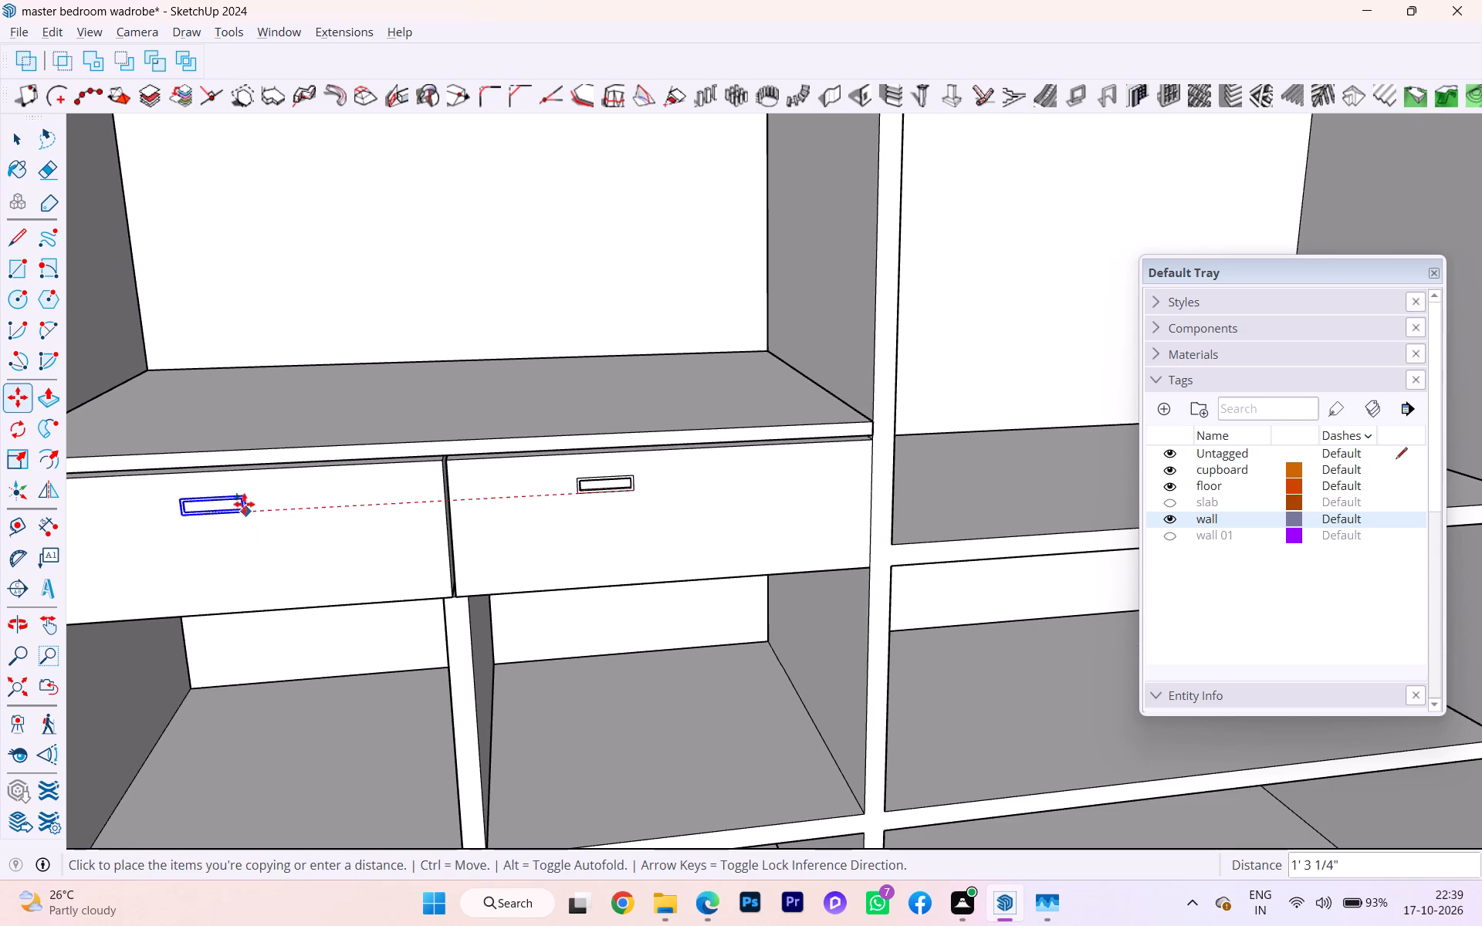
Place the copied recessed handle on the left drawer of the middle bay, about 1' 3 1/2" away along the red axis.
key("Right")
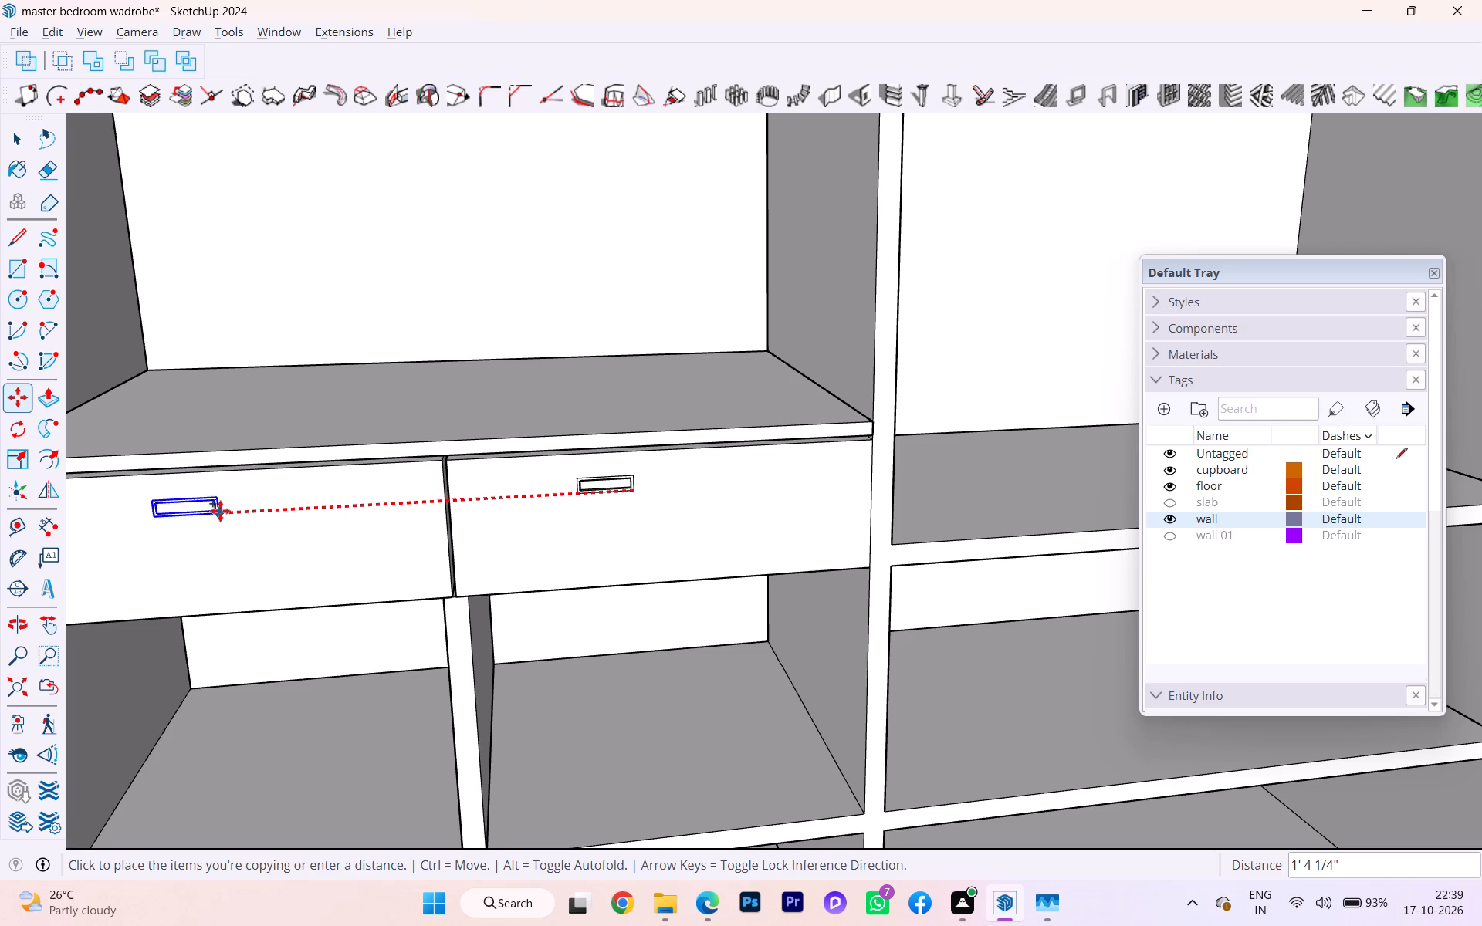
scroll(220, 511, "down", 6)
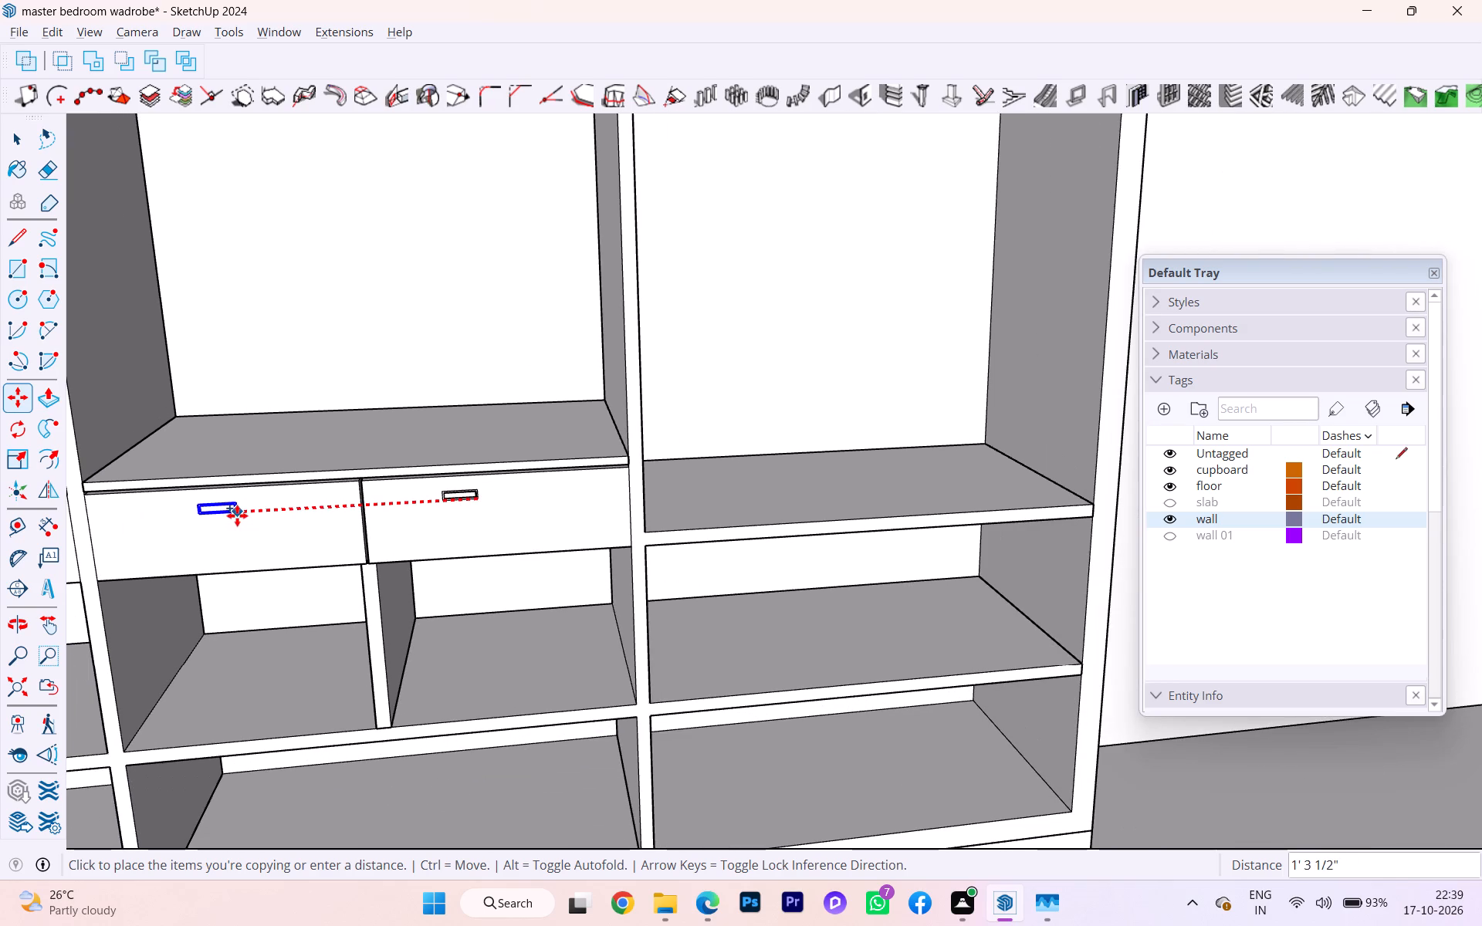
left_click(237, 515)
Copy the handle along the red axis about 1' 6" onto the right drawer of the adjacent left bay.
scroll(313, 515, "down", 3)
left_click(257, 513)
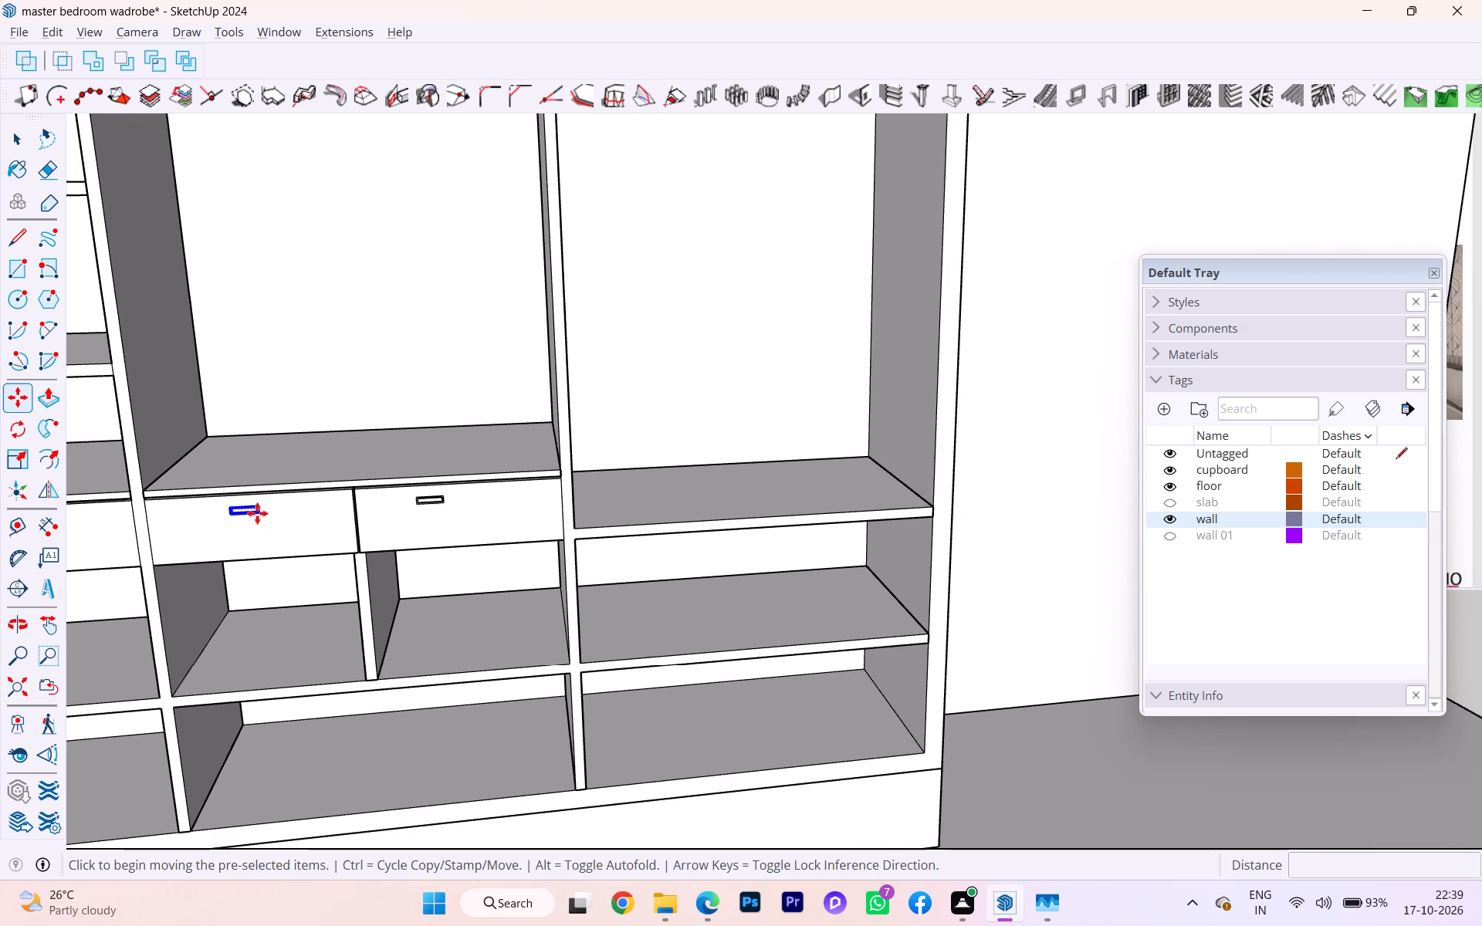
scroll(310, 522, "down", 5)
scroll(483, 519, "down", 2)
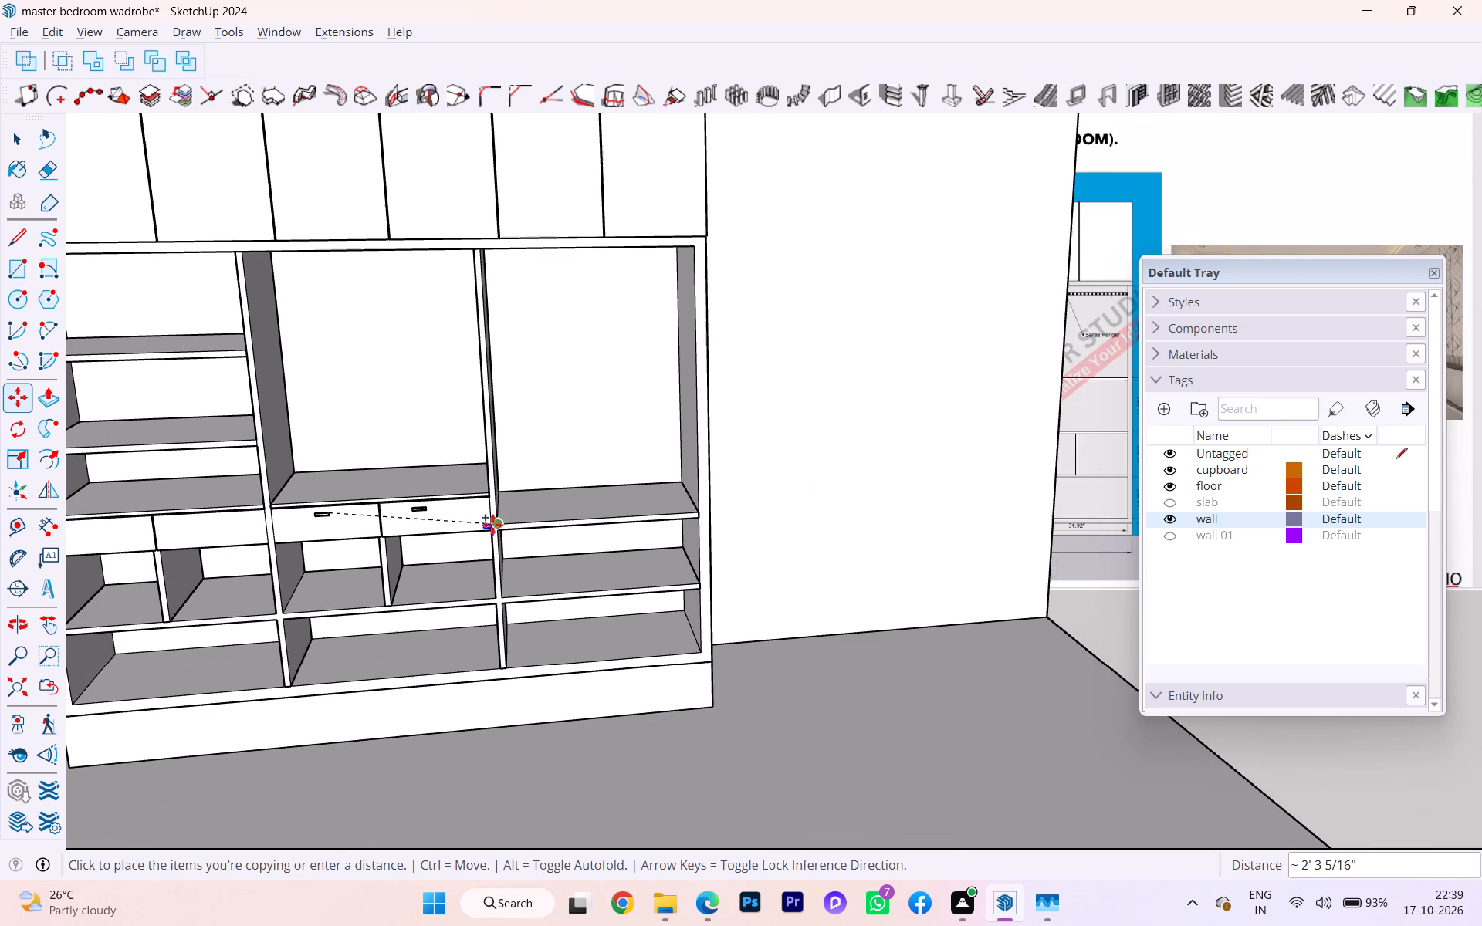
scroll(242, 529, "up", 5)
scroll(198, 532, "down", 1)
scroll(198, 532, "up", 5)
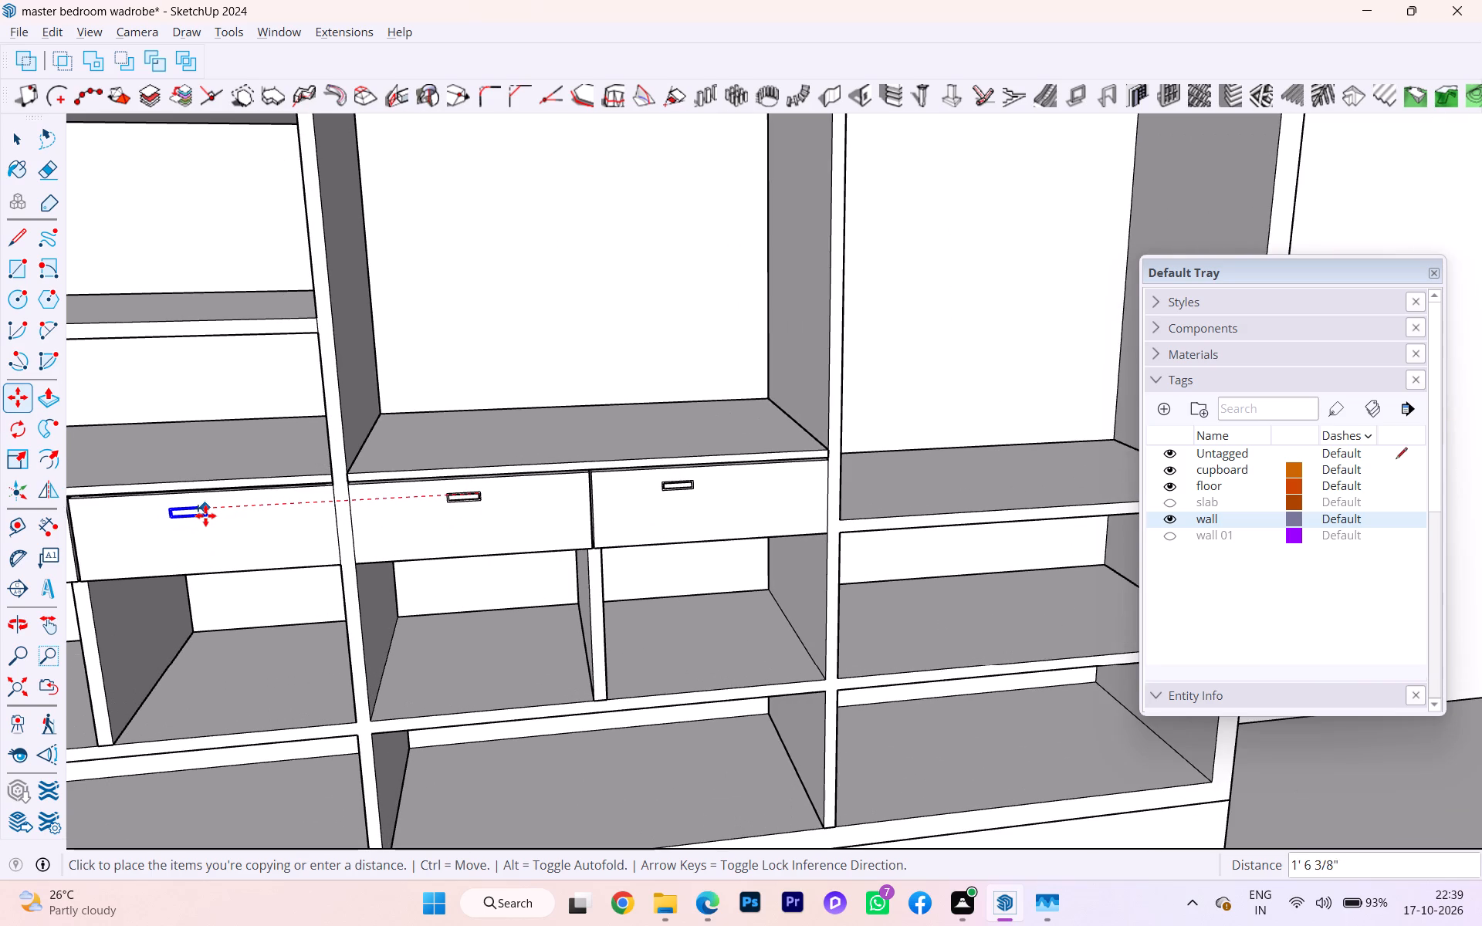
left_click(211, 513)
Copy the handle along the locked red axis about 1' 5" onto the leftmost drawer and clear the handle selection.
scroll(283, 519, "down", 1)
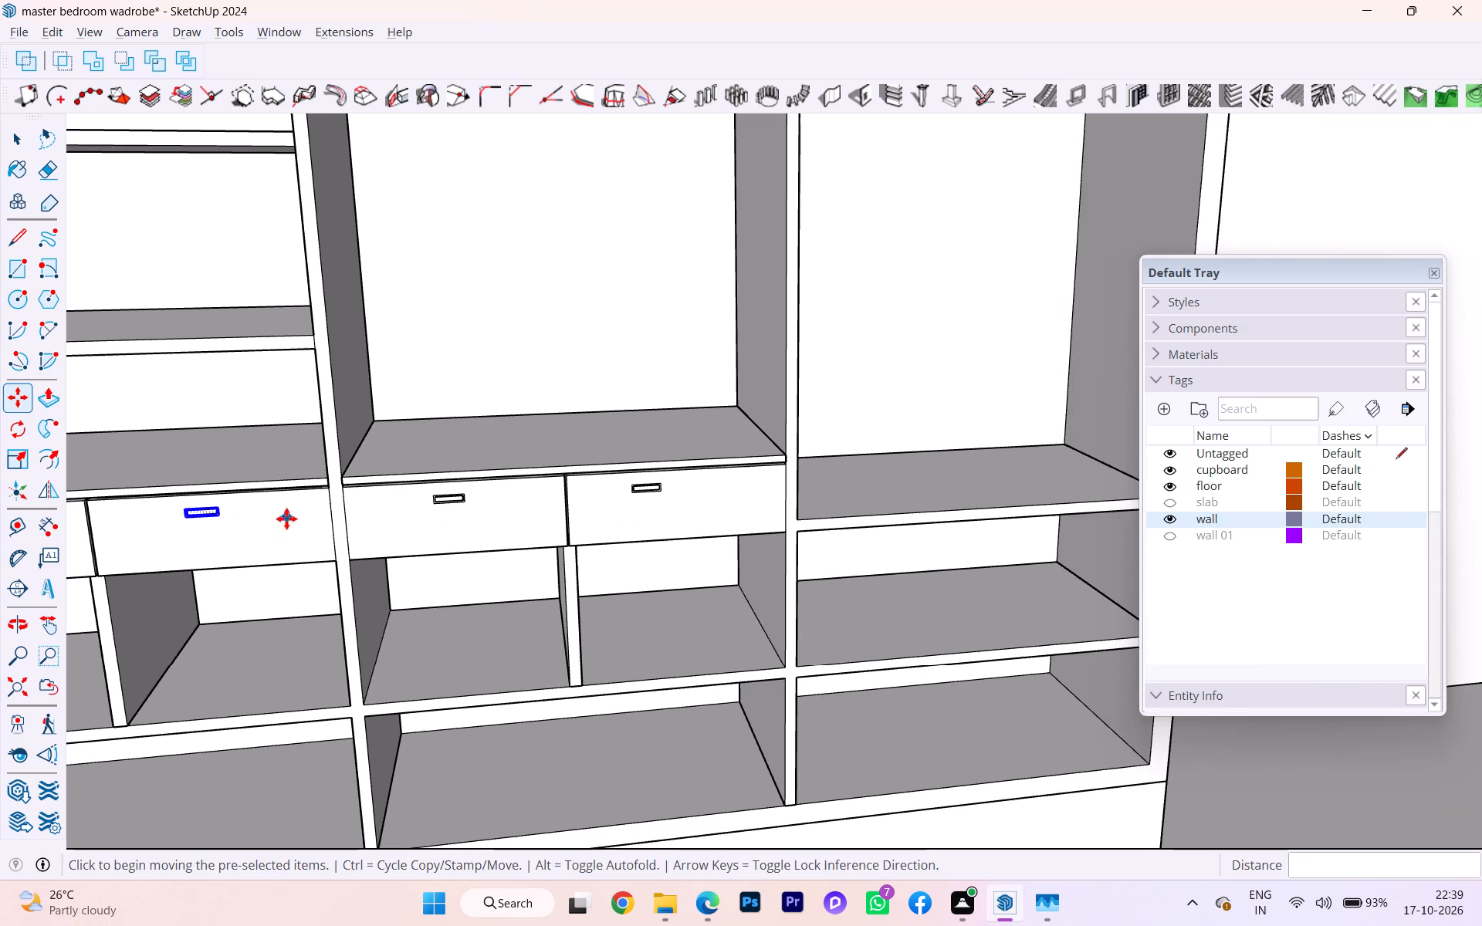
scroll(232, 517, "down", 1)
scroll(232, 517, "up", 6)
scroll(218, 512, "down", 2)
scroll(218, 512, "up", 4)
scroll(225, 510, "down", 3)
scroll(225, 510, "up", 1)
scroll(225, 510, "down", 2)
scroll(225, 511, "up", 3)
scroll(220, 518, "down", 3)
scroll(220, 518, "up", 2)
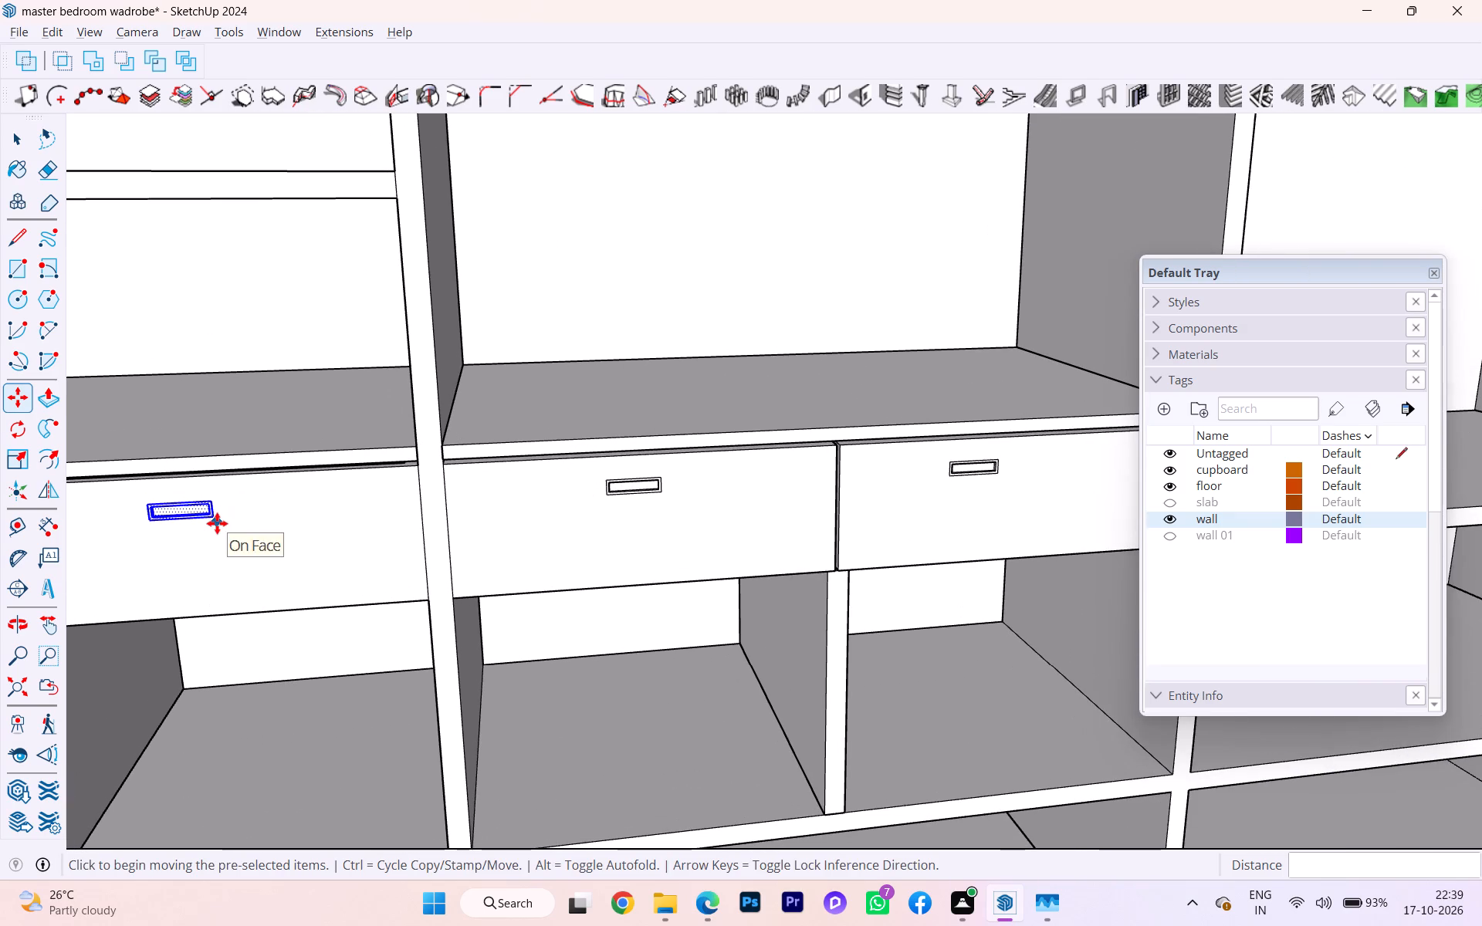
left_click(213, 515)
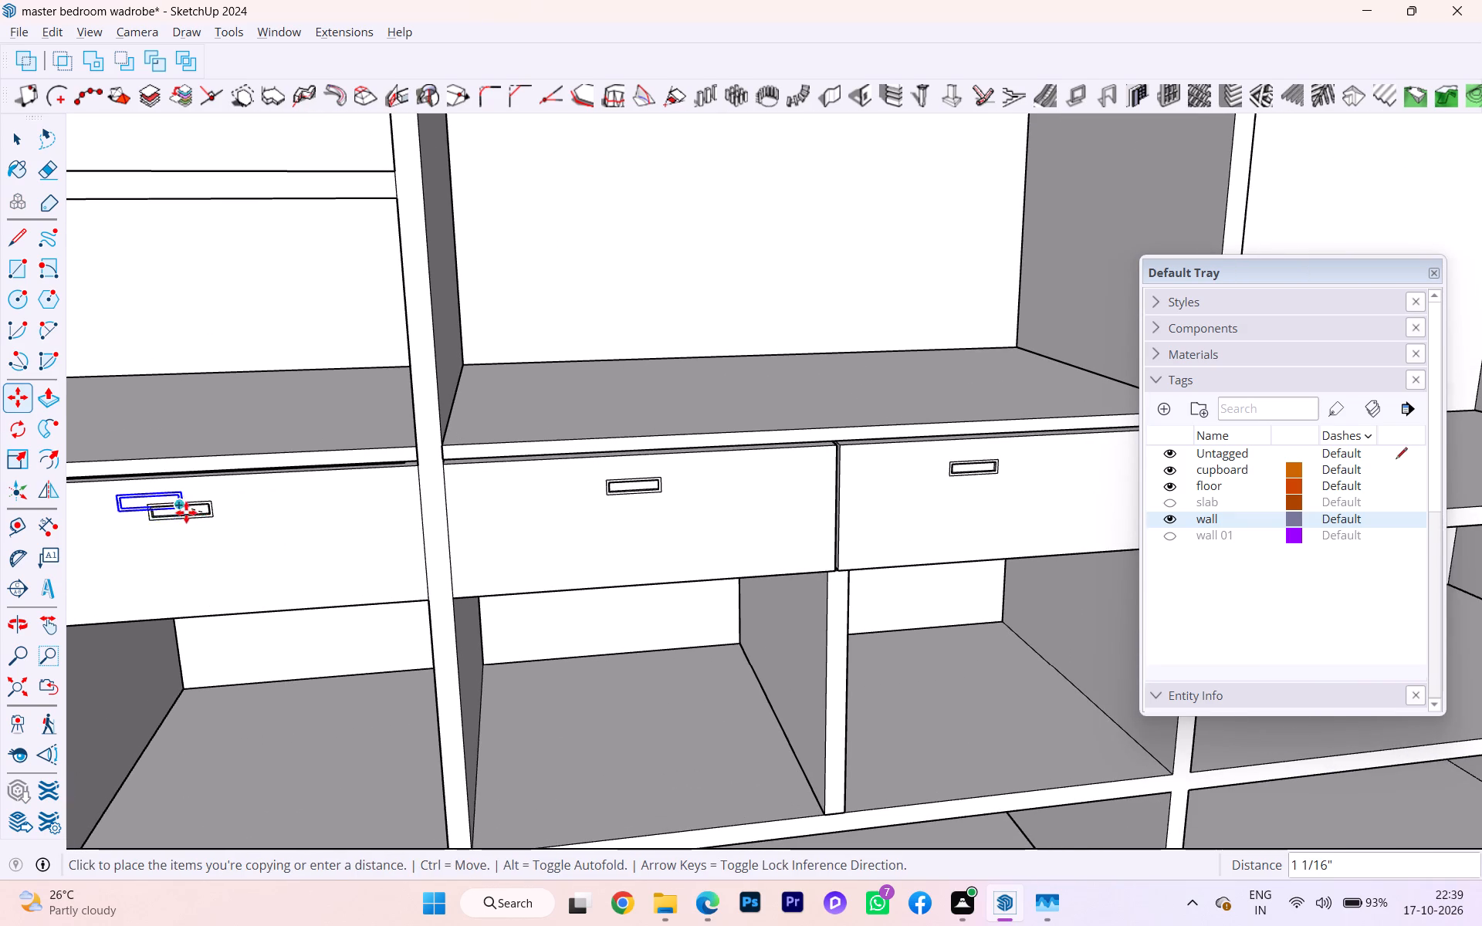
scroll(205, 512, "down", 9)
scroll(458, 529, "down", 1)
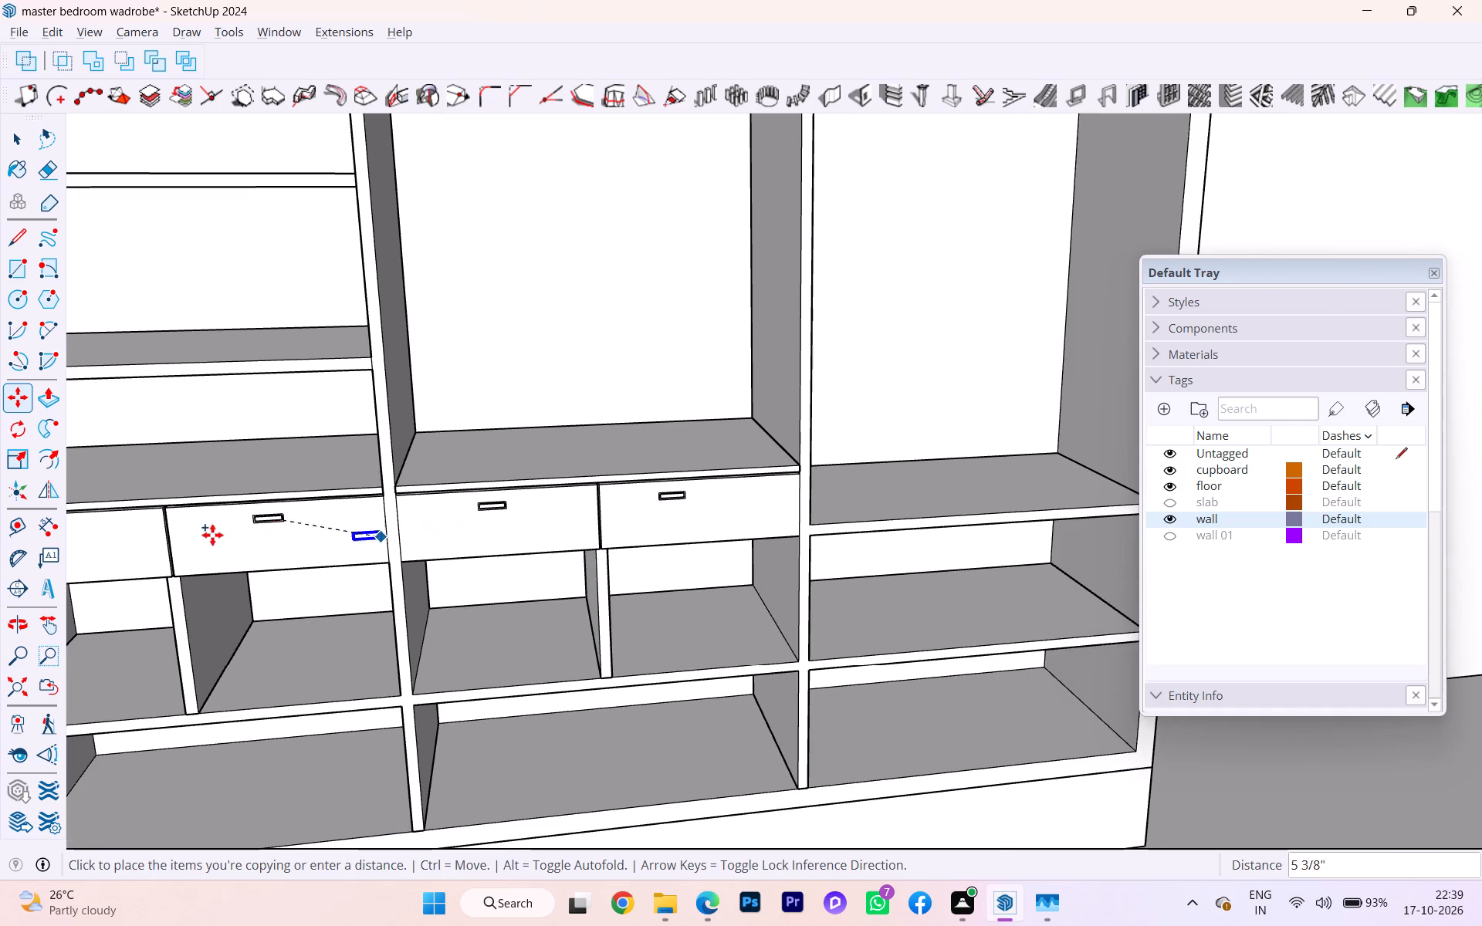
key("Right")
scroll(168, 532, "down", 3)
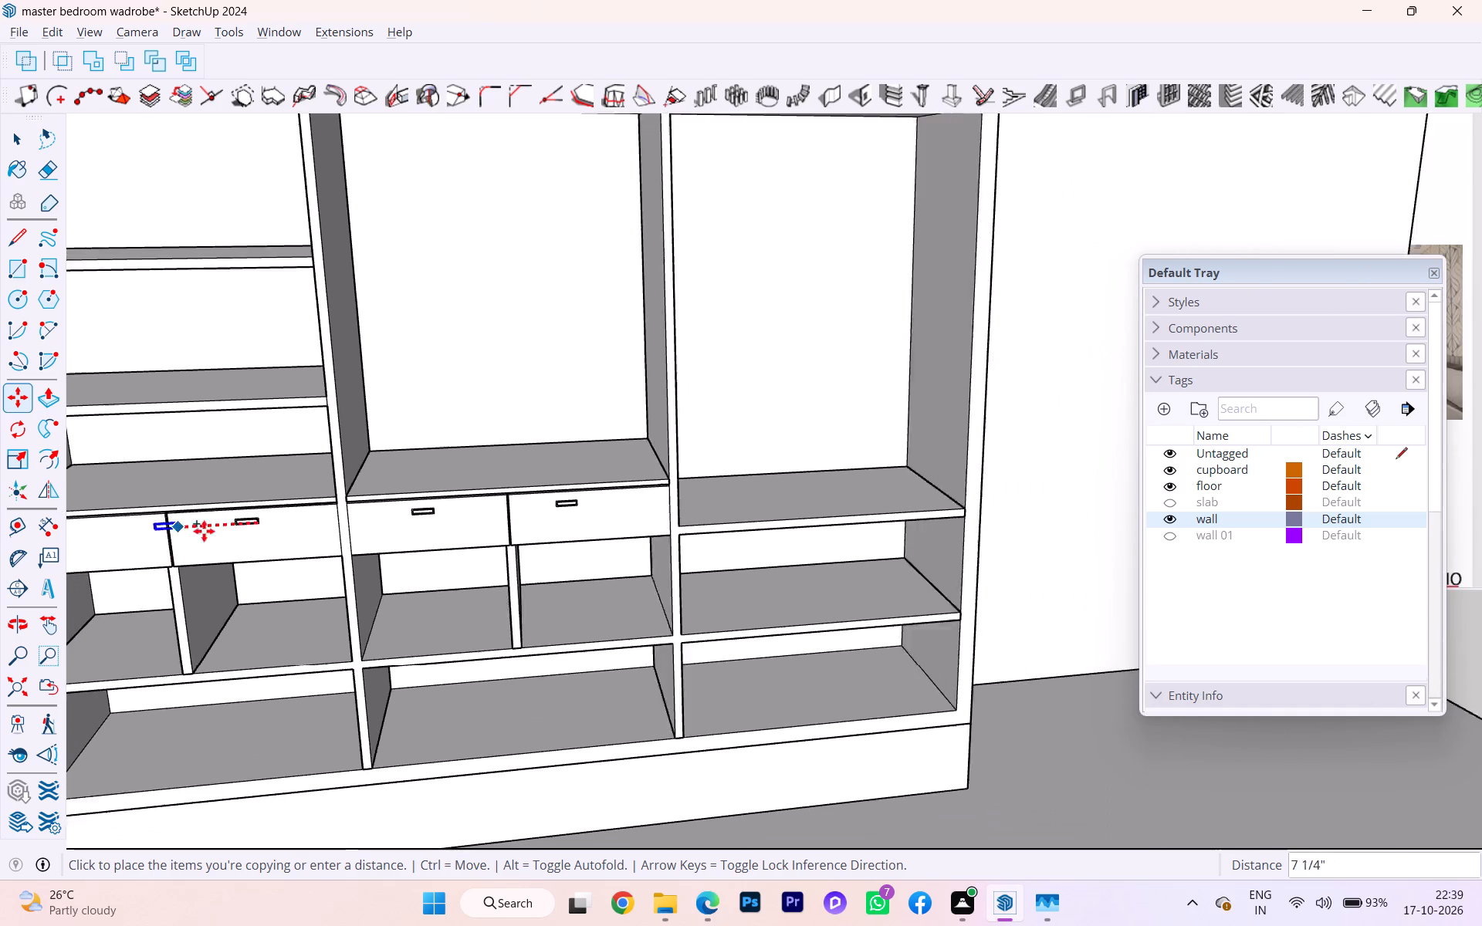
scroll(204, 531, "down", 4)
scroll(127, 537, "up", 4)
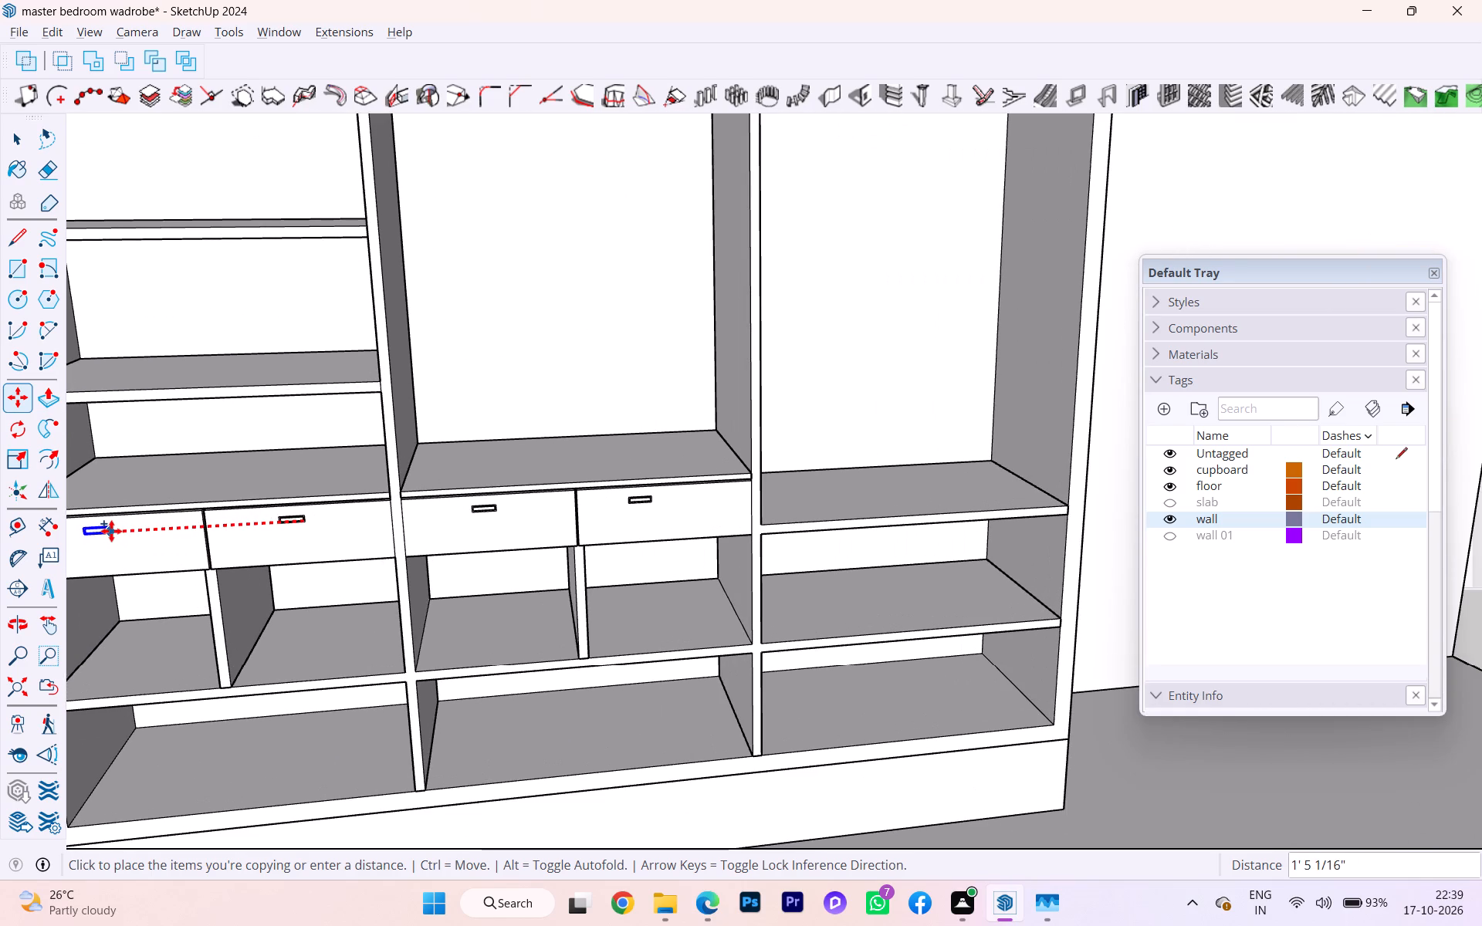
left_click(111, 531)
key("space")
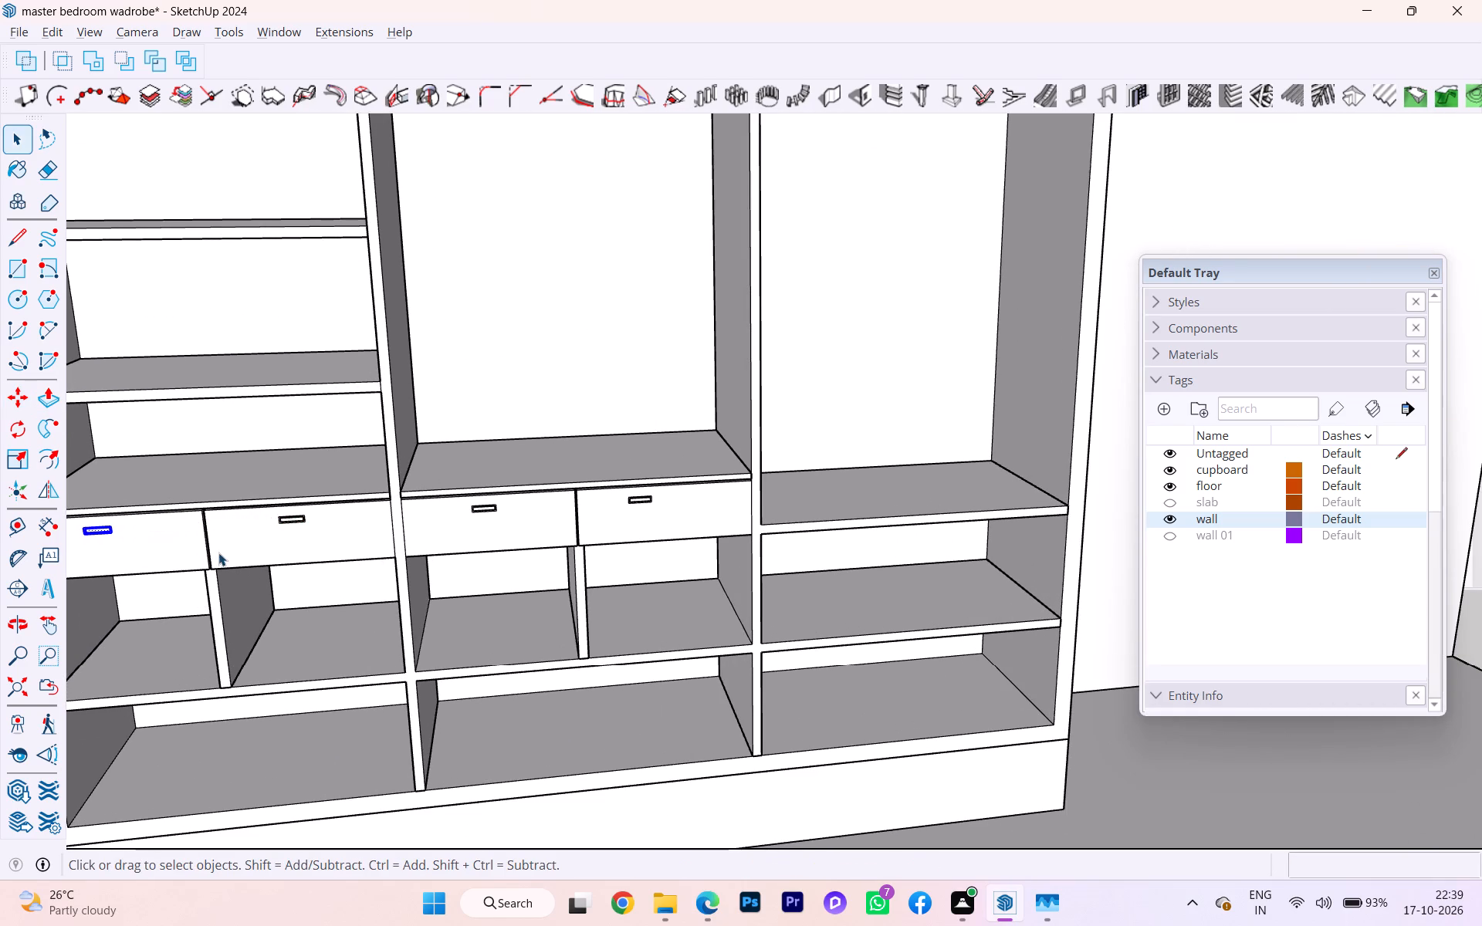
left_click(477, 833)
Examine a copied handle recess up close and check handle placement across the row of drawers.
scroll(279, 536, "up", 2)
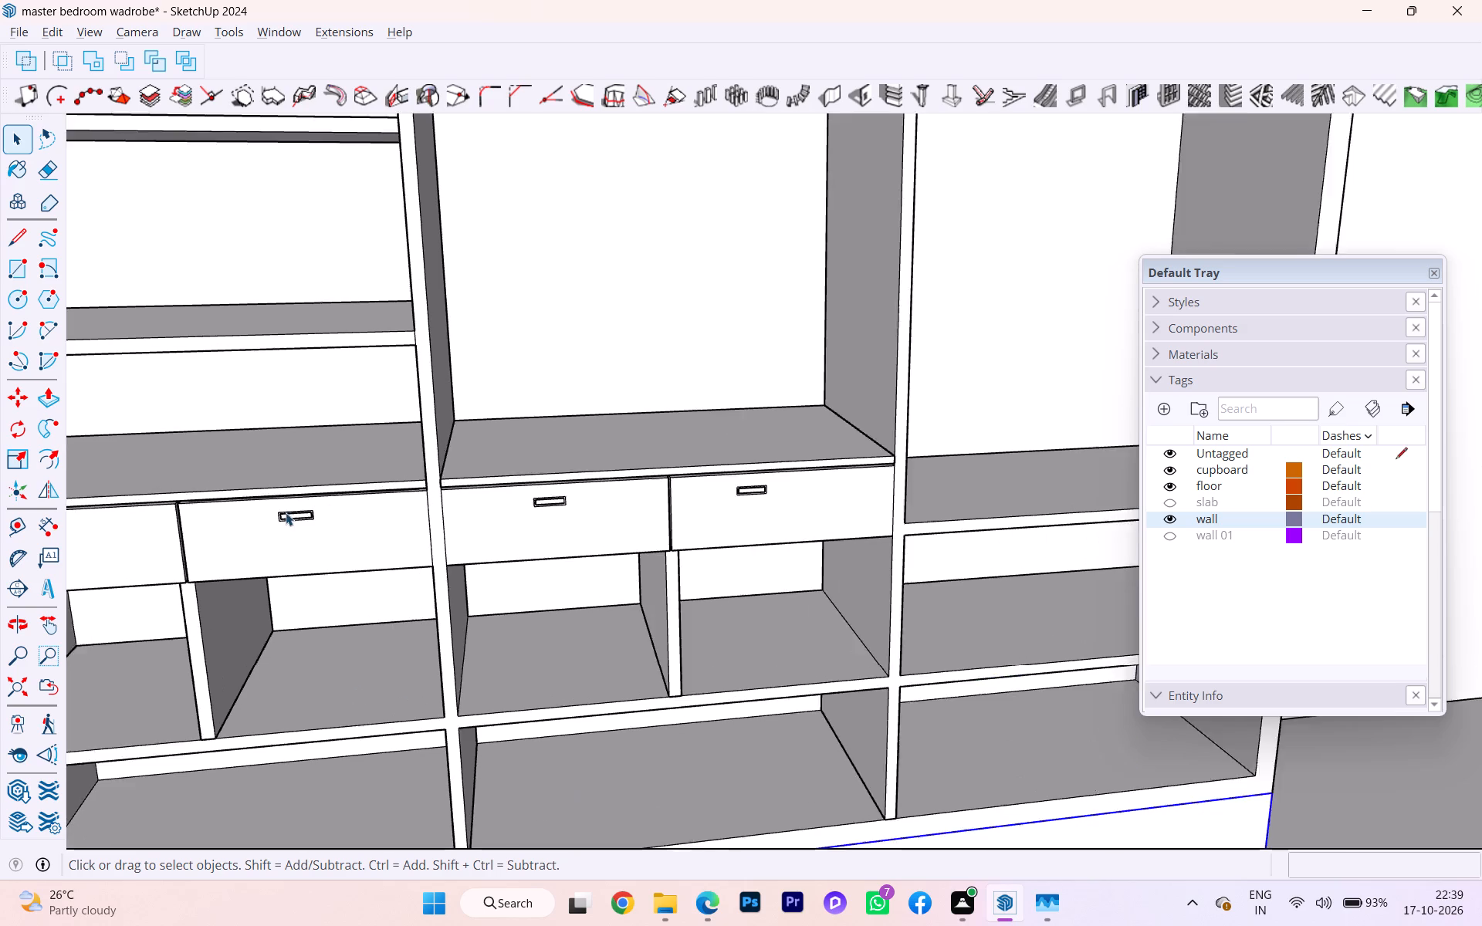
scroll(286, 512, "up", 4)
scroll(289, 519, "down", 3)
scroll(289, 519, "up", 8)
scroll(289, 519, "down", 1)
scroll(317, 505, "up", 2)
scroll(317, 505, "down", 2)
scroll(317, 505, "up", 1)
scroll(317, 505, "down", 2)
scroll(317, 505, "up", 4)
scroll(324, 505, "down", 4)
scroll(324, 505, "up", 13)
scroll(293, 527, "down", 2)
scroll(293, 527, "up", 4)
scroll(293, 528, "down", 1)
scroll(293, 528, "up", 4)
left_click(293, 528)
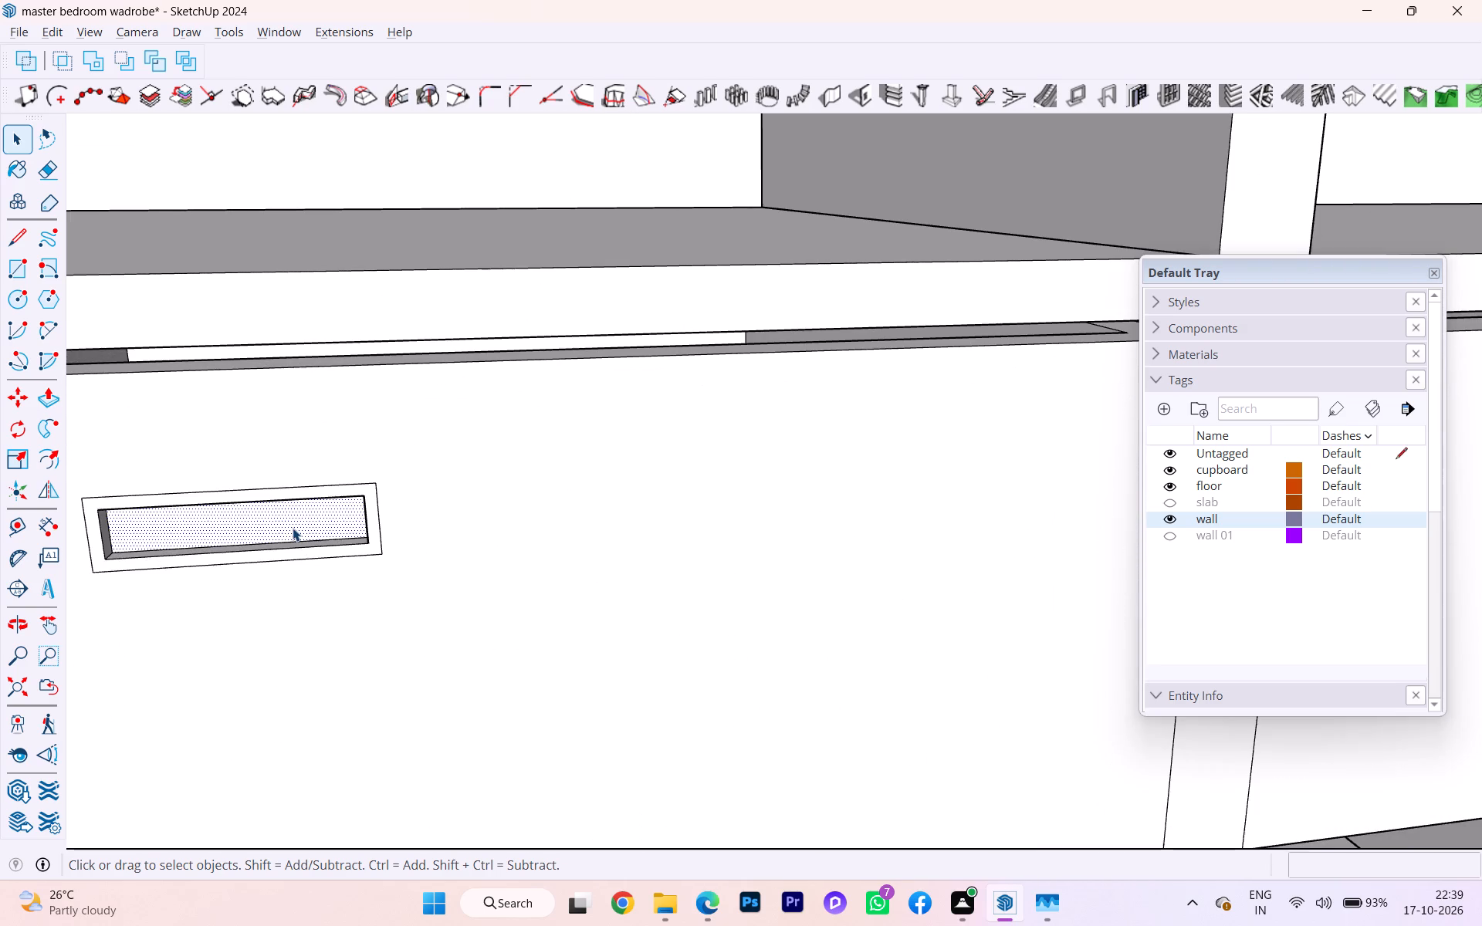
scroll(301, 525, "down", 4)
scroll(301, 526, "up", 4)
scroll(301, 527, "down", 4)
middle_click_drag(315, 557, 340, 747)
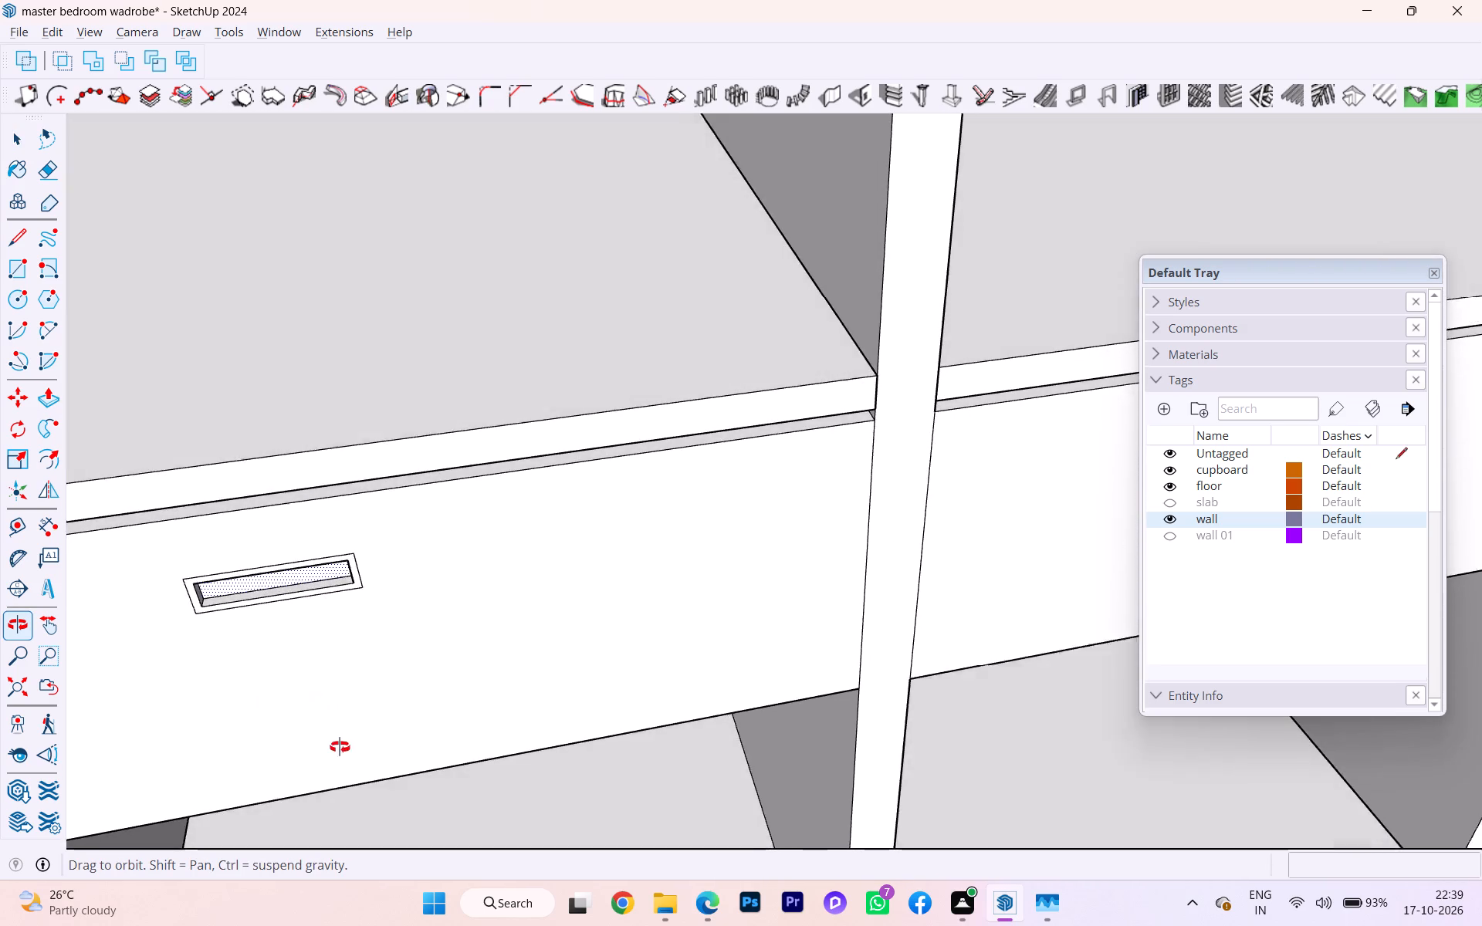
middle_click_drag(340, 747, 99, 470)
scroll(326, 491, "up", 3)
scroll(328, 491, "down", 11)
scroll(480, 454, "up", 1)
scroll(484, 454, "down", 2)
scroll(492, 454, "up", 2)
scroll(493, 454, "down", 14)
middle_click_drag(452, 484, 605, 520)
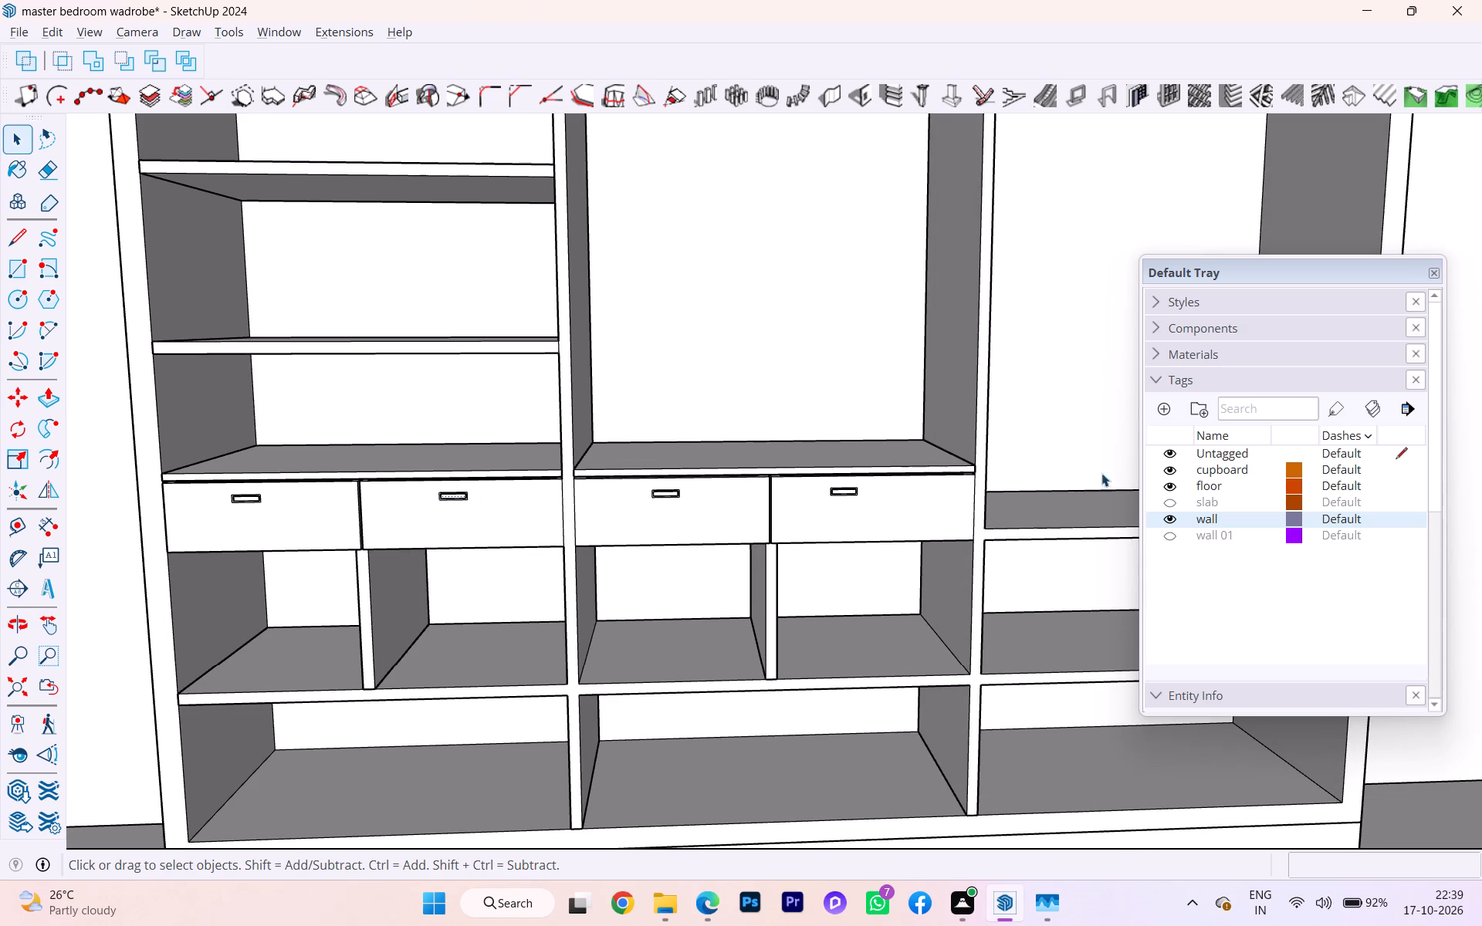
Paint the back face of the rightmost drawer's handle recess with 0002_MediumVioletRed.
left_click(1162, 347)
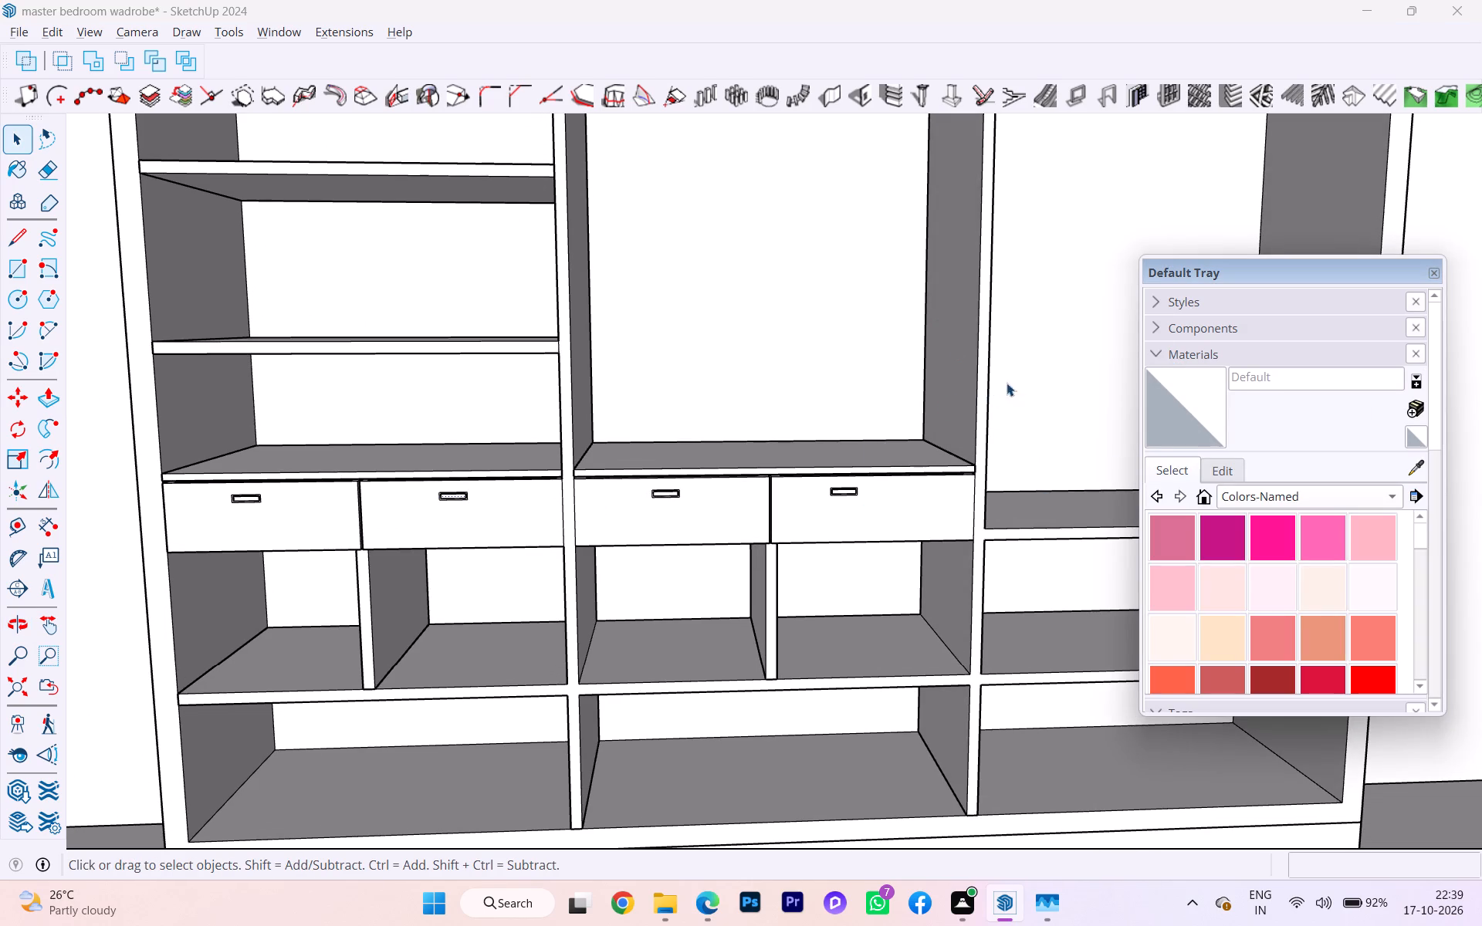
left_click(1218, 539)
scroll(779, 502, "up", 13)
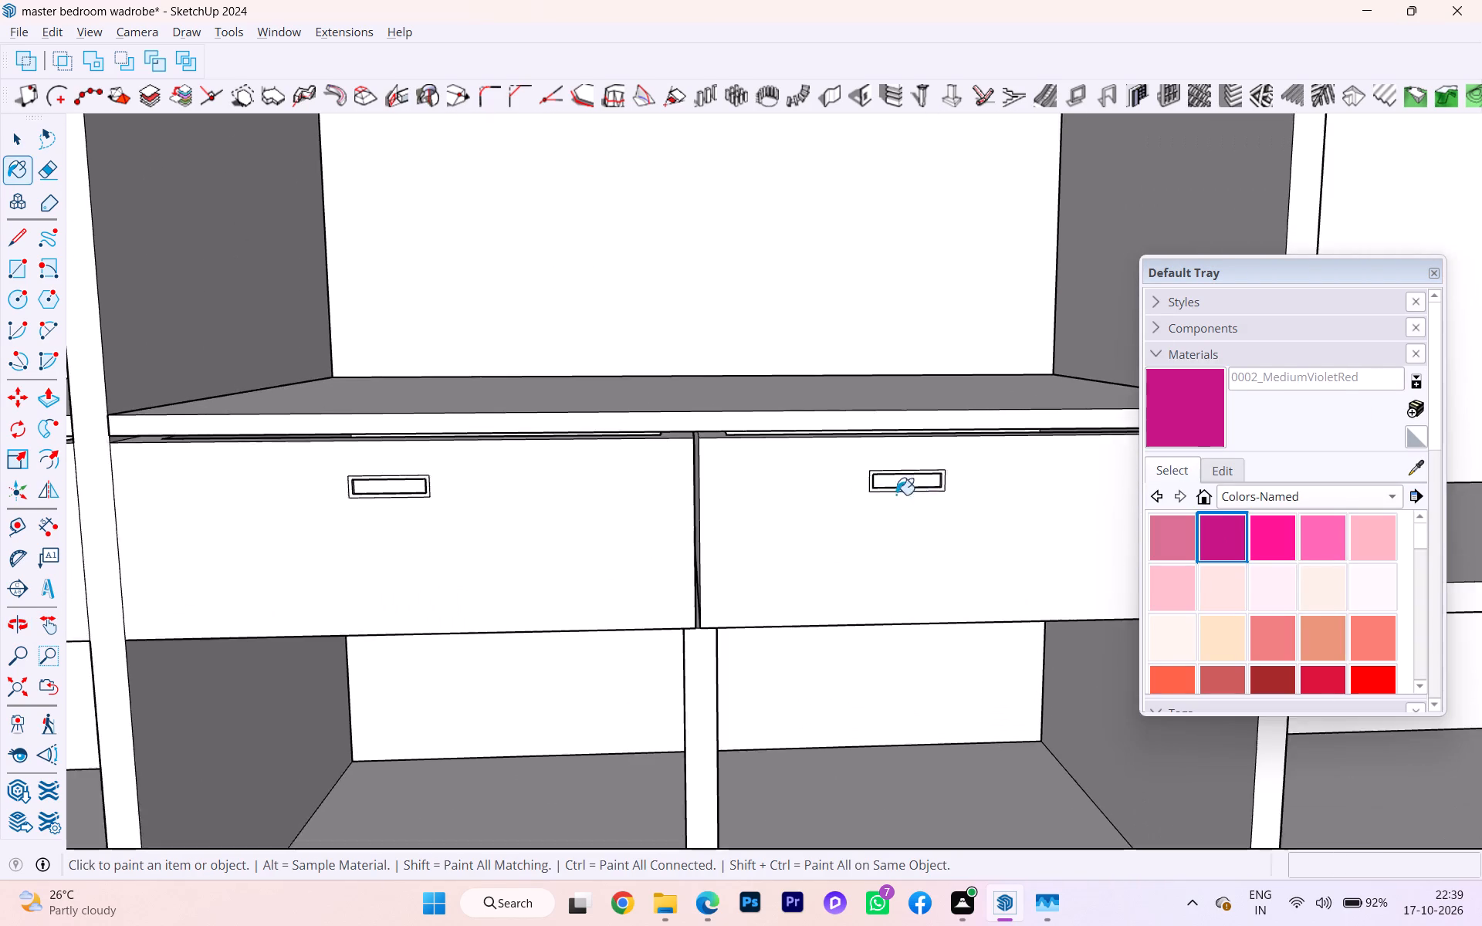
scroll(896, 495, "up", 6)
left_click(920, 476)
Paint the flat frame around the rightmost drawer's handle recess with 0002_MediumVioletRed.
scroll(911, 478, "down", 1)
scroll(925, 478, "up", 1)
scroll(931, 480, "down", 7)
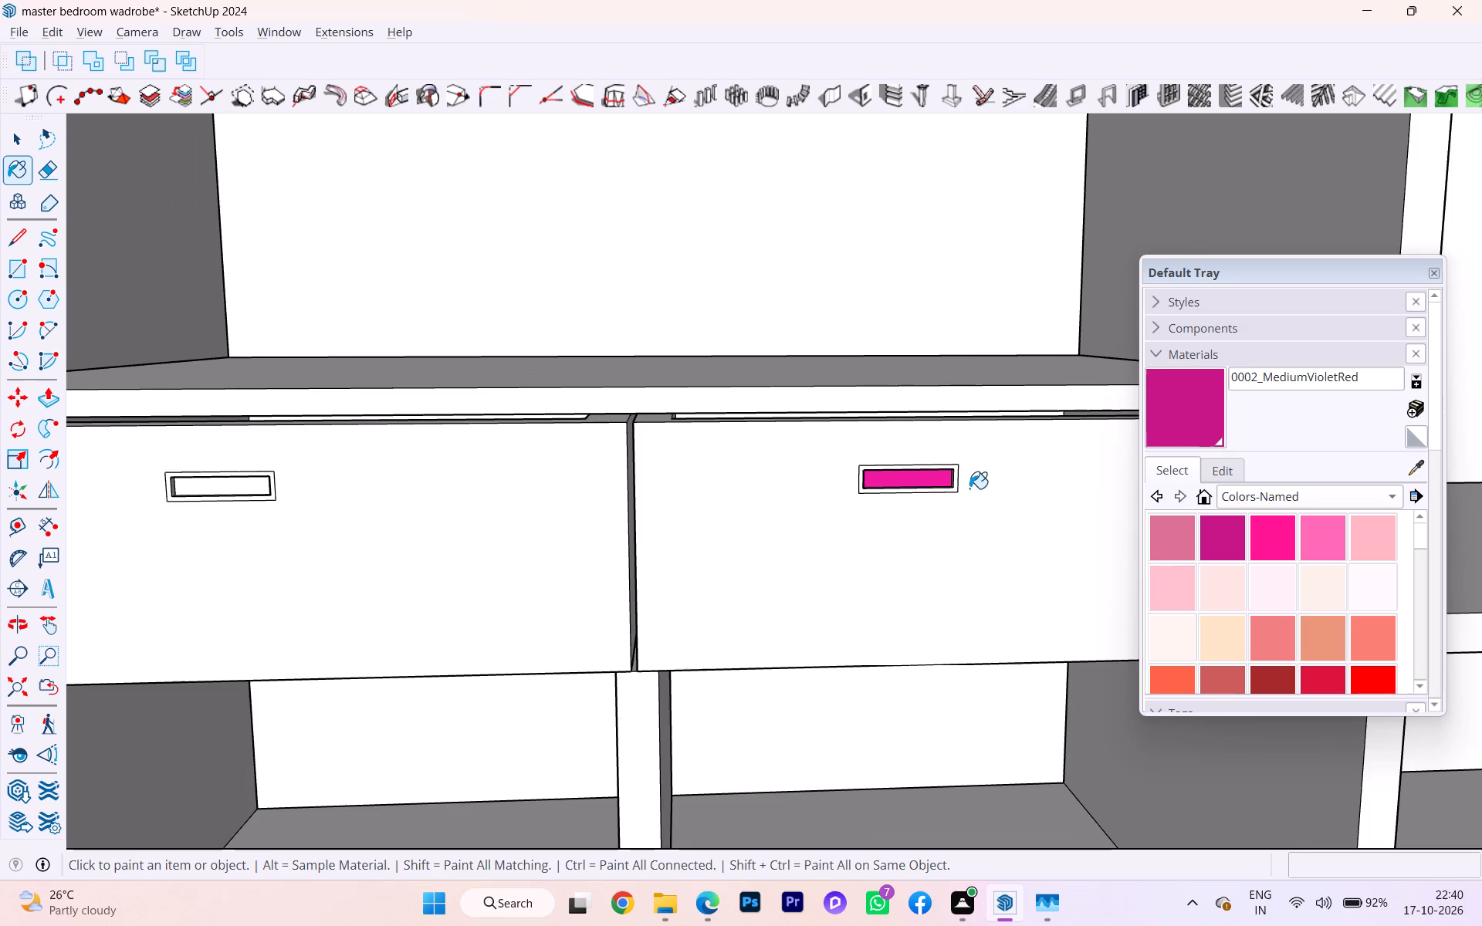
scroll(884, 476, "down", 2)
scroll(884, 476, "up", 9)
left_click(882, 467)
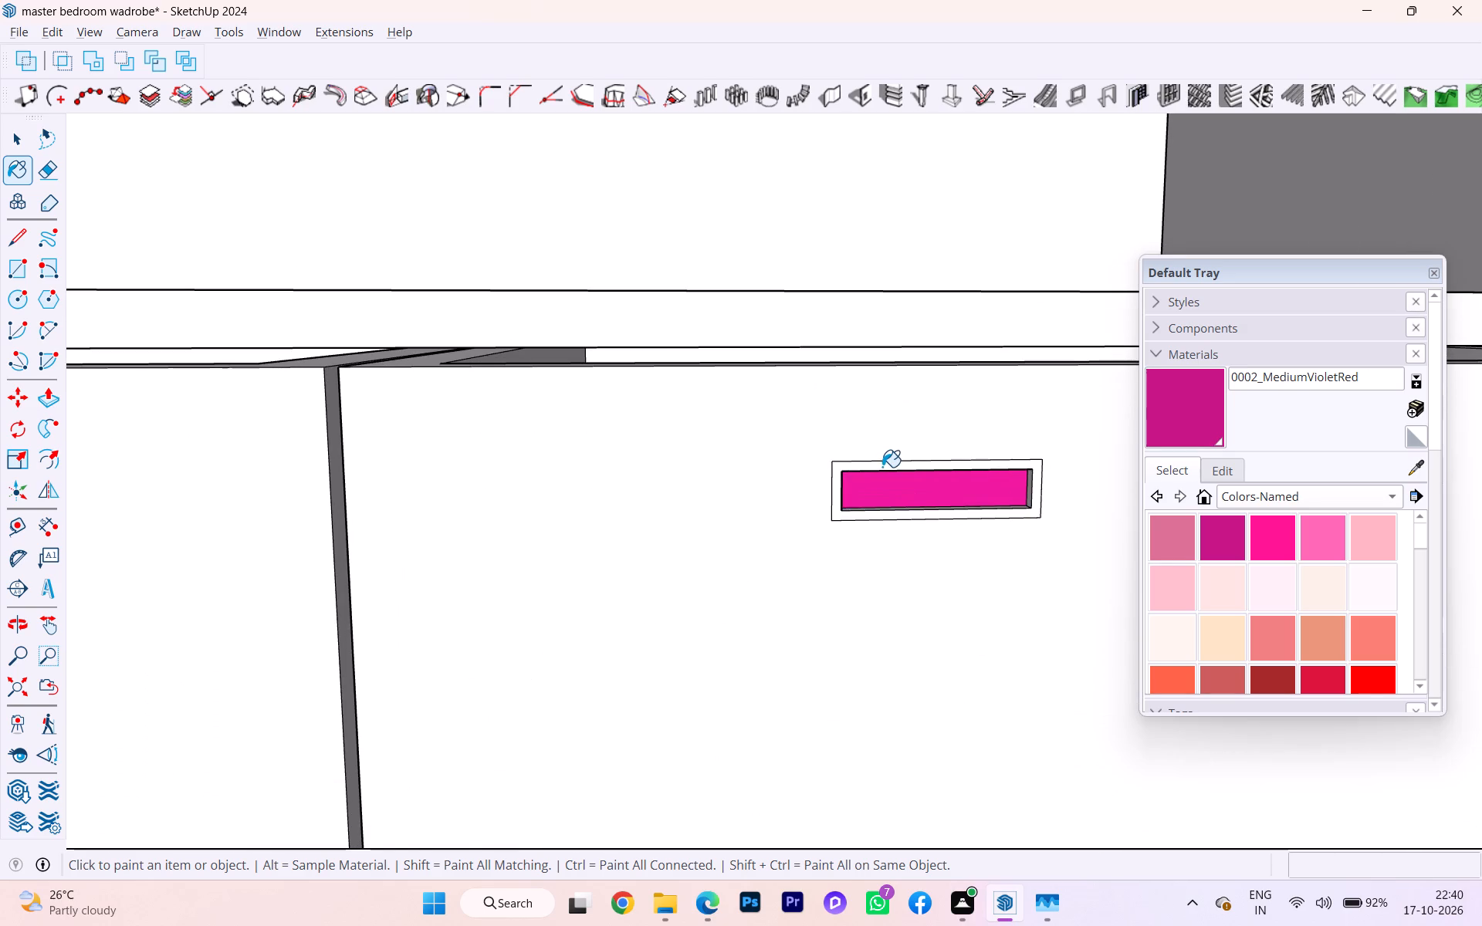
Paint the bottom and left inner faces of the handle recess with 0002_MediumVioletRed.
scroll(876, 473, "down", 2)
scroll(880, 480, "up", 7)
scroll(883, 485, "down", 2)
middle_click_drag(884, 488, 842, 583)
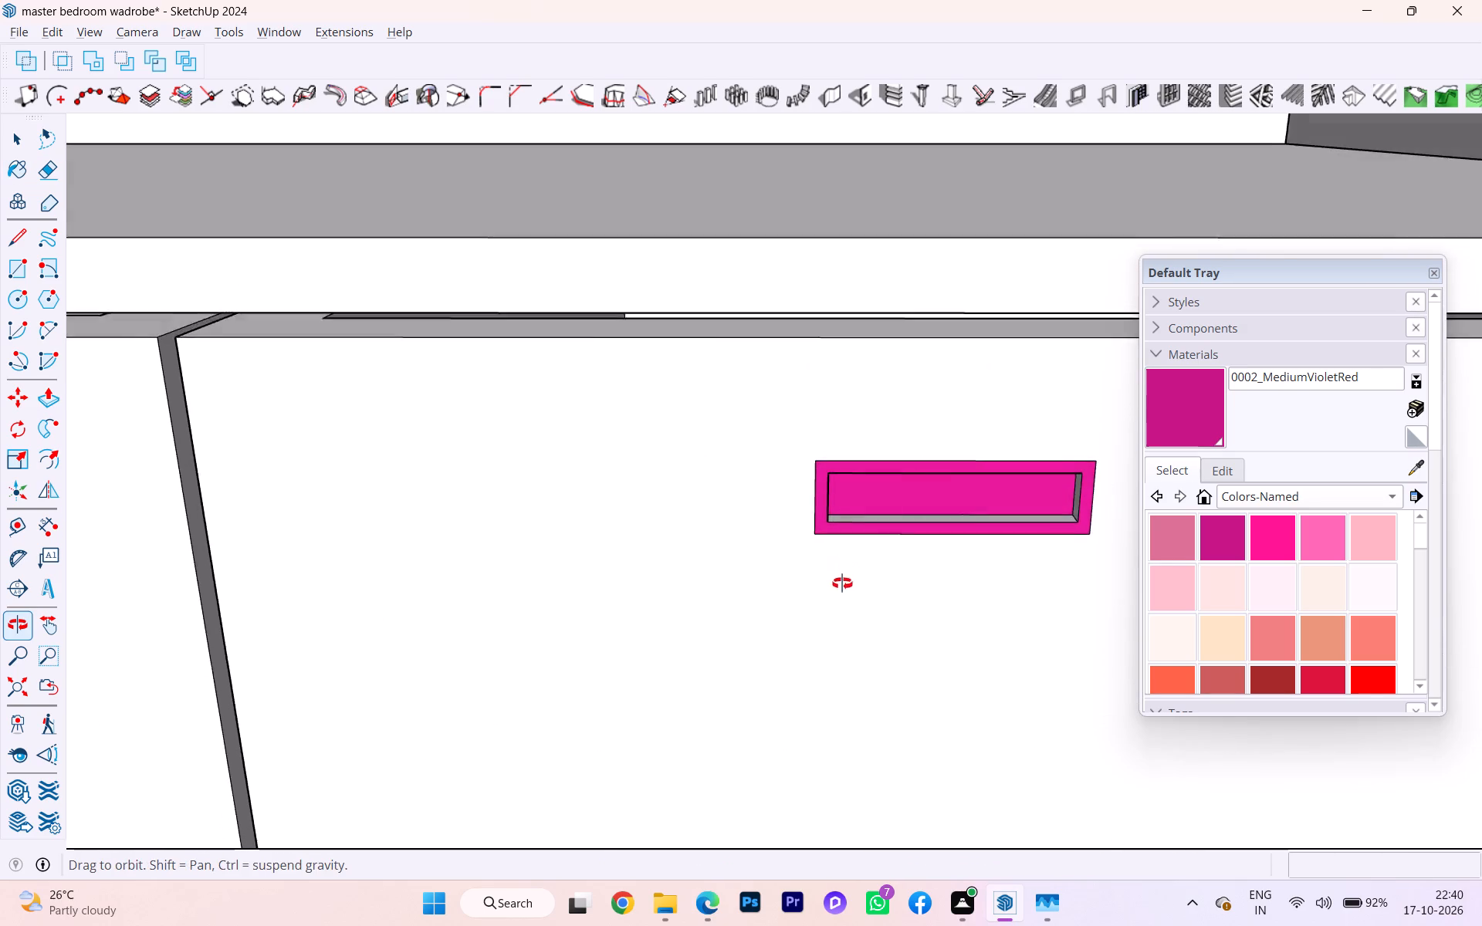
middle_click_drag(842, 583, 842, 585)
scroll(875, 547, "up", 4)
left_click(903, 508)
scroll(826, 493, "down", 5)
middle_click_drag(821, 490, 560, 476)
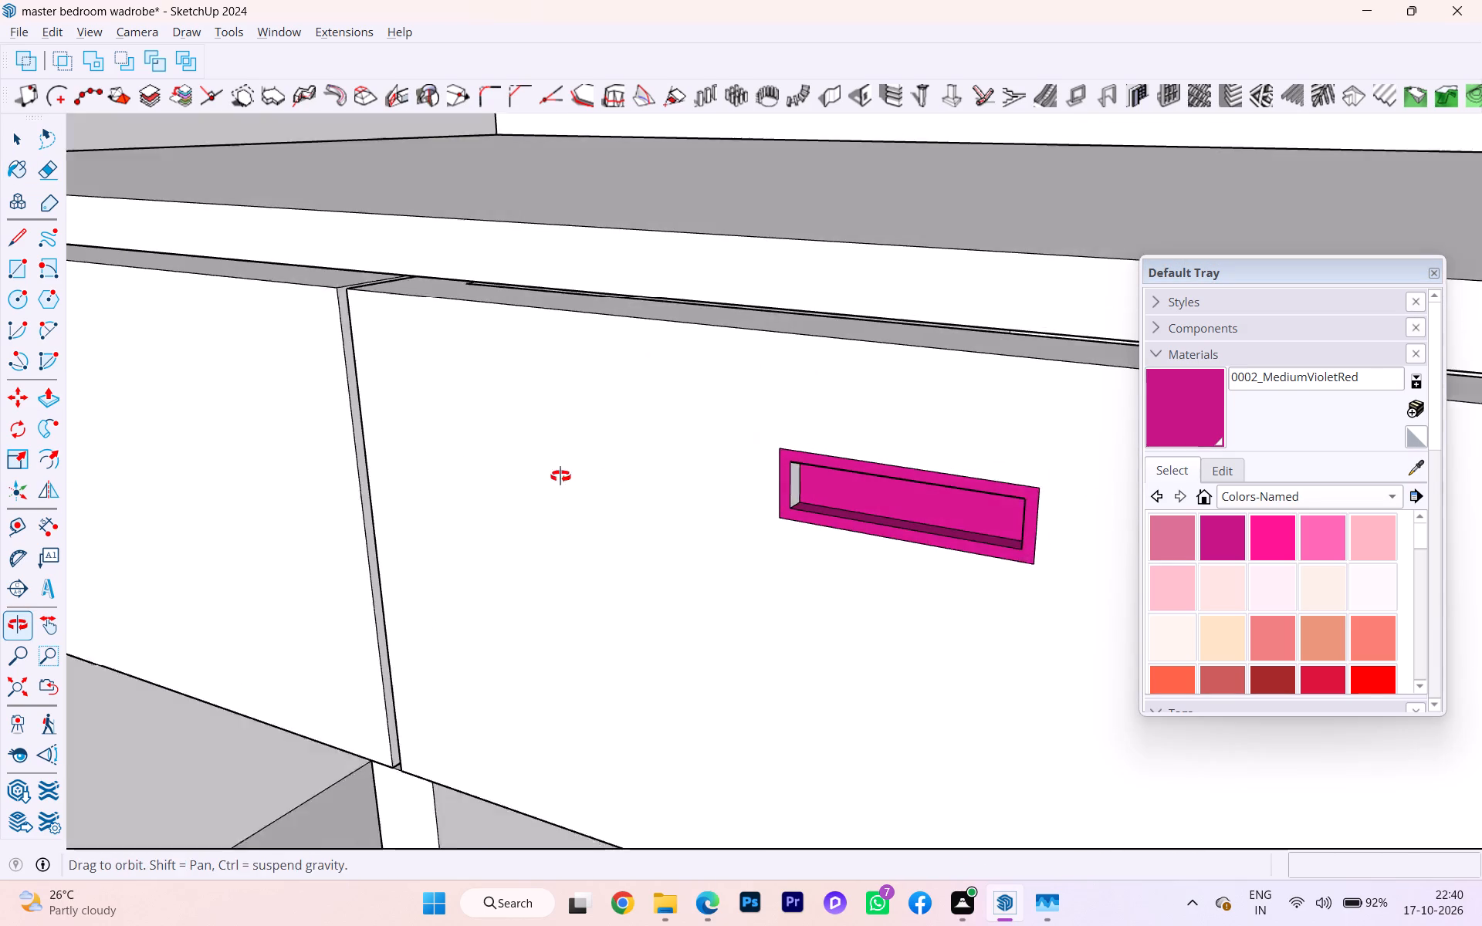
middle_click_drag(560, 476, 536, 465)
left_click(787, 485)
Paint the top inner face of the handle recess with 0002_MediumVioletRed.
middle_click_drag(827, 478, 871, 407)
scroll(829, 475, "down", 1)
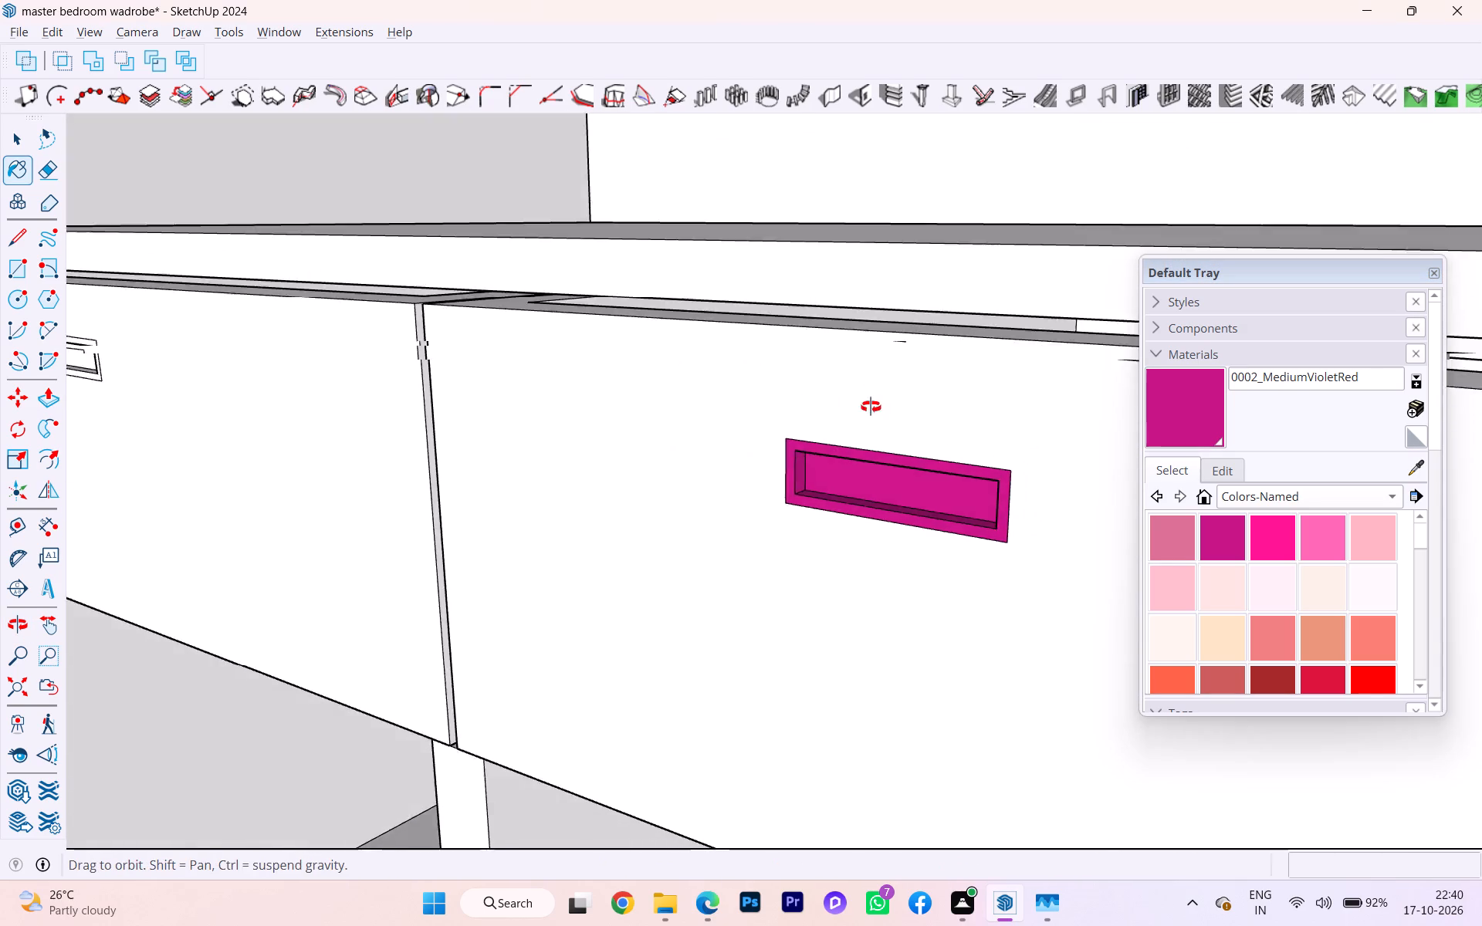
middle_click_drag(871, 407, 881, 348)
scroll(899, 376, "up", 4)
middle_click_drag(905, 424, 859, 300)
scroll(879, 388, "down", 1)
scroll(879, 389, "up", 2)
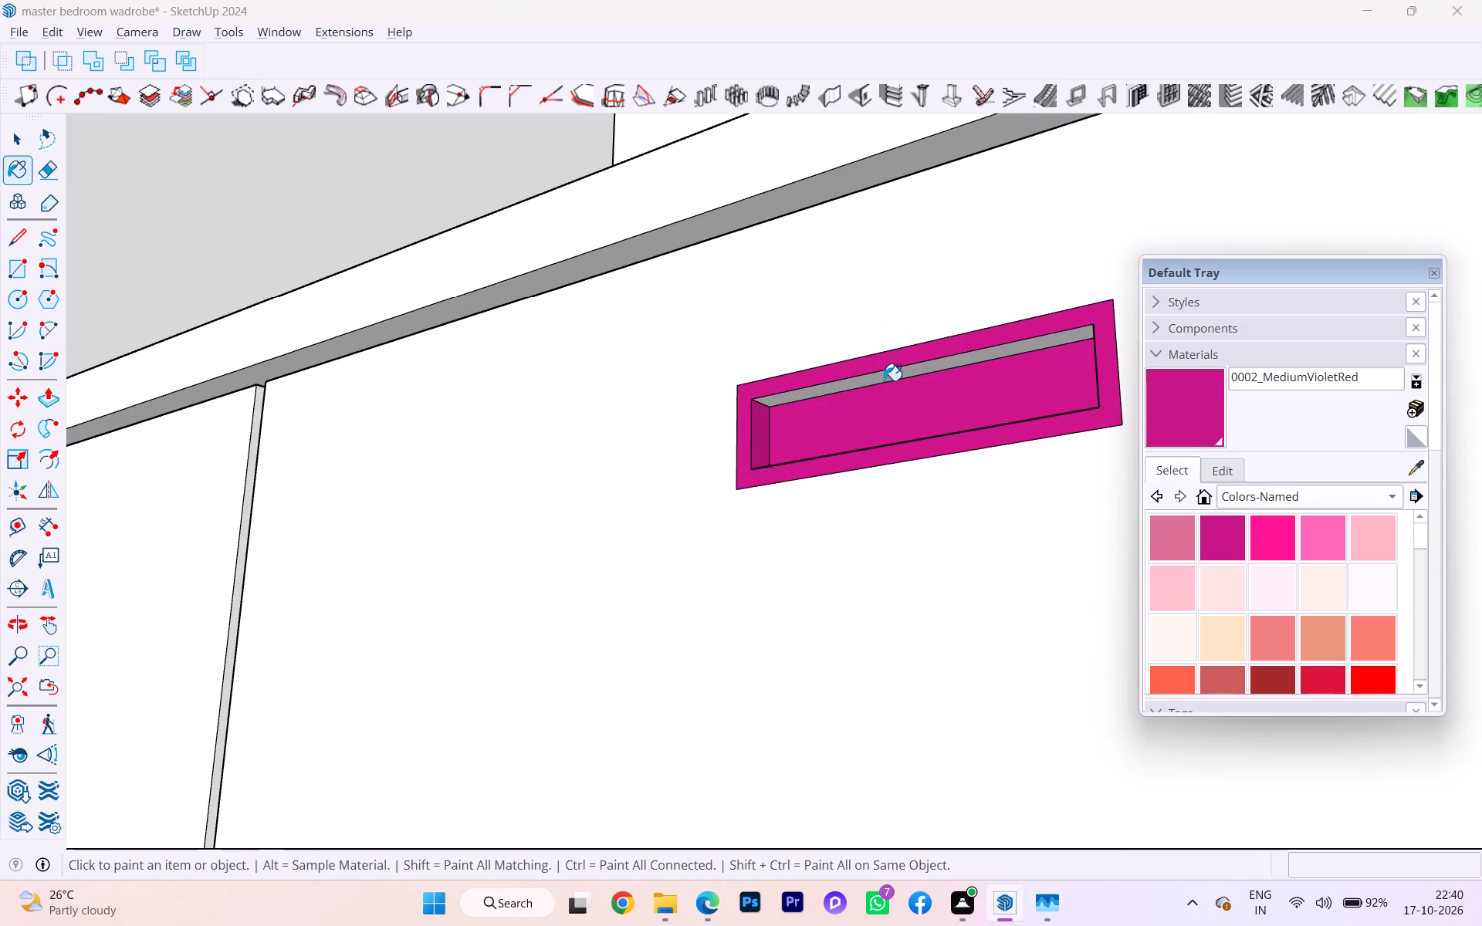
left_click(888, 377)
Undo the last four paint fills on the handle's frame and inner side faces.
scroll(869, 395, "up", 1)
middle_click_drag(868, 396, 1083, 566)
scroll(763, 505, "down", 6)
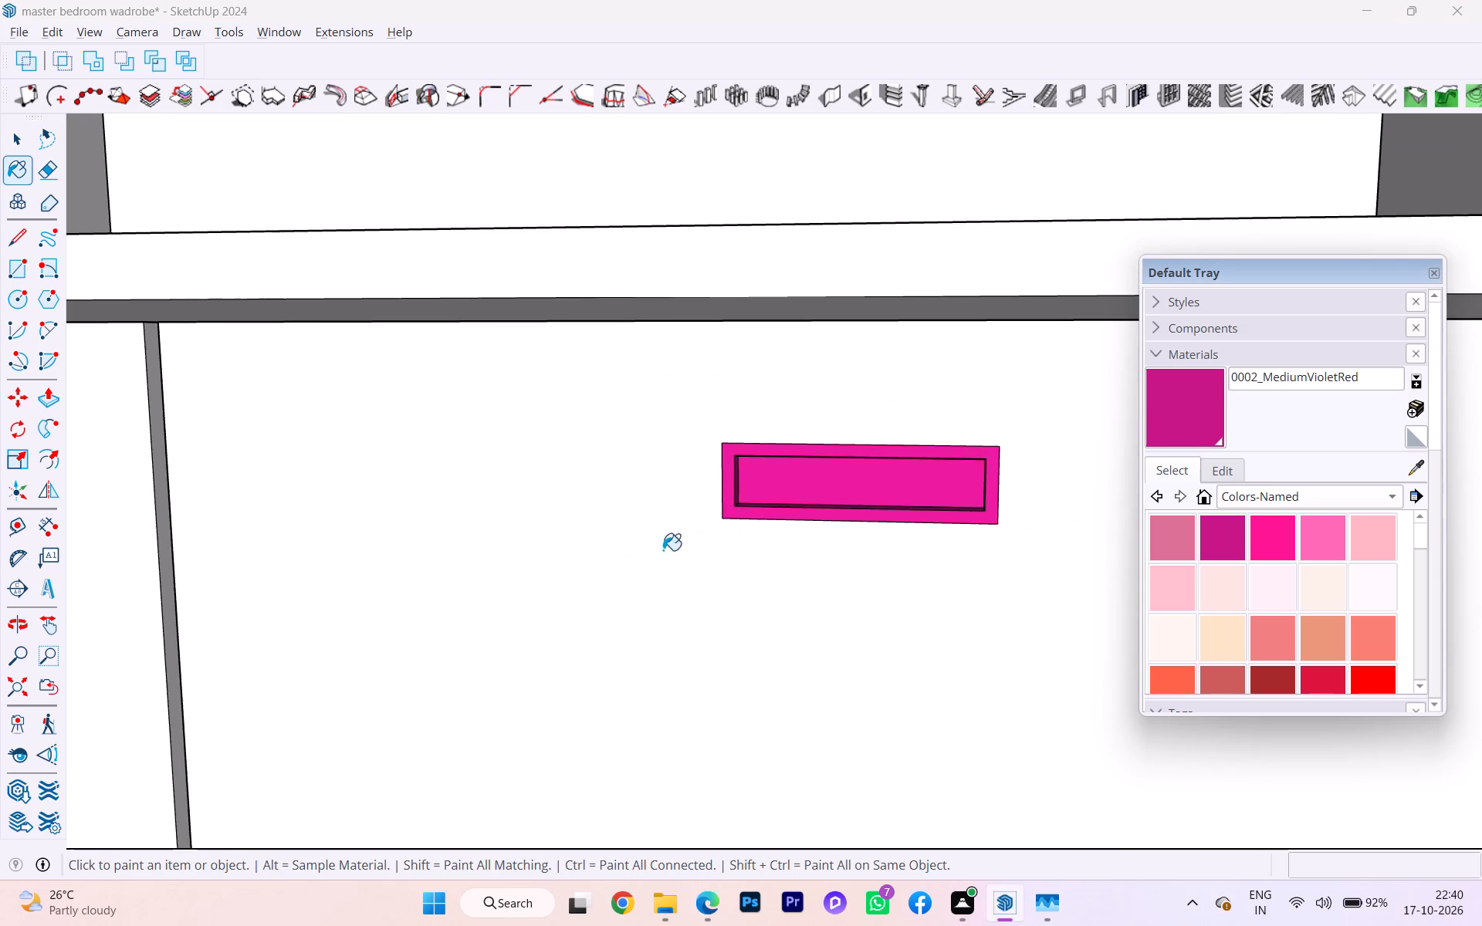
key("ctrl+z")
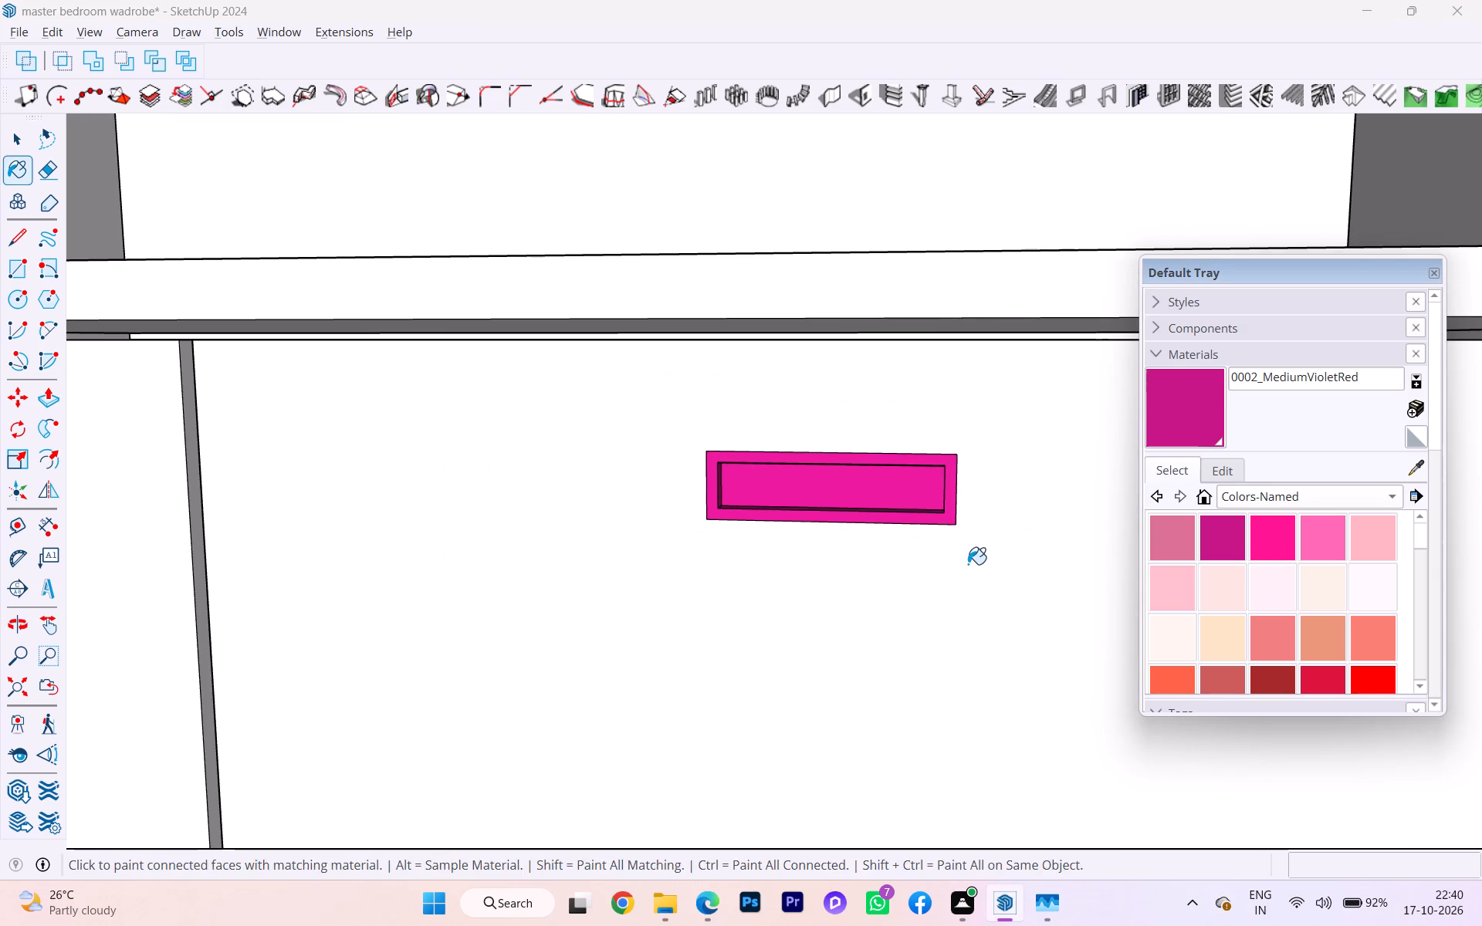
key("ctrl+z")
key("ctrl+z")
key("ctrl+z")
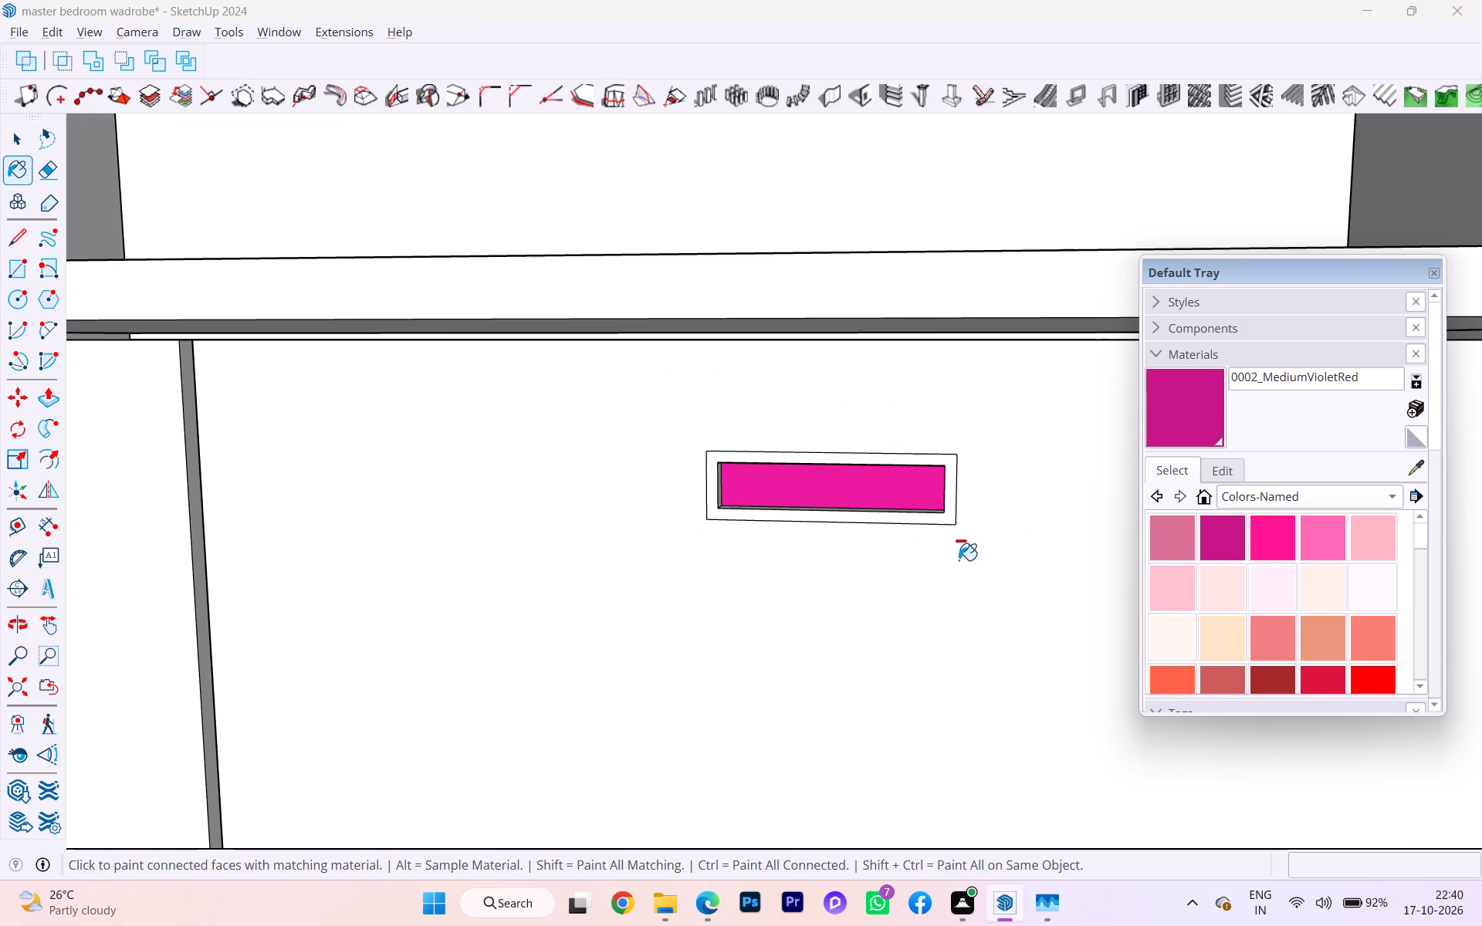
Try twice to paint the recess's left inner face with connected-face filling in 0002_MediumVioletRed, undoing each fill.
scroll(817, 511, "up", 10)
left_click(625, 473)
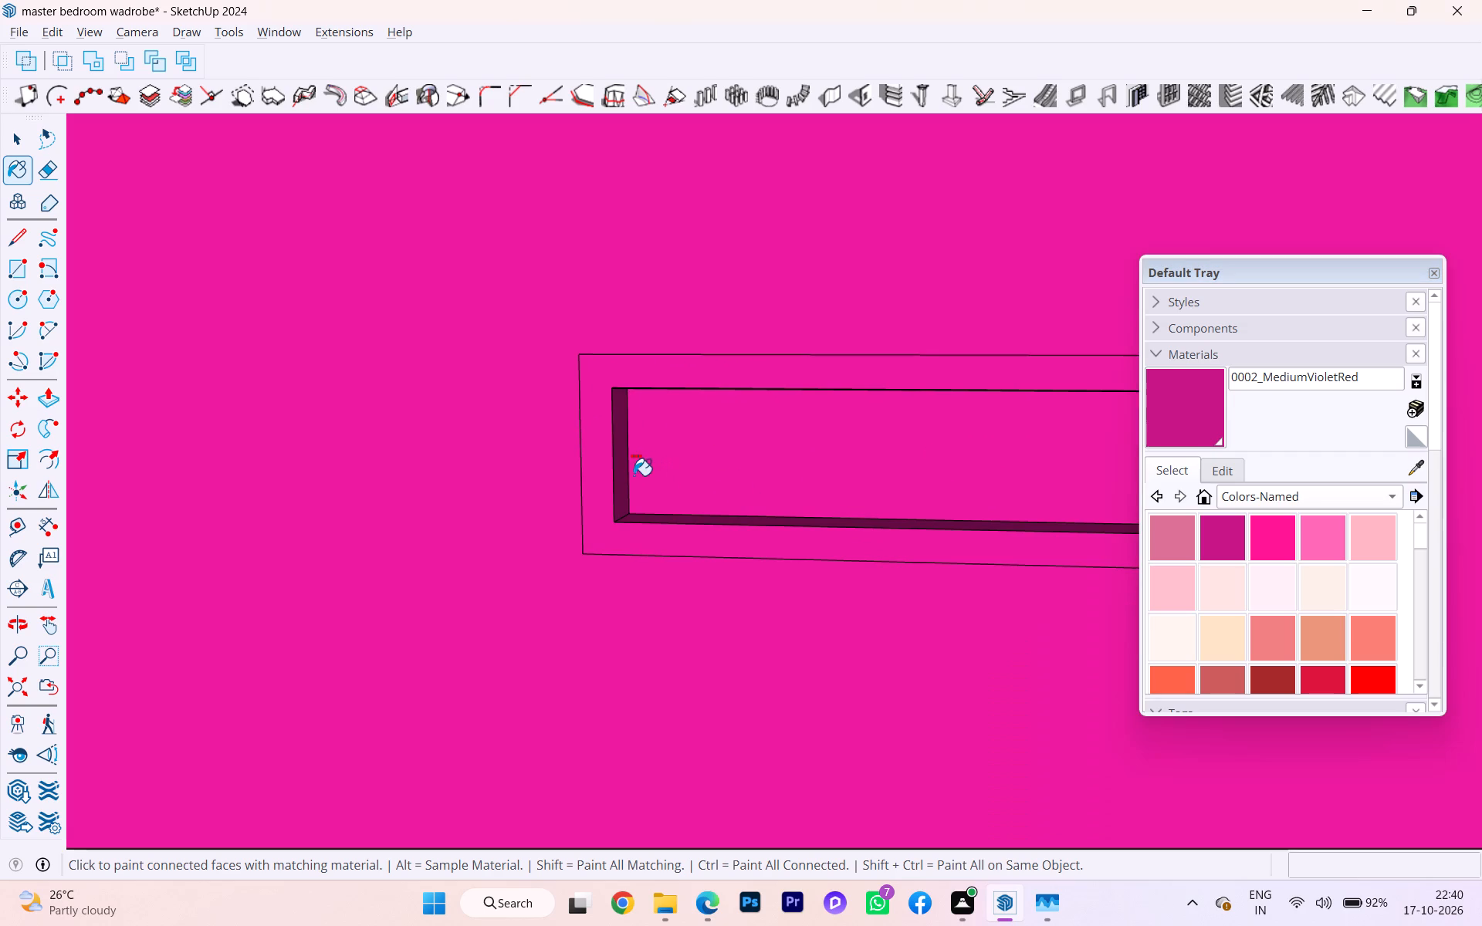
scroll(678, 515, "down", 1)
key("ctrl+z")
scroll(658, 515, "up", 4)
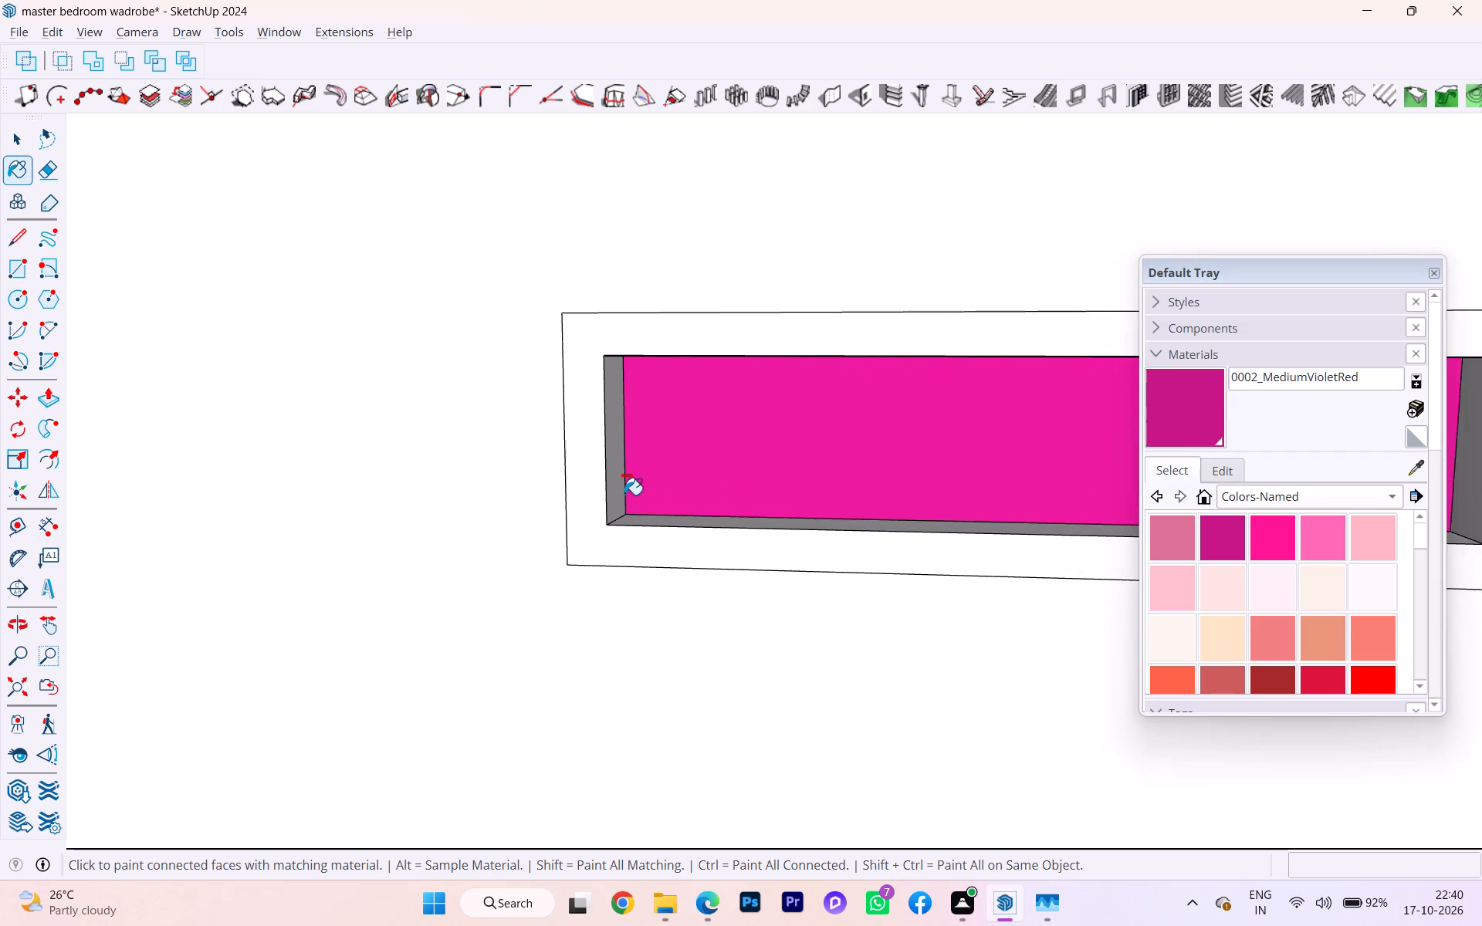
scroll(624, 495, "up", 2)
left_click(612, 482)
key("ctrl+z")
Select the left inner face of the handle recess and paint it with 0003_DeepPink.
key("space")
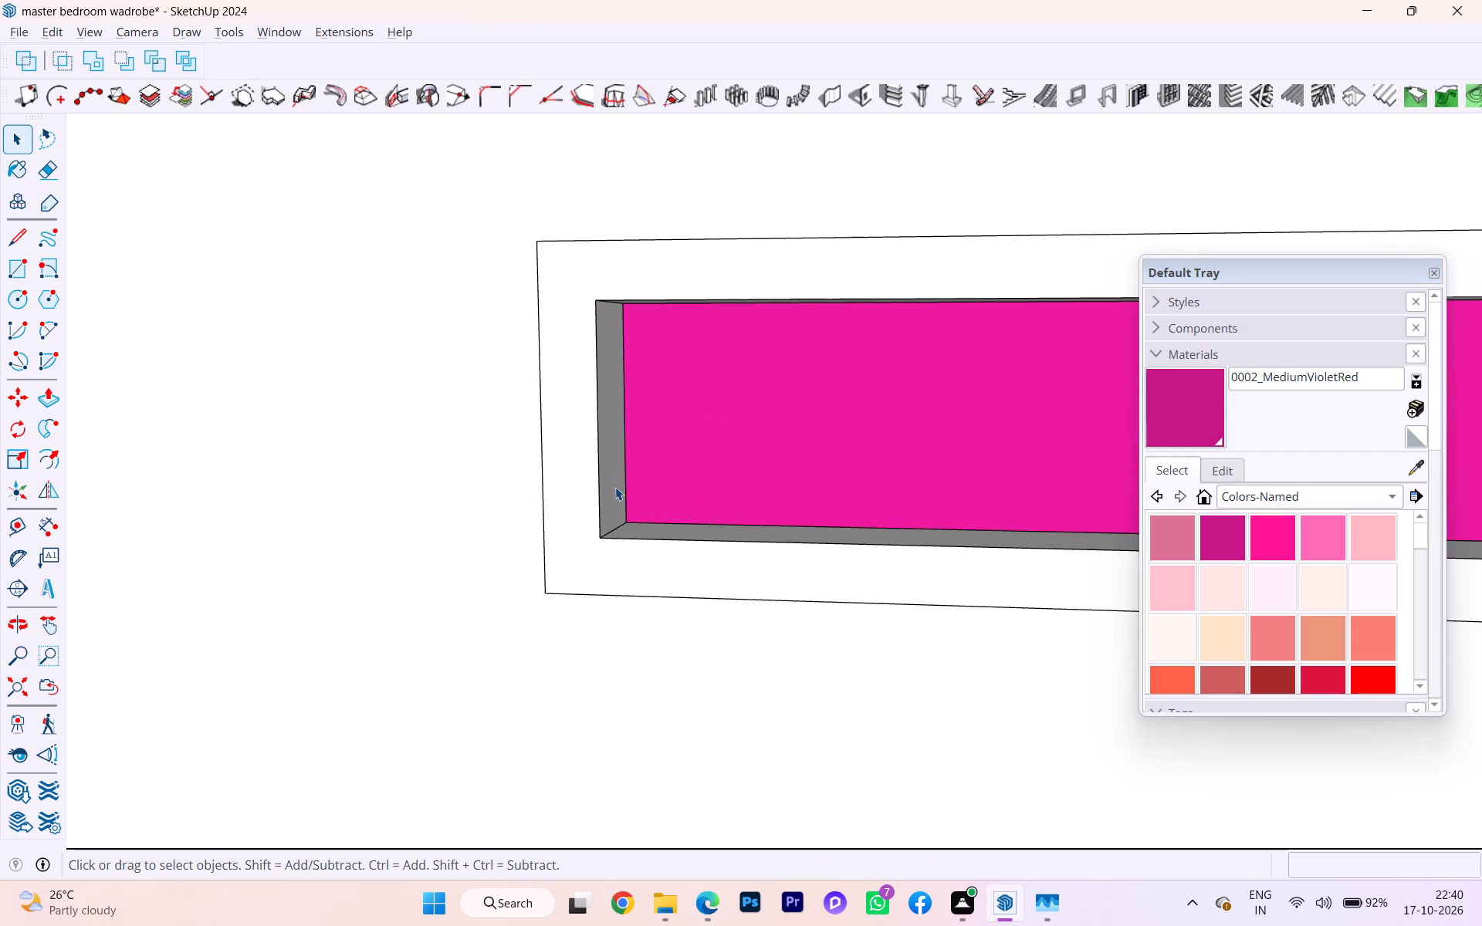
double_click(615, 487)
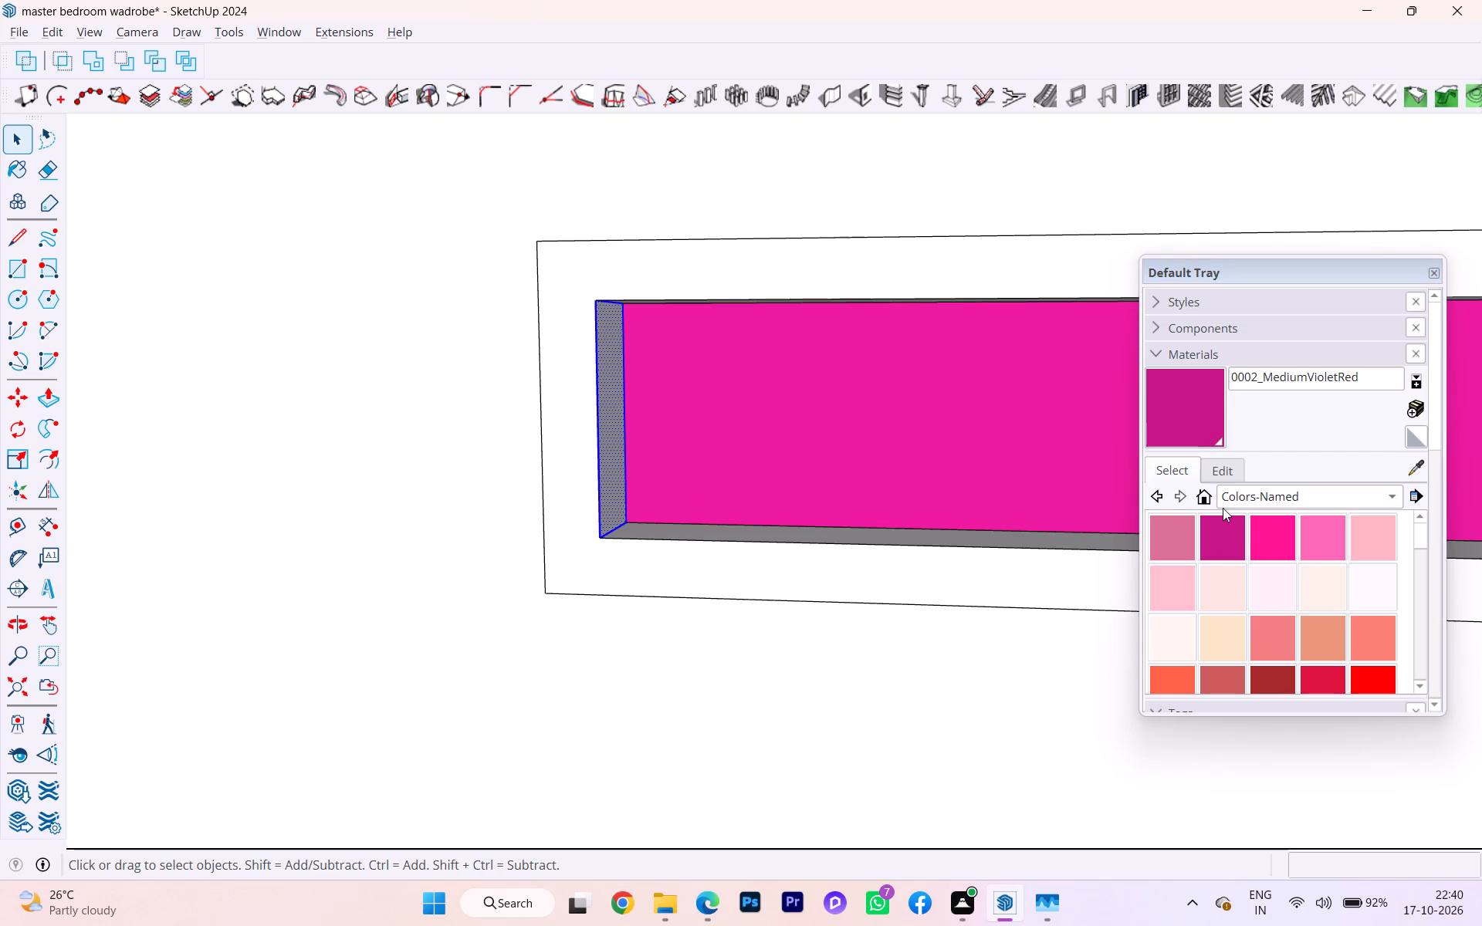
left_click(1257, 535)
left_click(606, 450)
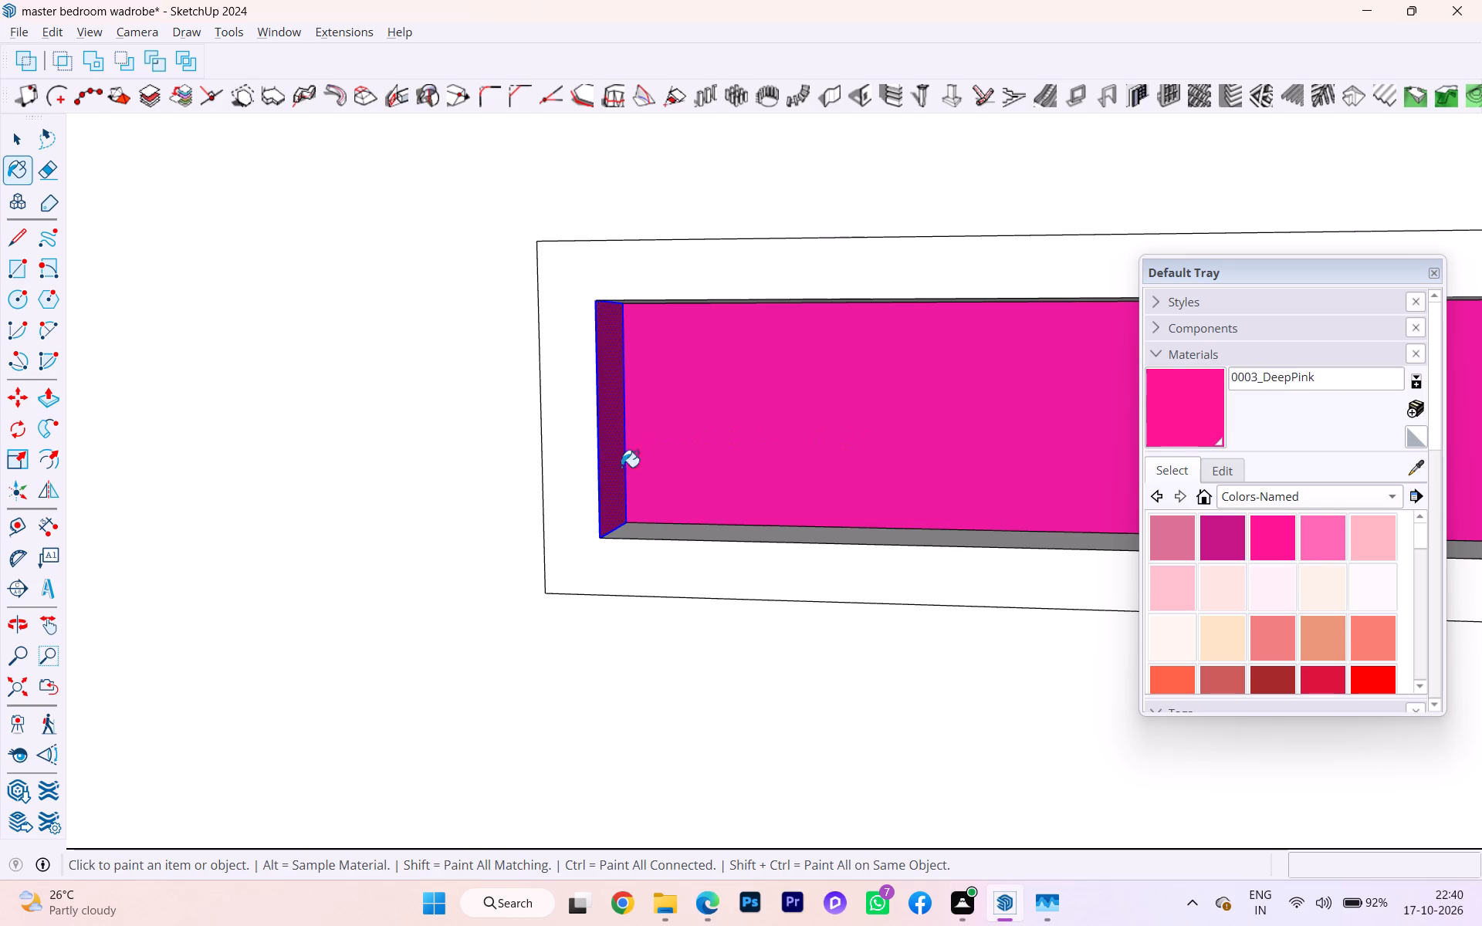
Sample 0002_MediumVioletRed from the recess's back face and paint the recess's bottom inner face with it.
key("space")
double_click(661, 526)
scroll(675, 526, "down", 1)
middle_click_drag(675, 526, 740, 651)
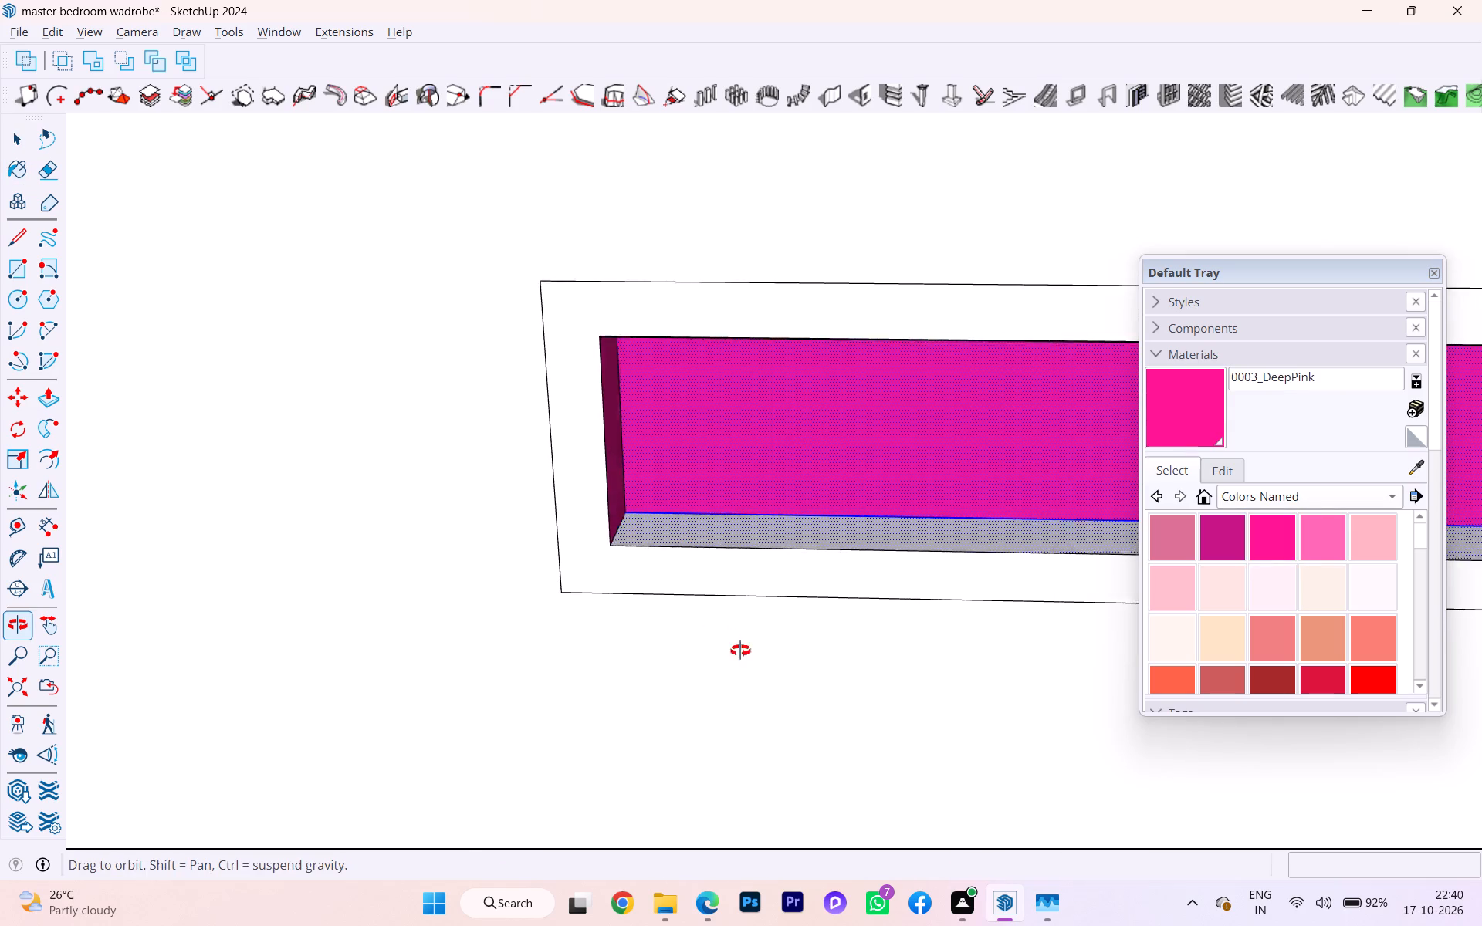
middle_click_drag(740, 651, 772, 662)
left_click(1227, 537)
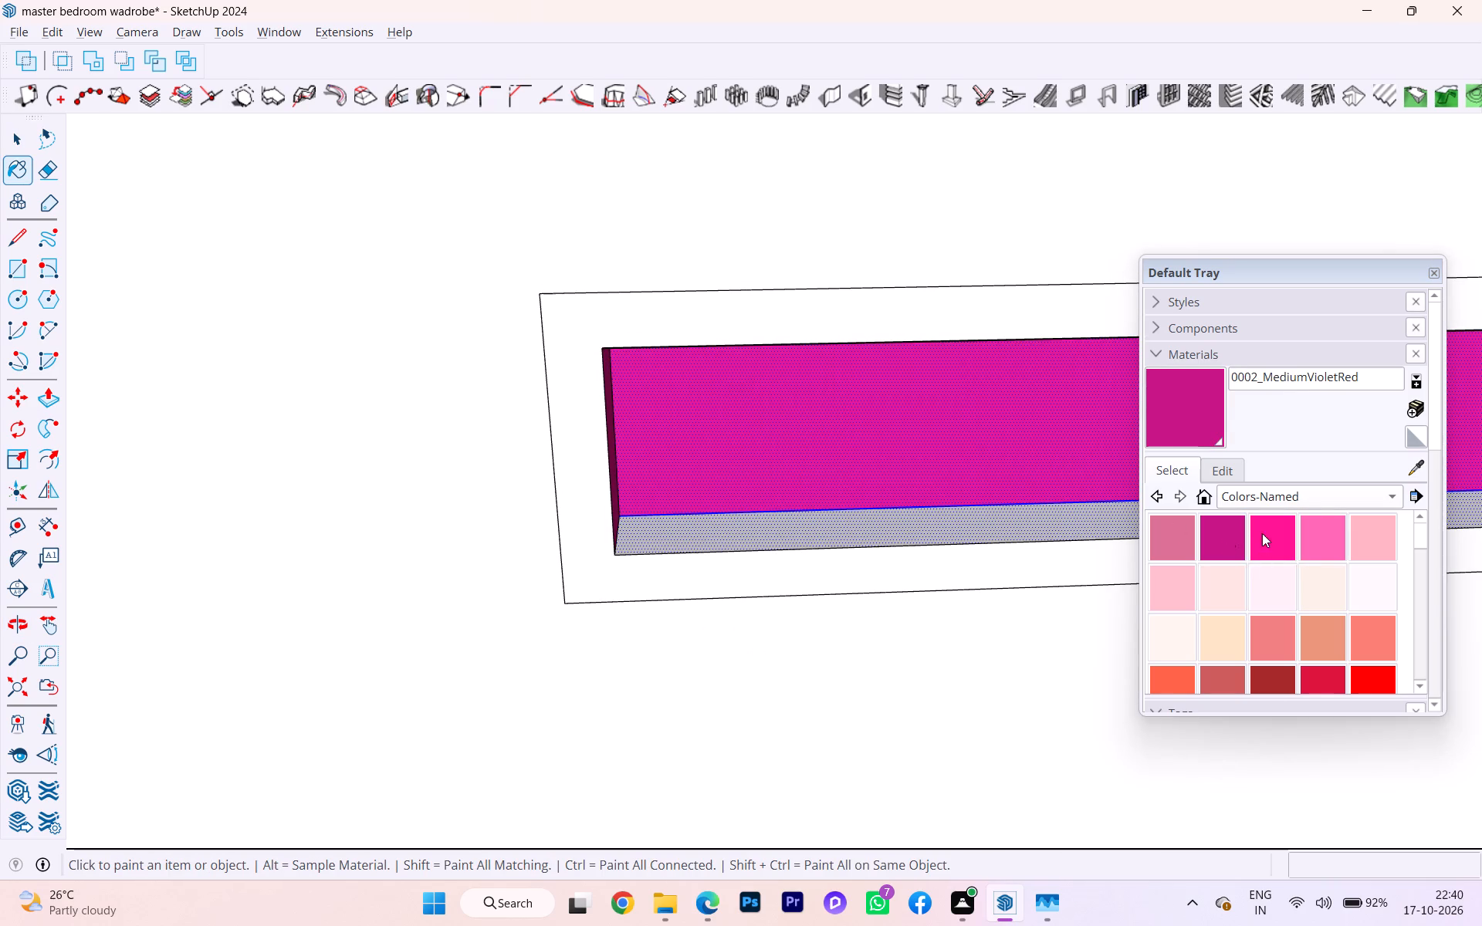
left_click(1421, 469)
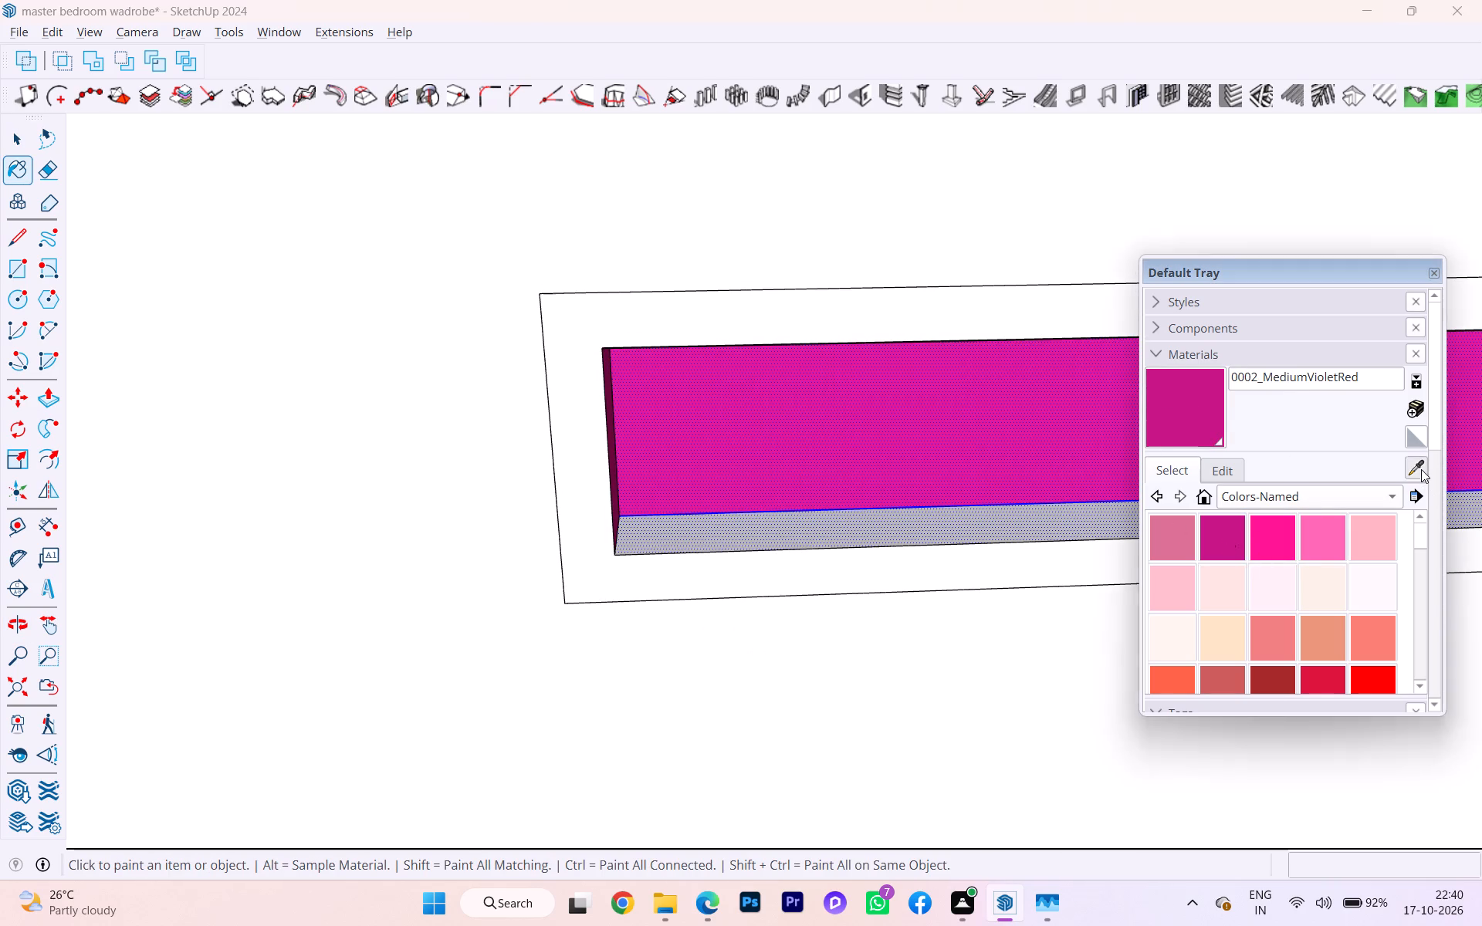
left_click(997, 452)
left_click(906, 529)
Paint the right and top inner faces of the handle recess with 0002_MediumVioletRed.
scroll(875, 538, "down", 2)
middle_click_drag(873, 538, 1127, 552)
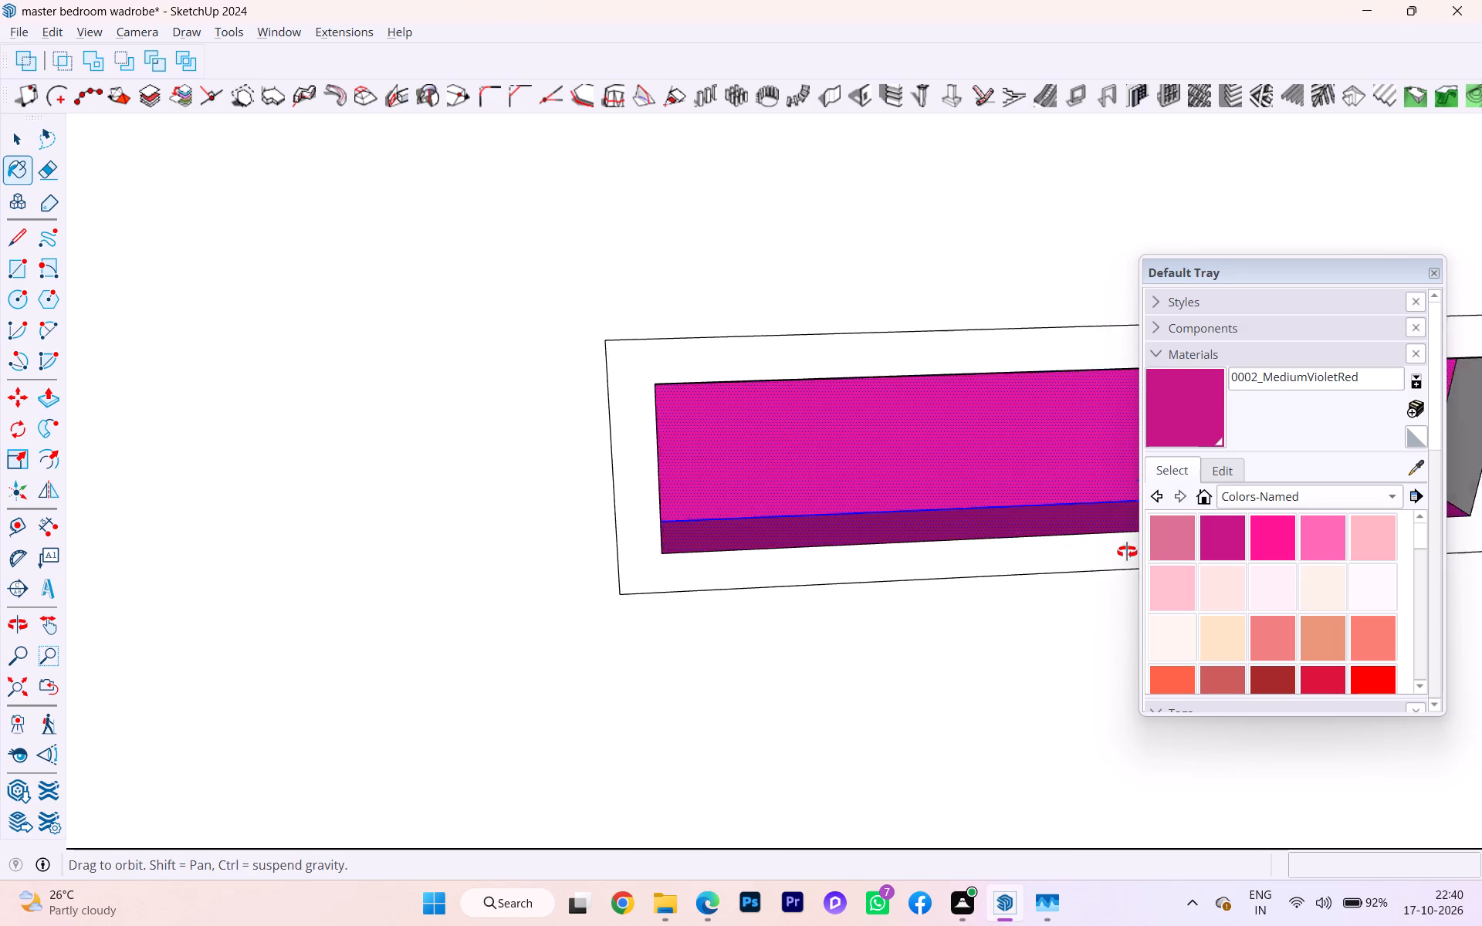
middle_click_drag(1127, 552, 1164, 553)
scroll(704, 544, "down", 2)
scroll(704, 545, "up", 2)
scroll(704, 545, "down", 1)
middle_click_drag(854, 471, 864, 286)
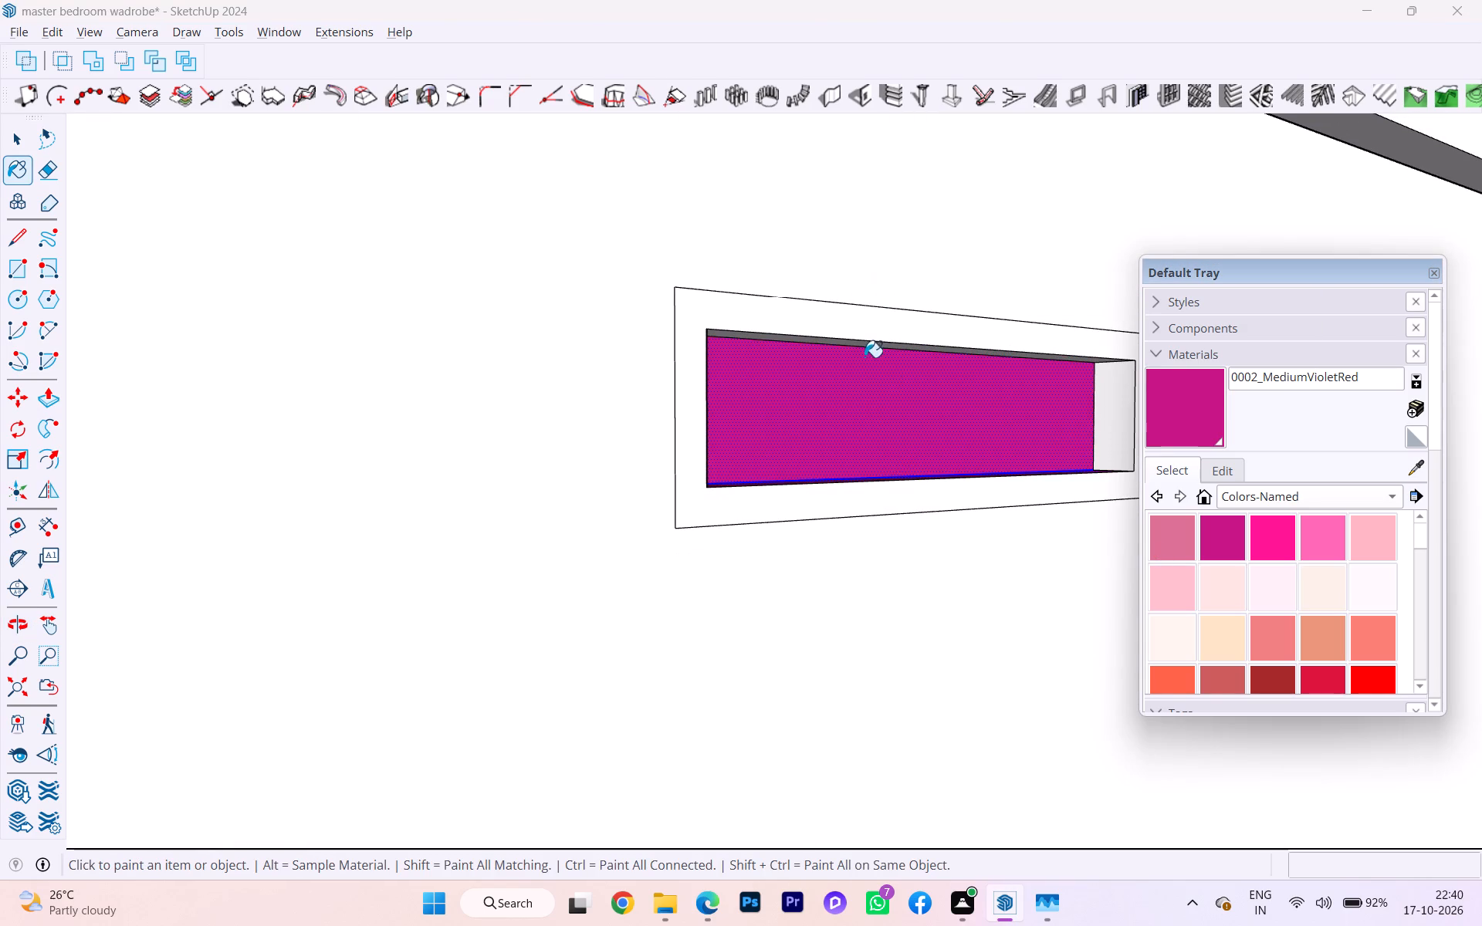
scroll(1102, 548, "up", 2)
scroll(734, 453, "down", 1)
scroll(731, 453, "up", 1)
scroll(728, 453, "down", 2)
scroll(1031, 431, "up", 1)
scroll(1040, 429, "down", 1)
scroll(1041, 428, "up", 2)
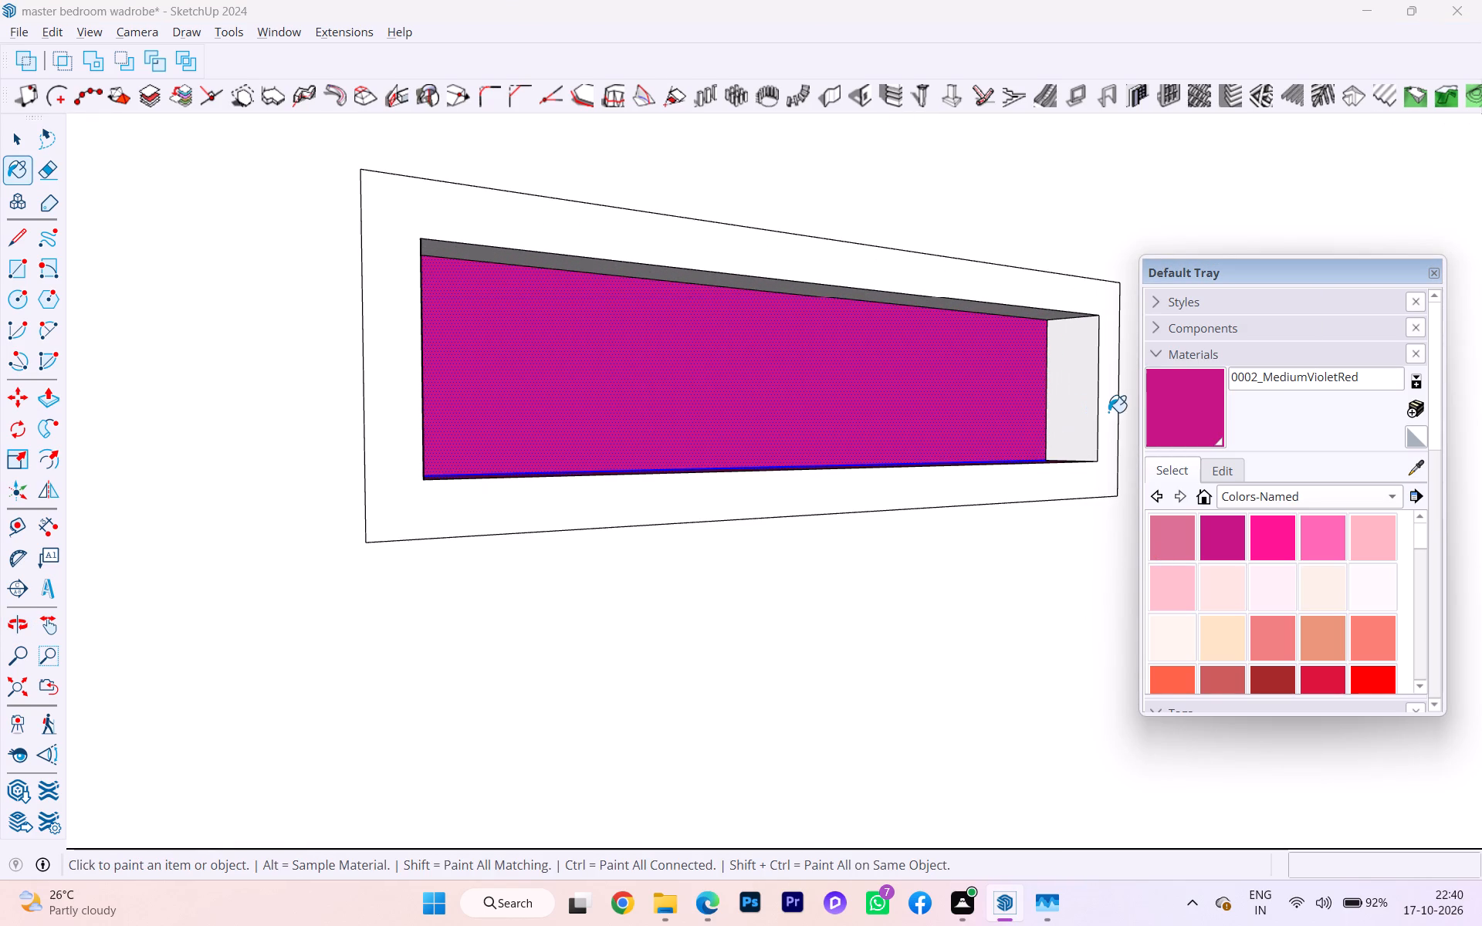
left_click(1085, 411)
scroll(990, 334, "down", 1)
middle_click_drag(988, 331, 915, 213)
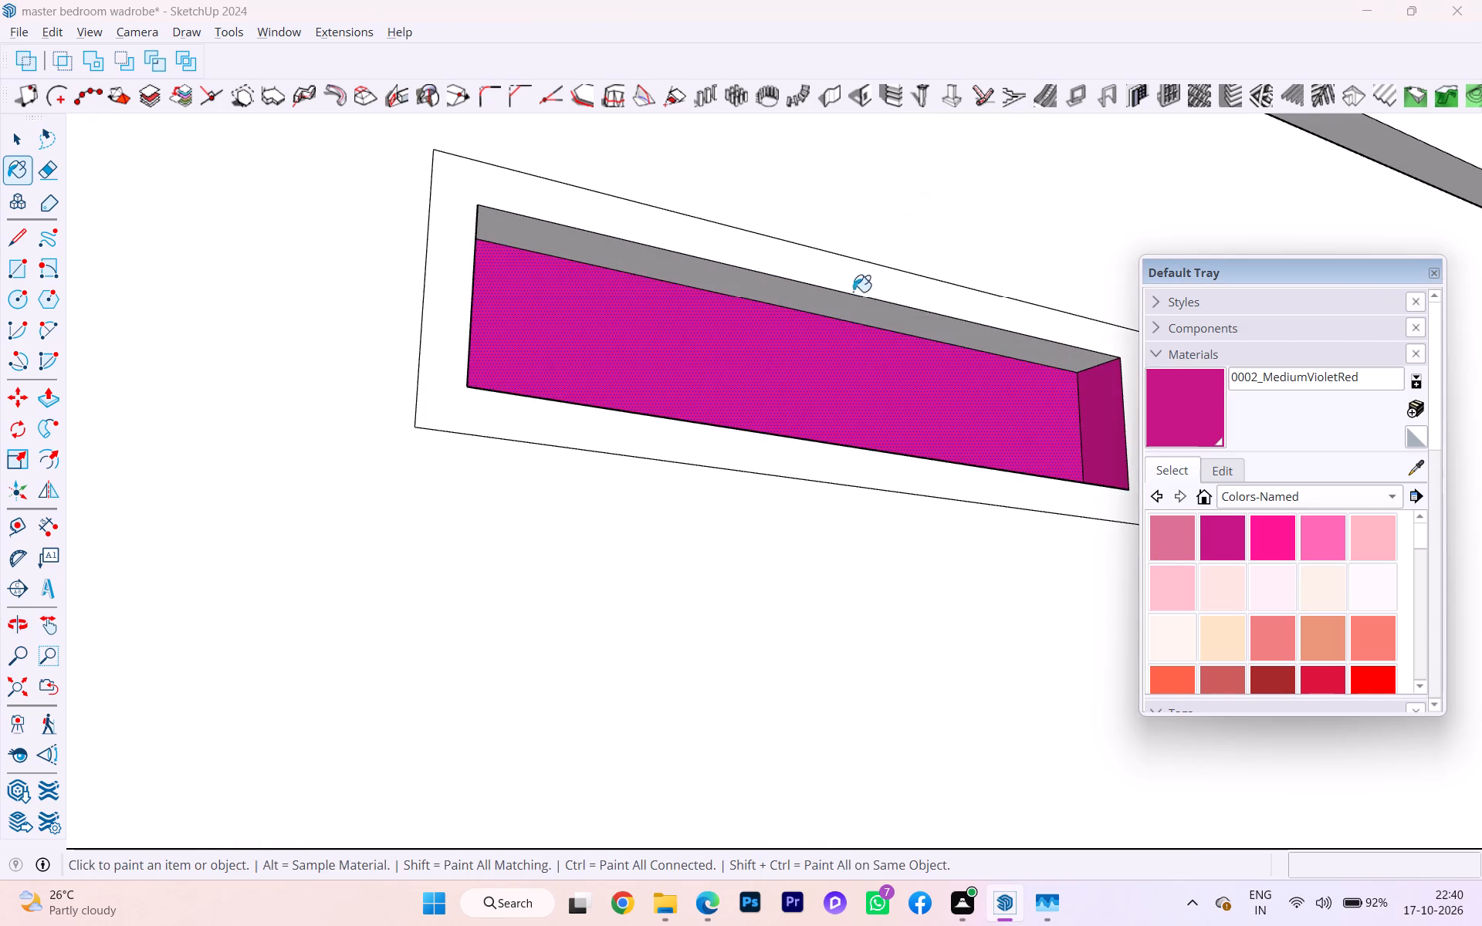
left_click(835, 308)
Paint the frame face around the handle recess with Wood OSB from the Wood material collection.
scroll(878, 330, "down", 2)
middle_click_drag(835, 384, 627, 568)
scroll(621, 502, "down", 2)
scroll(620, 500, "up", 1)
scroll(636, 510, "down", 4)
scroll(645, 522, "up", 2)
scroll(645, 522, "down", 4)
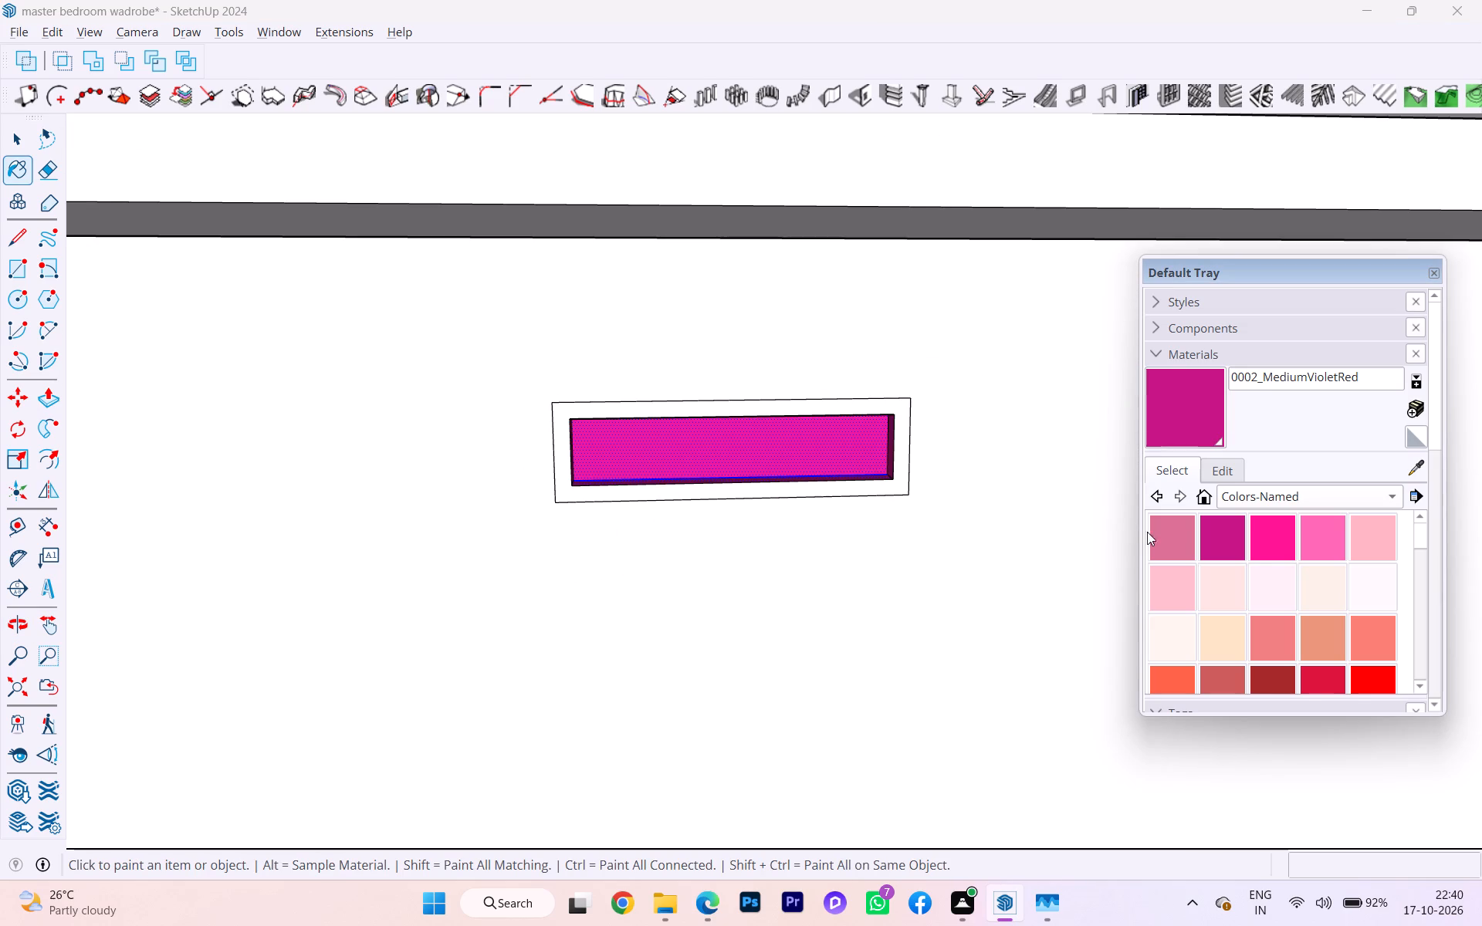
scroll(1255, 580, "down", 3)
scroll(1261, 575, "up", 4)
scroll(1264, 575, "down", 5)
scroll(1291, 572, "up", 1)
scroll(1291, 572, "down", 5)
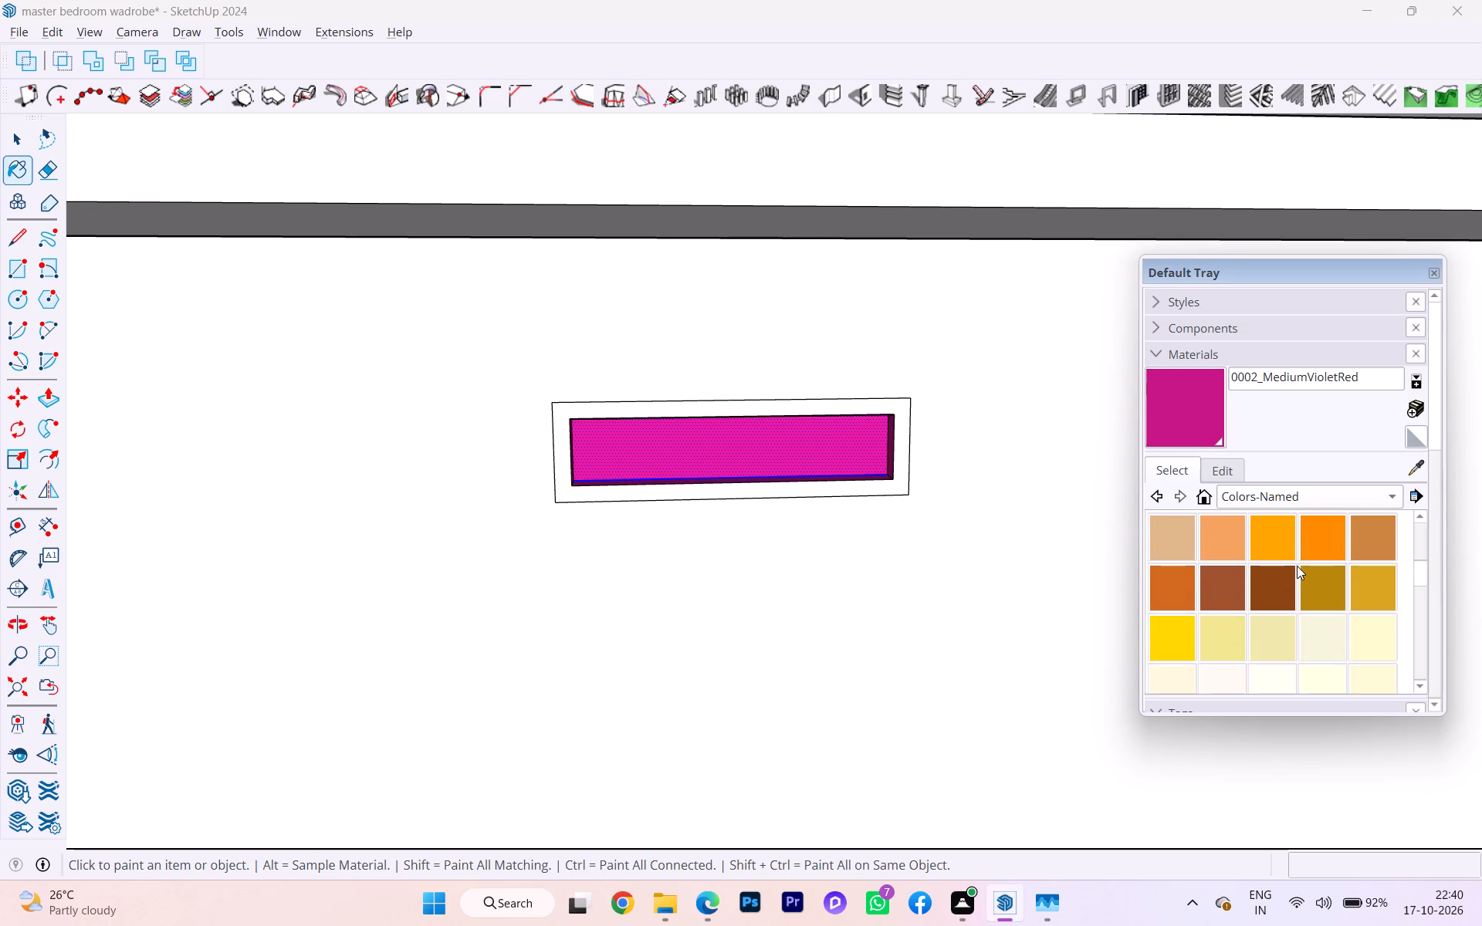
scroll(1301, 532, "up", 3)
scroll(1247, 465, "up", 5)
left_click(1250, 494)
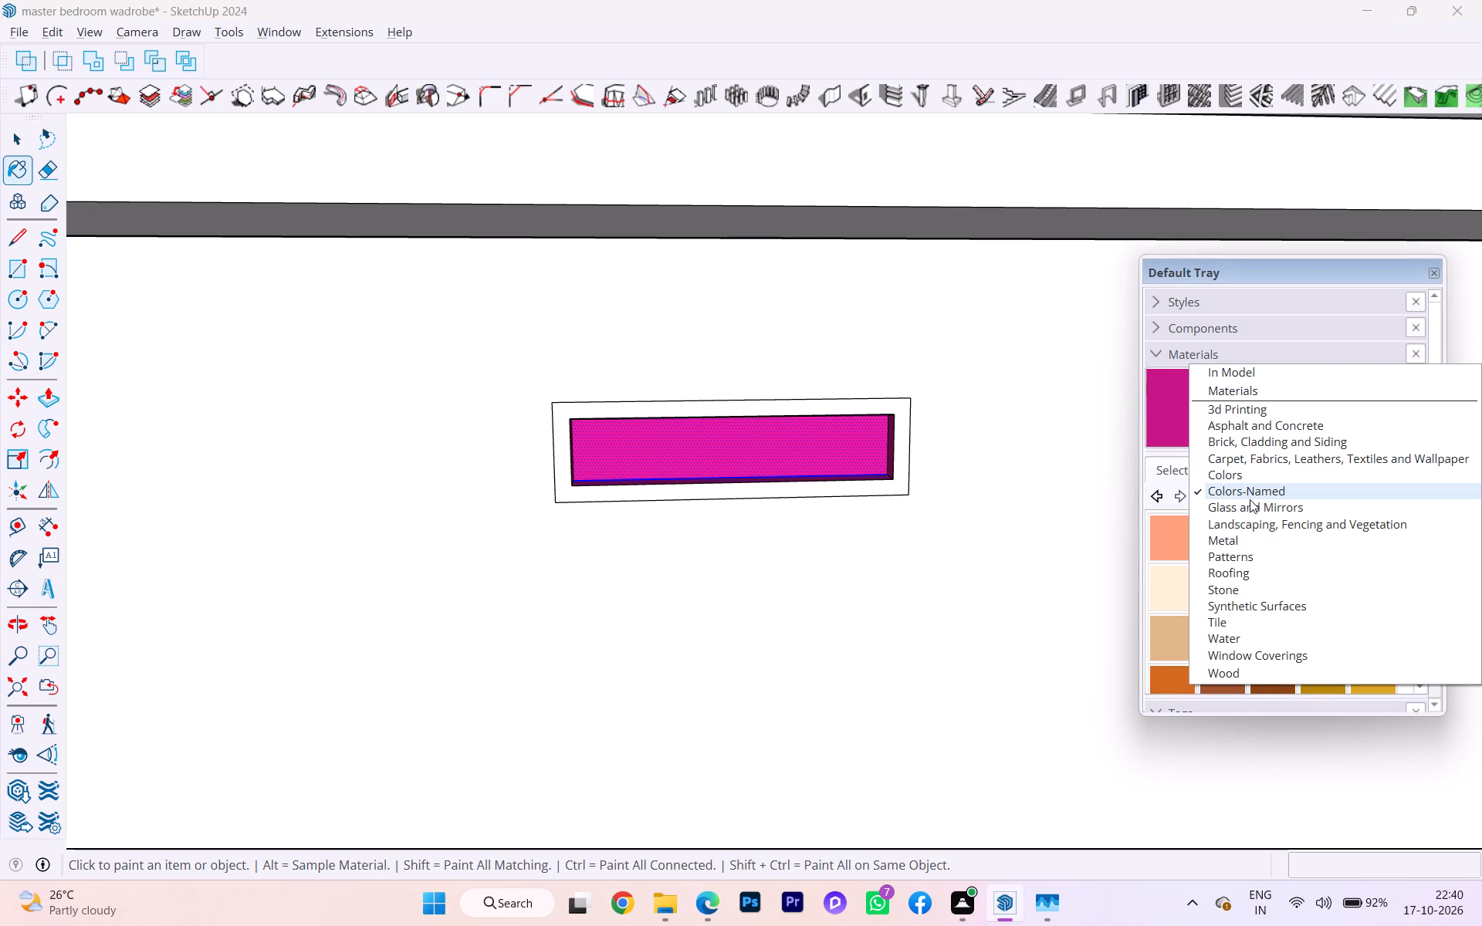
left_click(1250, 675)
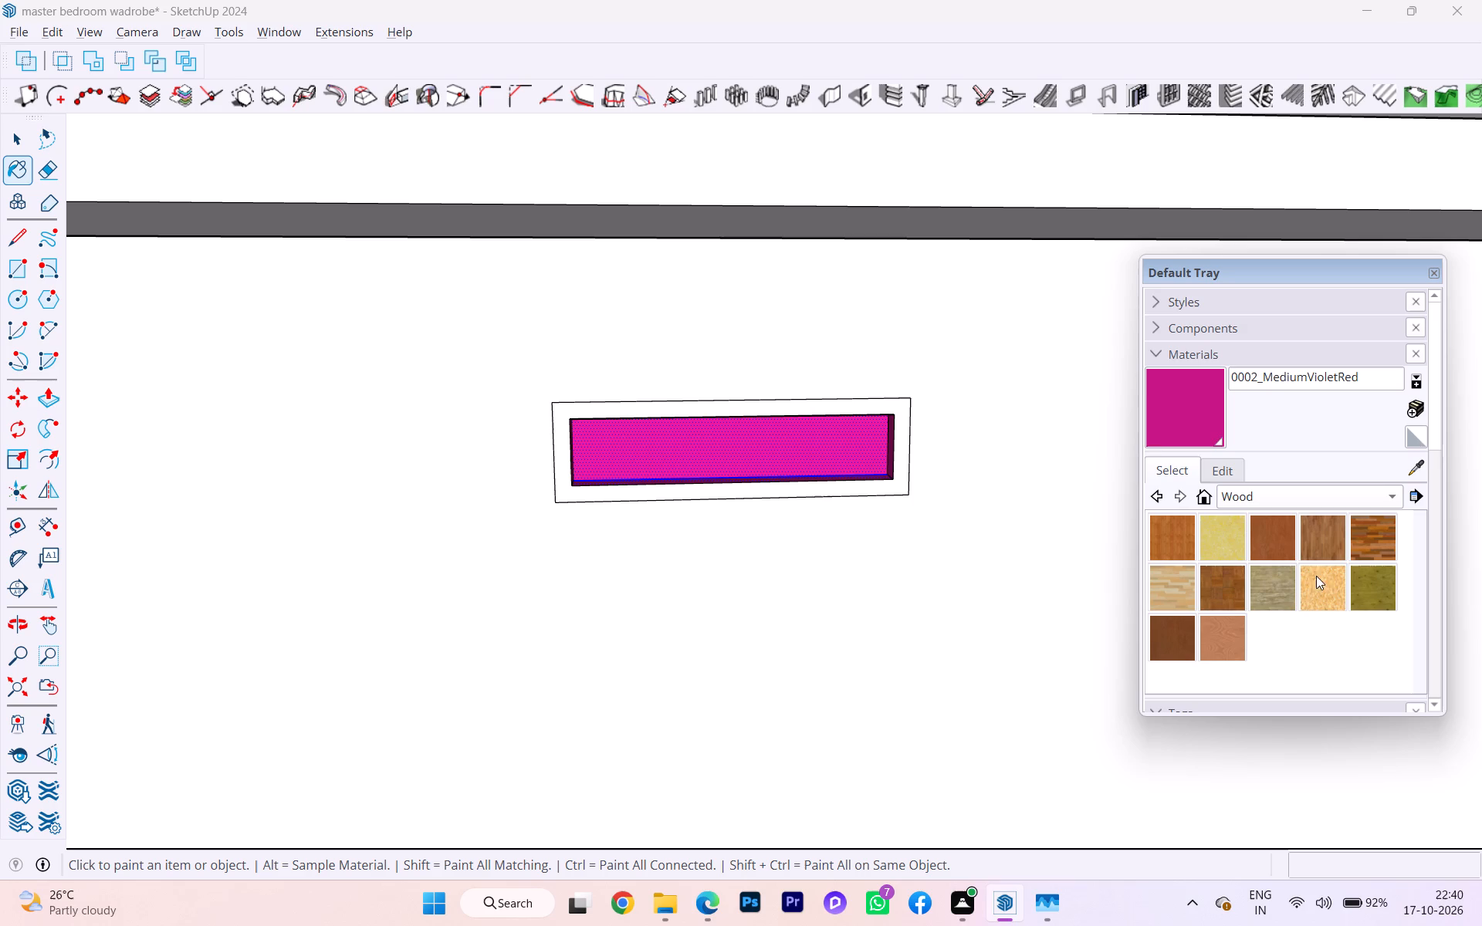
left_click(1337, 583)
left_click(834, 494)
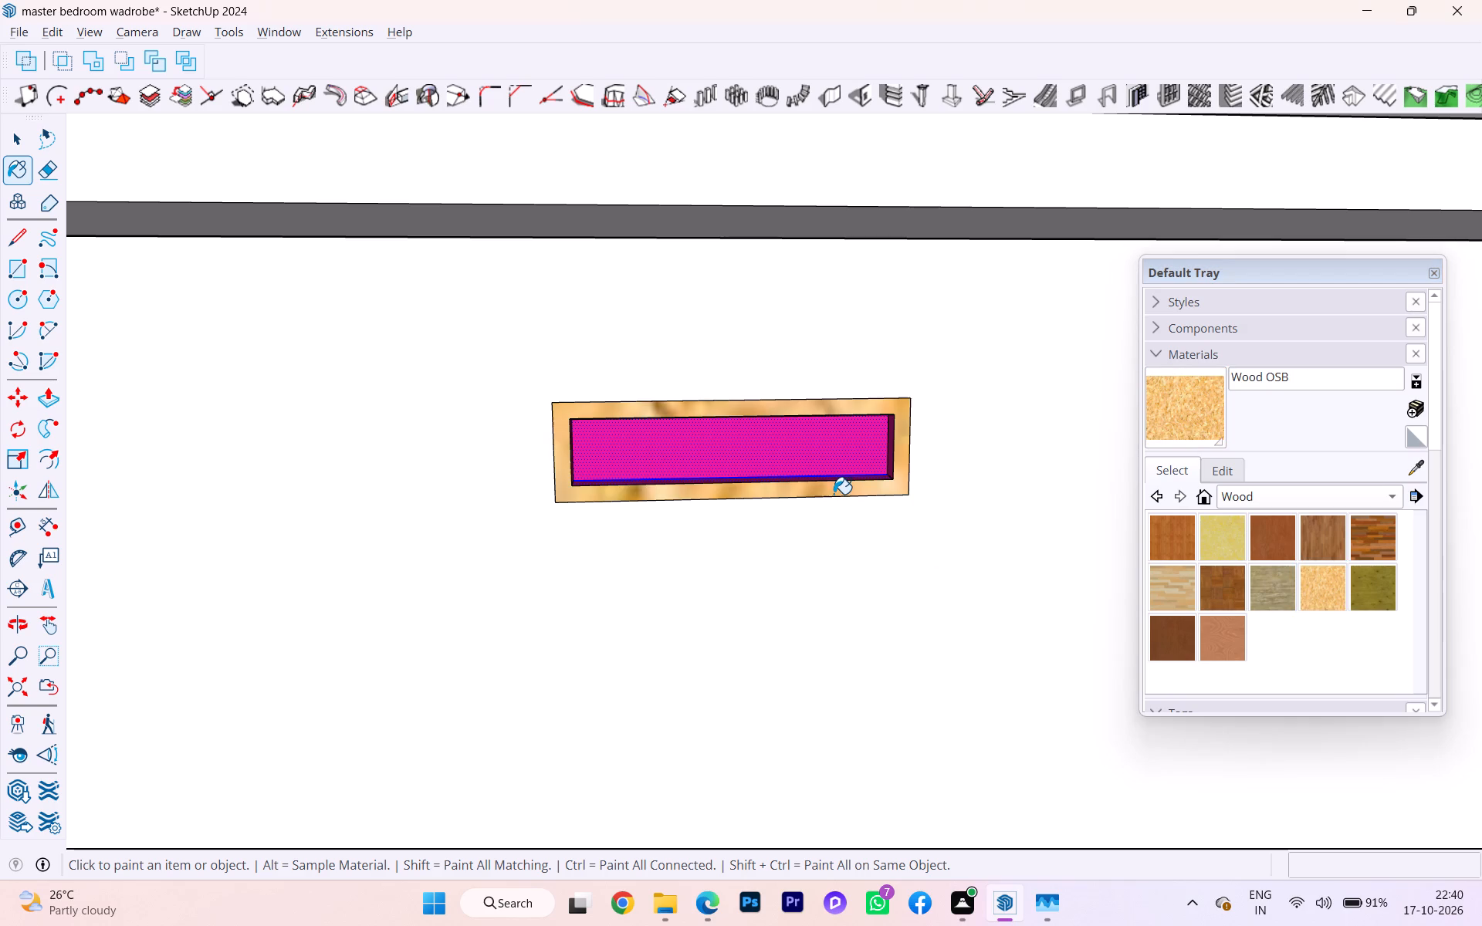
Compare the painted handle with the unpainted handle on the neighbouring drawer.
scroll(834, 498, "down", 2)
scroll(834, 502, "up", 1)
scroll(834, 531, "down", 1)
scroll(836, 542, "up", 2)
scroll(837, 544, "down", 3)
scroll(839, 548, "up", 1)
scroll(848, 556, "down", 2)
scroll(850, 558, "up", 1)
scroll(851, 562, "down", 1)
scroll(852, 562, "up", 1)
scroll(853, 563, "down", 3)
scroll(888, 568, "up", 1)
scroll(889, 569, "down", 2)
scroll(894, 573, "up", 1)
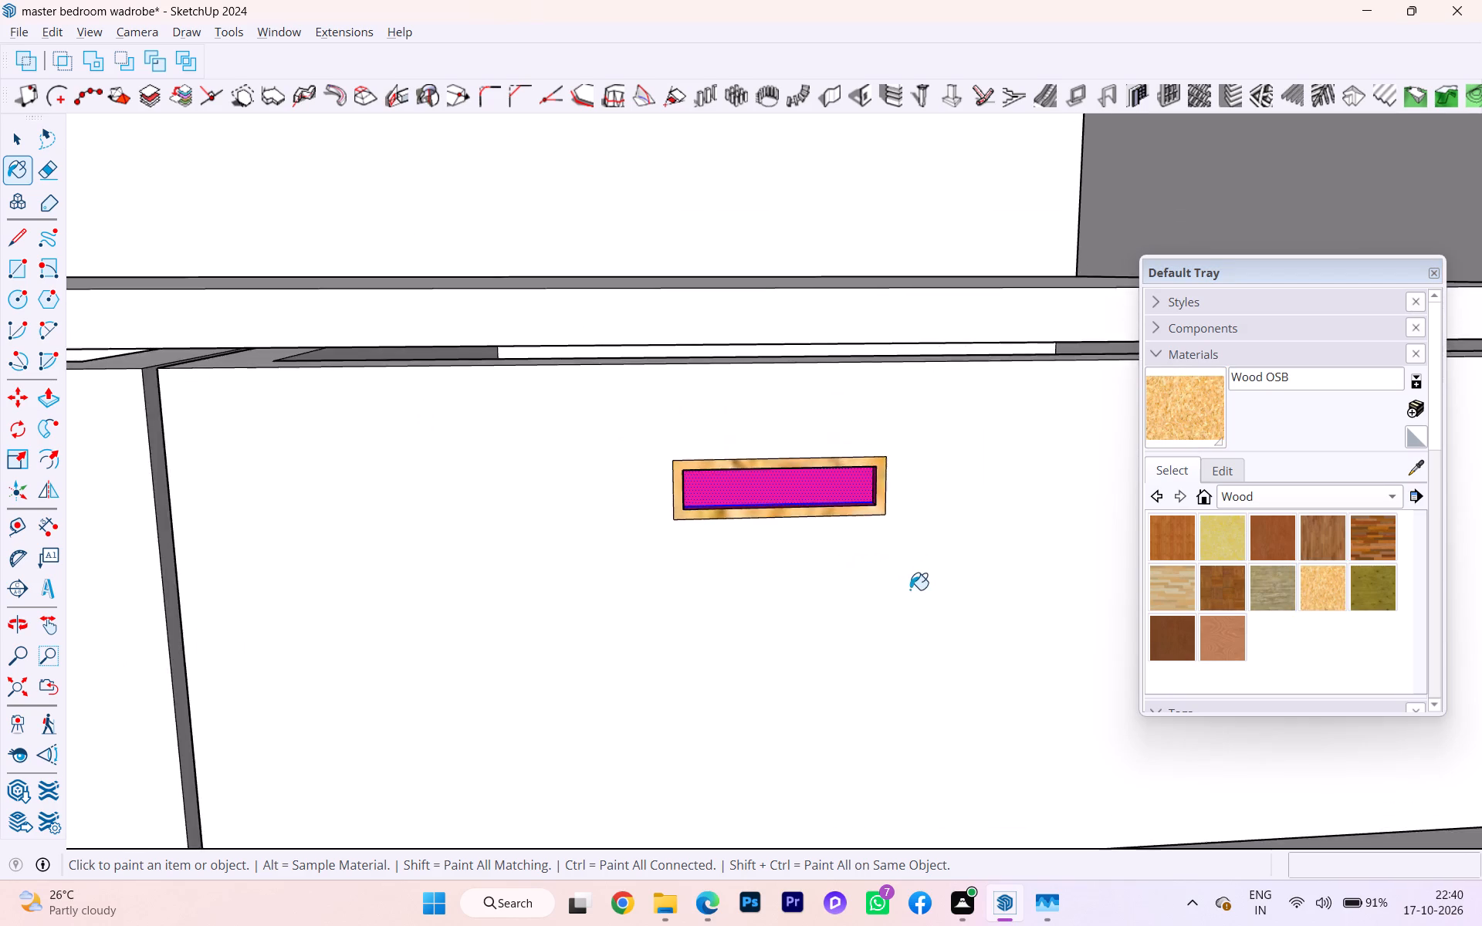
scroll(913, 586, "down", 4)
scroll(915, 583, "up", 1)
scroll(915, 583, "down", 6)
scroll(985, 558, "up", 2)
scroll(985, 558, "down", 2)
scroll(1079, 590, "down", 2)
scroll(1079, 592, "up", 4)
scroll(1079, 592, "down", 1)
key("space")
scroll(719, 712, "down", 3)
left_click(483, 763)
scroll(391, 626, "up", 7)
scroll(387, 601, "down", 1)
scroll(387, 600, "up", 1)
scroll(384, 597, "down", 4)
scroll(384, 597, "up", 3)
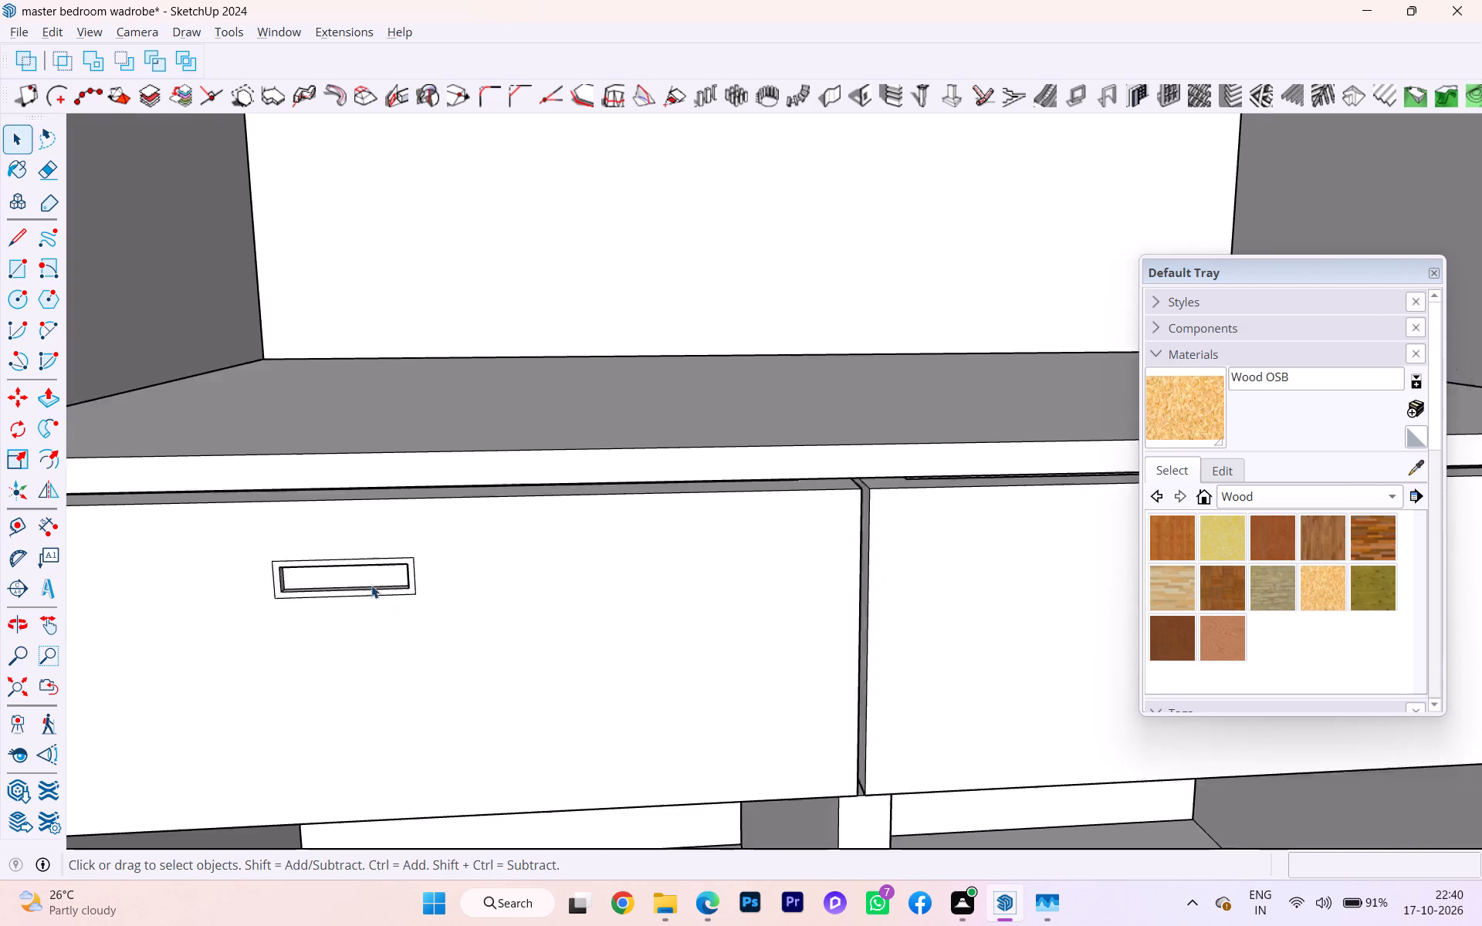
scroll(356, 576, "down", 12)
scroll(518, 672, "down", 1)
scroll(518, 672, "up", 1)
scroll(518, 672, "down", 1)
scroll(759, 667, "up", 1)
scroll(780, 667, "down", 1)
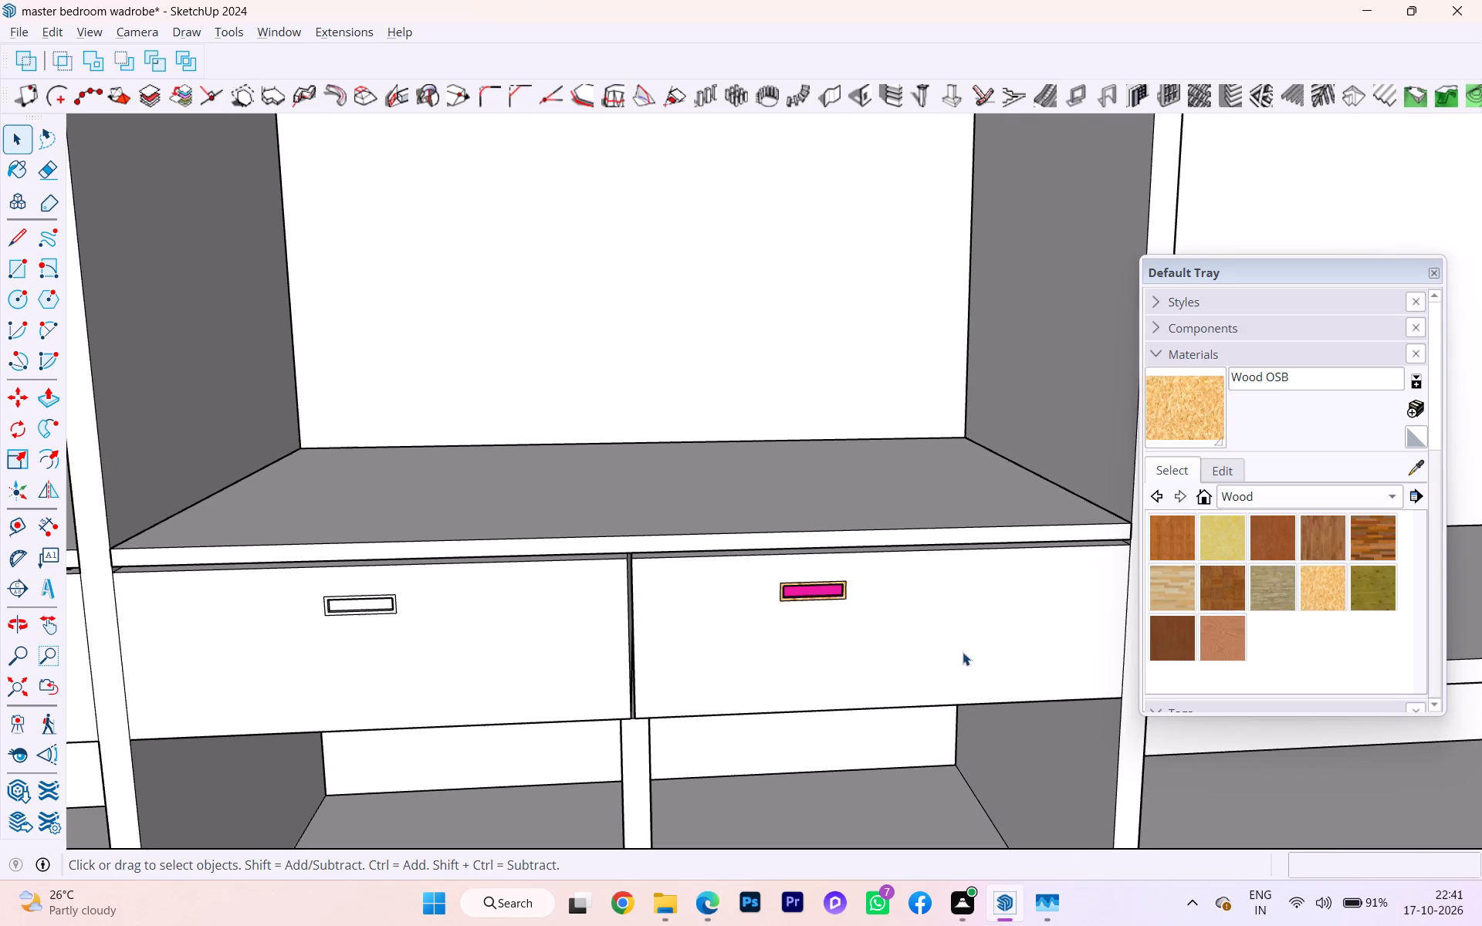
Select the whole painted handle and move it about 2 3/16" along the red axis toward the drawer front's centre.
left_click(821, 602)
left_click_drag(764, 564, 891, 637)
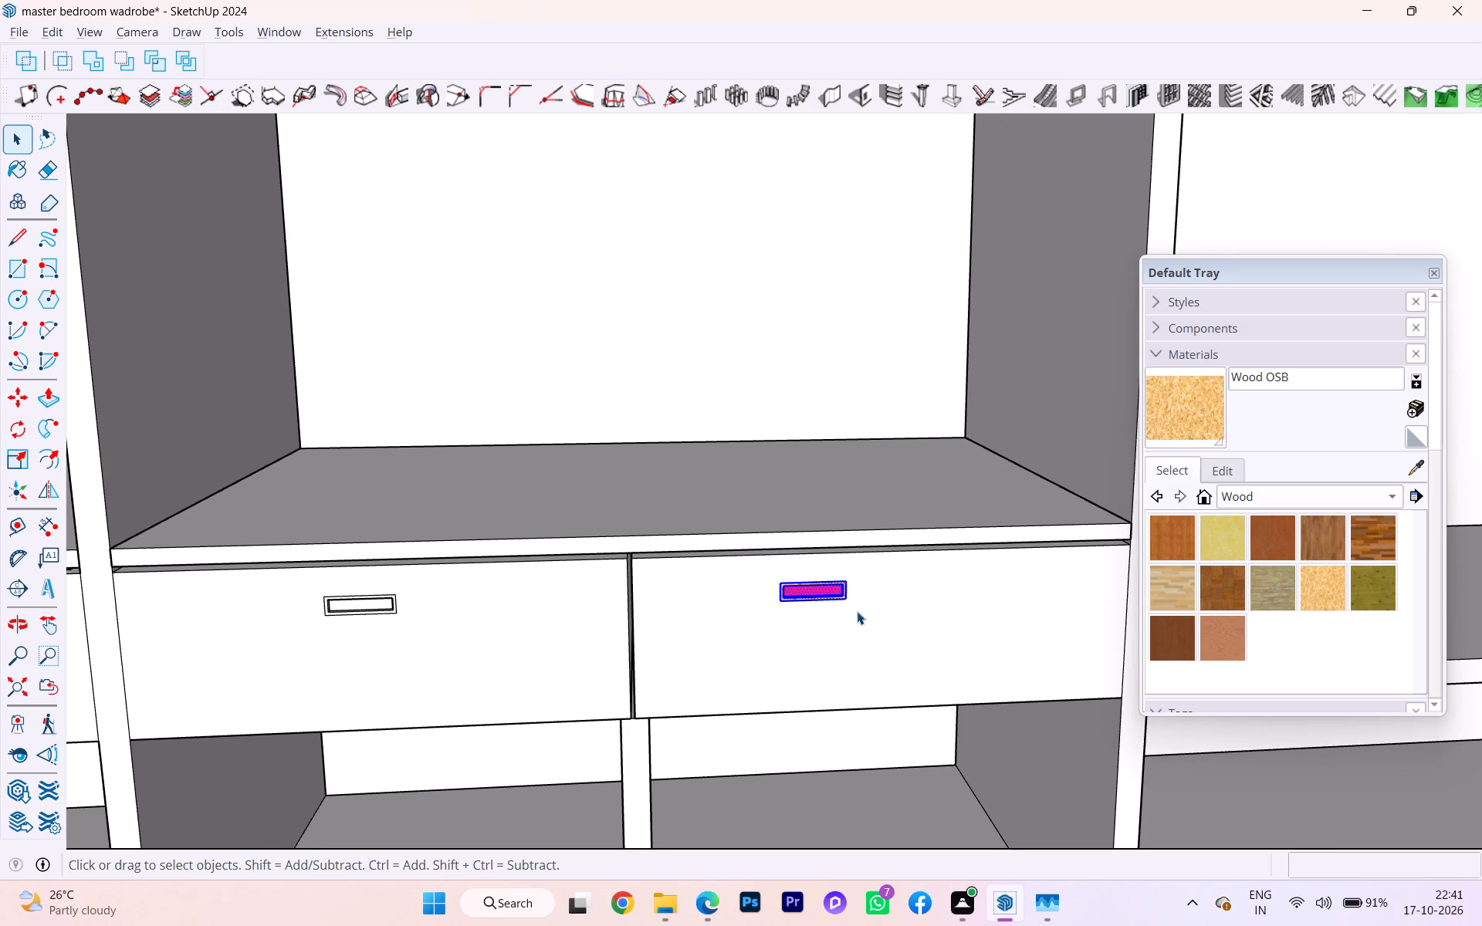
scroll(795, 601, "up", 1)
scroll(795, 601, "down", 1)
scroll(795, 601, "up", 5)
key("m")
scroll(776, 603, "up", 1)
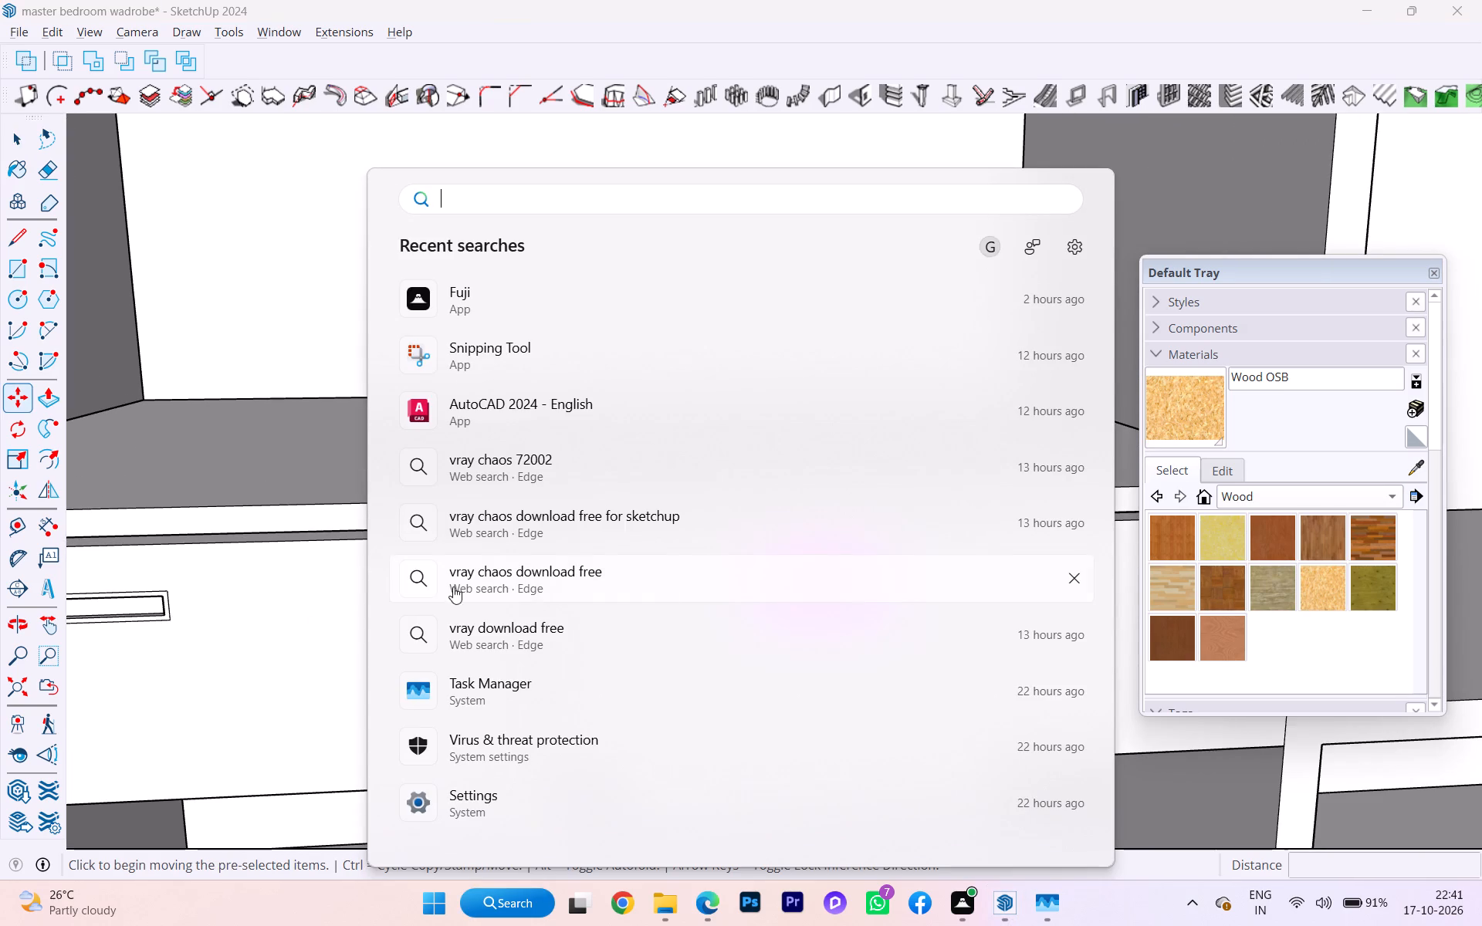
left_click(206, 620)
key("Escape")
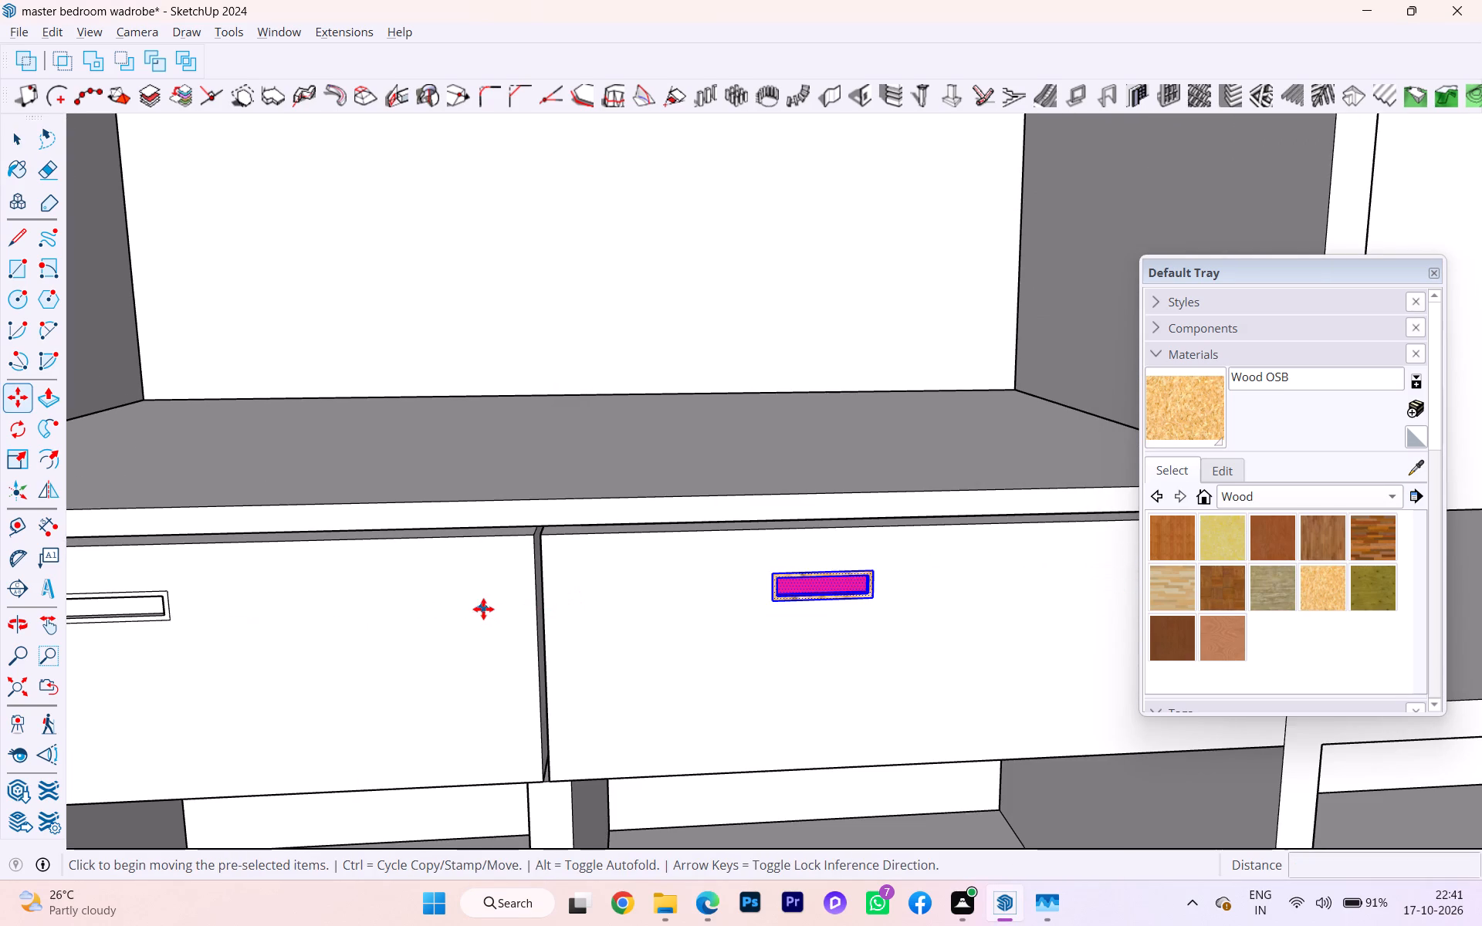
scroll(778, 605, "up", 2)
left_click(776, 604)
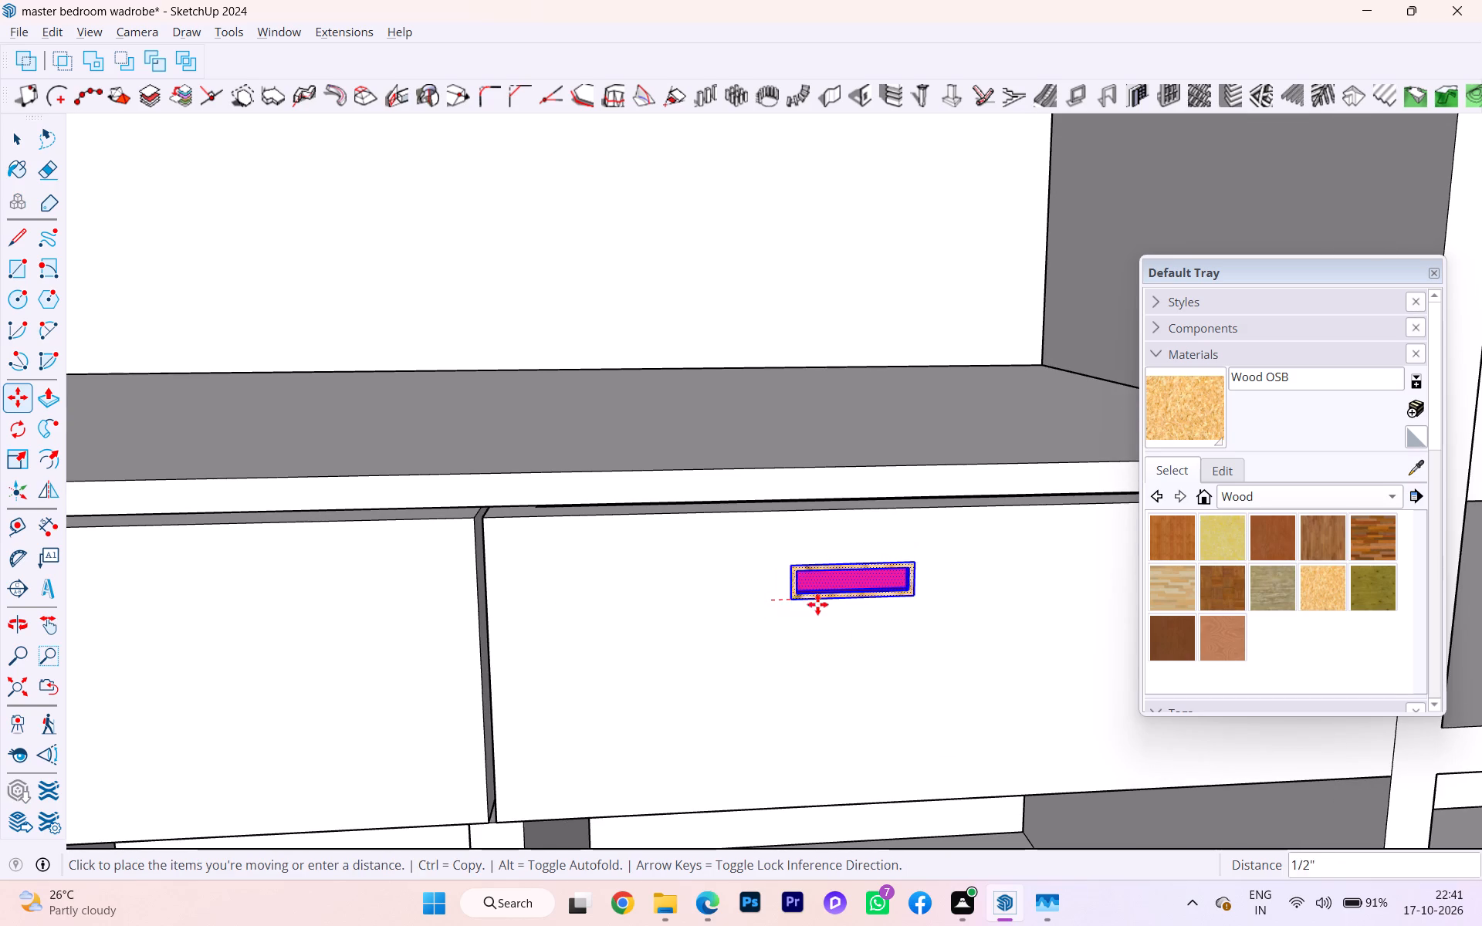
left_click(887, 600)
Sample 0002_MediumVioletRed from the painted handle and paint the back face of the neighbouring drawer's handle recess with it.
scroll(824, 565, "down", 1)
scroll(824, 565, "up", 4)
scroll(824, 565, "down", 3)
scroll(837, 566, "up", 4)
scroll(874, 596, "down", 5)
scroll(878, 600, "up", 4)
scroll(914, 617, "down", 8)
scroll(947, 577, "up", 2)
scroll(947, 577, "down", 1)
scroll(947, 577, "up", 1)
scroll(947, 577, "down", 1)
scroll(694, 627, "down", 2)
scroll(694, 627, "up", 1)
scroll(694, 627, "down", 3)
scroll(694, 627, "up", 1)
scroll(694, 627, "down", 7)
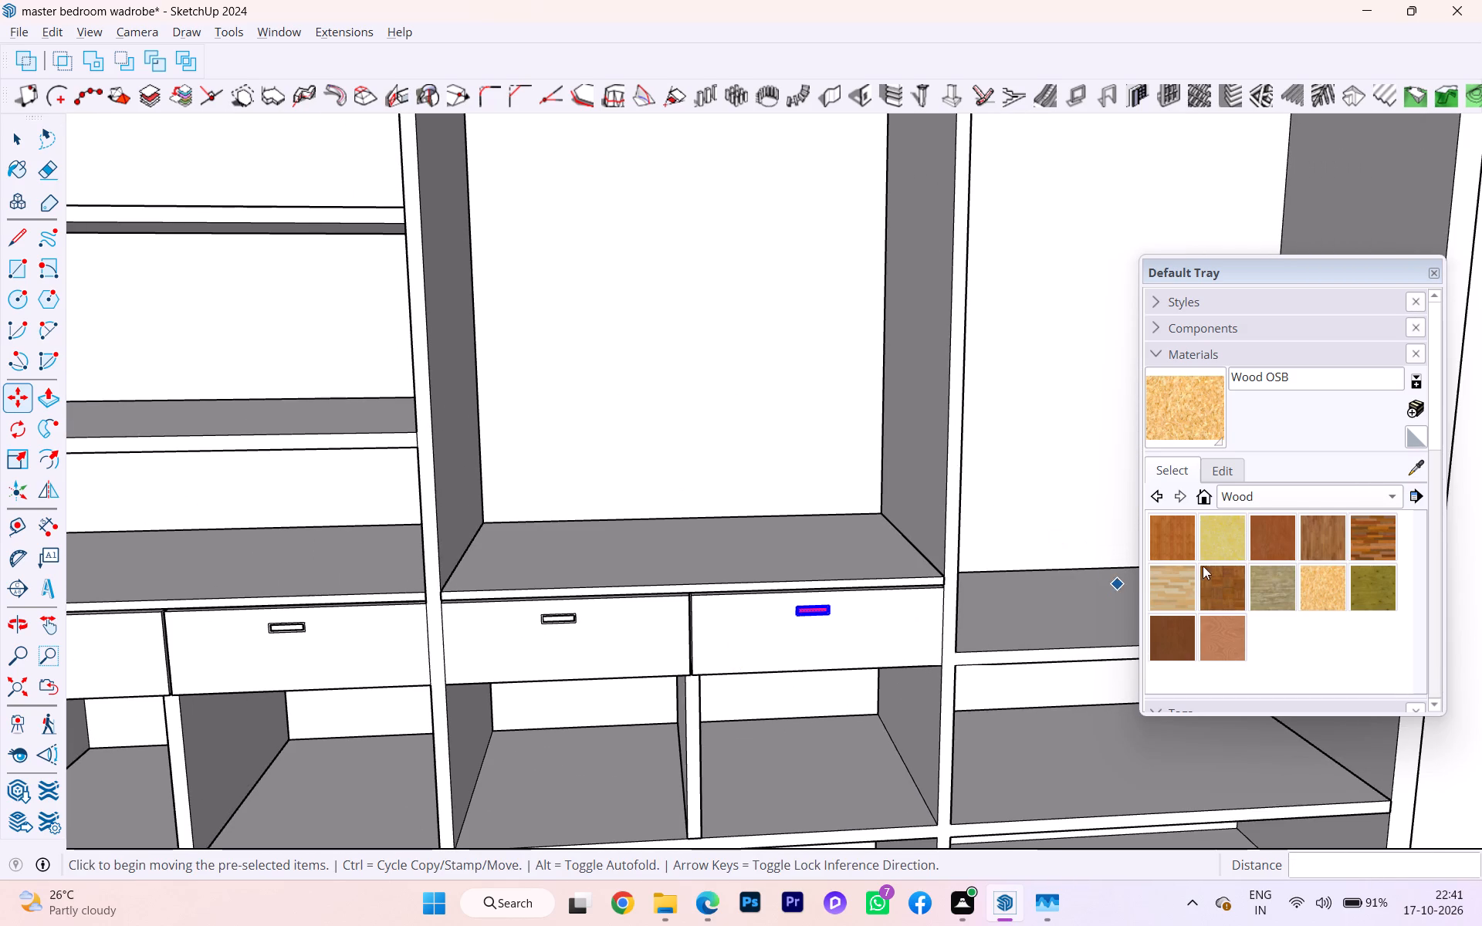
scroll(1215, 560, "up", 4)
scroll(827, 607, "up", 5)
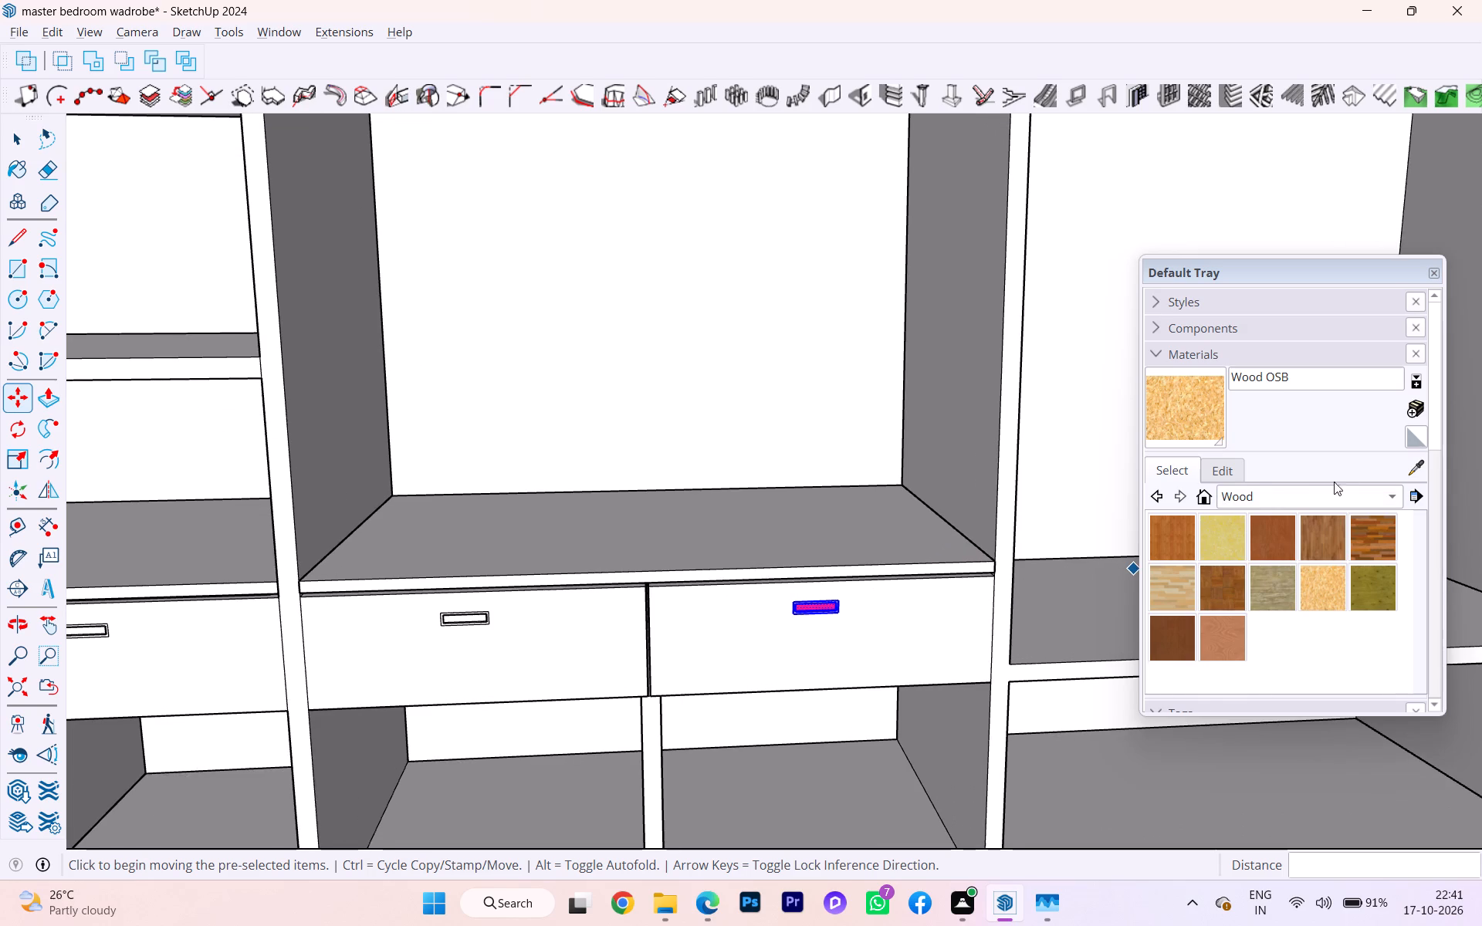
left_click(1413, 471)
scroll(888, 586, "up", 4)
scroll(438, 635, "up", 4)
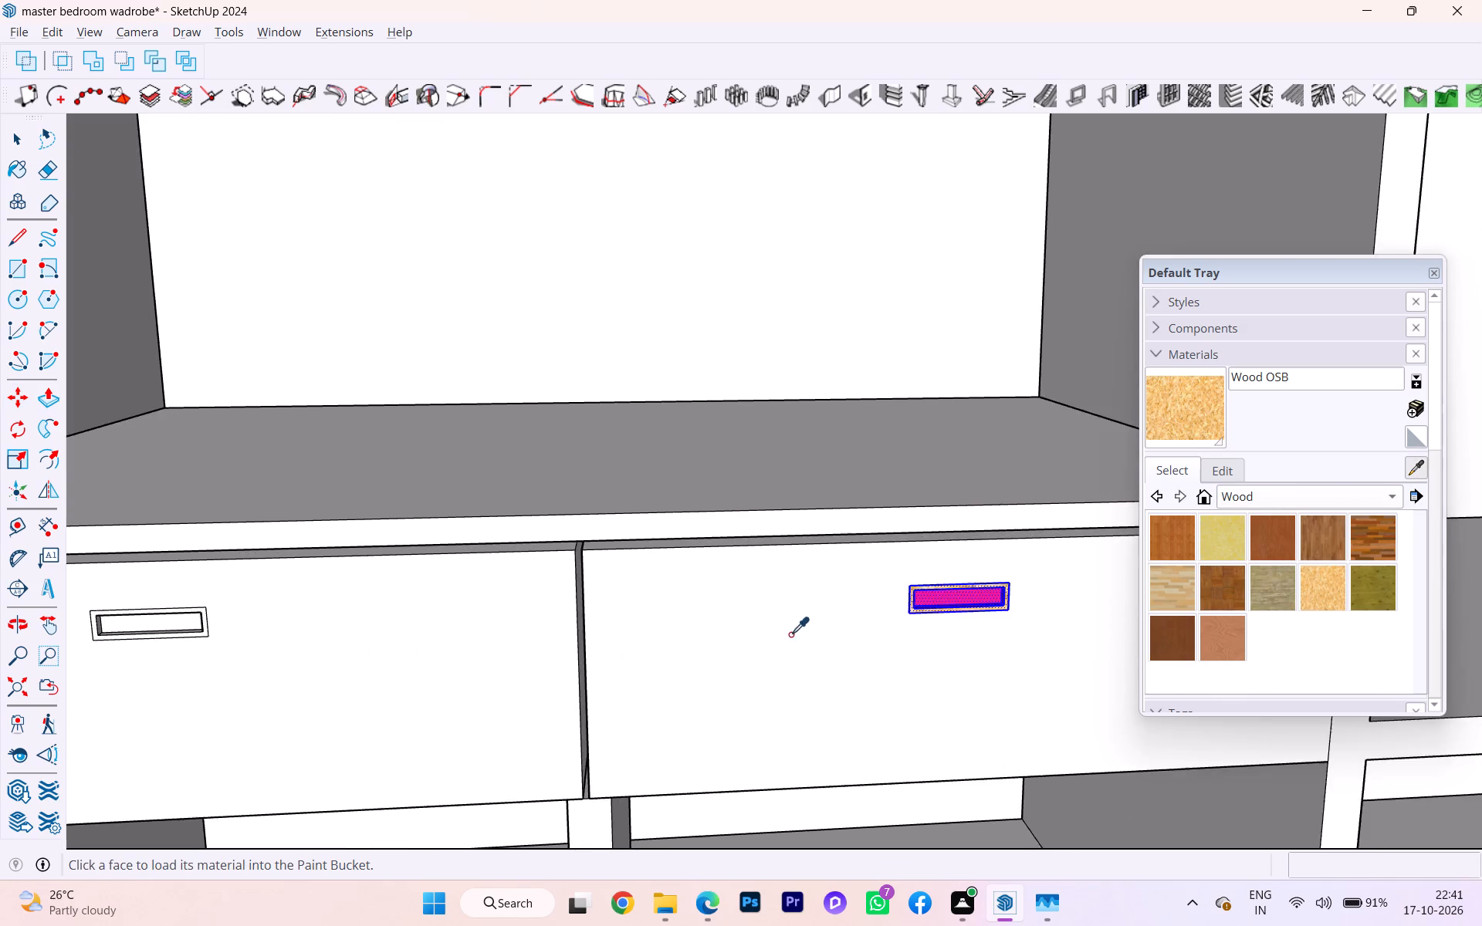
scroll(915, 627, "up", 4)
scroll(988, 583, "up", 4)
scroll(980, 583, "down", 3)
scroll(980, 583, "up", 5)
left_click(968, 592)
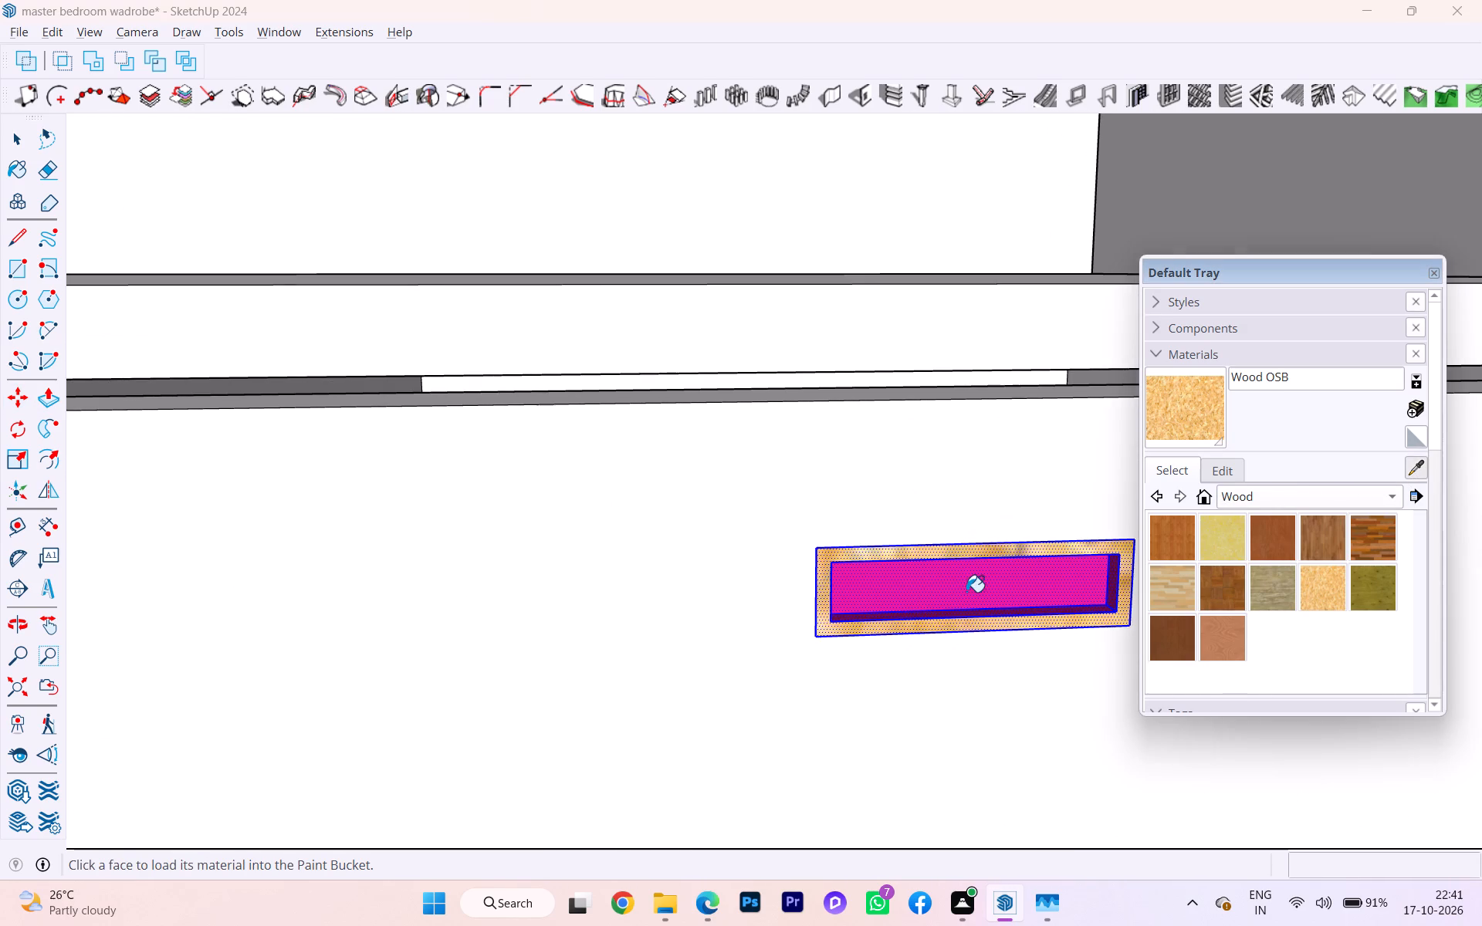
scroll(1081, 567, "down", 1)
scroll(1082, 567, "up", 1)
scroll(1082, 567, "down", 6)
scroll(1259, 573, "up", 2)
scroll(1264, 574, "down", 4)
scroll(1259, 585, "up", 2)
scroll(1262, 585, "down", 1)
scroll(1264, 585, "up", 1)
scroll(1399, 569, "down", 2)
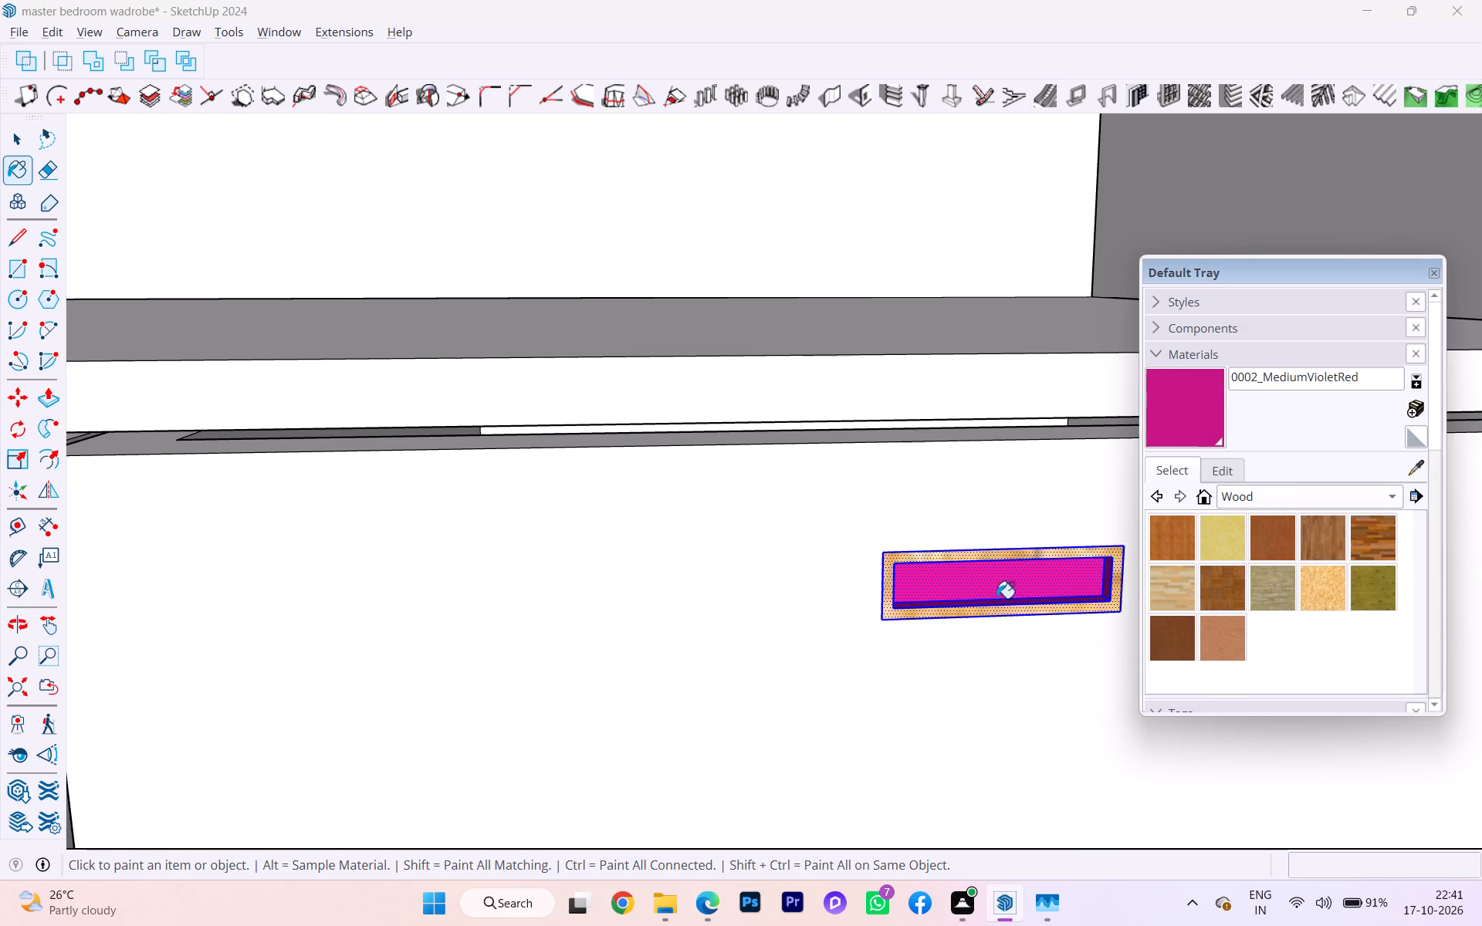
scroll(1004, 588, "down", 8)
scroll(1153, 564, "up", 2)
scroll(1168, 569, "down", 3)
scroll(1304, 609, "up", 2)
scroll(1311, 611, "down", 1)
scroll(954, 583, "down", 4)
scroll(954, 583, "up", 1)
scroll(955, 583, "down", 15)
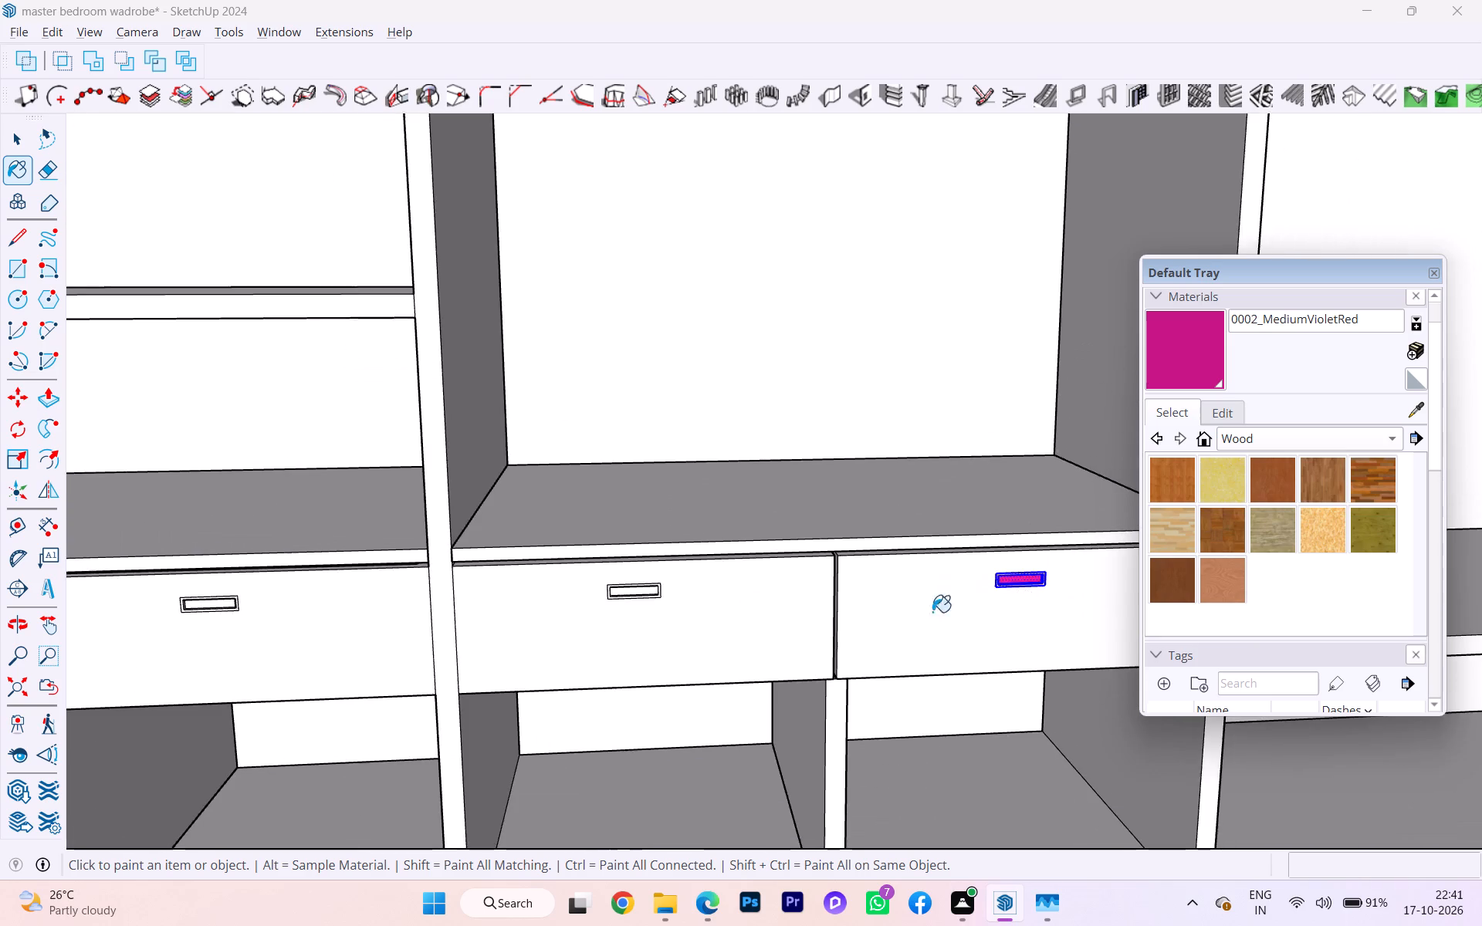
scroll(691, 617, "up", 3)
scroll(690, 617, "down", 2)
scroll(690, 617, "up", 4)
scroll(561, 603, "down", 2)
scroll(561, 601, "up", 7)
scroll(588, 585, "down", 2)
scroll(591, 585, "up", 9)
scroll(678, 600, "down", 2)
scroll(678, 600, "up", 19)
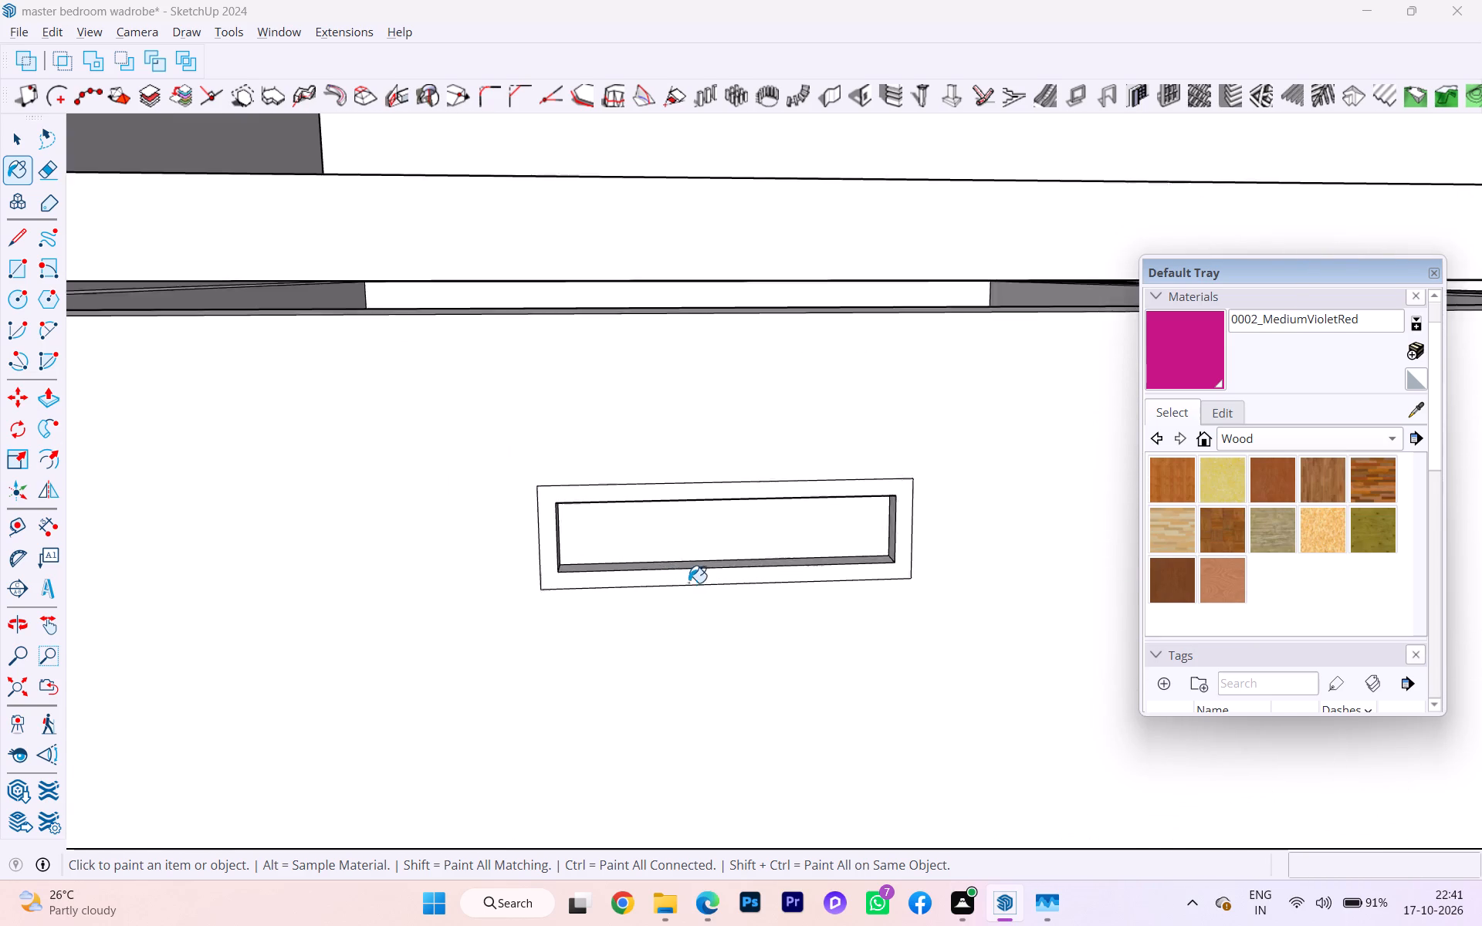
scroll(689, 583, "up", 3)
left_click(729, 498)
Paint the four inner side faces of the same handle recess with 0002_MediumVioletRed.
scroll(671, 518, "up", 2)
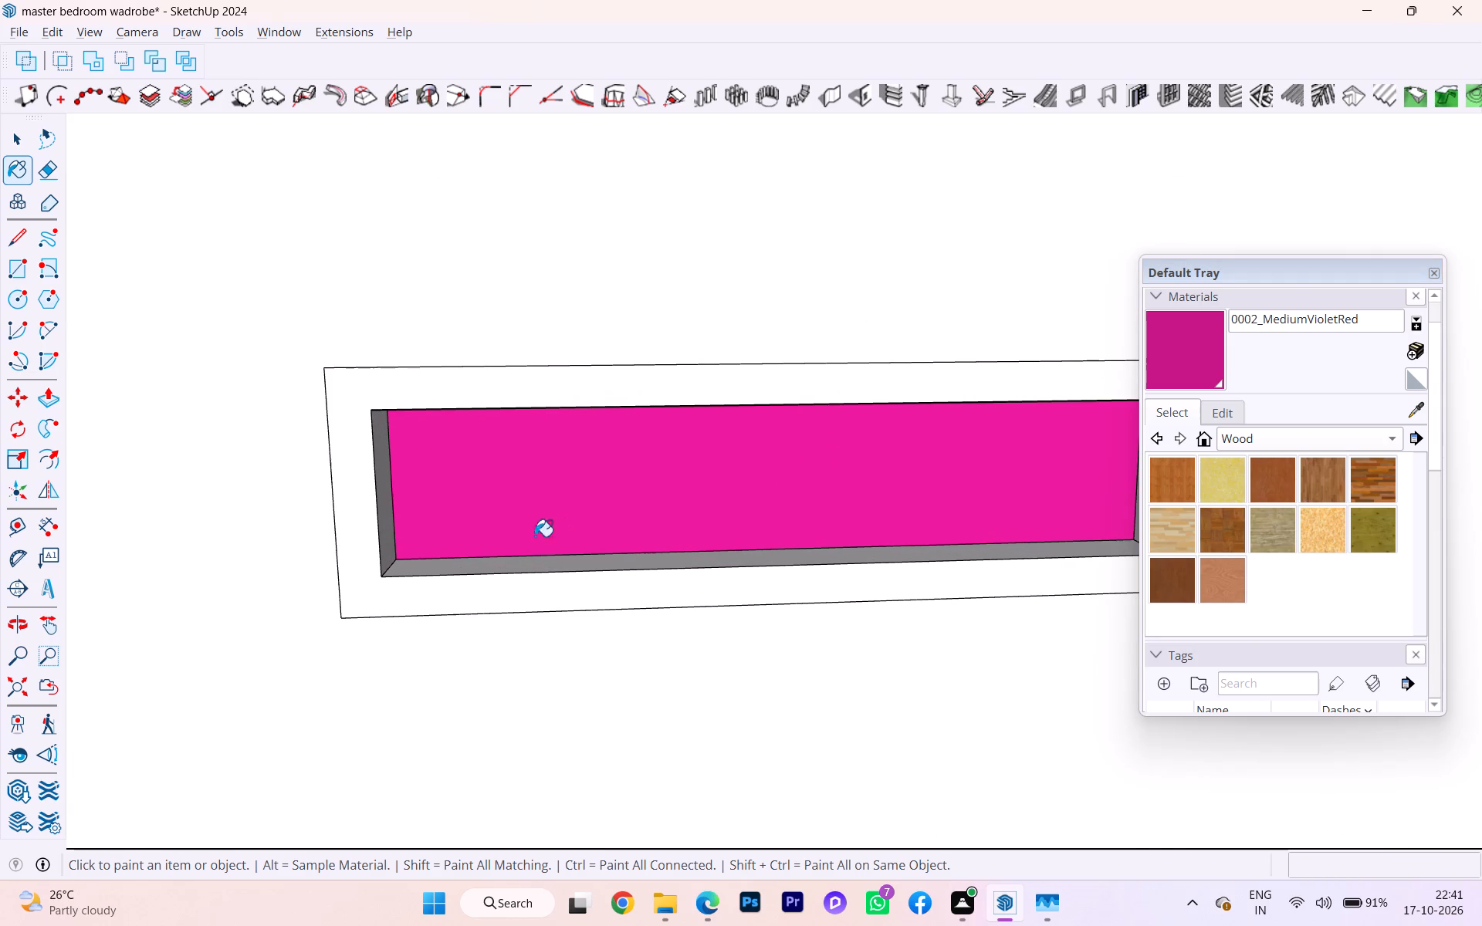
left_click(492, 562)
left_click(384, 505)
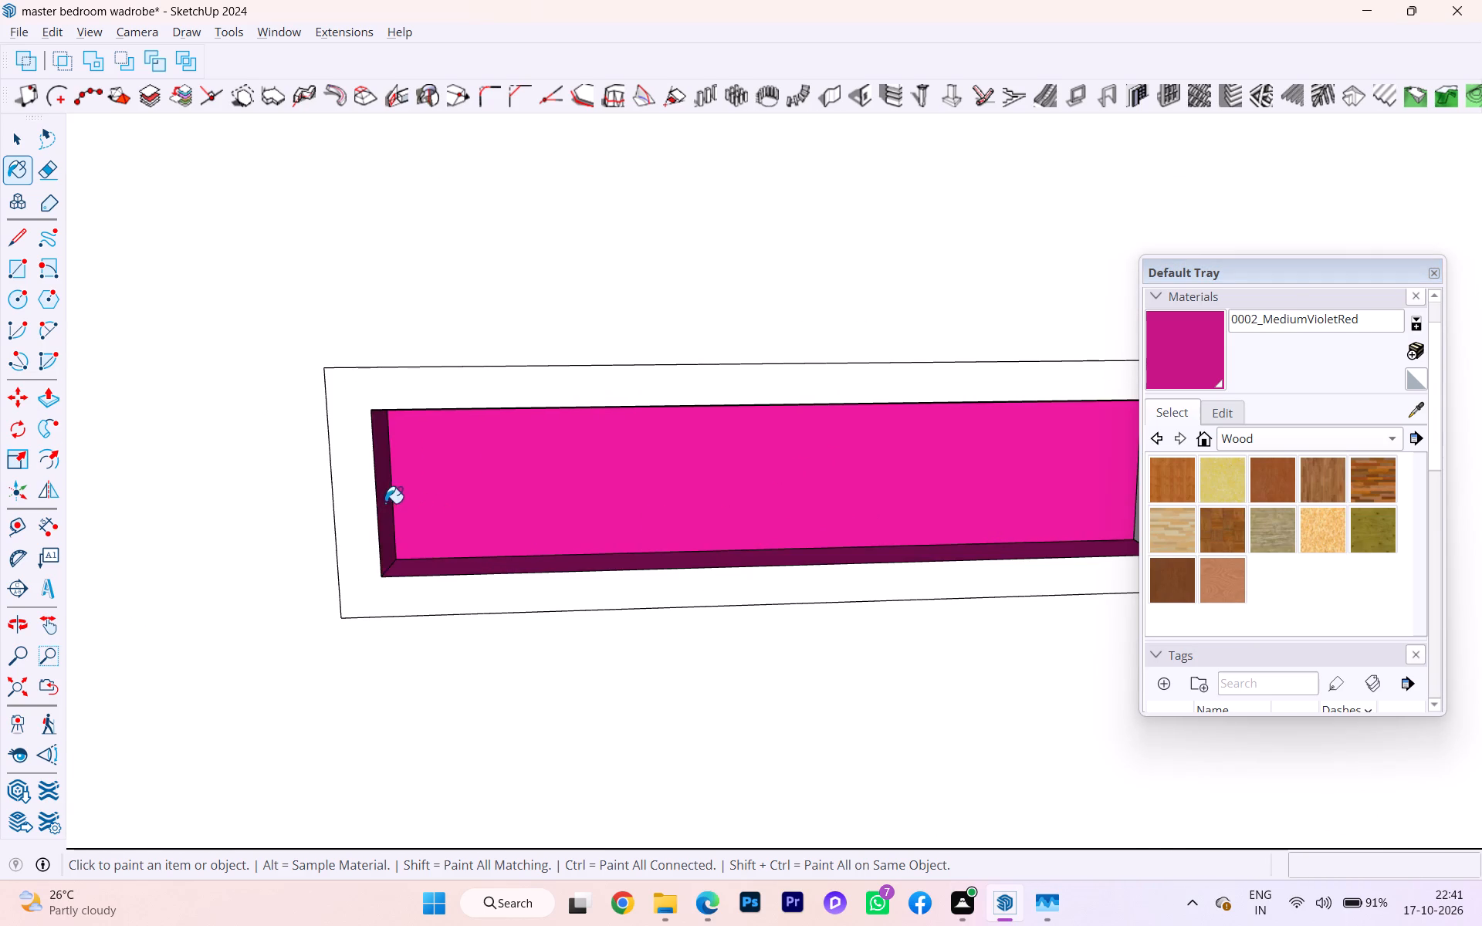
scroll(407, 501, "up", 1)
scroll(409, 501, "down", 1)
middle_click_drag(477, 485, 827, 231)
left_click(682, 373)
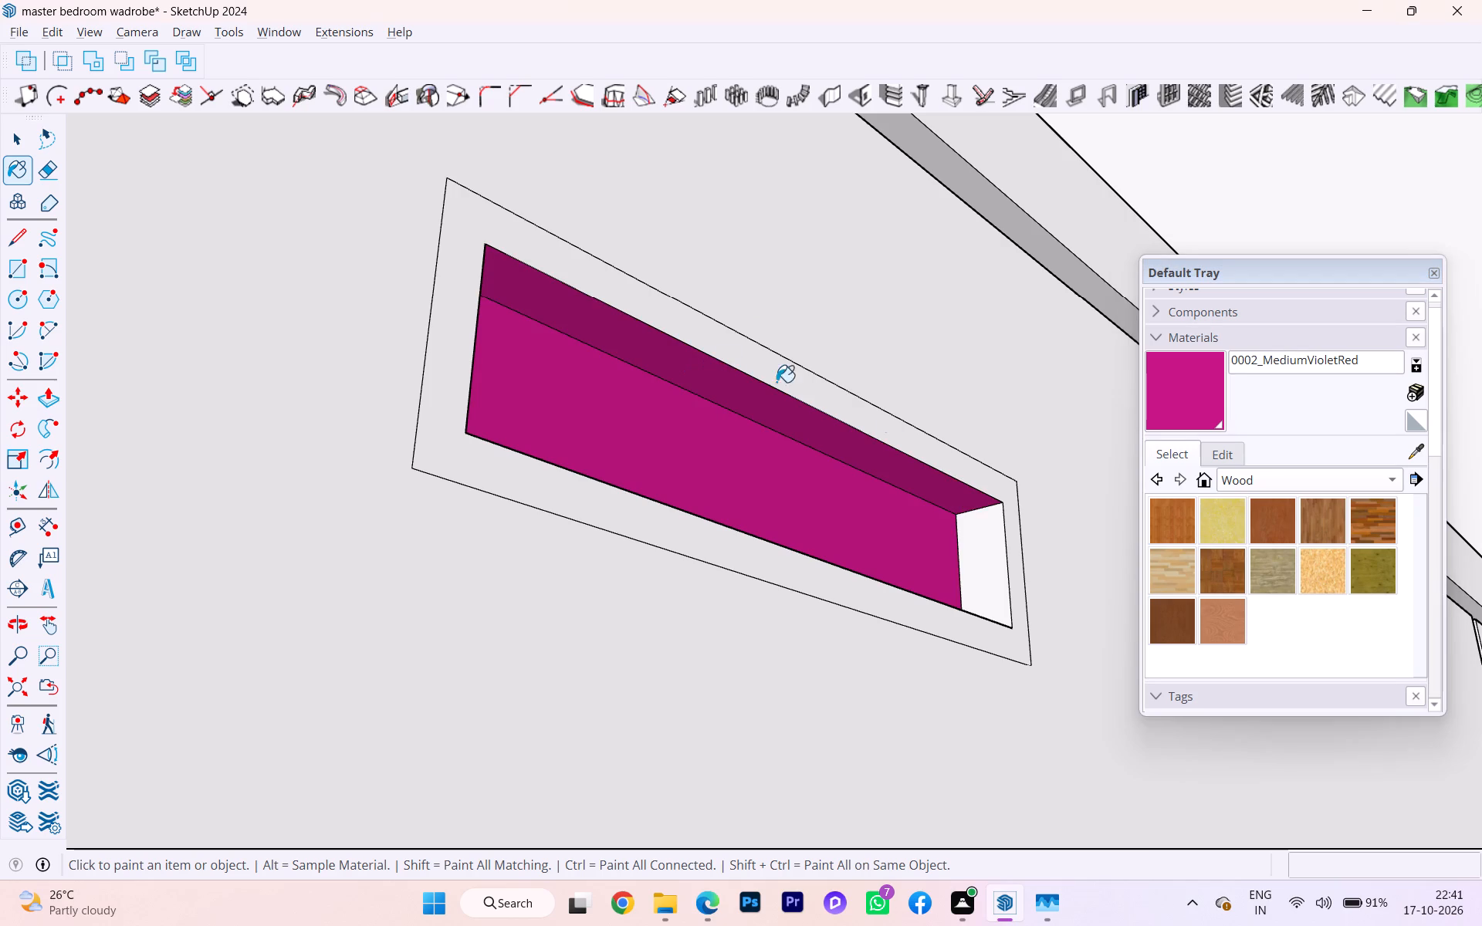
left_click(973, 547)
scroll(984, 543, "down", 1)
middle_click_drag(983, 544, 658, 681)
key("space")
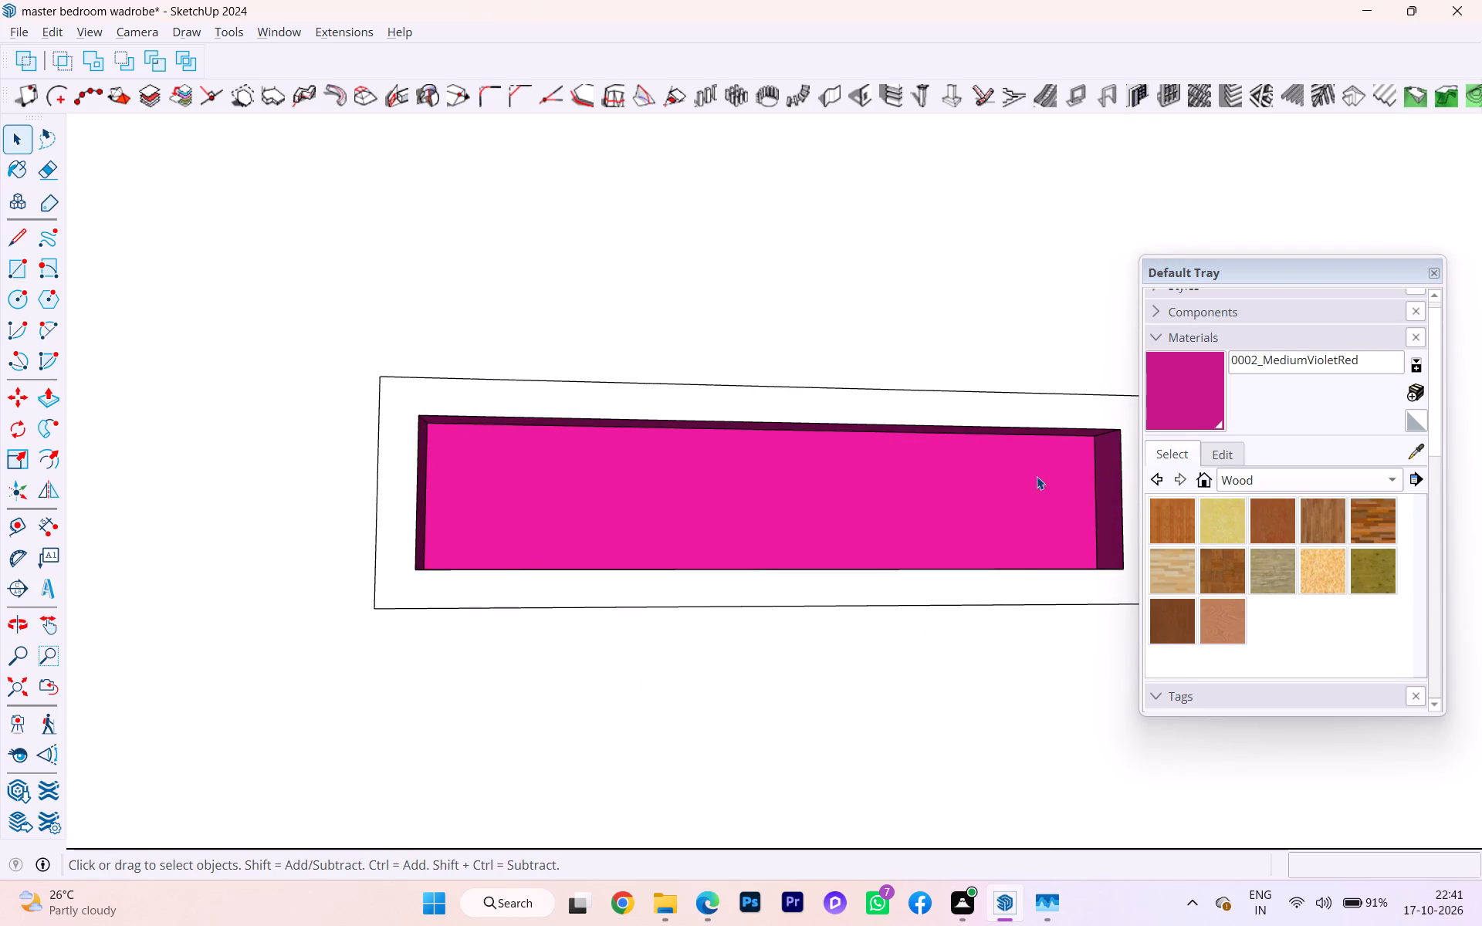
Sample Wood OSB from the finished handle's frame and paint the frame of the neighbouring pink-recessed handle with it.
left_click(1417, 448)
scroll(587, 545, "down", 5)
scroll(535, 559, "up", 1)
scroll(535, 559, "down", 4)
scroll(499, 580, "up", 2)
scroll(499, 580, "down", 8)
scroll(461, 598, "up", 1)
scroll(451, 601, "down", 1)
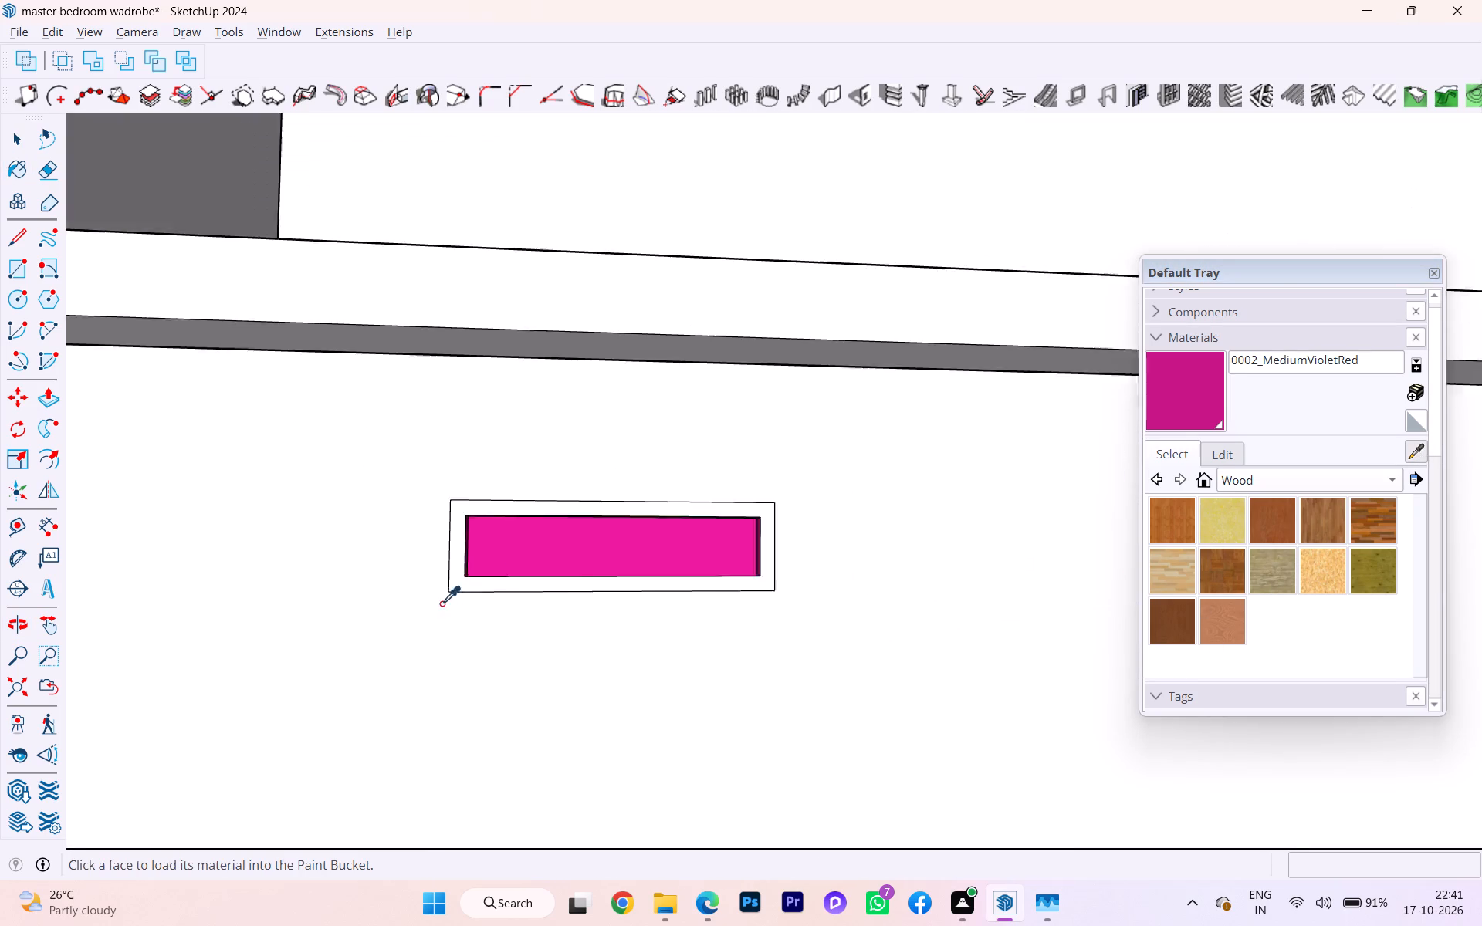
scroll(442, 603, "down", 4)
scroll(363, 607, "up", 1)
scroll(343, 613, "down", 3)
scroll(343, 613, "up", 2)
scroll(343, 613, "down", 6)
scroll(391, 639, "up", 2)
scroll(394, 639, "down", 5)
scroll(393, 653, "up", 1)
scroll(393, 653, "down", 3)
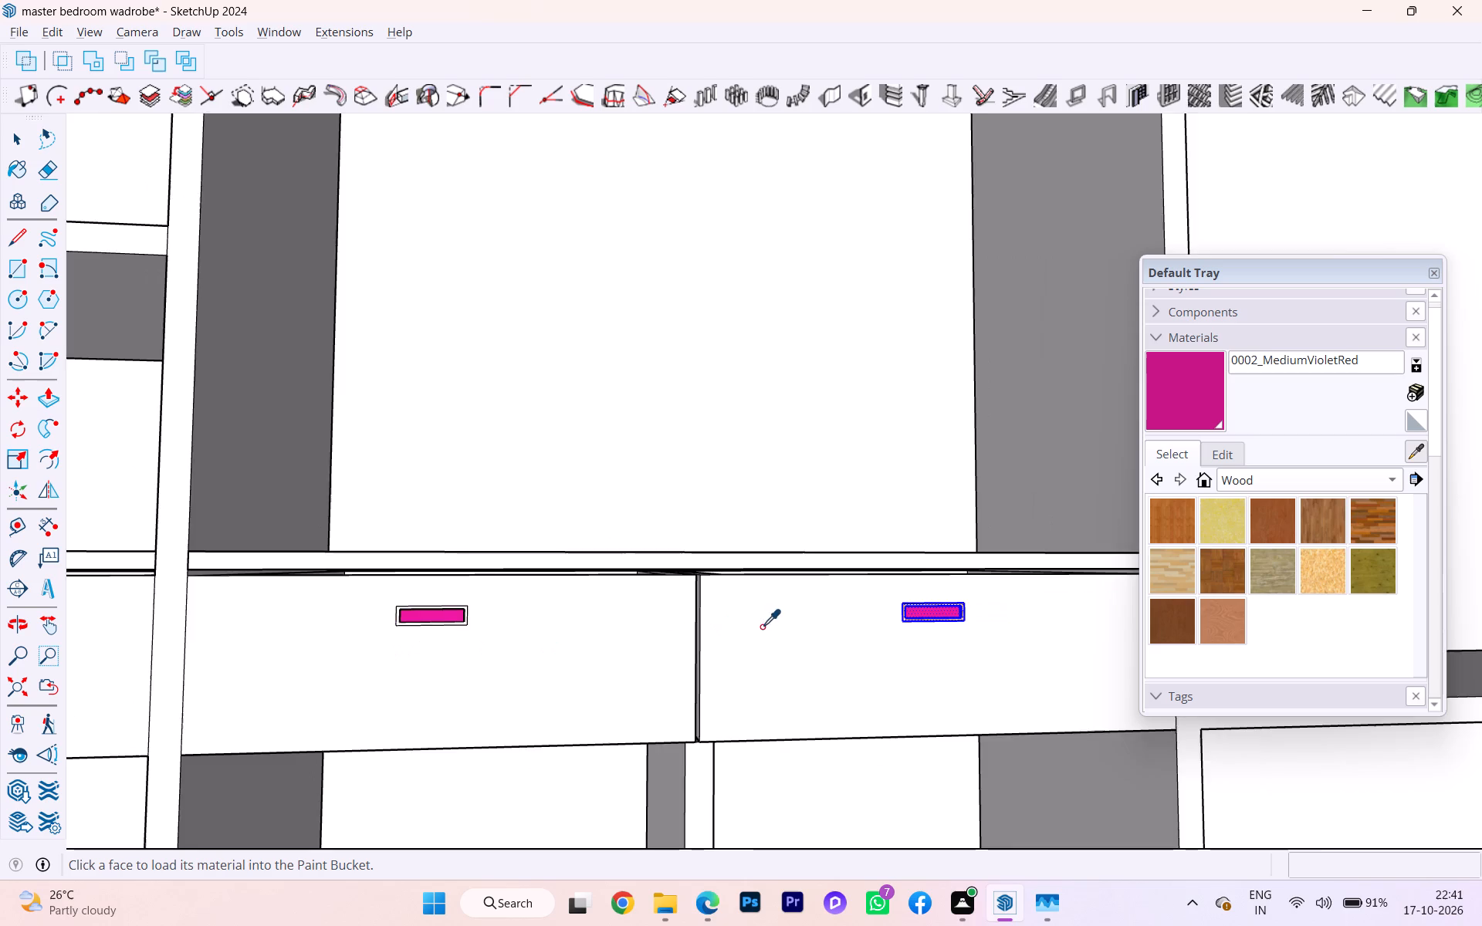
scroll(763, 626, "up", 12)
scroll(990, 622, "down", 1)
scroll(990, 622, "up", 2)
scroll(990, 622, "down", 4)
scroll(990, 622, "up", 2)
left_click(973, 622)
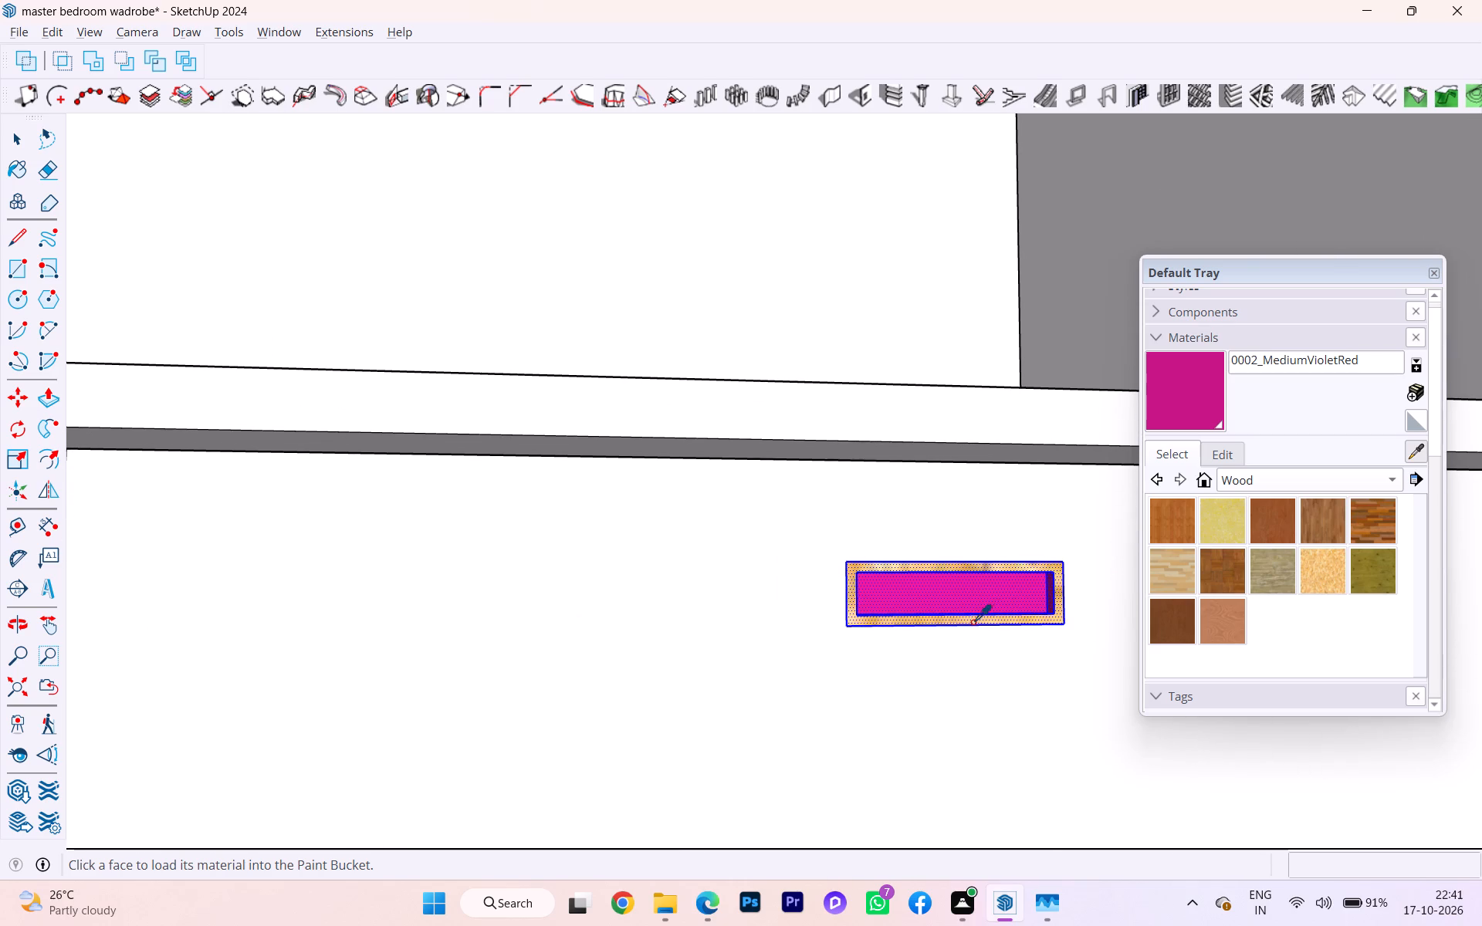
scroll(1085, 566, "down", 3)
scroll(1103, 569, "up", 2)
scroll(1254, 556, "down", 4)
scroll(1386, 558, "up", 1)
scroll(1420, 547, "down", 1)
scroll(1420, 547, "up", 1)
scroll(1419, 547, "down", 1)
scroll(1283, 573, "down", 4)
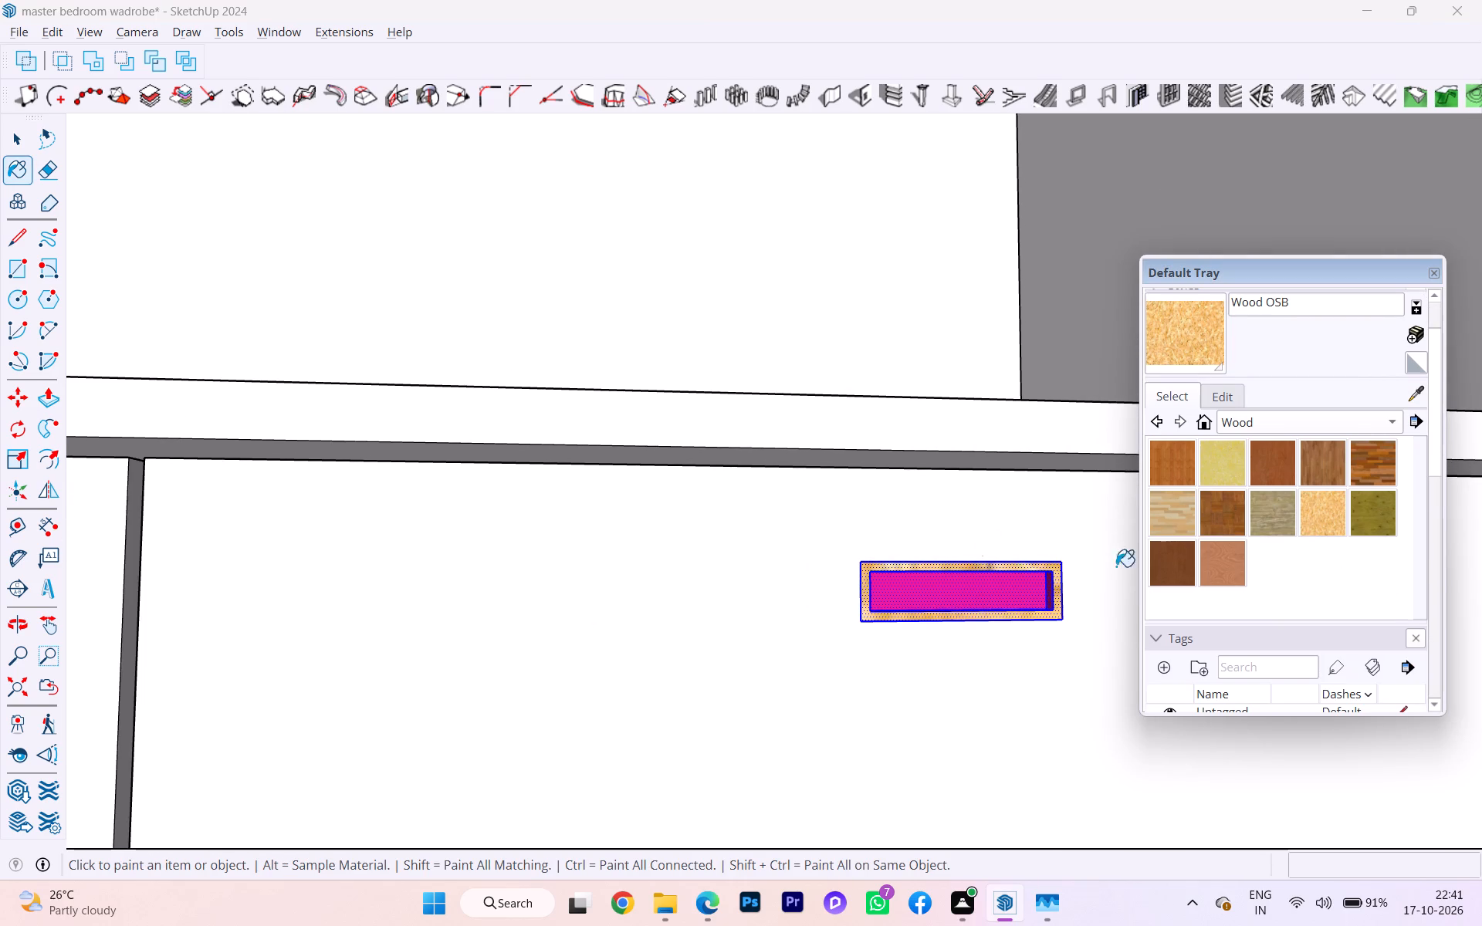
scroll(723, 563, "down", 10)
scroll(1295, 566, "up", 1)
scroll(1295, 566, "down", 3)
scroll(725, 610, "down", 7)
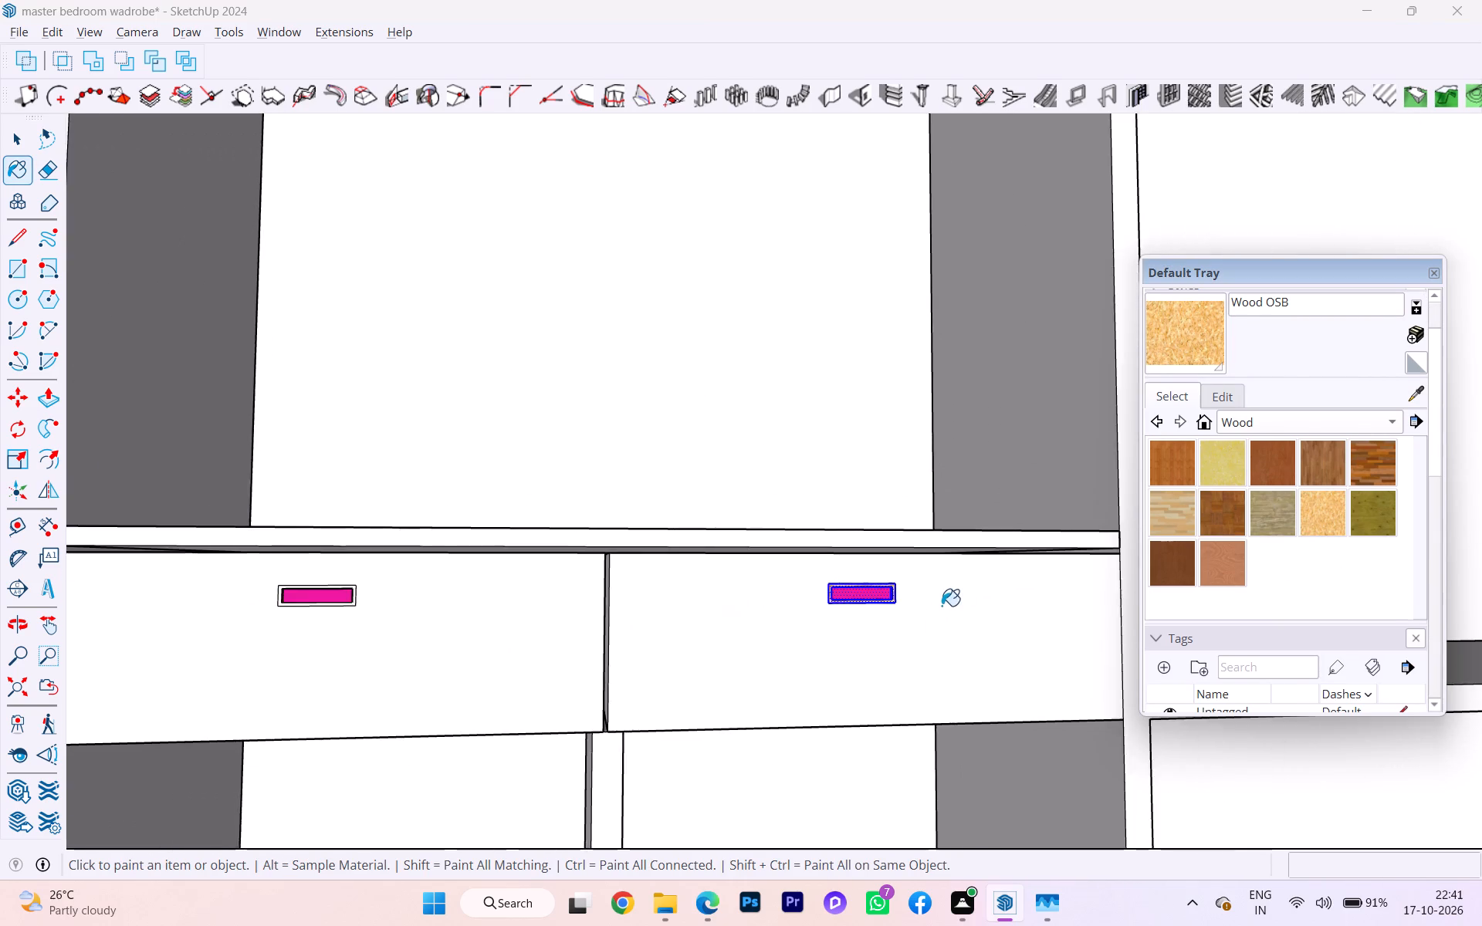
scroll(969, 593, "down", 2)
scroll(971, 593, "up", 2)
scroll(971, 593, "down", 1)
scroll(434, 608, "up", 5)
scroll(433, 613, "down", 1)
scroll(433, 613, "up", 13)
scroll(462, 598, "down", 2)
scroll(462, 598, "up", 1)
left_click(462, 598)
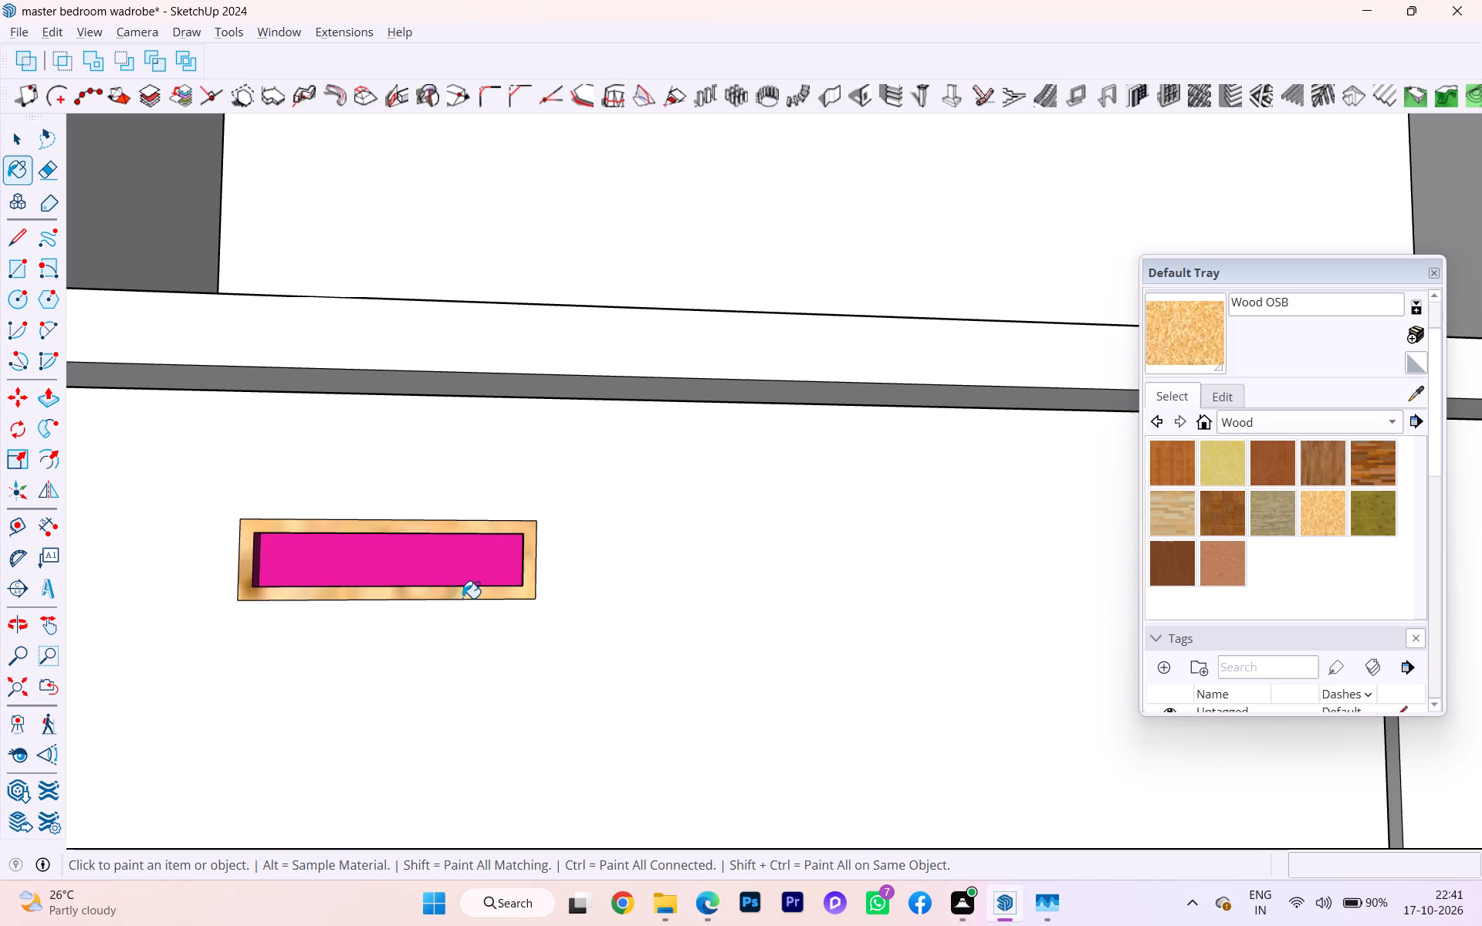
Sample 0002_MediumVioletRed from a finished handle and paint the recess back face of the unpainted handle across the vertical divider.
scroll(631, 590, "down", 3)
scroll(804, 553, "down", 2)
scroll(829, 553, "up", 2)
scroll(835, 553, "down", 1)
scroll(952, 552, "down", 6)
scroll(1023, 564, "down", 2)
scroll(1026, 568, "up", 1)
scroll(1065, 570, "down", 1)
scroll(1065, 570, "up", 1)
scroll(1065, 570, "down", 2)
scroll(1065, 570, "up", 1)
scroll(1065, 570, "down", 2)
scroll(1101, 573, "up", 2)
scroll(1101, 573, "down", 3)
scroll(1101, 573, "up", 3)
scroll(1102, 573, "down", 4)
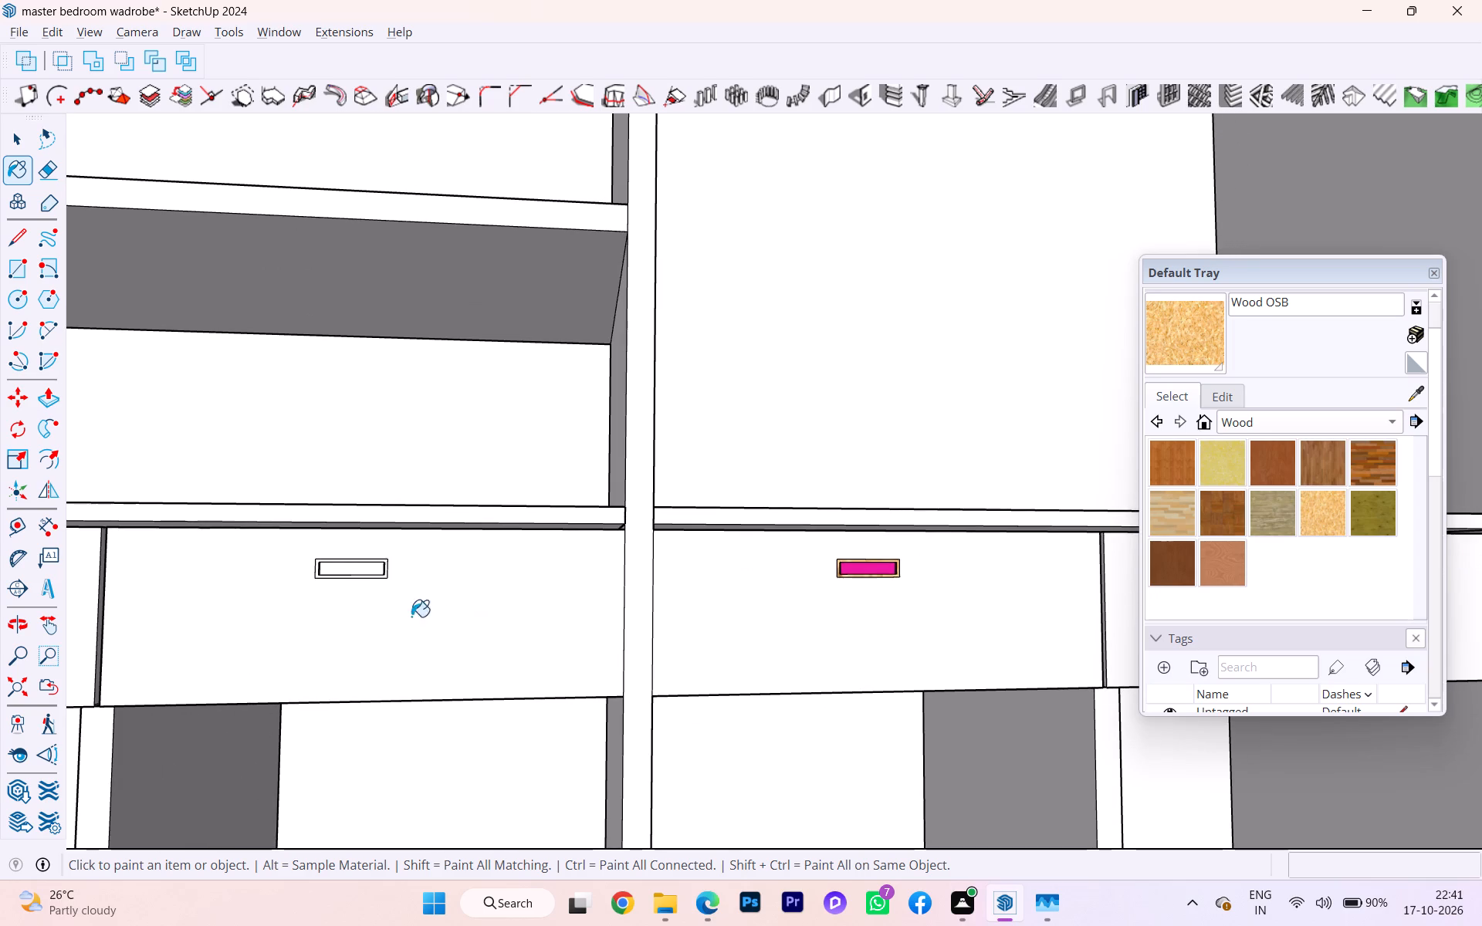
scroll(316, 568, "up", 6)
scroll(381, 569, "up", 6)
scroll(377, 569, "down", 1)
scroll(377, 569, "up", 7)
scroll(366, 575, "down", 1)
scroll(366, 575, "up", 1)
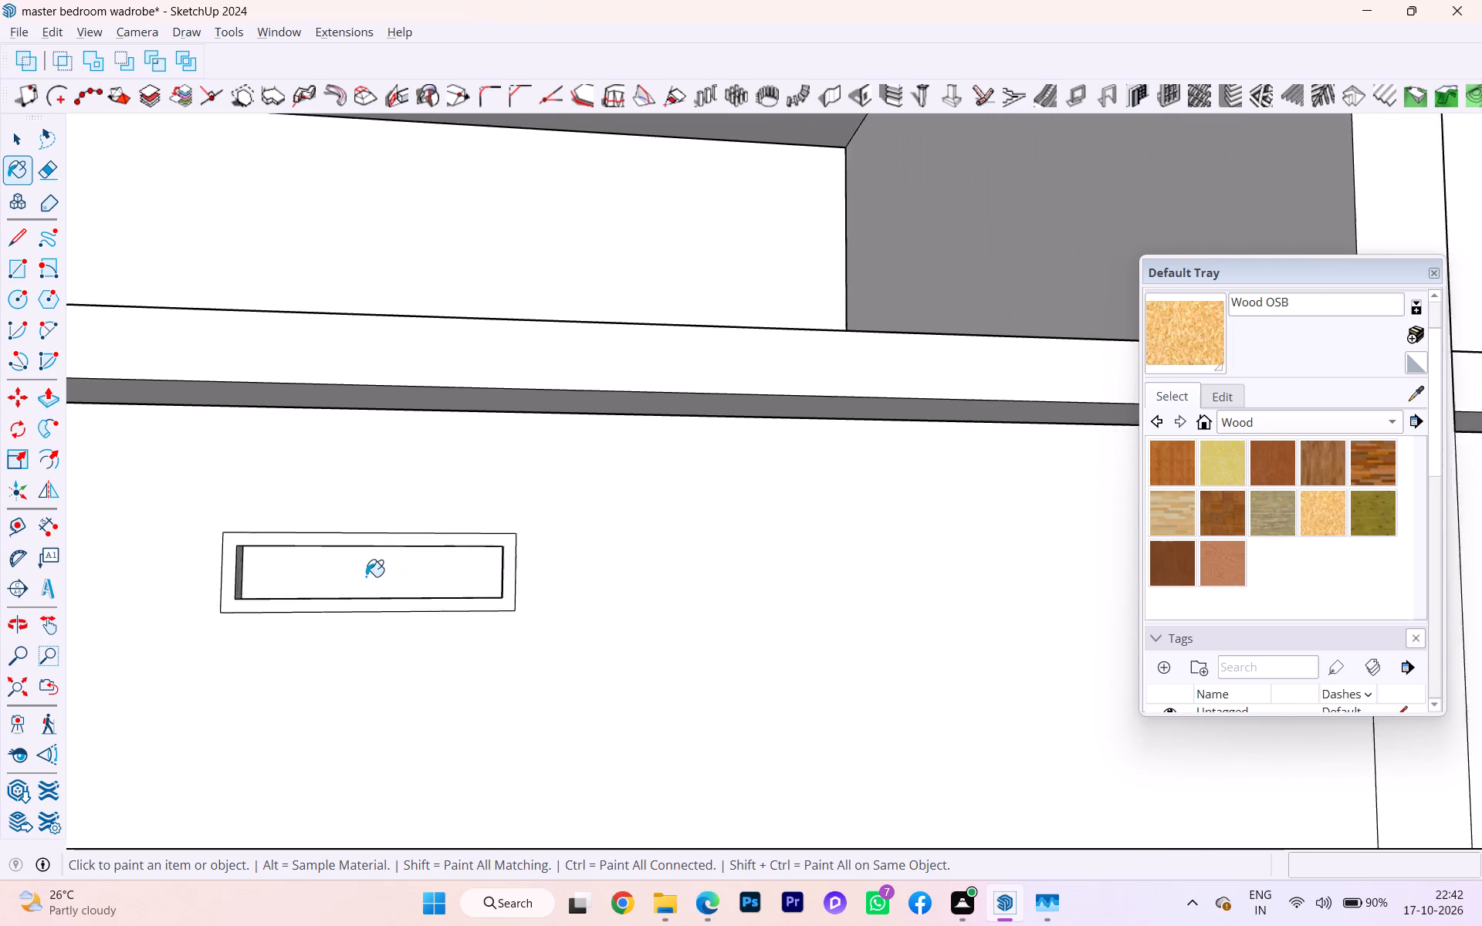
scroll(366, 576, "up", 2)
scroll(1205, 465, "up", 1)
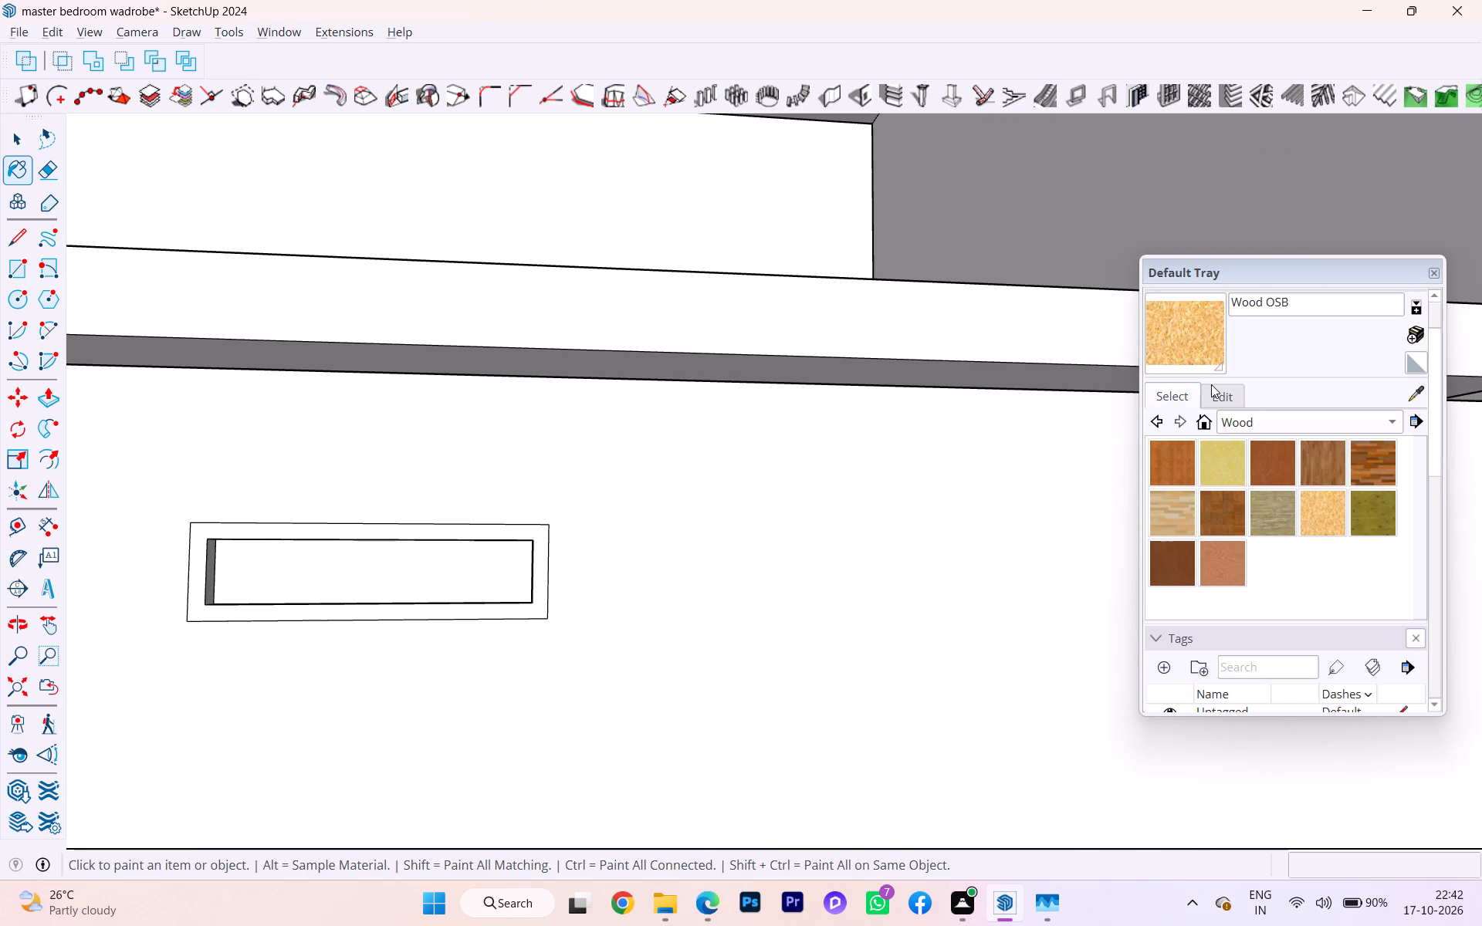
left_click(1419, 394)
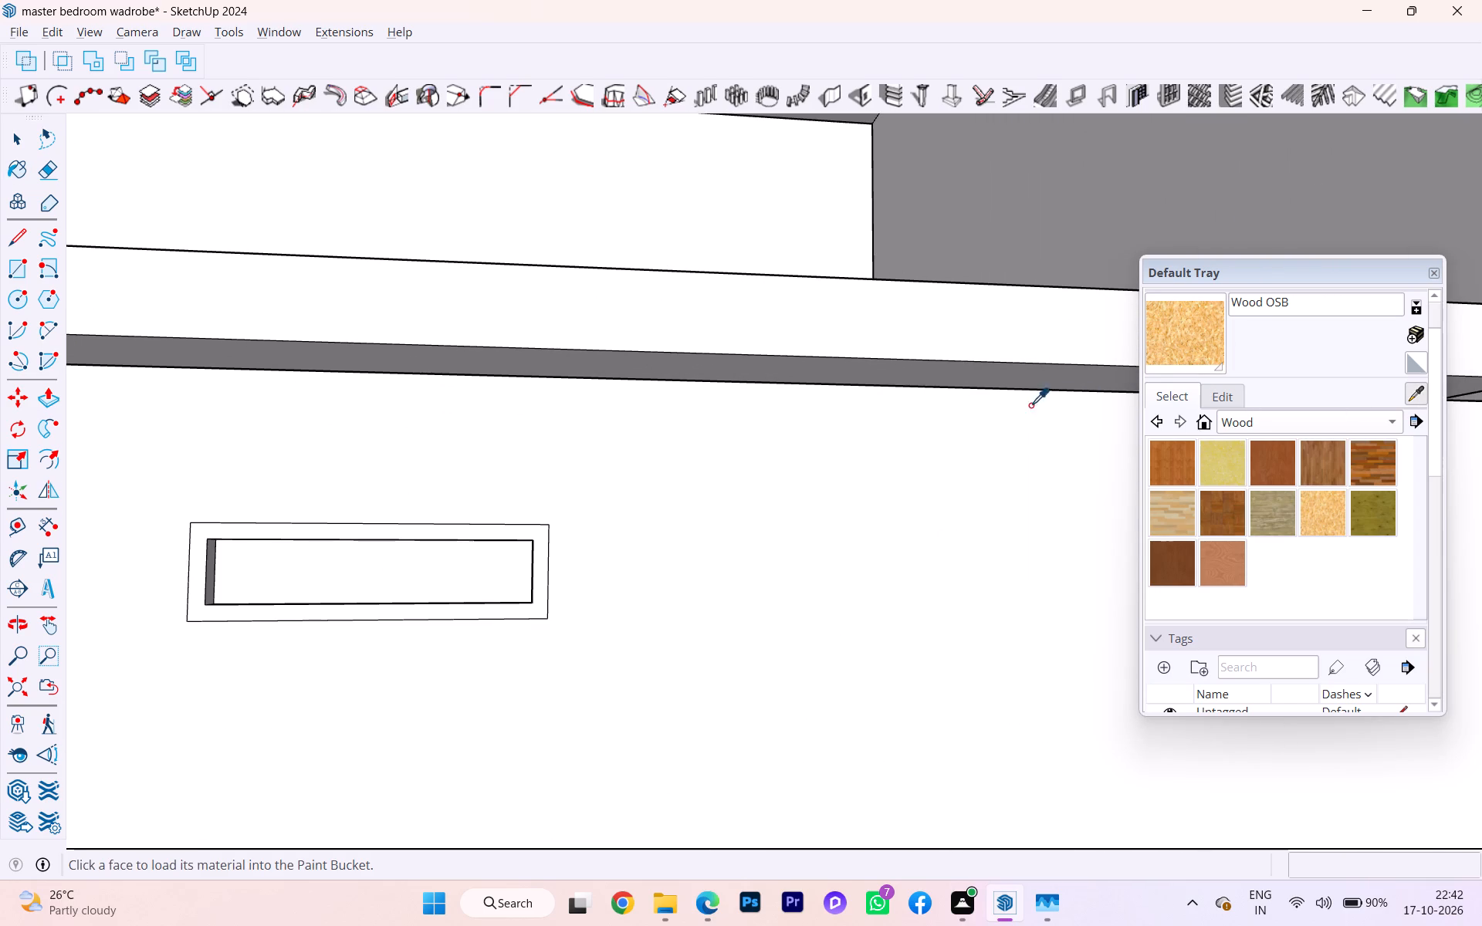
scroll(655, 493, "down", 2)
scroll(608, 501, "up", 1)
scroll(598, 503, "down", 1)
scroll(480, 522, "down", 8)
scroll(384, 552, "down", 5)
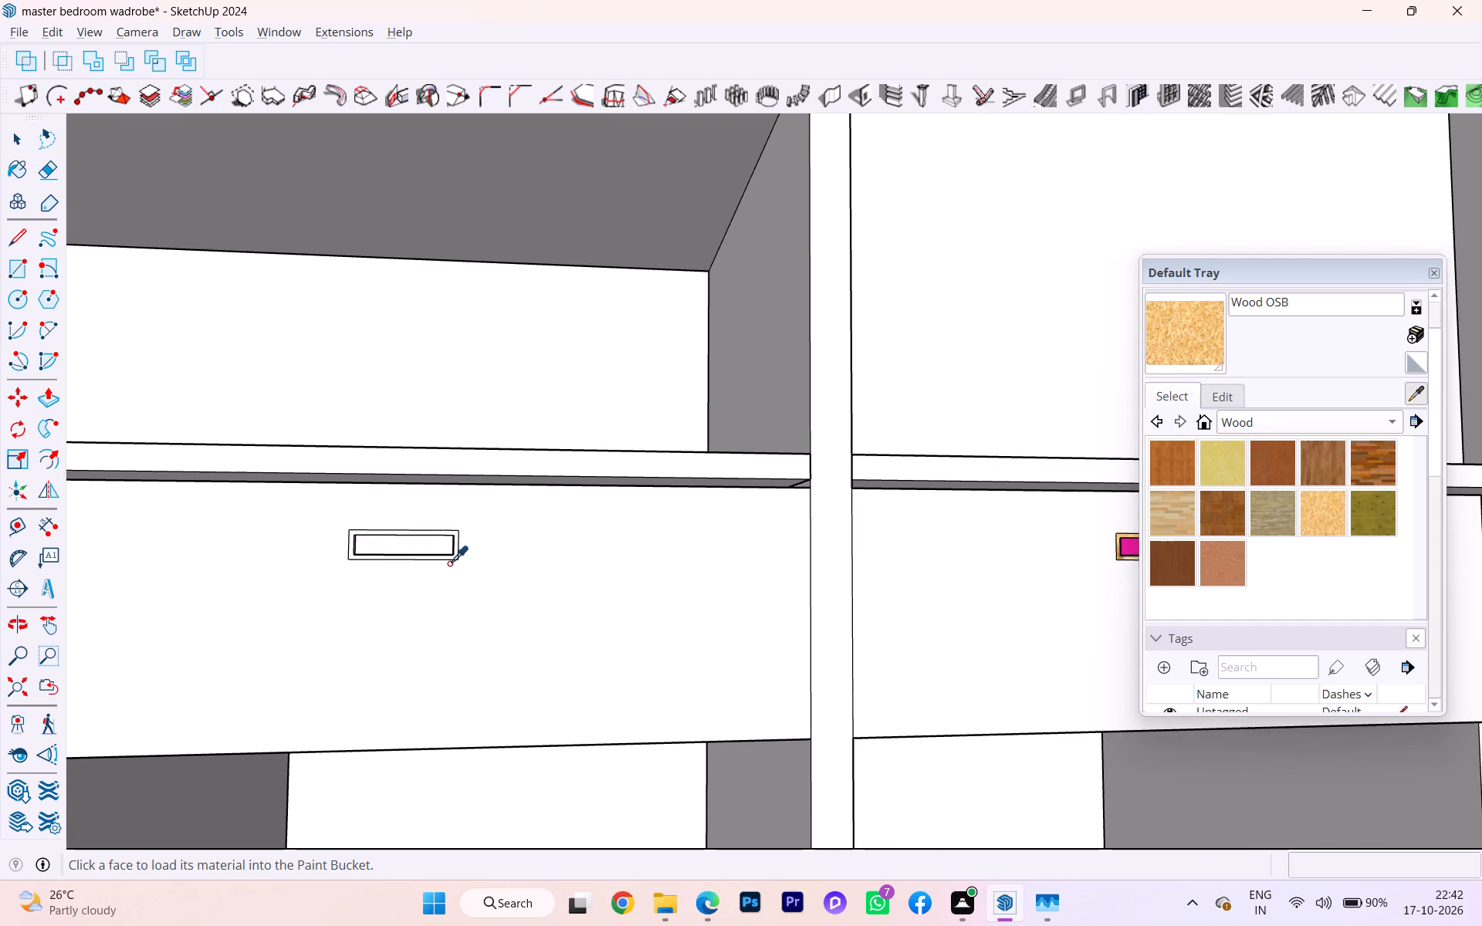
scroll(373, 563, "down", 3)
scroll(745, 581, "up", 7)
scroll(990, 530, "down", 1)
scroll(990, 530, "up", 6)
scroll(1018, 539, "down", 7)
scroll(1020, 539, "up", 2)
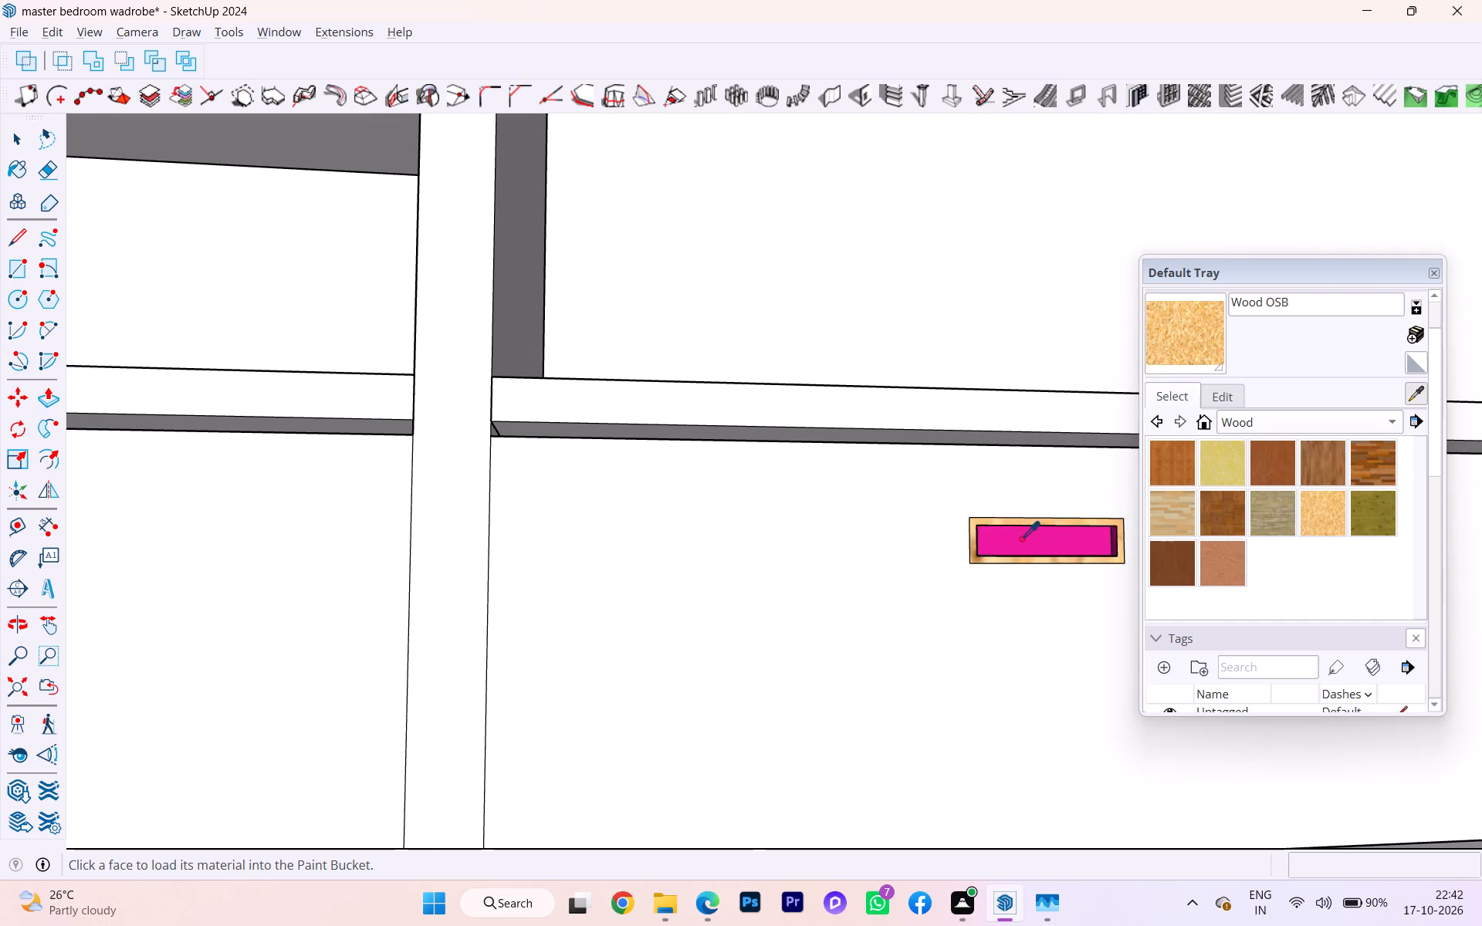
left_click(1021, 539)
scroll(1122, 514, "down", 8)
scroll(1040, 531, "down", 2)
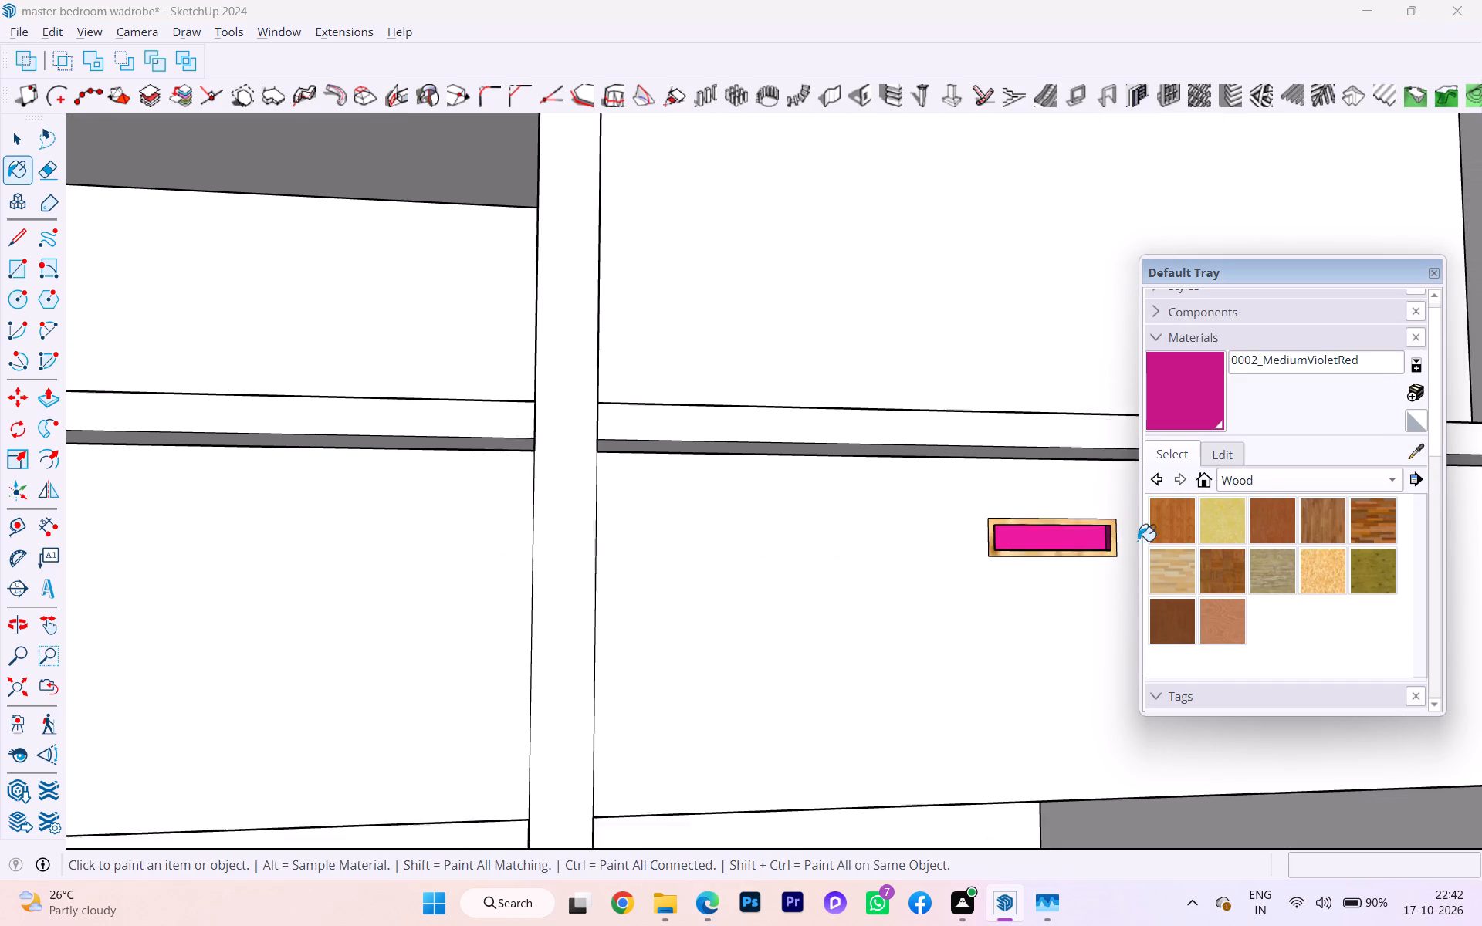
scroll(1138, 541, "down", 2)
scroll(1172, 541, "up", 1)
scroll(1190, 541, "down", 4)
scroll(1246, 539, "up", 1)
scroll(1245, 539, "down", 1)
scroll(1245, 539, "up", 2)
scroll(1474, 528, "down", 7)
scroll(1440, 512, "up", 1)
scroll(1440, 512, "down", 1)
scroll(550, 542, "up", 3)
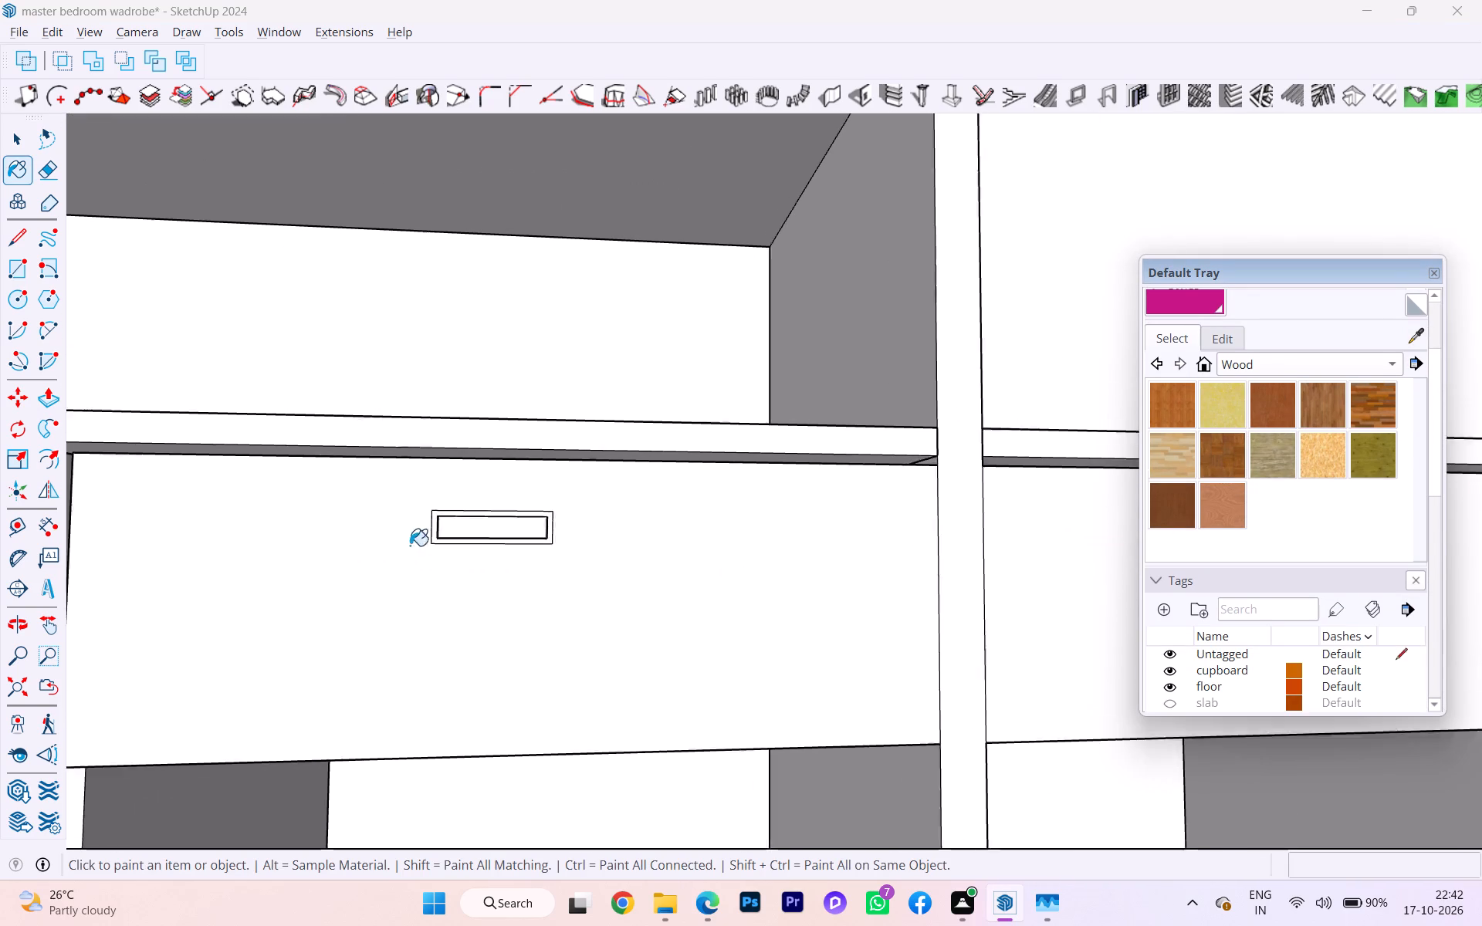
scroll(410, 546, "up", 19)
scroll(520, 542, "down", 2)
scroll(520, 542, "up", 1)
scroll(520, 542, "down", 2)
scroll(520, 542, "up", 2)
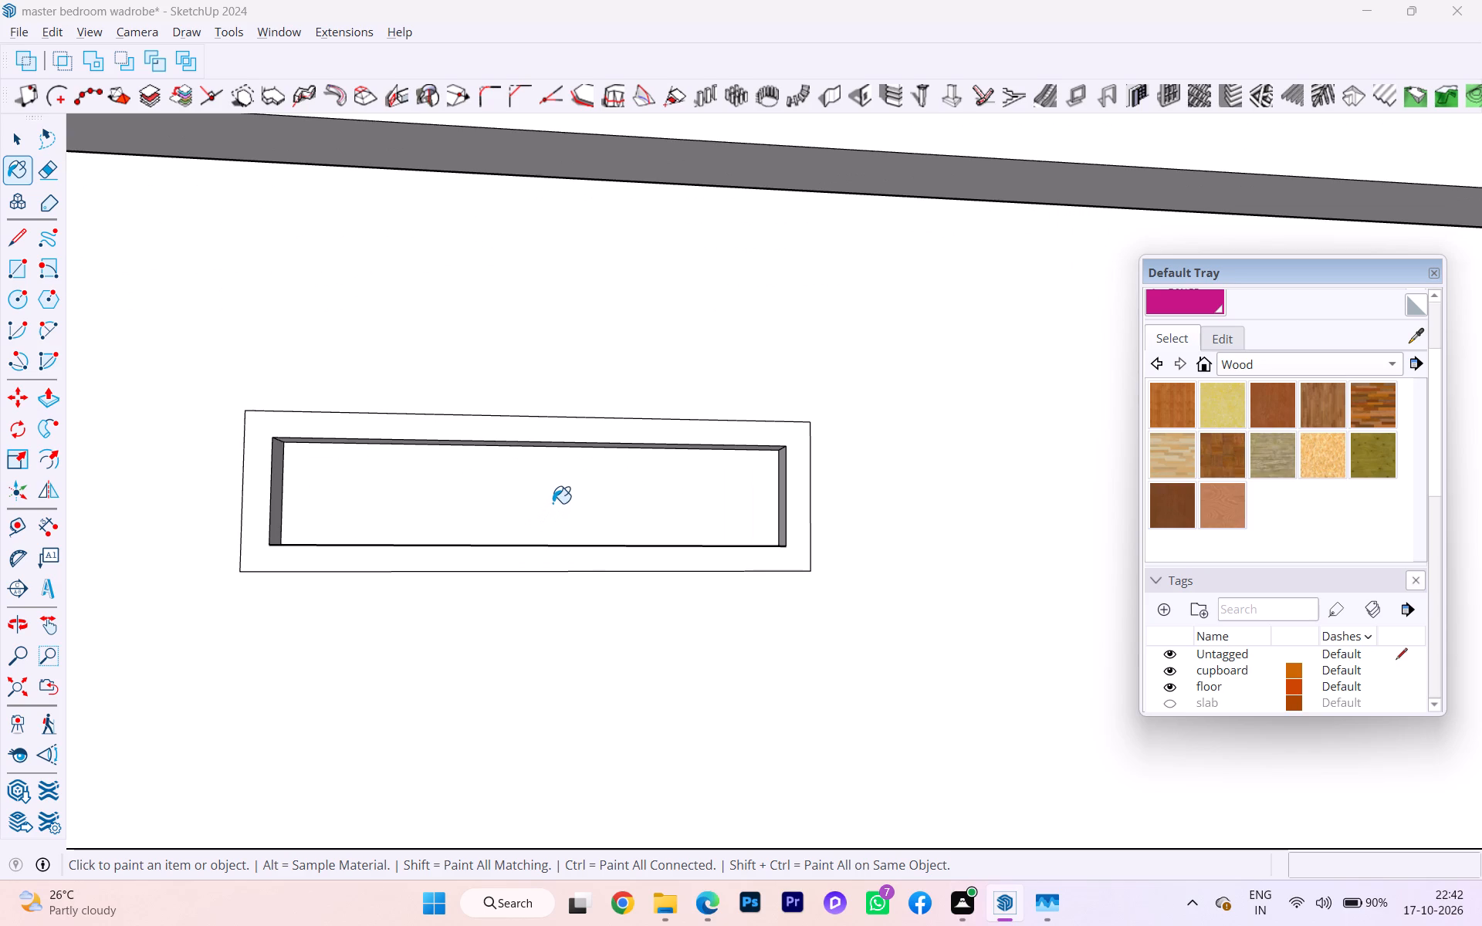
scroll(553, 503, "up", 5)
left_click(553, 503)
Paint the four inner side faces of that handle recess with 0002_MediumVioletRed.
scroll(569, 506, "up", 4)
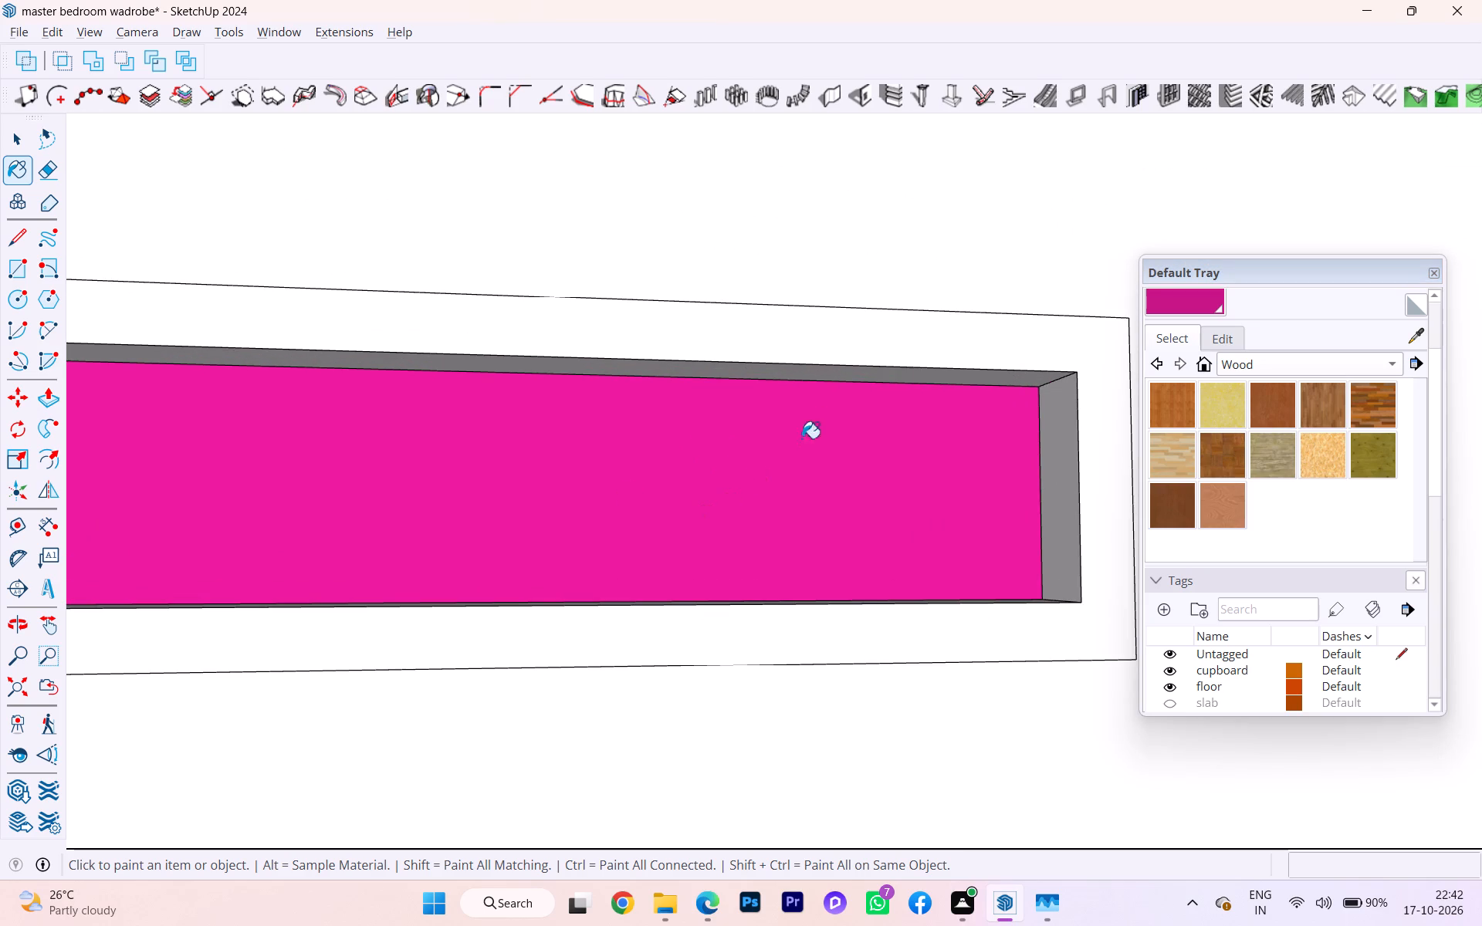
left_click(841, 378)
left_click(1064, 431)
scroll(988, 486, "down", 1)
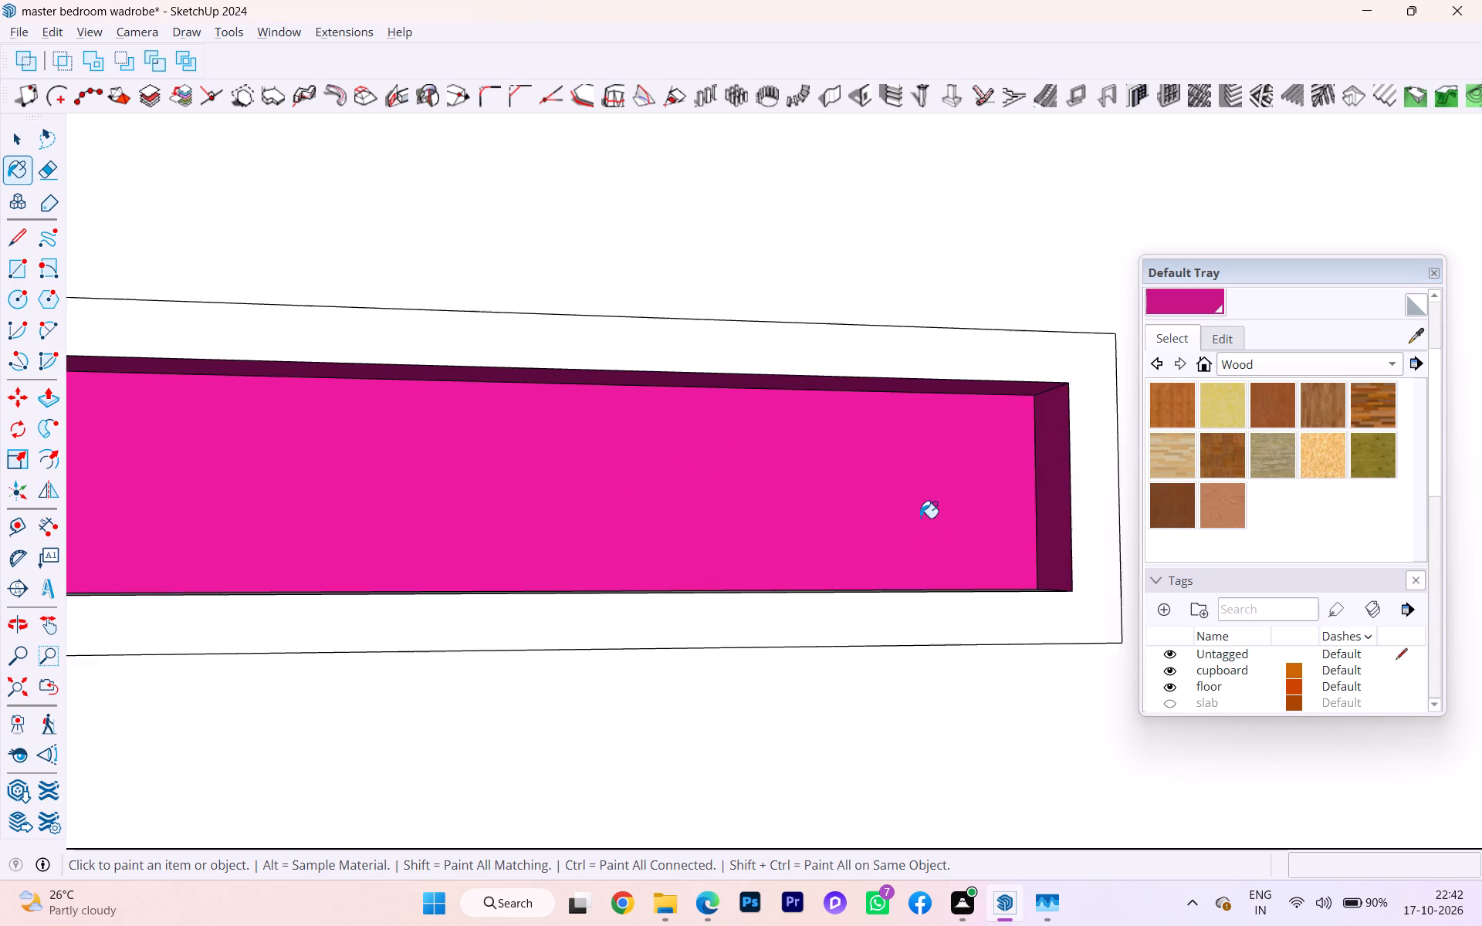
scroll(920, 518, "down", 1)
middle_click_drag(905, 523, 746, 696)
left_click(713, 590)
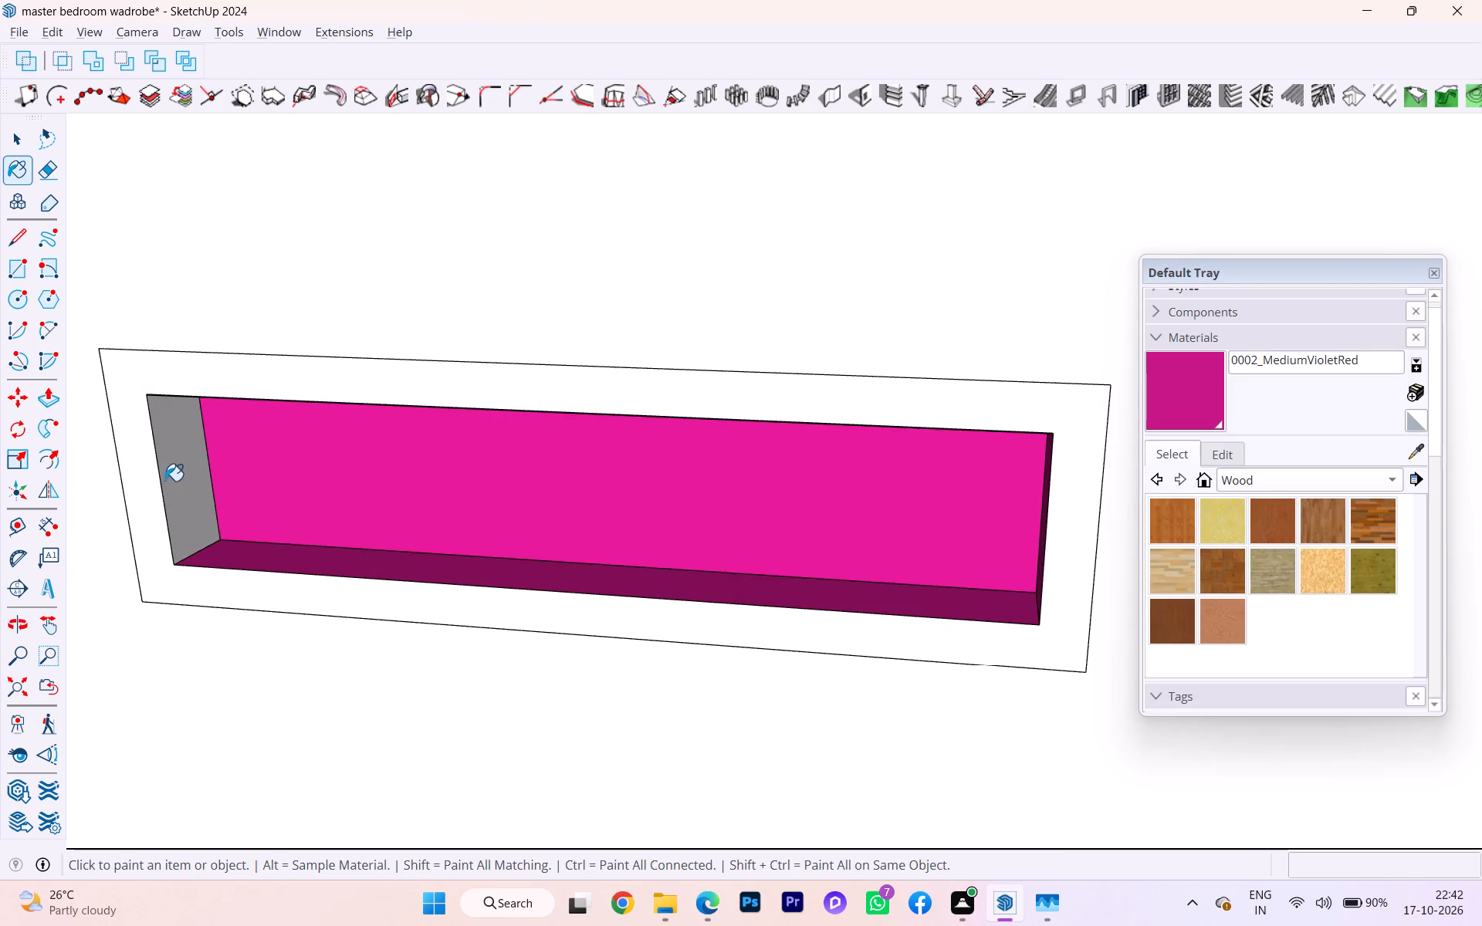
left_click(166, 481)
Paint the frame face around this pink recess with Wood OSB from the Wood collection.
scroll(689, 408, "down", 3)
scroll(793, 413, "down", 2)
scroll(810, 417, "up", 1)
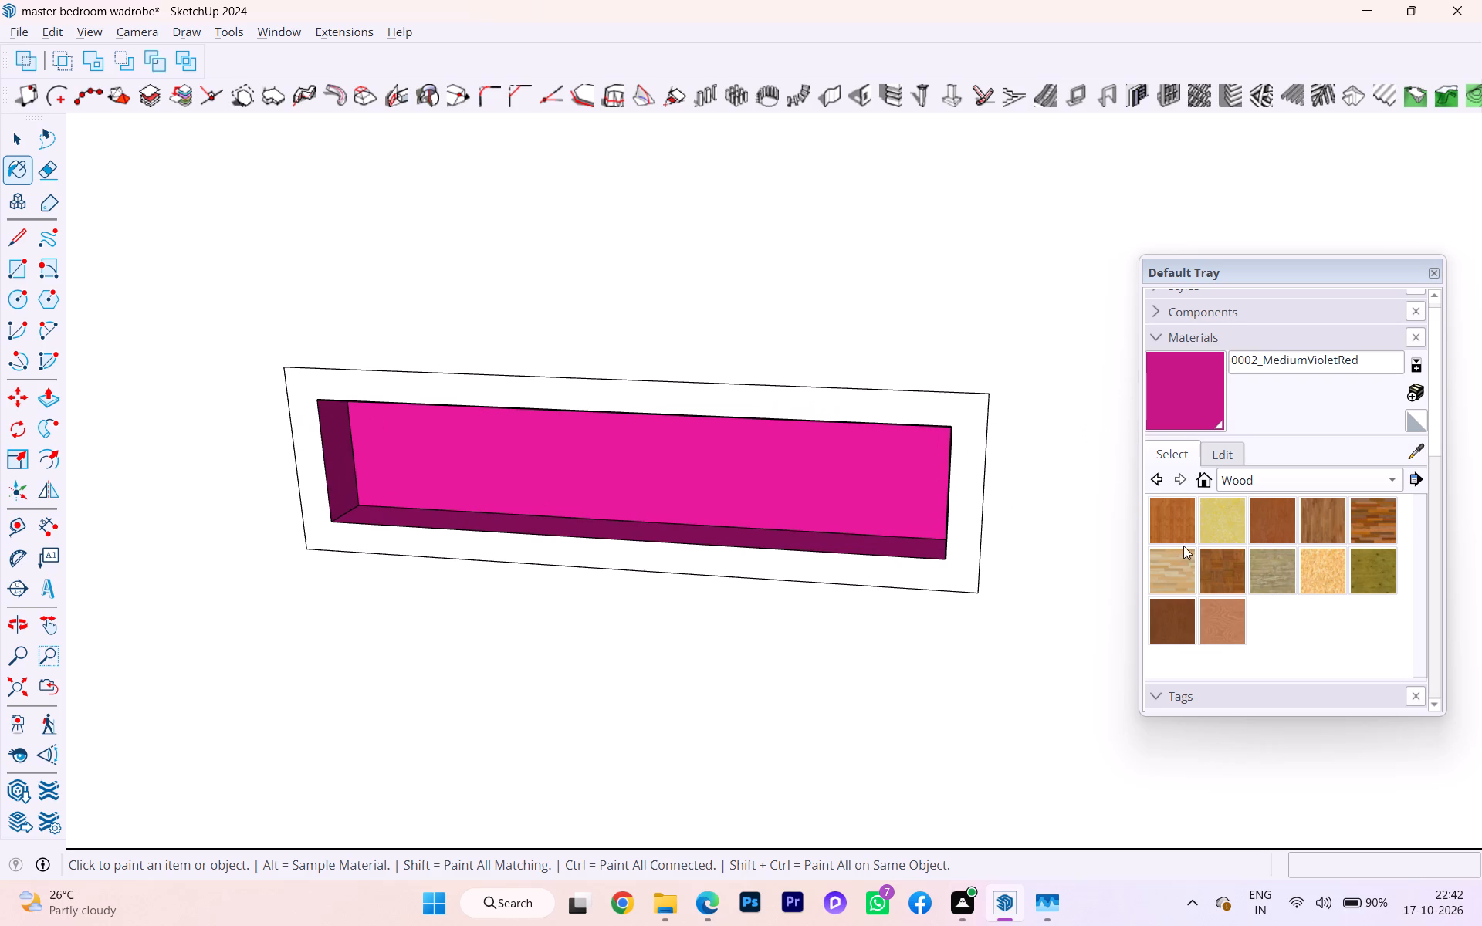
left_click(1315, 565)
left_click(912, 417)
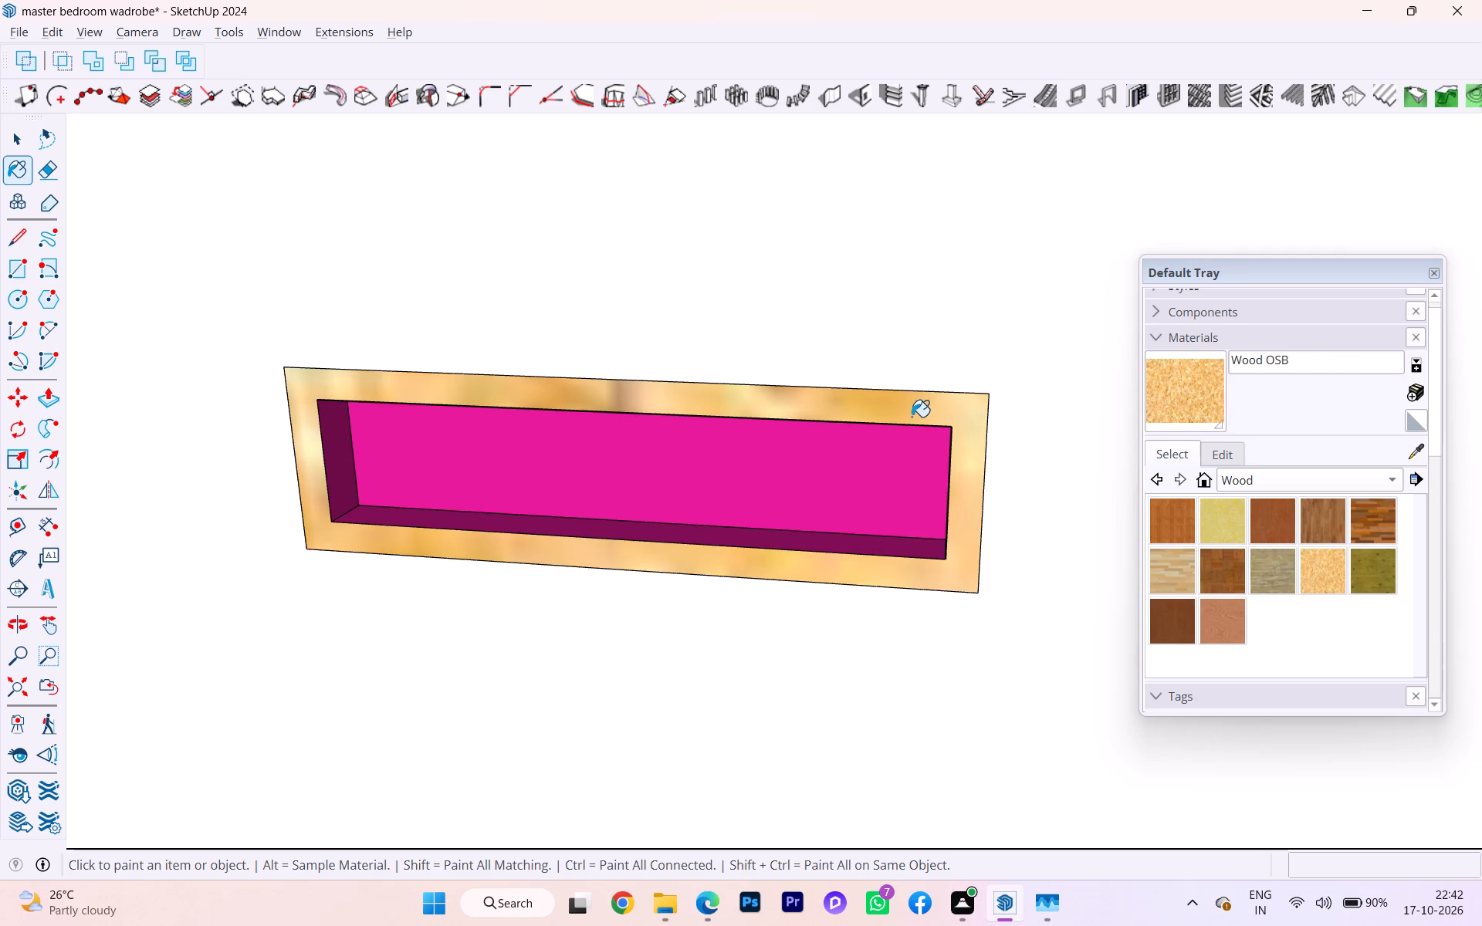
Paint the frame of the last unpainted drawer handle, in the drawer beside the finished one, with Wood OSB.
scroll(999, 420, "down", 3)
scroll(1002, 419, "up", 1)
scroll(1002, 419, "down", 7)
scroll(1149, 444, "down", 1)
scroll(1149, 444, "up", 2)
scroll(1149, 444, "down", 1)
scroll(1149, 444, "up", 1)
scroll(1149, 444, "down", 1)
scroll(1027, 407, "down", 7)
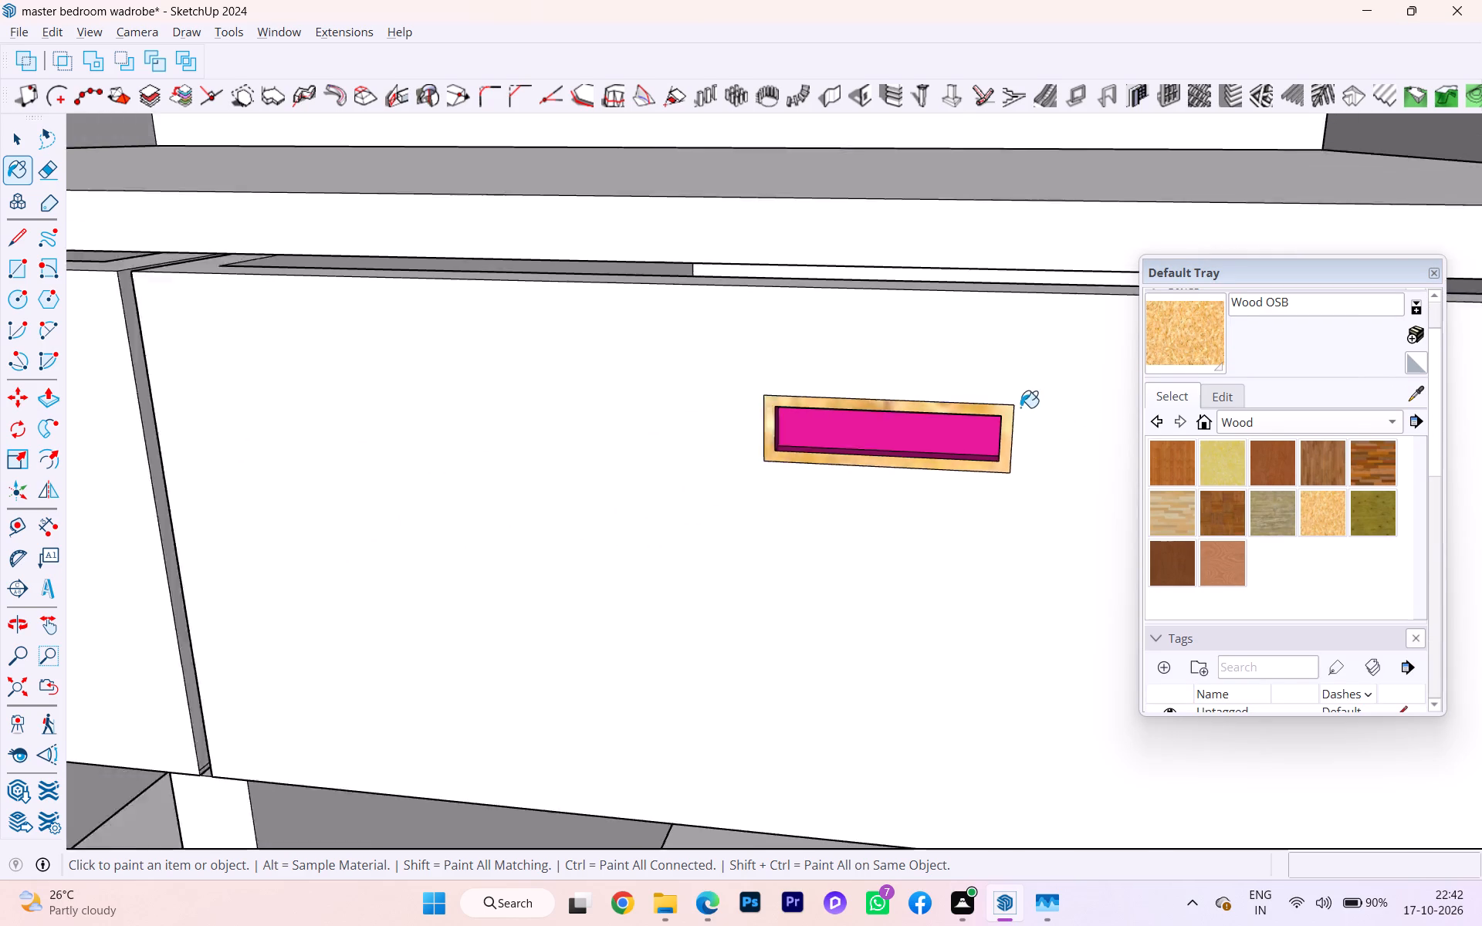
scroll(1068, 407, "down", 1)
scroll(1068, 408, "up", 1)
scroll(1071, 411, "down", 6)
scroll(1037, 394, "up", 2)
scroll(1037, 394, "down", 1)
scroll(790, 412, "down", 2)
scroll(848, 380, "down", 2)
middle_click_drag(857, 379, 857, 374)
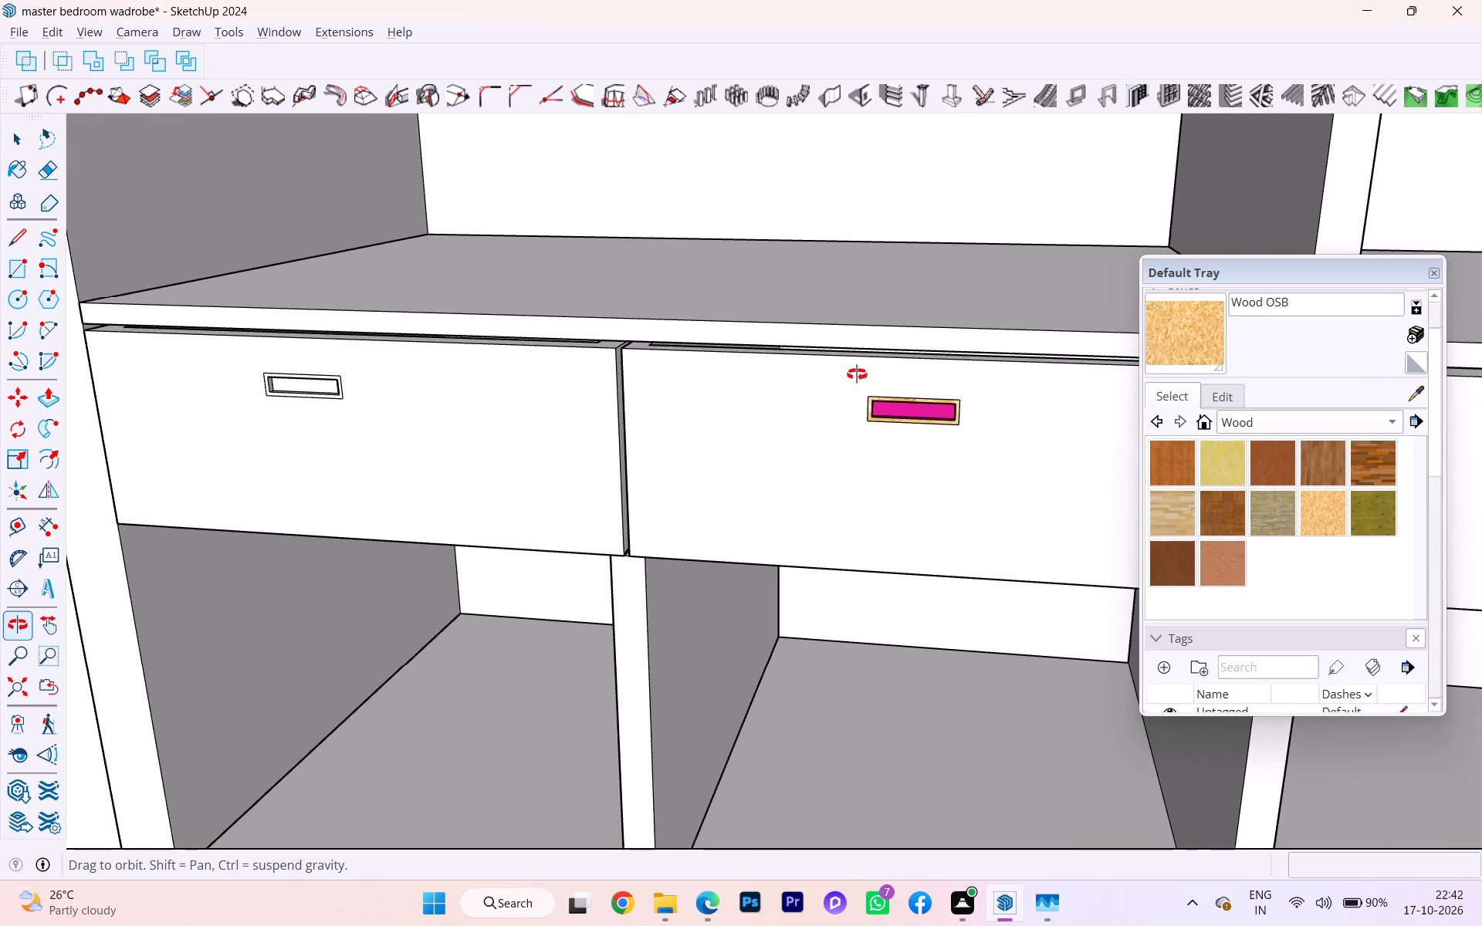
middle_click_drag(857, 374, 930, 357)
scroll(262, 386, "up", 7)
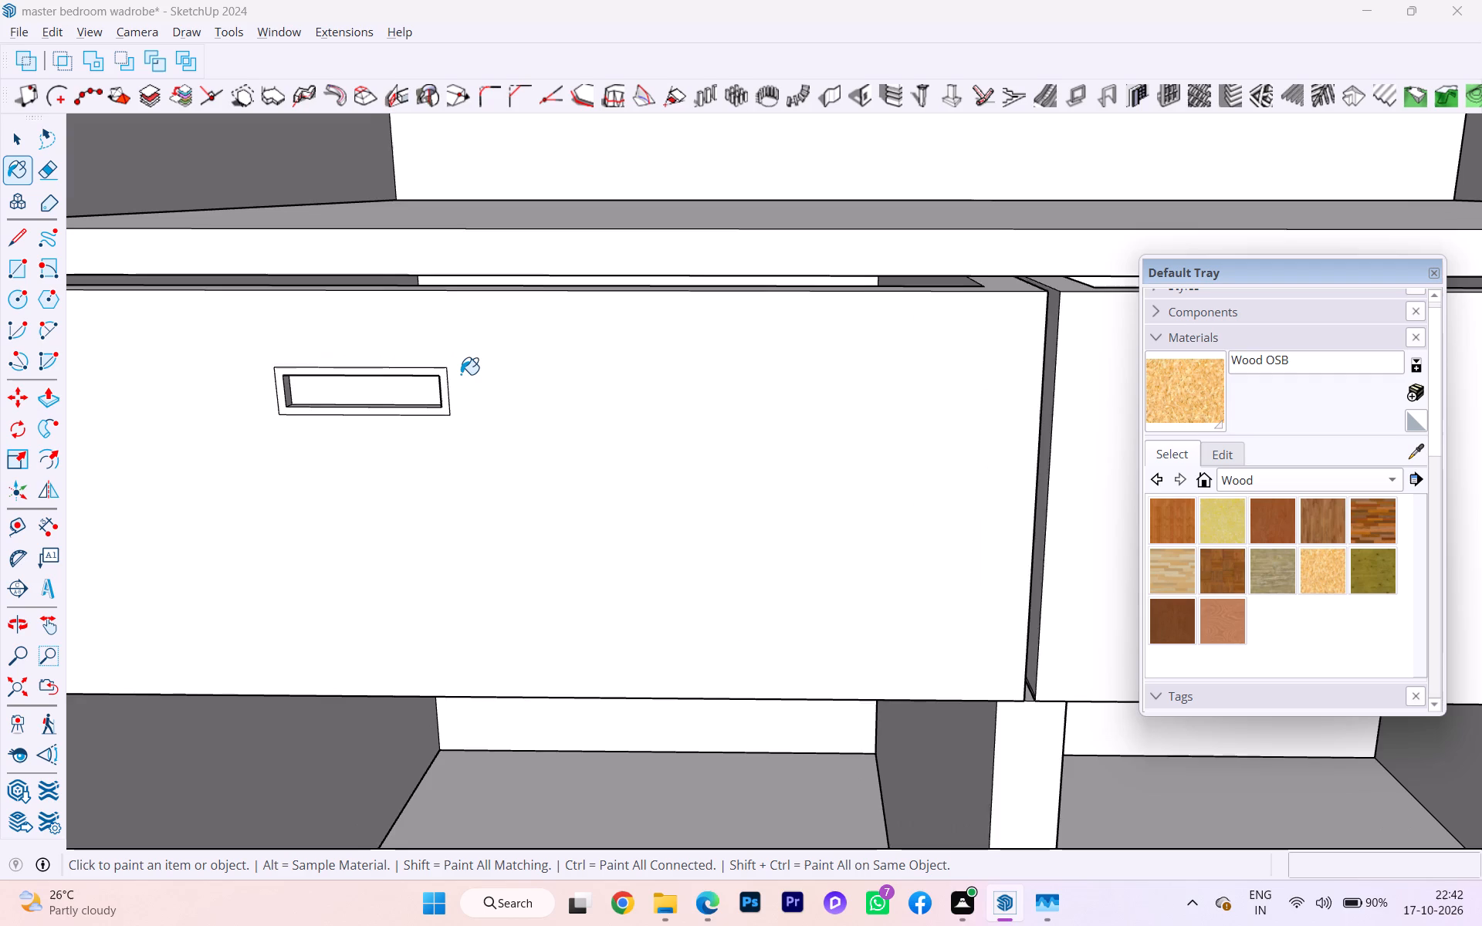
scroll(461, 375, "down", 3)
scroll(661, 383, "down", 1)
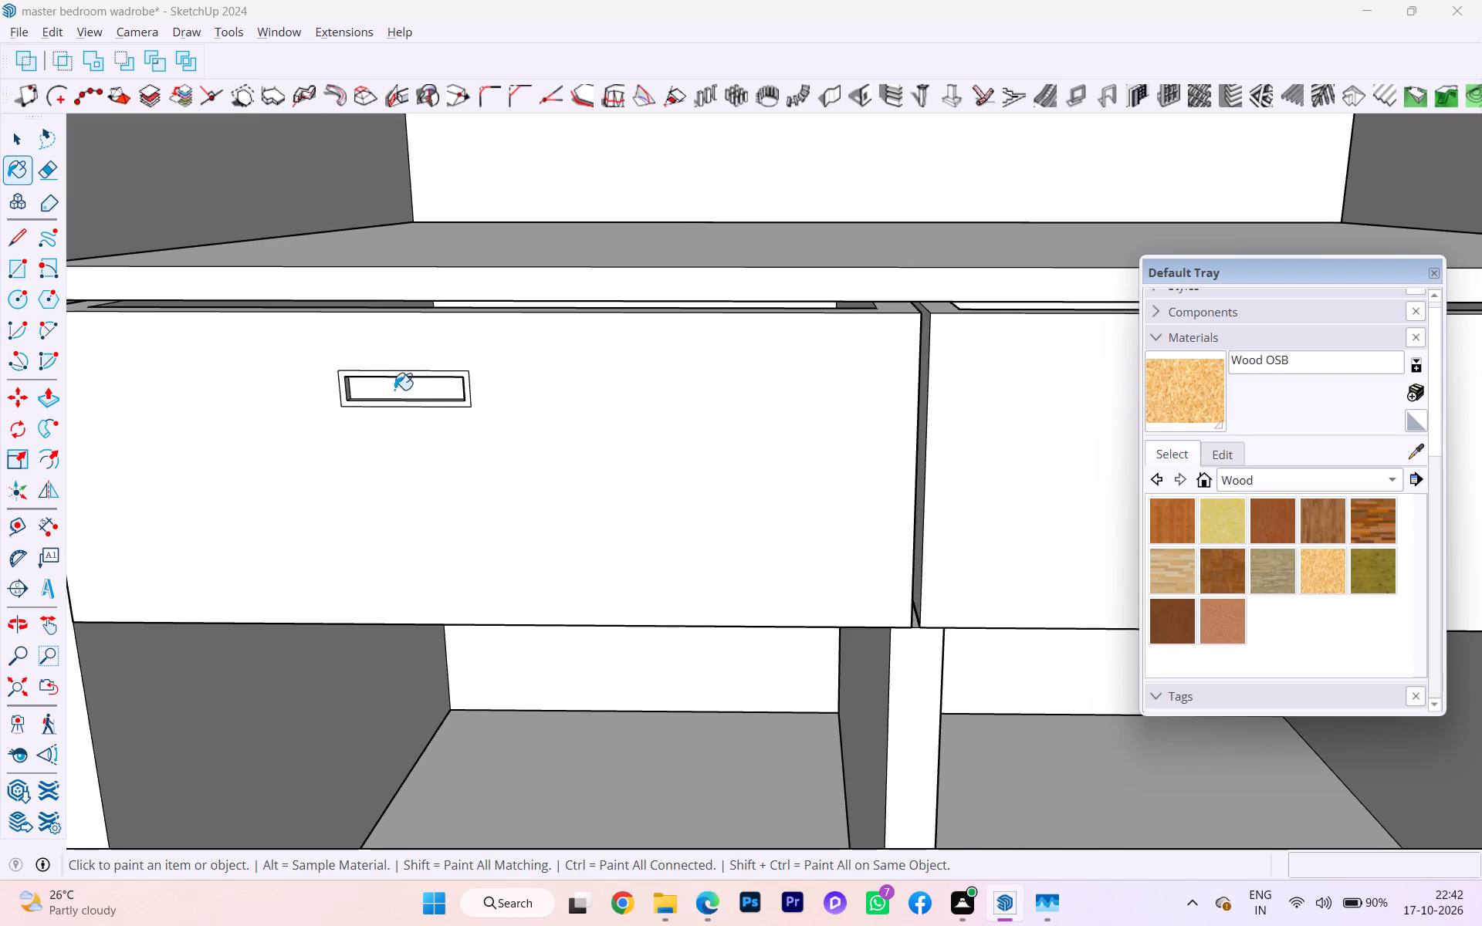
scroll(508, 373, "up", 2)
scroll(398, 393, "up", 9)
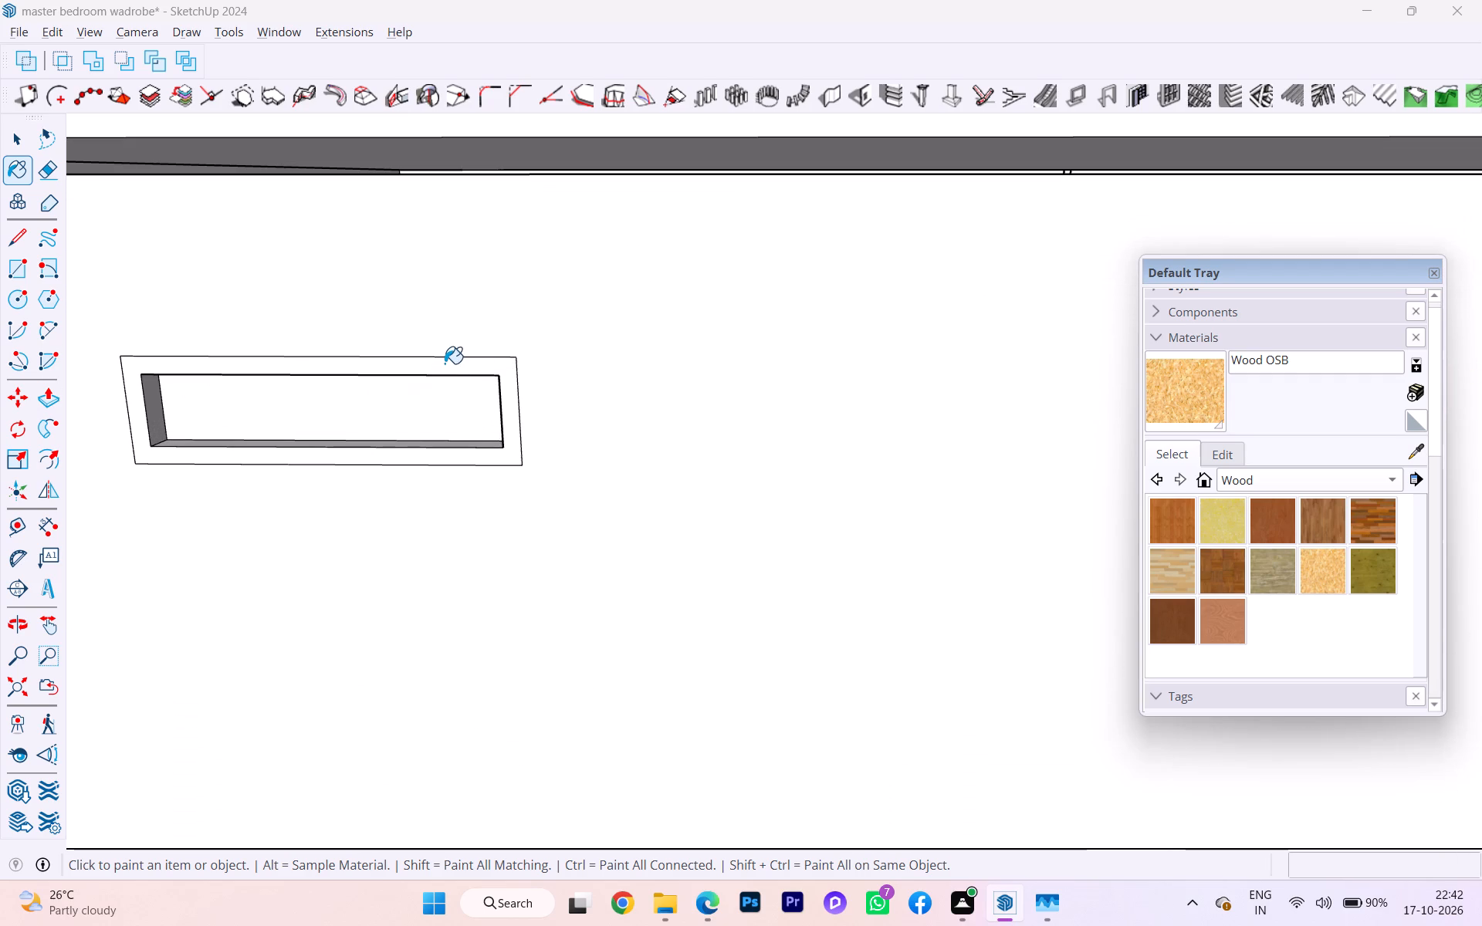
left_click(445, 369)
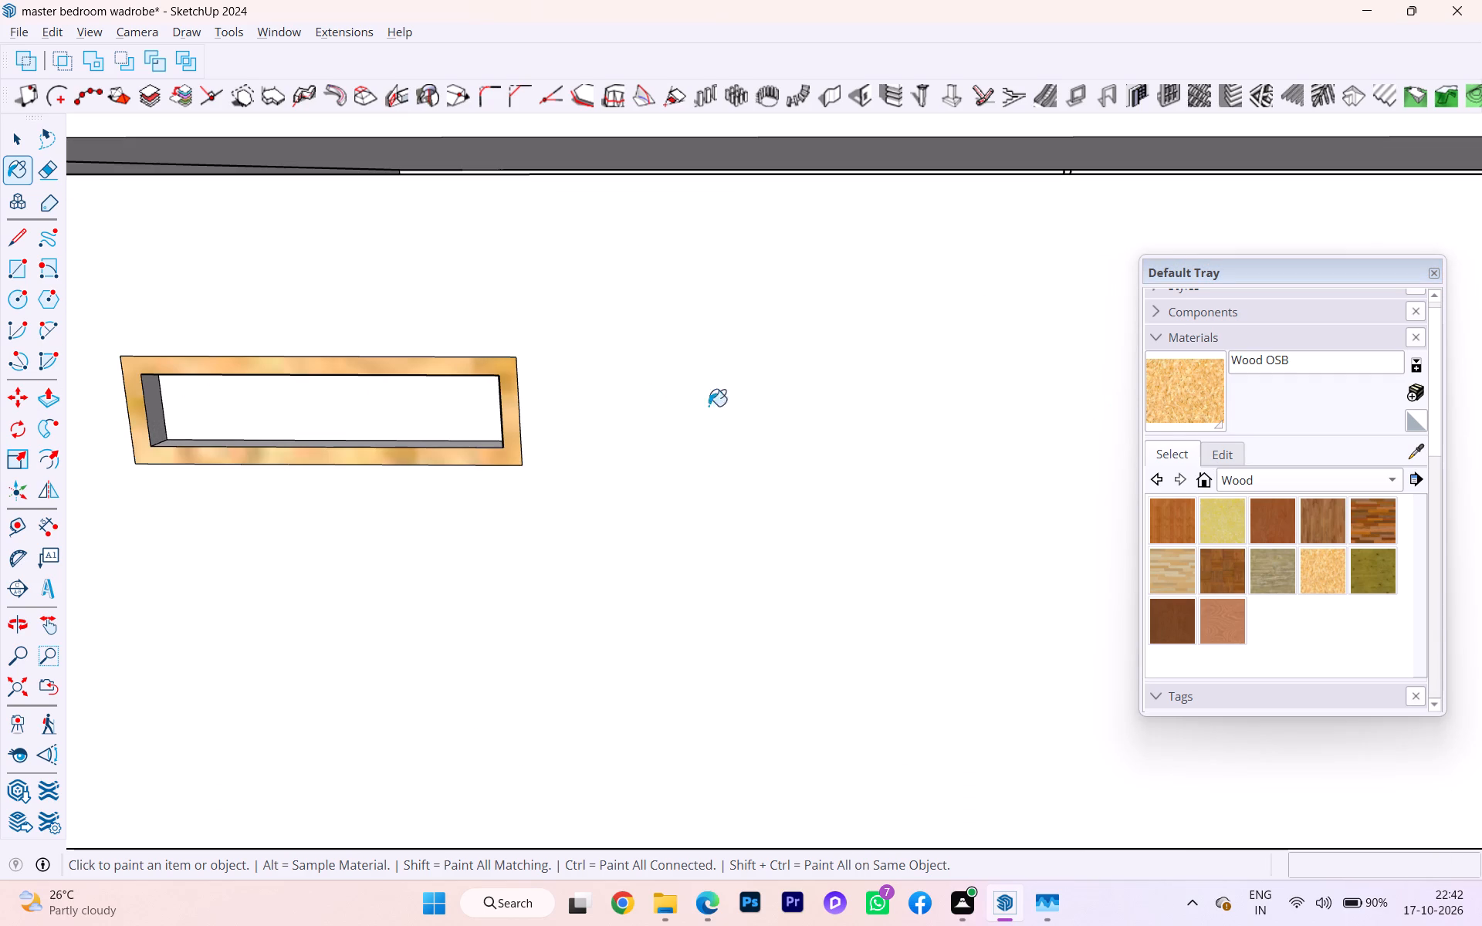
Sample 0002_MediumVioletRed from the neighbouring finished handle and paint the back face of this handle's recess with it.
scroll(651, 409, "down", 1)
scroll(648, 410, "up", 1)
scroll(647, 411, "down", 3)
scroll(617, 417, "up", 1)
scroll(470, 446, "down", 1)
scroll(421, 446, "up", 3)
scroll(414, 445, "down", 2)
scroll(323, 443, "up", 2)
scroll(323, 443, "down", 11)
scroll(296, 452, "up", 1)
left_click(1416, 441)
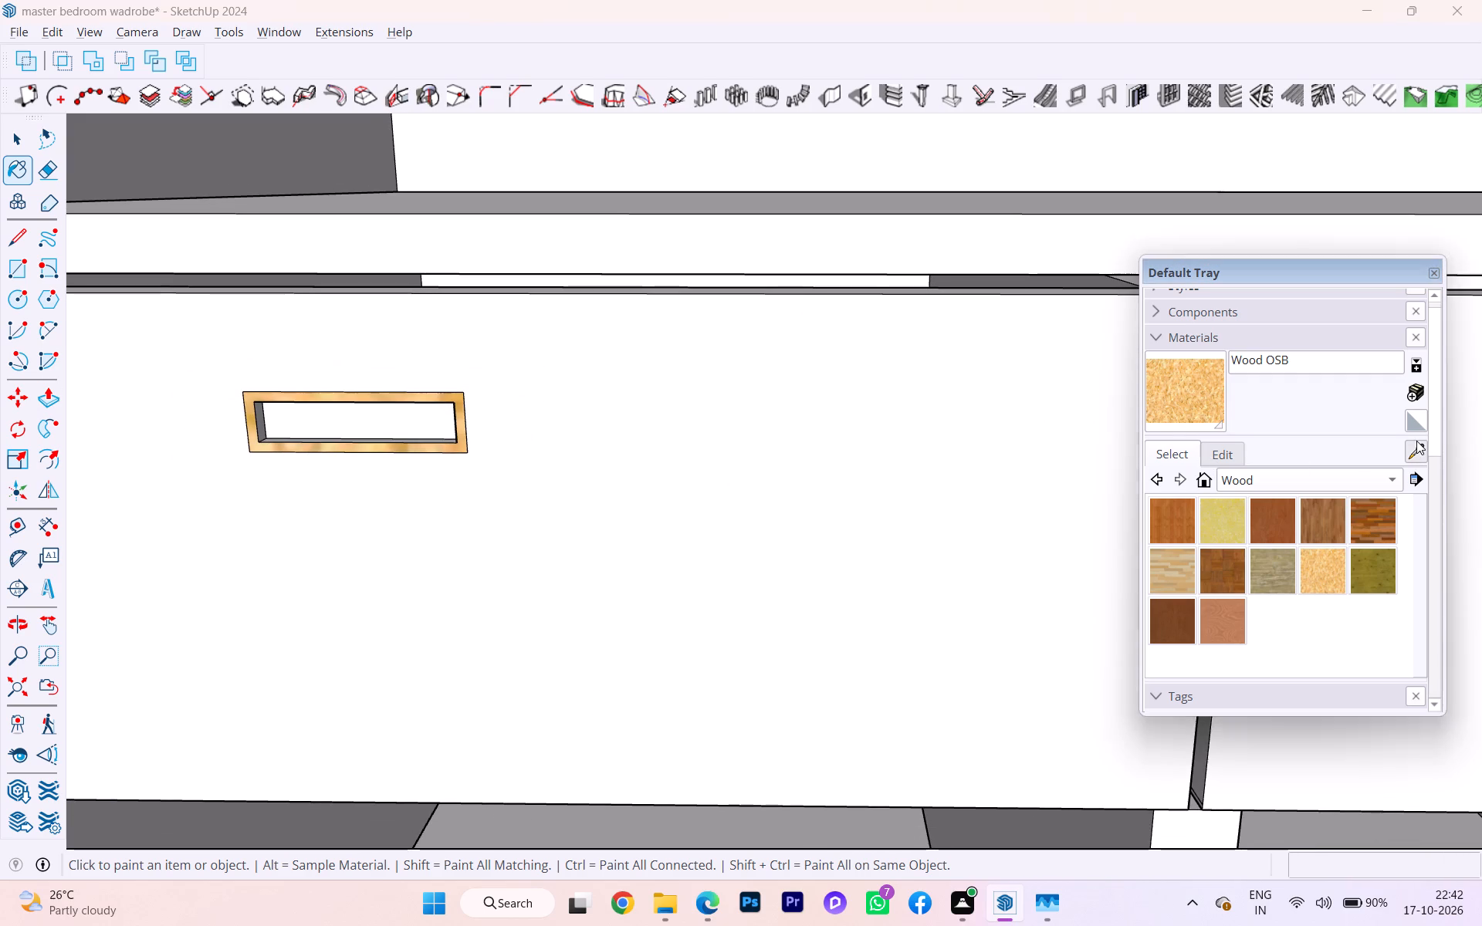
scroll(553, 424, "down", 6)
scroll(415, 441, "up", 1)
scroll(415, 441, "down", 4)
scroll(426, 456, "up", 1)
scroll(441, 456, "down", 1)
scroll(705, 434, "down", 1)
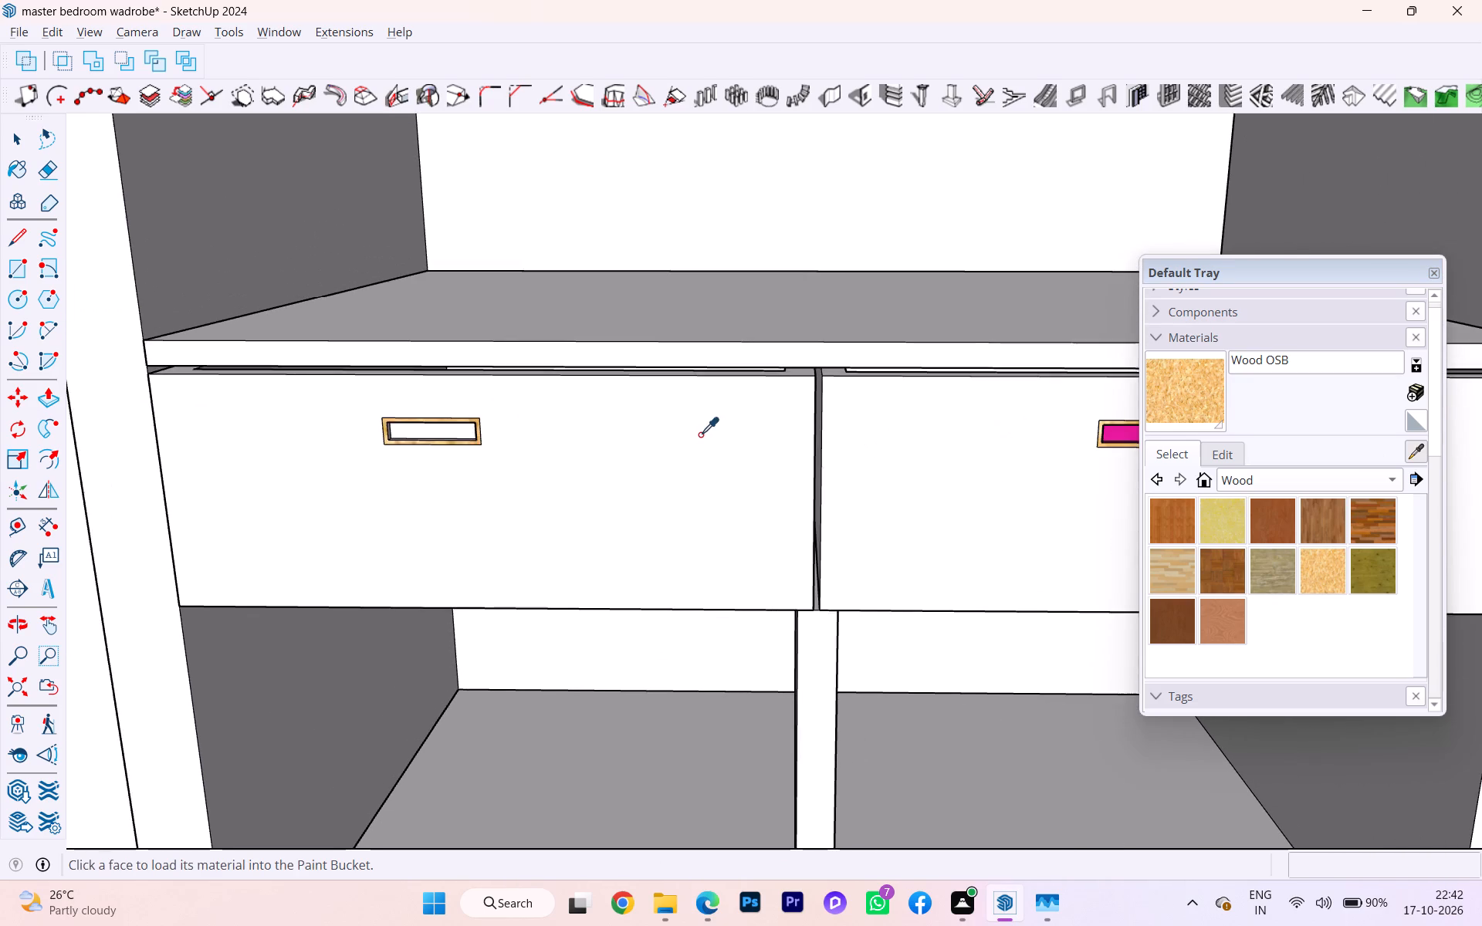
scroll(700, 434, "down", 1)
scroll(1106, 435, "up", 6)
left_click(1105, 431)
scroll(1111, 431, "down", 4)
scroll(1300, 438, "up", 1)
scroll(1301, 439, "down", 4)
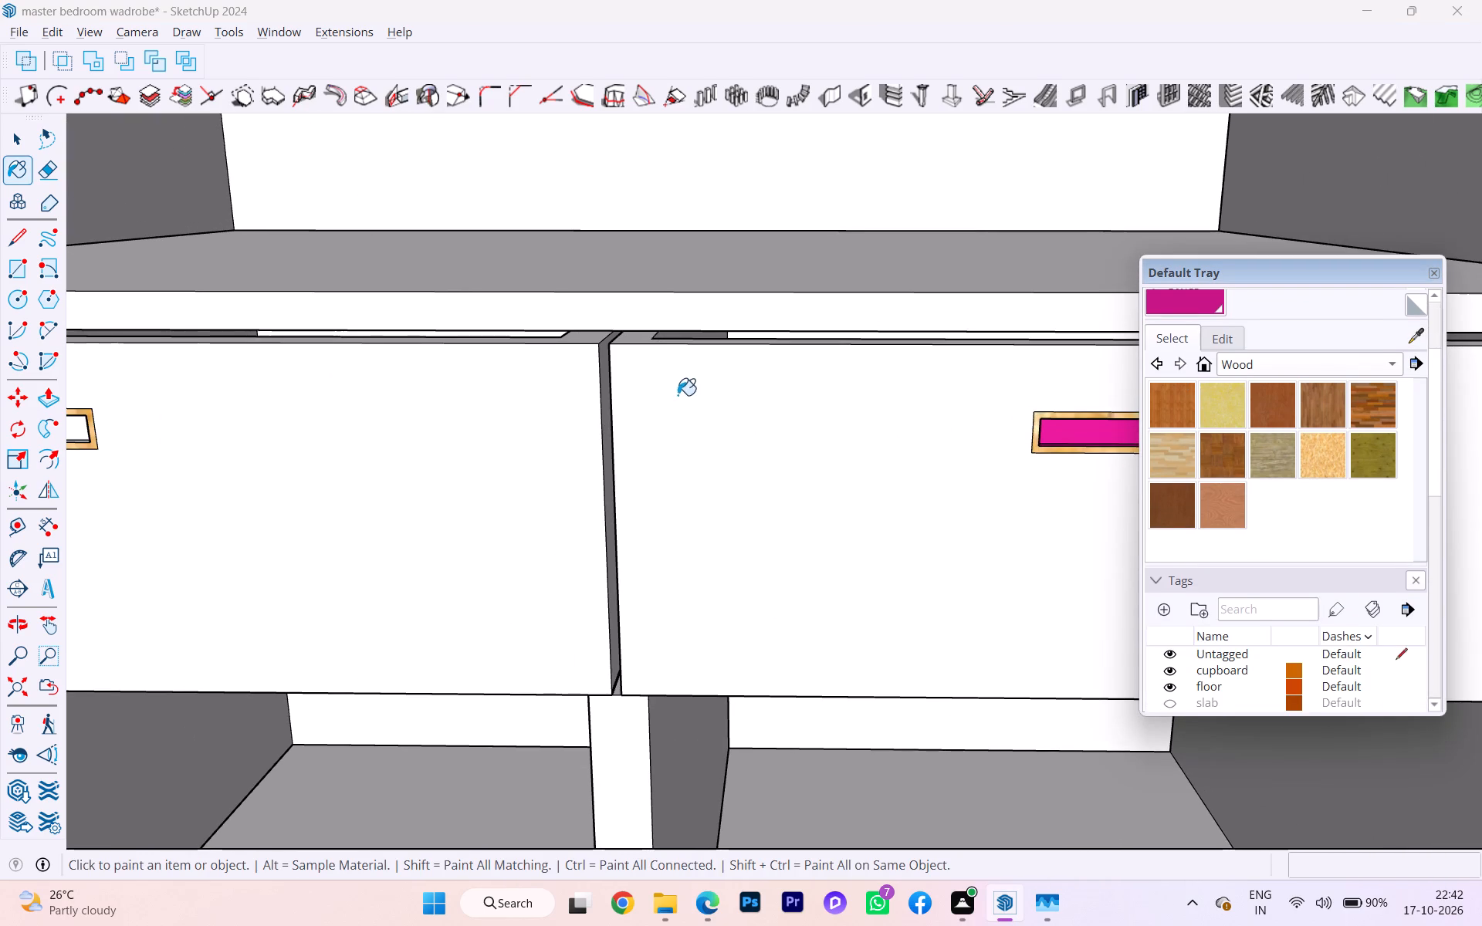
scroll(756, 380, "down", 4)
scroll(810, 404, "up", 1)
scroll(42, 503, "up", 9)
scroll(167, 442, "down", 4)
scroll(167, 442, "up", 7)
scroll(166, 429, "down", 4)
scroll(167, 429, "up", 13)
scroll(175, 418, "down", 4)
scroll(175, 418, "up", 2)
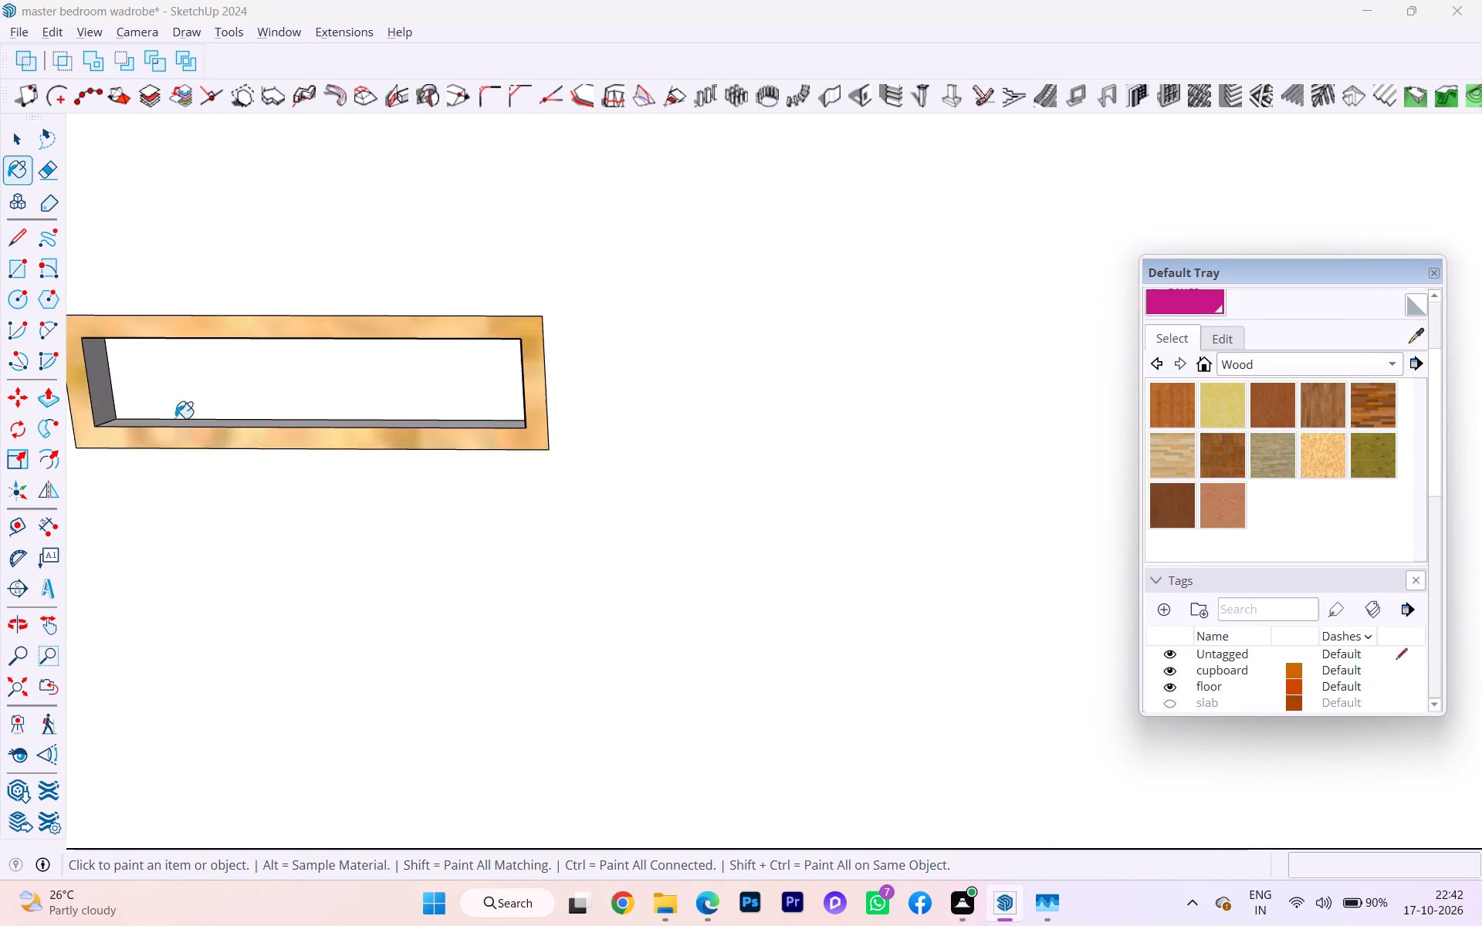
scroll(175, 418, "up", 4)
scroll(256, 390, "down", 2)
scroll(256, 390, "up", 4)
left_click(296, 386)
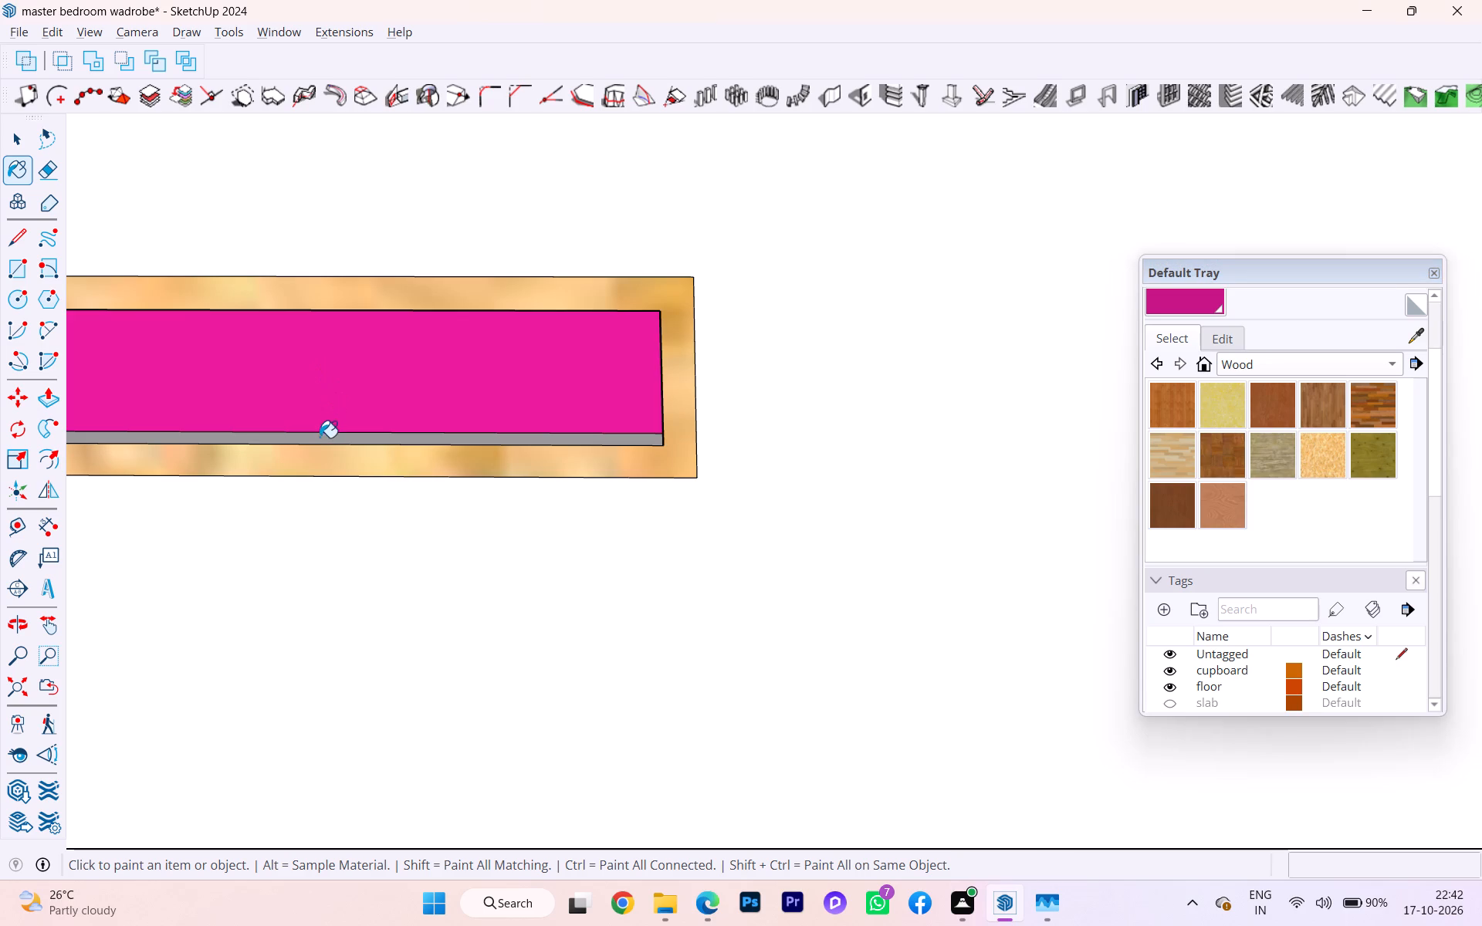
Paint the bottom, left and top inner faces of this handle recess with 0002_MediumVioletRed.
left_click(320, 438)
scroll(622, 404, "down", 1)
scroll(626, 404, "up", 1)
scroll(641, 404, "down", 3)
middle_click_drag(422, 367, 438, 339)
scroll(422, 366, "down", 1)
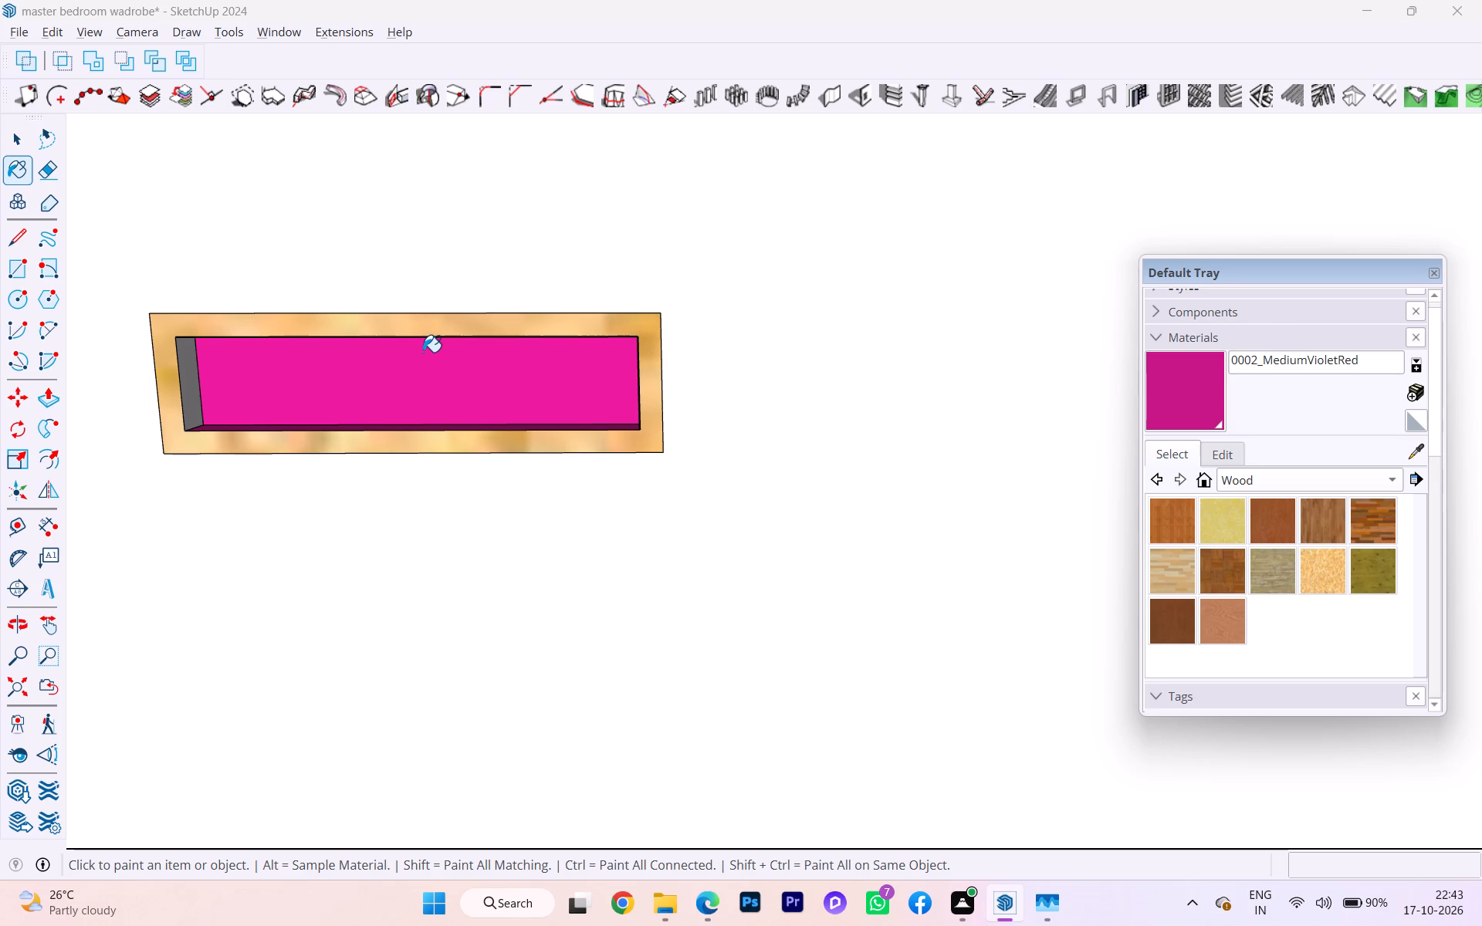
scroll(191, 401, "up", 5)
left_click(191, 392)
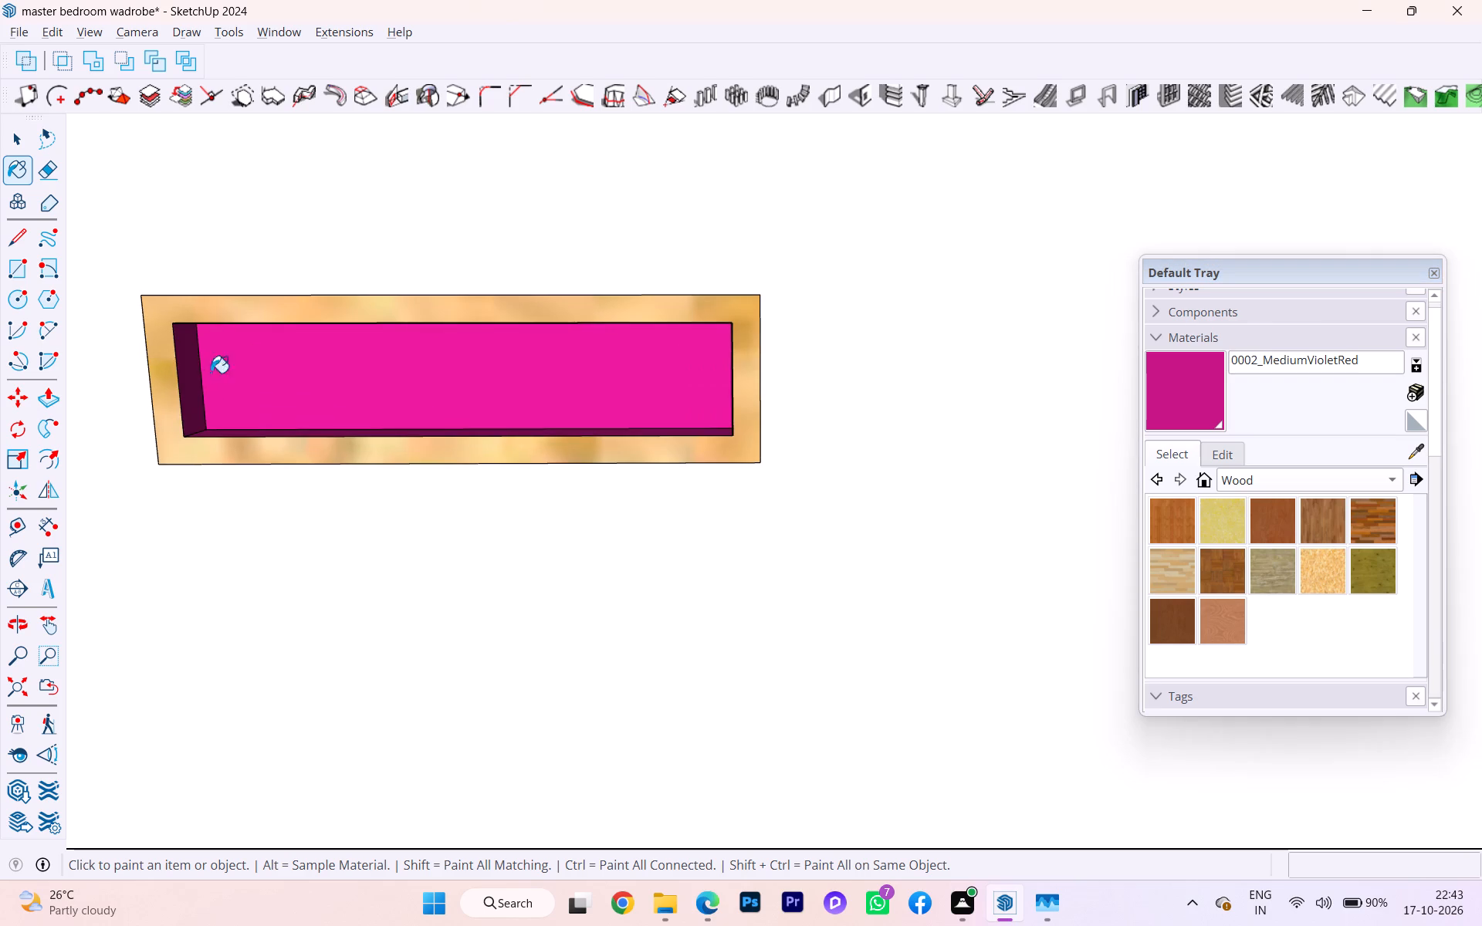
middle_click_drag(213, 370, 291, 148)
scroll(256, 317, "up", 3)
left_click(307, 315)
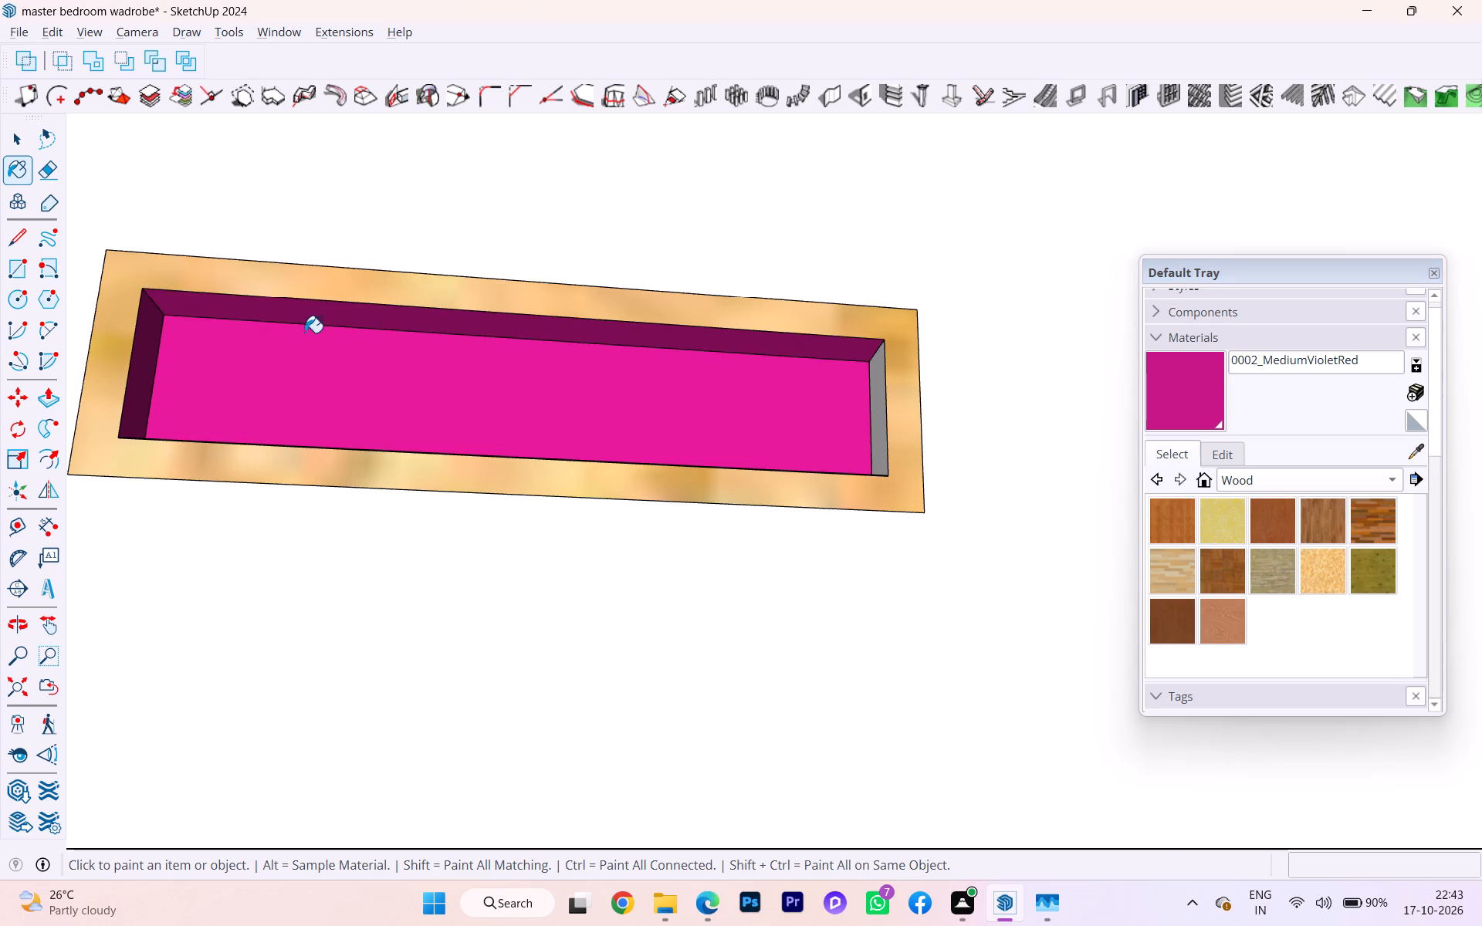
scroll(300, 343, "down", 2)
scroll(299, 349, "up", 1)
scroll(299, 351, "down", 4)
scroll(283, 394, "up", 2)
scroll(281, 400, "down", 6)
middle_click_drag(267, 477, 188, 721)
key("space")
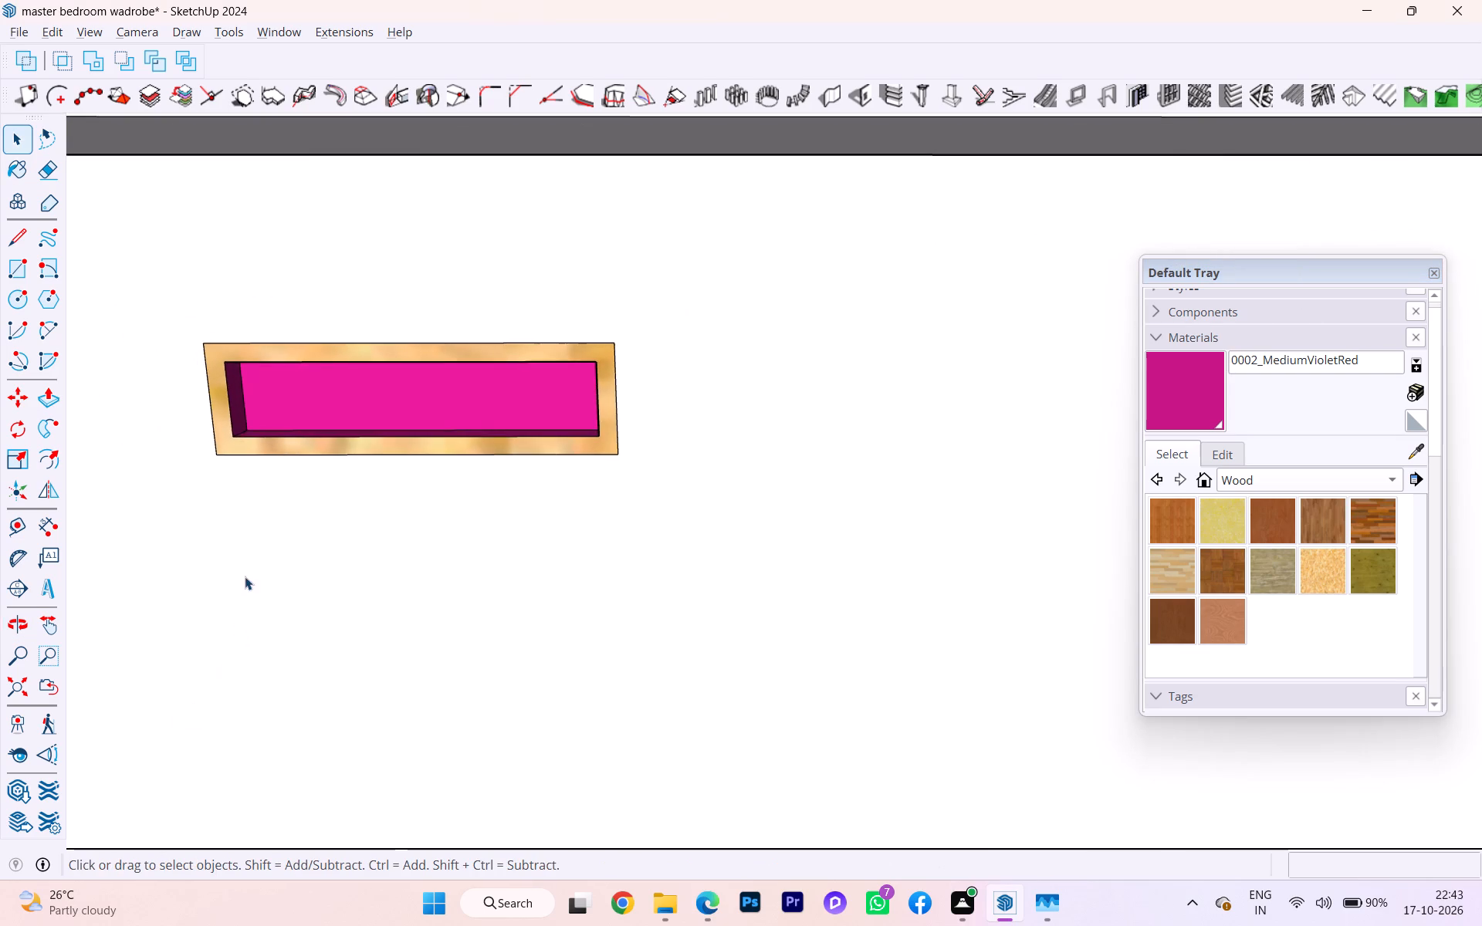
Clear the selection and review the four drawer handles within the whole wardrobe interior.
scroll(247, 570, "down", 6)
scroll(300, 497, "up", 1)
scroll(300, 497, "down", 7)
scroll(335, 485, "up", 2)
scroll(381, 437, "down", 4)
scroll(381, 437, "up", 5)
scroll(381, 437, "down", 2)
scroll(393, 438, "up", 1)
scroll(393, 438, "down", 1)
scroll(393, 438, "up", 3)
scroll(393, 438, "down", 2)
scroll(416, 425, "up", 1)
scroll(416, 425, "down", 4)
scroll(416, 425, "up", 3)
scroll(416, 425, "down", 5)
scroll(412, 411, "up", 1)
scroll(412, 411, "down", 13)
scroll(411, 431, "up", 3)
scroll(411, 431, "down", 2)
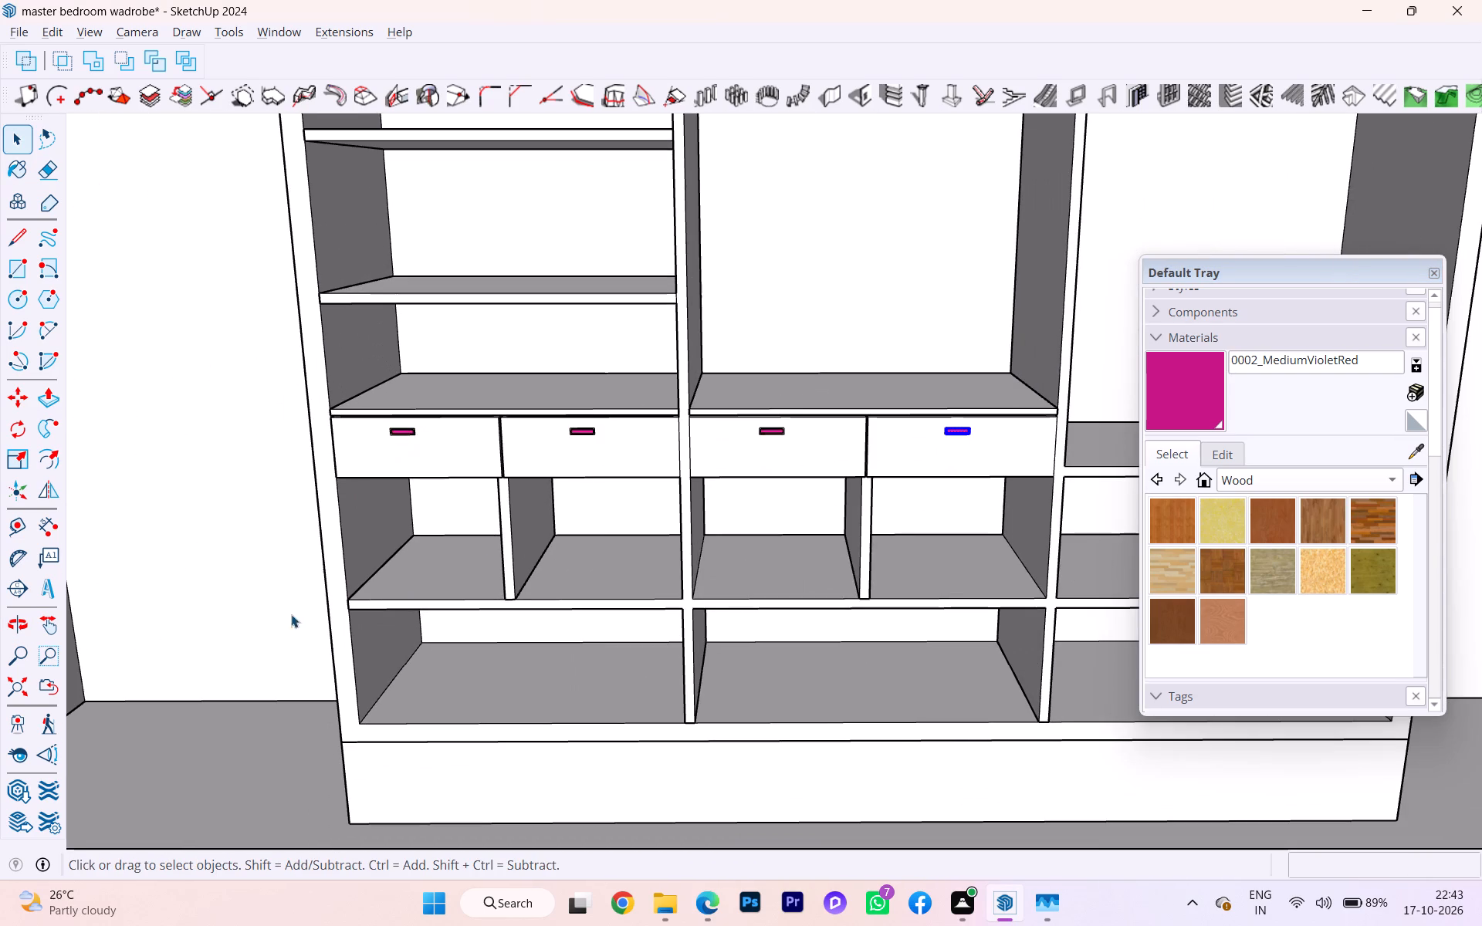
left_click(225, 710)
scroll(268, 550, "down", 6)
scroll(287, 520, "up", 2)
scroll(289, 519, "down", 1)
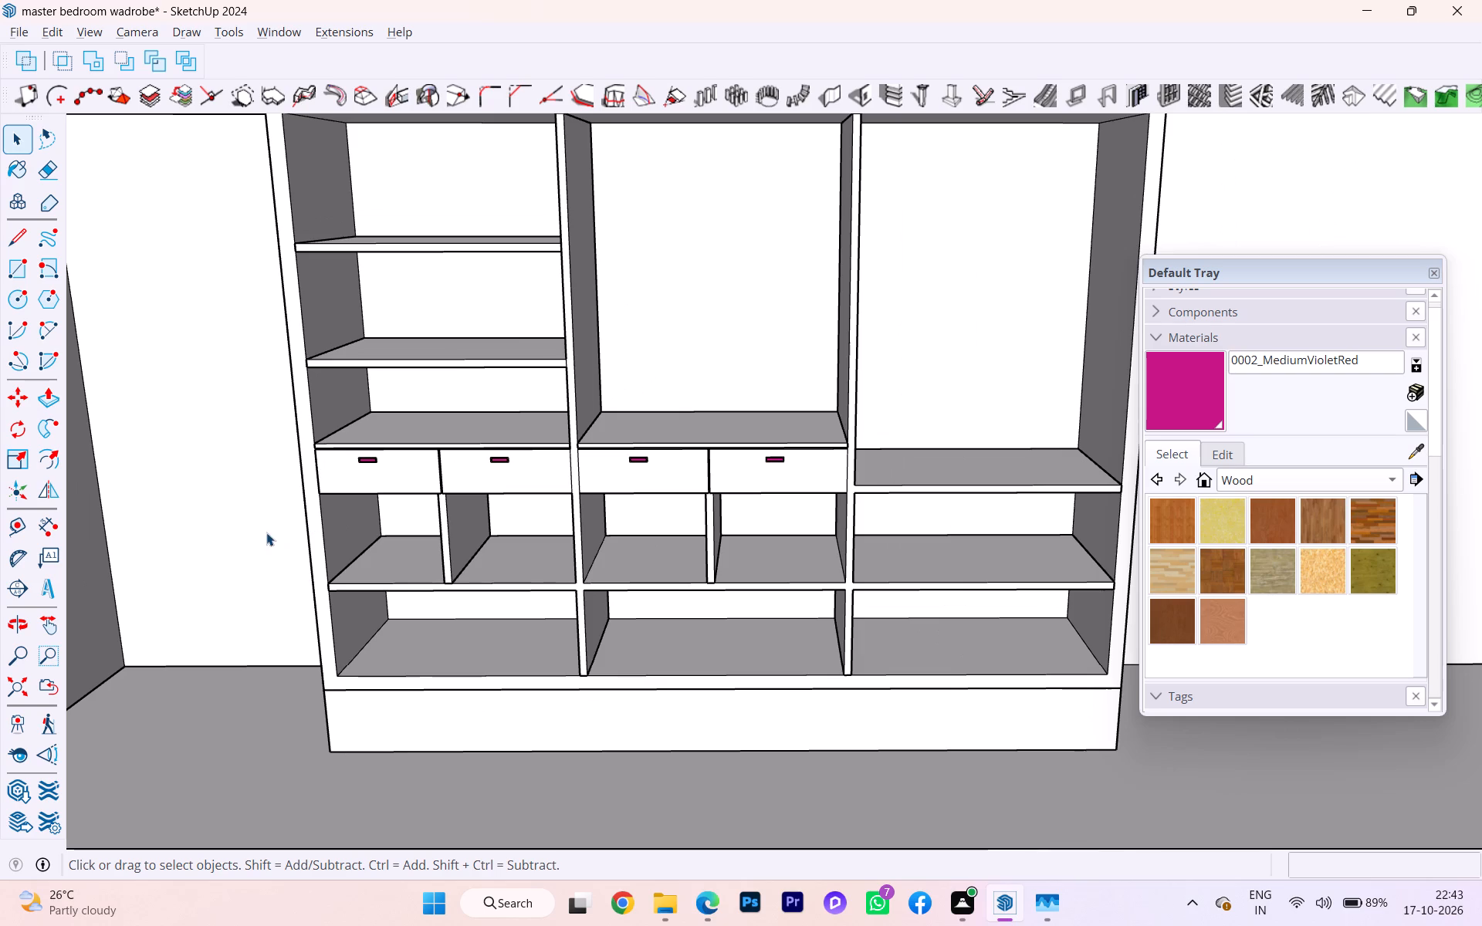
scroll(211, 519, "down", 3)
scroll(218, 530, "up", 2)
scroll(218, 531, "down", 1)
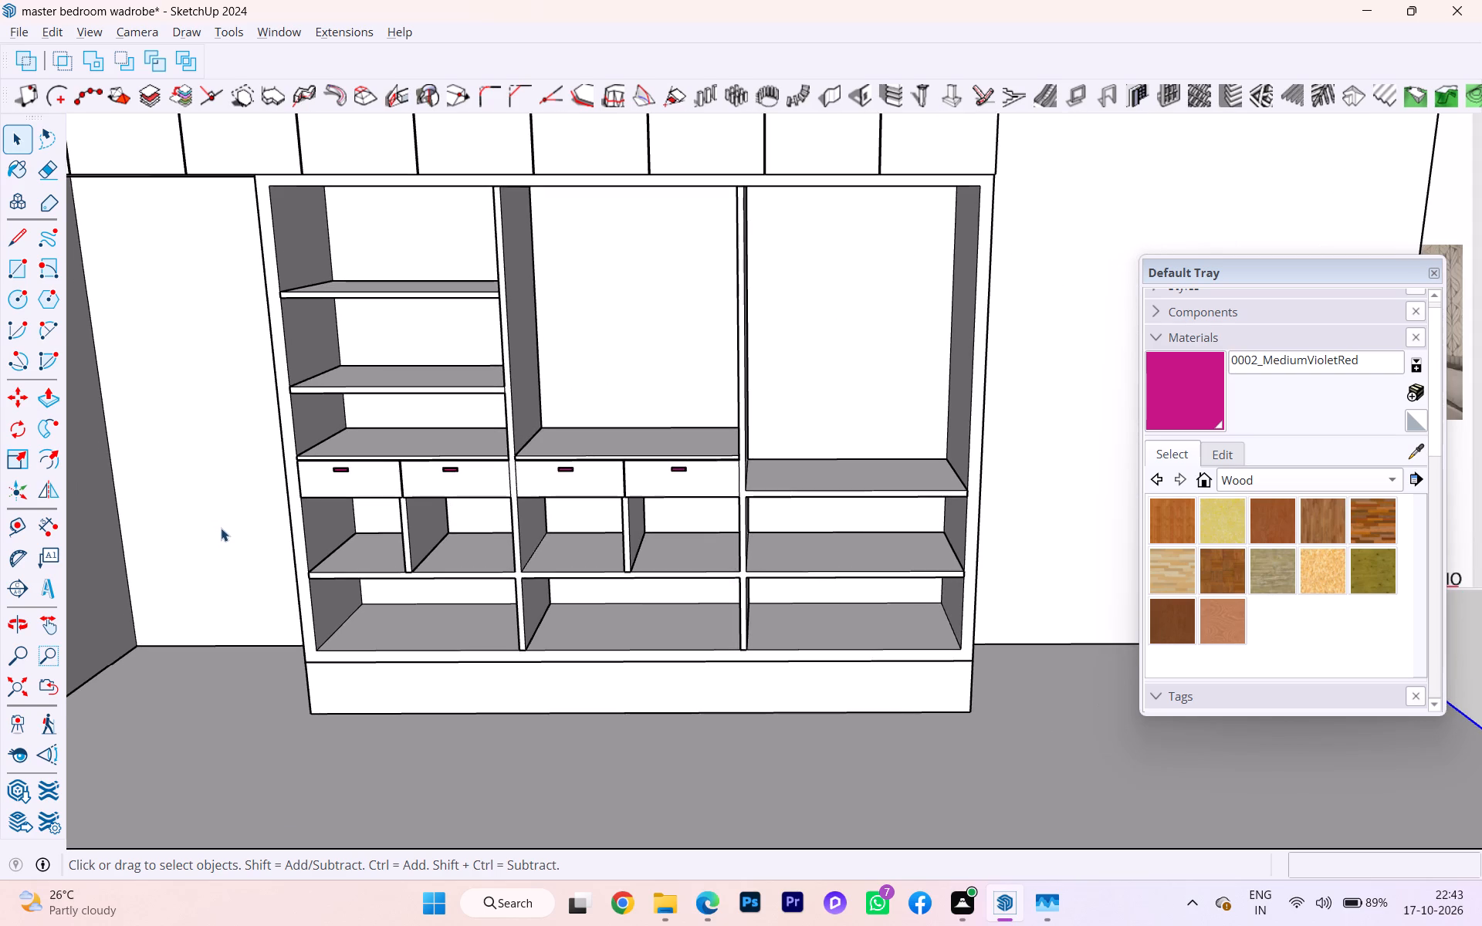
scroll(219, 528, "down", 2)
scroll(220, 528, "up", 1)
scroll(220, 528, "down", 1)
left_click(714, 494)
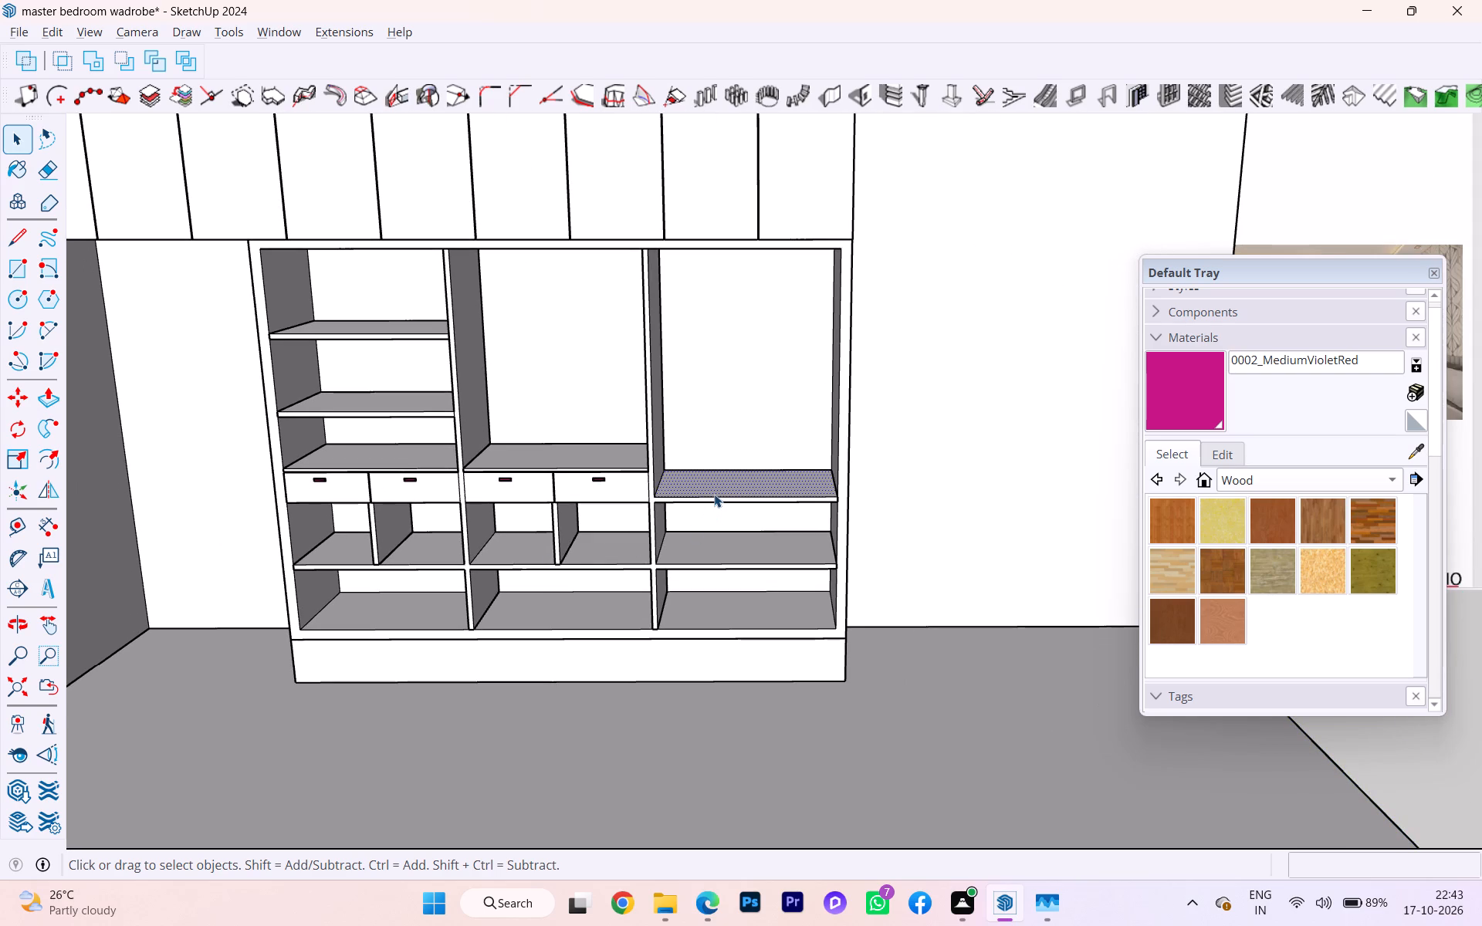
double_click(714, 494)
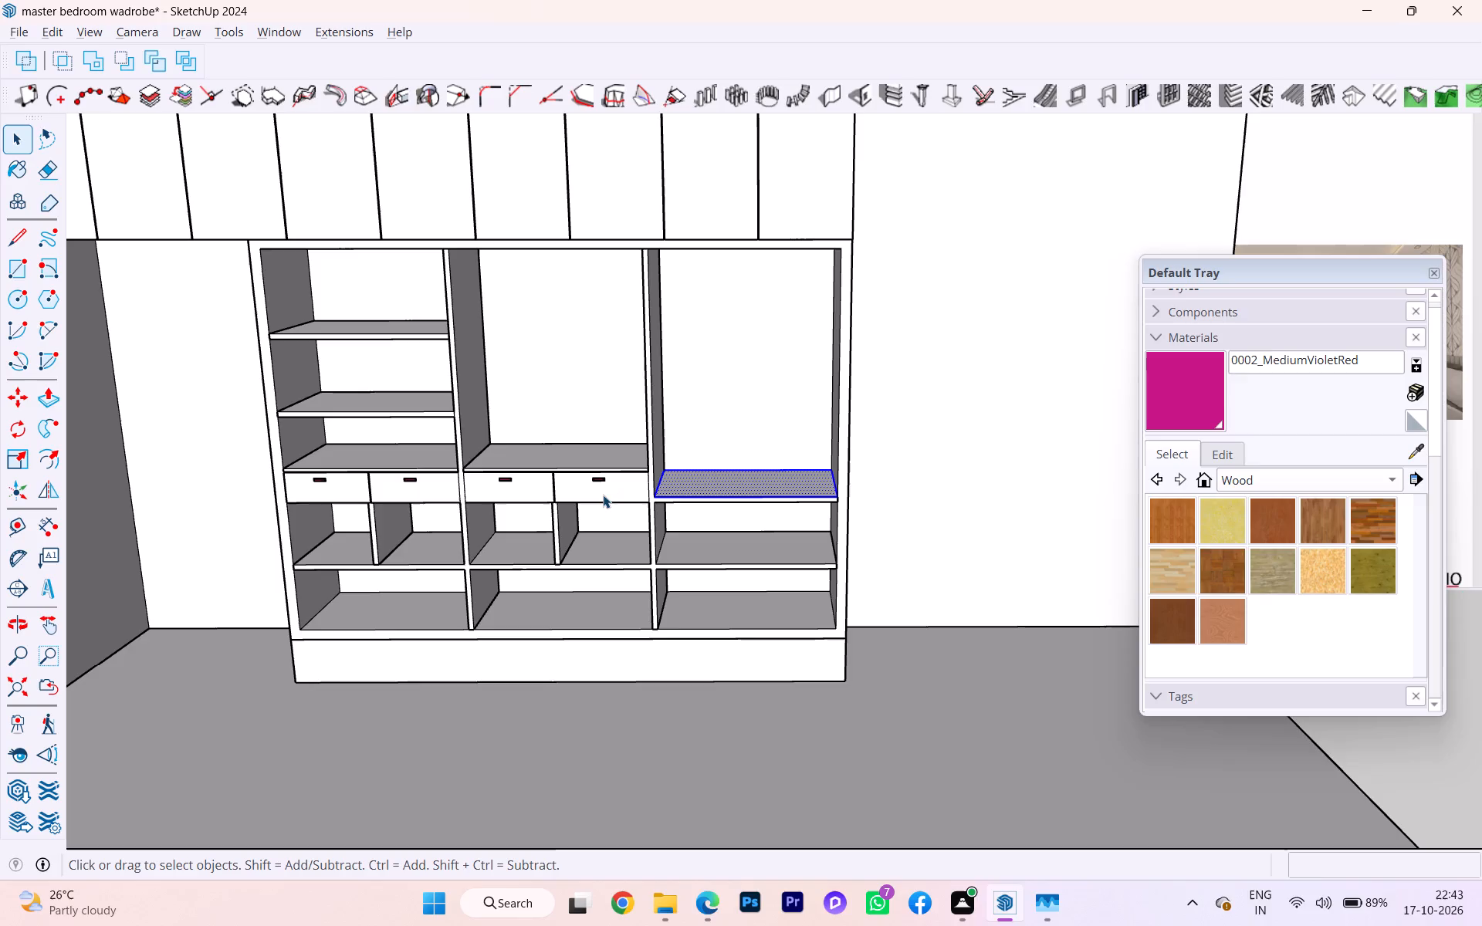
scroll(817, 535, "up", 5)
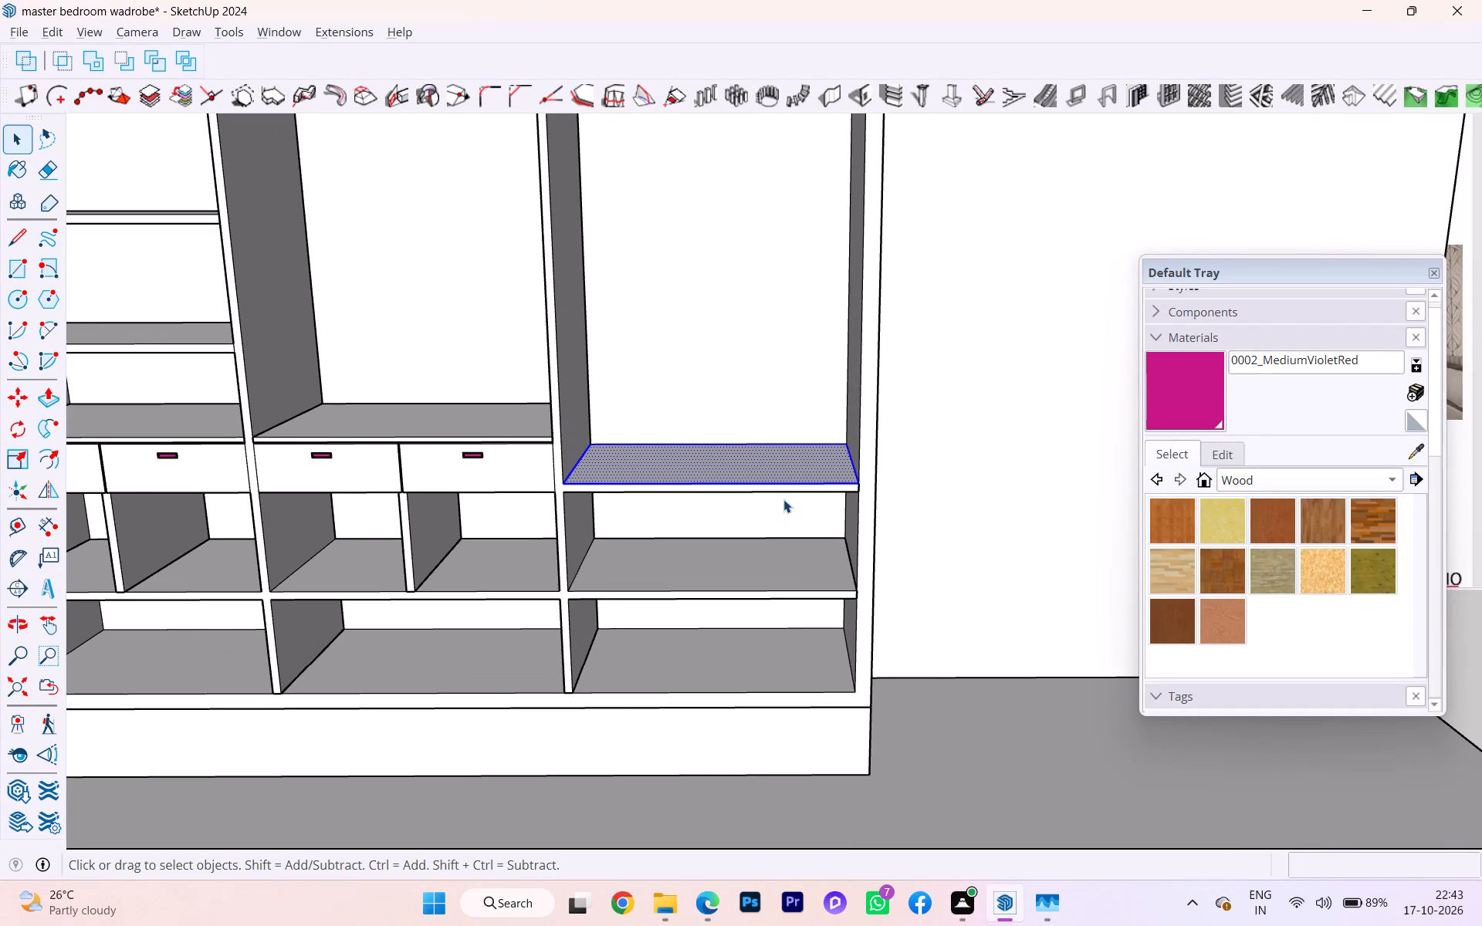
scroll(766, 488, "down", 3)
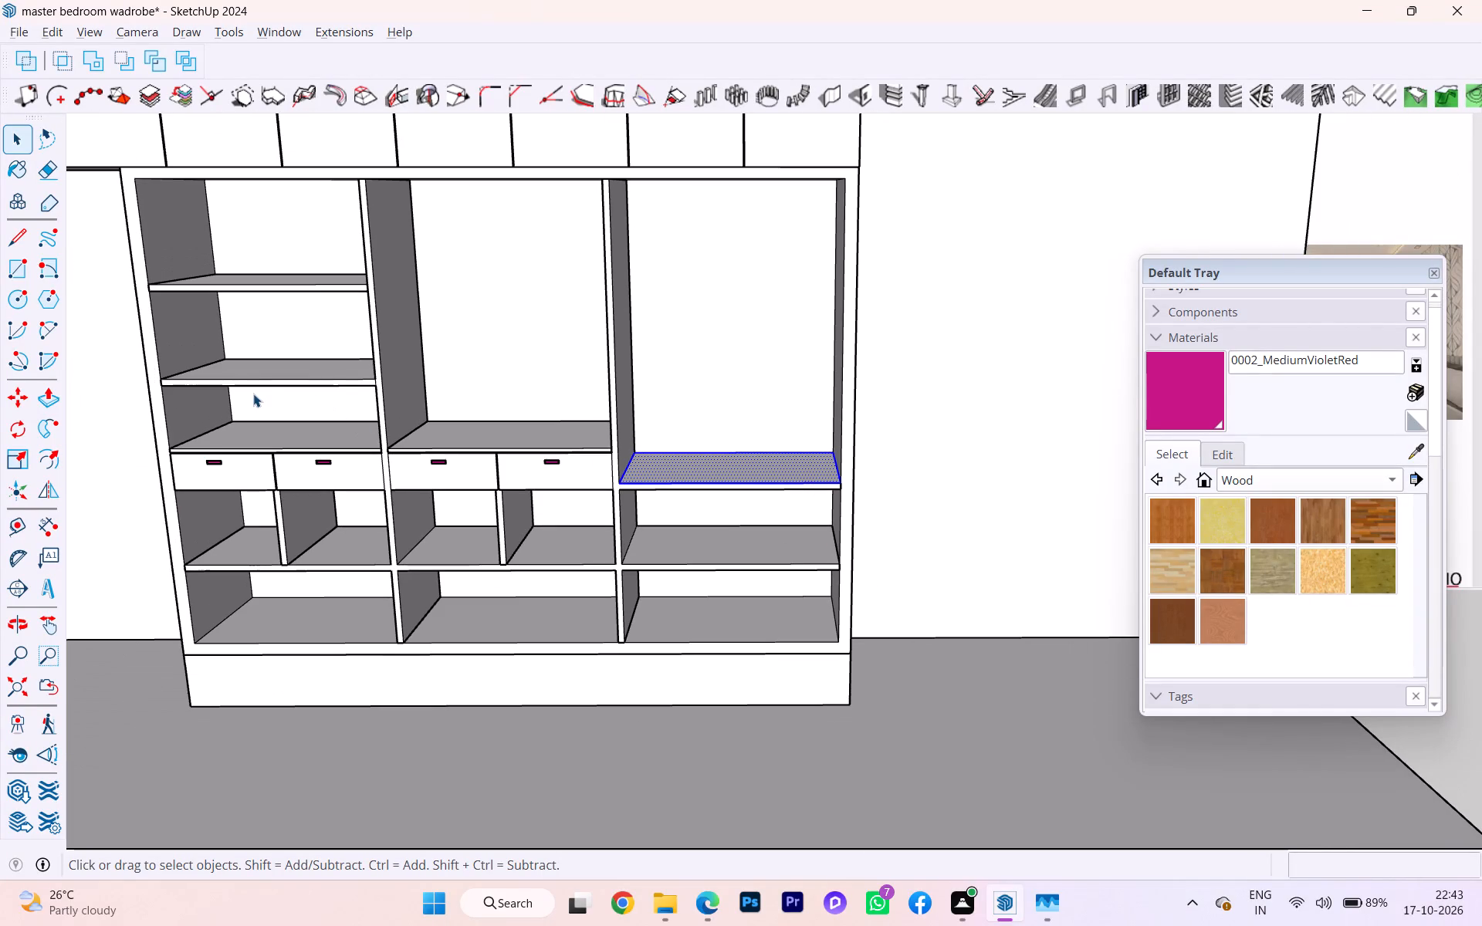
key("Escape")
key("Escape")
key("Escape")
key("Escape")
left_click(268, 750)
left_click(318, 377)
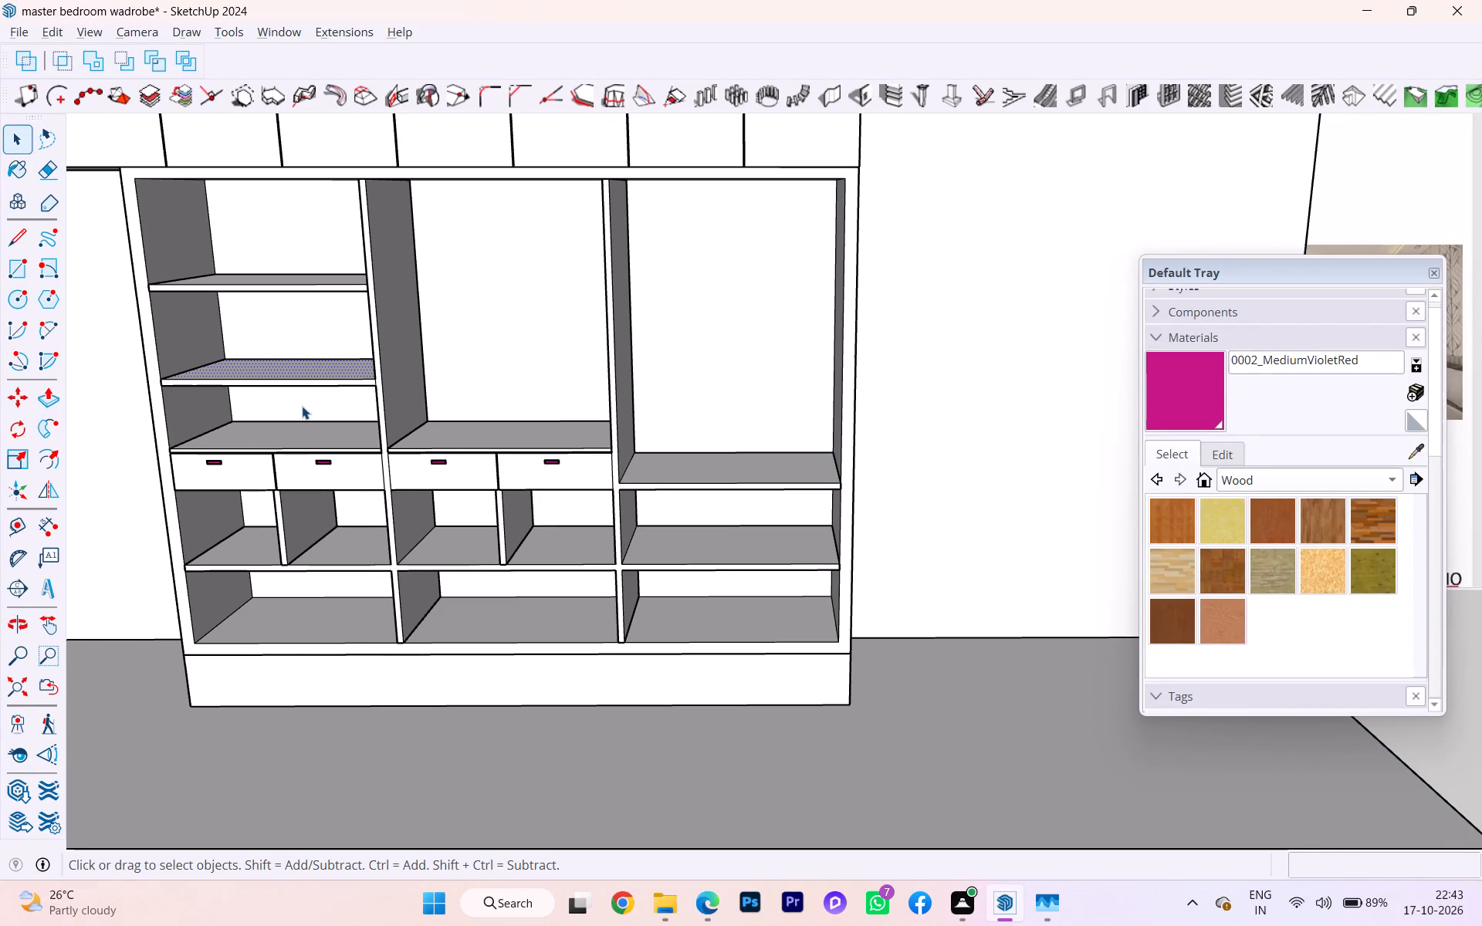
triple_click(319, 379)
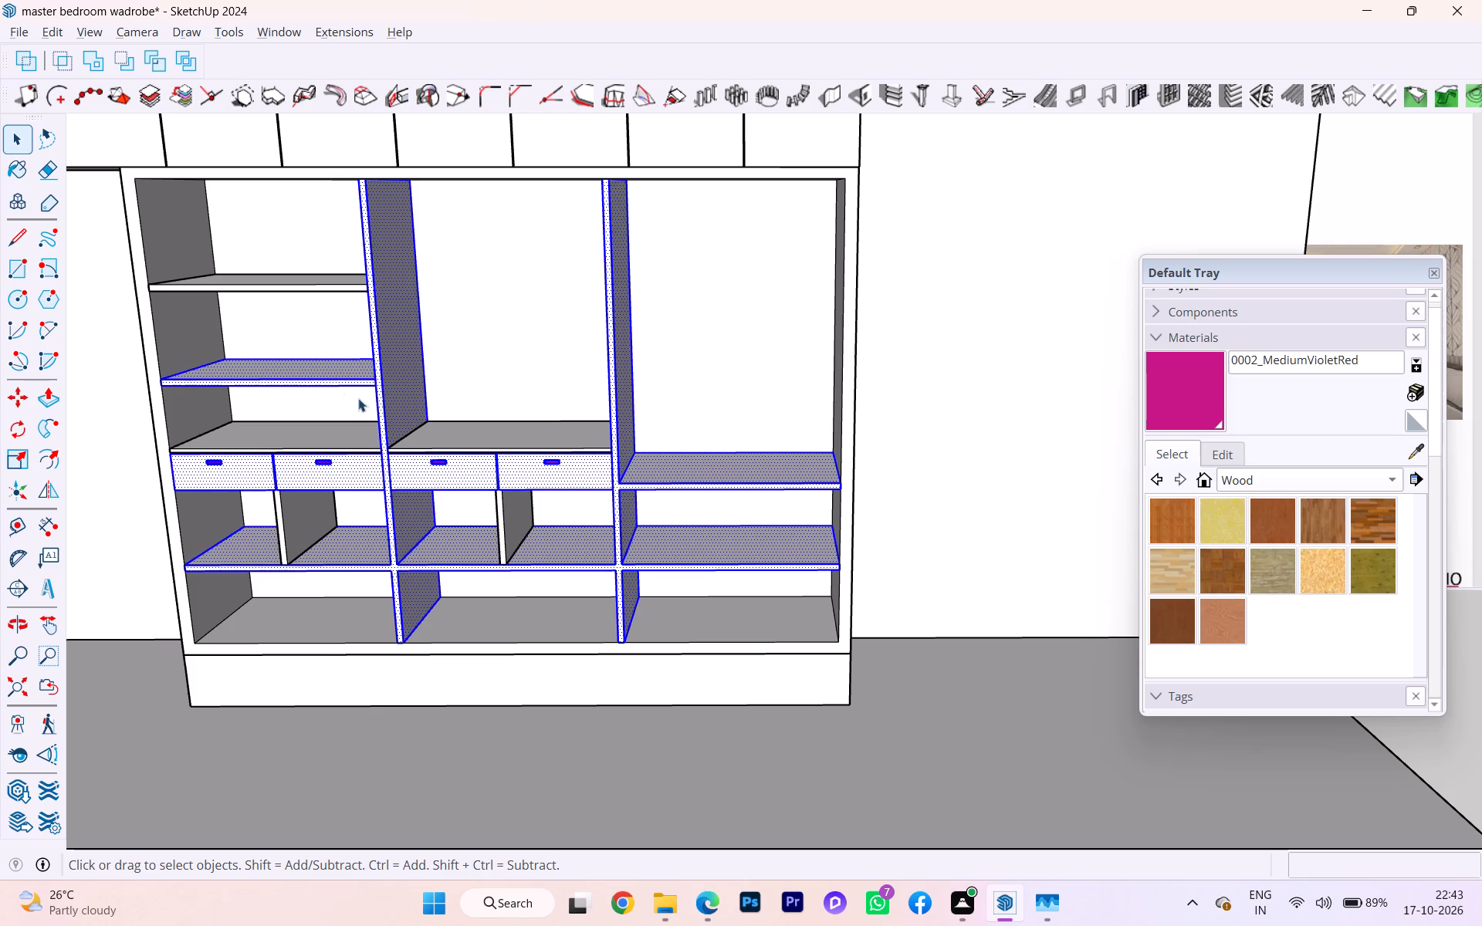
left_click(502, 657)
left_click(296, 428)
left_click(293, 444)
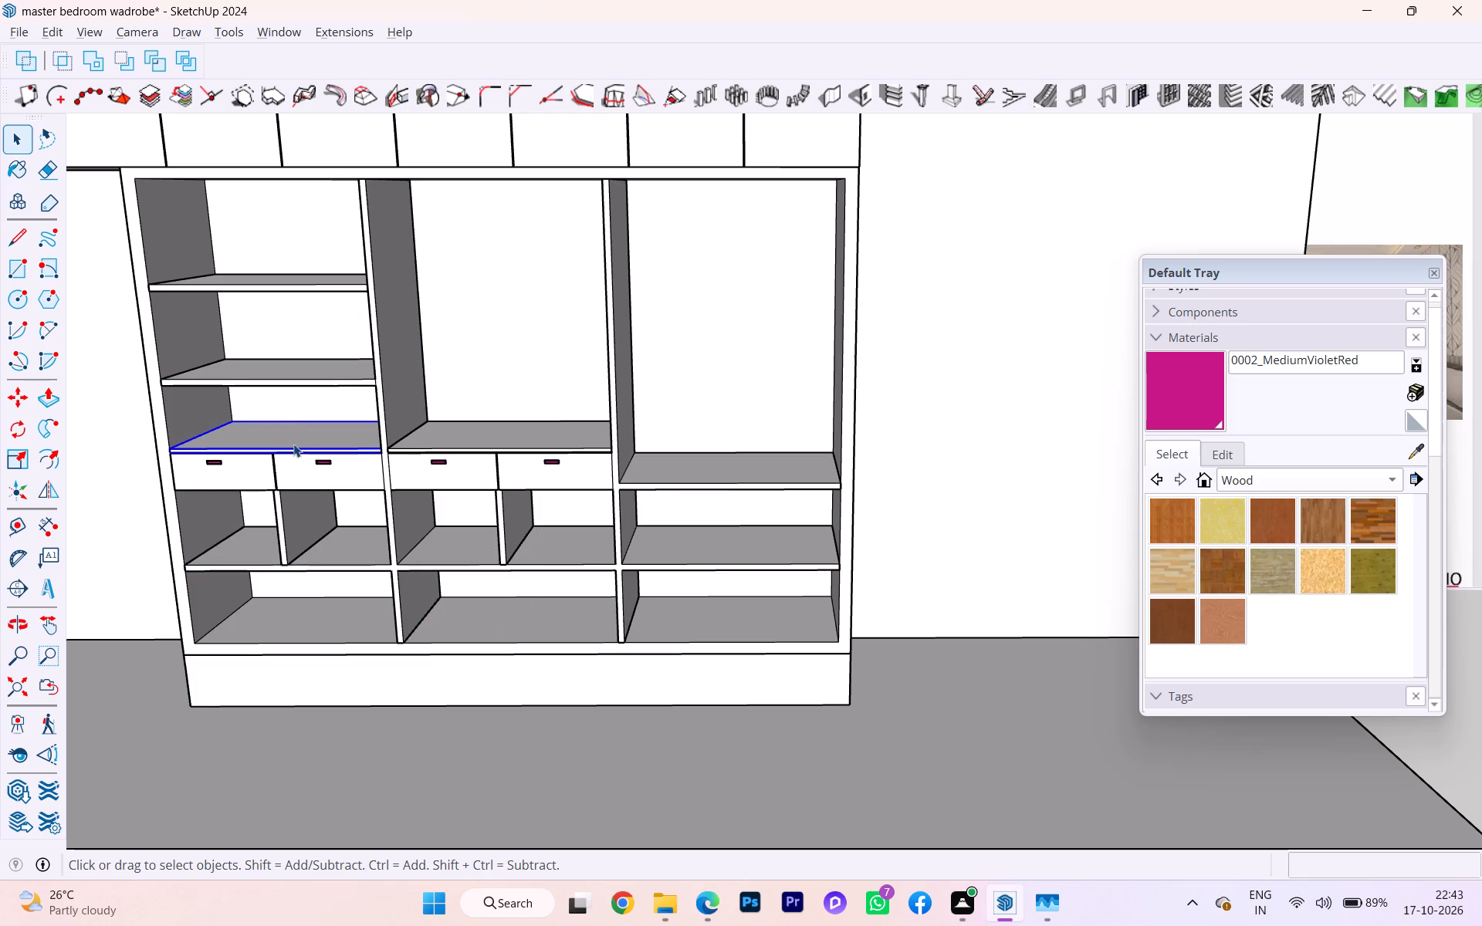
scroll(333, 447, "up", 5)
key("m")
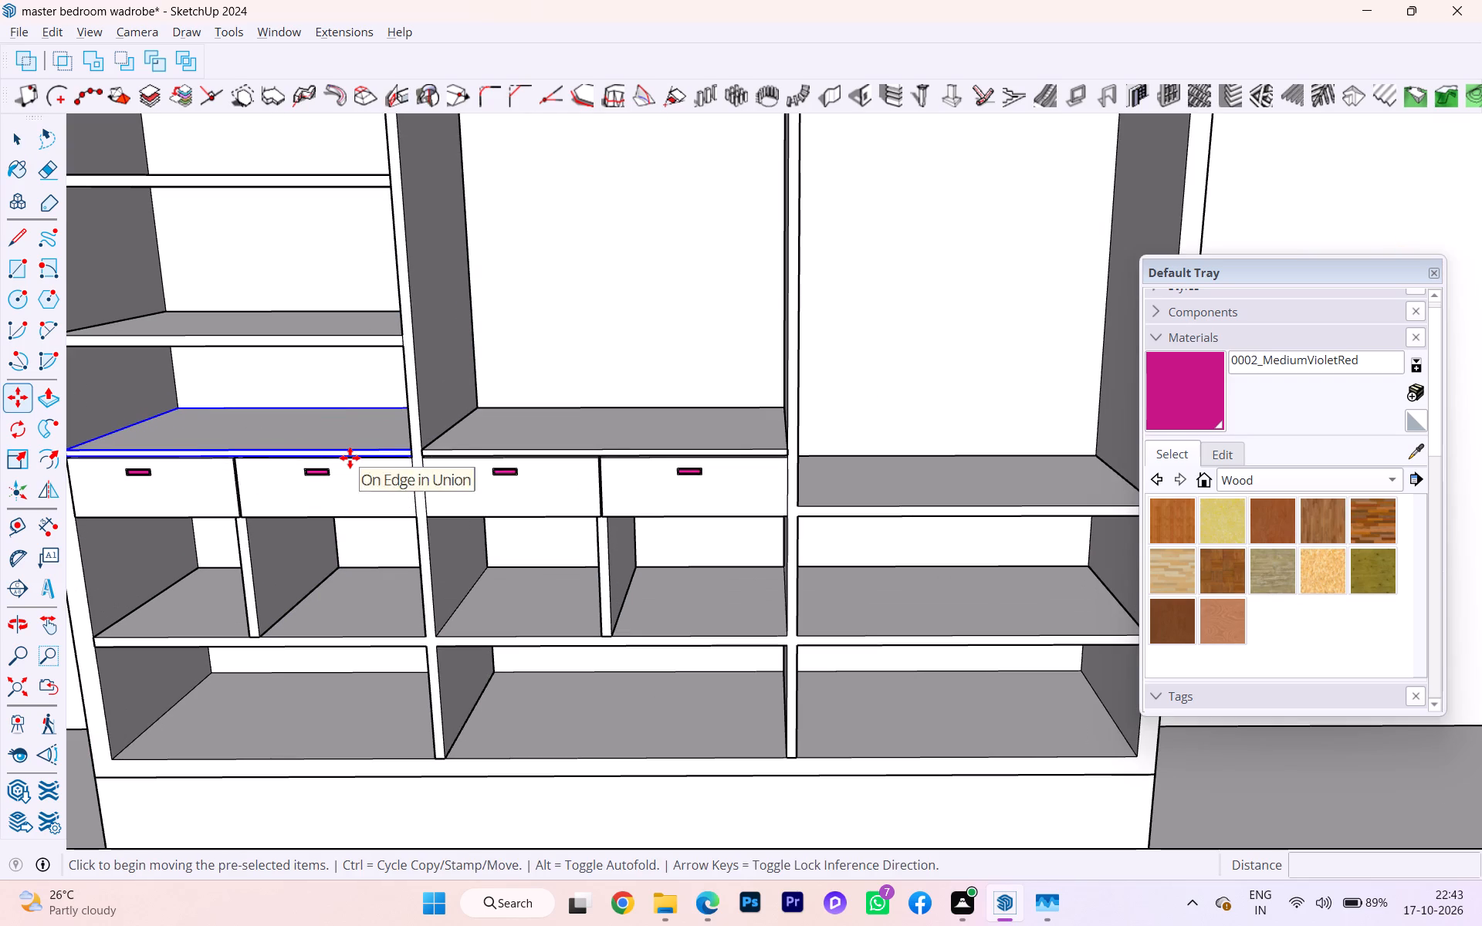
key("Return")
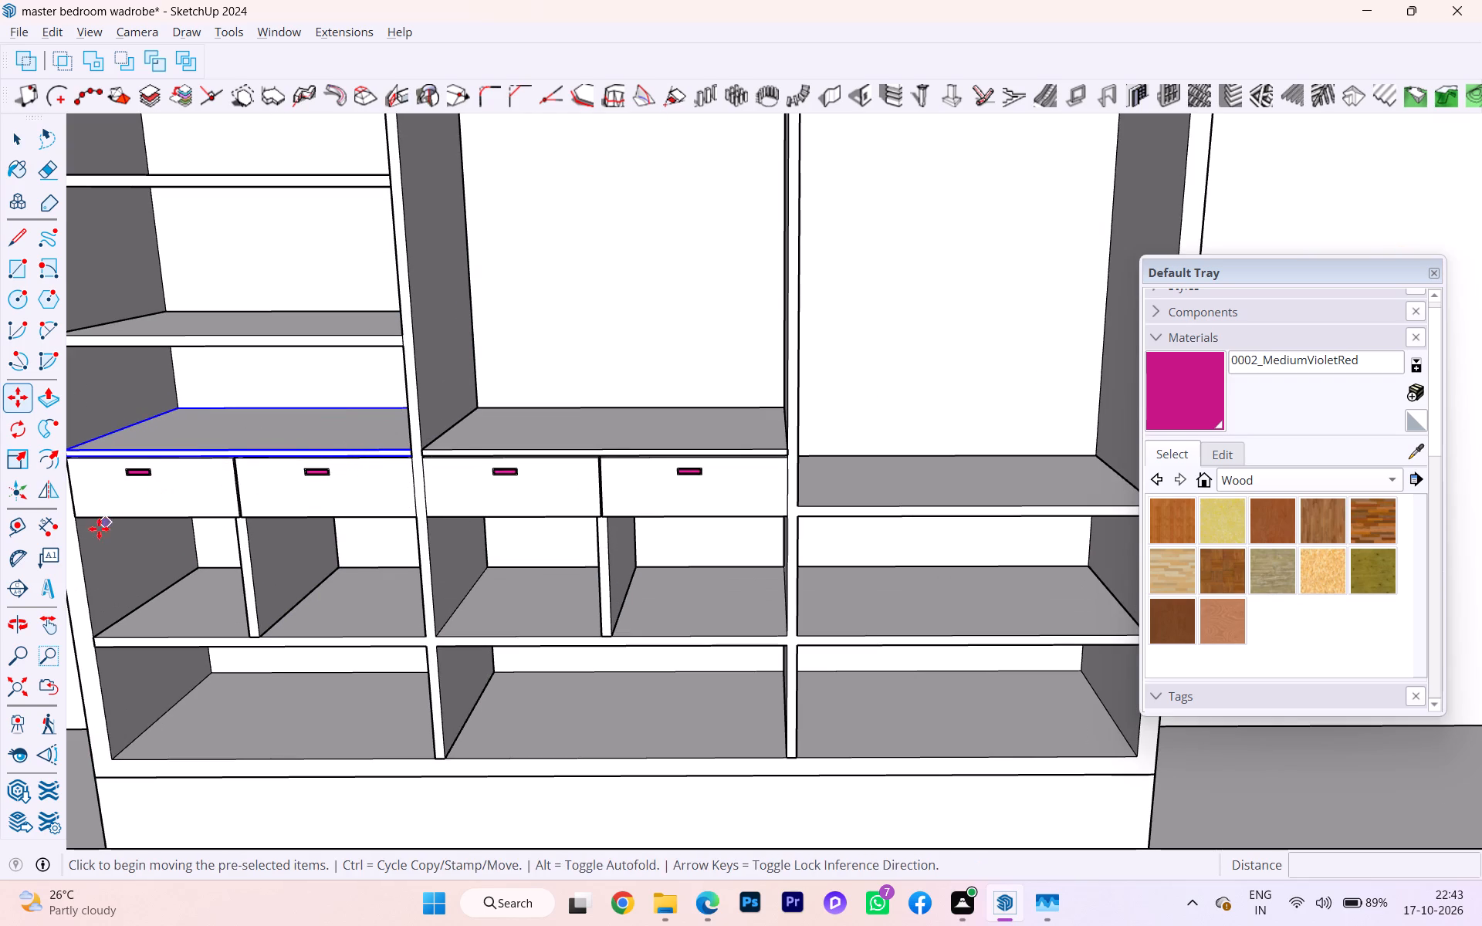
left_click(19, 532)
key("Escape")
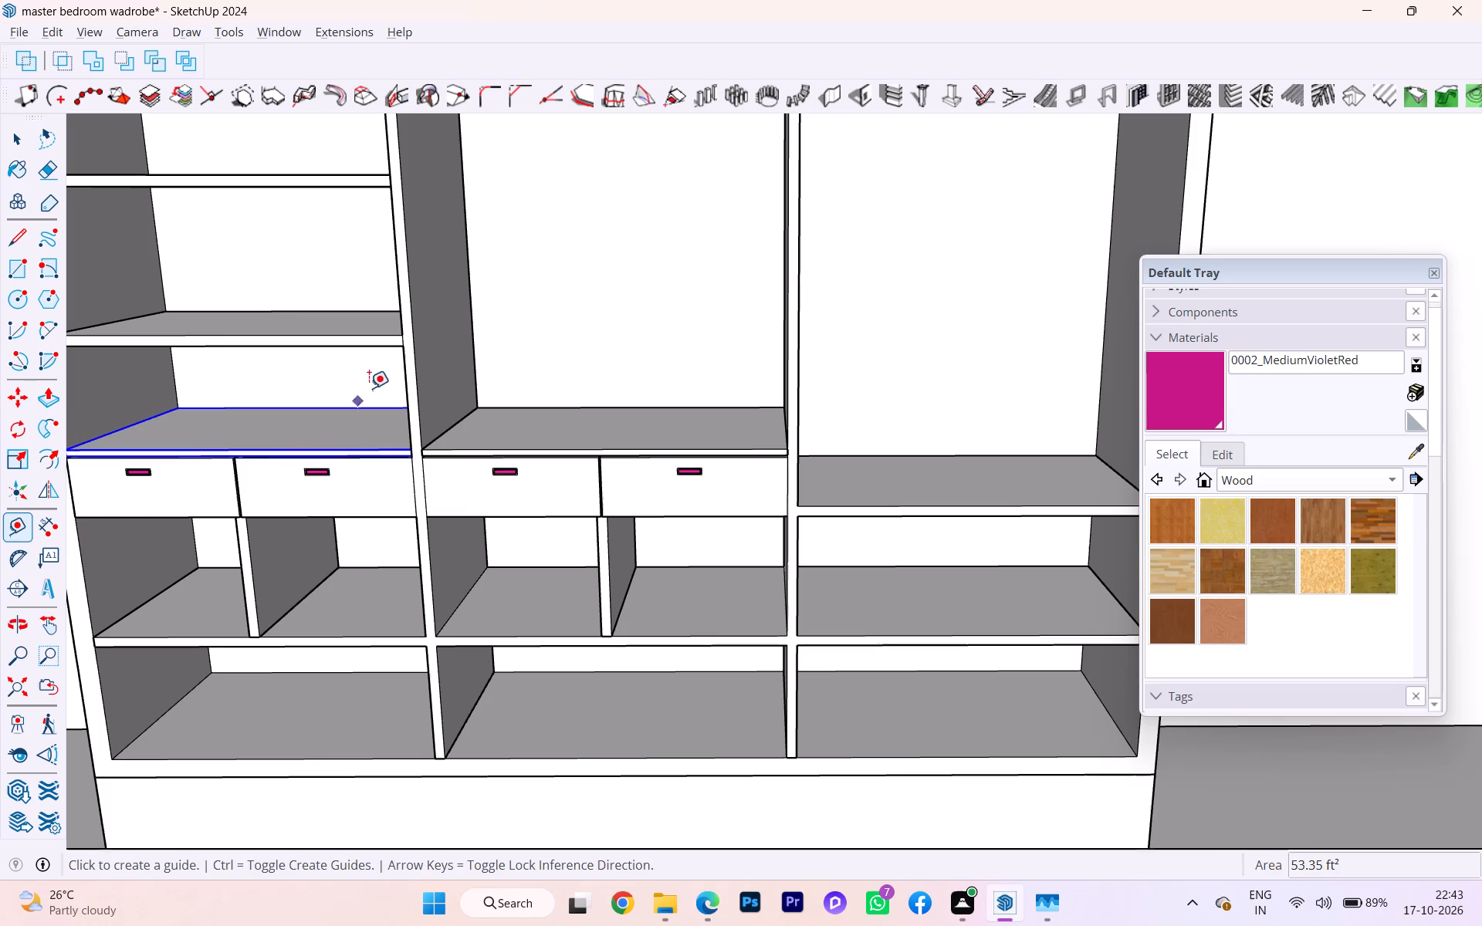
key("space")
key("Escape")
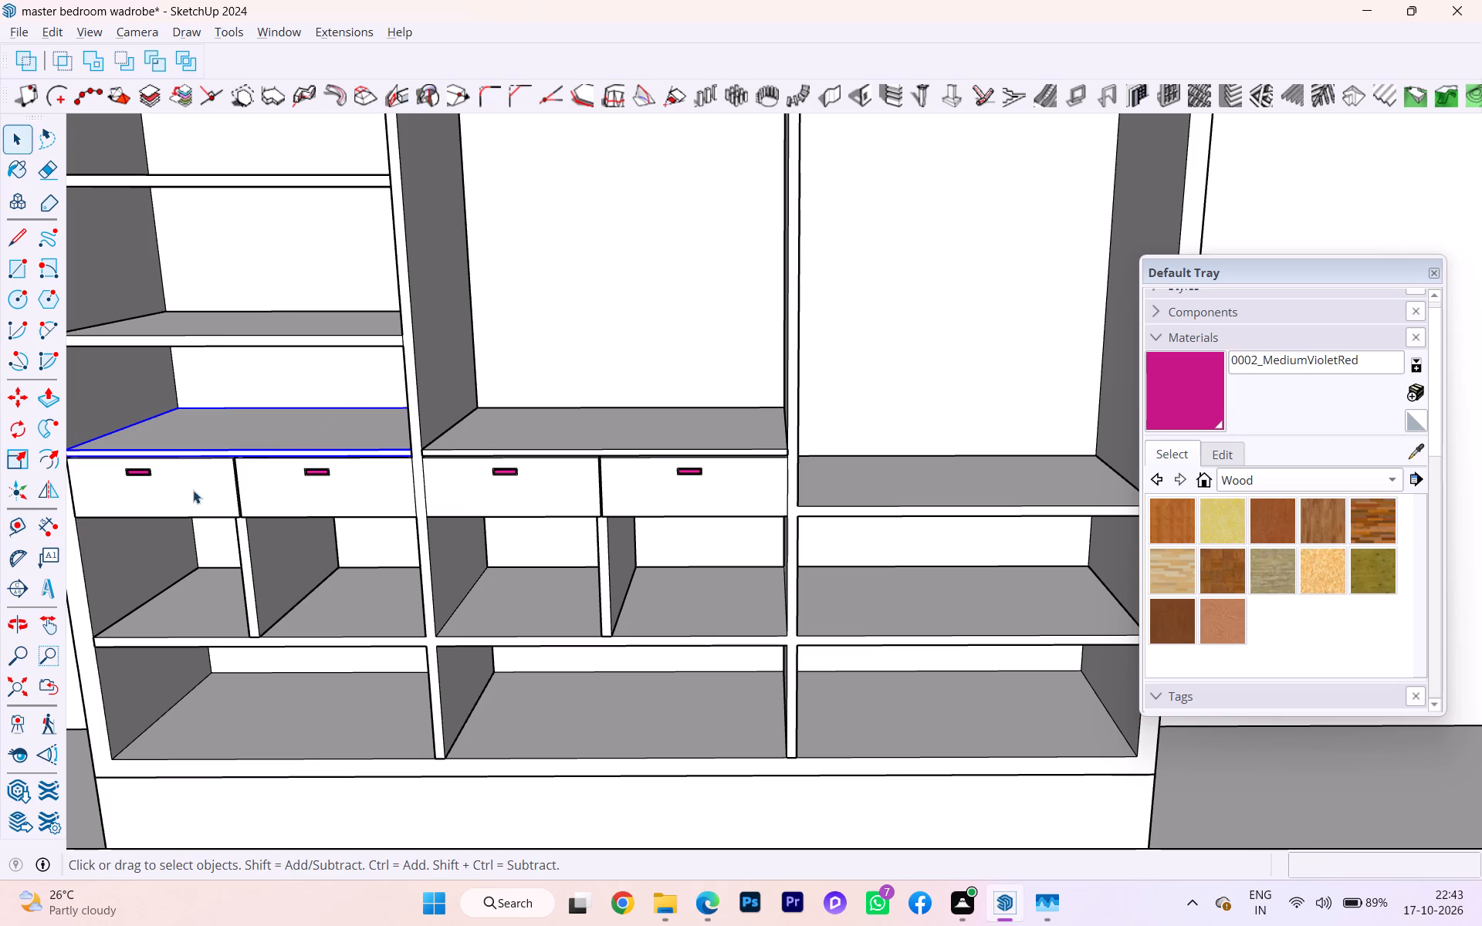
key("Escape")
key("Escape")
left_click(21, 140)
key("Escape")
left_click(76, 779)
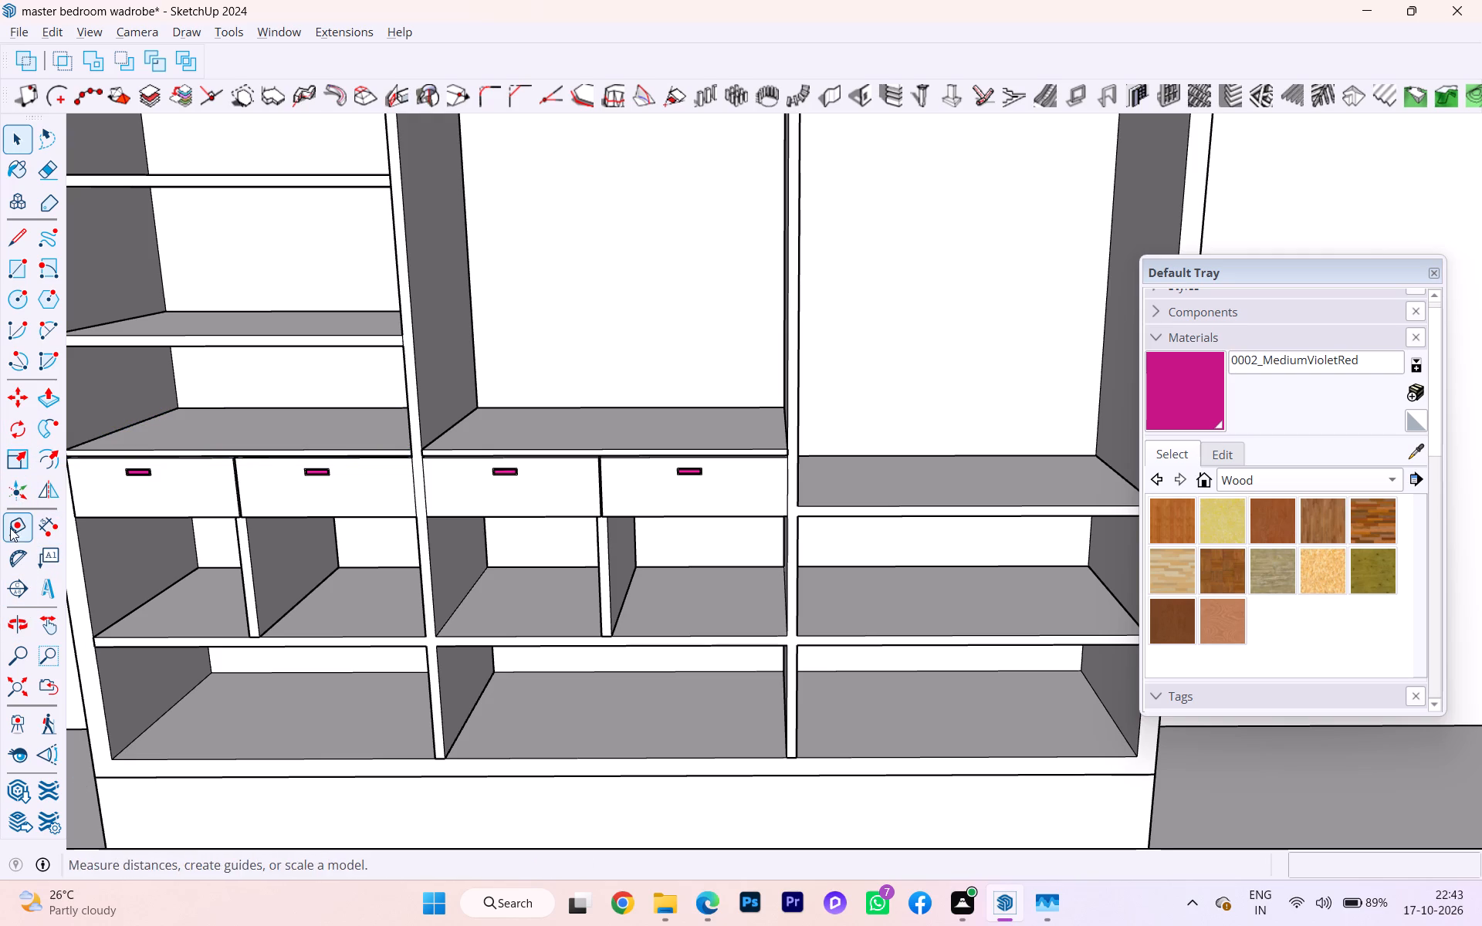
Measure the front-edge thickness of the left bay's shelf one level above the drawer-top shelf with the Tape Measure.
left_click(10, 528)
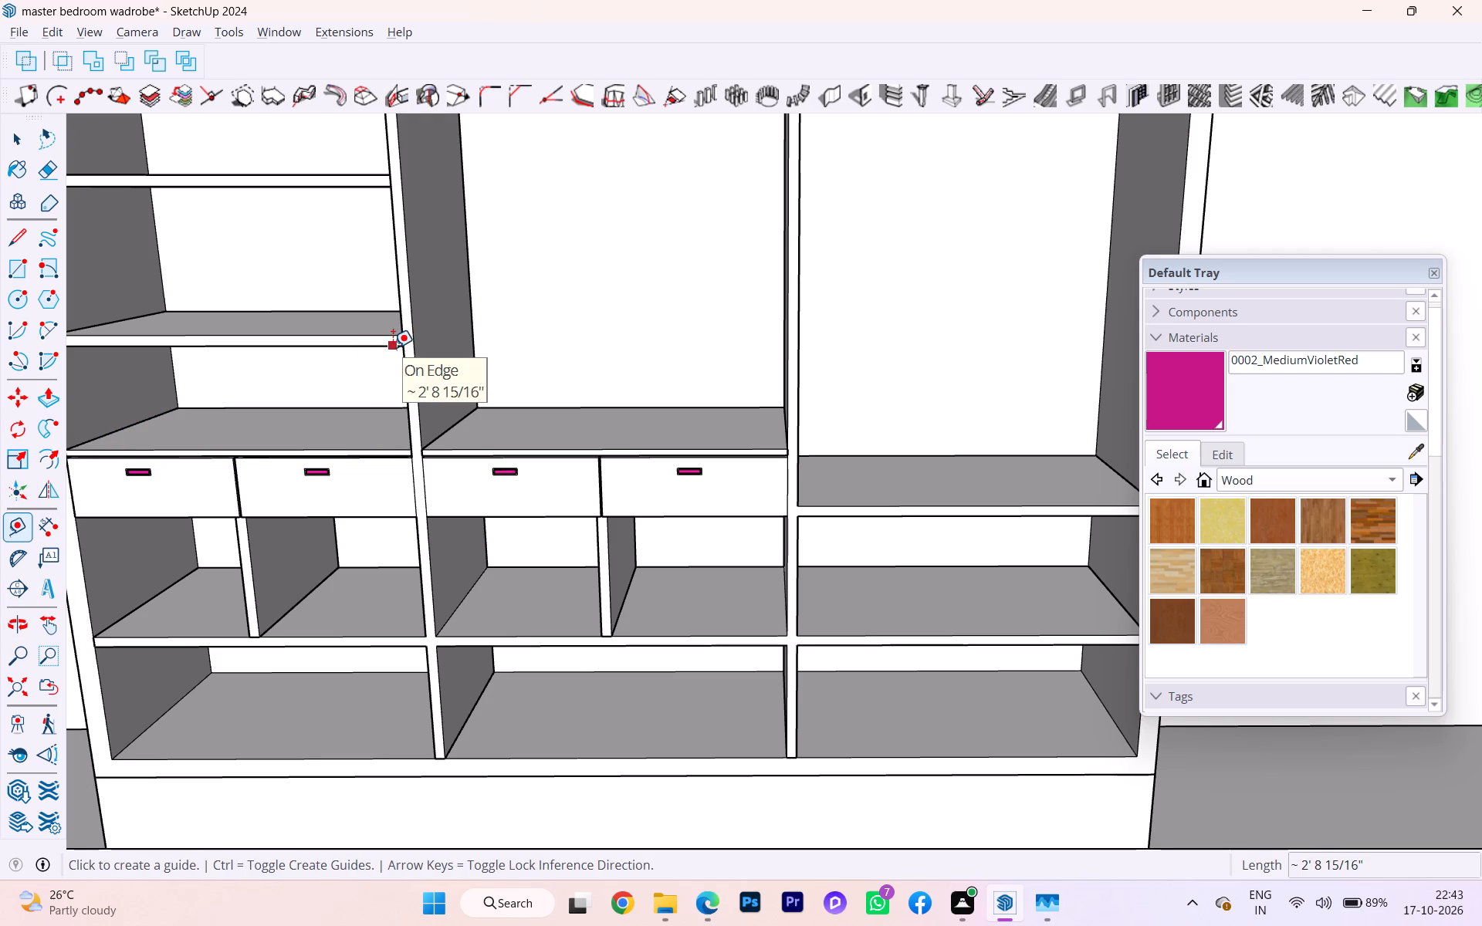
left_click(393, 347)
left_click(398, 339)
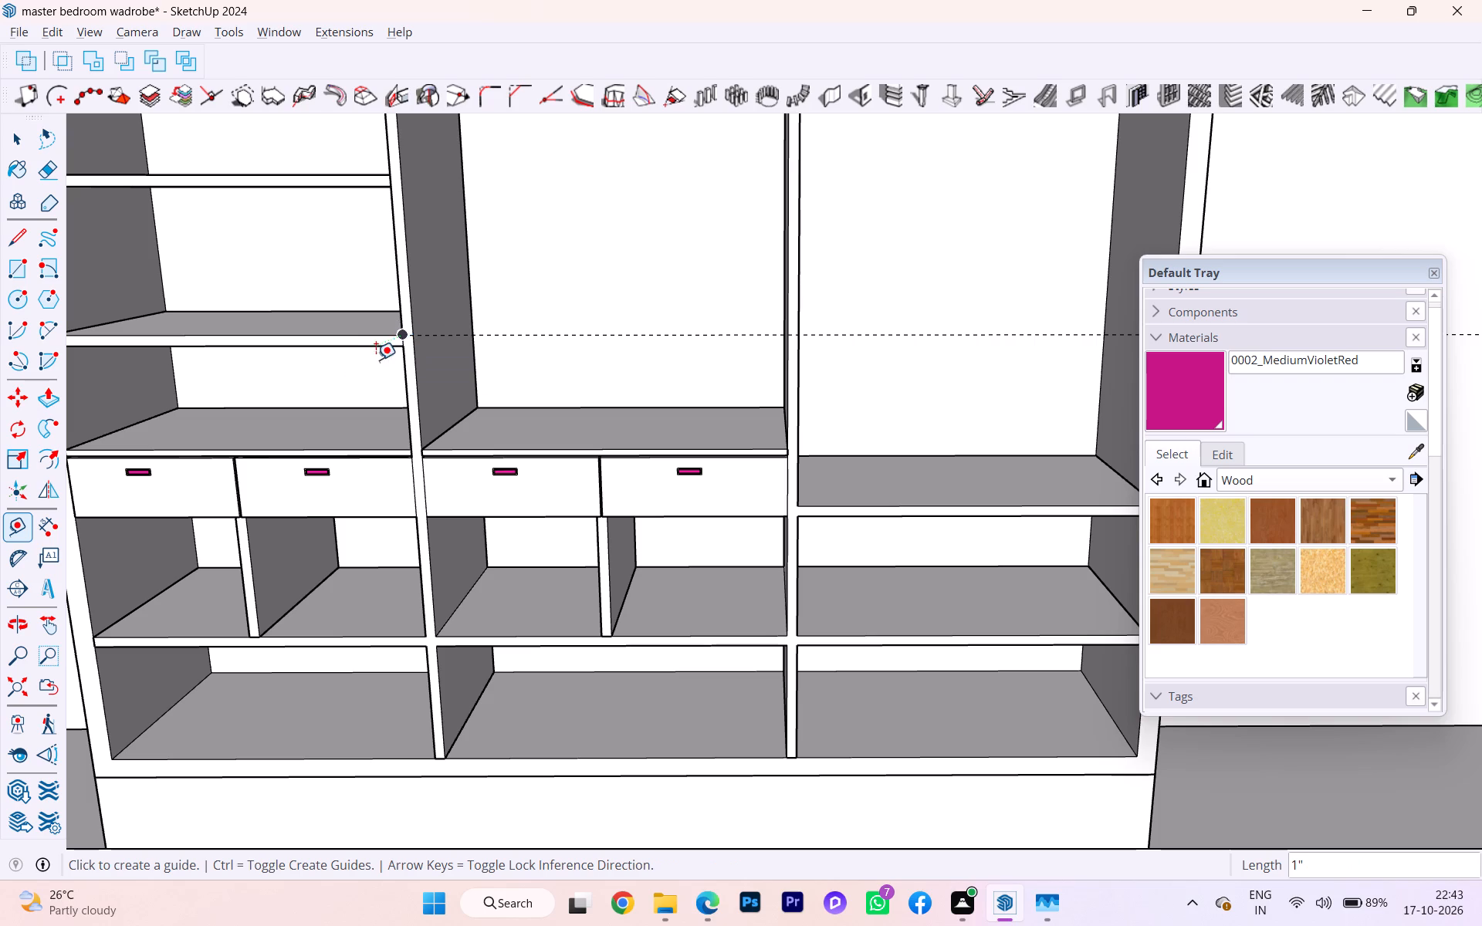
Copy the shelf directly above the left bay's drawers into the right bay, its front corner where the guide meets the outer side panel.
key("Escape")
scroll(393, 342, "down", 1)
scroll(393, 342, "up", 4)
scroll(394, 341, "down", 1)
scroll(394, 341, "up", 1)
scroll(396, 341, "down", 3)
scroll(398, 343, "up", 1)
key("space")
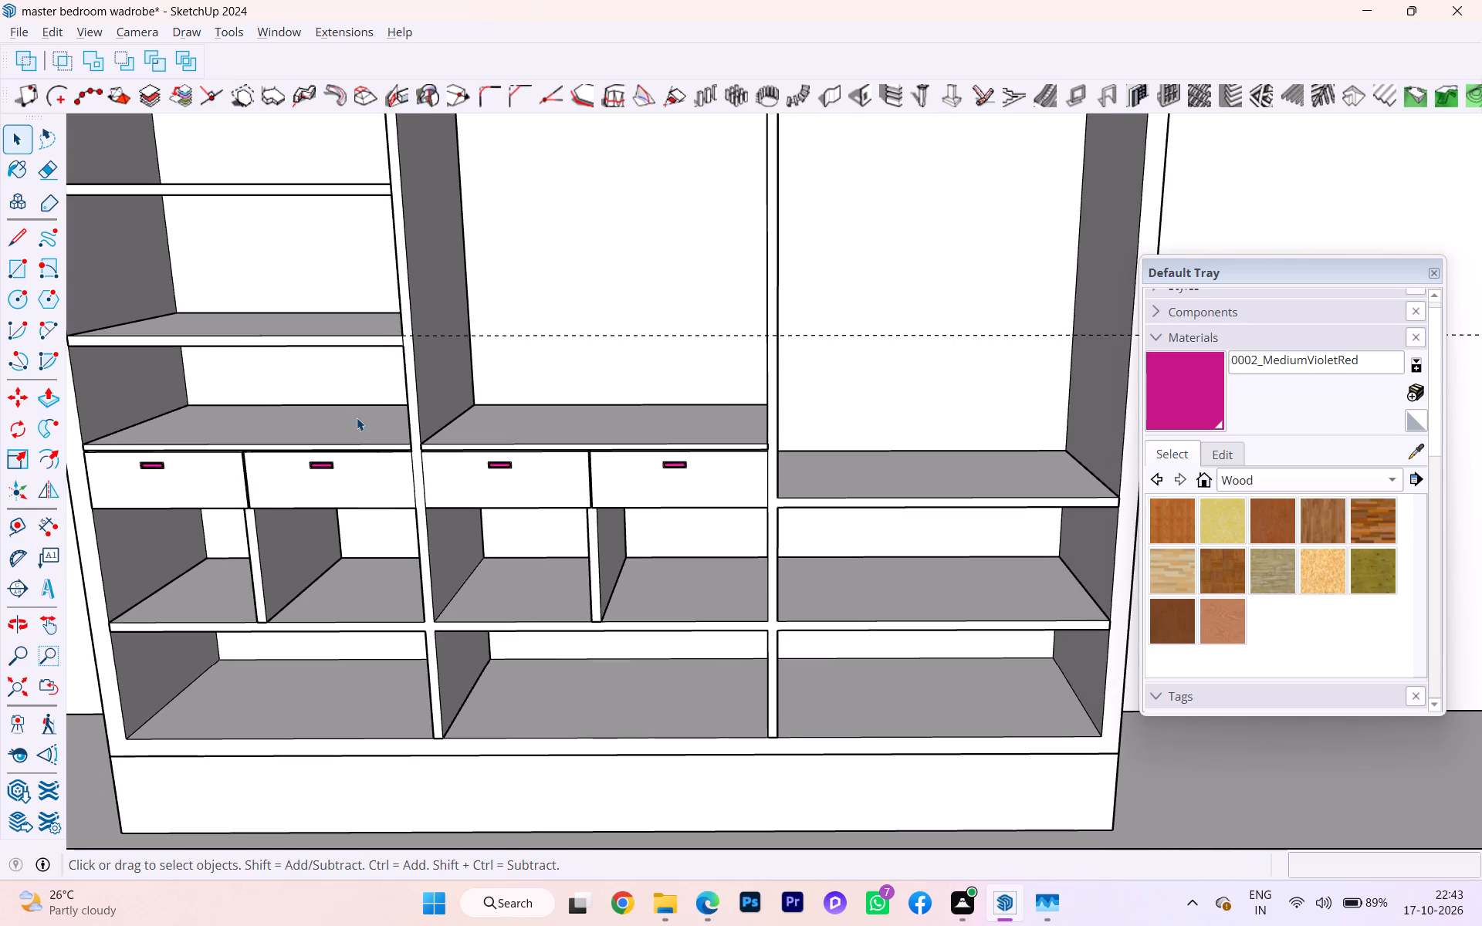
left_click(354, 417)
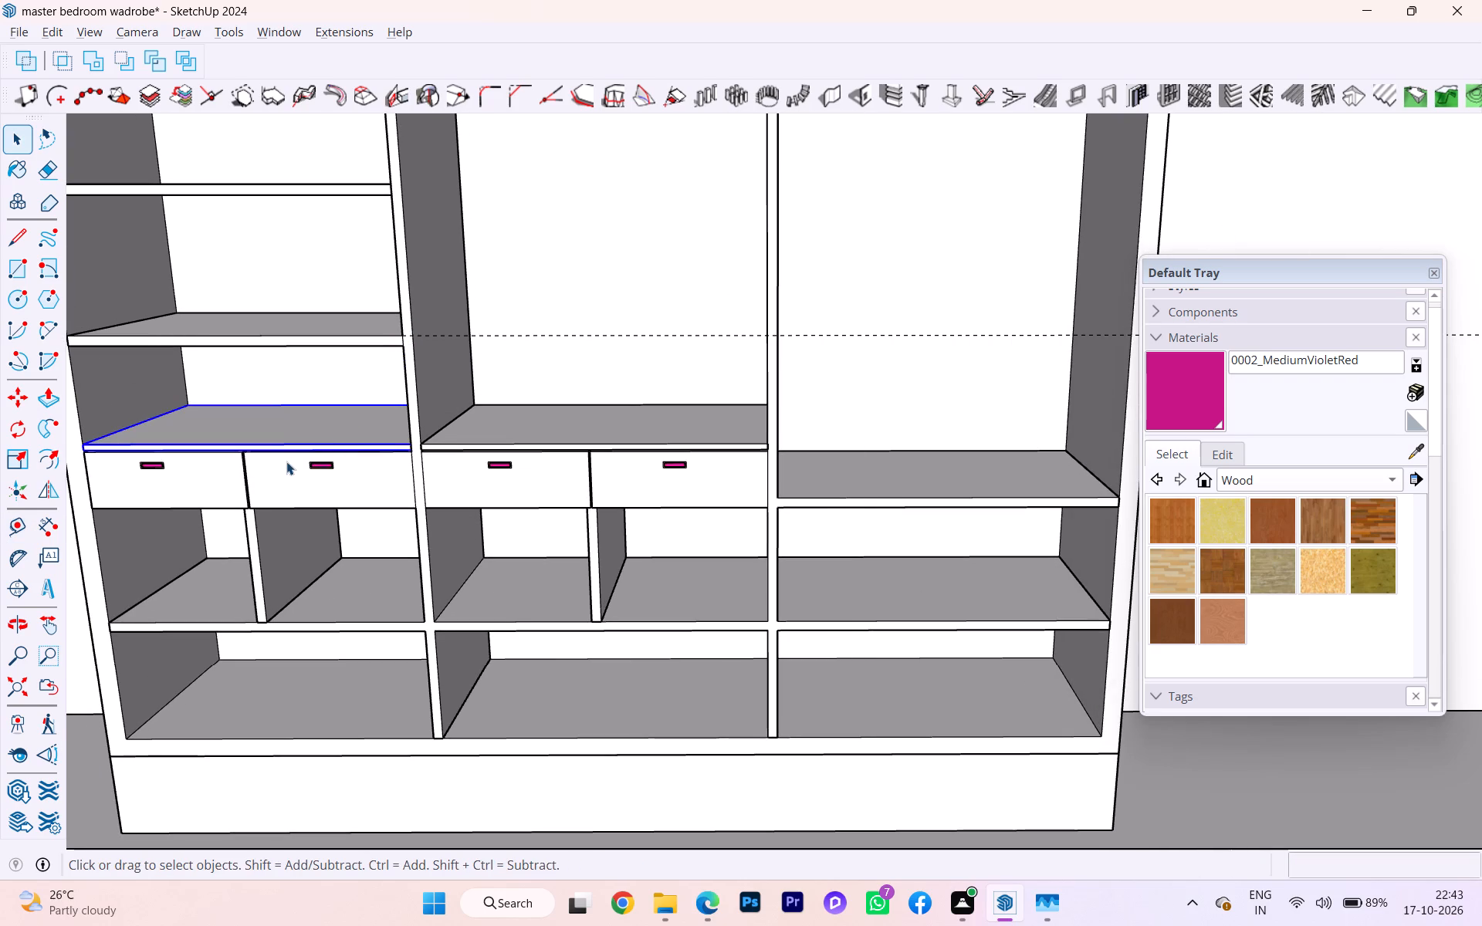
key("m")
scroll(381, 458, "up", 3)
scroll(422, 466, "down", 1)
scroll(424, 461, "up", 1)
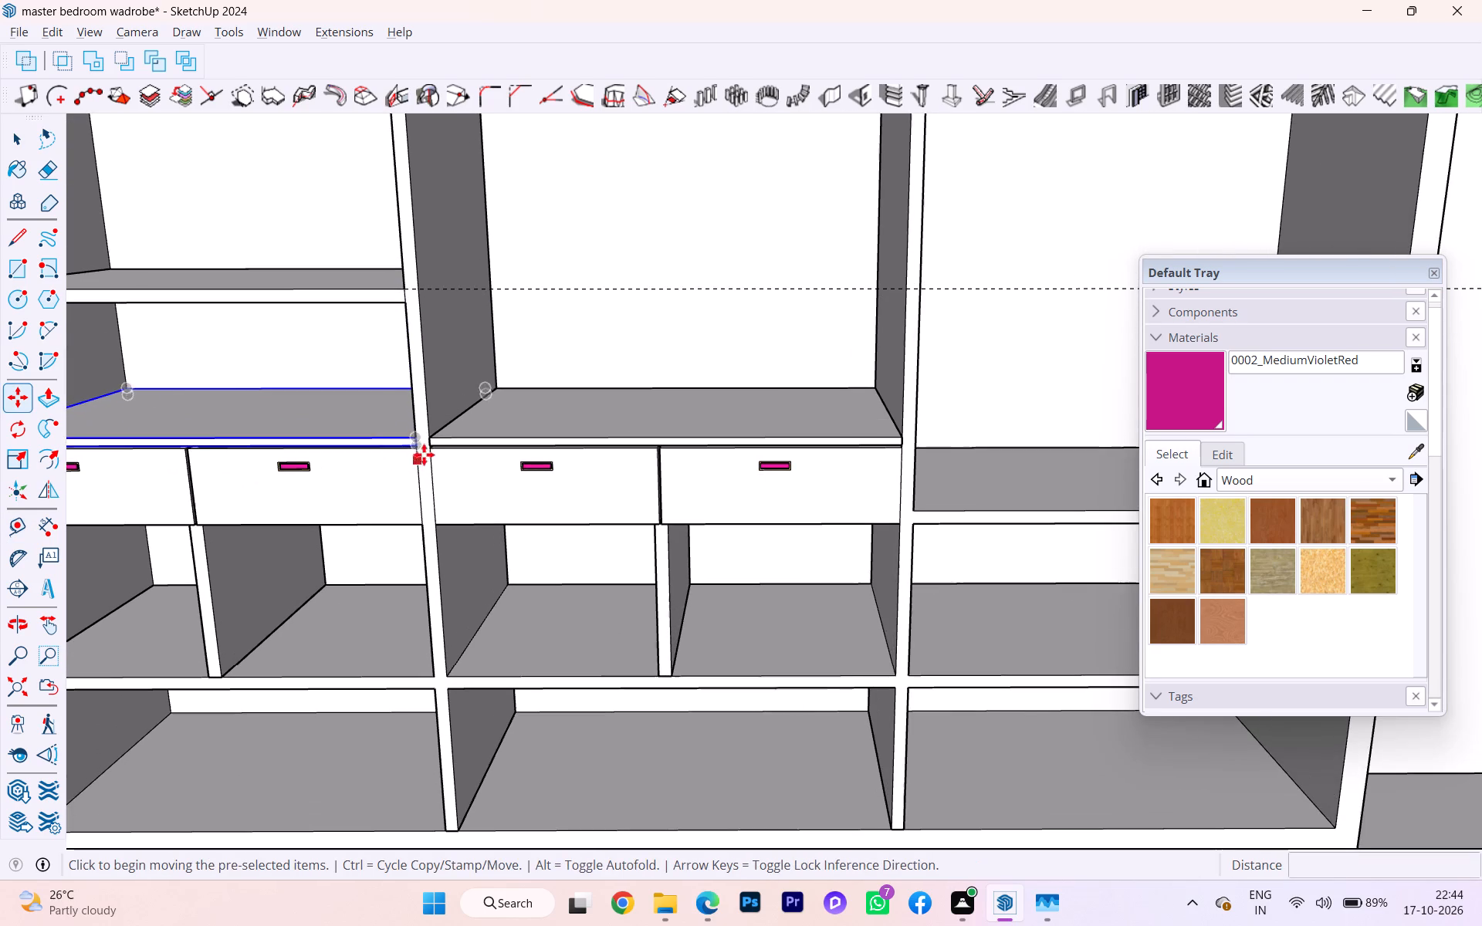
left_click(414, 441)
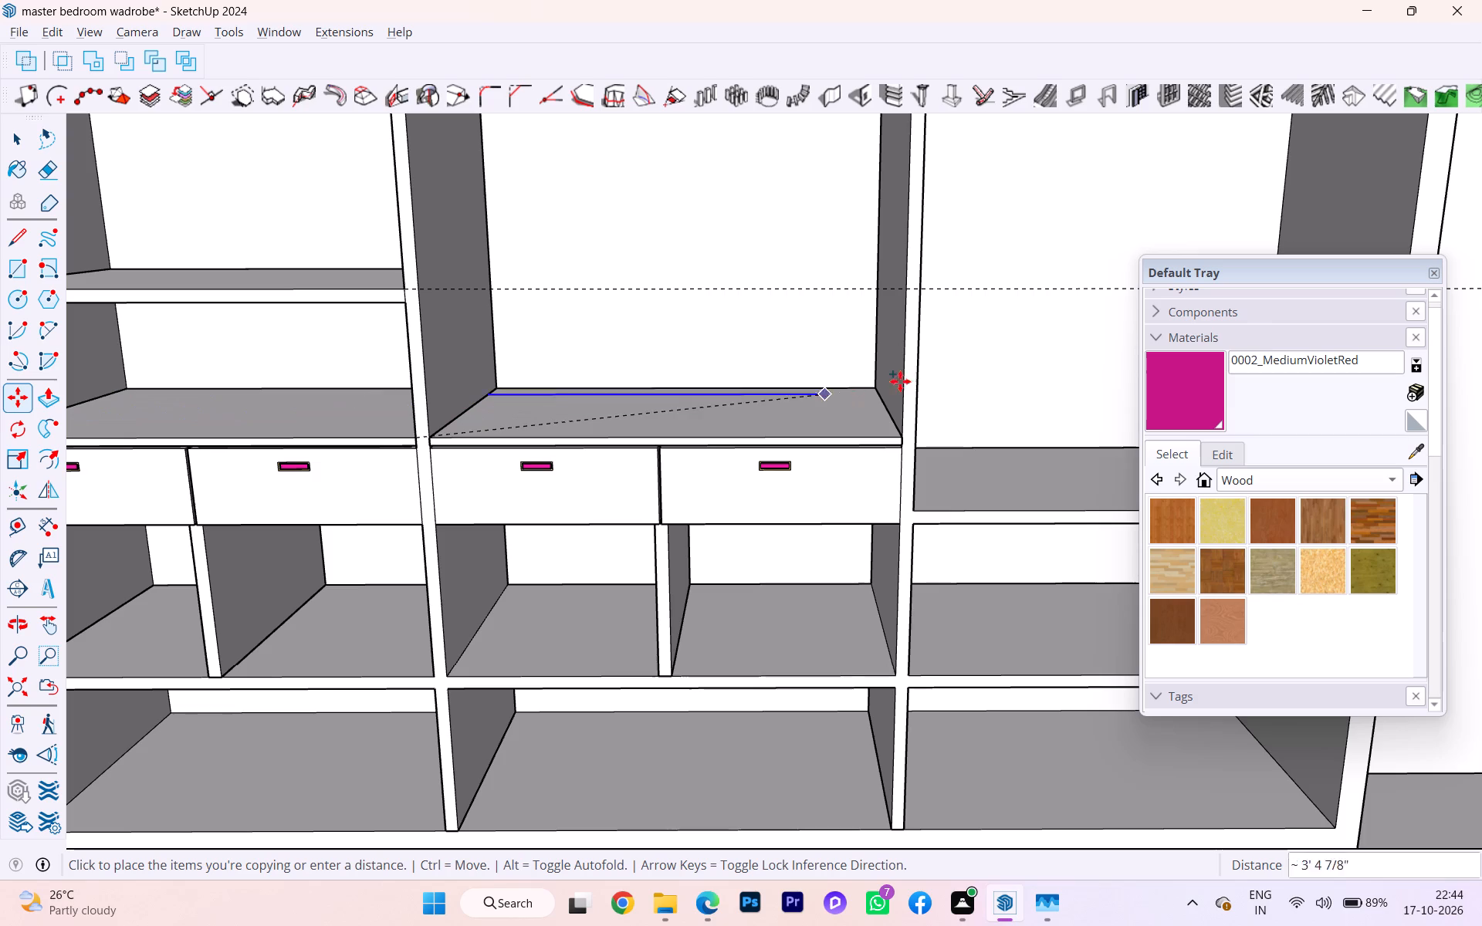
scroll(731, 348, "down", 9)
scroll(386, 377, "up", 1)
scroll(386, 377, "down", 1)
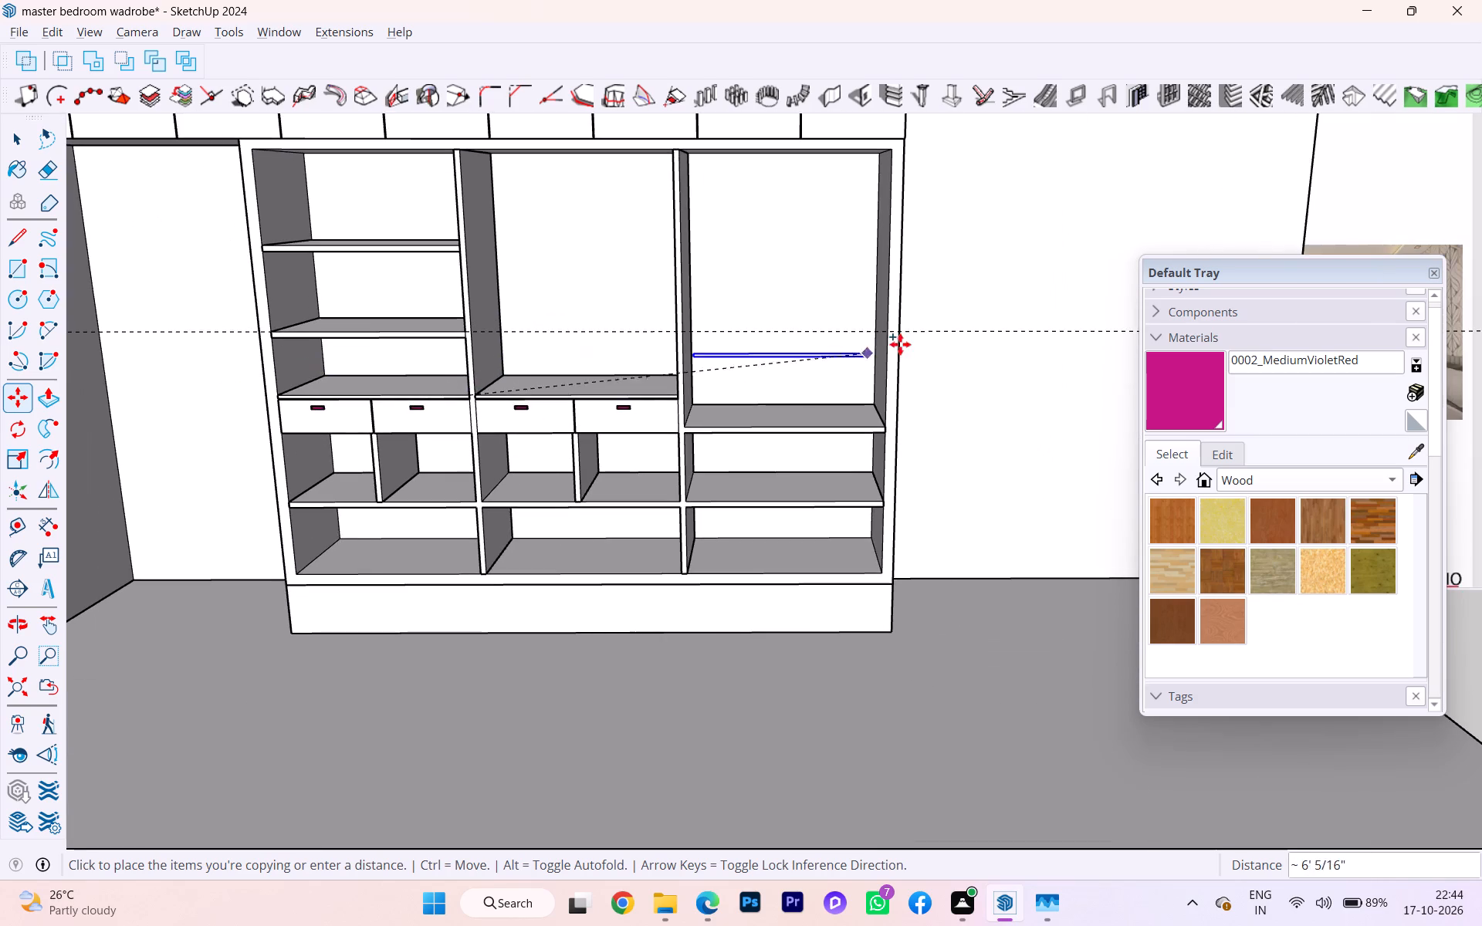
scroll(884, 334, "up", 5)
scroll(884, 329, "down", 3)
scroll(884, 329, "up", 4)
scroll(884, 329, "down", 4)
scroll(884, 329, "up", 3)
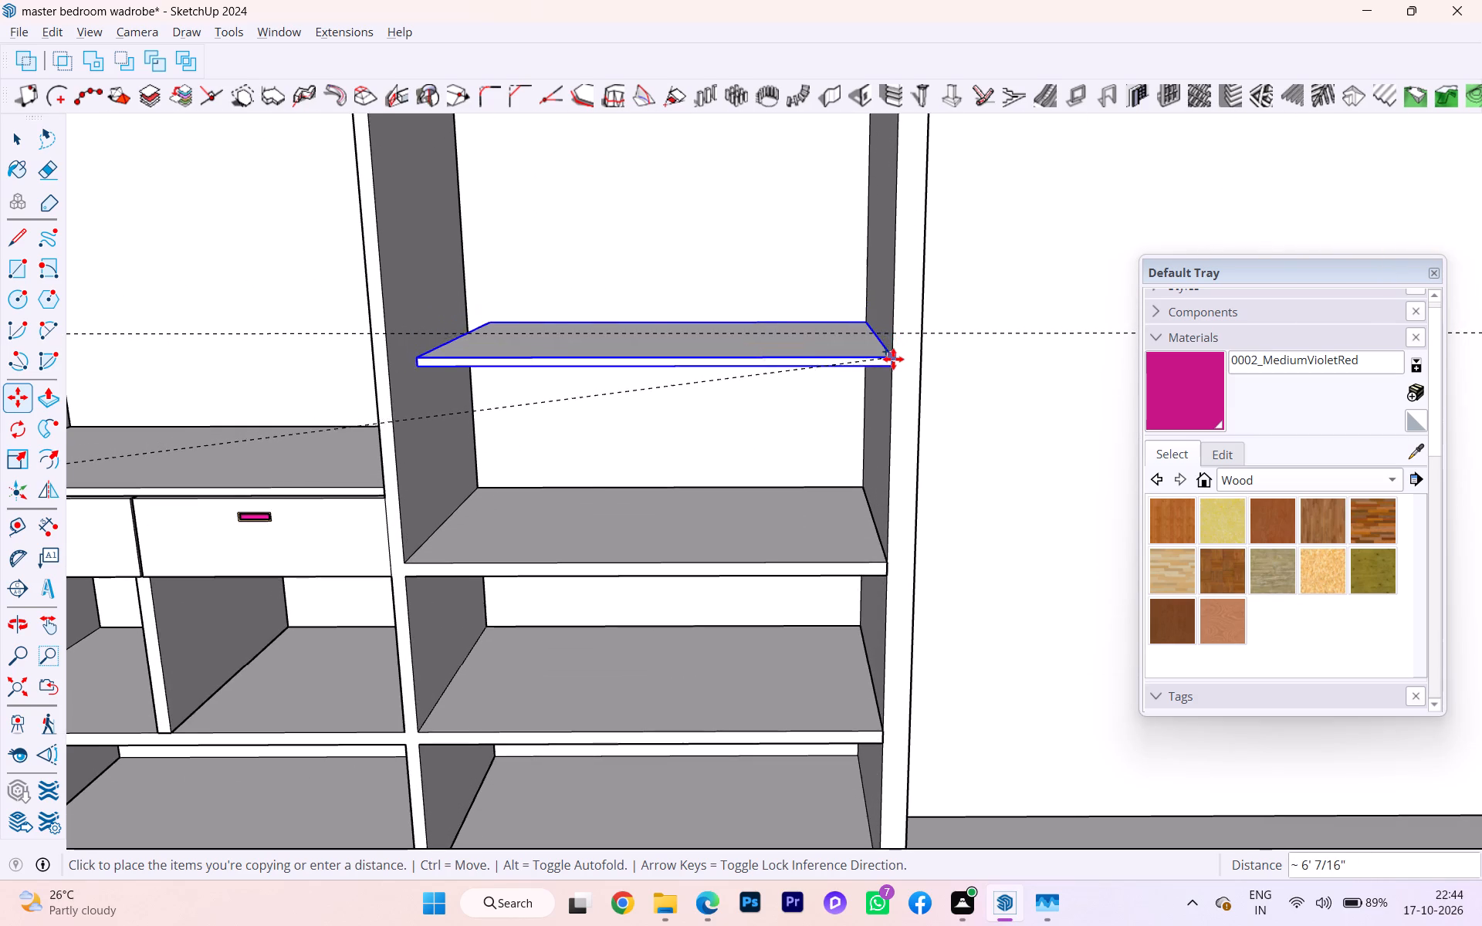
scroll(892, 359, "up", 5)
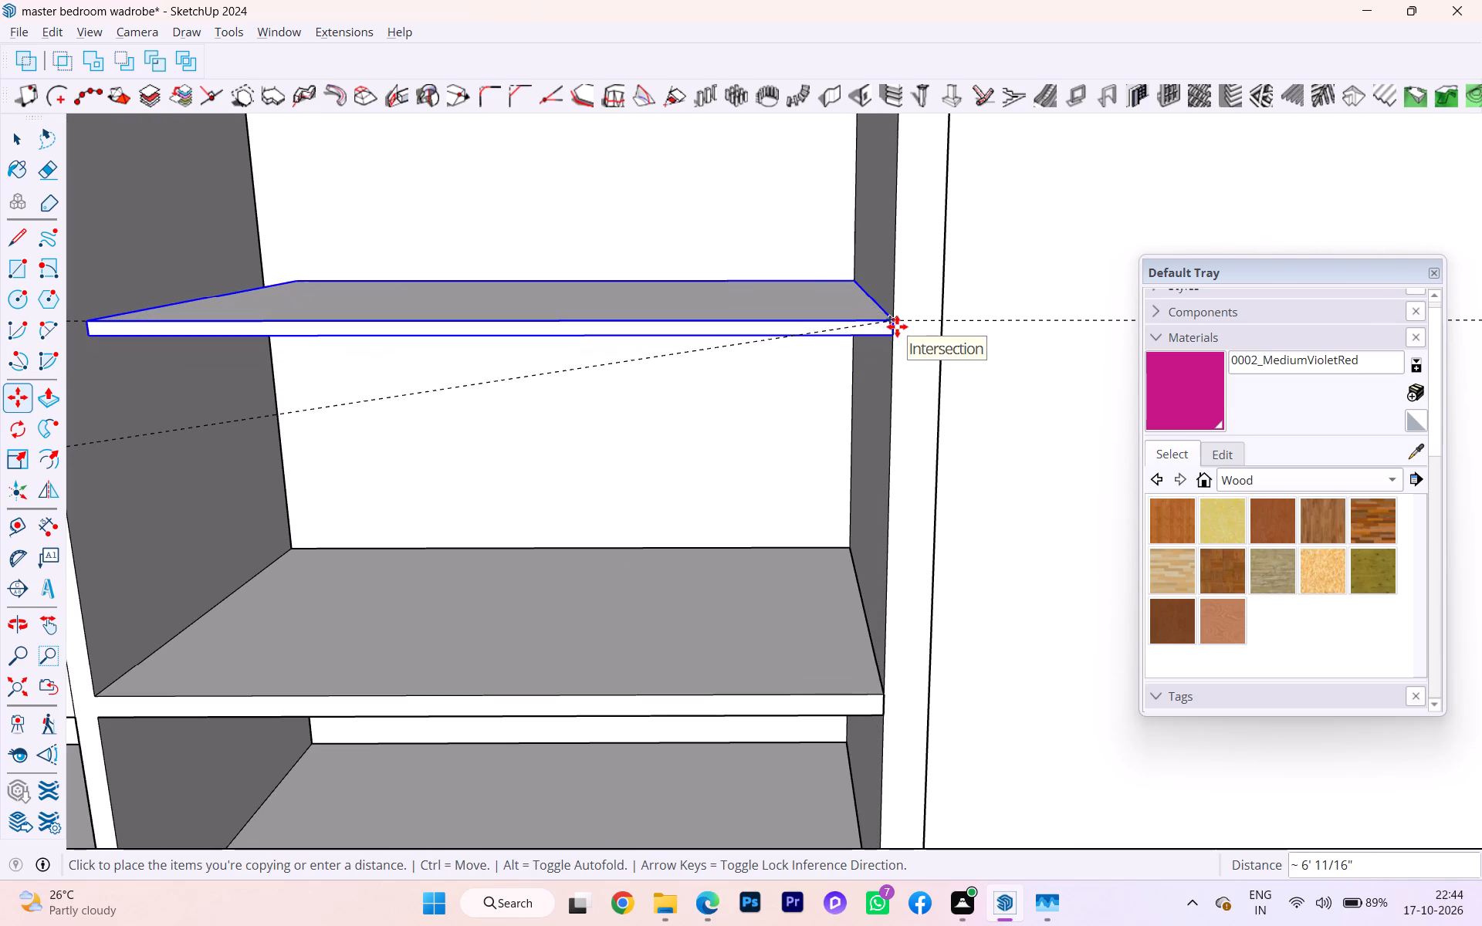
left_click(897, 326)
Open the copied shelf for editing and Push/Pull its left end face 2" to meet the partition.
scroll(886, 335, "down", 2)
scroll(886, 337, "up", 1)
scroll(886, 337, "down", 5)
scroll(596, 373, "down", 1)
middle_click_drag(593, 362, 690, 243)
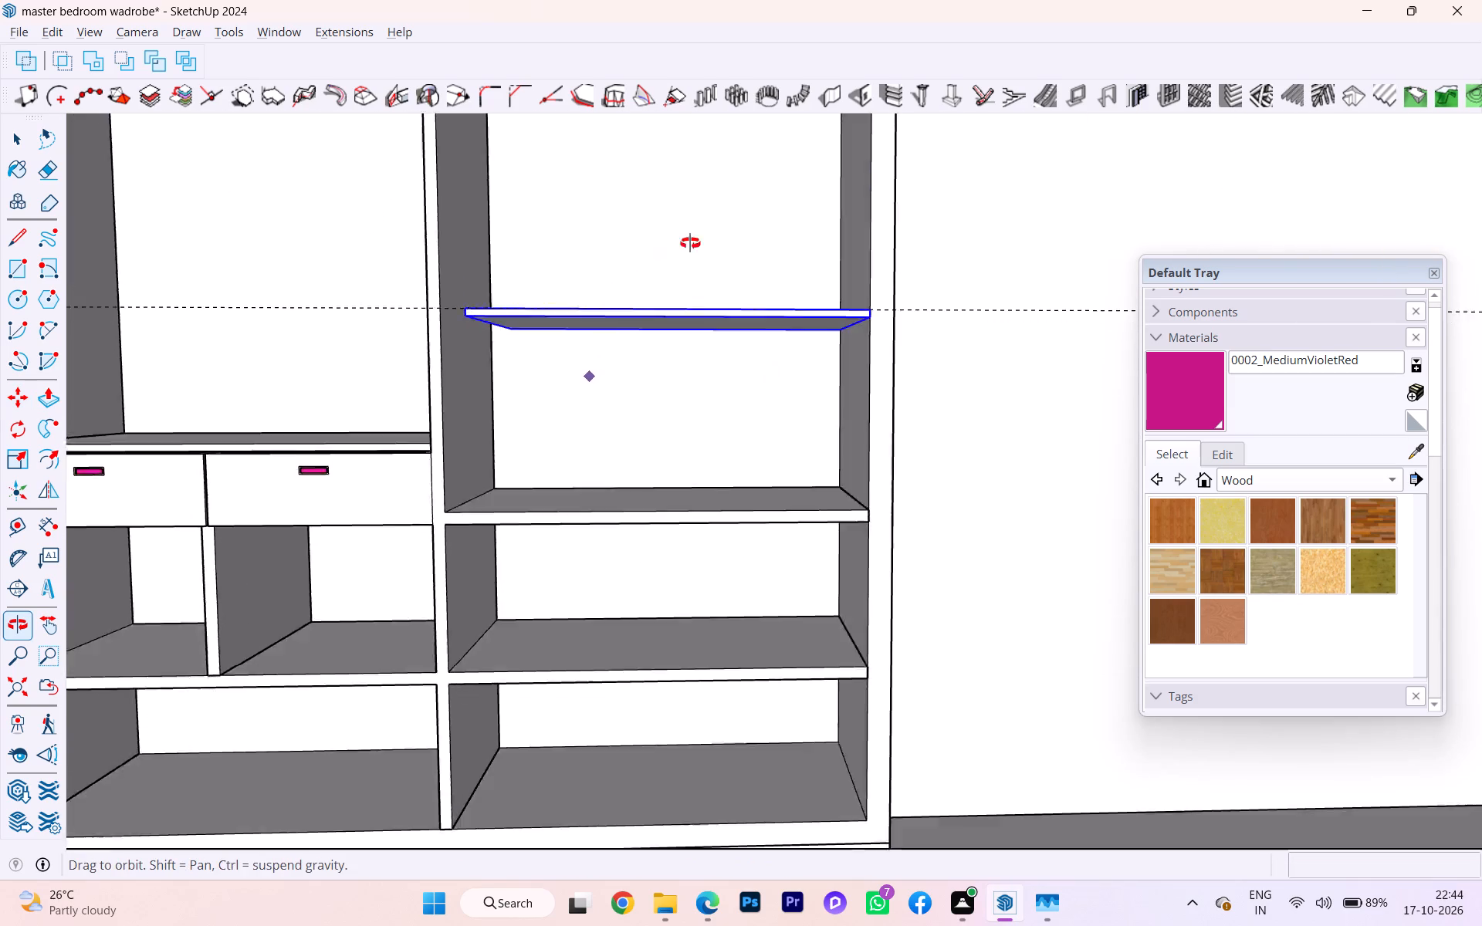
middle_click_drag(690, 243, 826, 248)
key("space")
scroll(546, 304, "up", 6)
scroll(541, 295, "down", 1)
middle_click_drag(541, 295, 605, 368)
scroll(535, 327, "up", 1)
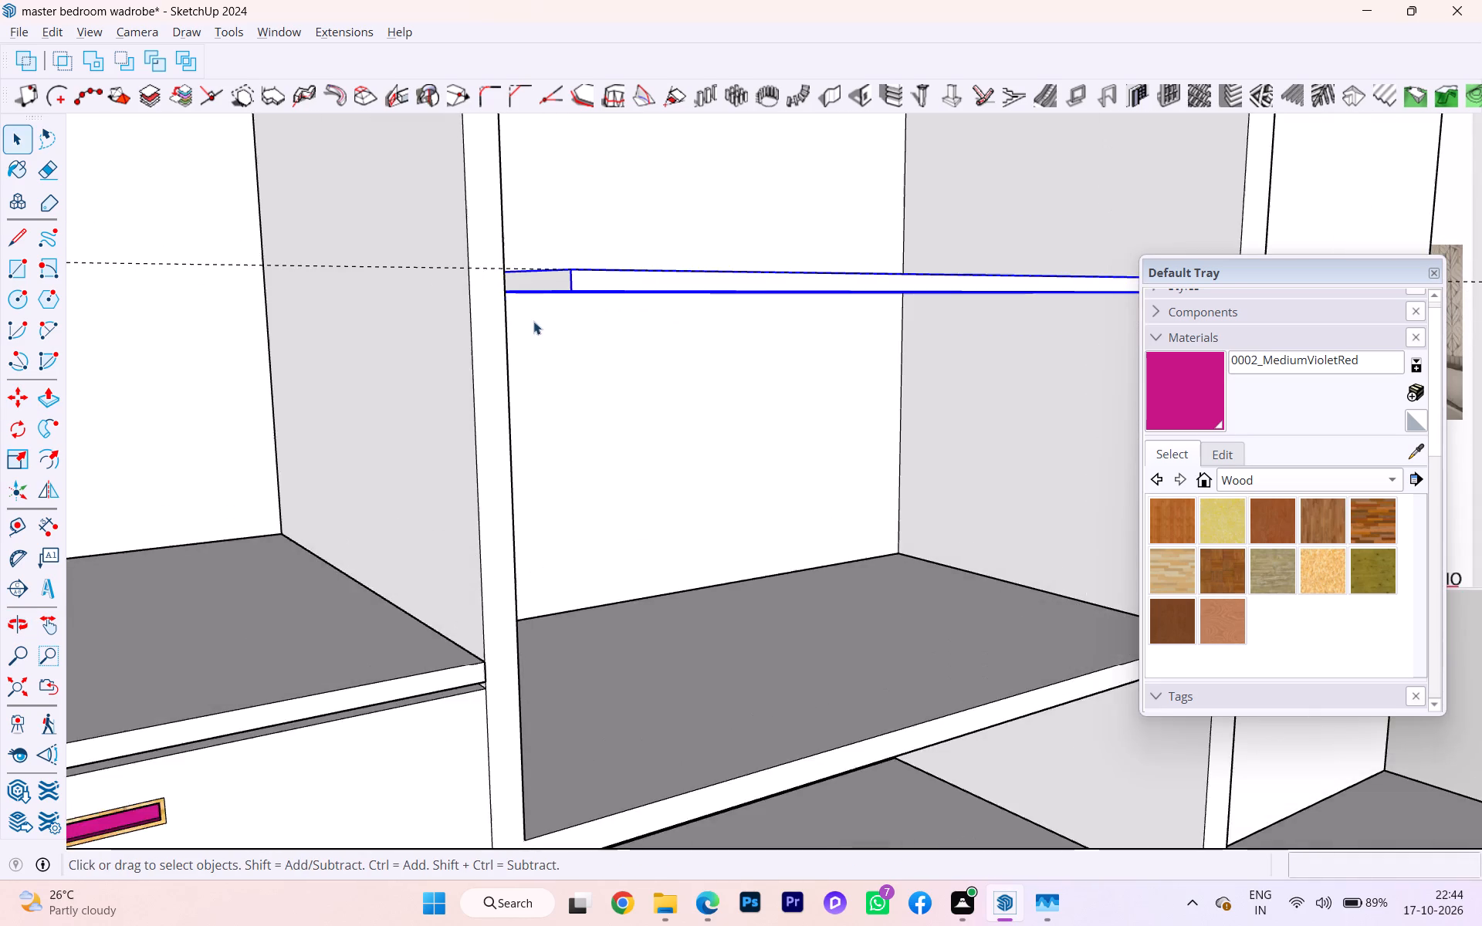
scroll(533, 321, "up", 2)
scroll(544, 262, "down", 1)
scroll(544, 262, "up", 8)
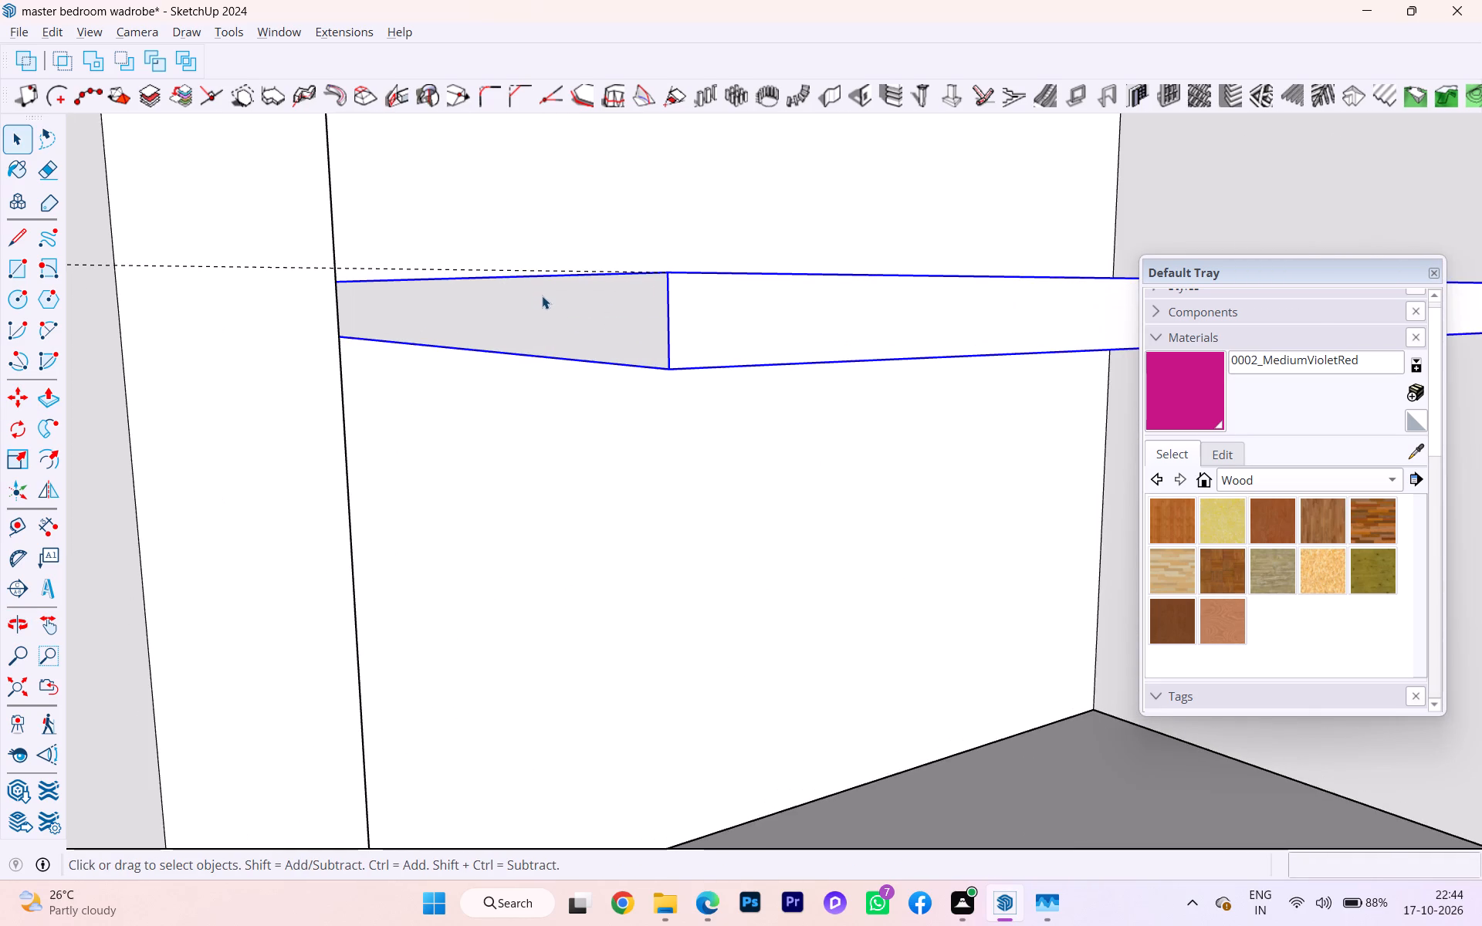
left_click(542, 296)
left_click(539, 304)
double_click(531, 325)
left_click(531, 325)
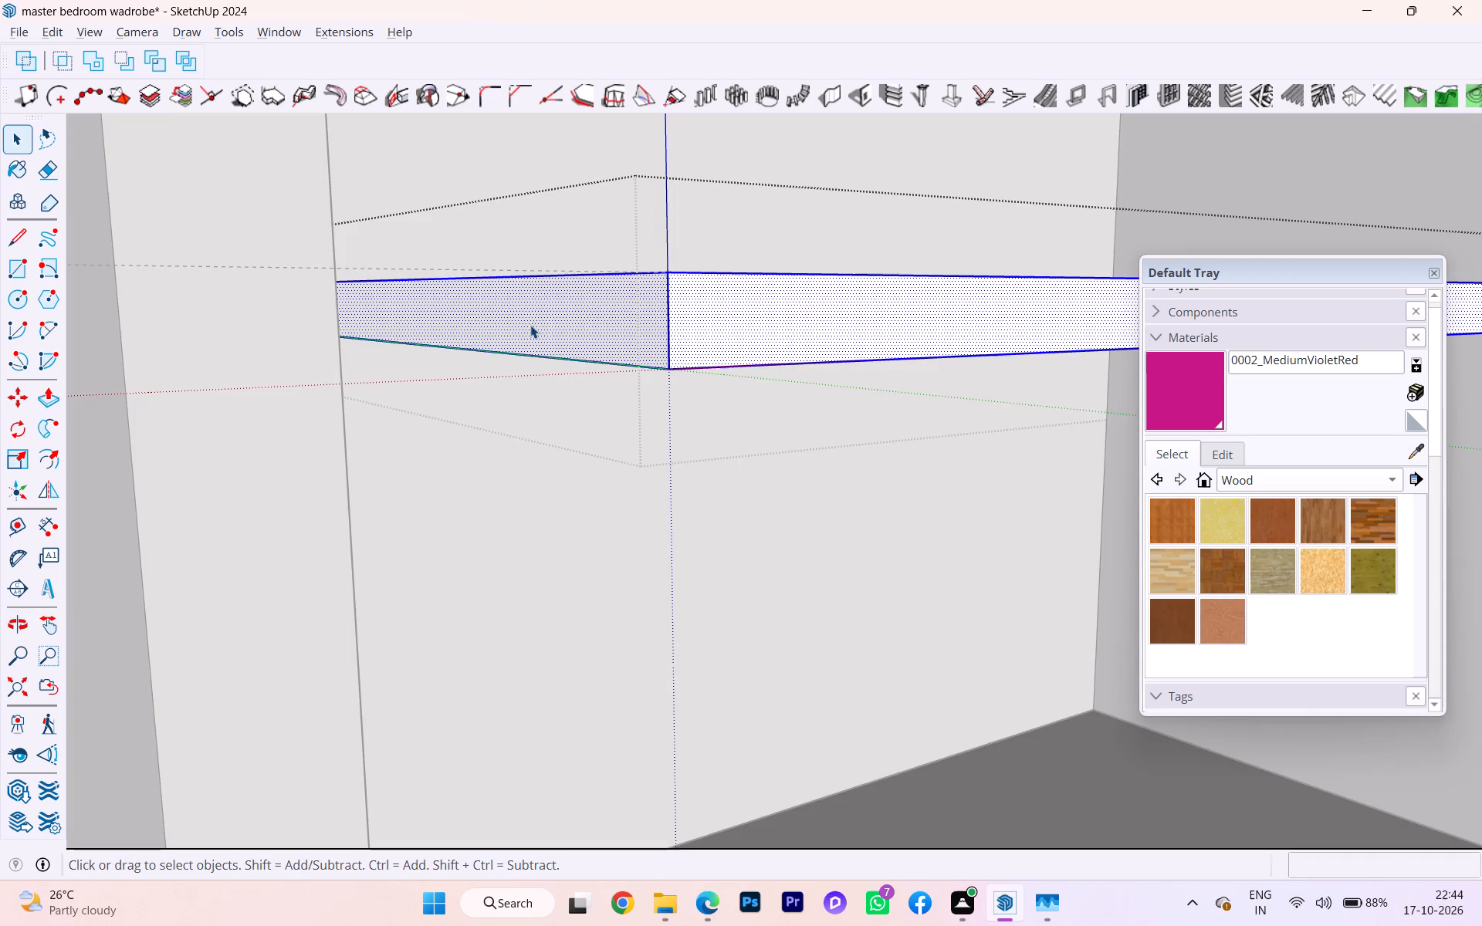
left_click(546, 324)
left_click(554, 324)
key("p")
left_click(606, 325)
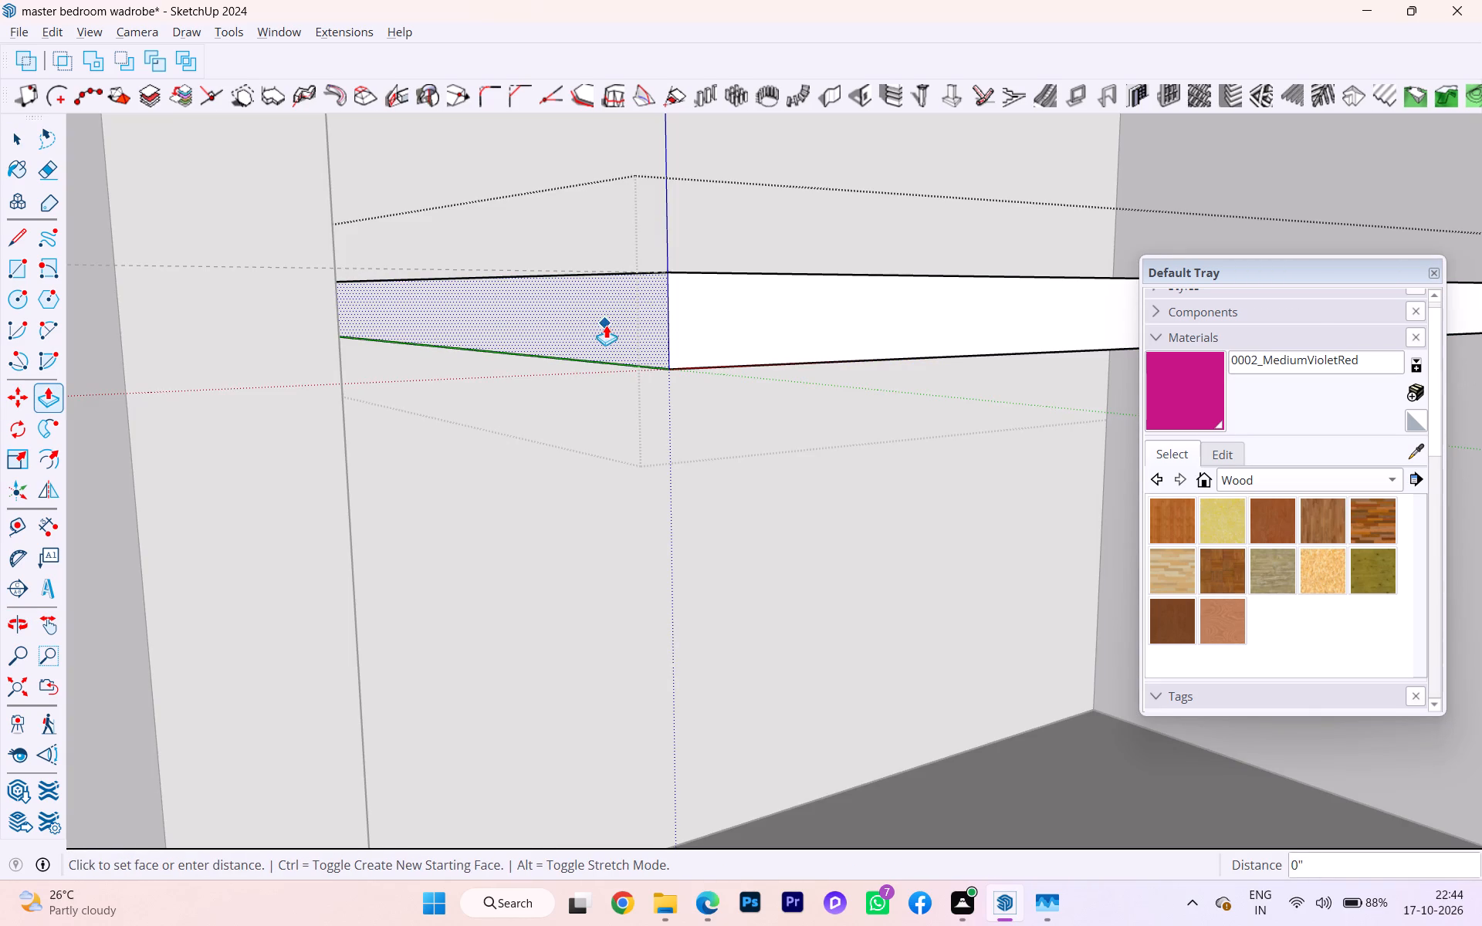
left_click(340, 312)
Close the shelf's editing and examine how the extended shelf fits across the right bay.
scroll(466, 337, "down", 1)
middle_click_drag(472, 338, 211, 363)
scroll(225, 363, "down", 6)
scroll(225, 363, "up", 1)
scroll(225, 363, "down", 5)
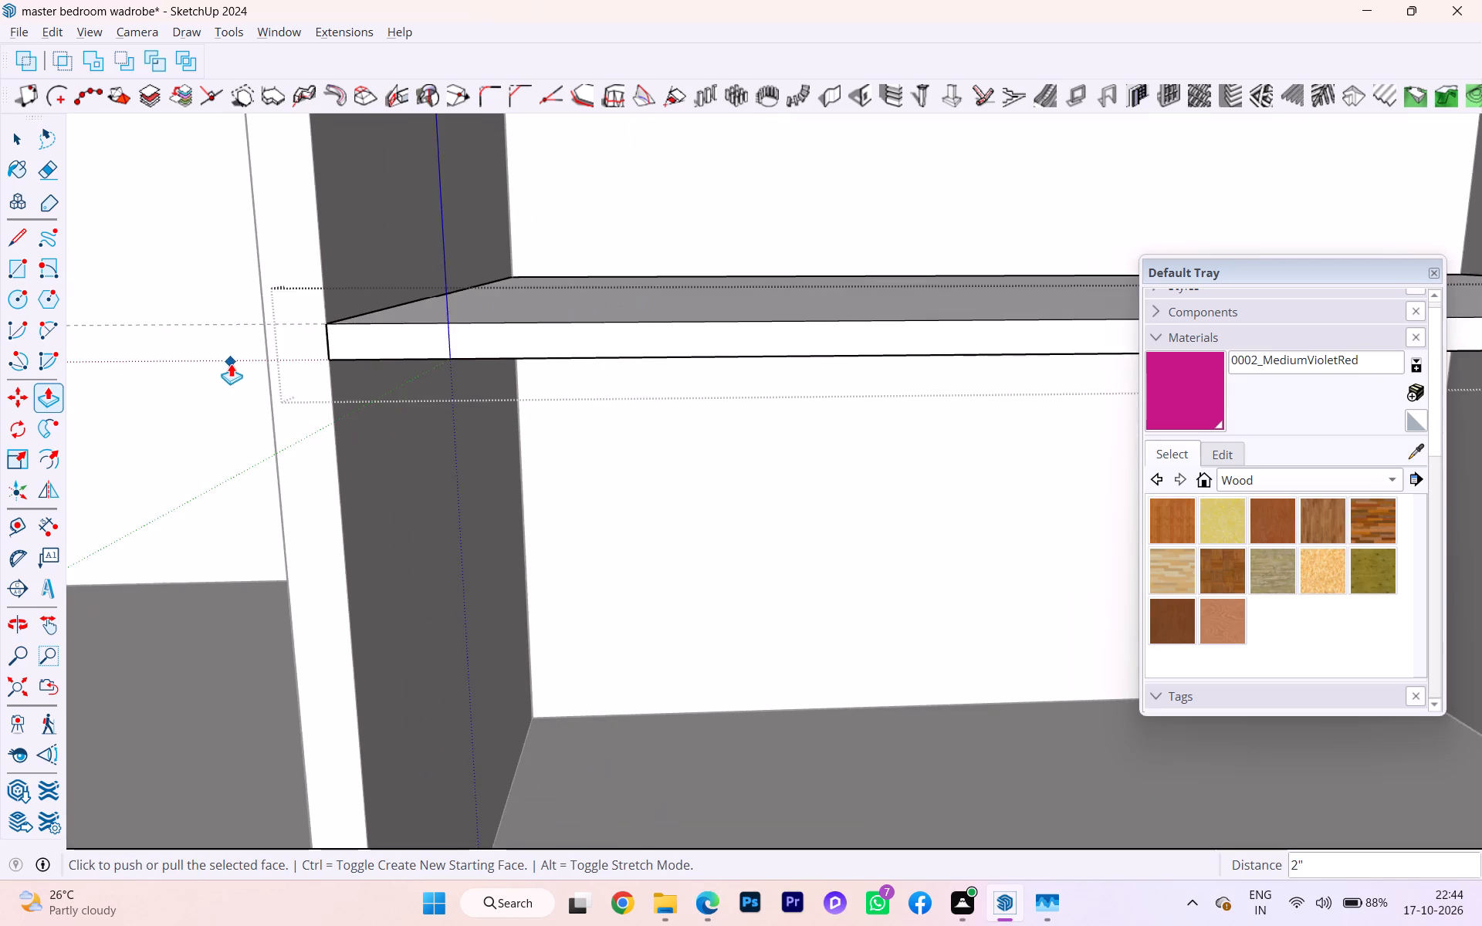
scroll(231, 363, "down", 3)
scroll(357, 362, "down", 1)
scroll(357, 362, "up", 2)
scroll(357, 362, "down", 2)
scroll(357, 362, "up", 1)
scroll(357, 362, "down", 1)
scroll(568, 360, "down", 1)
middle_click_drag(570, 360, 440, 544)
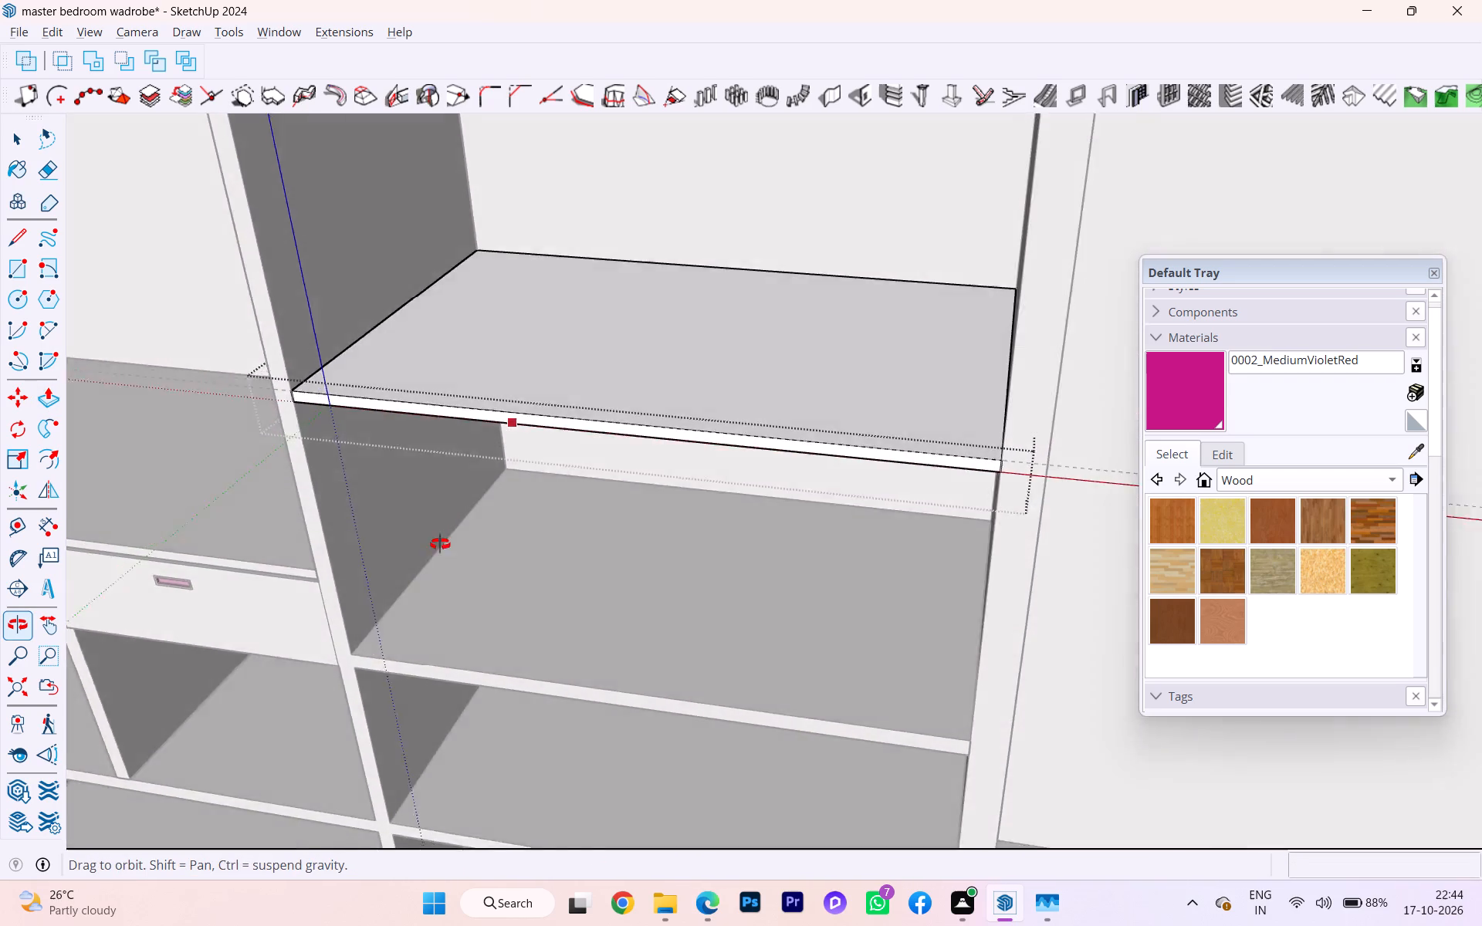
middle_click_drag(440, 544, 431, 610)
scroll(417, 444, "down", 8)
key("space")
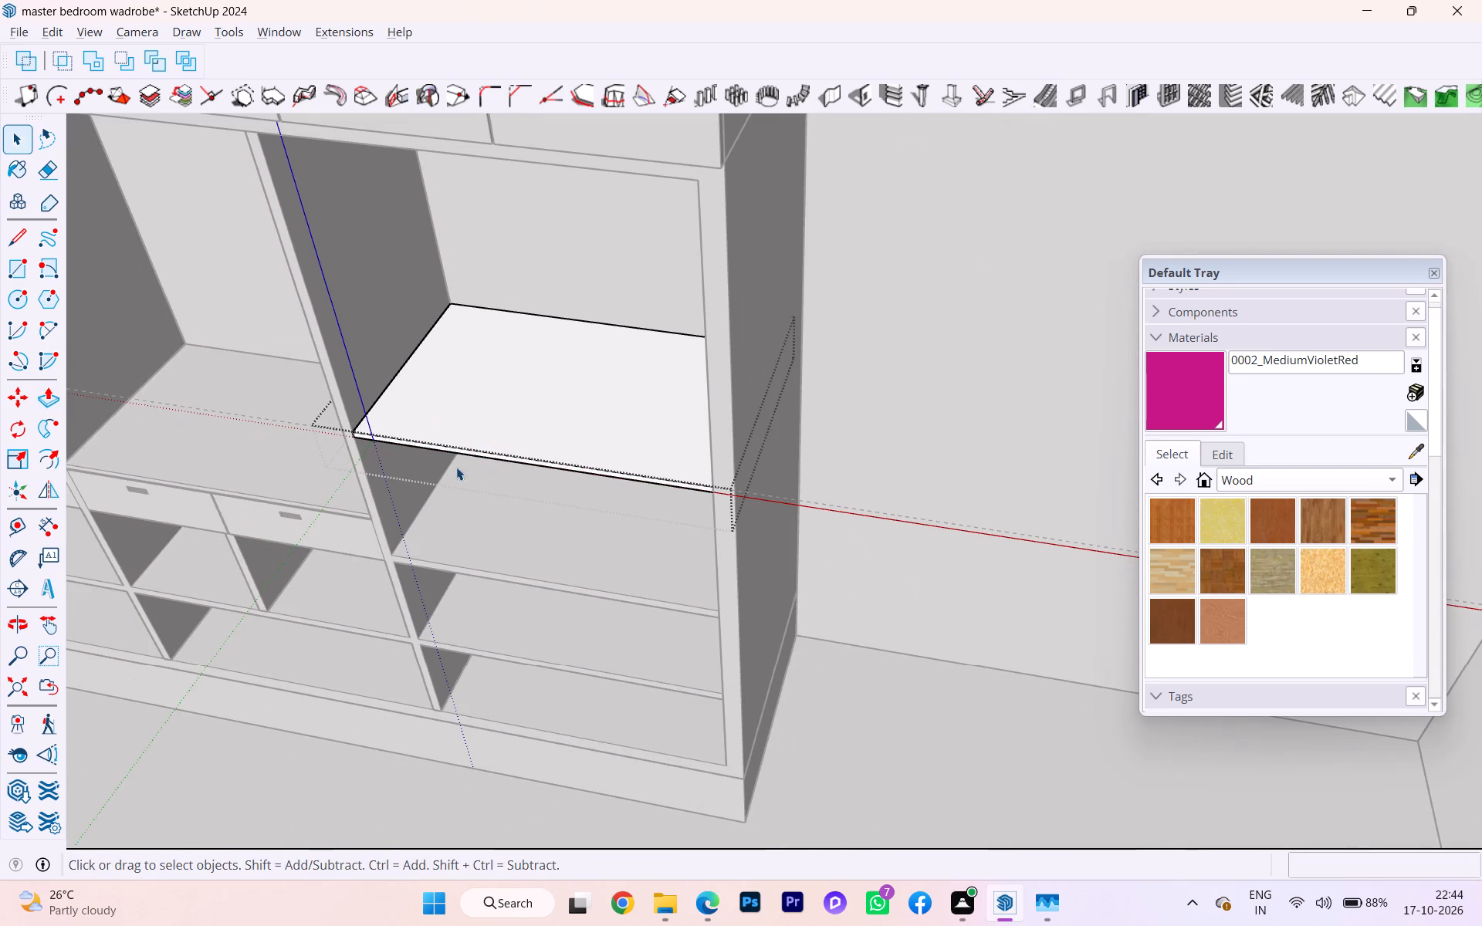
left_click(763, 433)
left_click(866, 423)
scroll(702, 435, "down", 2)
middle_click_drag(699, 434, 779, 298)
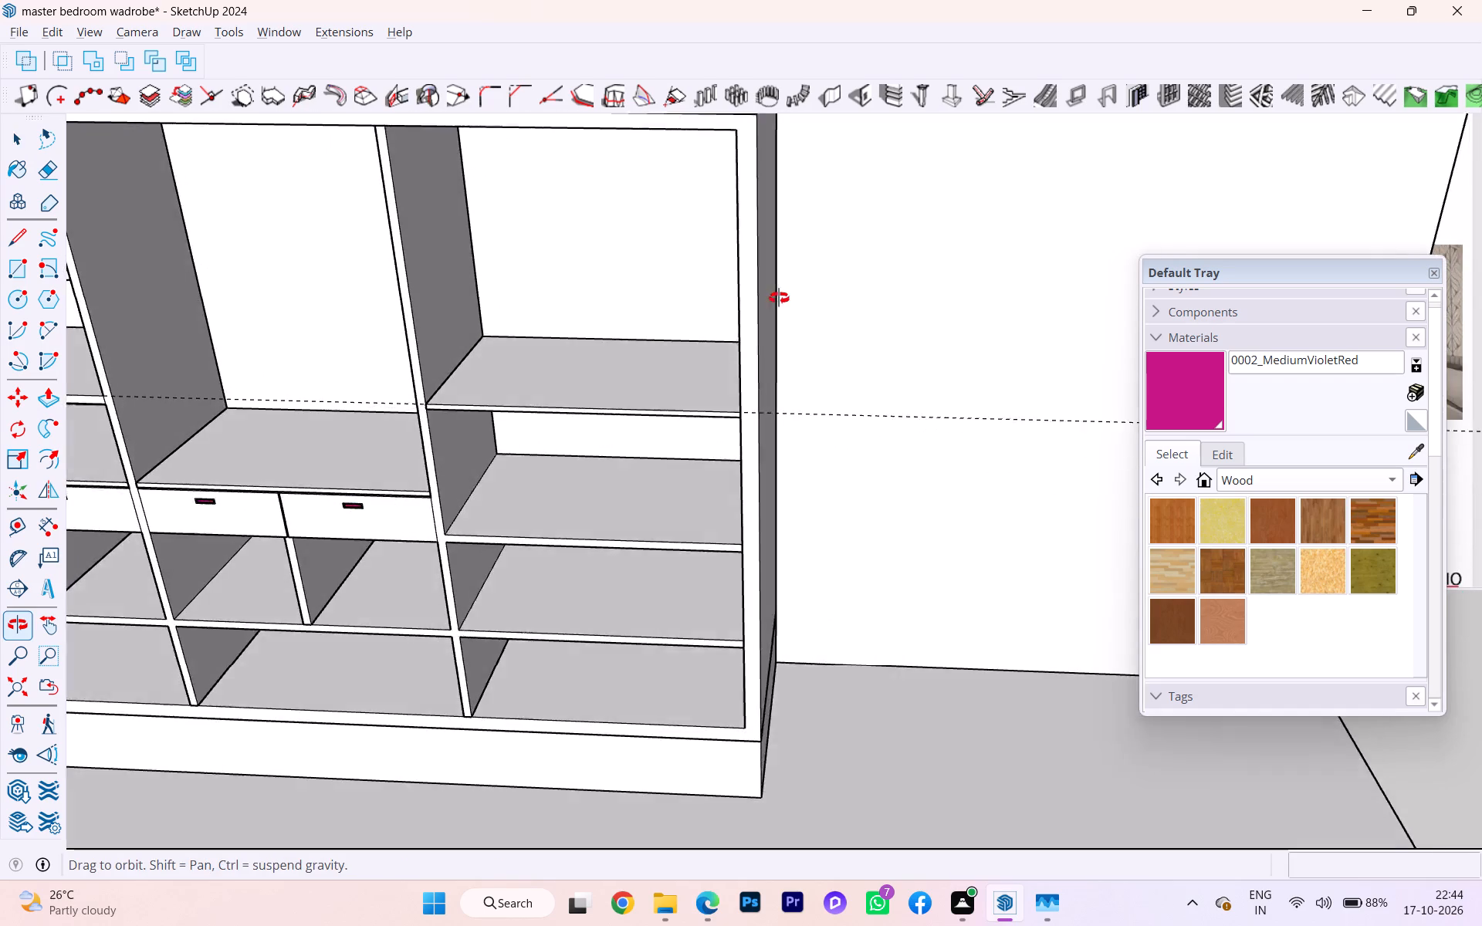
middle_click_drag(779, 298, 784, 292)
scroll(766, 301, "up", 1)
scroll(438, 404, "down", 1)
scroll(436, 406, "up", 1)
scroll(436, 406, "down", 12)
middle_click_drag(439, 408, 574, 282)
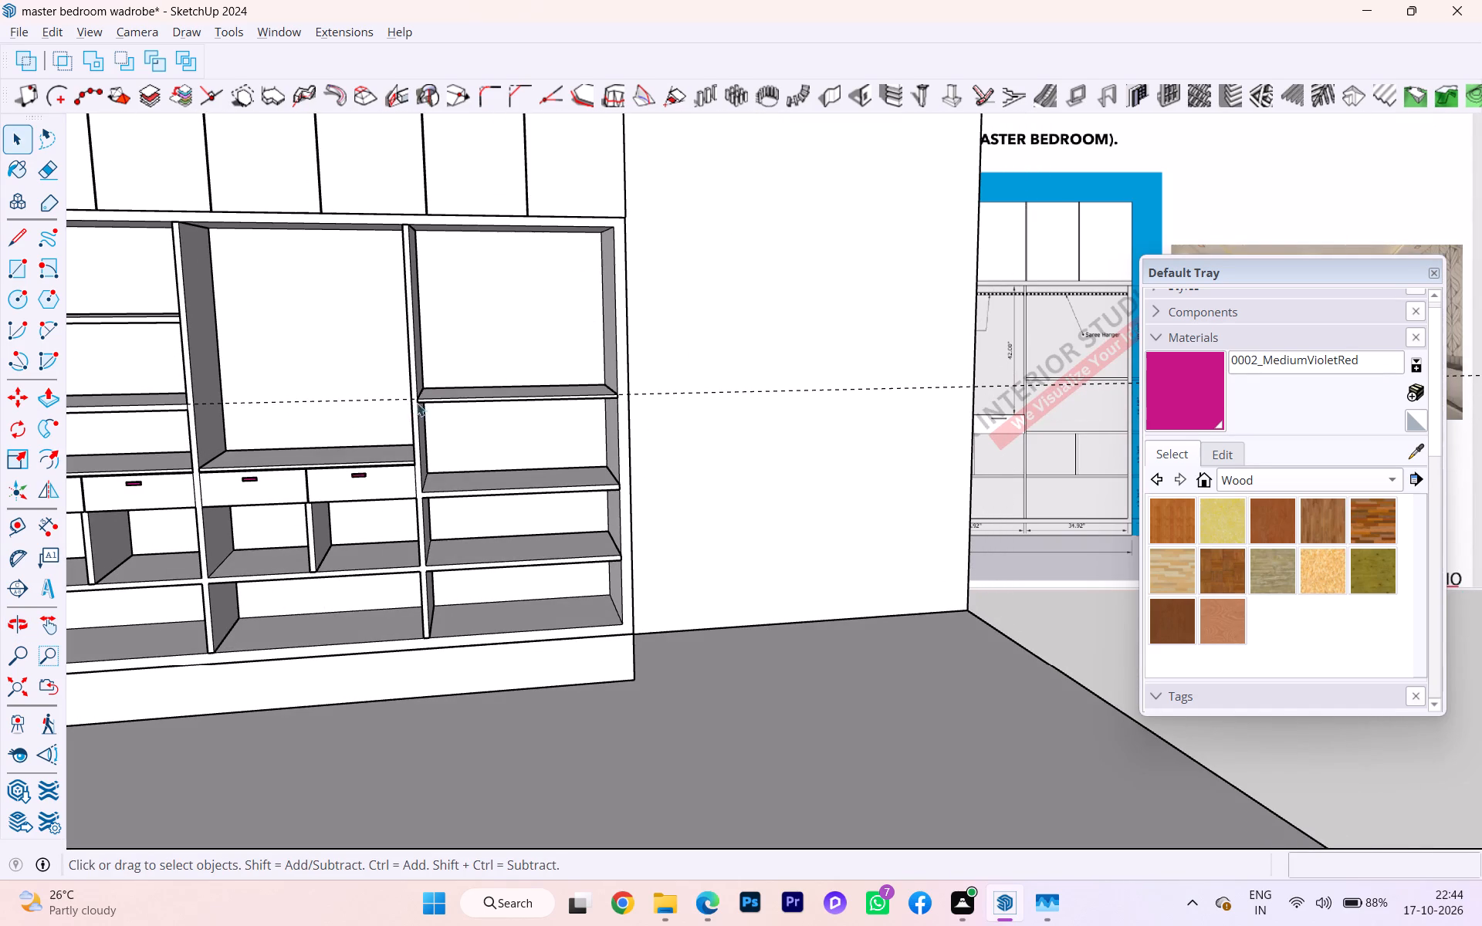
Delete the horizontal guide line running across the wardrobe at the new shelf's level.
left_click(352, 400)
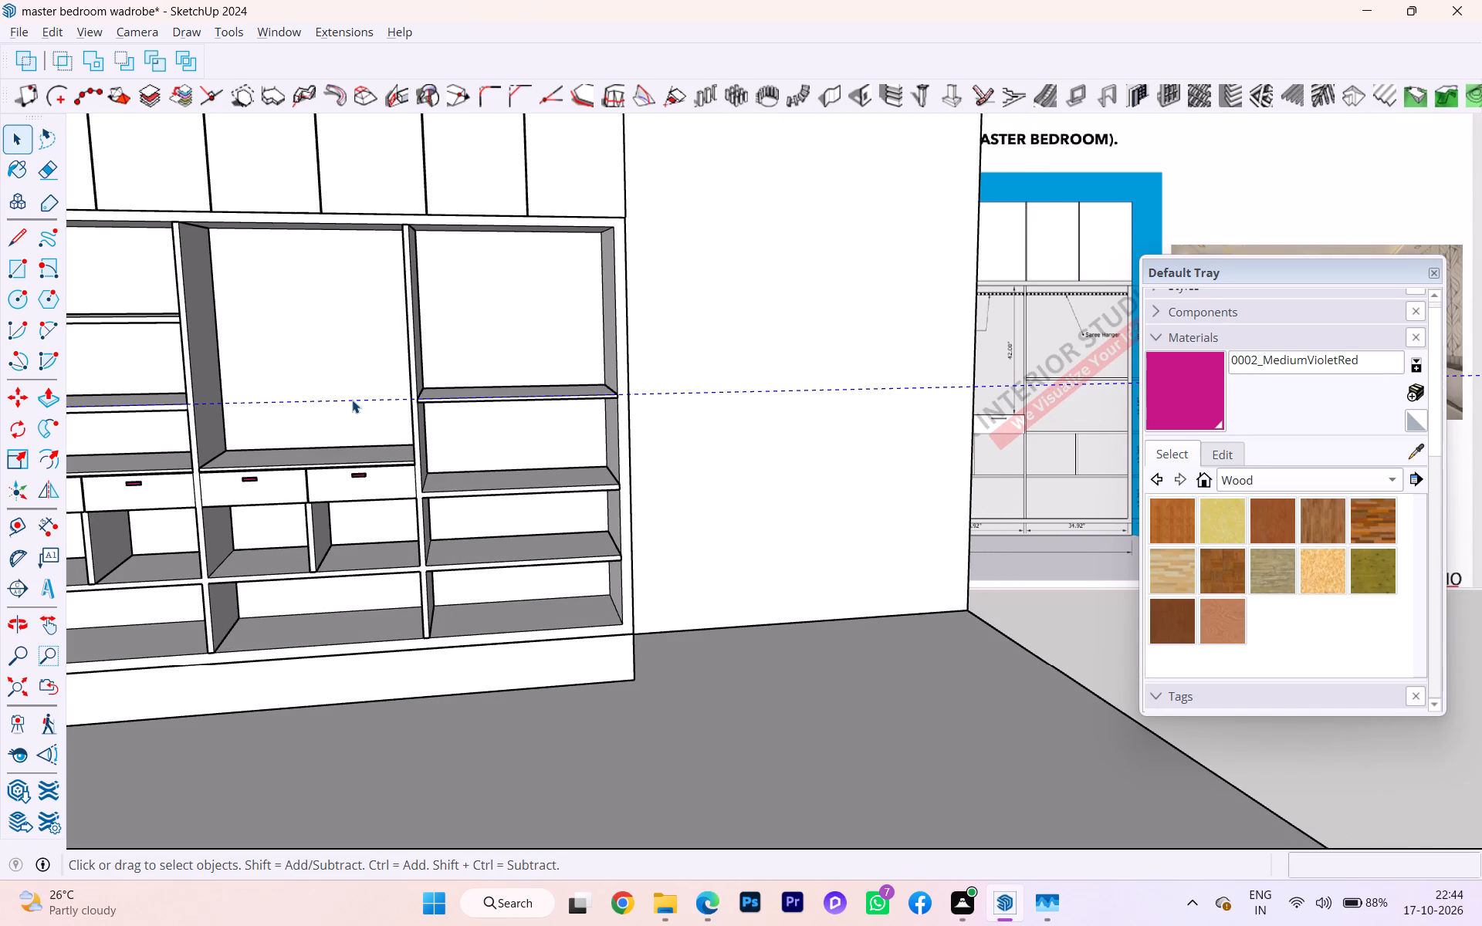
key("Delete")
scroll(546, 424, "down", 4)
left_click(987, 585)
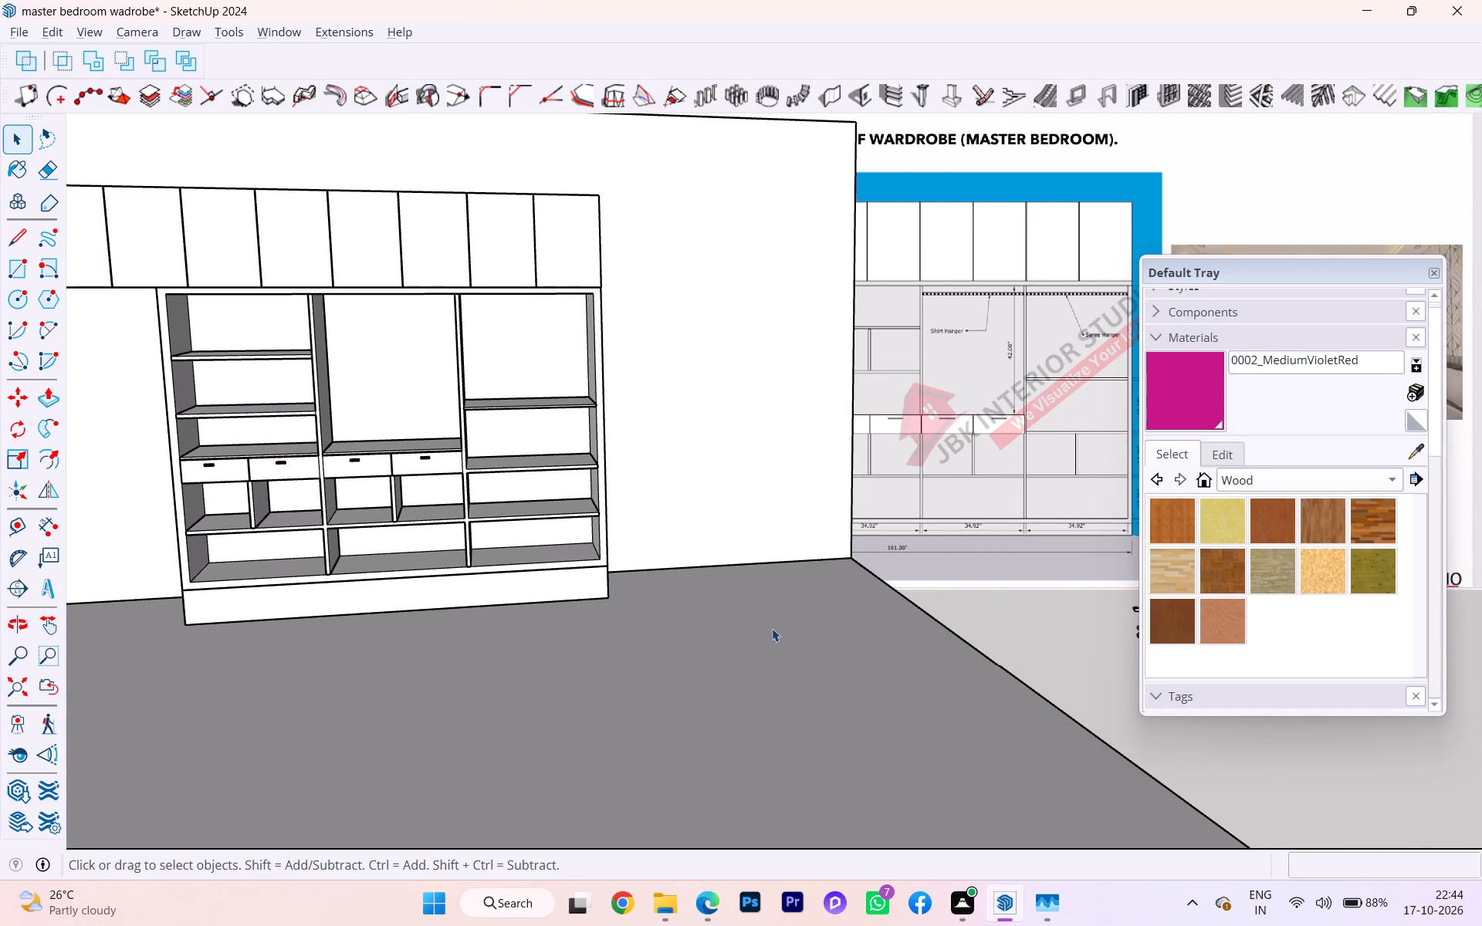
Open the base plinth for editing and push its front face inward 4" with Push/Pull.
double_click(432, 592)
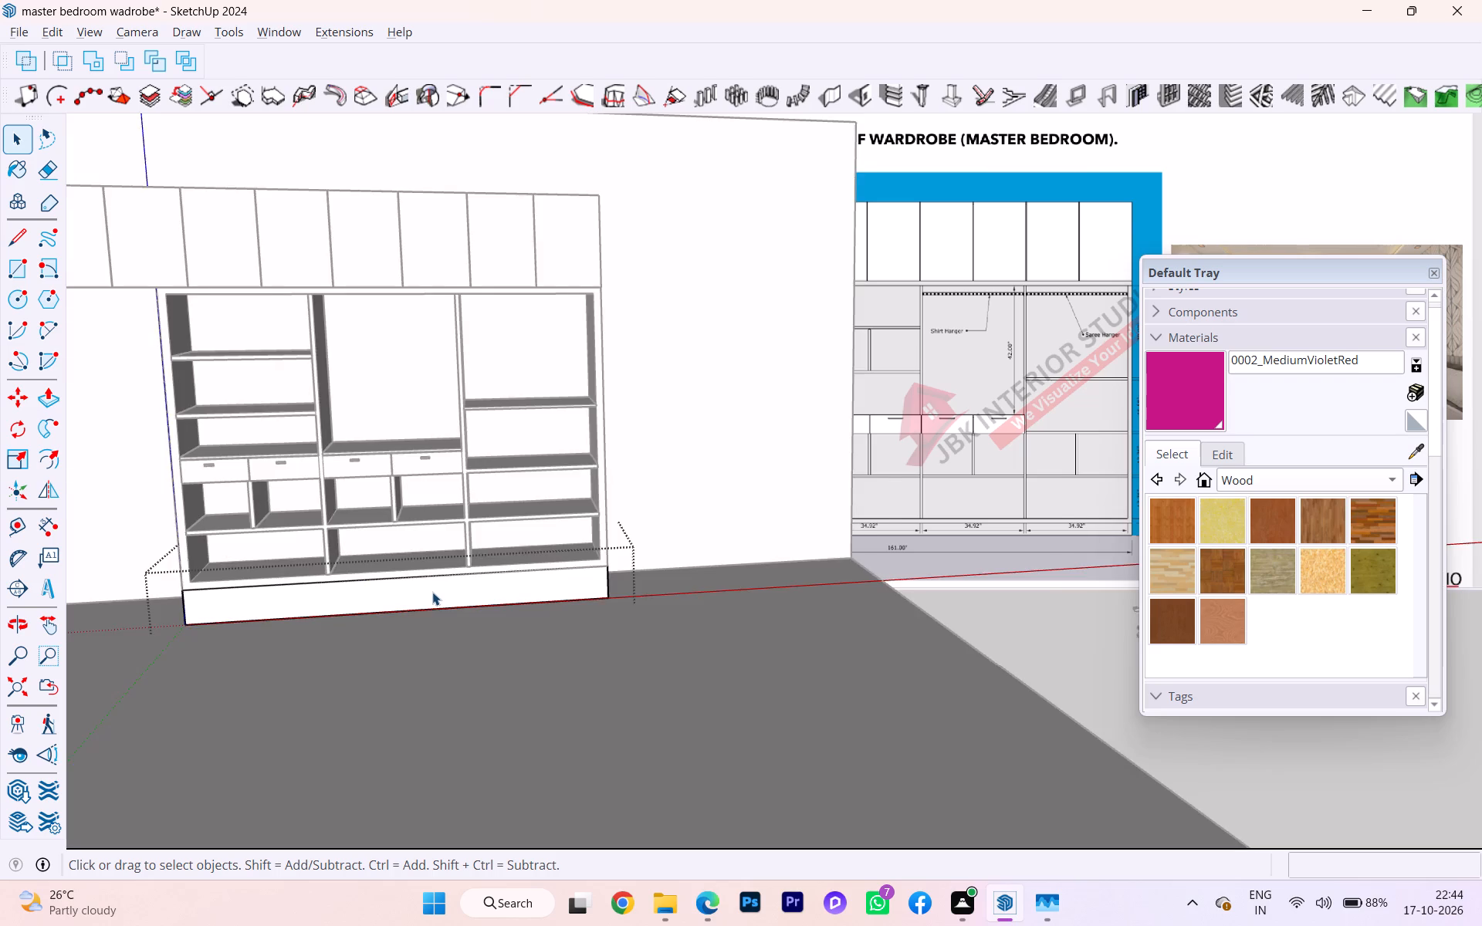
scroll(432, 592, "up", 8)
left_click(432, 592)
key("p")
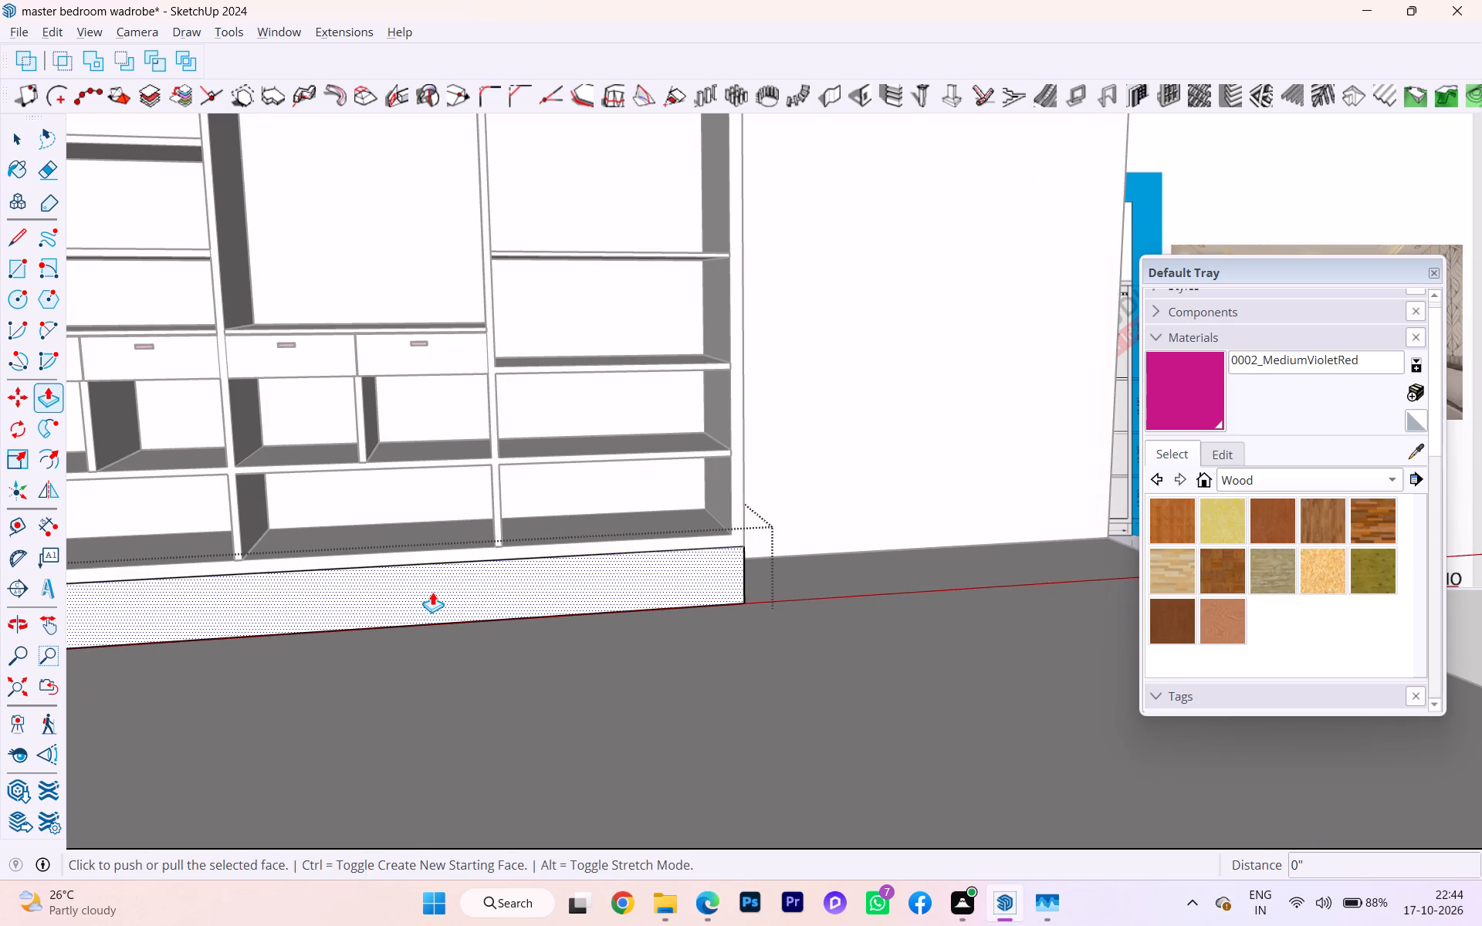
left_click(432, 592)
key("2")
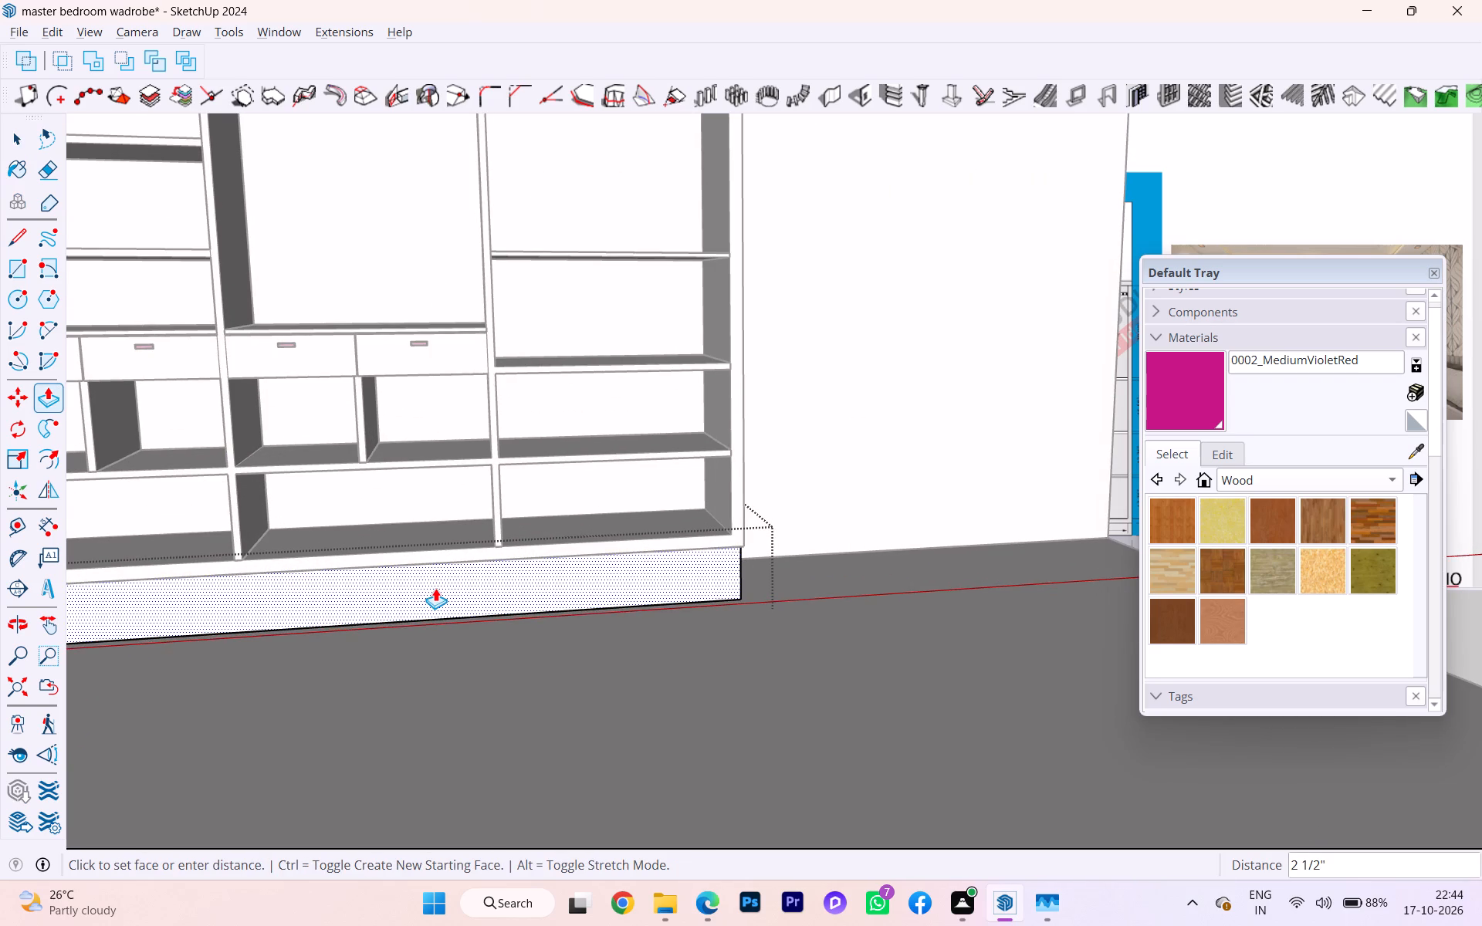
key("BackSpace")
key("4")
key("Return")
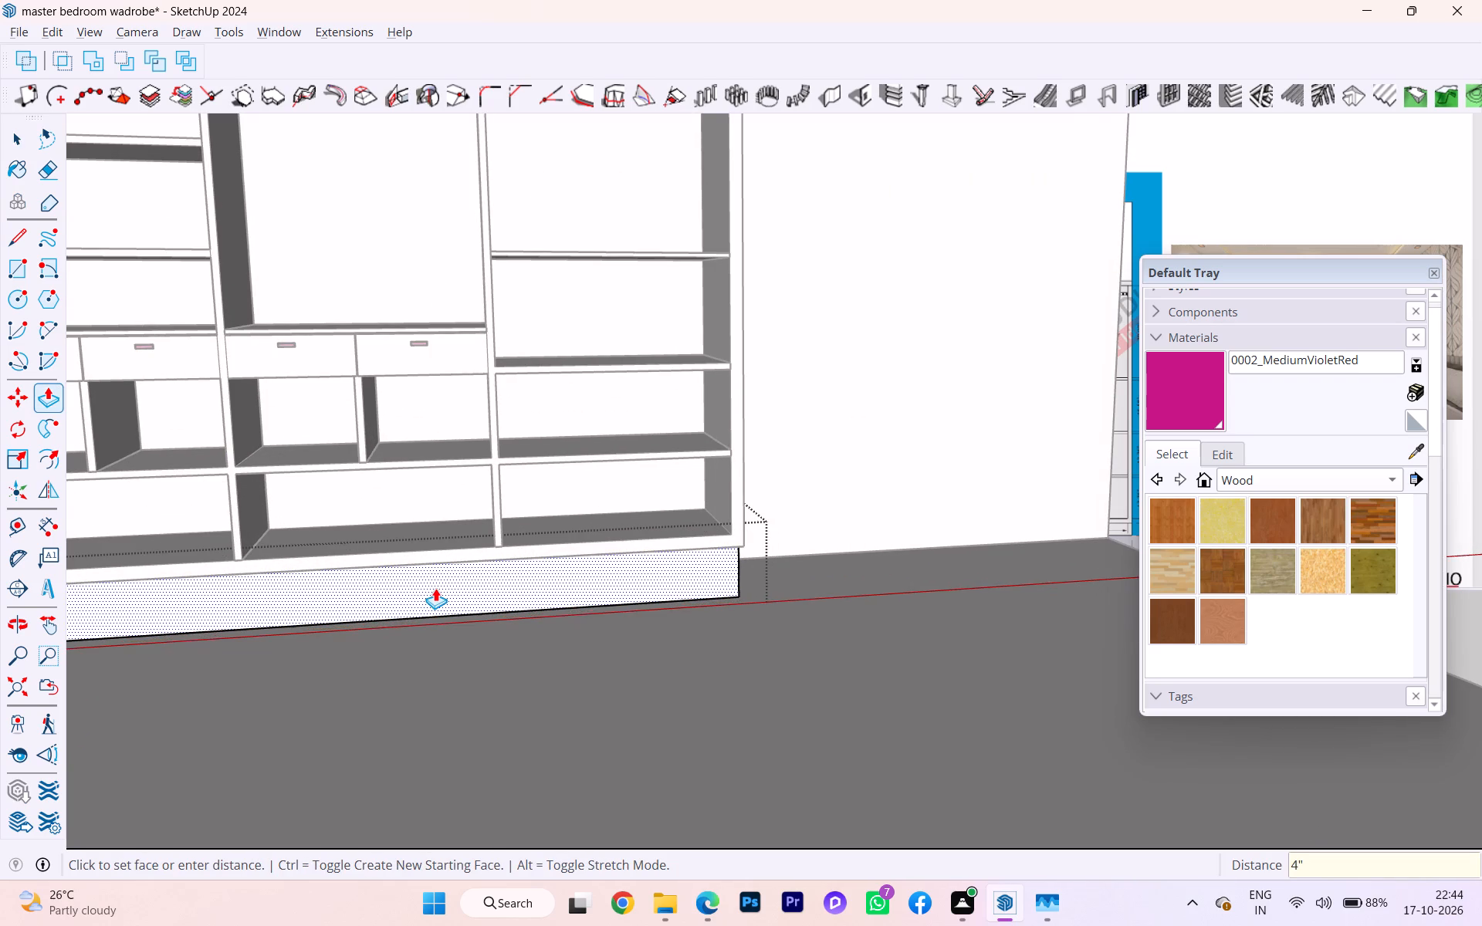
key("space")
left_click(766, 661)
Delete the collection of sample handle models lying on the floor beside the wardrobe.
middle_click_drag(761, 649, 559, 657)
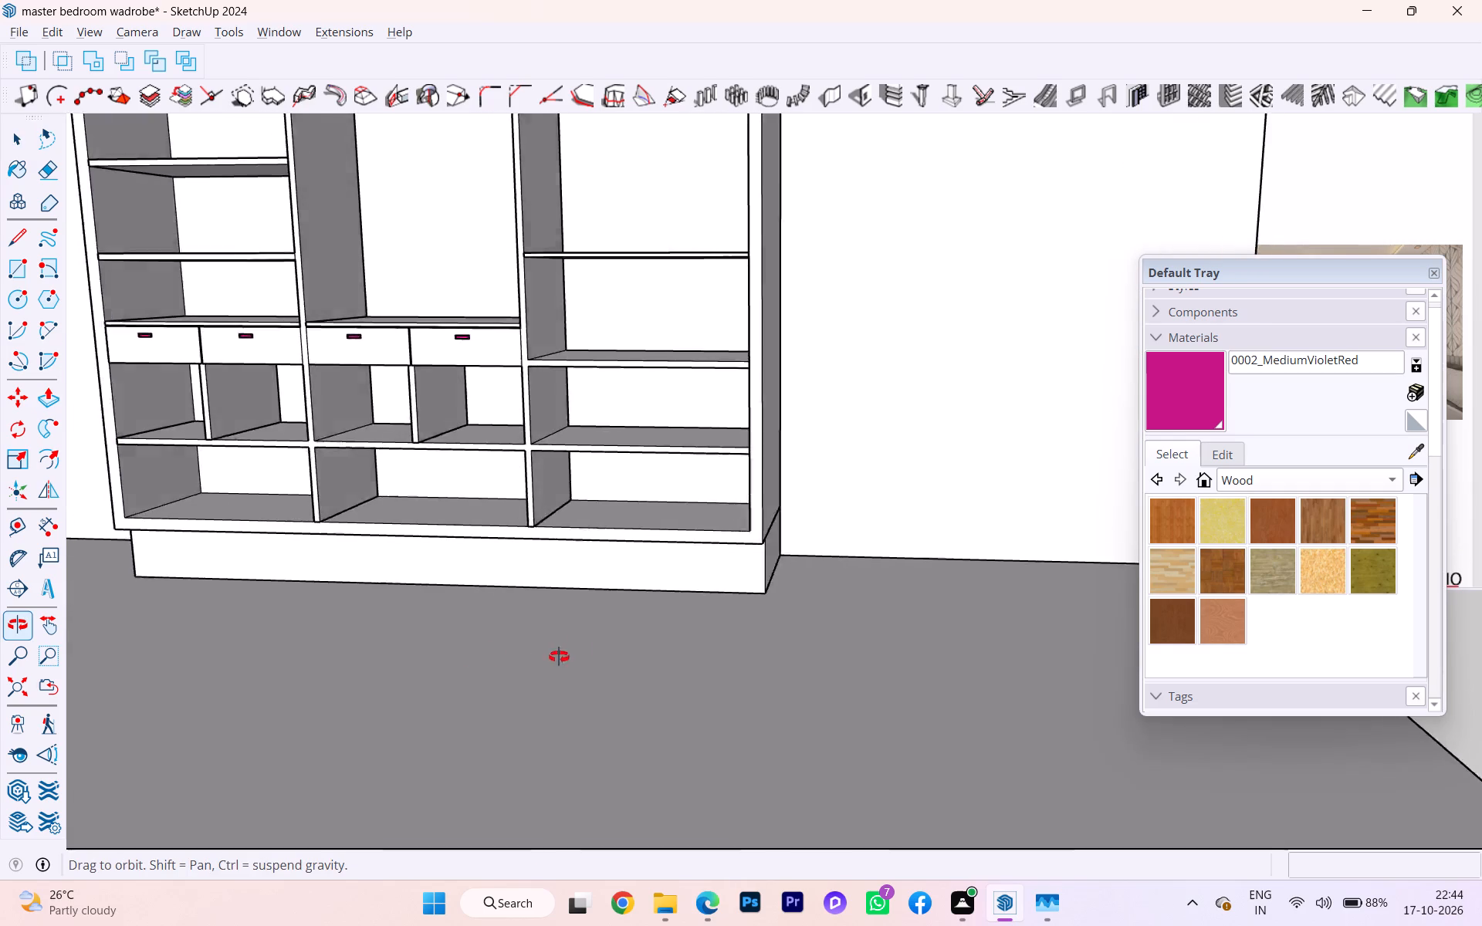
middle_click_drag(559, 657, 425, 666)
left_click(675, 553)
scroll(410, 579, "down", 1)
scroll(384, 579, "up", 1)
scroll(384, 579, "down", 1)
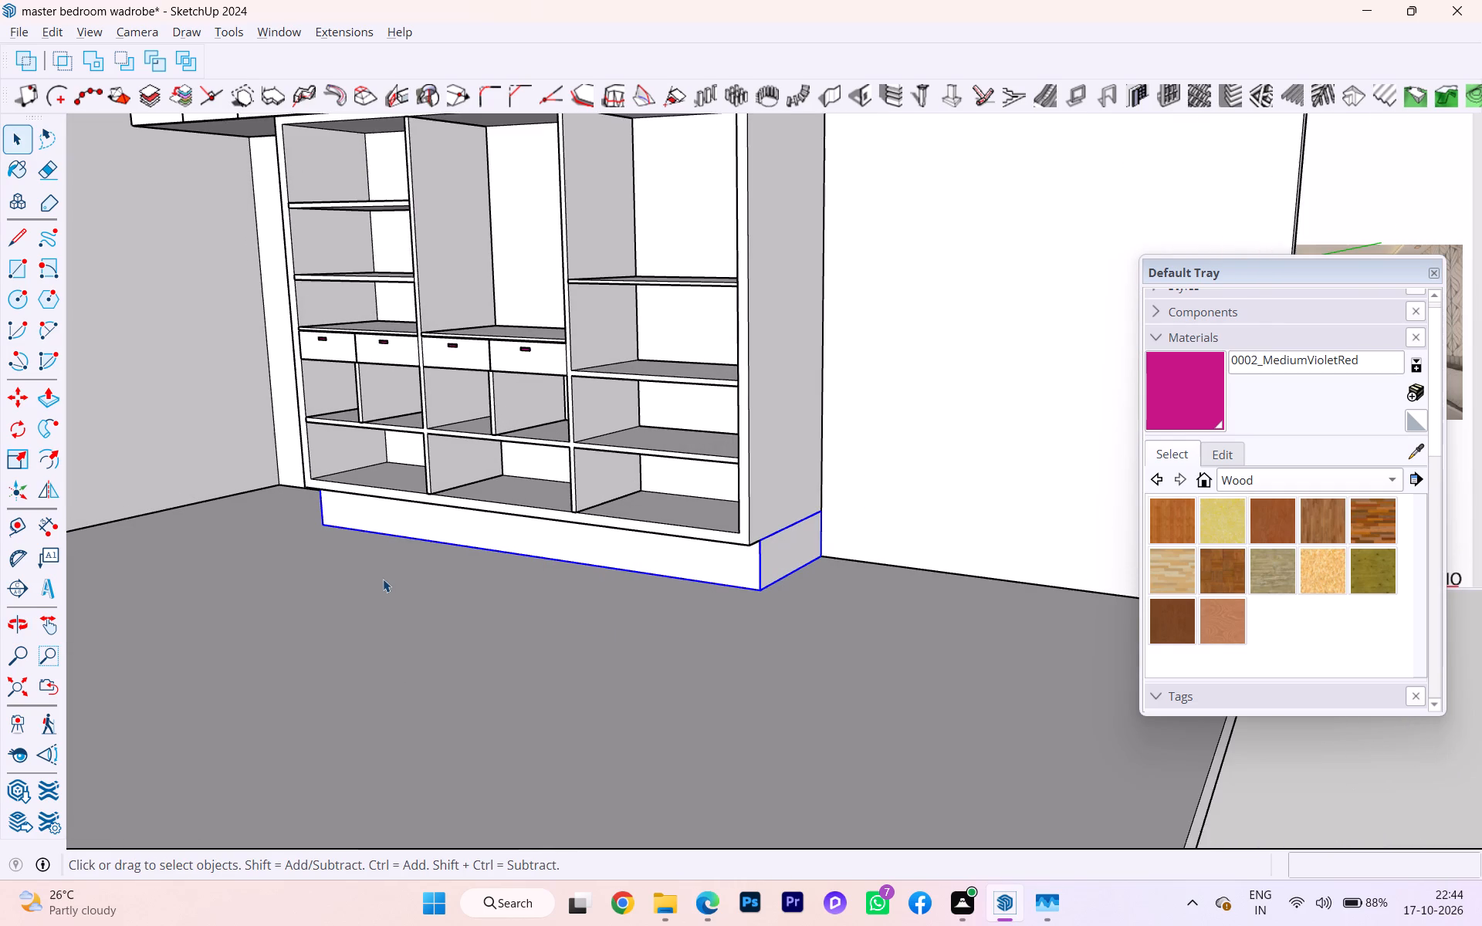
scroll(795, 343, "down", 5)
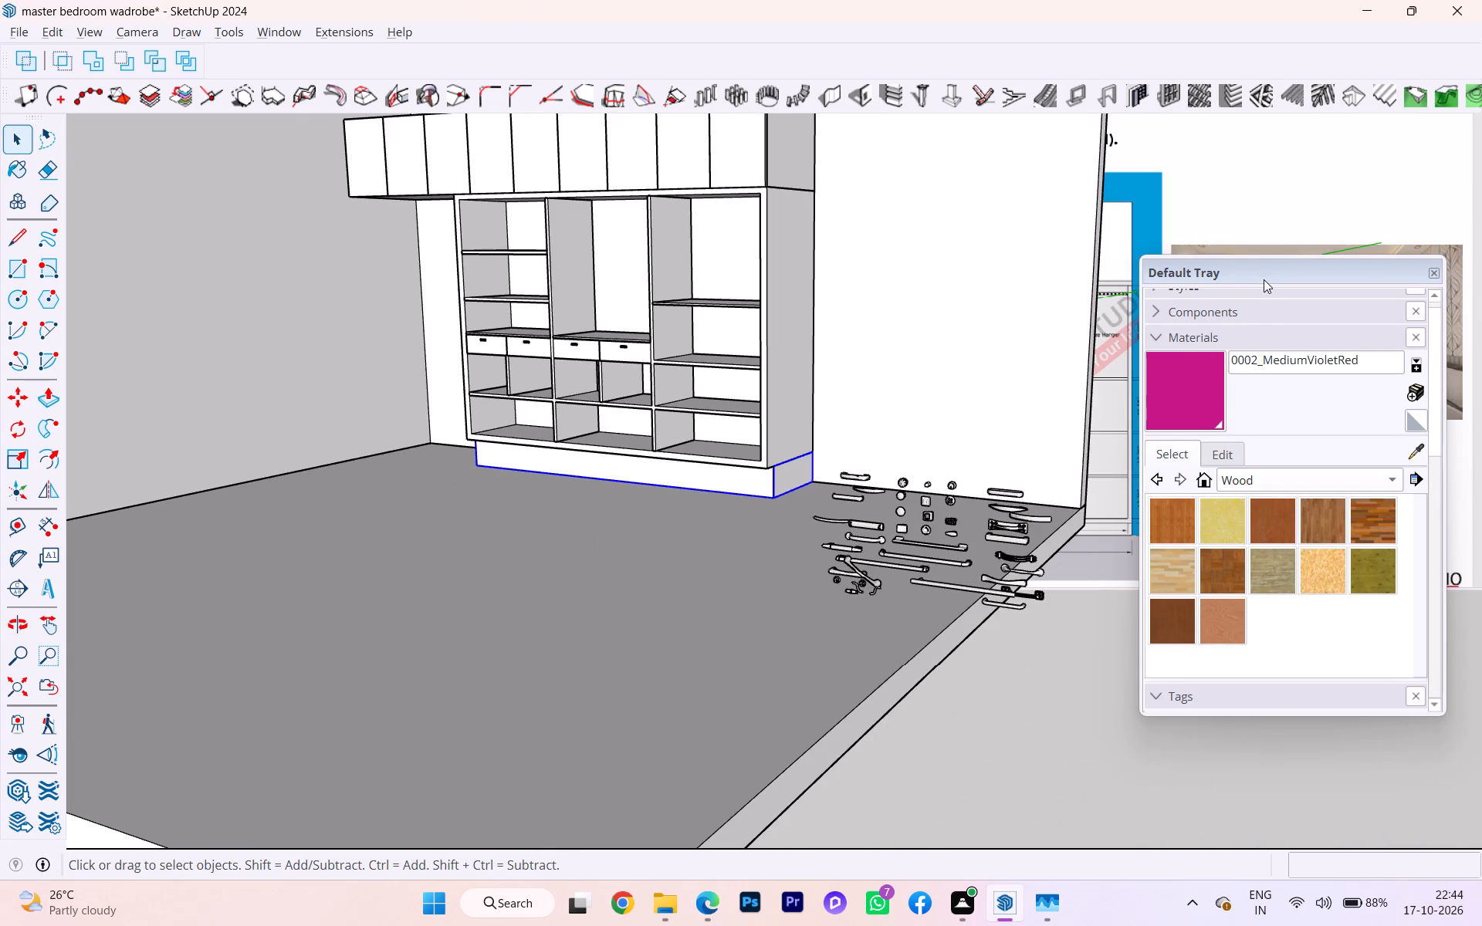
left_click_drag(1264, 279, 1273, 504)
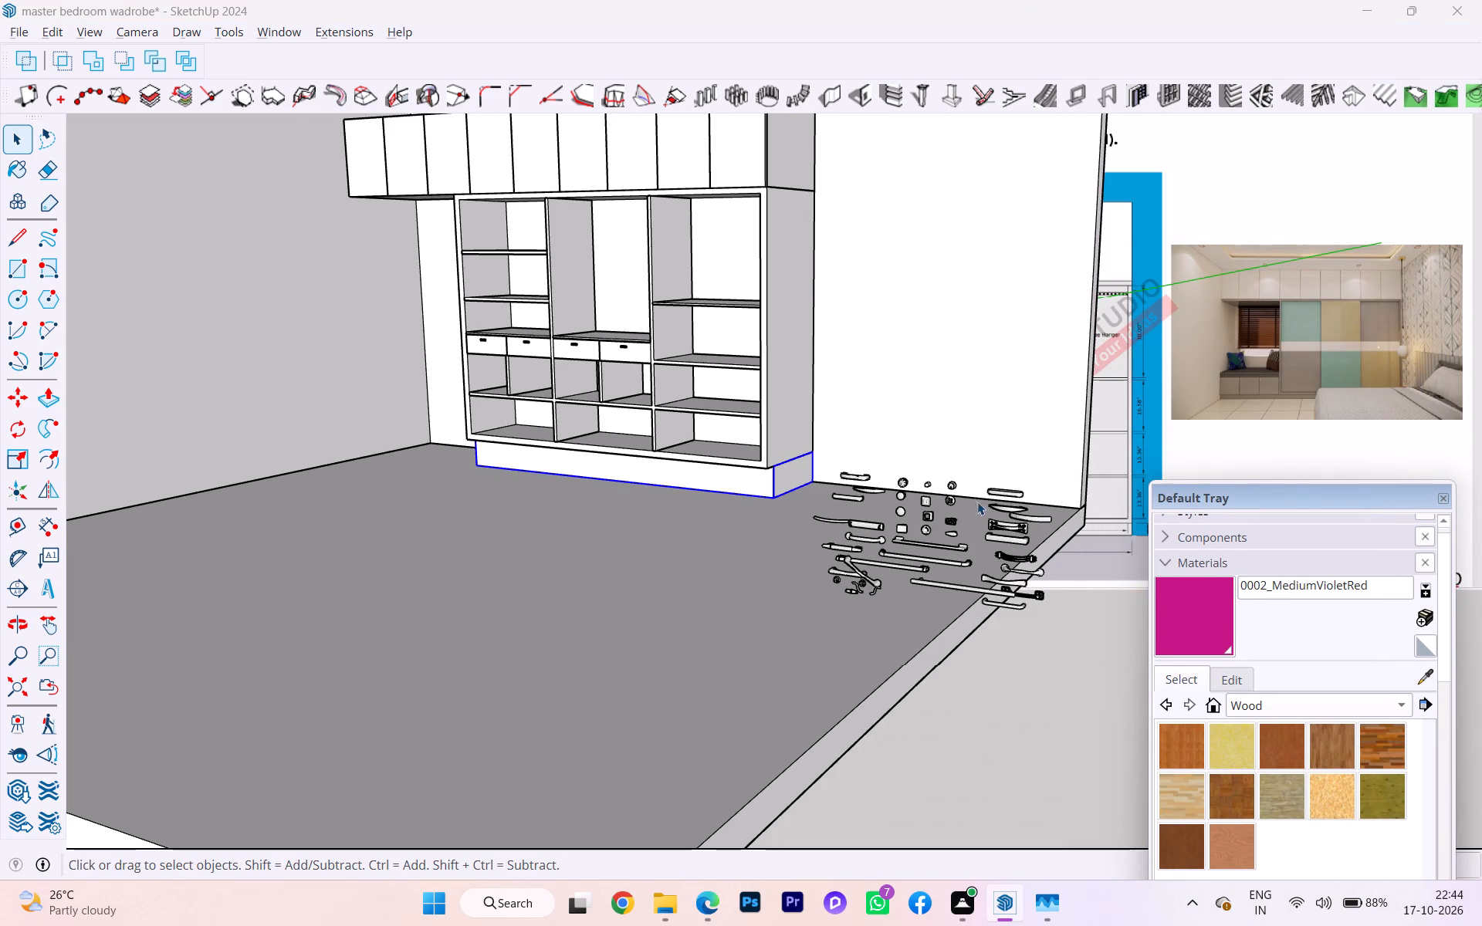
scroll(671, 526, "up", 2)
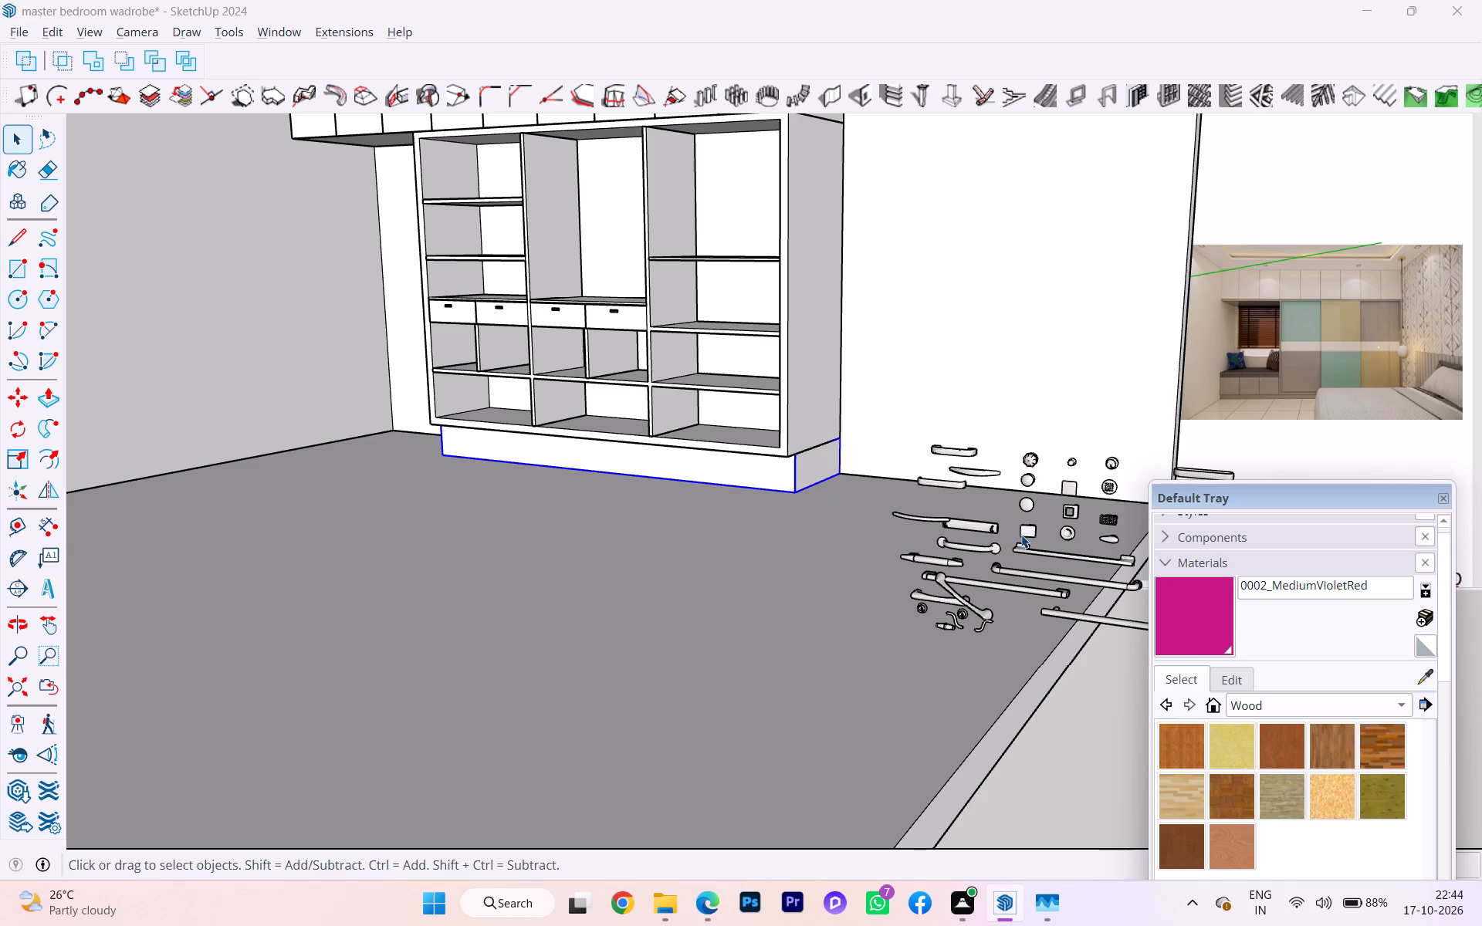
left_click(969, 532)
key("Delete")
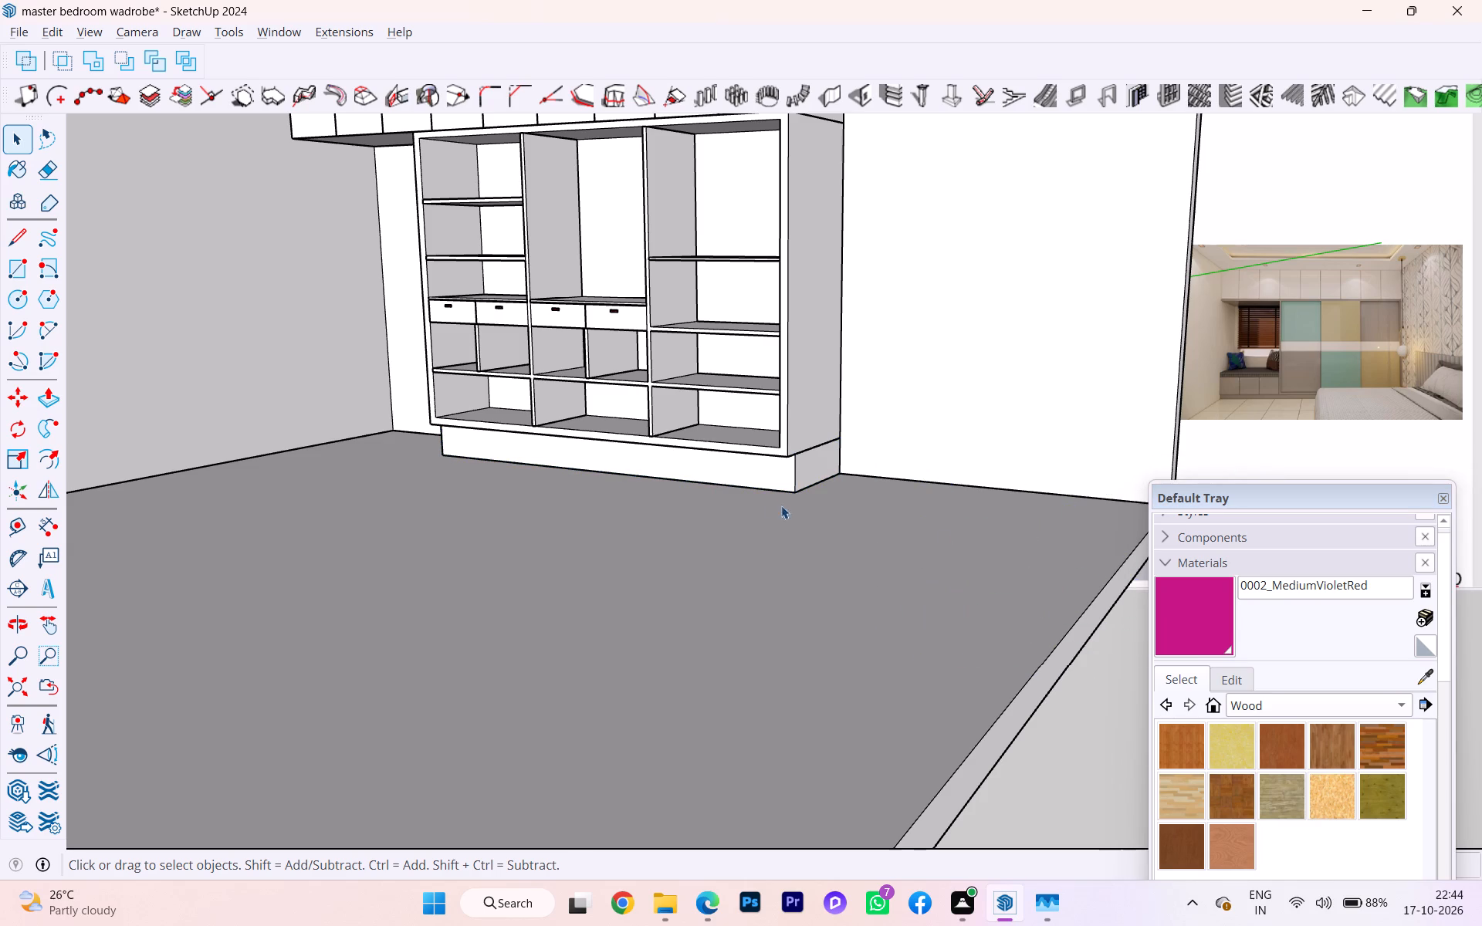
Open the base plinth for editing and pull its front face outward 2" with Push/Pull.
scroll(760, 496, "up", 3)
double_click(740, 458)
triple_click(736, 459)
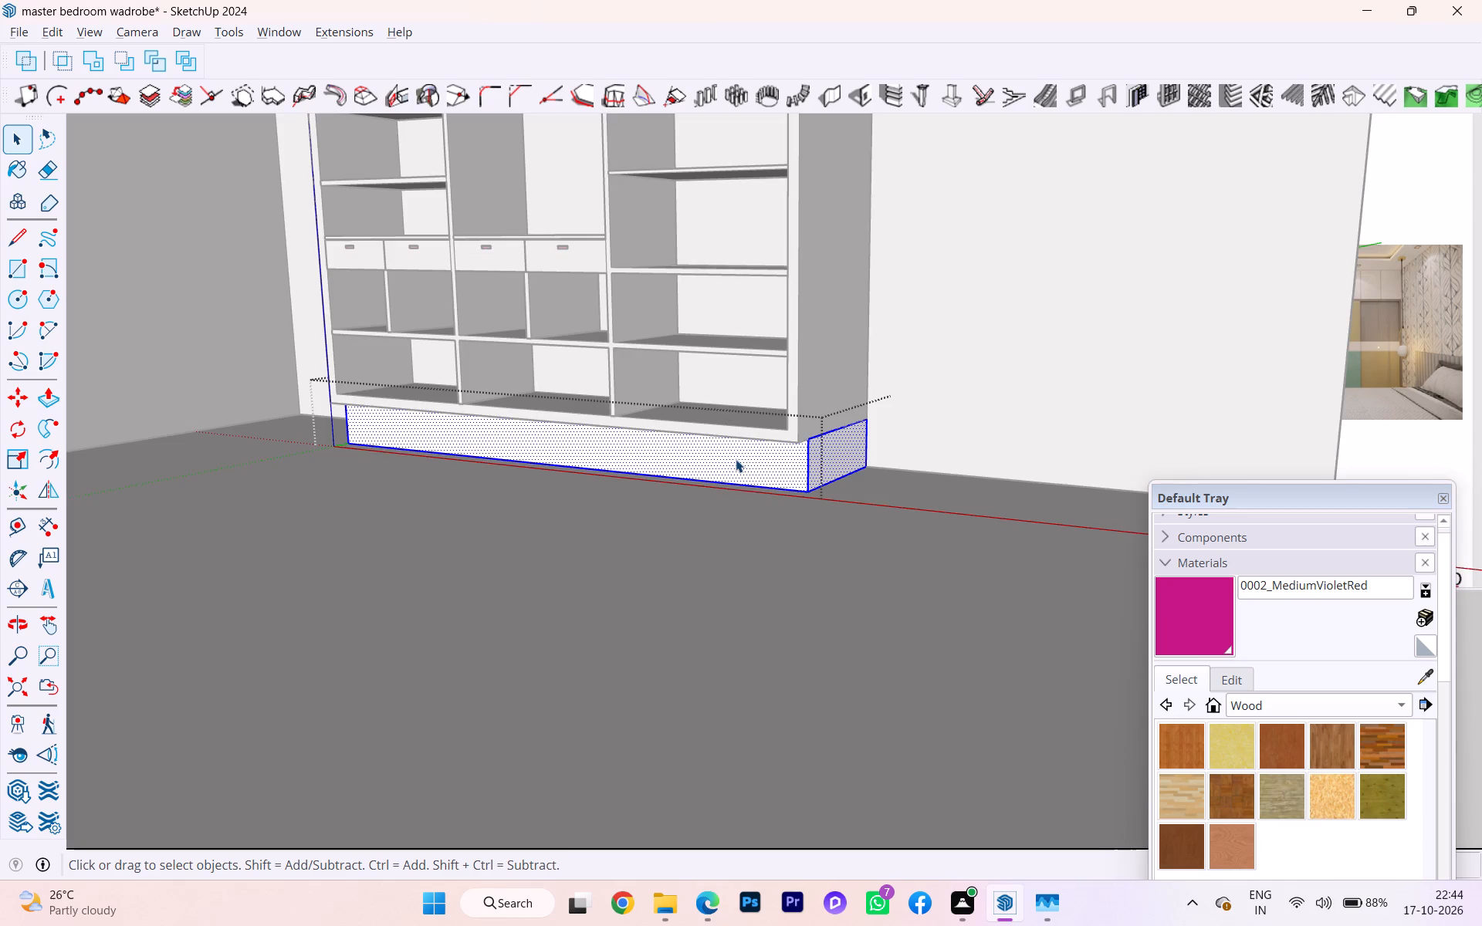
key("p")
left_click(736, 459)
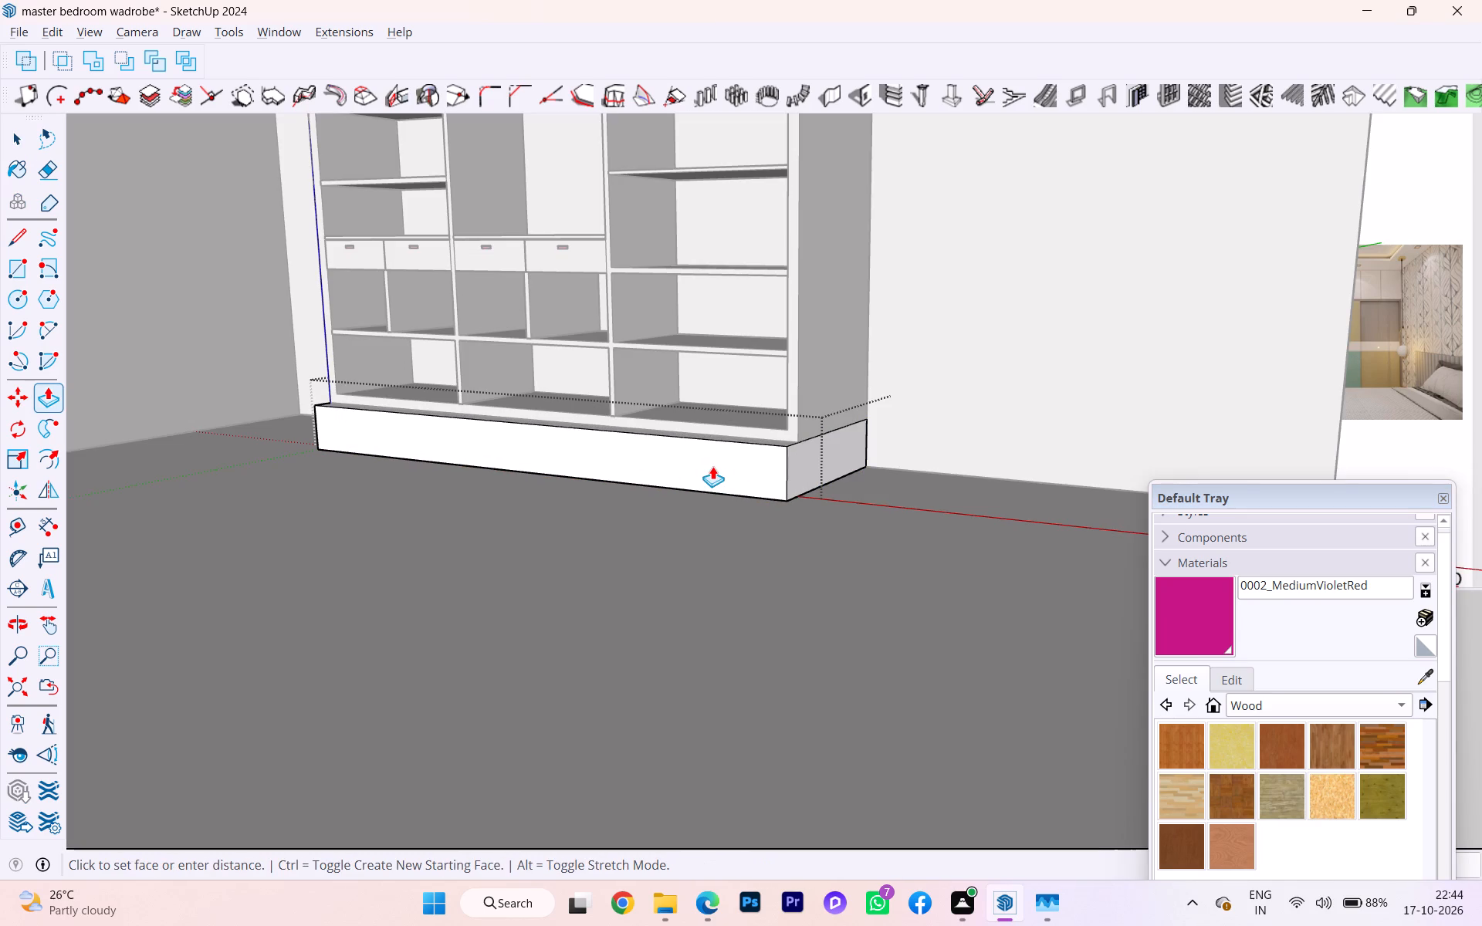
key("2")
key("Return")
key("space")
left_click(649, 581)
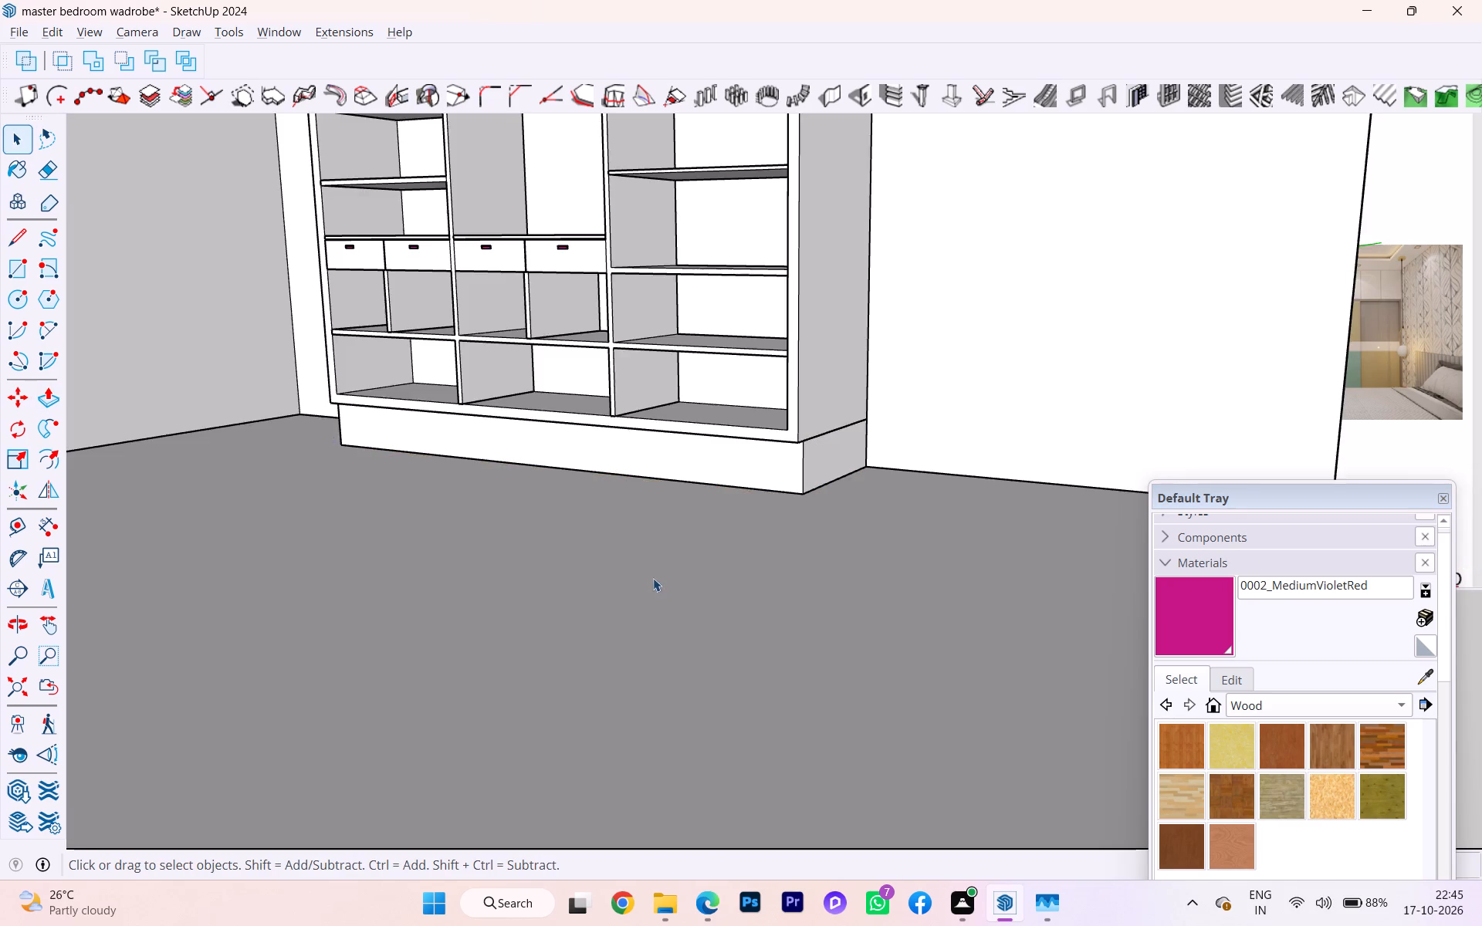
Review the complete wardrobe in the room alongside the reference drawing and photo.
scroll(634, 544, "down", 8)
left_click(1006, 698)
scroll(648, 561, "down", 1)
middle_click_drag(648, 560, 926, 539)
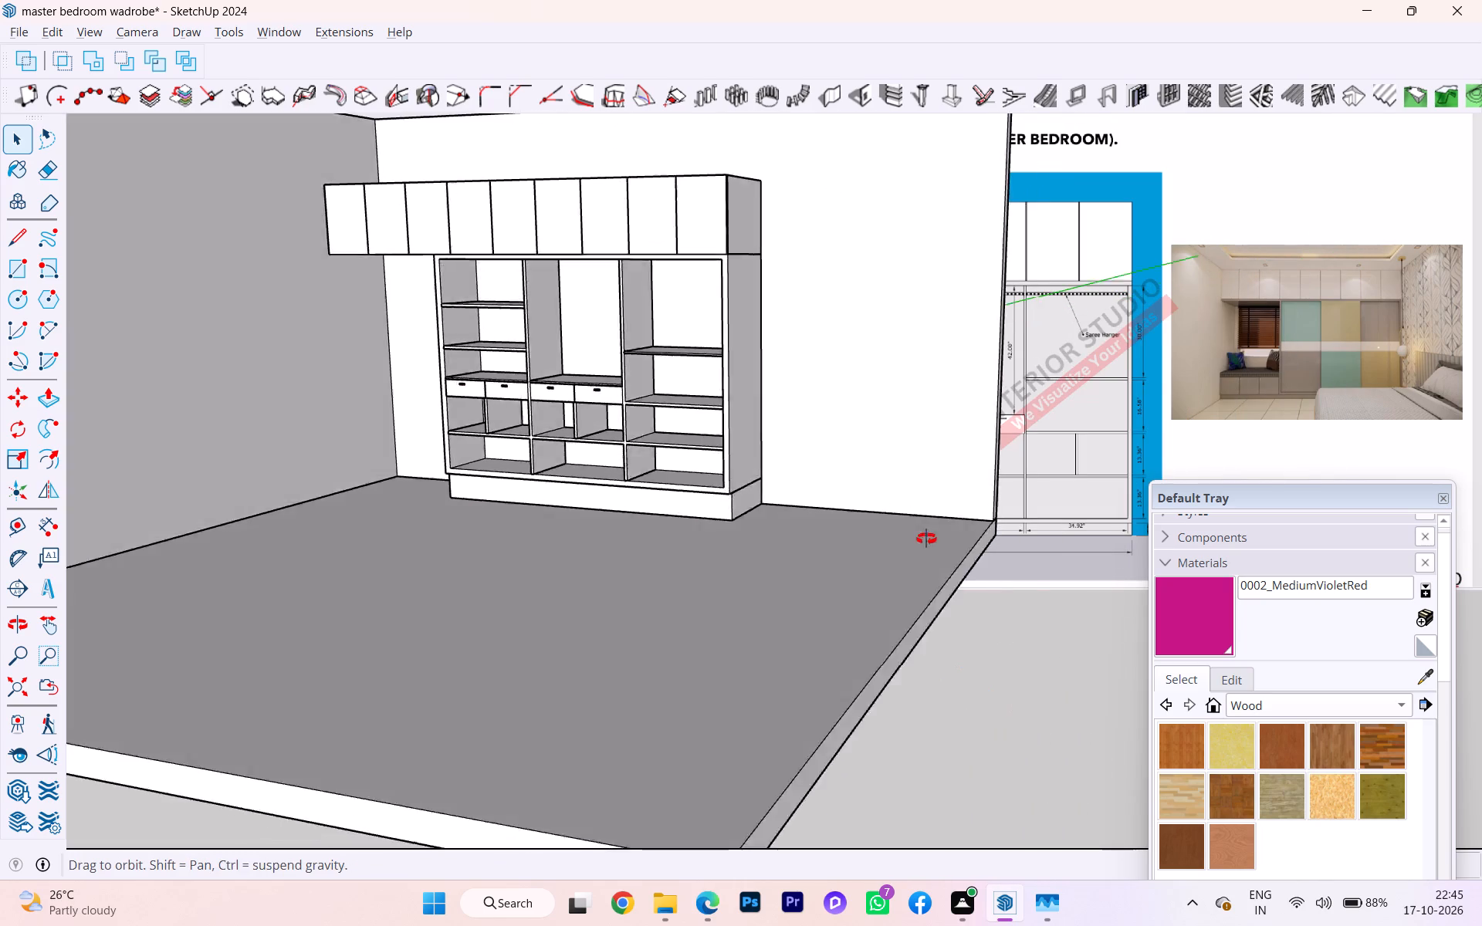
middle_click_drag(926, 539, 970, 538)
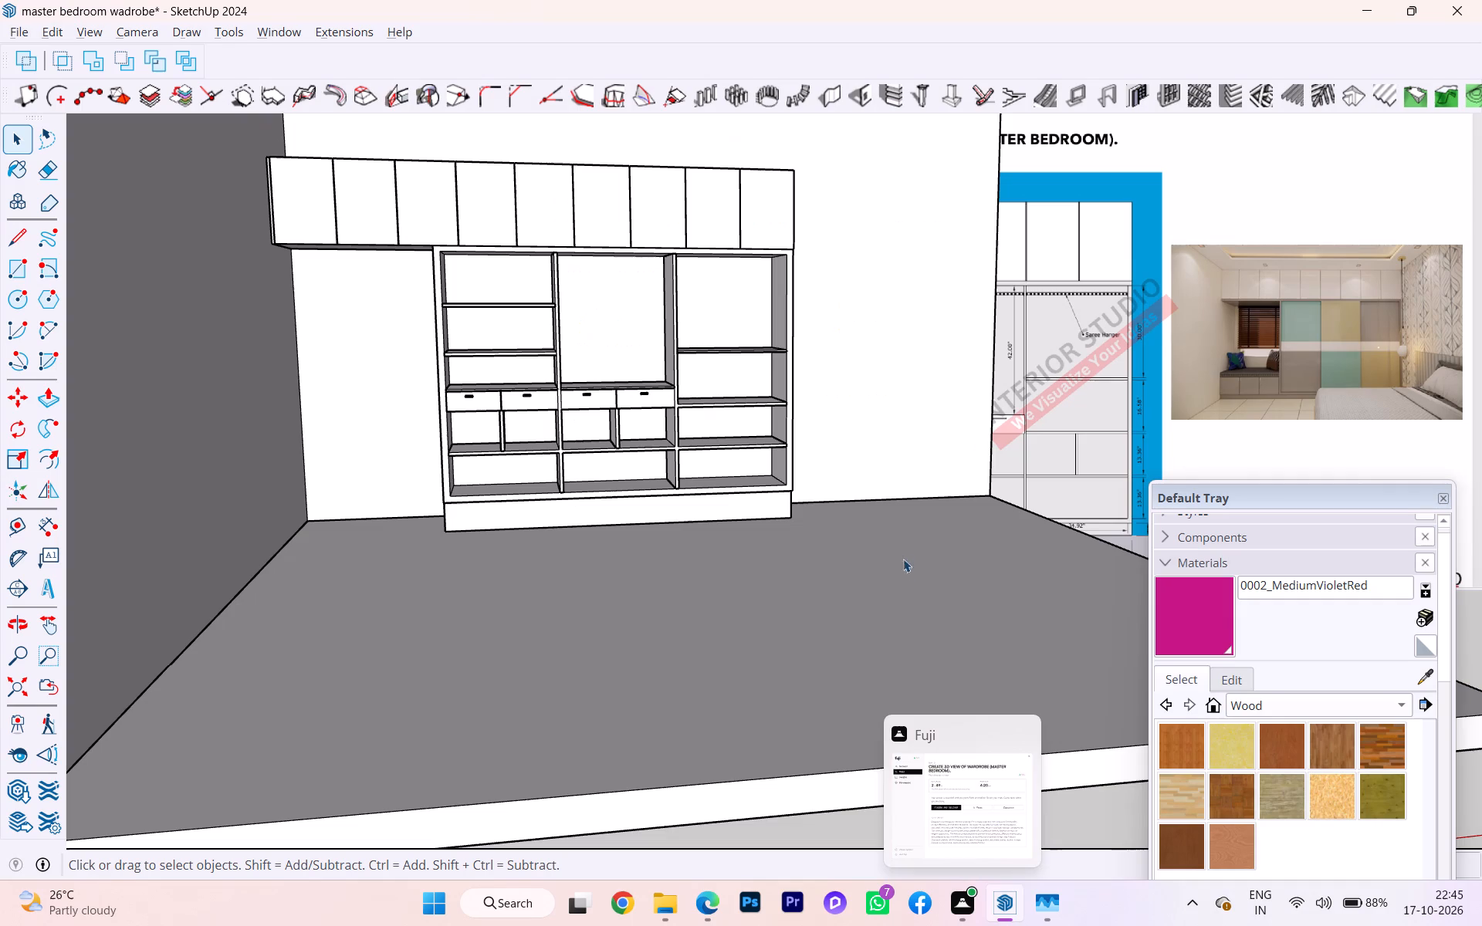
scroll(804, 513, "down", 3)
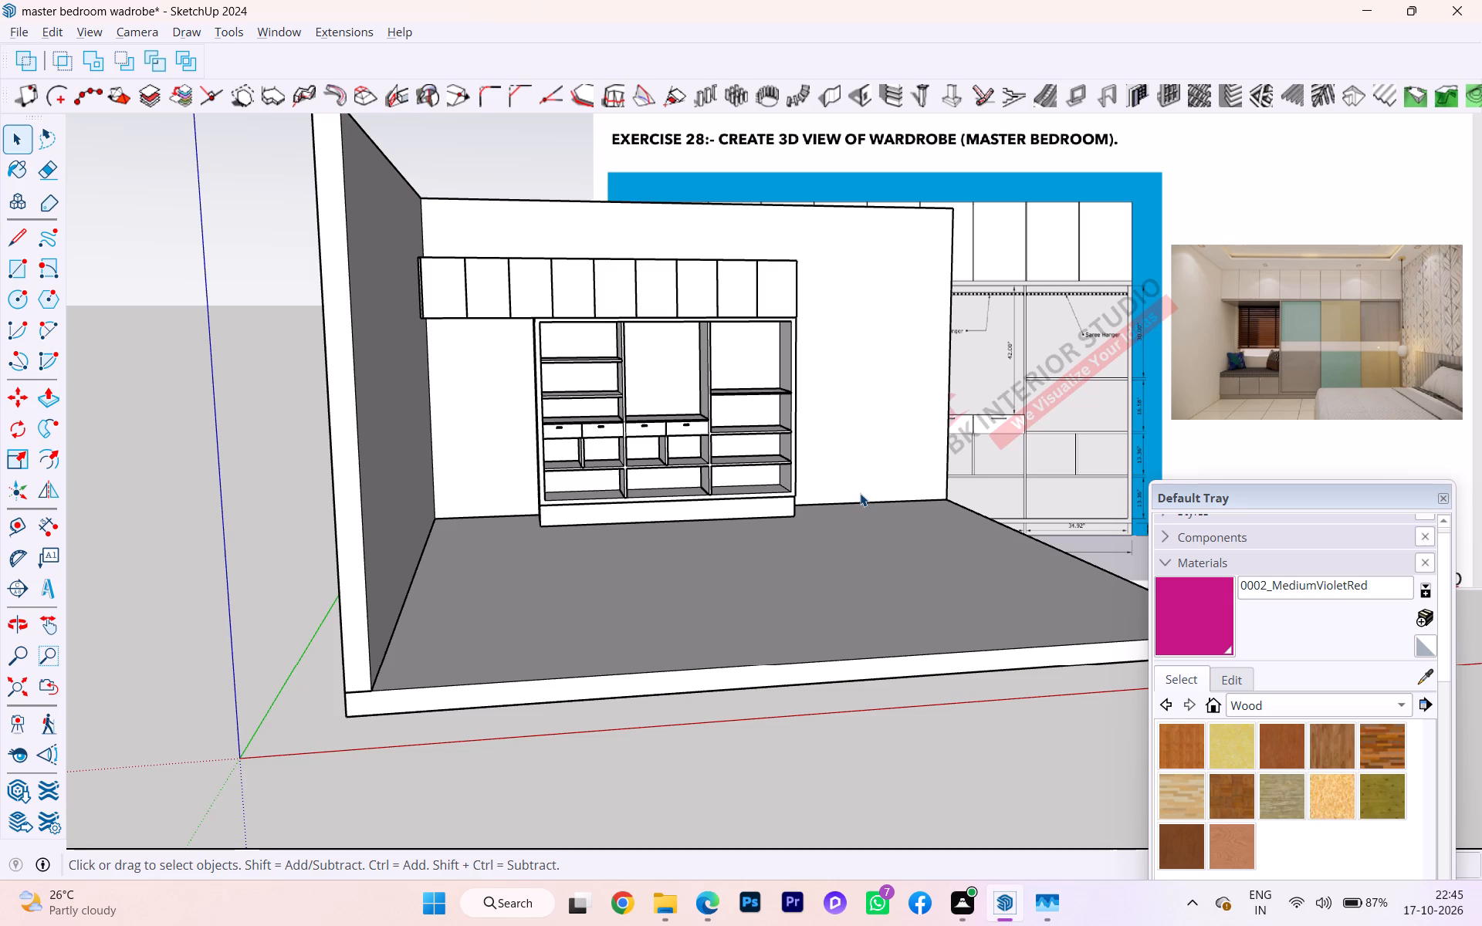
Inspect both ends of the overhead cabinet's shutter row to check how it lines up with the carcass.
scroll(200, 443, "down", 4)
scroll(414, 424, "up", 4)
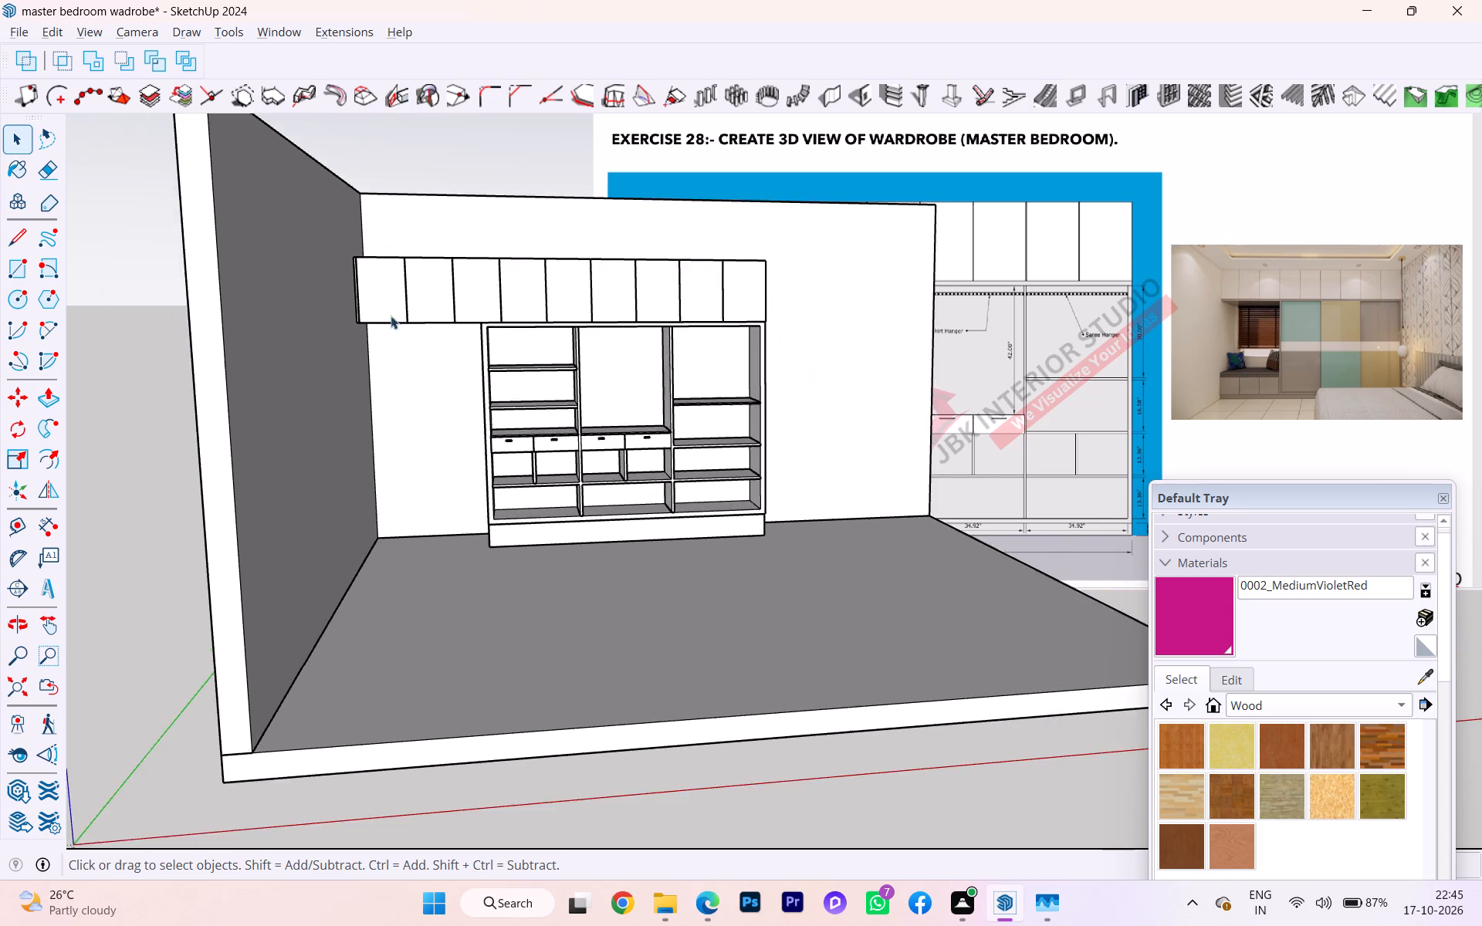
scroll(391, 316, "up", 1)
scroll(391, 313, "down", 1)
scroll(391, 312, "up", 5)
scroll(372, 290, "down", 1)
scroll(372, 290, "up", 3)
scroll(370, 288, "down", 4)
scroll(370, 287, "up", 17)
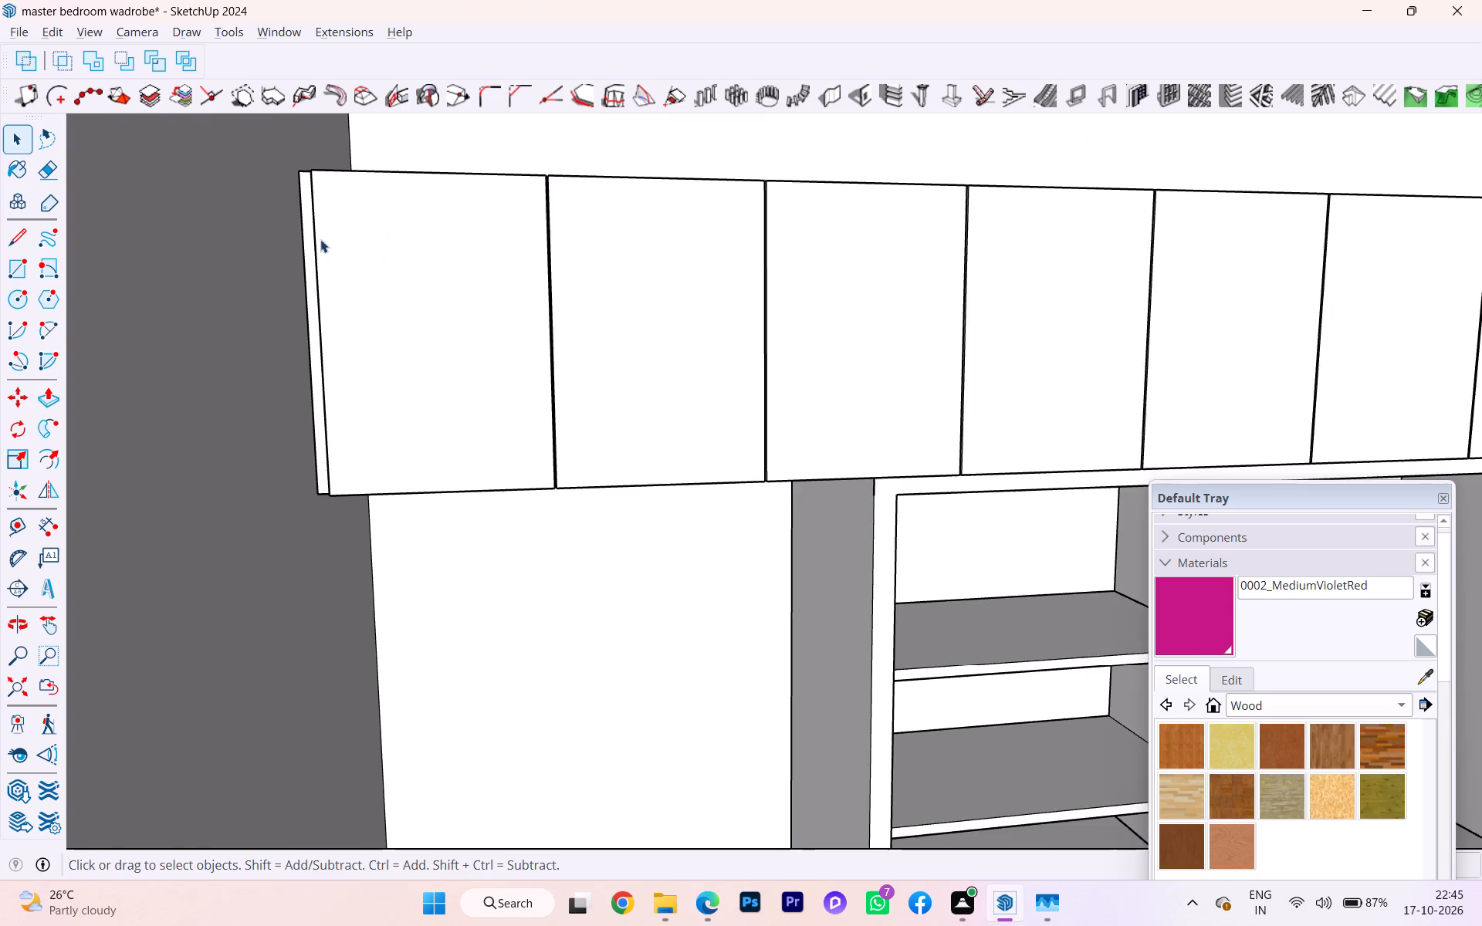
scroll(320, 239, "down", 2)
middle_click_drag(318, 239, 337, 395)
scroll(272, 345, "down", 1)
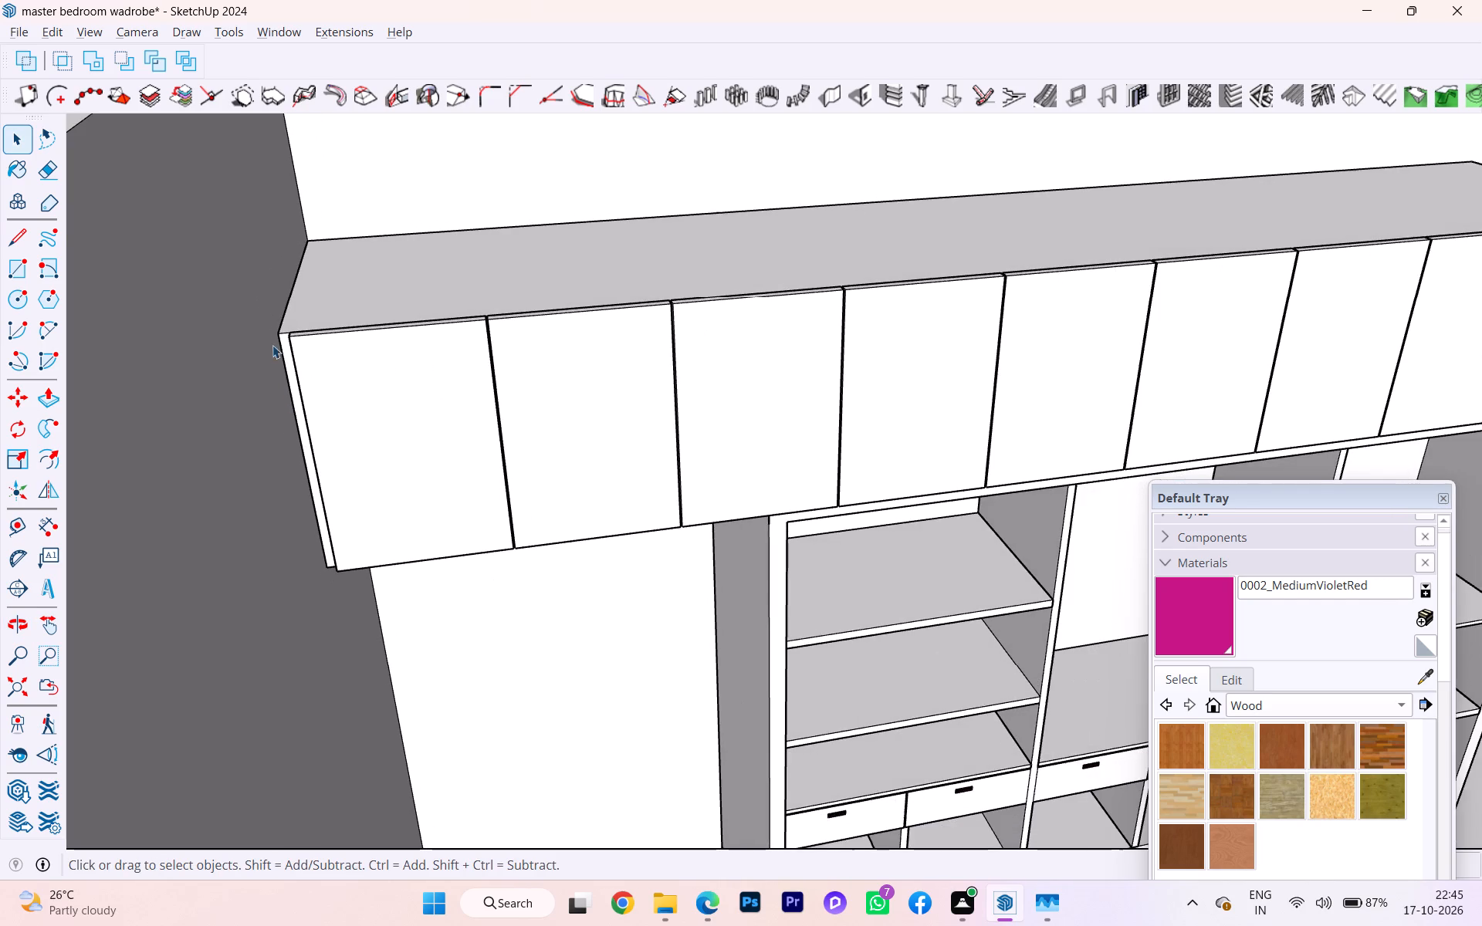
scroll(255, 361, "down", 2)
scroll(184, 374, "down", 2)
scroll(912, 366, "down", 1)
middle_click_drag(908, 366, 247, 346)
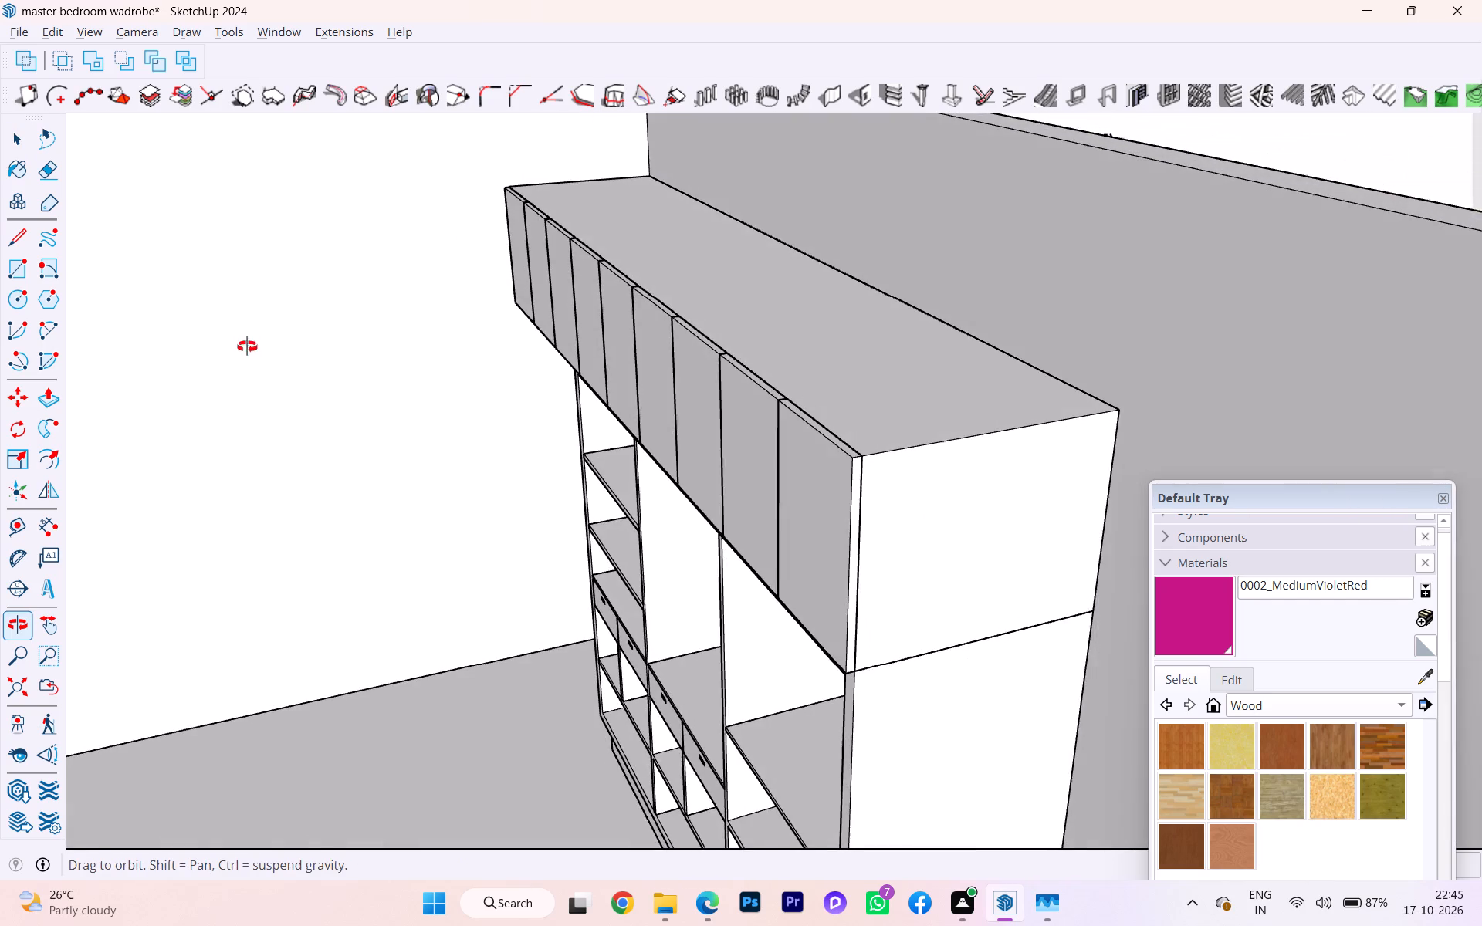
middle_click_drag(247, 346, 245, 346)
scroll(608, 414, "up", 3)
scroll(705, 387, "down", 1)
scroll(846, 405, "up", 3)
scroll(888, 414, "down", 3)
scroll(886, 416, "up", 1)
scroll(886, 416, "down", 1)
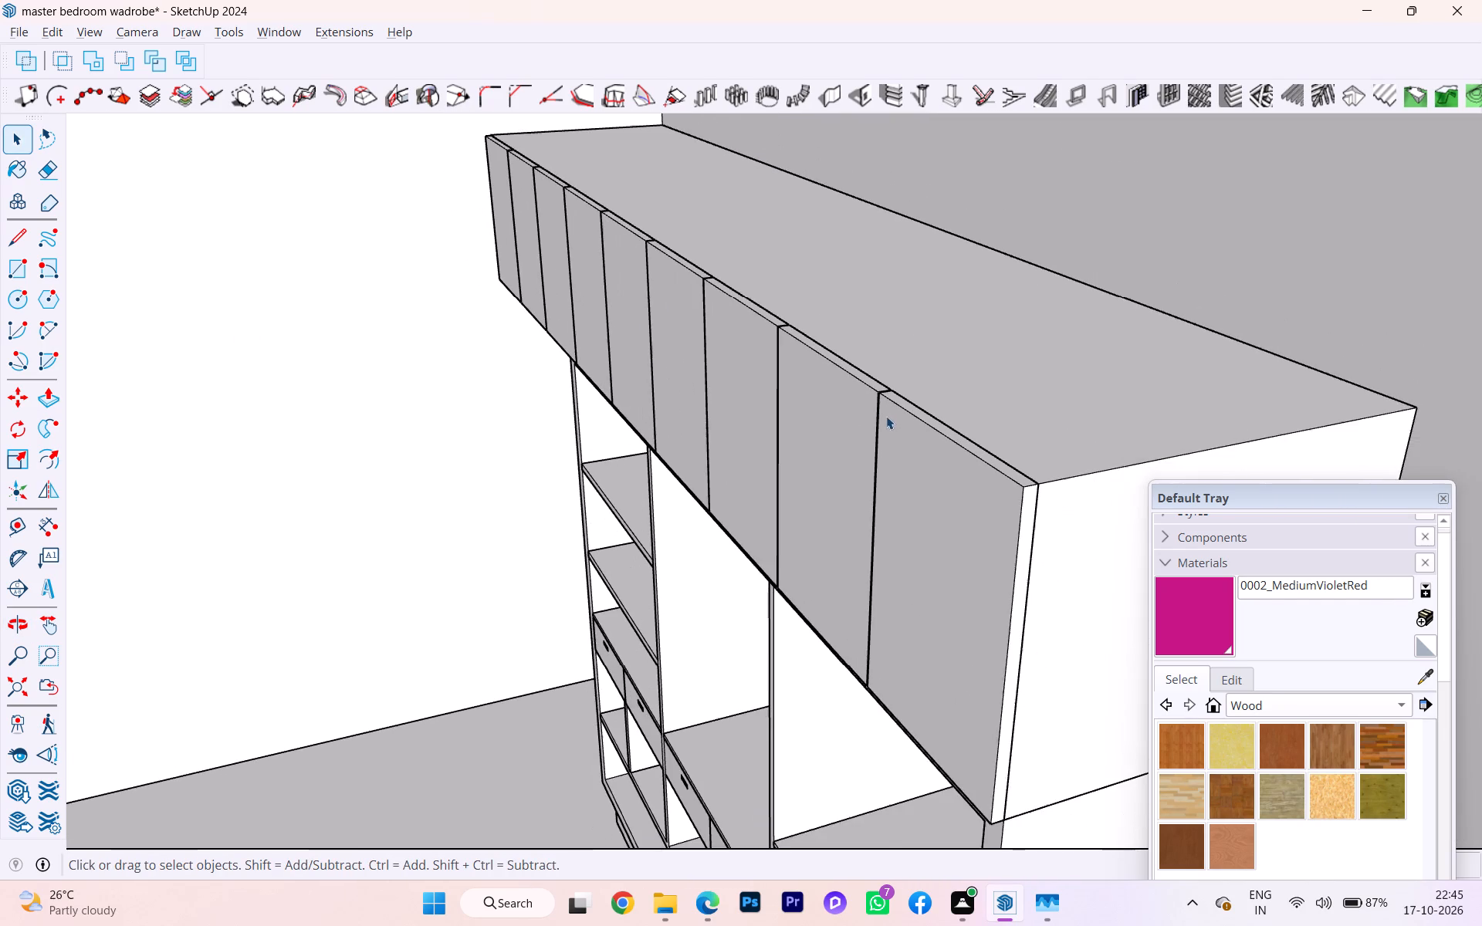
scroll(773, 414, "up", 1)
scroll(765, 409, "down", 1)
middle_click_drag(765, 410, 943, 446)
scroll(455, 350, "down", 1)
middle_click_drag(461, 345, 526, 332)
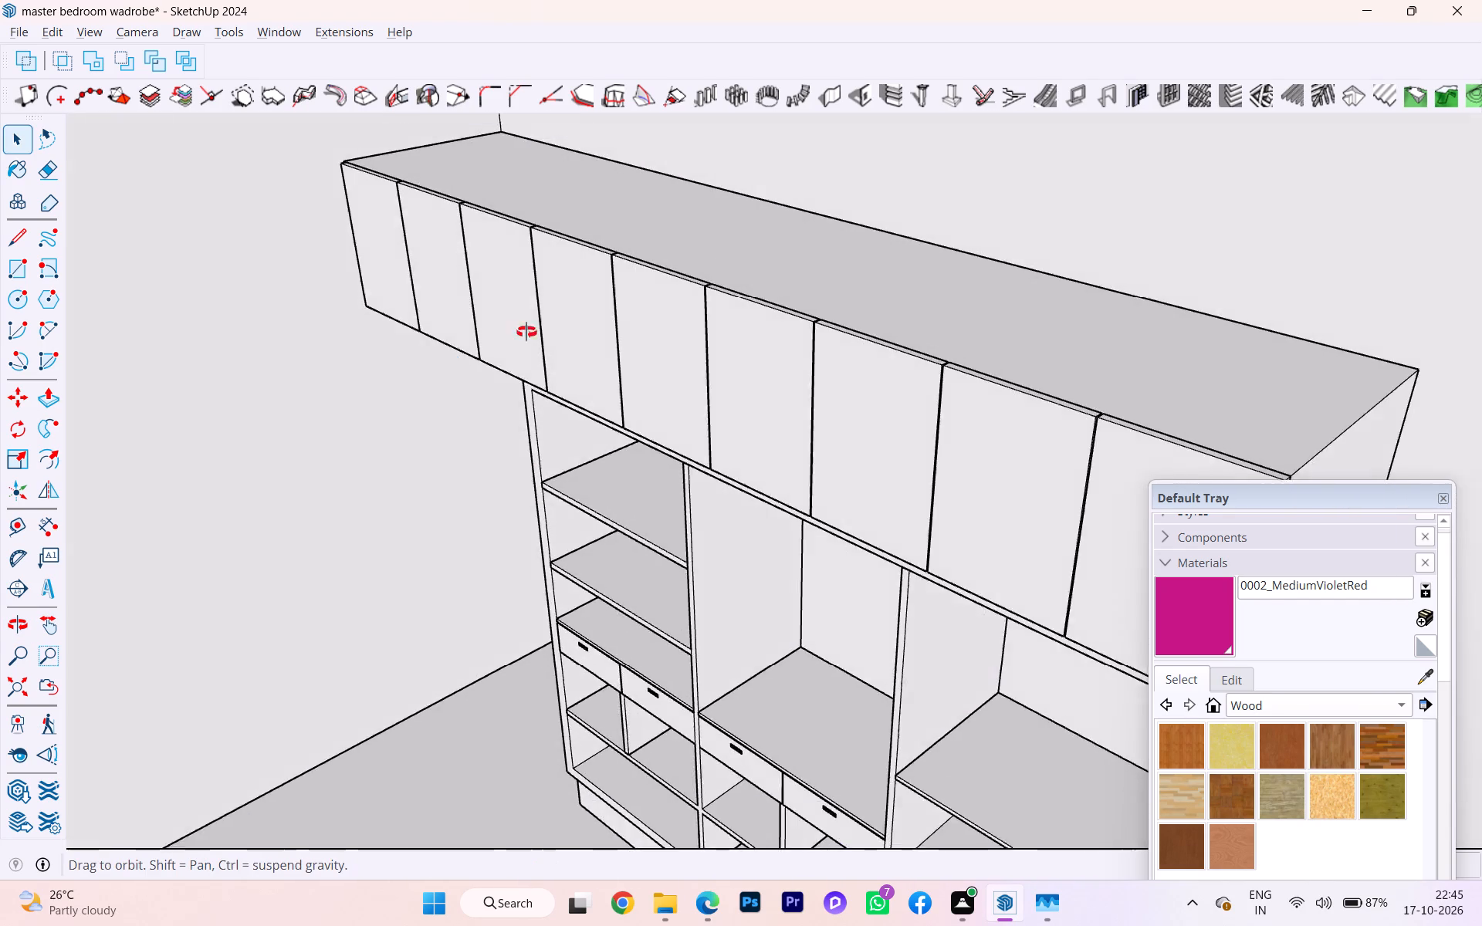
middle_click_drag(526, 332, 895, 335)
Move the overhead shutter group sideways so its upper end corner snaps to the cabinet's corner at the side wall.
scroll(394, 357, "down", 2)
middle_click_drag(332, 358, 371, 370)
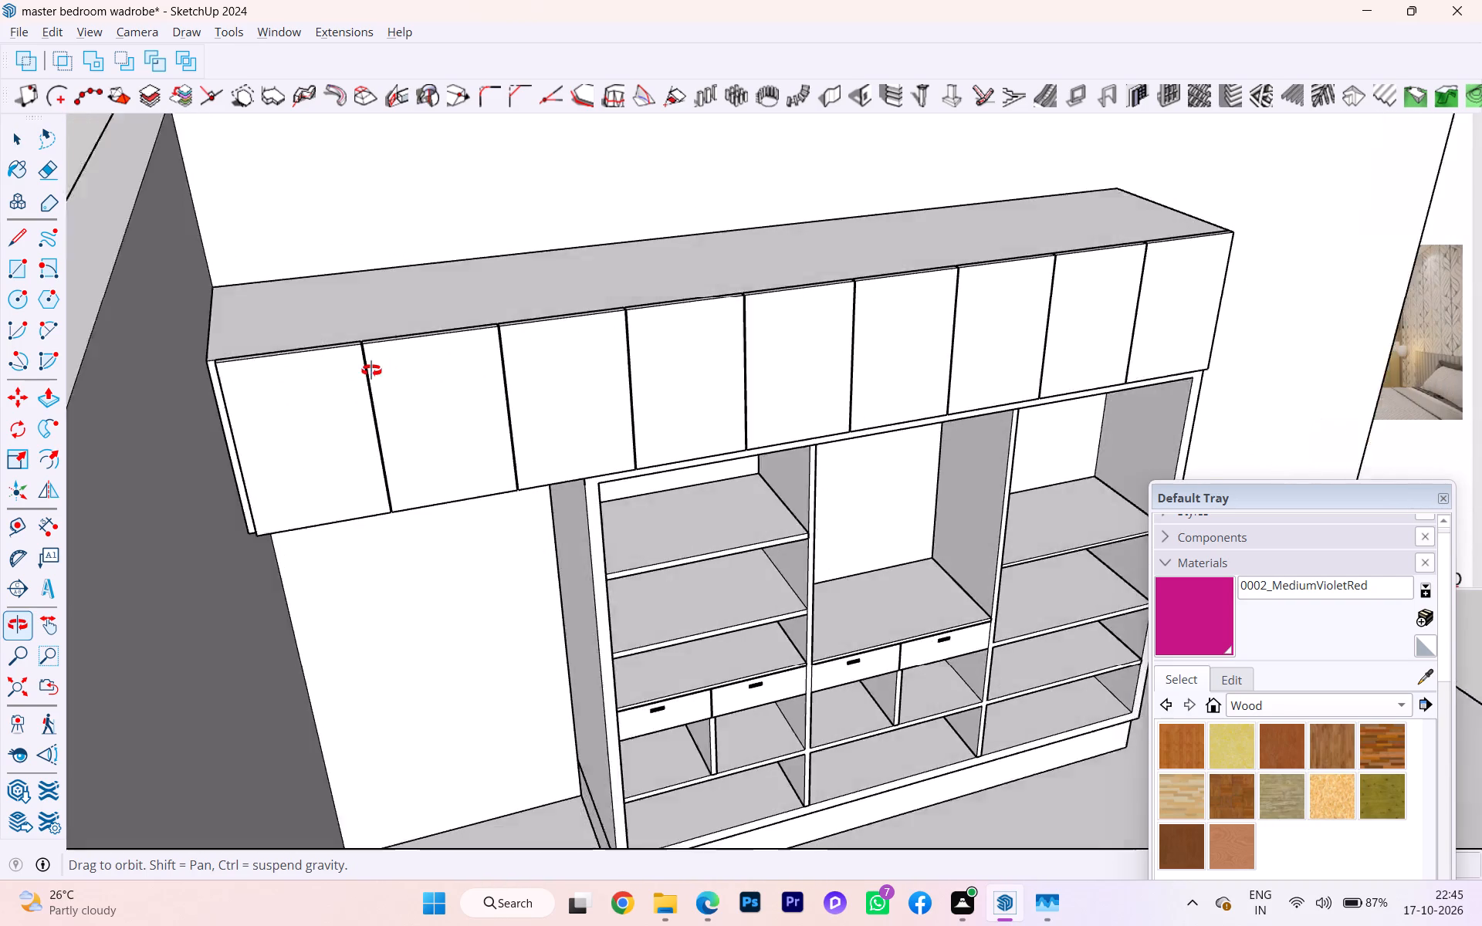
middle_click_drag(371, 370, 364, 367)
middle_click_drag(211, 370, 299, 369)
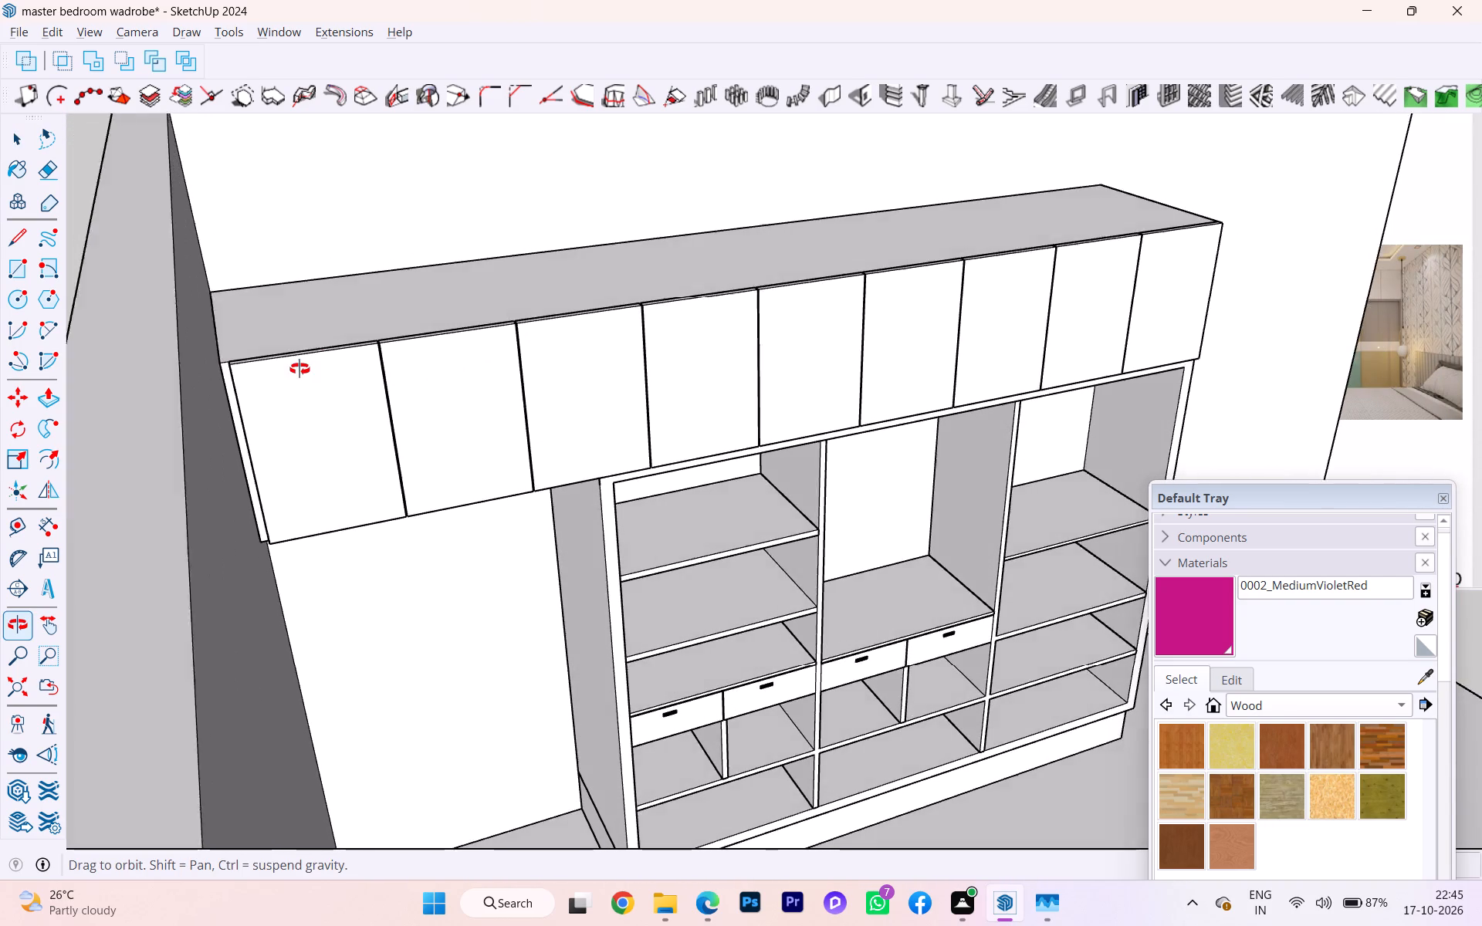
middle_click_drag(299, 369, 278, 370)
scroll(221, 390, "up", 2)
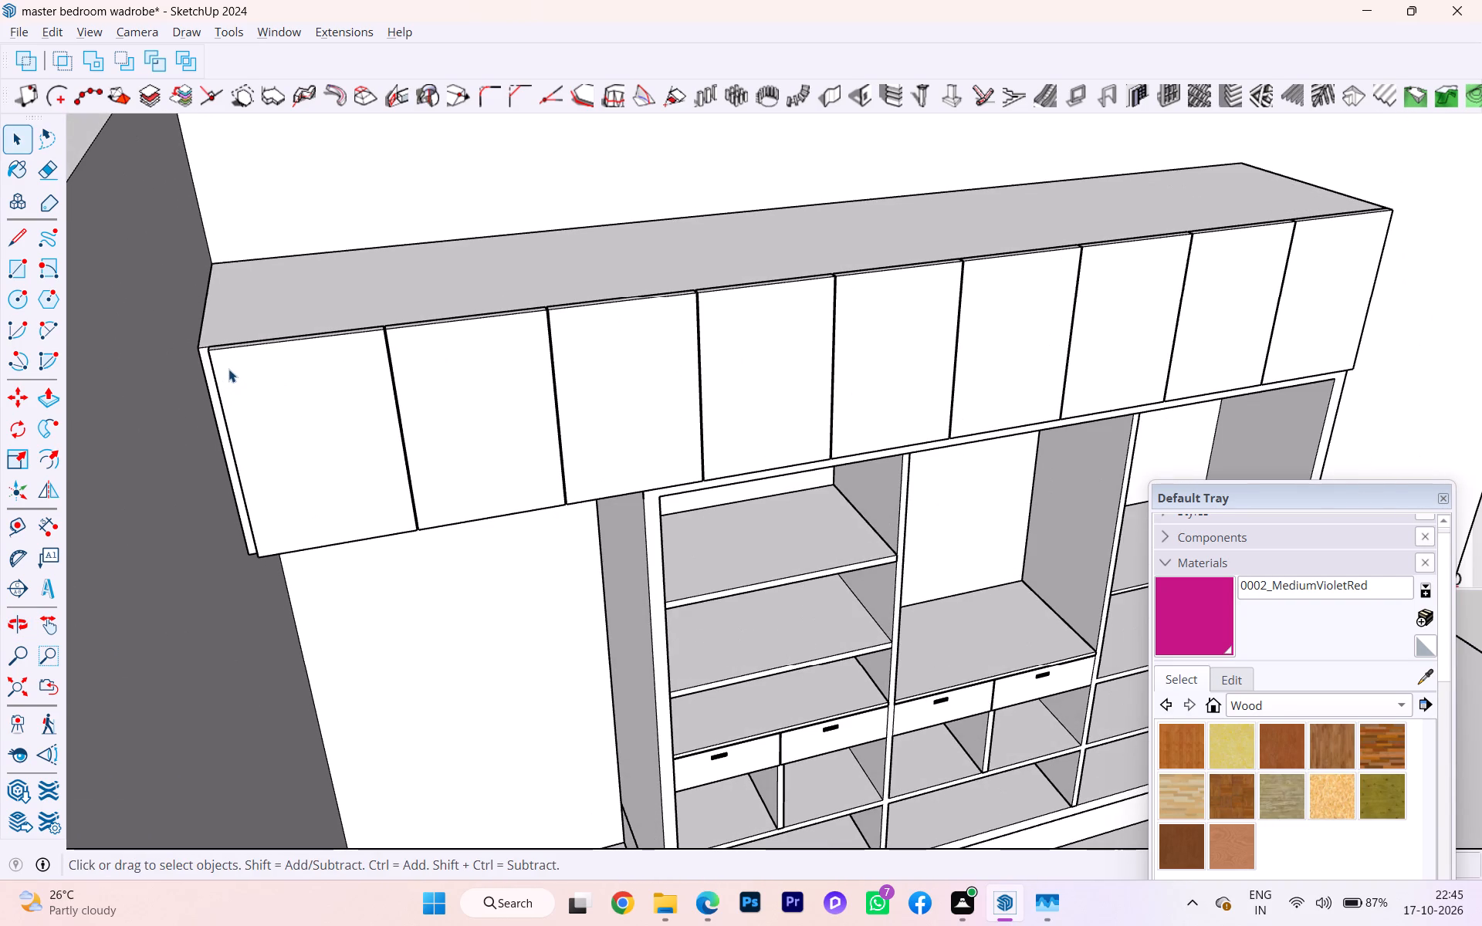
left_click(227, 365)
key("m")
key("Return")
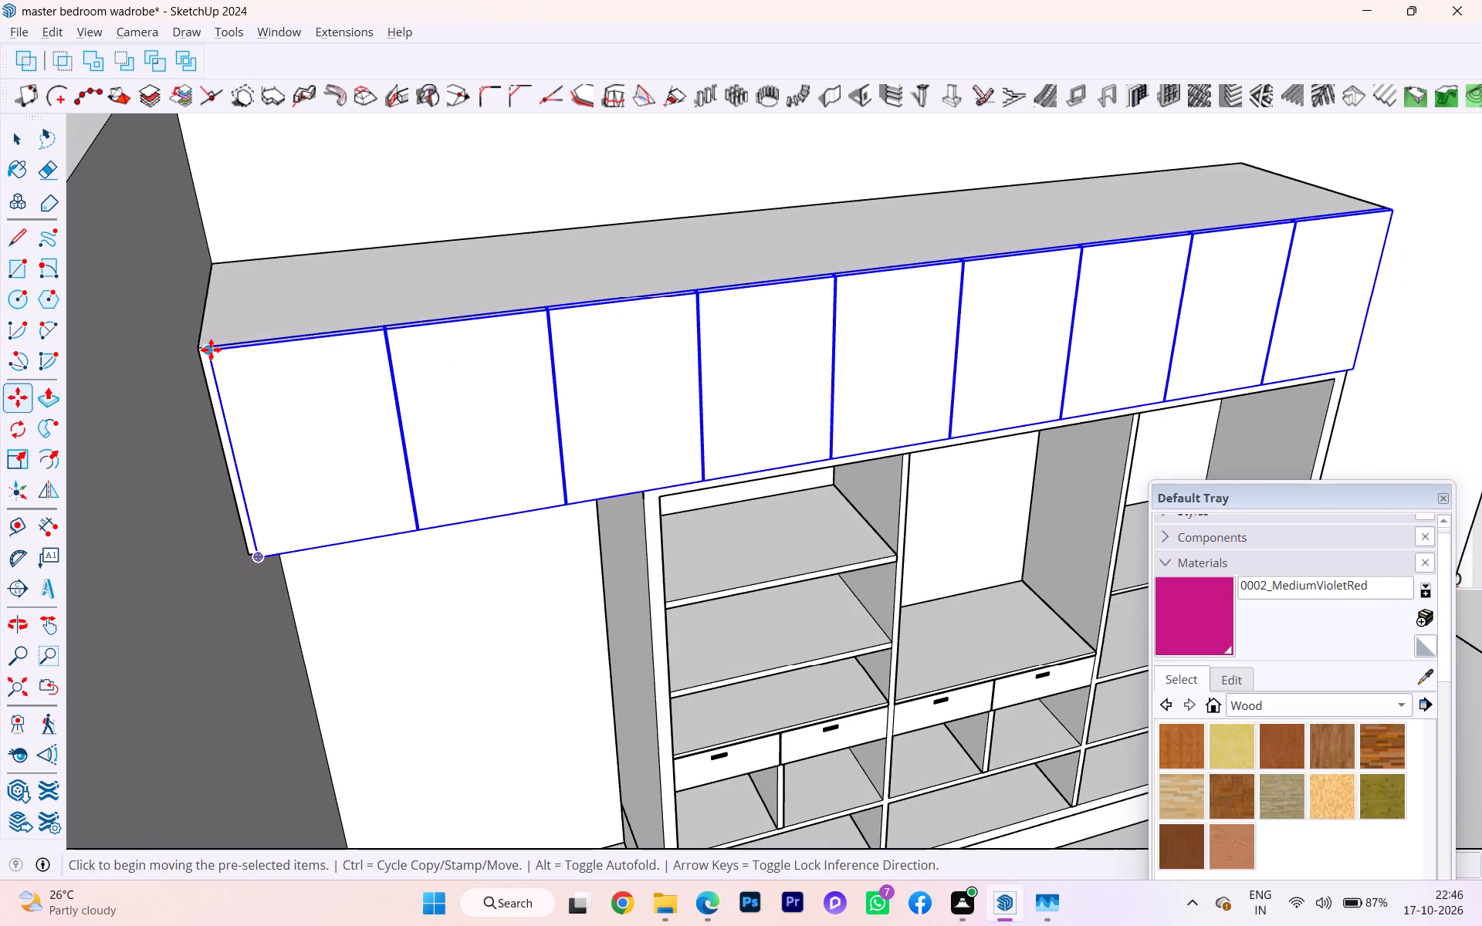
scroll(211, 350, "up", 15)
left_click(205, 343)
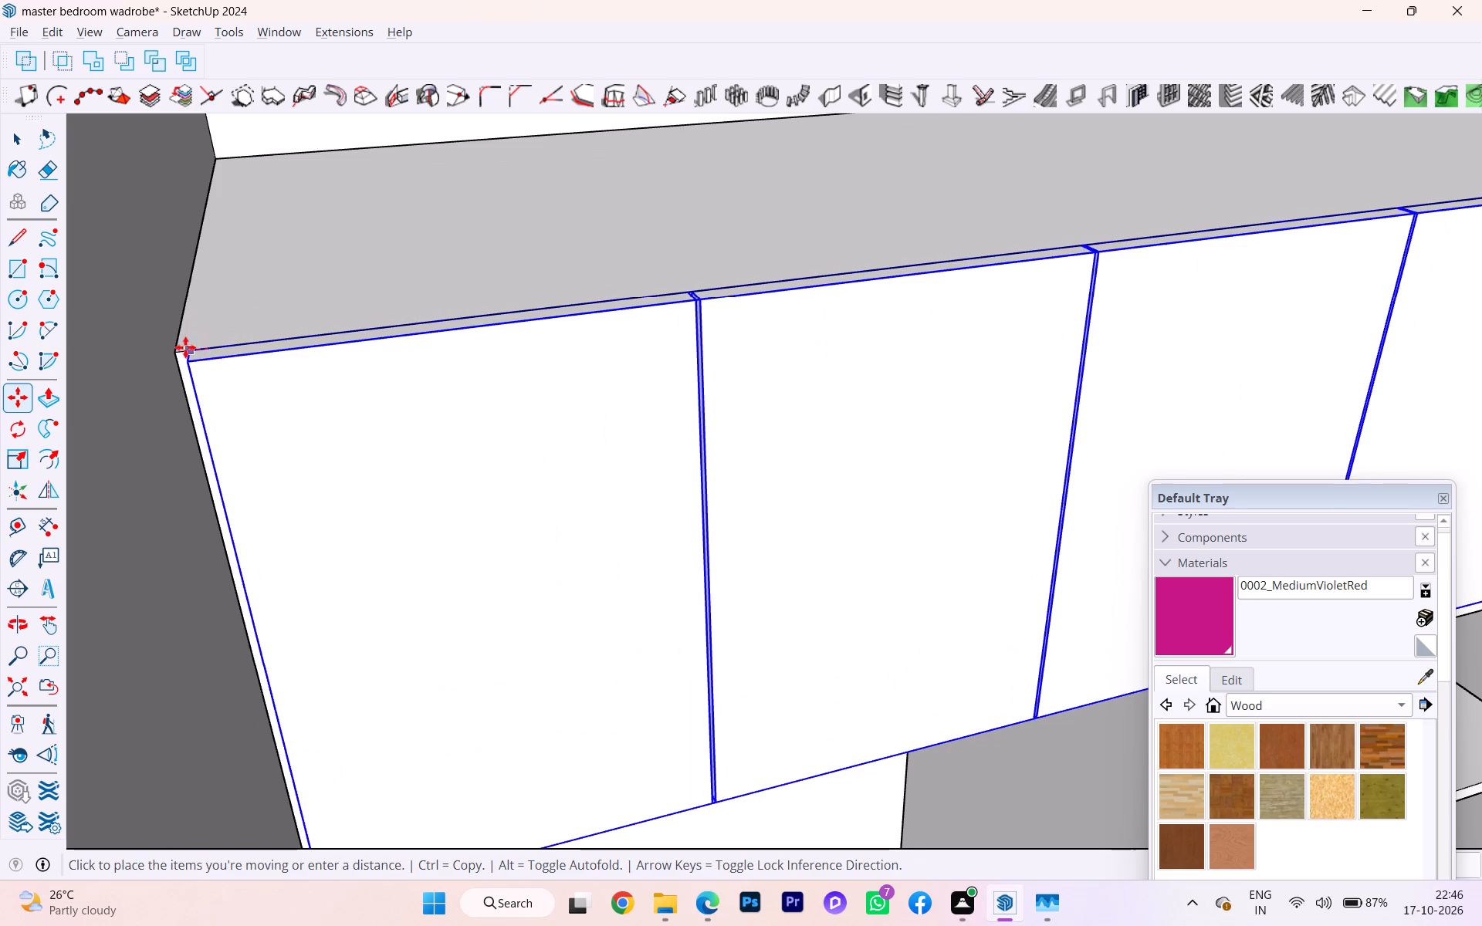
left_click(184, 348)
scroll(154, 323, "down", 1)
scroll(154, 322, "up", 1)
scroll(161, 317, "down", 2)
scroll(163, 315, "up", 3)
scroll(180, 311, "down", 1)
scroll(444, 359, "up", 1)
scroll(445, 361, "down", 2)
key("space")
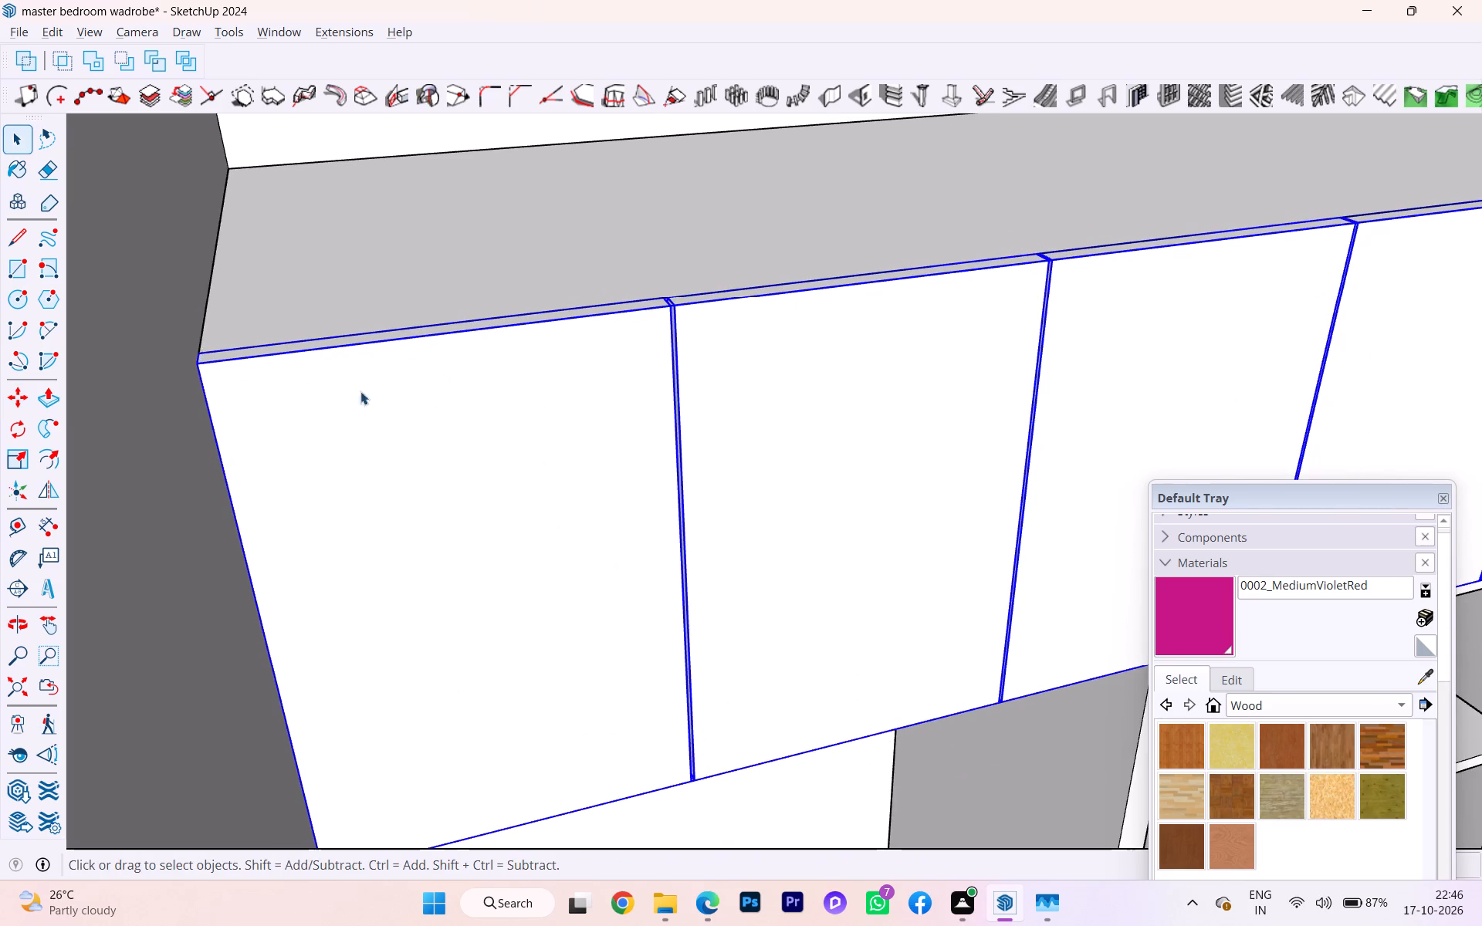
Open the overhead shutter group and pull its free end face outward with Push/Pull to align with the cabinet's side.
scroll(324, 381, "down", 5)
scroll(323, 380, "up", 1)
scroll(479, 408, "down", 7)
middle_click_drag(631, 445, 59, 340)
scroll(58, 331, "down", 4)
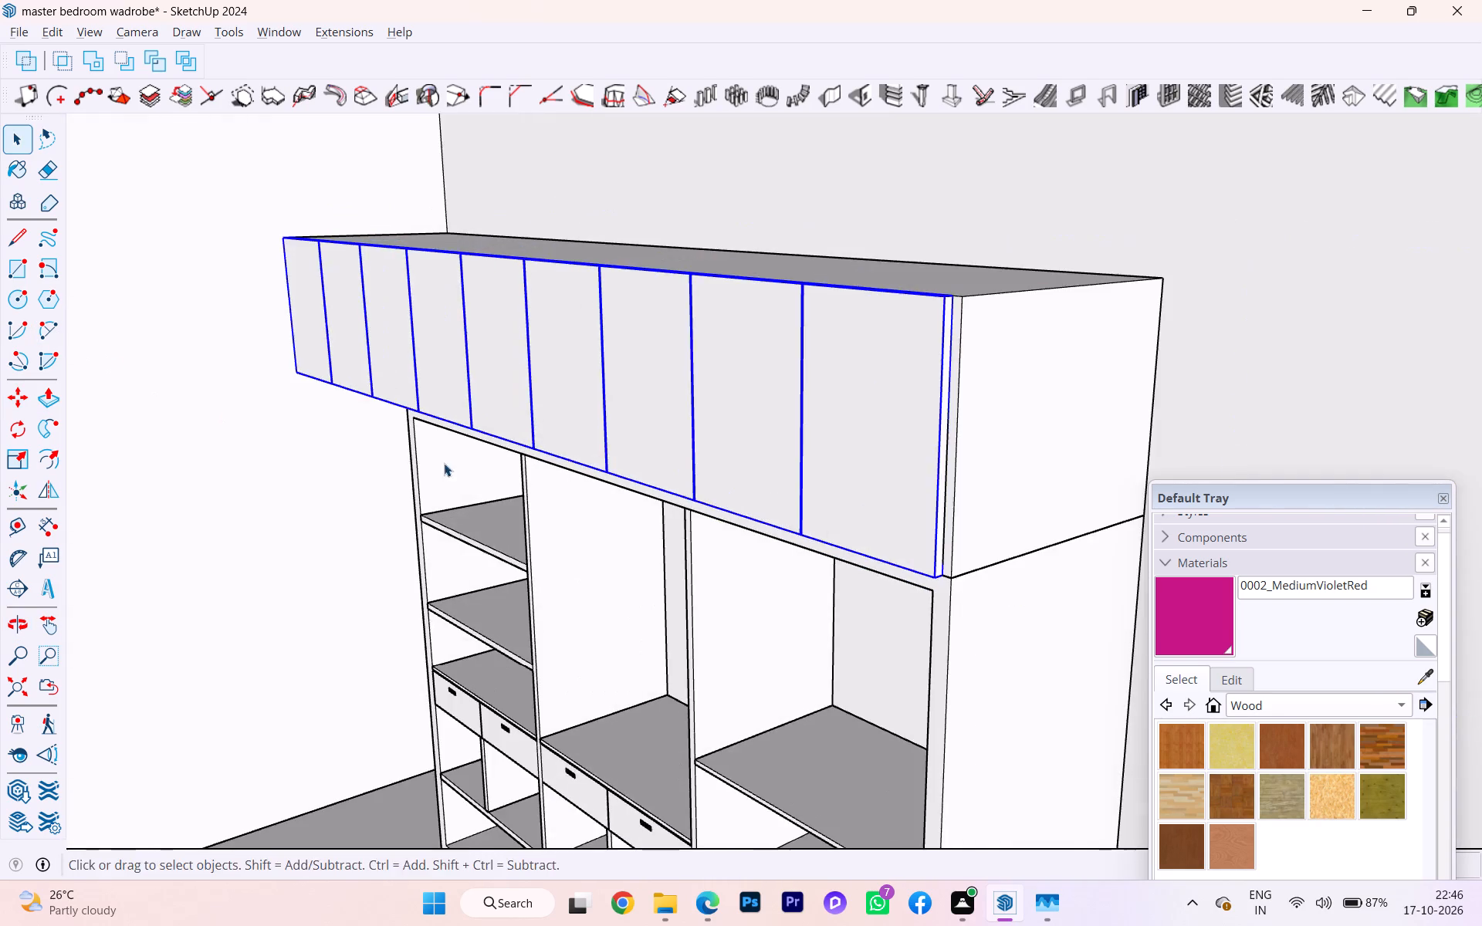
middle_click_drag(443, 461, 332, 467)
scroll(641, 430, "up", 6)
triple_click(754, 356)
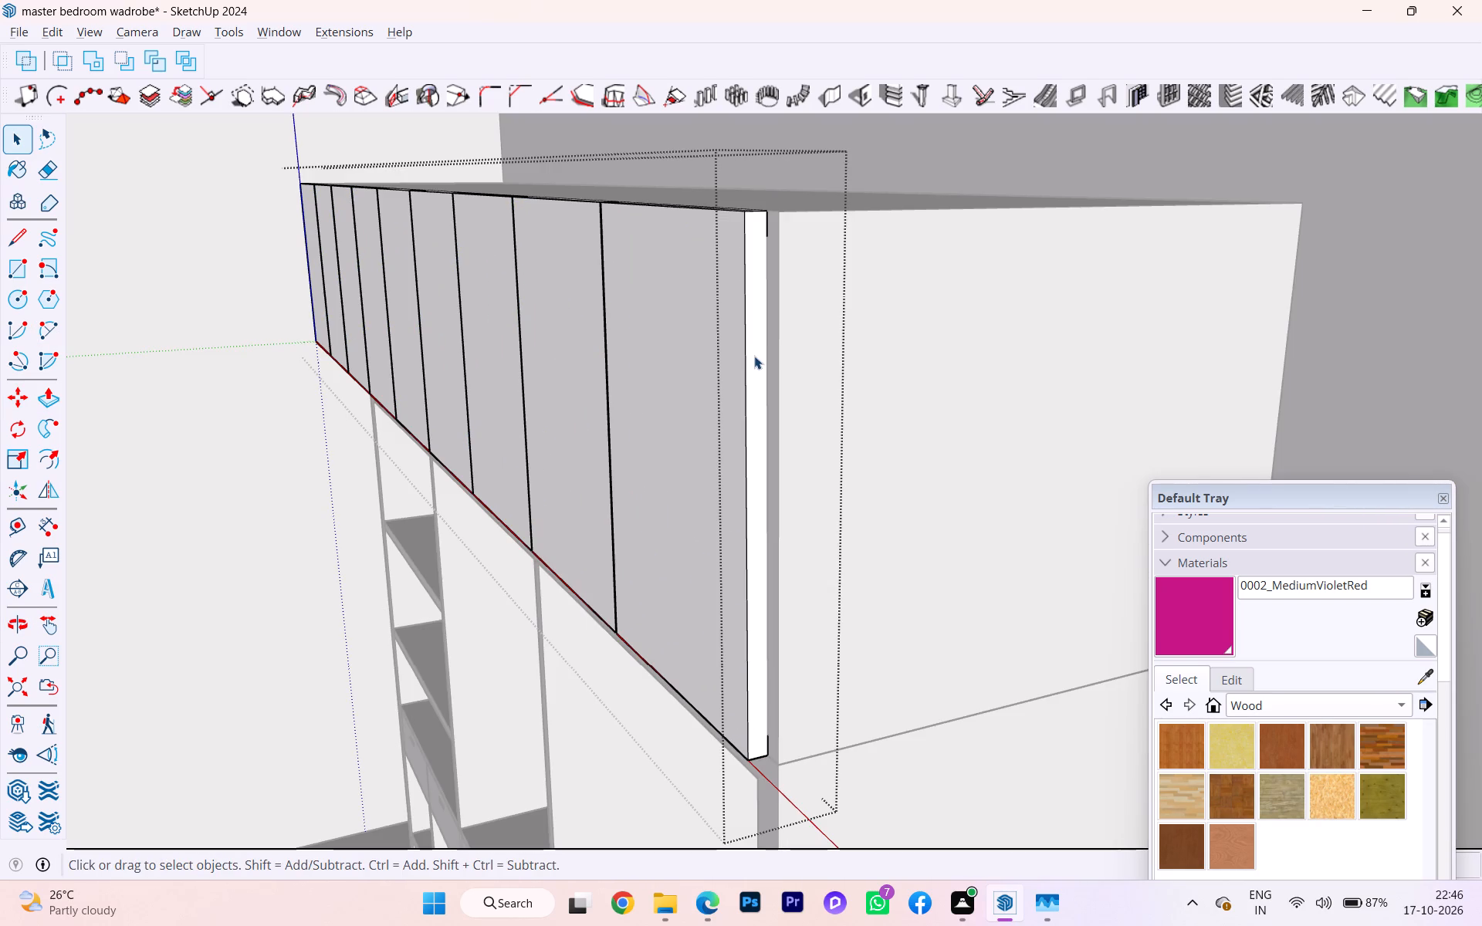
left_click(753, 353)
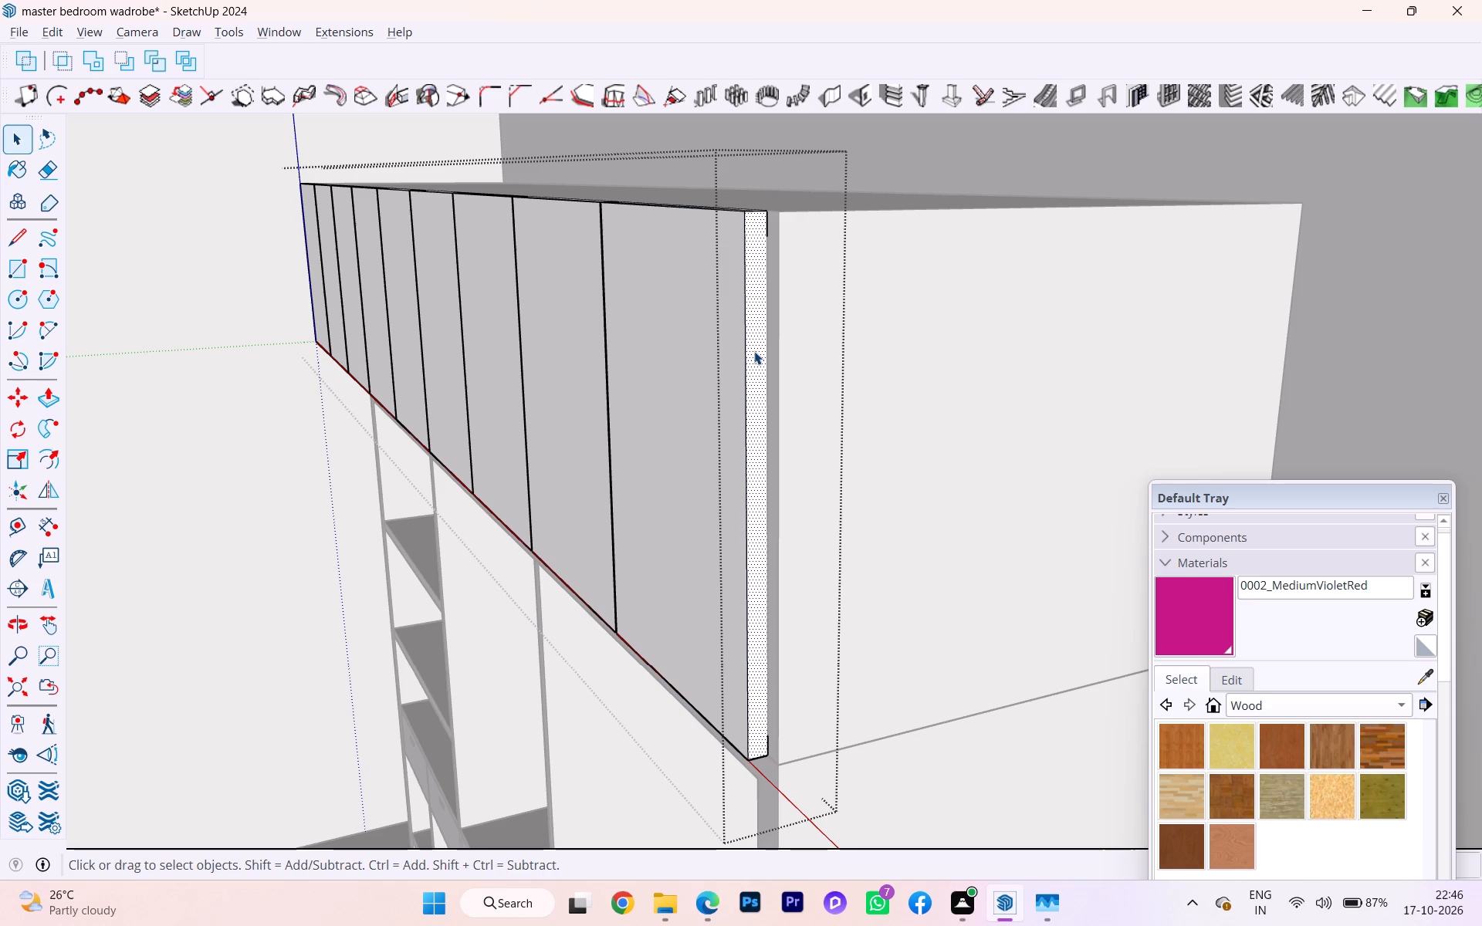
key("p")
left_click(754, 351)
left_click(801, 306)
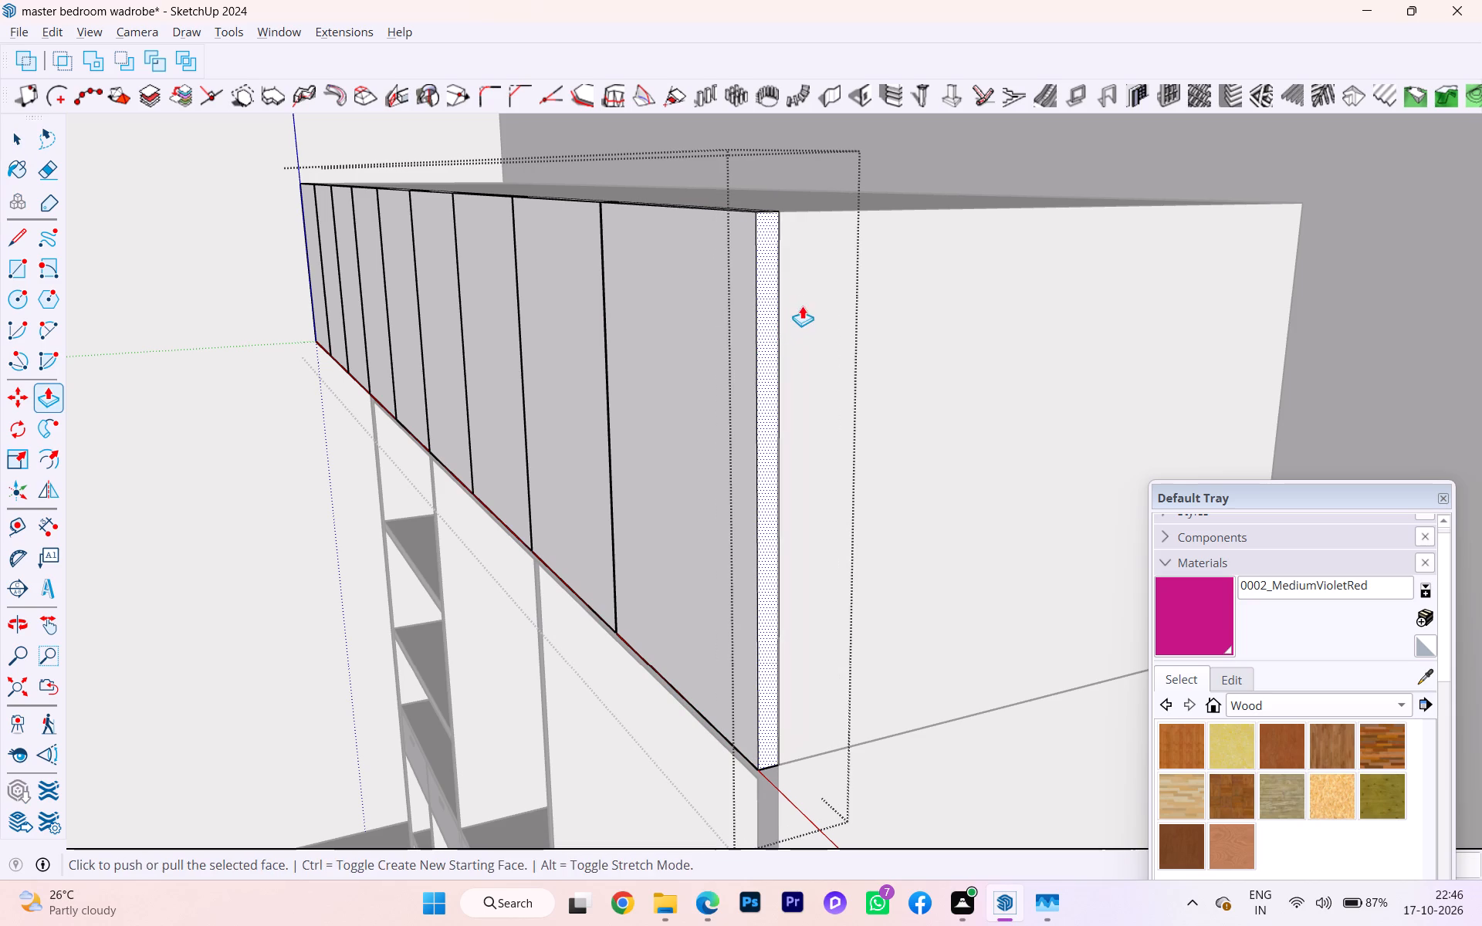
key("space")
left_click(309, 523)
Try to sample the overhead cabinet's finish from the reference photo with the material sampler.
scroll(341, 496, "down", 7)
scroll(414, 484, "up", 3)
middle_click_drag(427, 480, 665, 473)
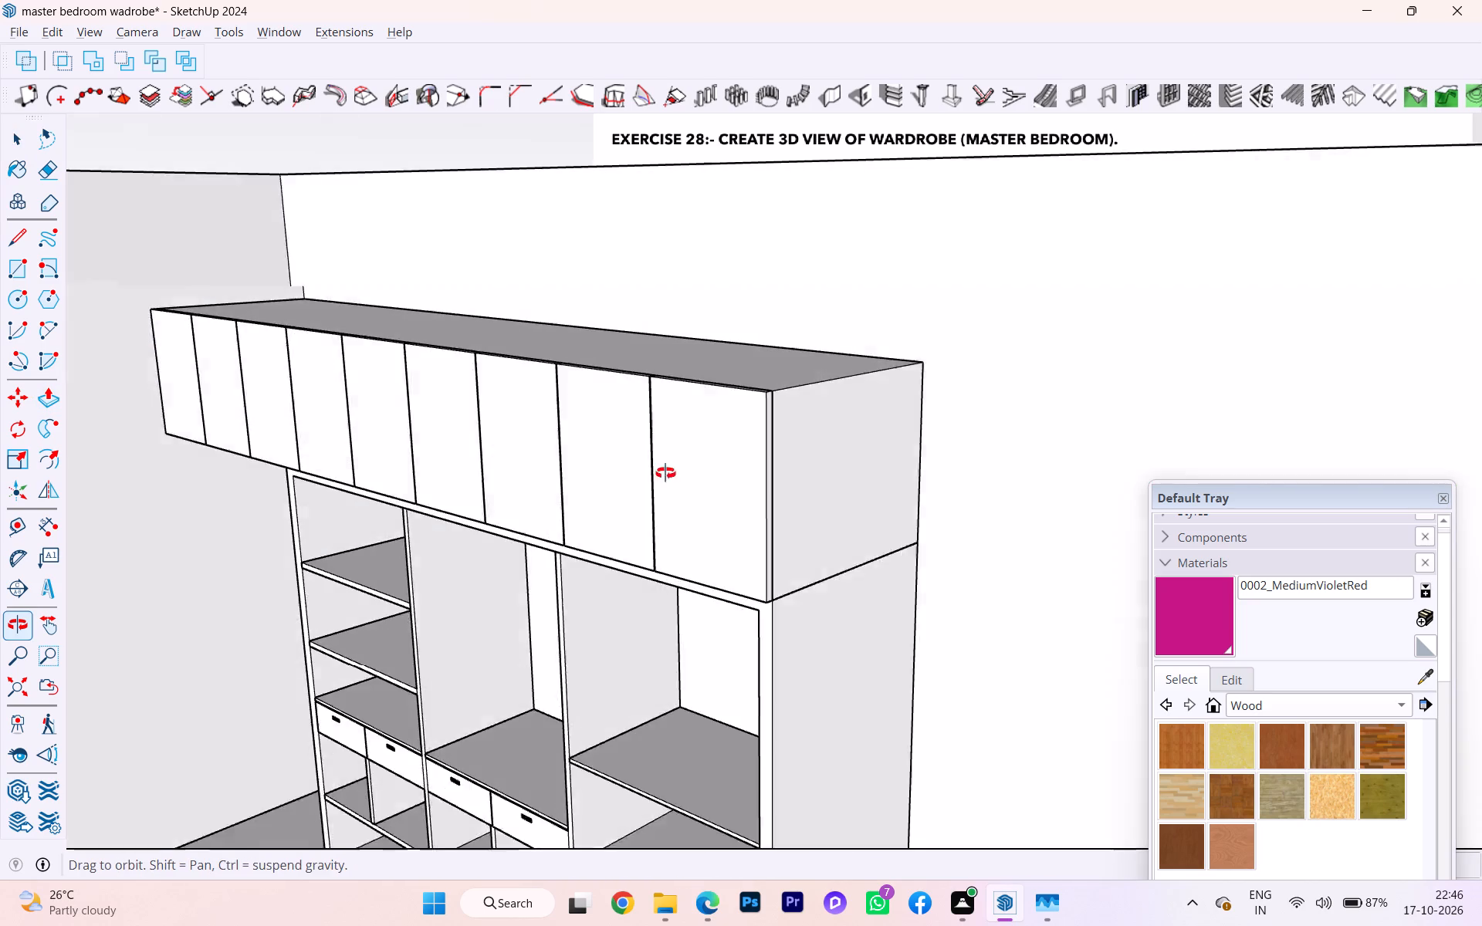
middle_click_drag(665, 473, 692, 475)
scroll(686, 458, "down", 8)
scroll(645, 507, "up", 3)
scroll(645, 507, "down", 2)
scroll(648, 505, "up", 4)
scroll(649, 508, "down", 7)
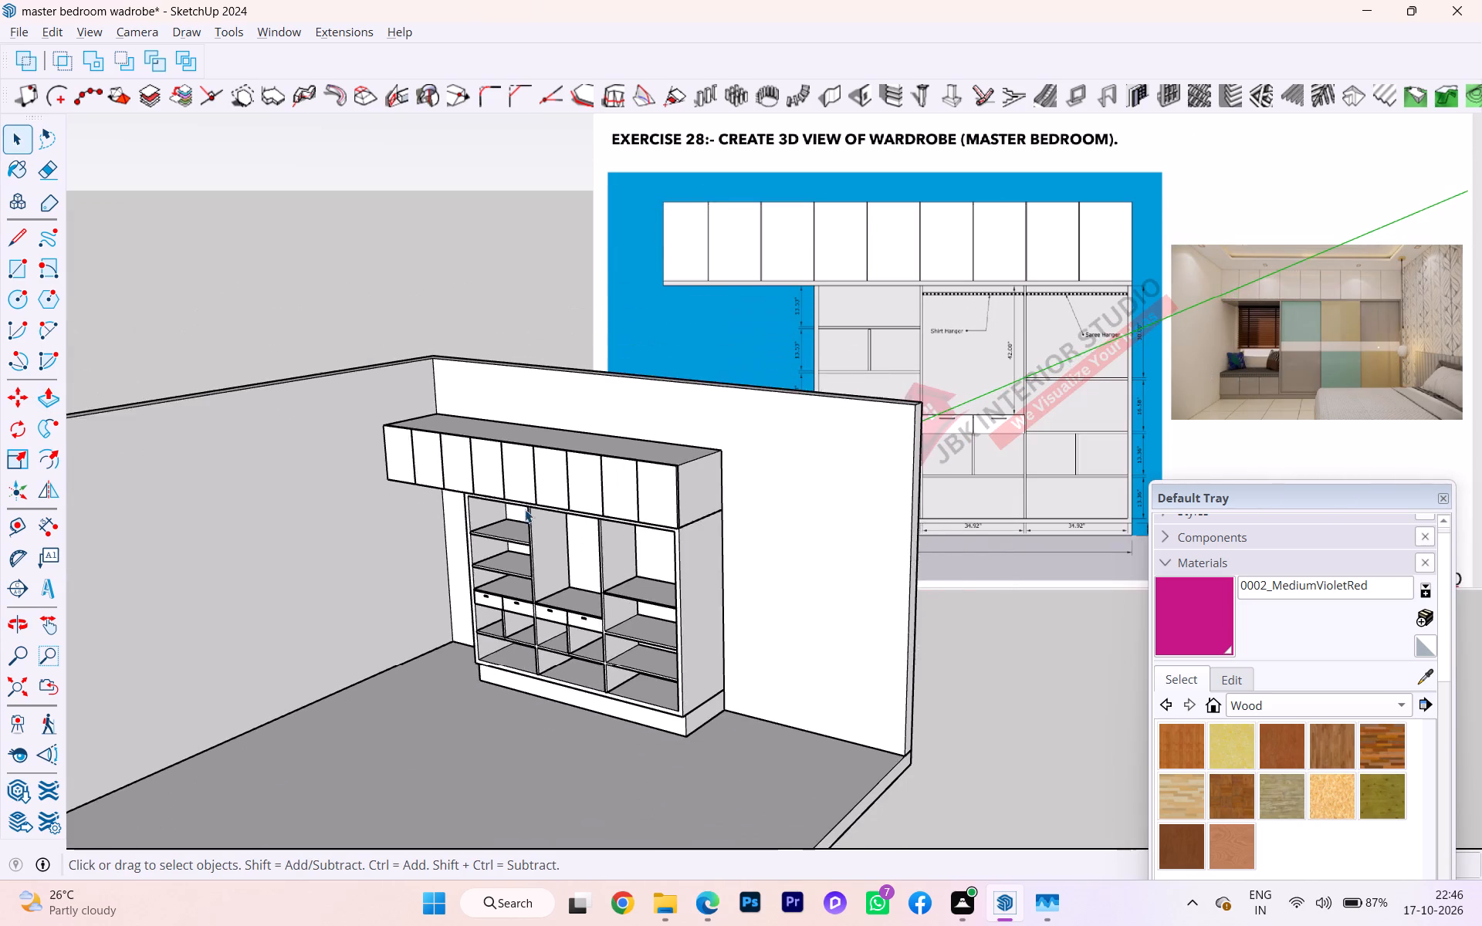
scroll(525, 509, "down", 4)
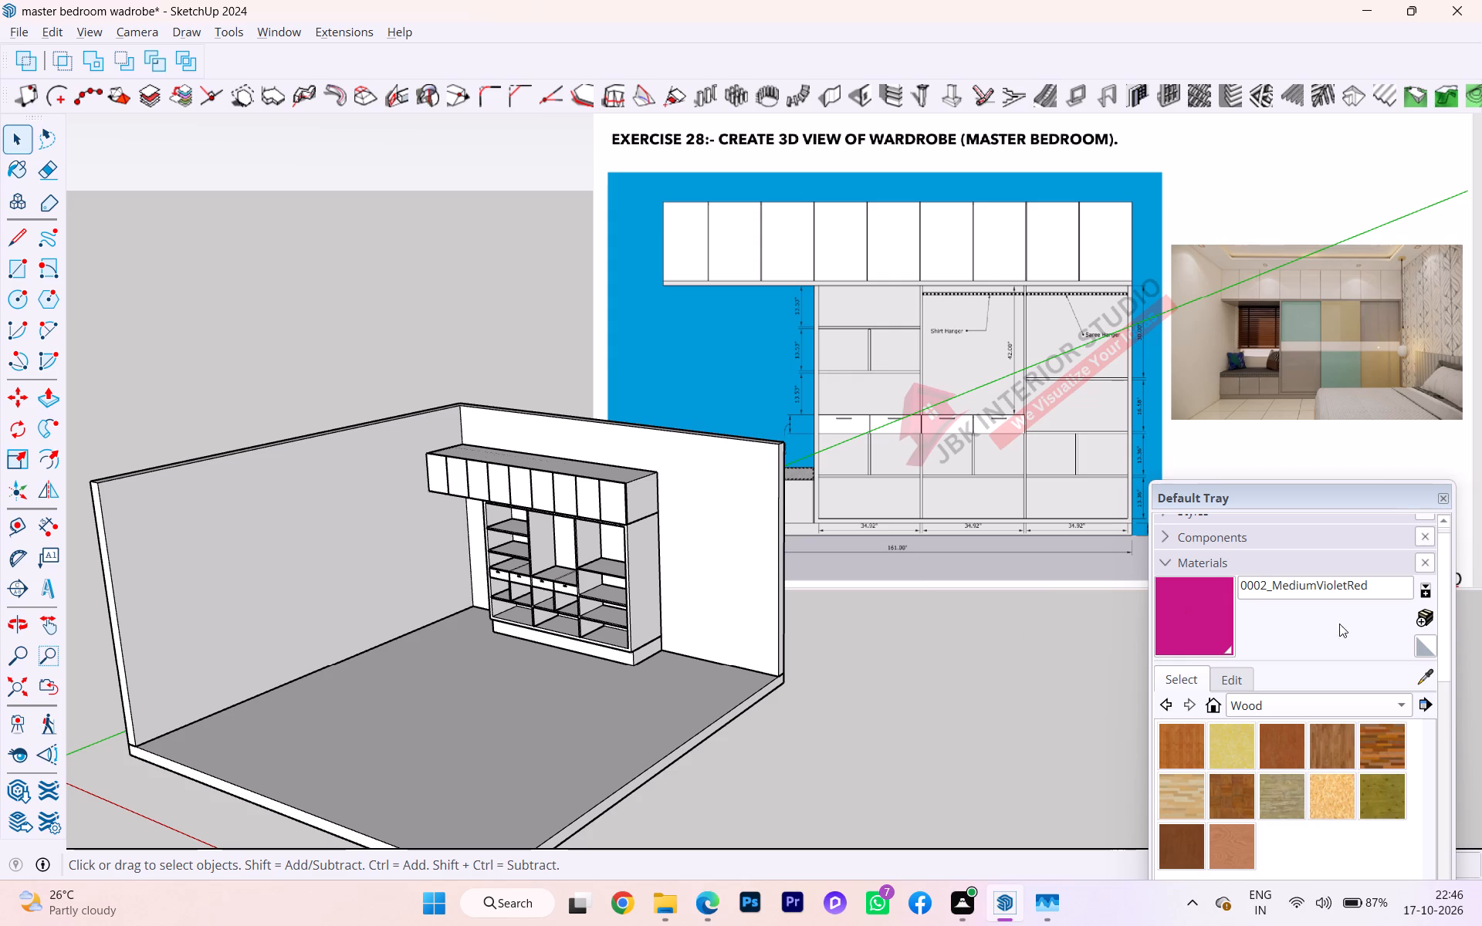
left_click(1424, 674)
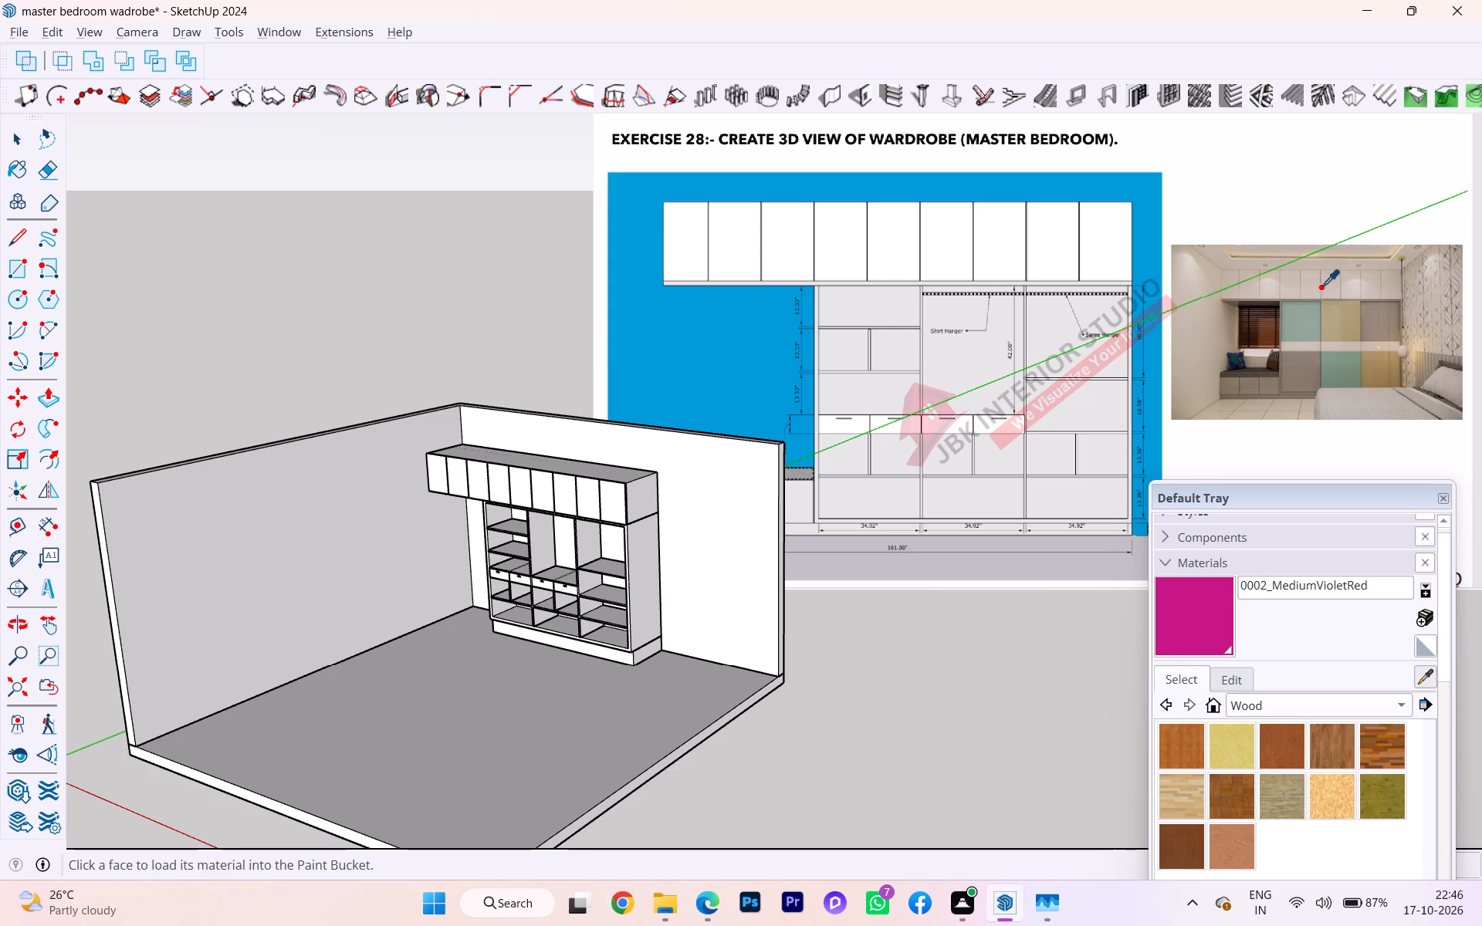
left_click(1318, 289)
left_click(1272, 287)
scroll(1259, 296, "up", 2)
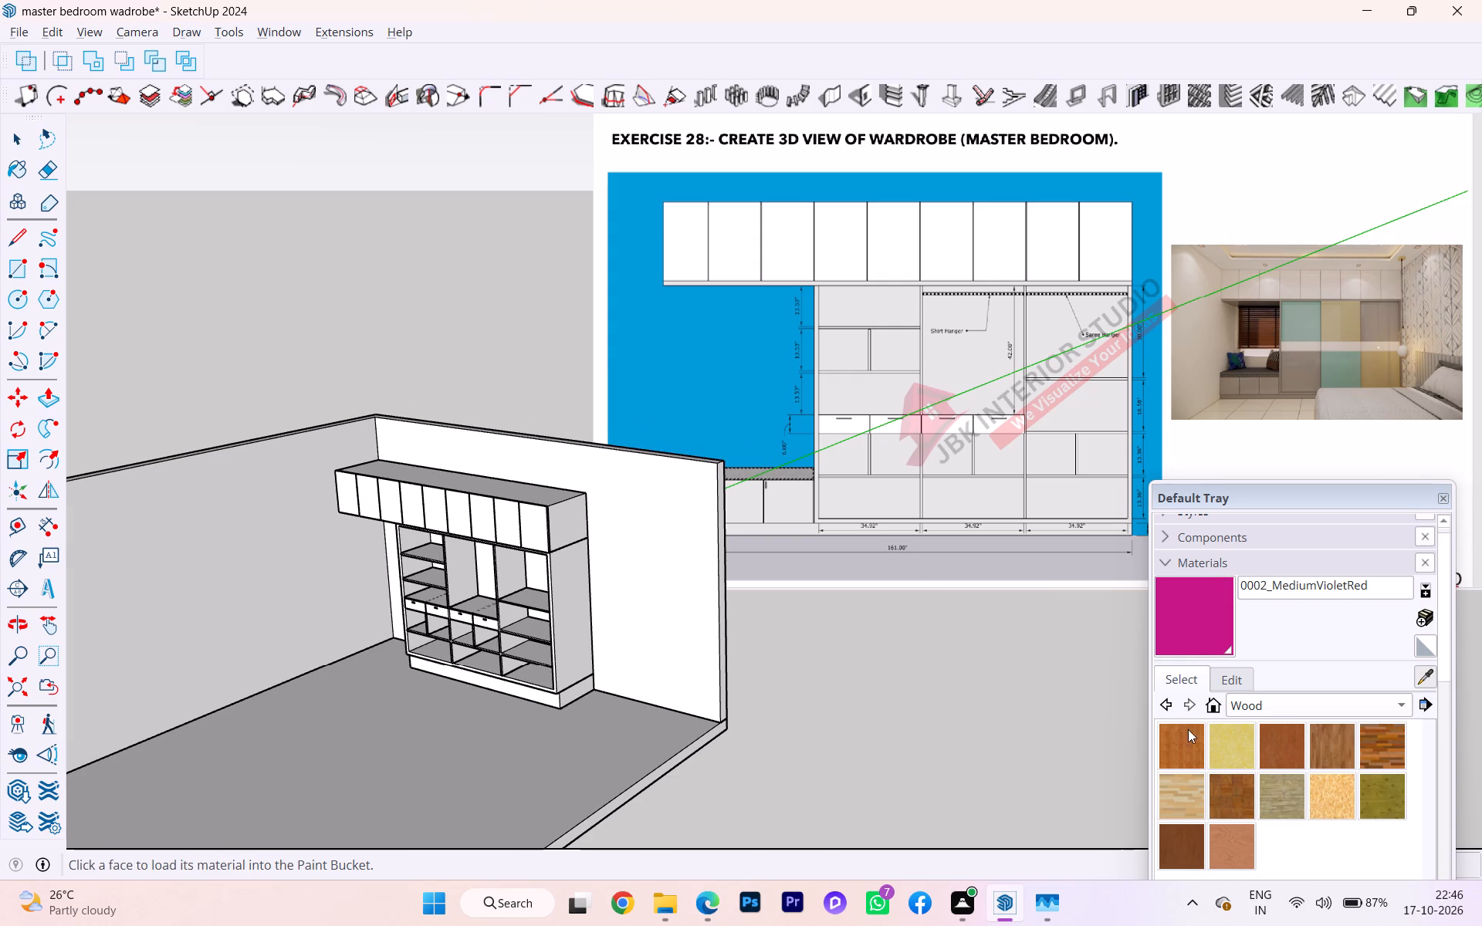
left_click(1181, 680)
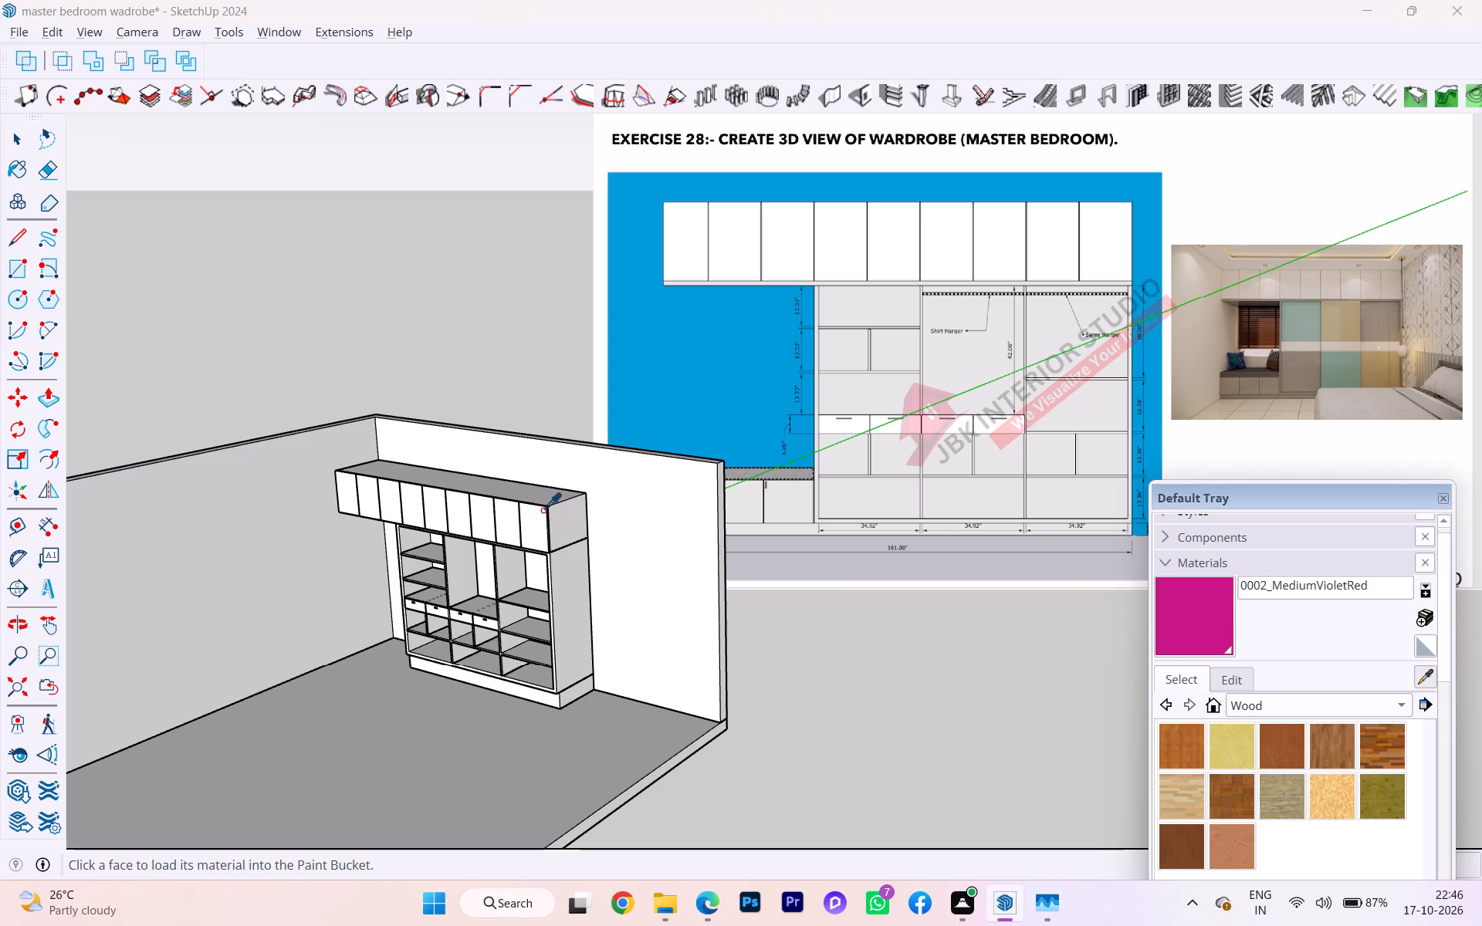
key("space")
Show the In Model materials and purge the unused ones.
left_click(531, 523)
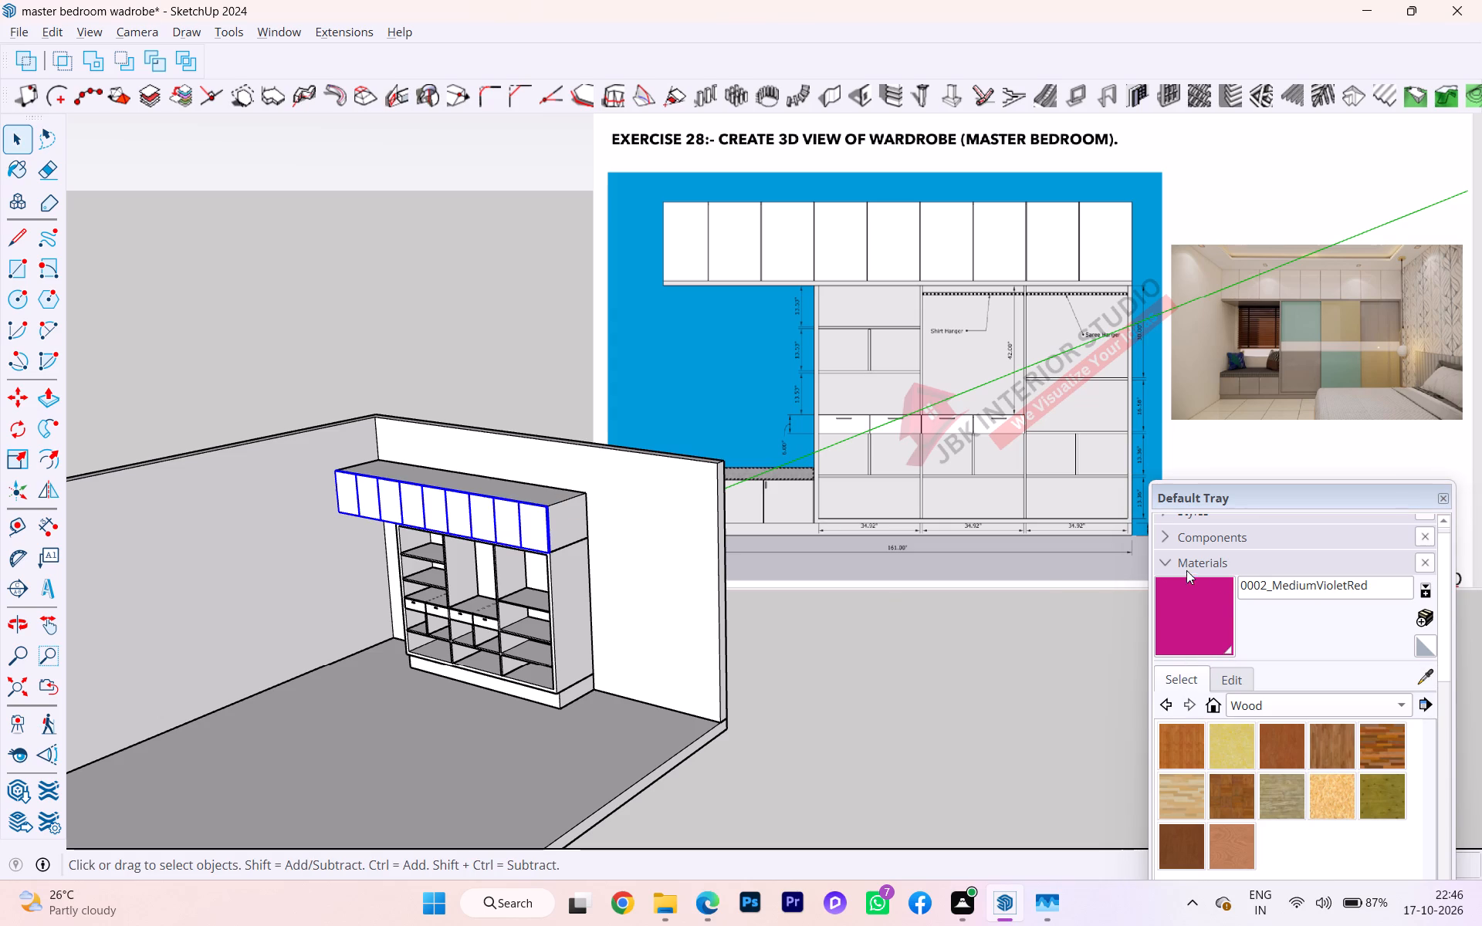
left_click(1233, 696)
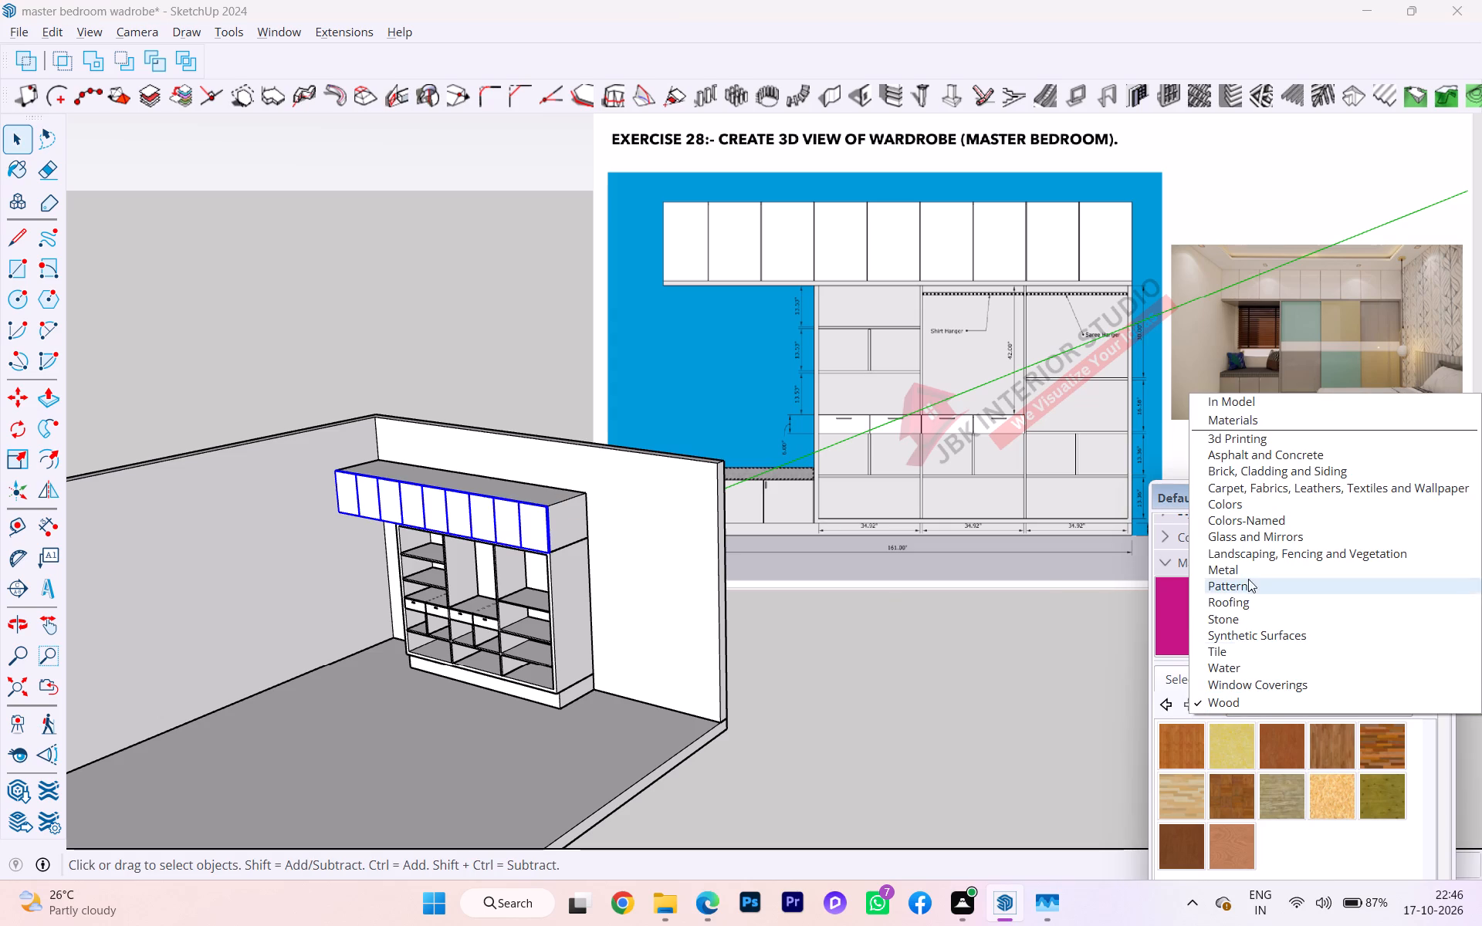
left_click(1264, 397)
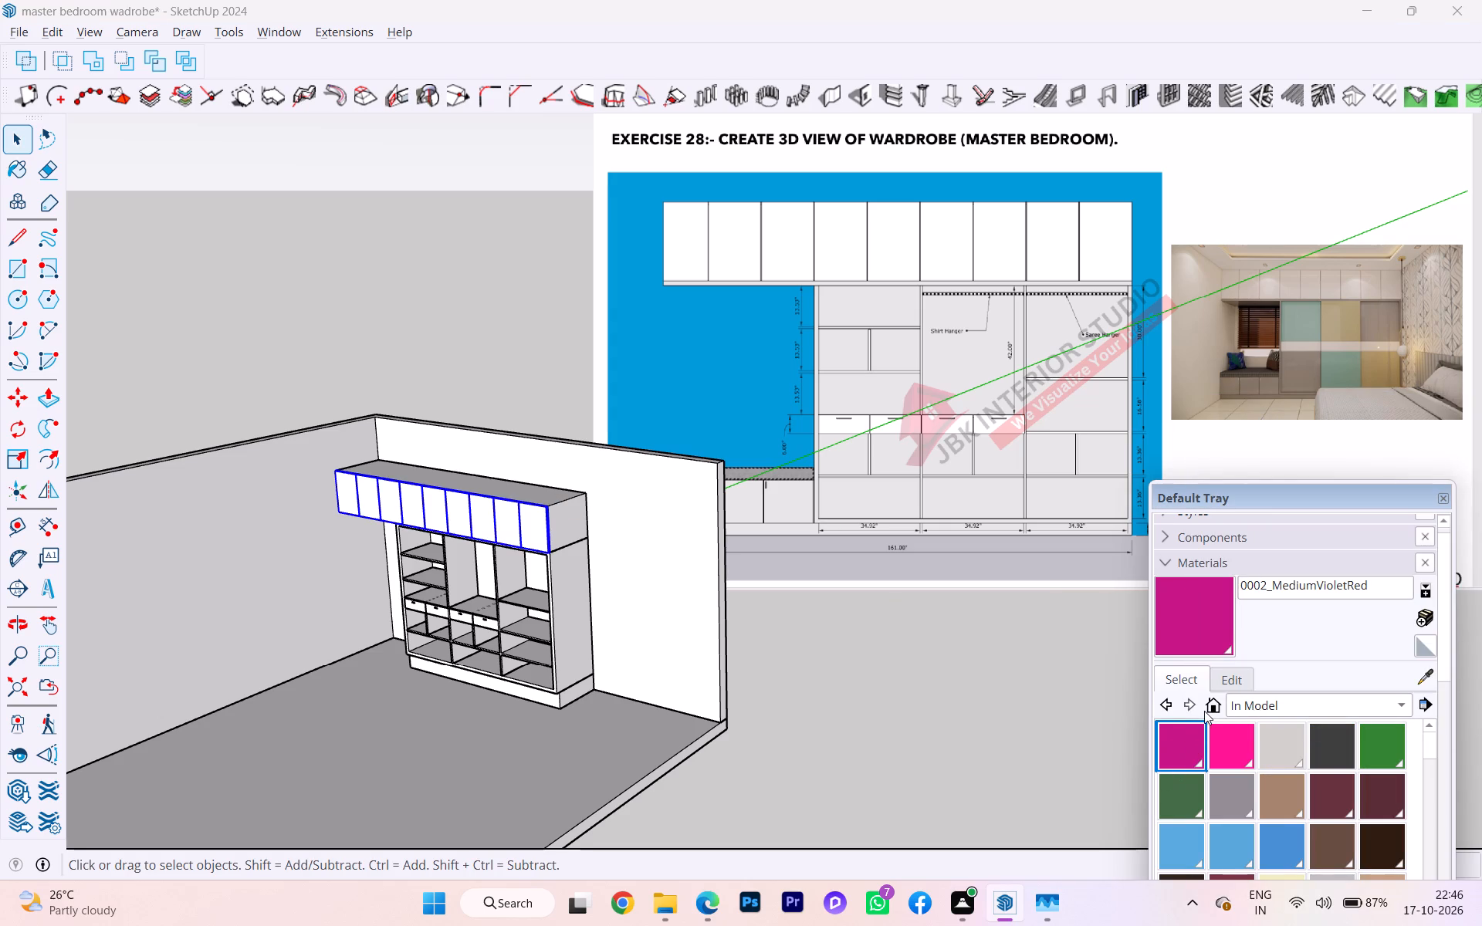
left_click(1423, 706)
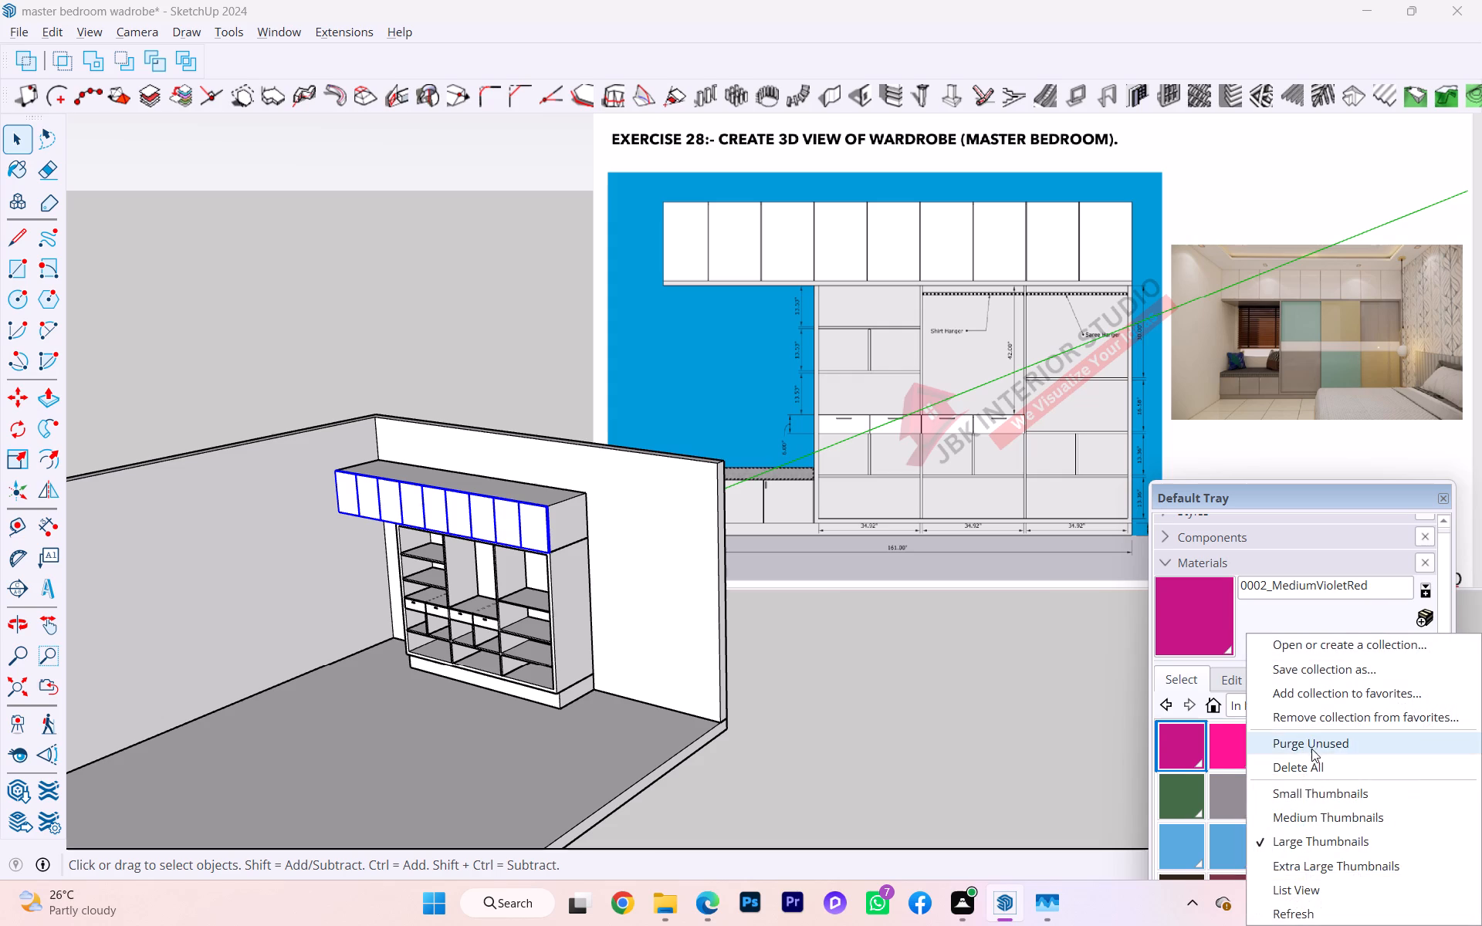
left_click(1311, 748)
scroll(1233, 716, "up", 1)
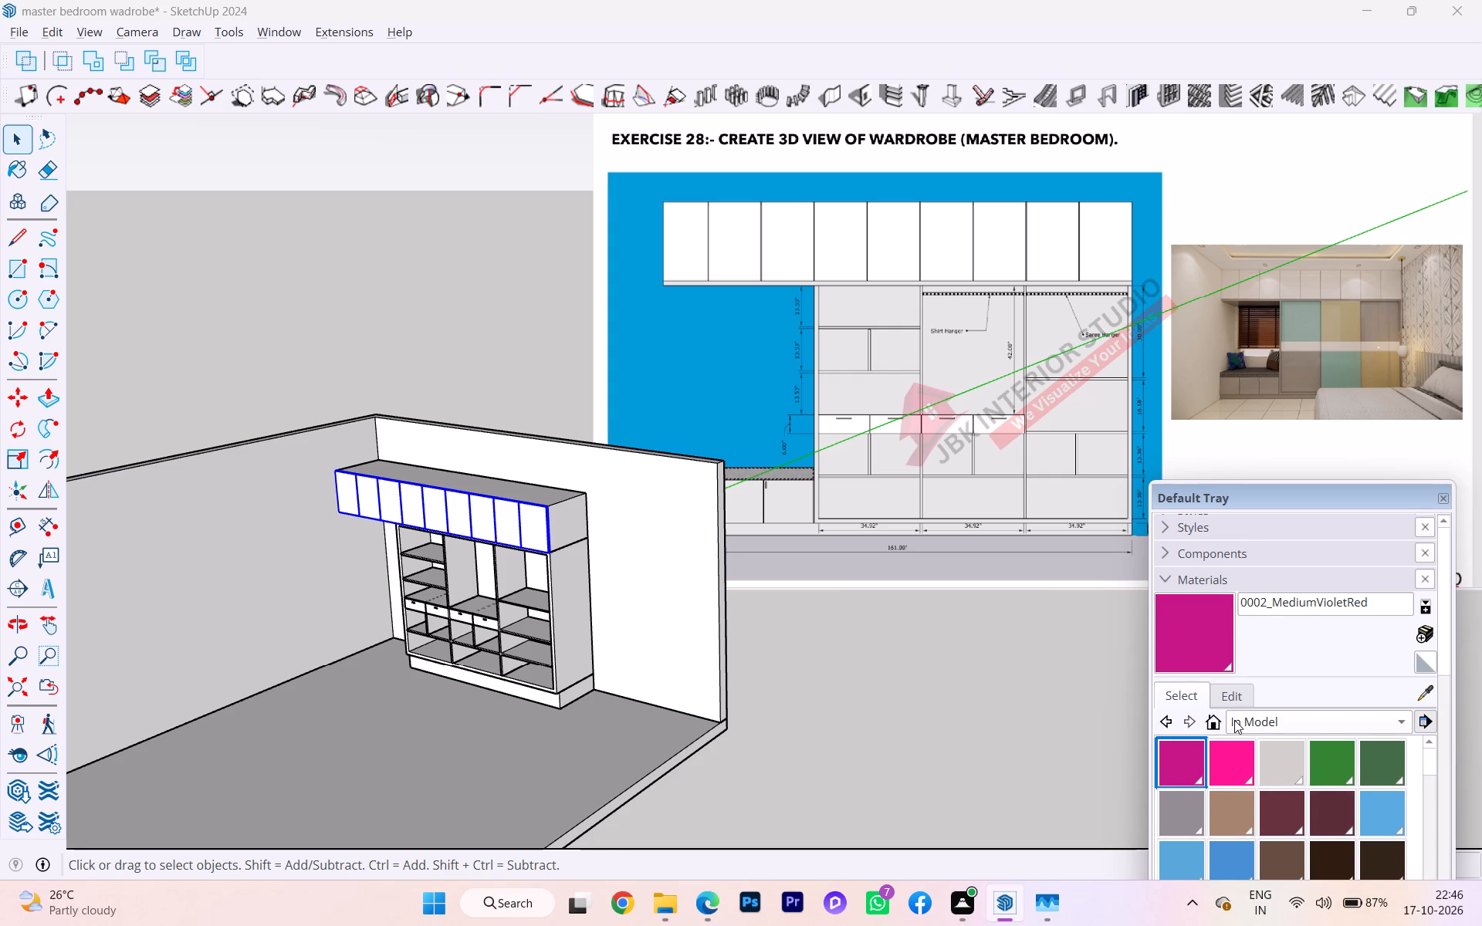
Recolour the 0002_MediumVioletRed material to RGB 204, 196, 185 by matching the overhead cabinet's beige in the reference photo.
left_click(1283, 721)
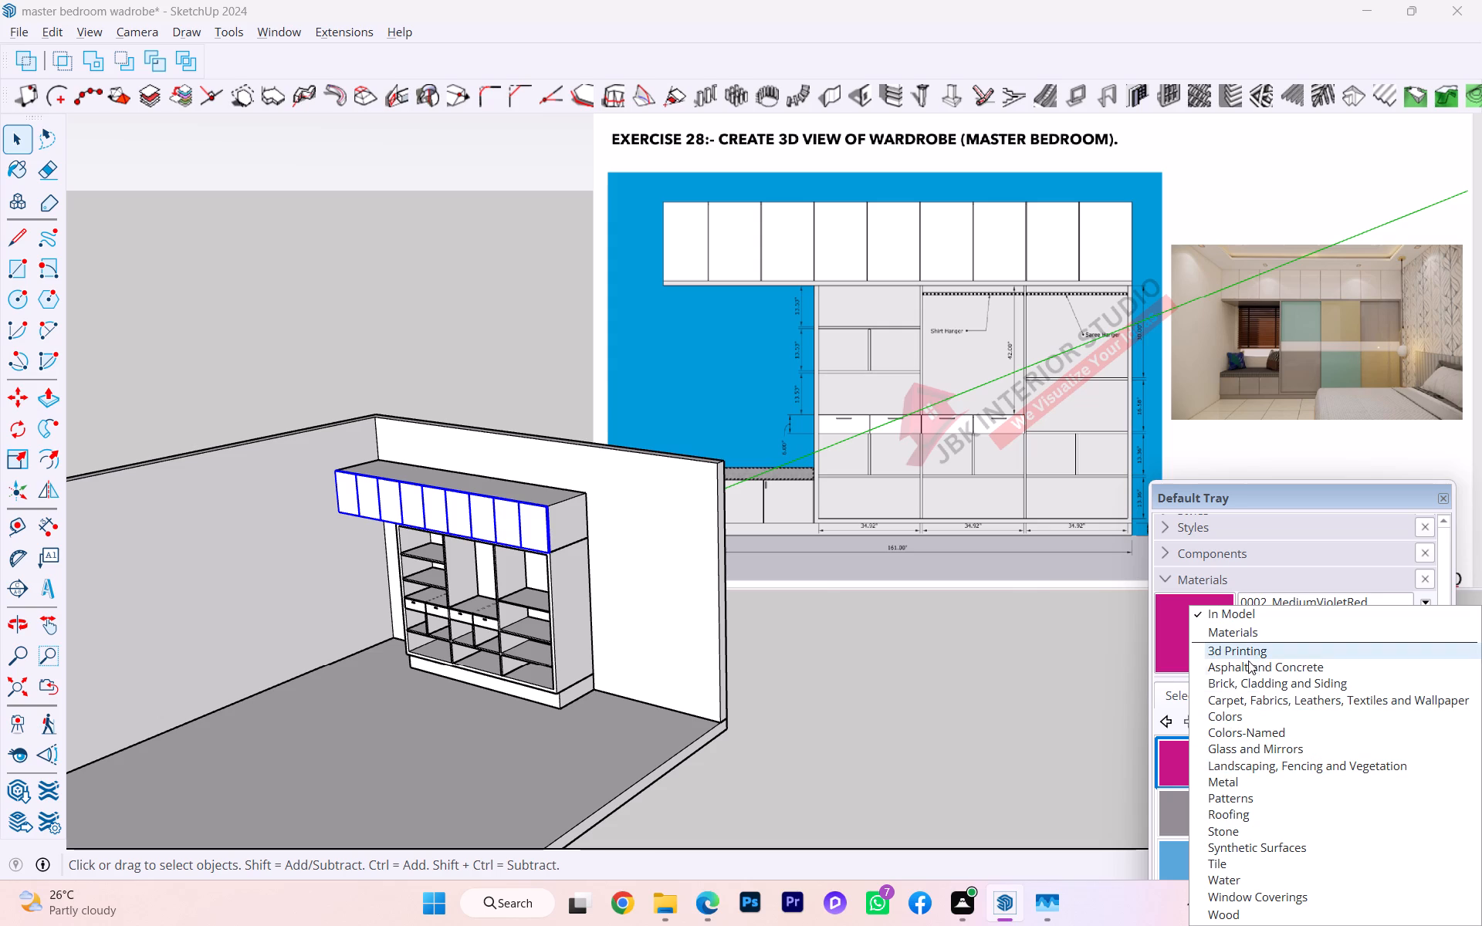
left_click(1236, 613)
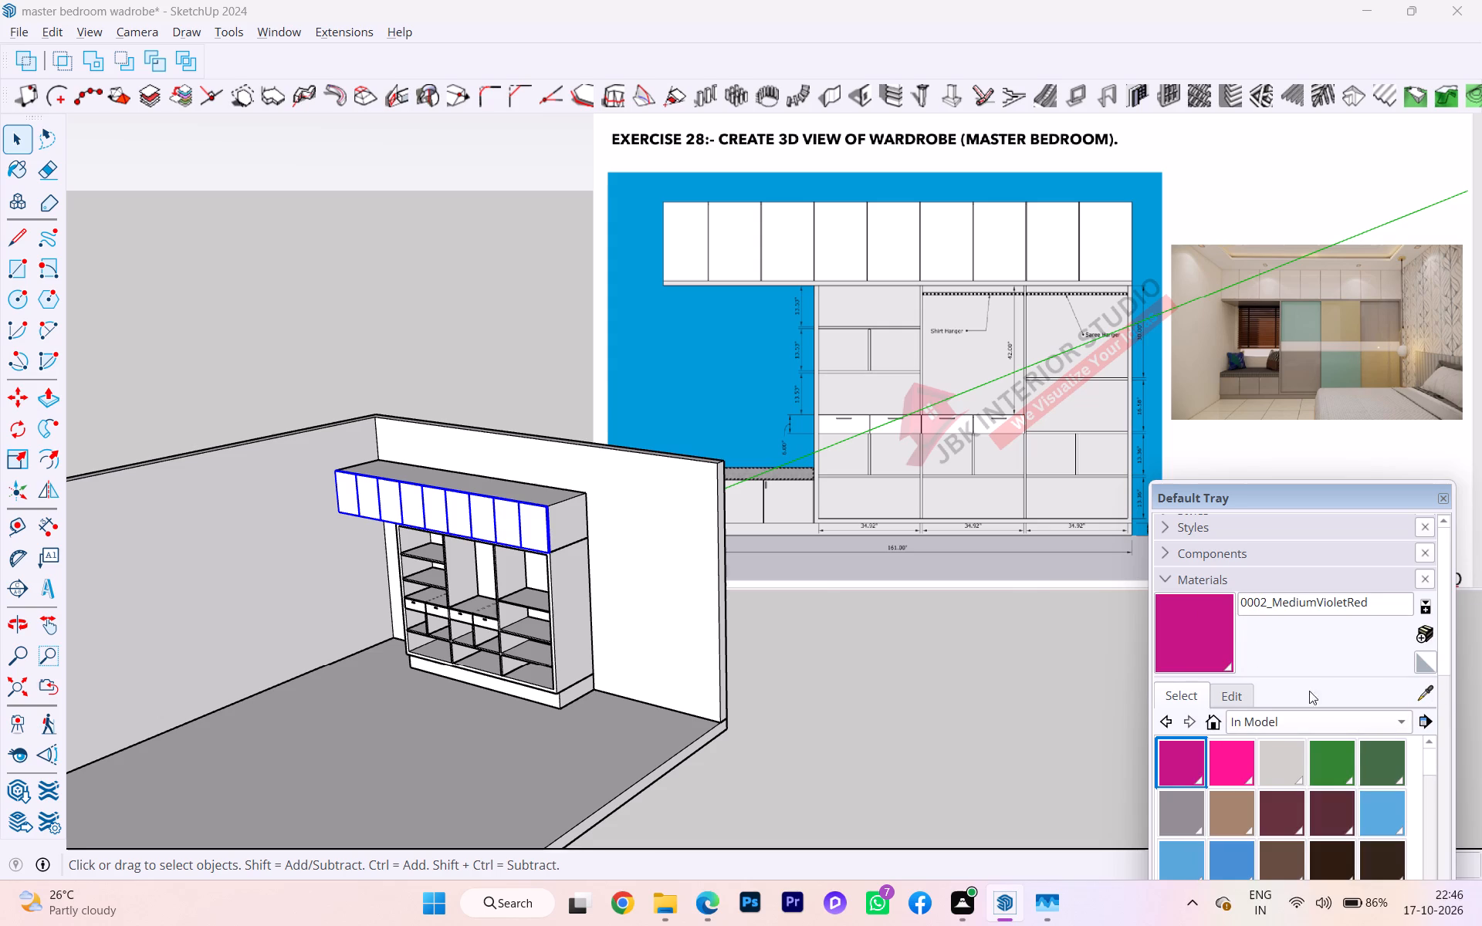
left_click(1221, 696)
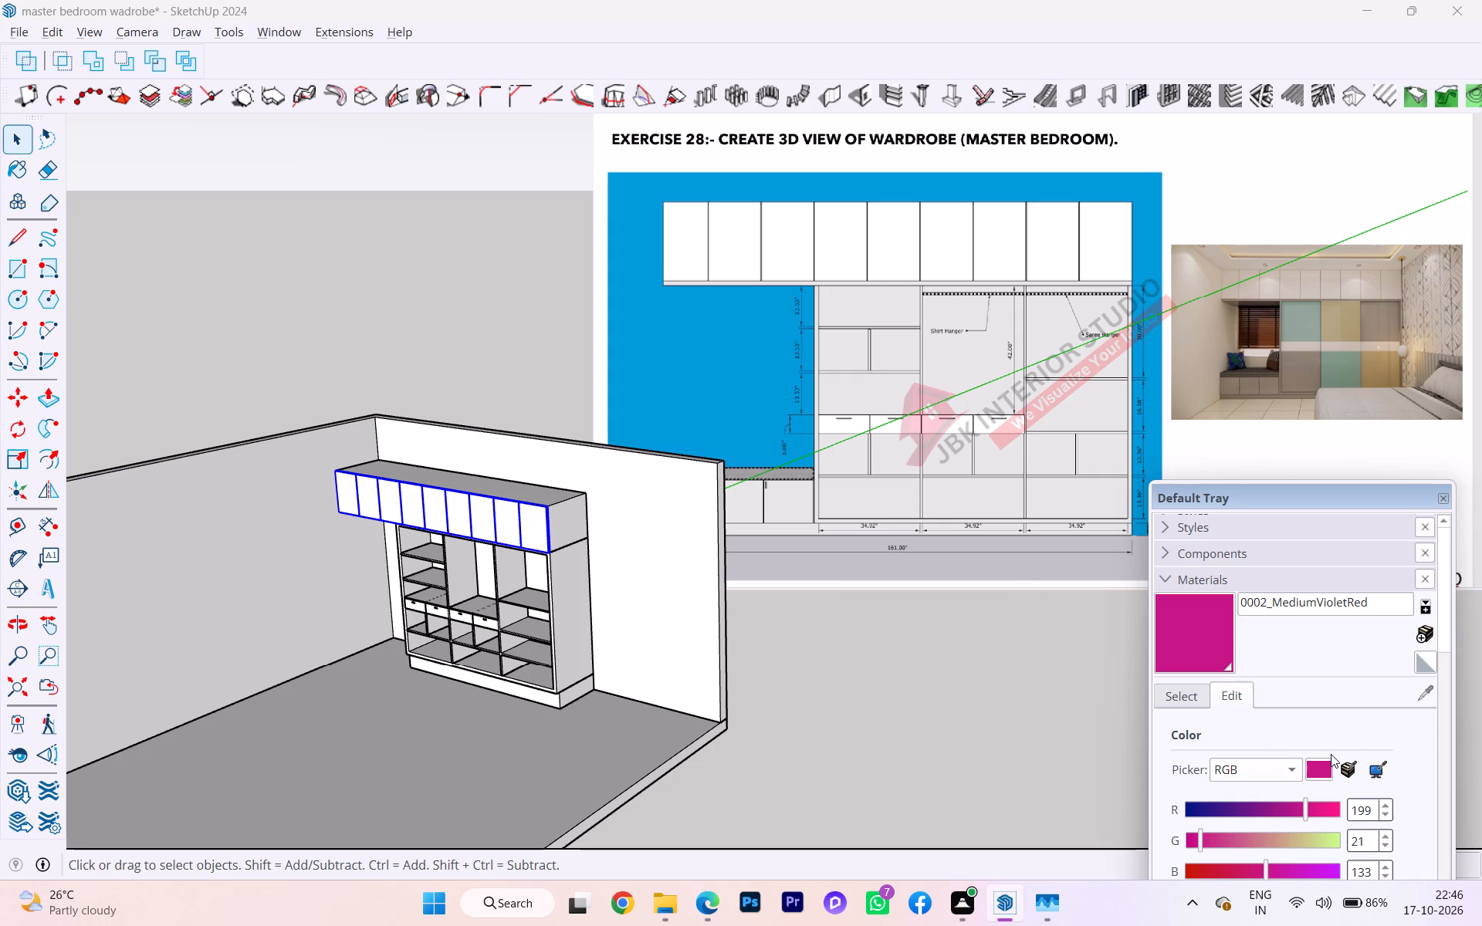
left_click(1379, 765)
left_click(1311, 292)
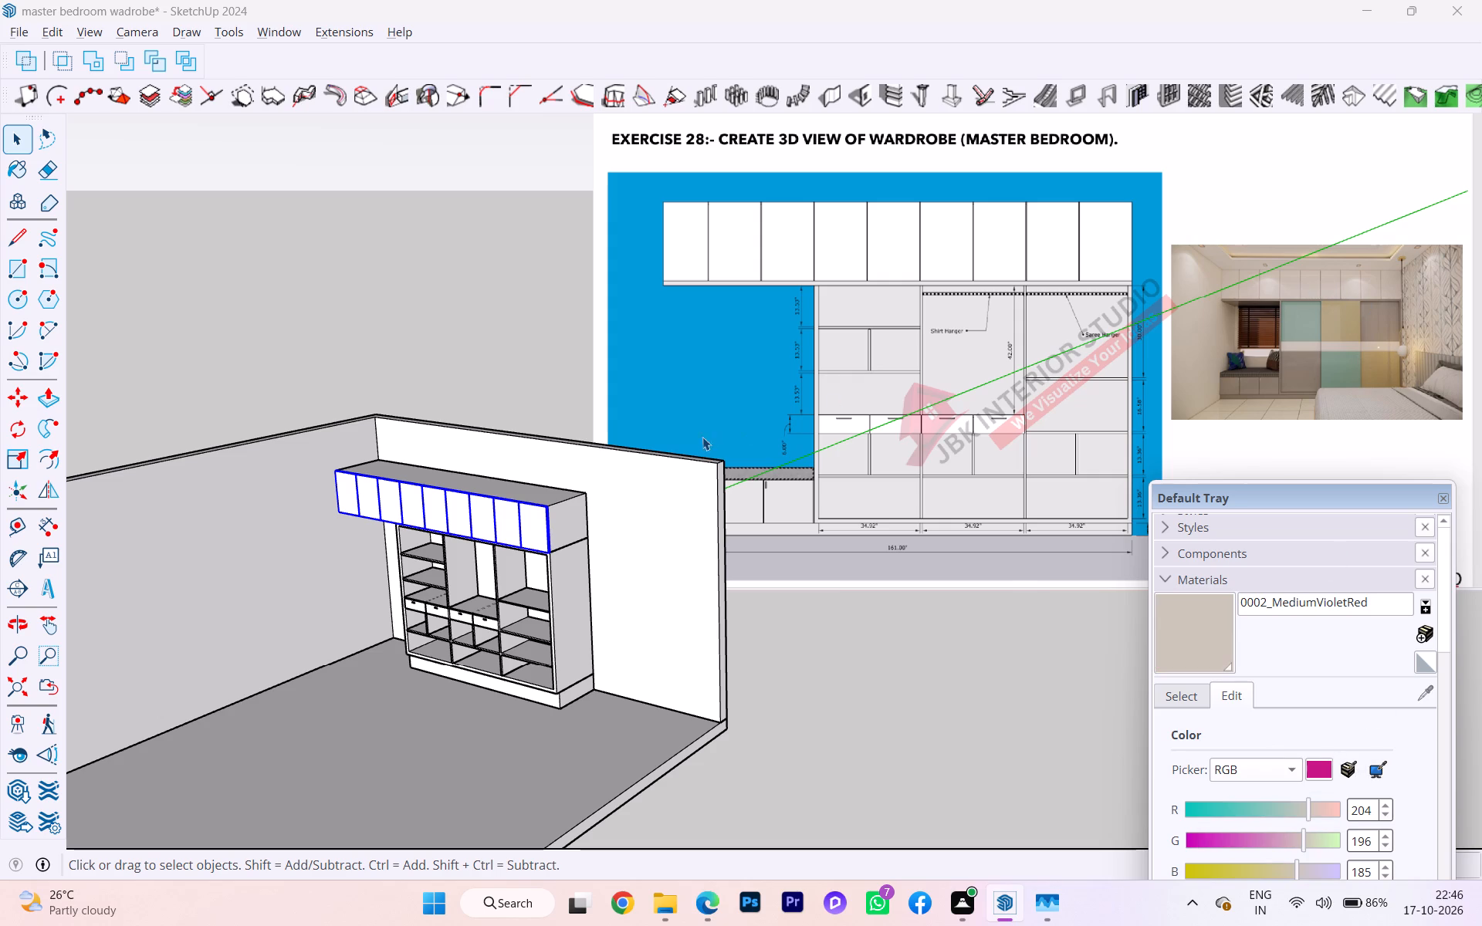
Paint the overhead shutters with the light pink swatch from the Colors library.
left_click(535, 526)
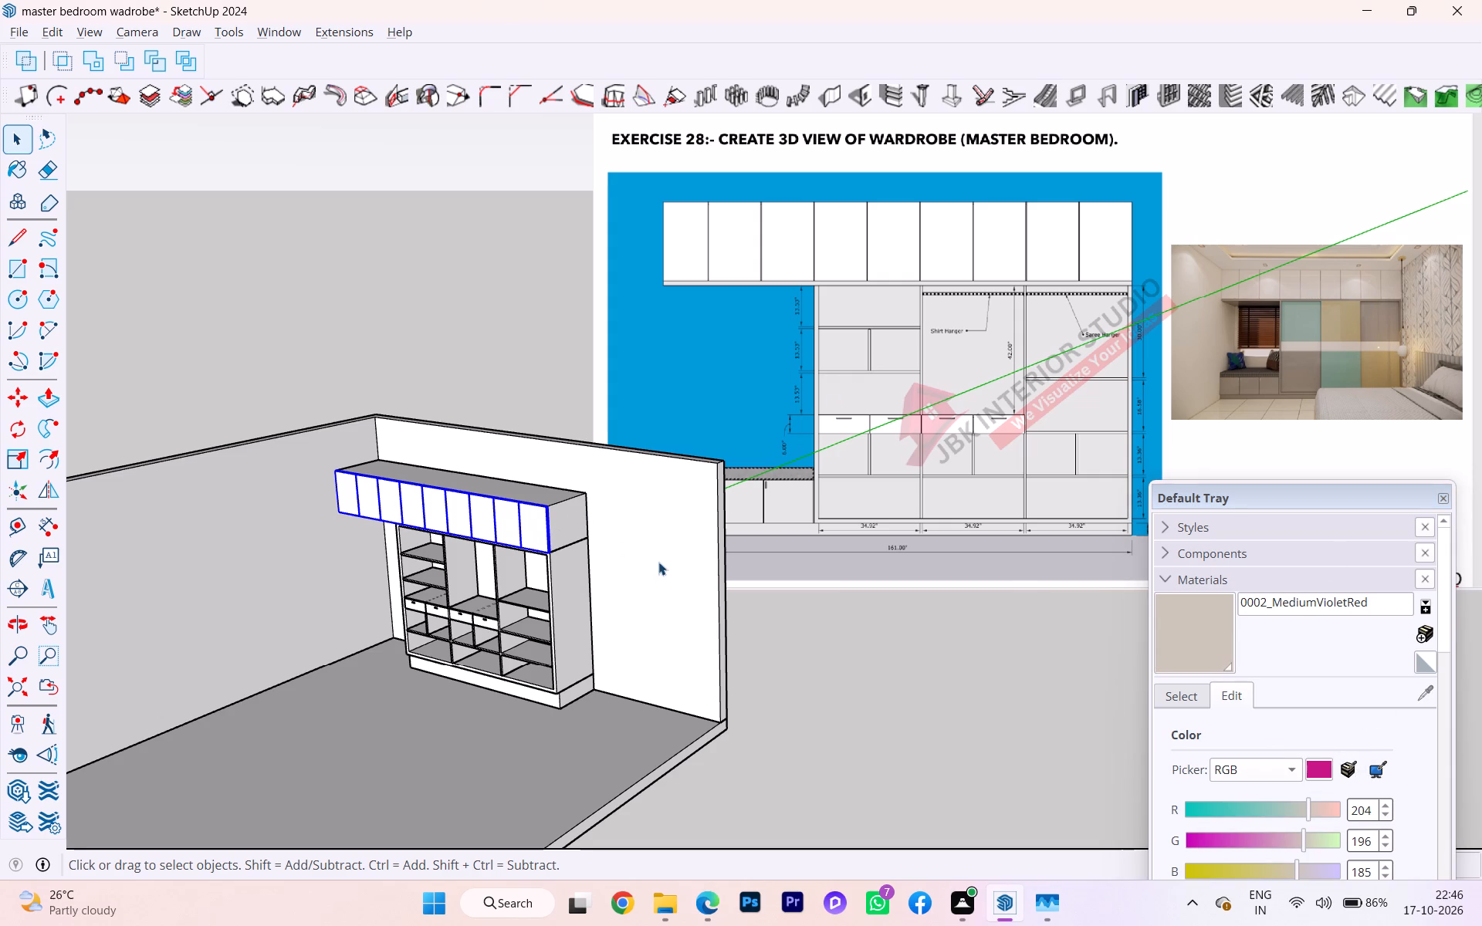
left_click(1203, 705)
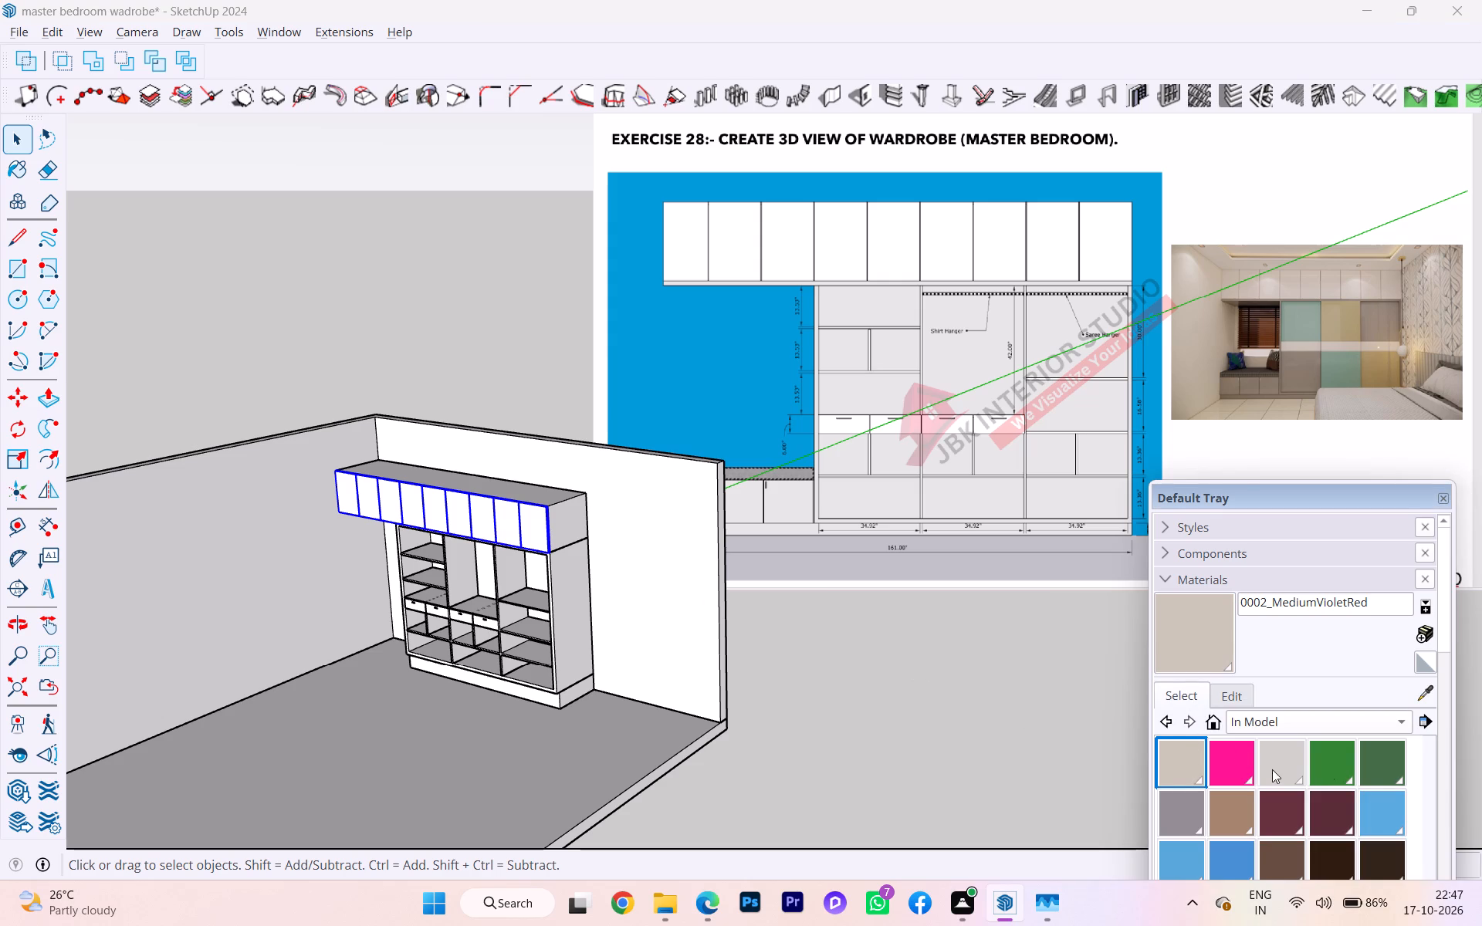
left_click(1243, 716)
left_click(1248, 721)
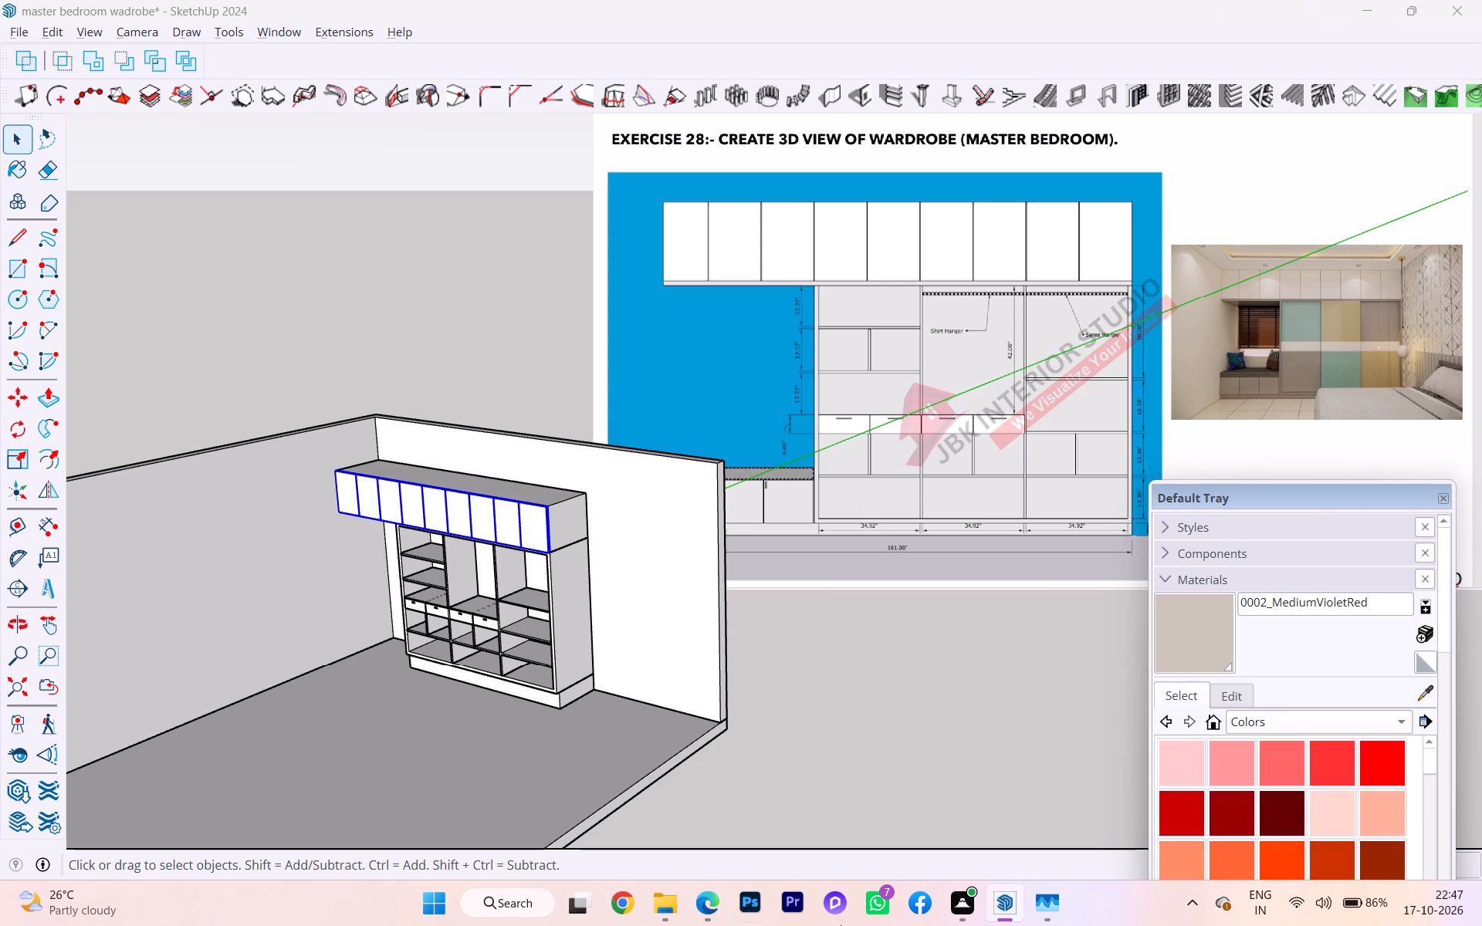
left_click(1183, 754)
left_click(528, 529)
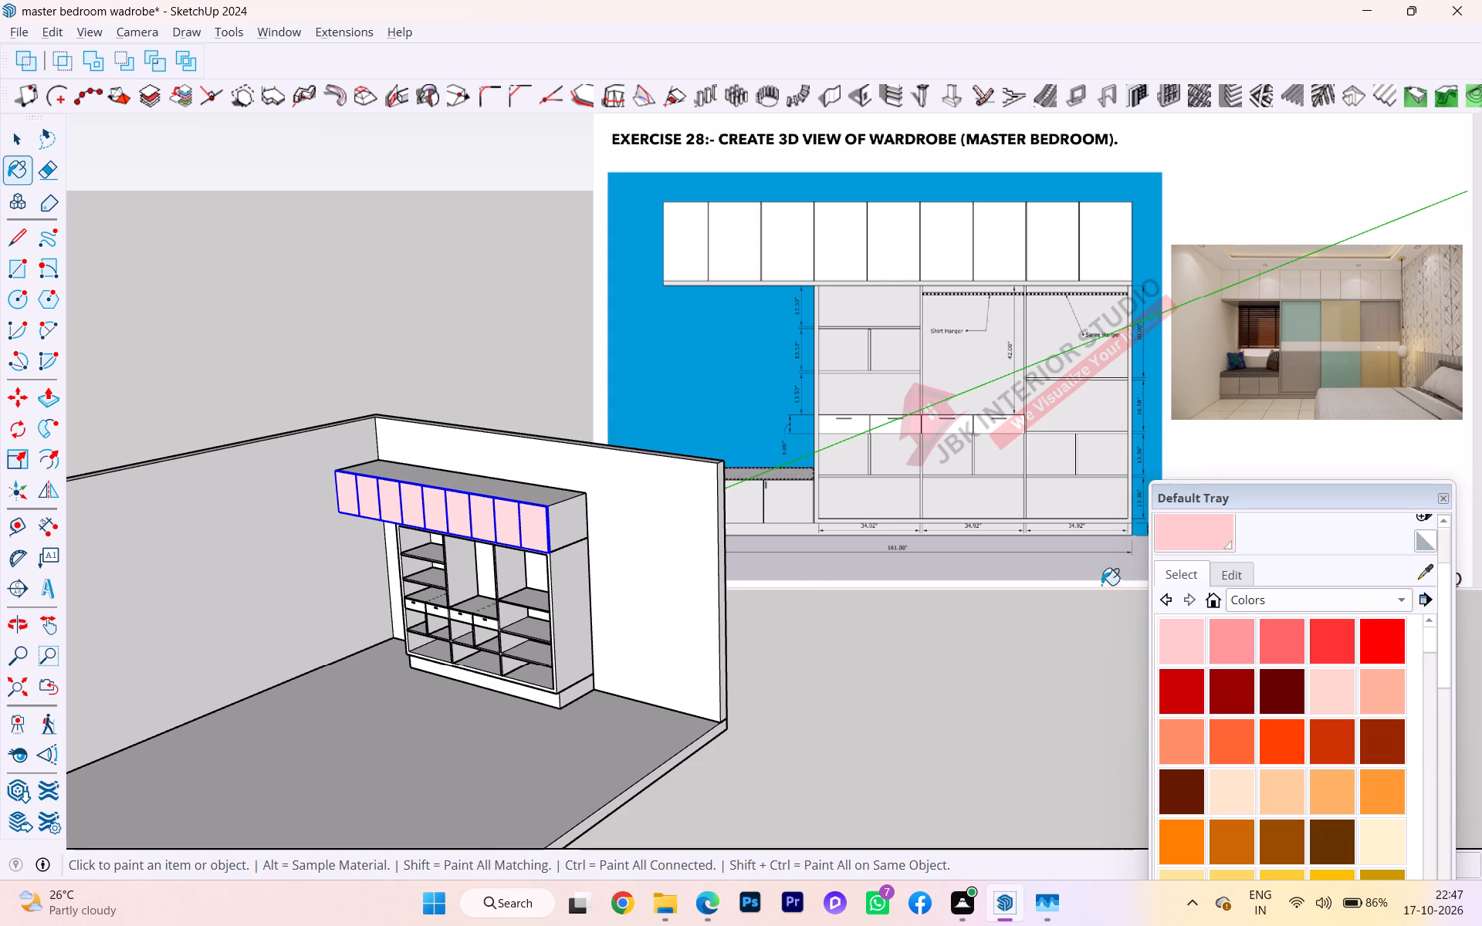
Recolour the shutters' pink material to RGB 207, 198, 188 by matching the overhead cabinet's beige in the reference photo.
left_click(1233, 576)
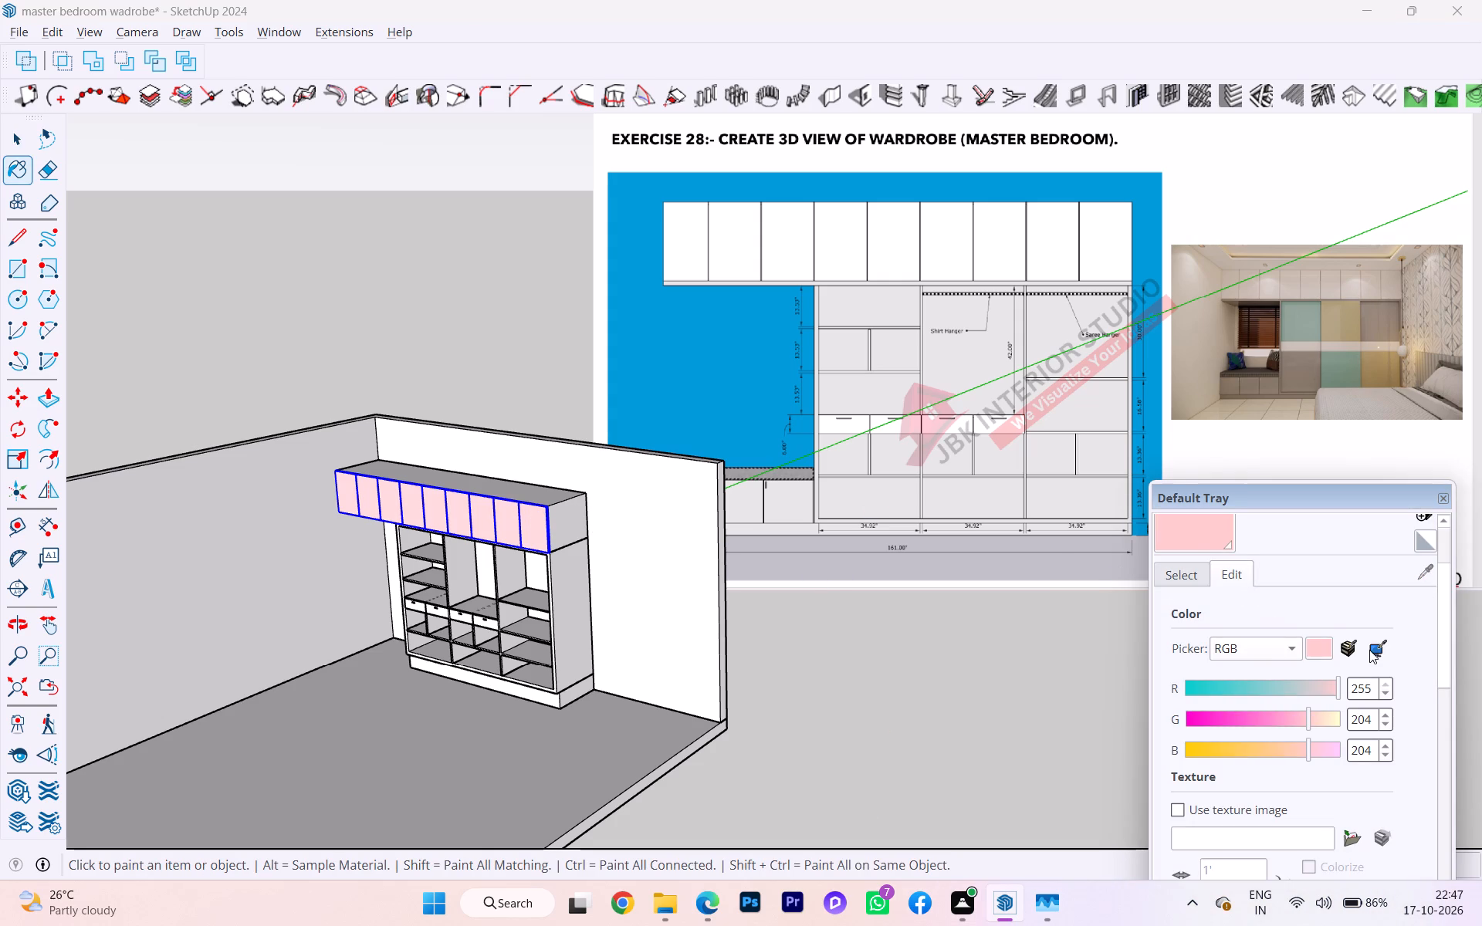
left_click(1370, 651)
left_click(1277, 292)
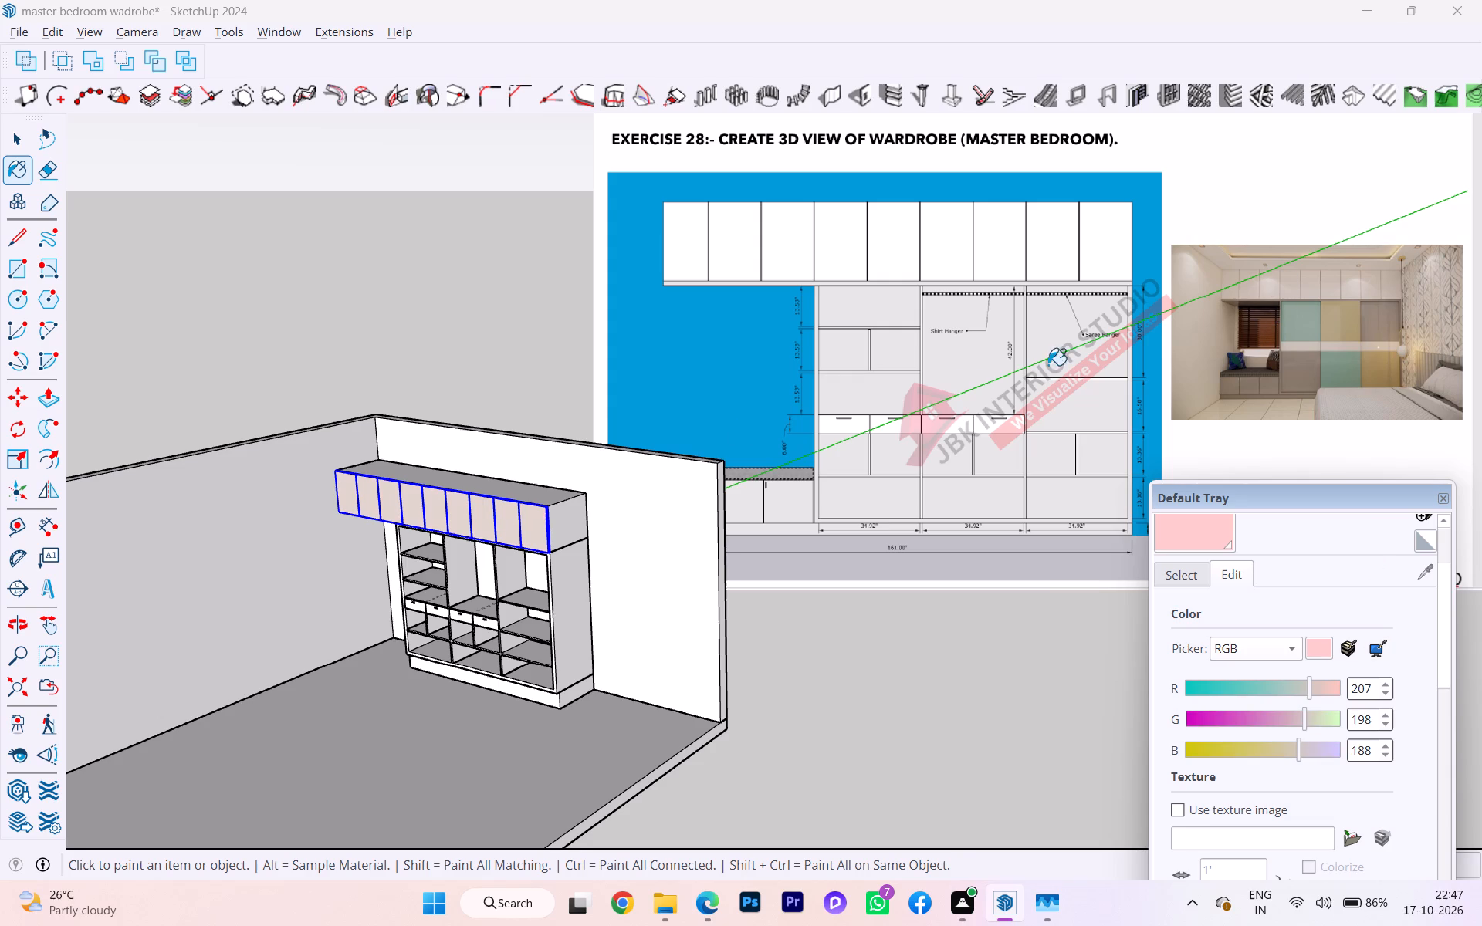
left_click(533, 522)
scroll(531, 533, "up", 4)
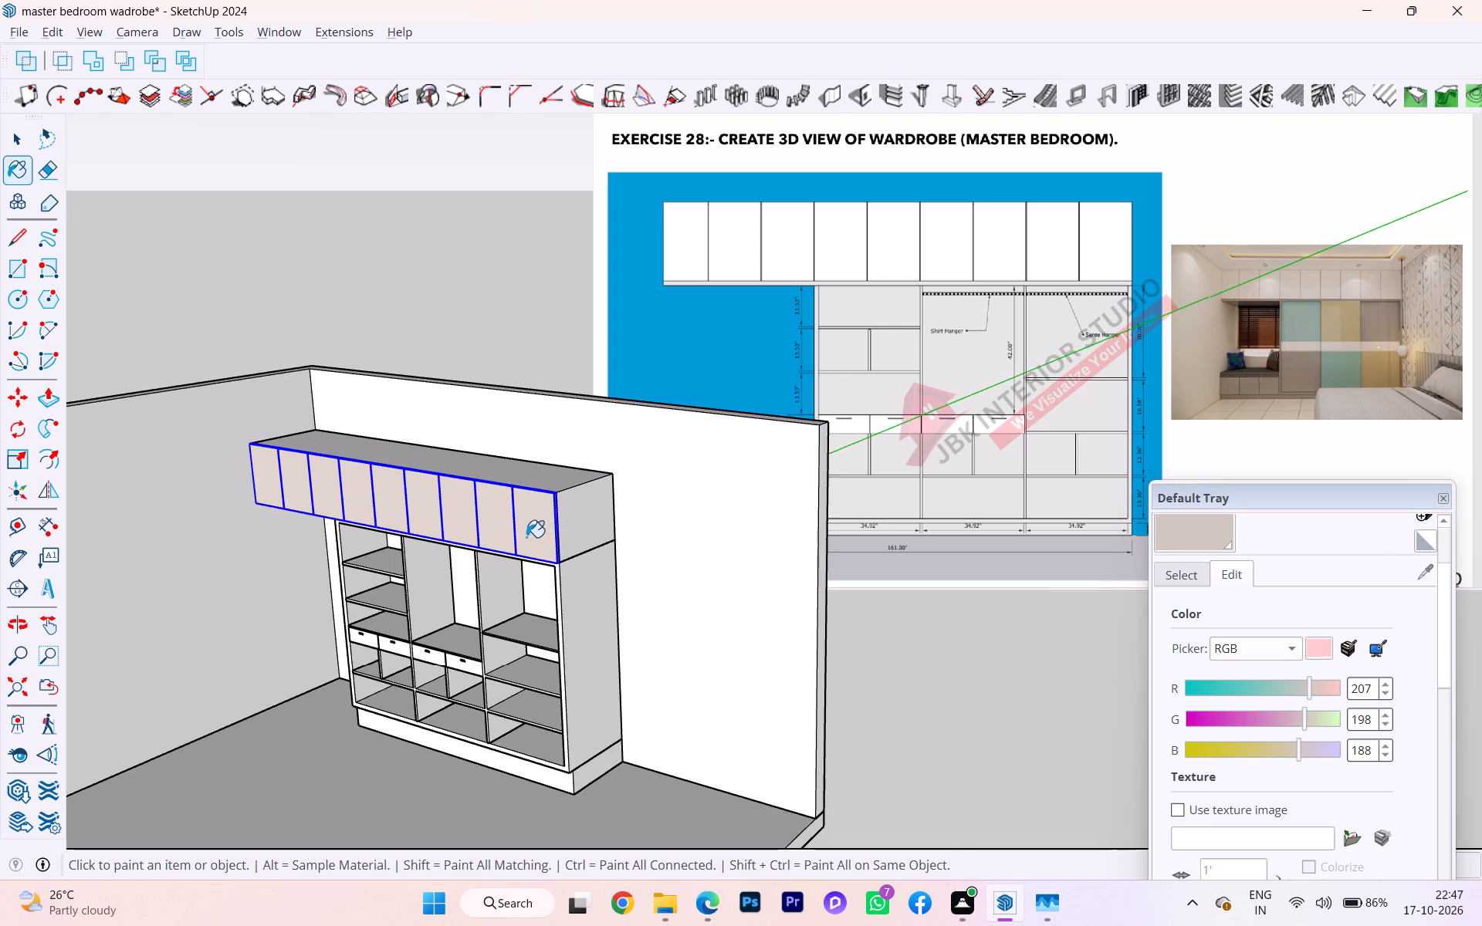
scroll(526, 538, "down", 2)
scroll(526, 538, "up", 3)
left_click(524, 530)
key("space")
Open the wardrobe carcass group and paint its exposed outer side face with the shutters' beige material.
left_click(603, 524)
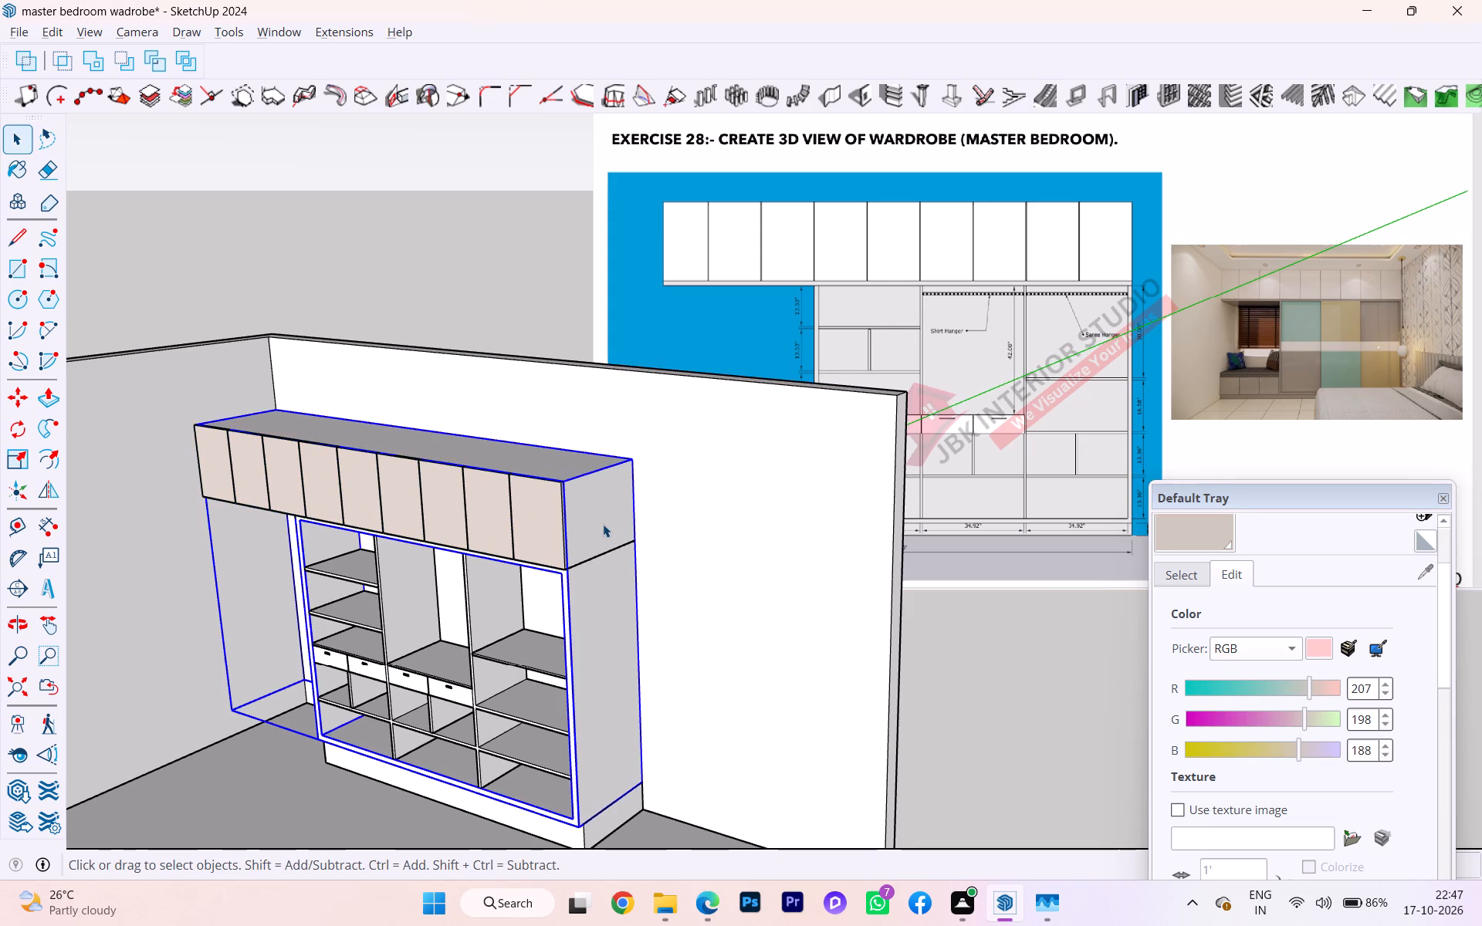
double_click(595, 511)
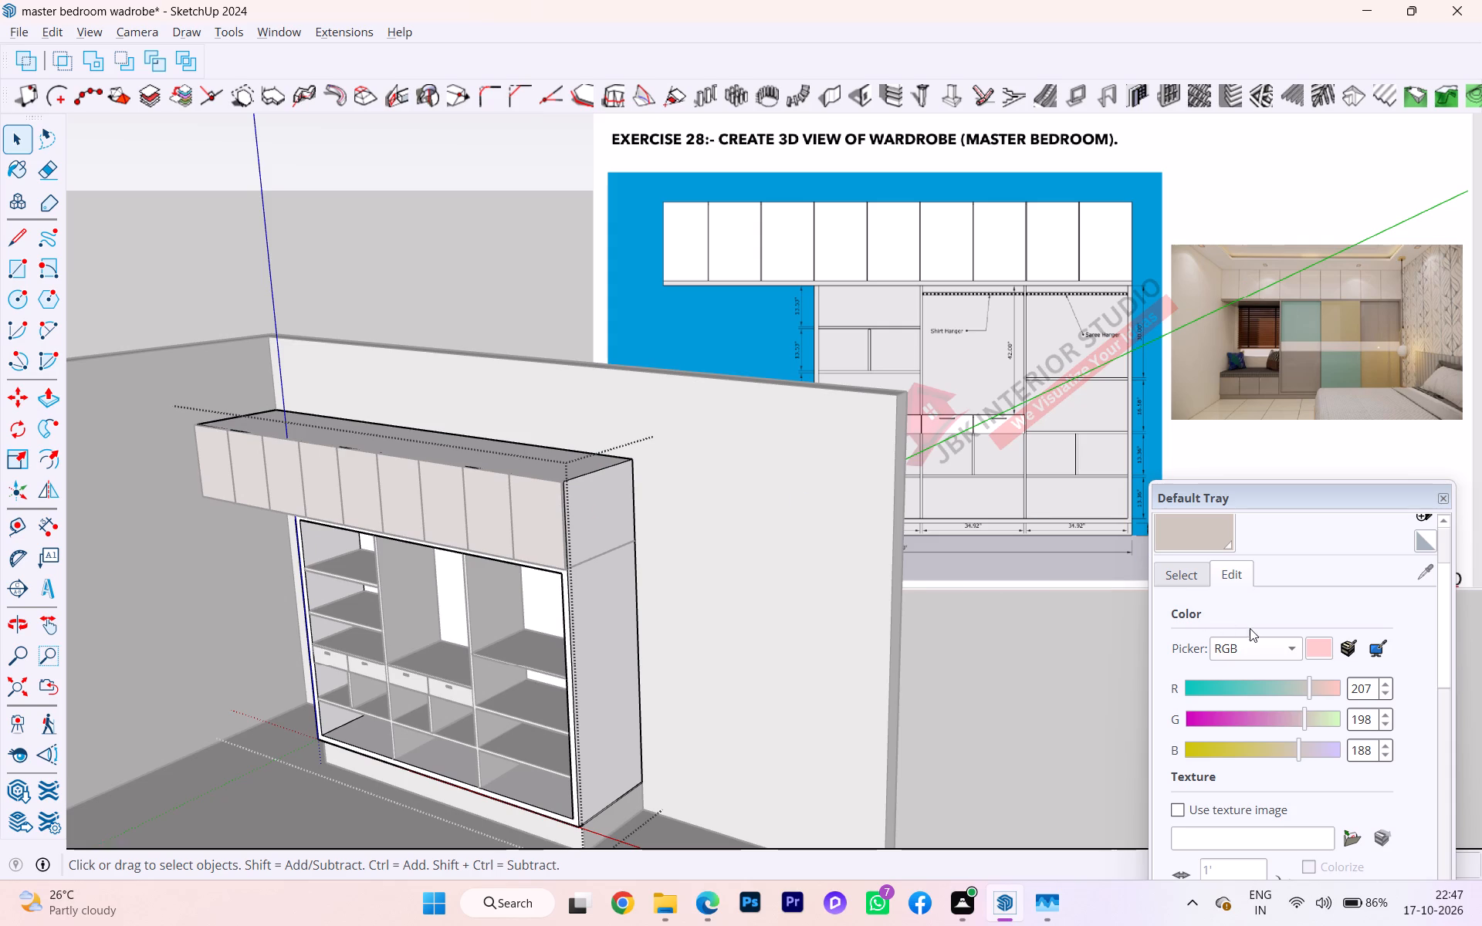
left_click(1369, 644)
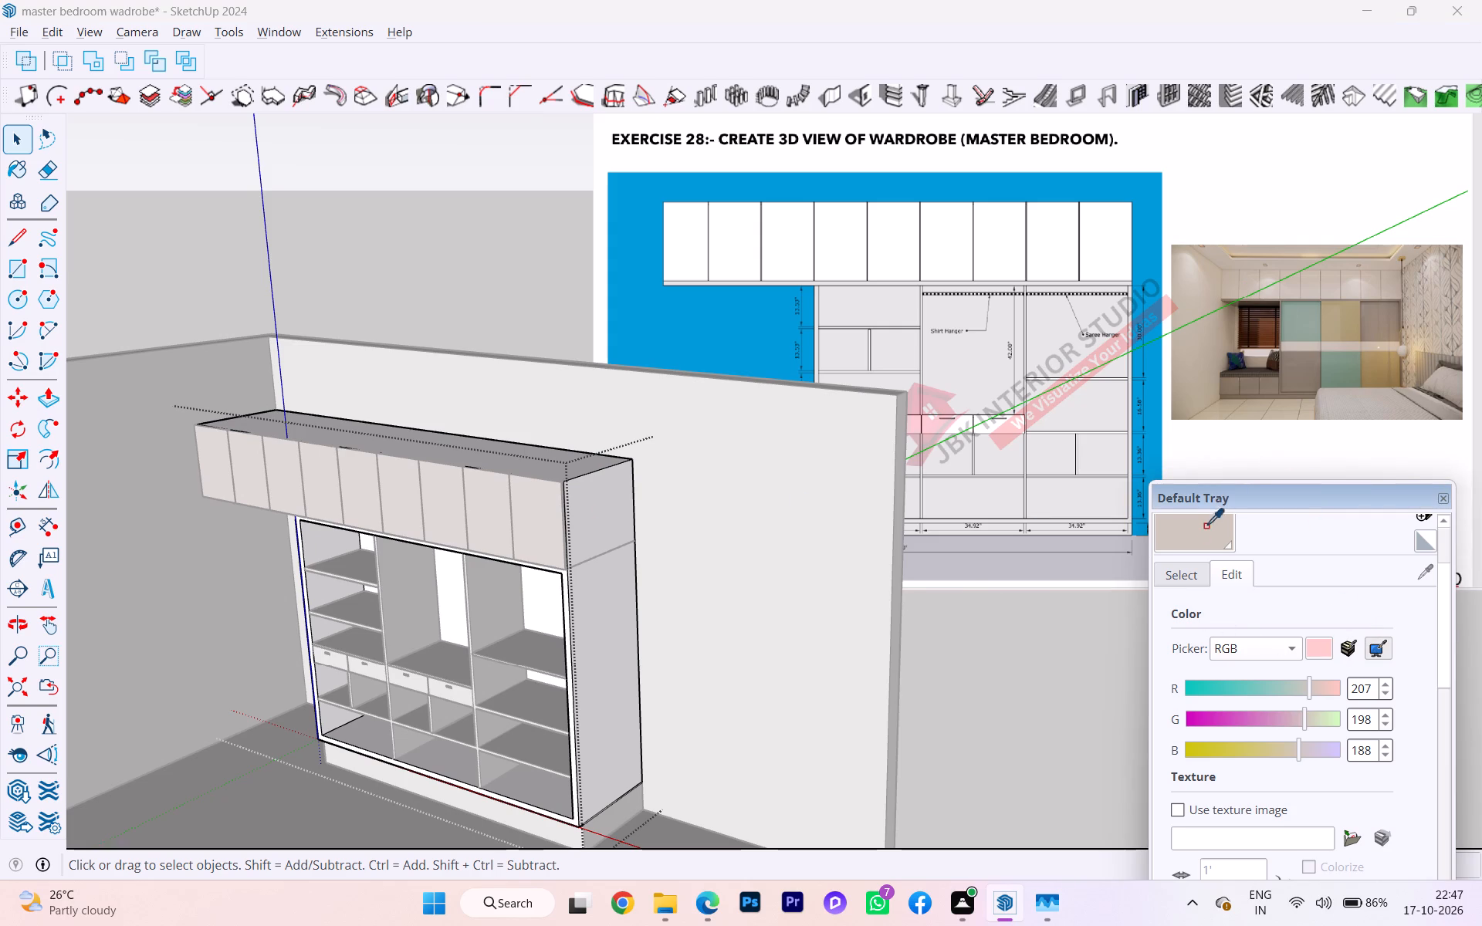
left_click(1201, 536)
left_click(587, 526)
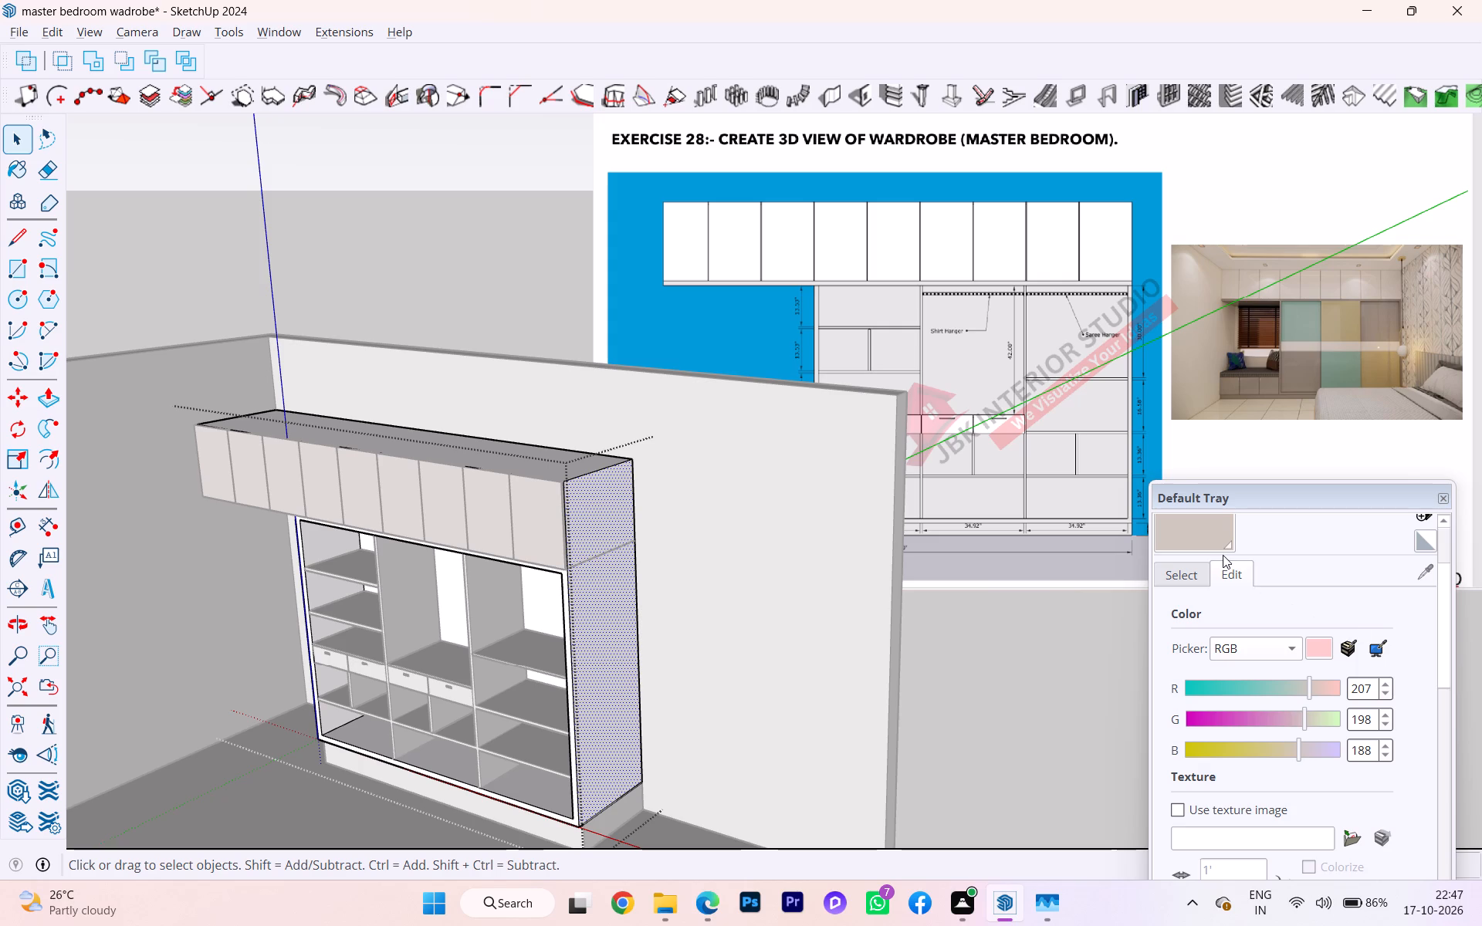
left_click(22, 182)
left_click(586, 507)
left_click(560, 460)
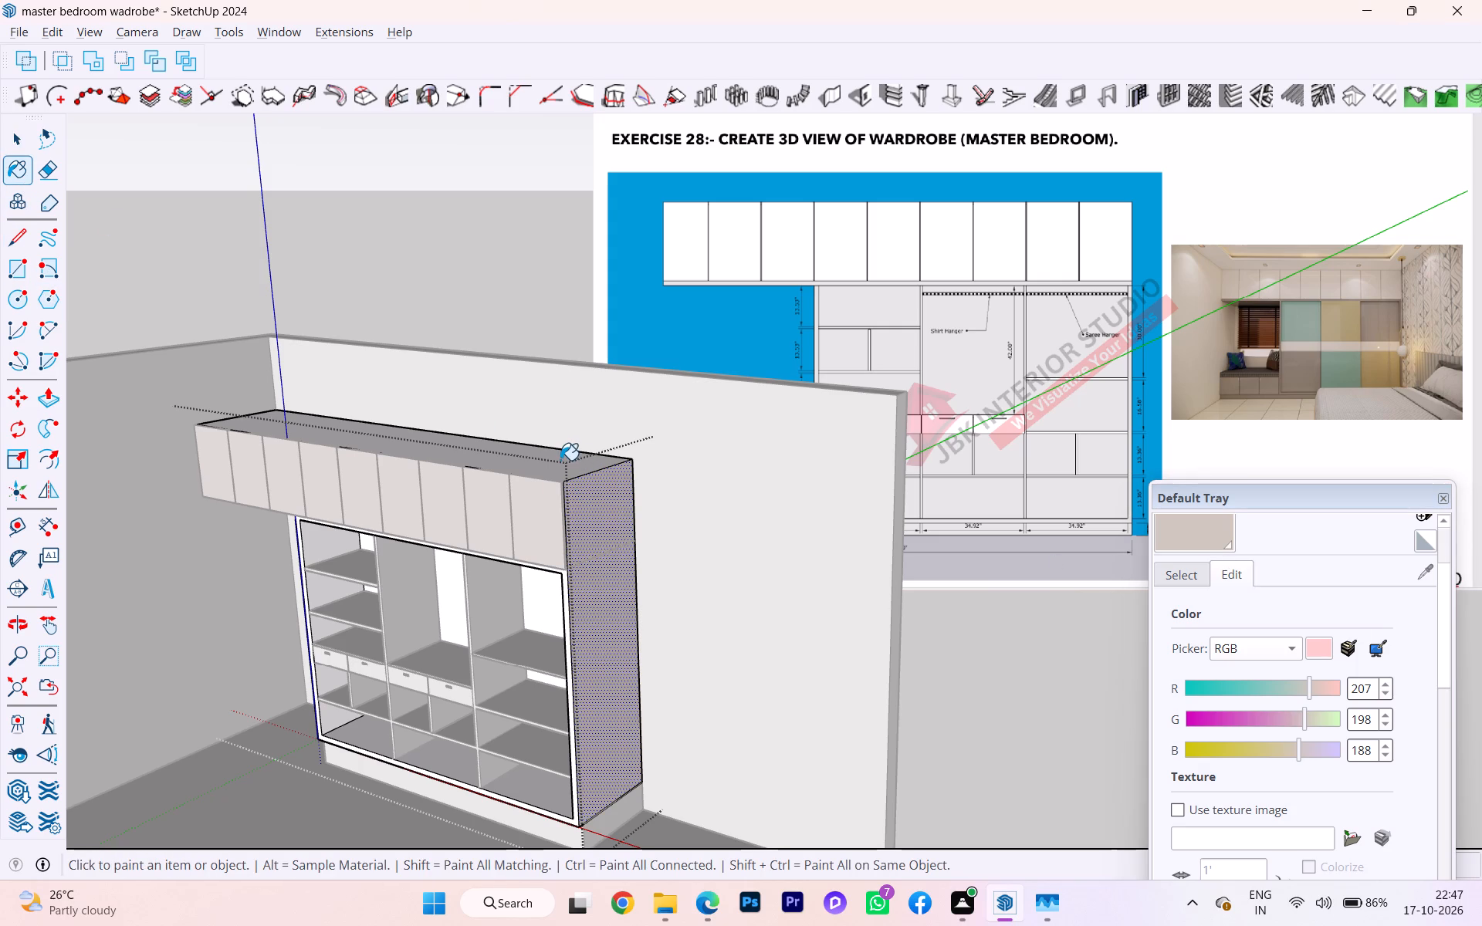
middle_click_drag(564, 460, 419, 441)
scroll(564, 460, "down", 1)
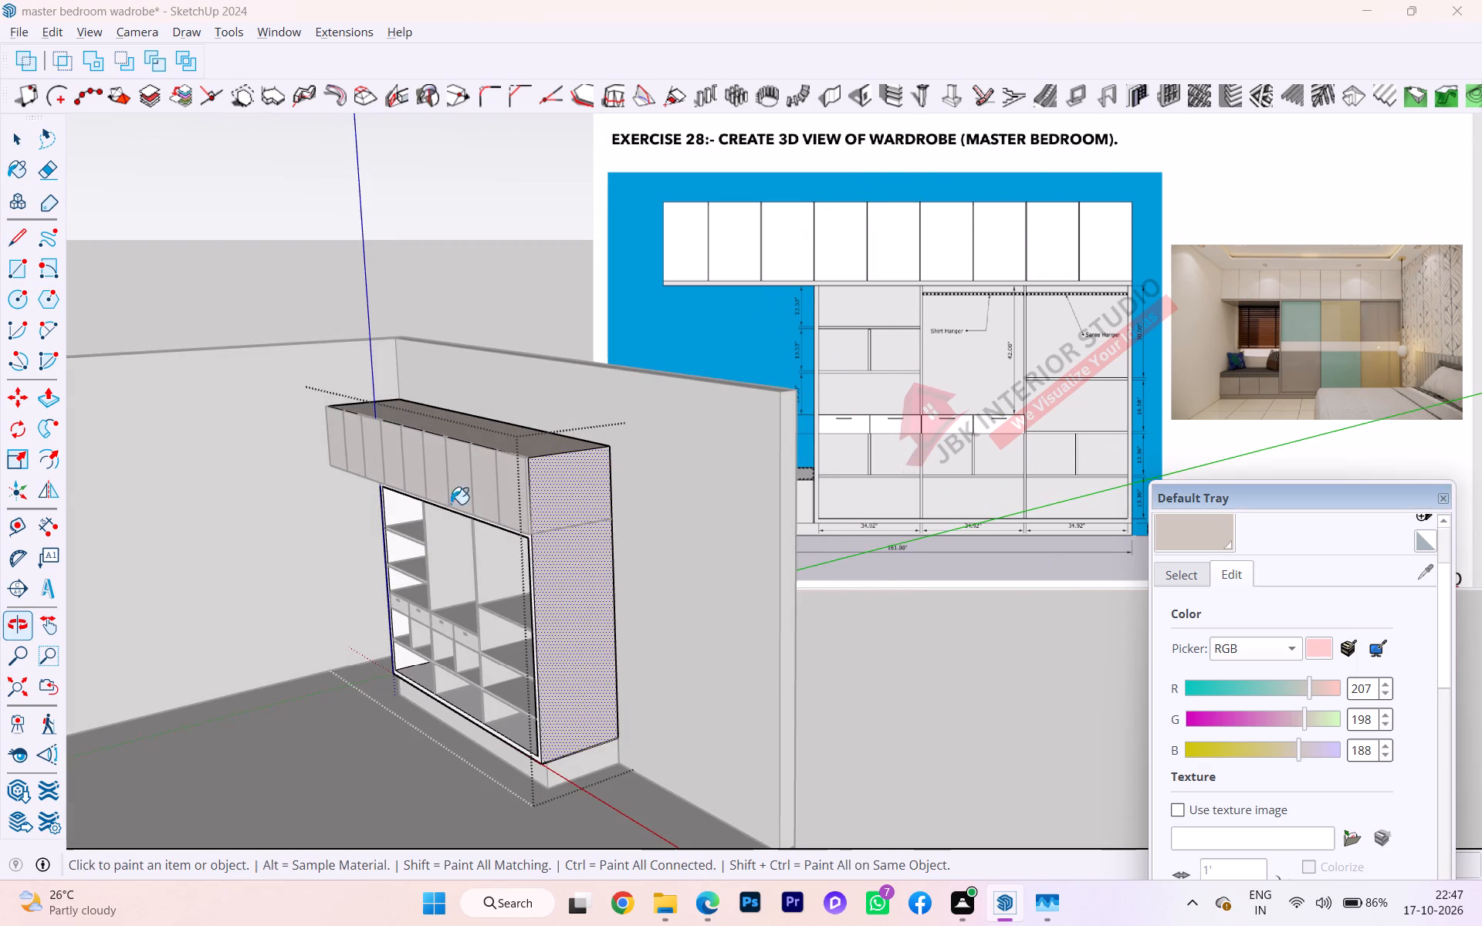
scroll(511, 795, "up", 5)
scroll(554, 789, "down", 4)
scroll(555, 787, "up", 2)
scroll(555, 787, "down", 1)
scroll(552, 762, "up", 2)
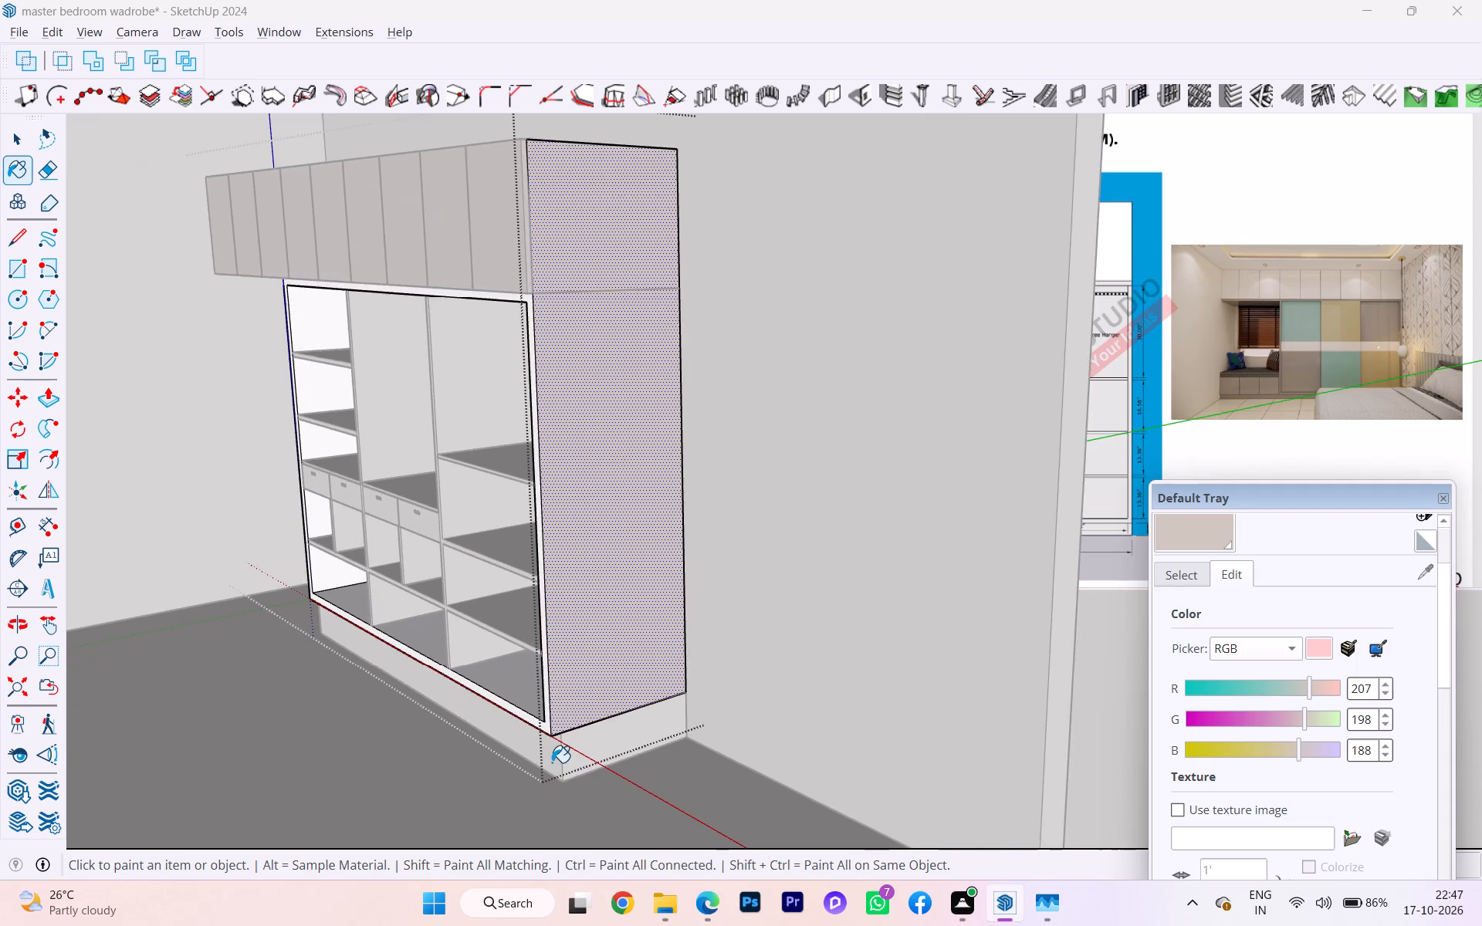
scroll(552, 762, "up", 8)
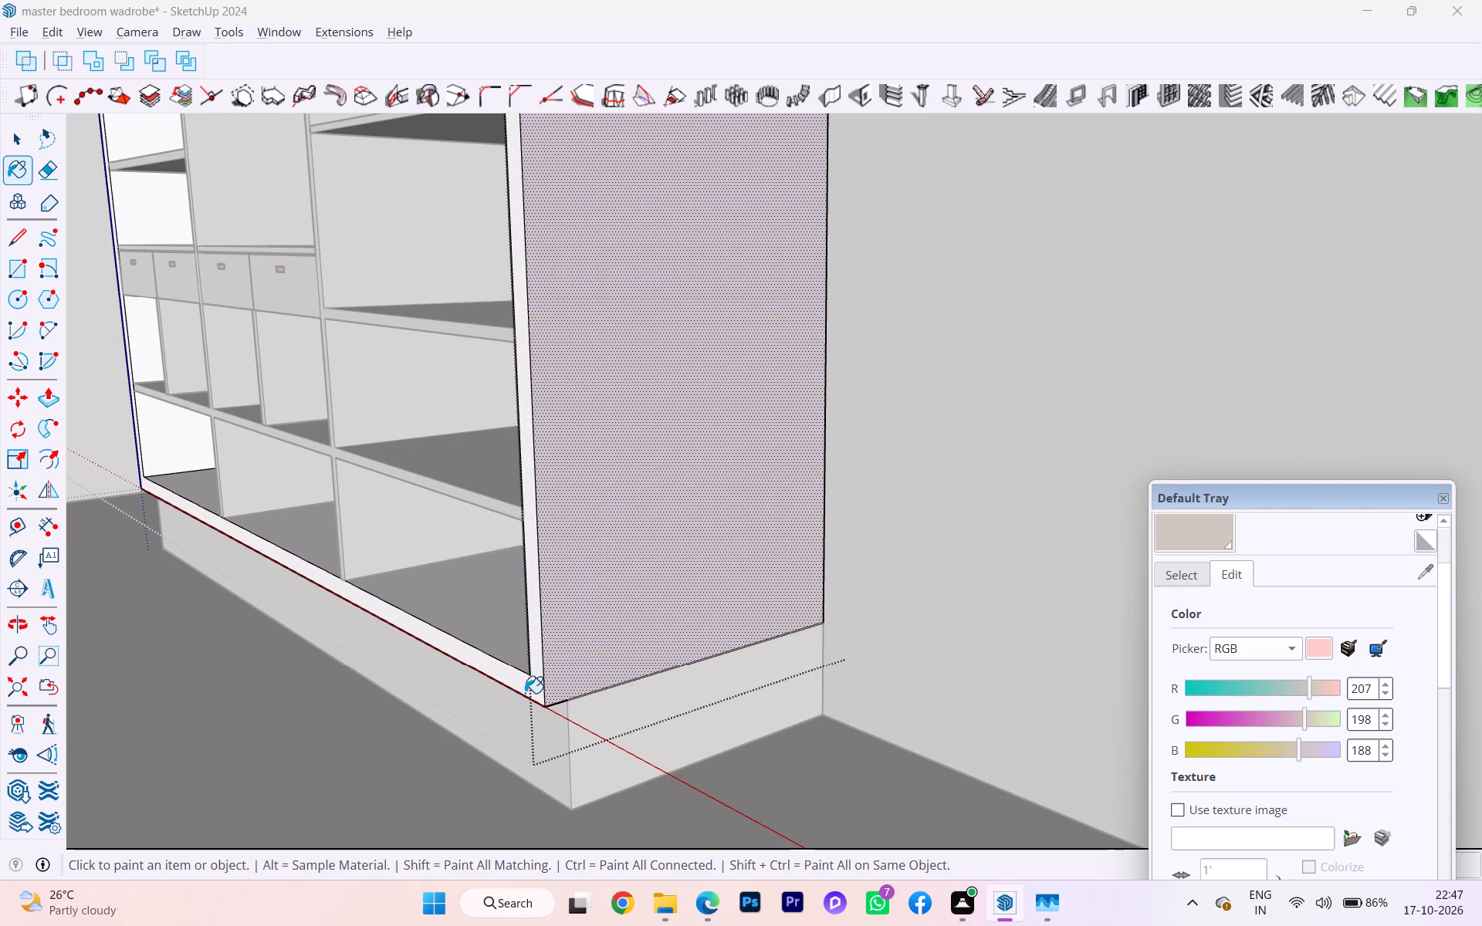
key("space")
scroll(648, 718, "down", 1)
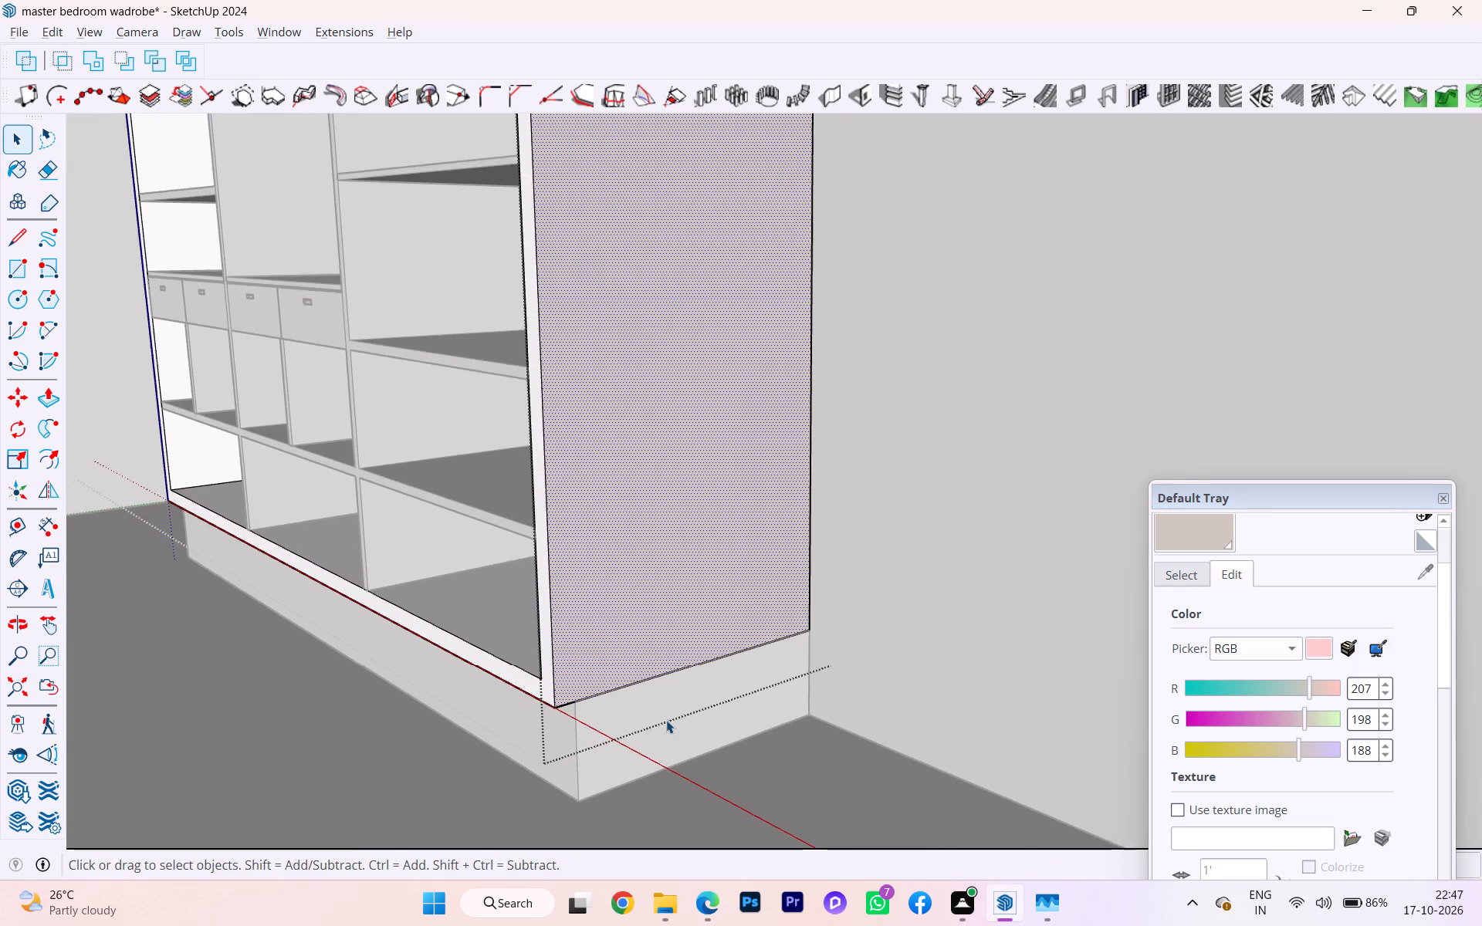
scroll(666, 720, "down", 1)
left_click(754, 748)
Examine the wardrobe's painted shutters, side panel and open compartments from several angles against the reference.
scroll(496, 664, "down", 6)
scroll(498, 657, "up", 1)
scroll(498, 657, "down", 2)
scroll(498, 657, "up", 1)
scroll(498, 657, "down", 2)
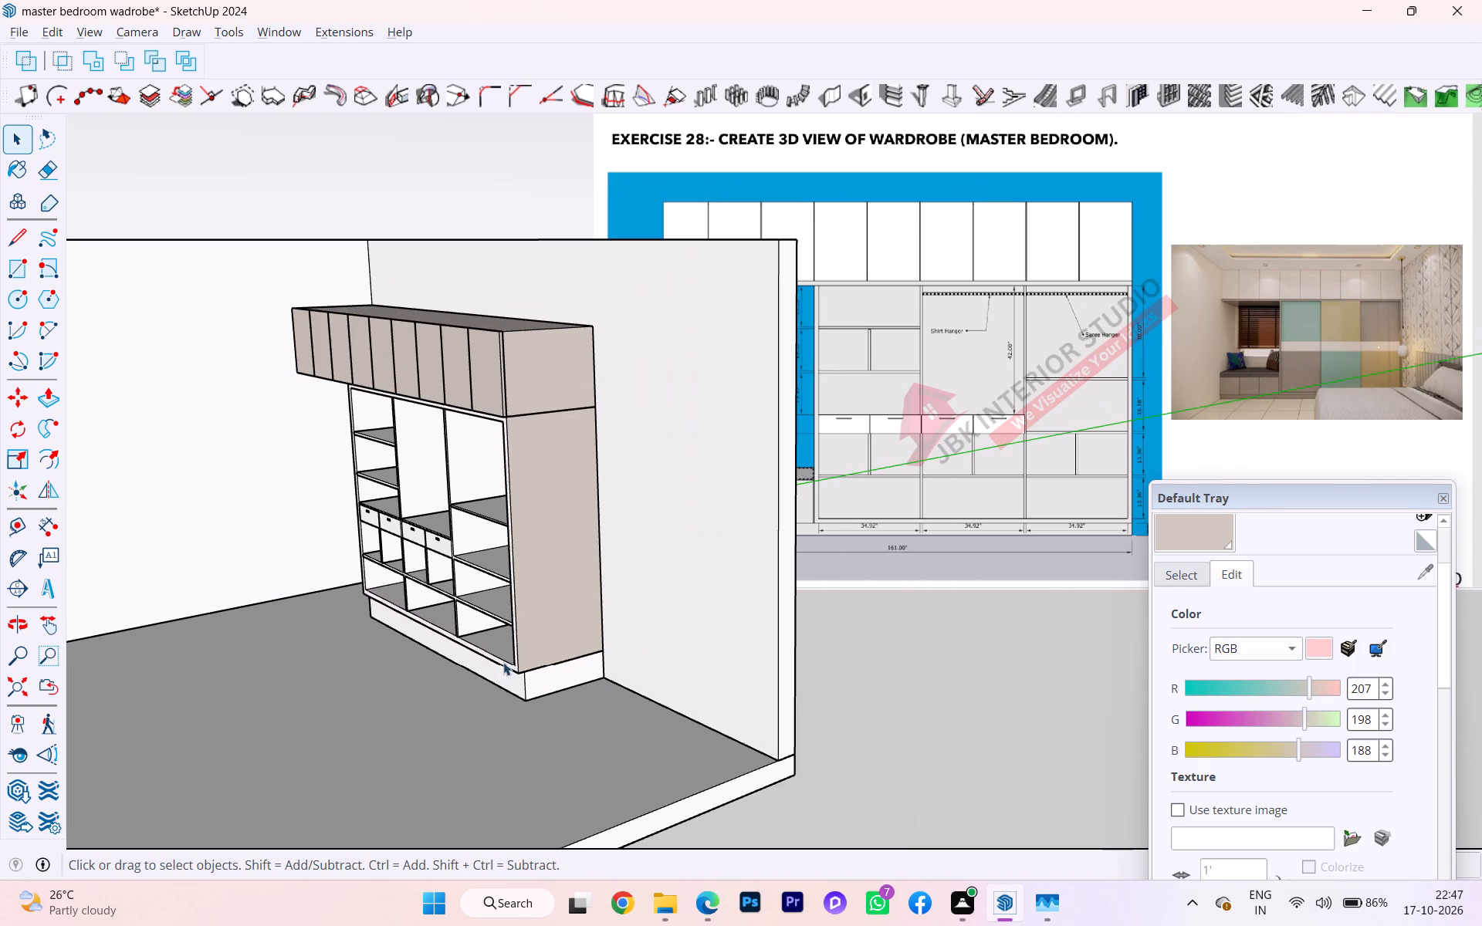
scroll(526, 387, "up", 1)
scroll(509, 353, "down", 1)
scroll(505, 338, "up", 5)
scroll(468, 427, "down", 1)
scroll(468, 427, "up", 1)
scroll(468, 427, "down", 1)
scroll(468, 427, "up", 1)
middle_click_drag(502, 444, 672, 451)
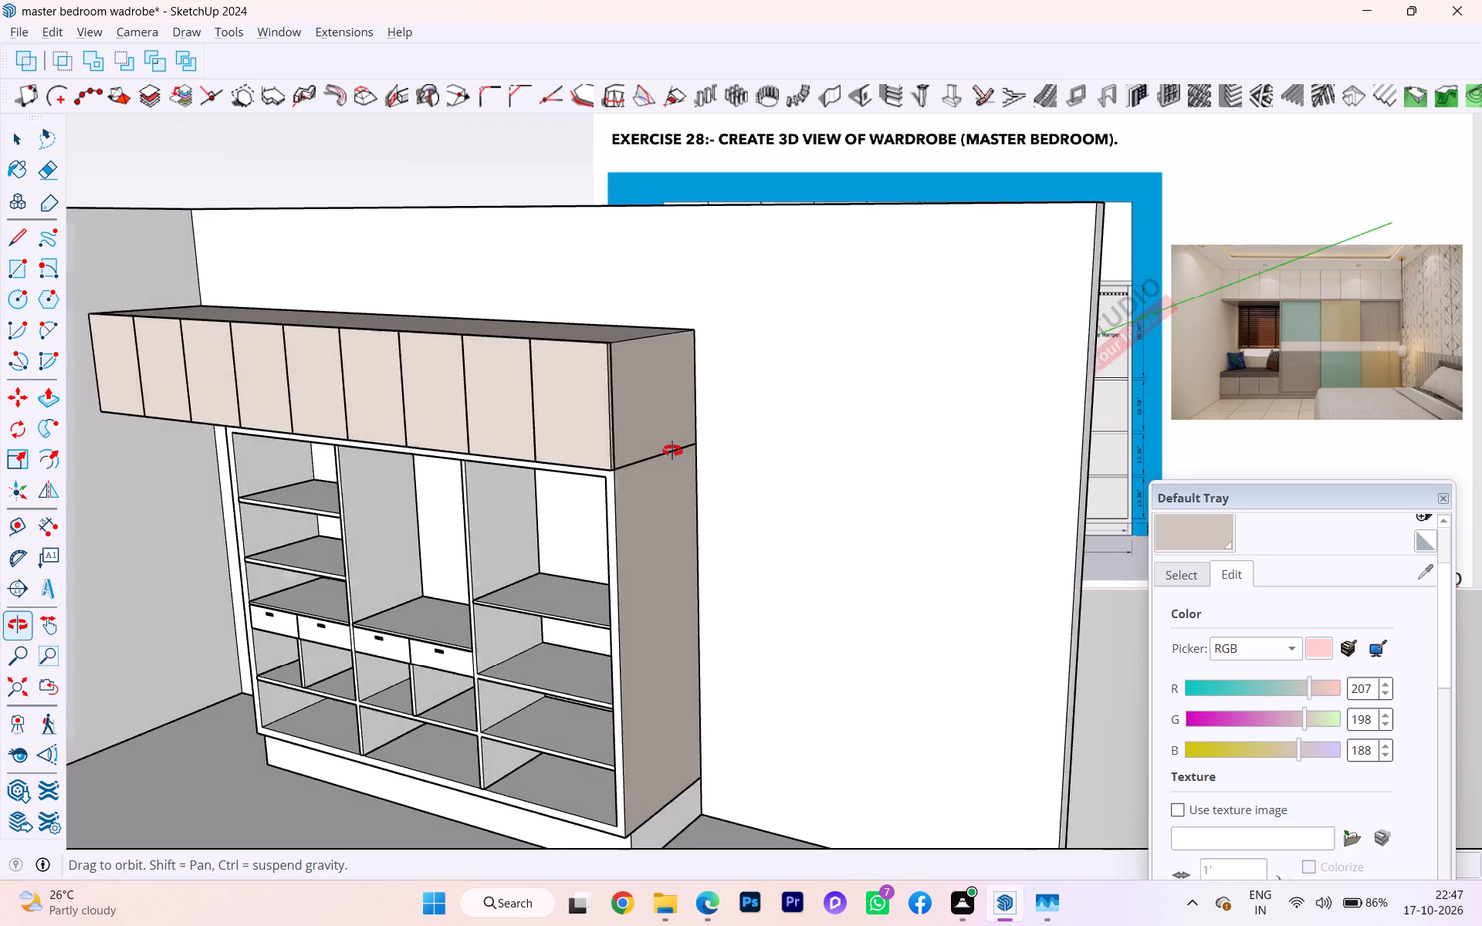
middle_click_drag(672, 451, 805, 417)
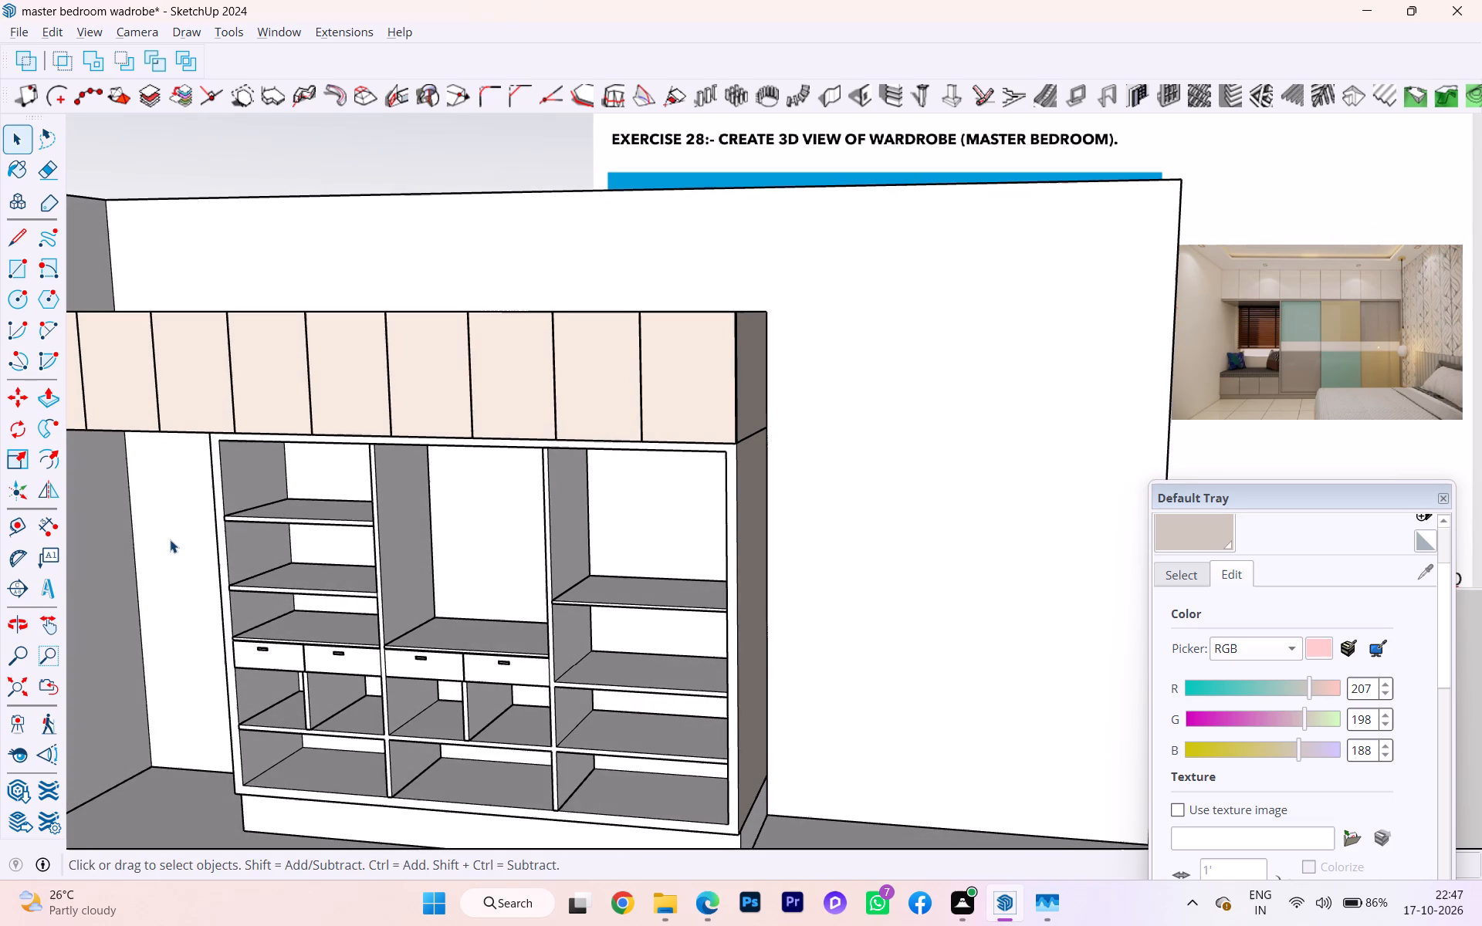
scroll(164, 544, "down", 2)
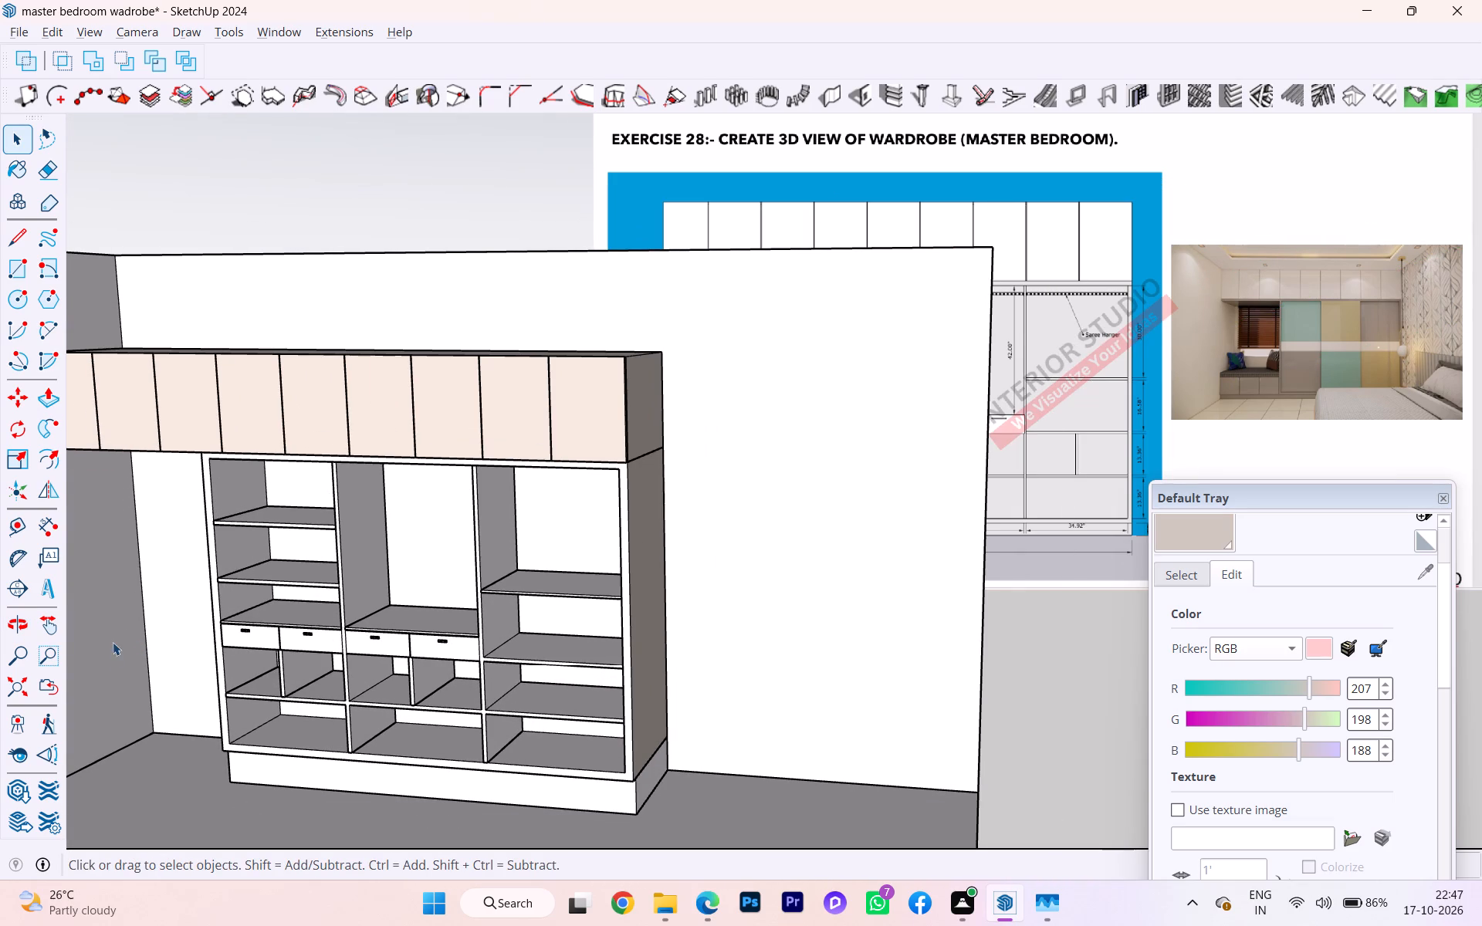
scroll(113, 642, "down", 2)
scroll(0, 673, "down", 4)
scroll(7, 678, "up", 2)
scroll(10, 681, "down", 9)
scroll(149, 694, "up", 1)
scroll(149, 694, "down", 4)
scroll(149, 693, "up", 1)
scroll(149, 693, "down", 1)
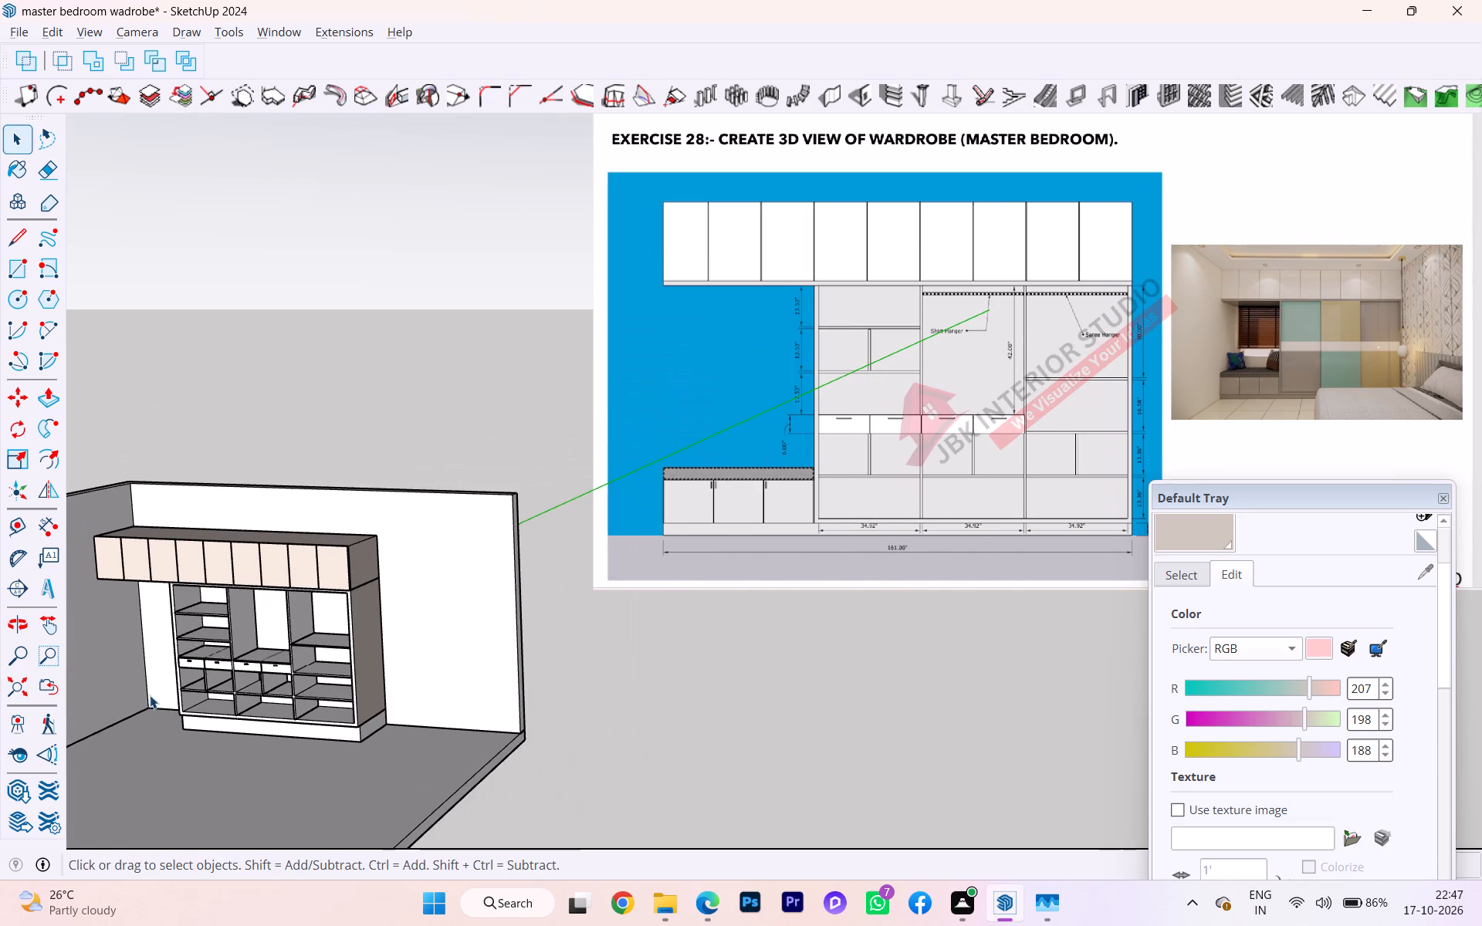
scroll(804, 586, "down", 1)
scroll(806, 586, "up", 1)
scroll(810, 586, "down", 1)
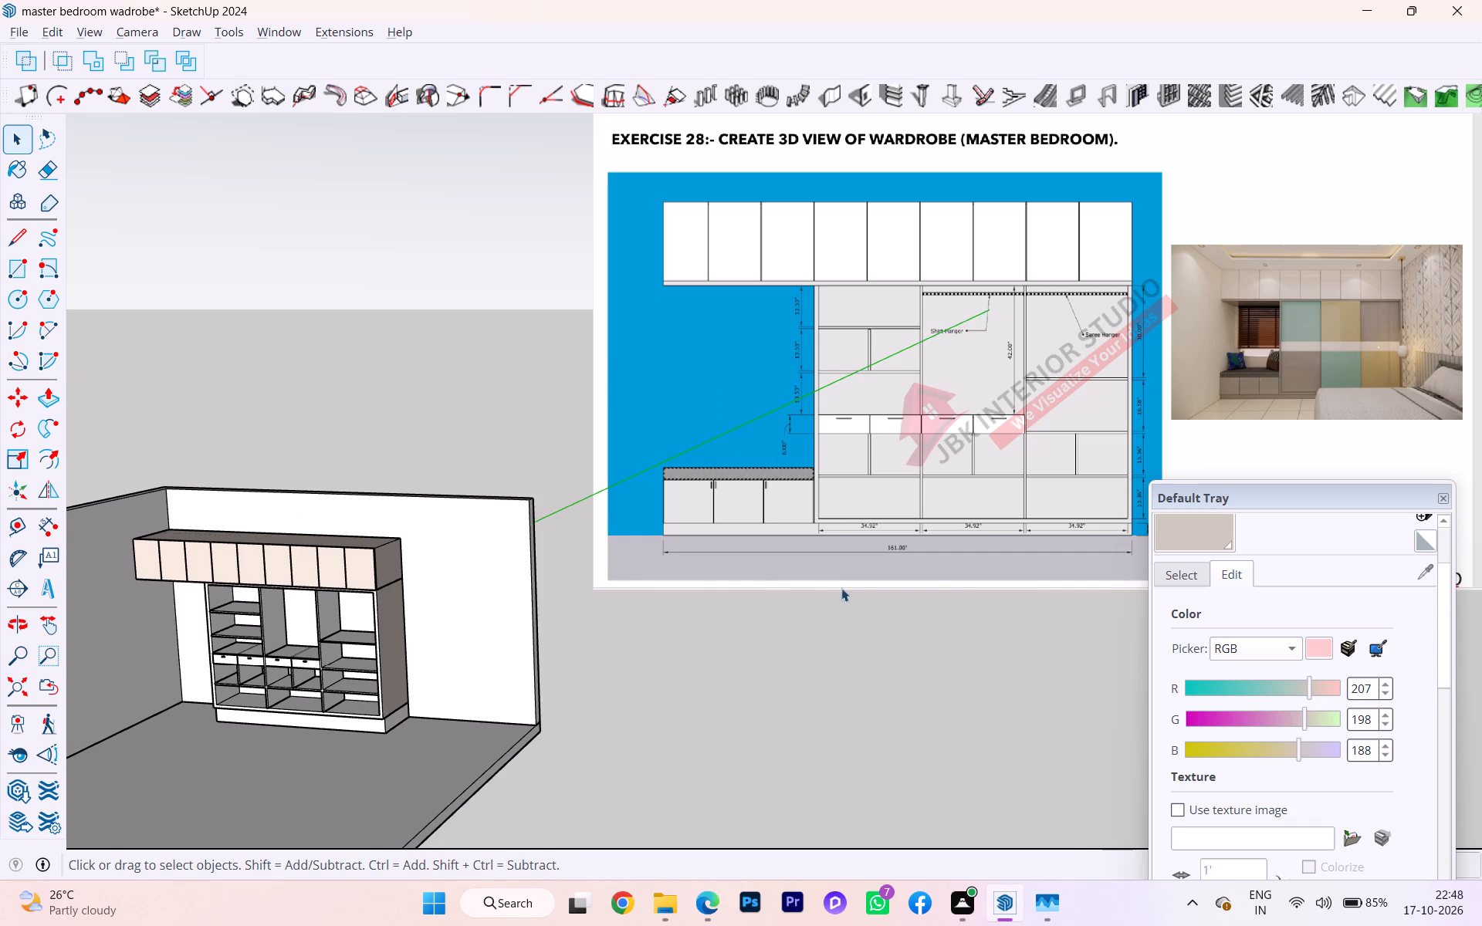
scroll(1064, 542, "down", 1)
scroll(38, 731, "up", 2)
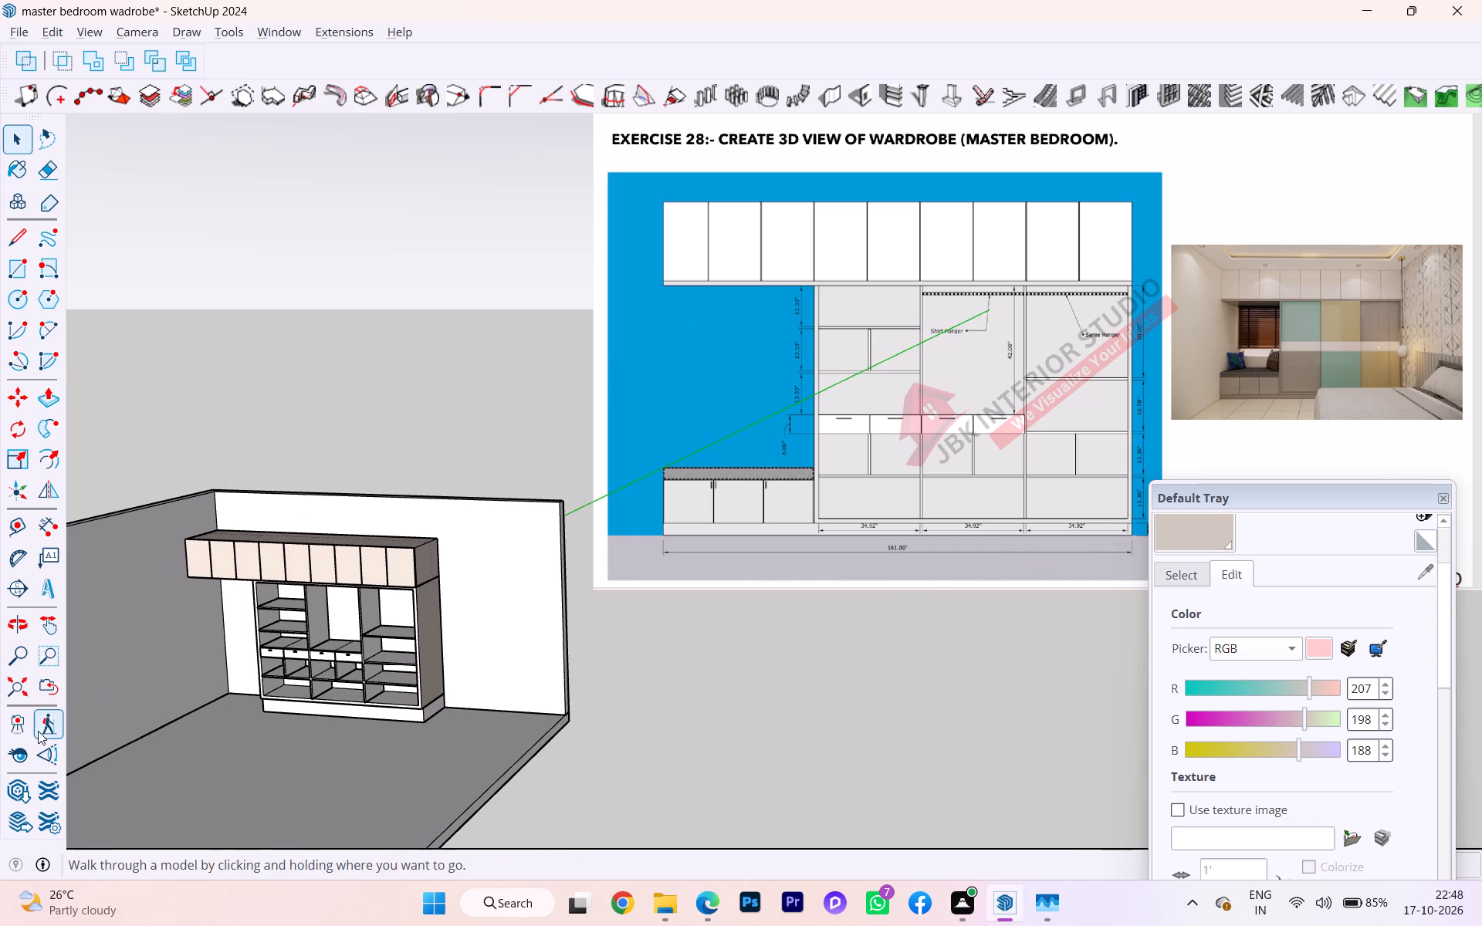
scroll(38, 731, "up", 2)
scroll(195, 702, "up", 7)
scroll(228, 674, "down", 2)
scroll(228, 674, "up", 7)
scroll(289, 705, "down", 2)
middle_click_drag(292, 705, 299, 707)
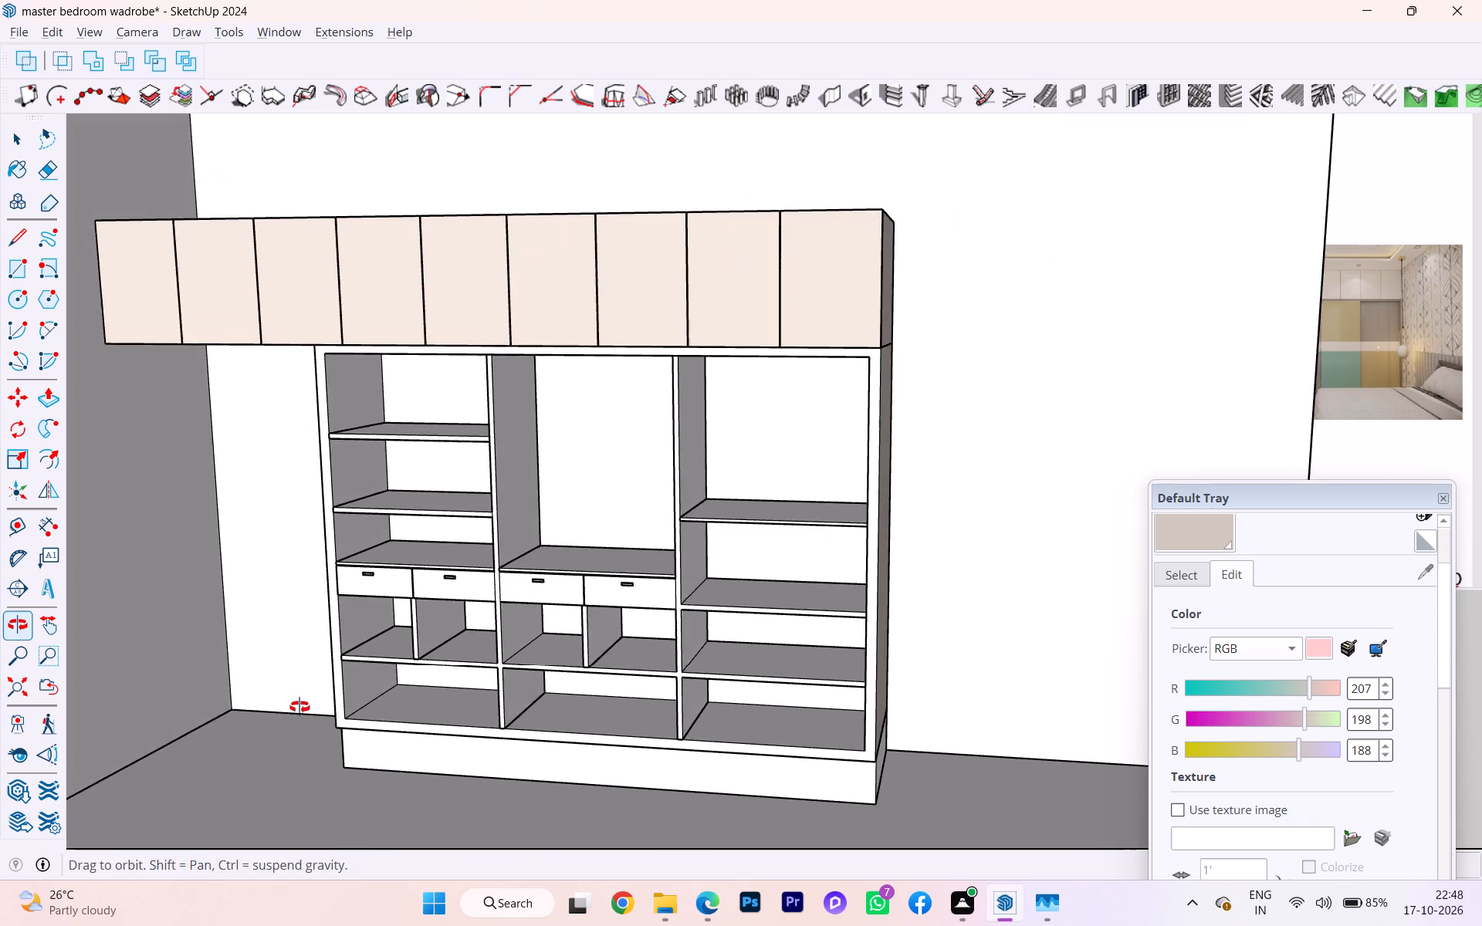
middle_click_drag(299, 707, 427, 684)
scroll(340, 667, "down", 2)
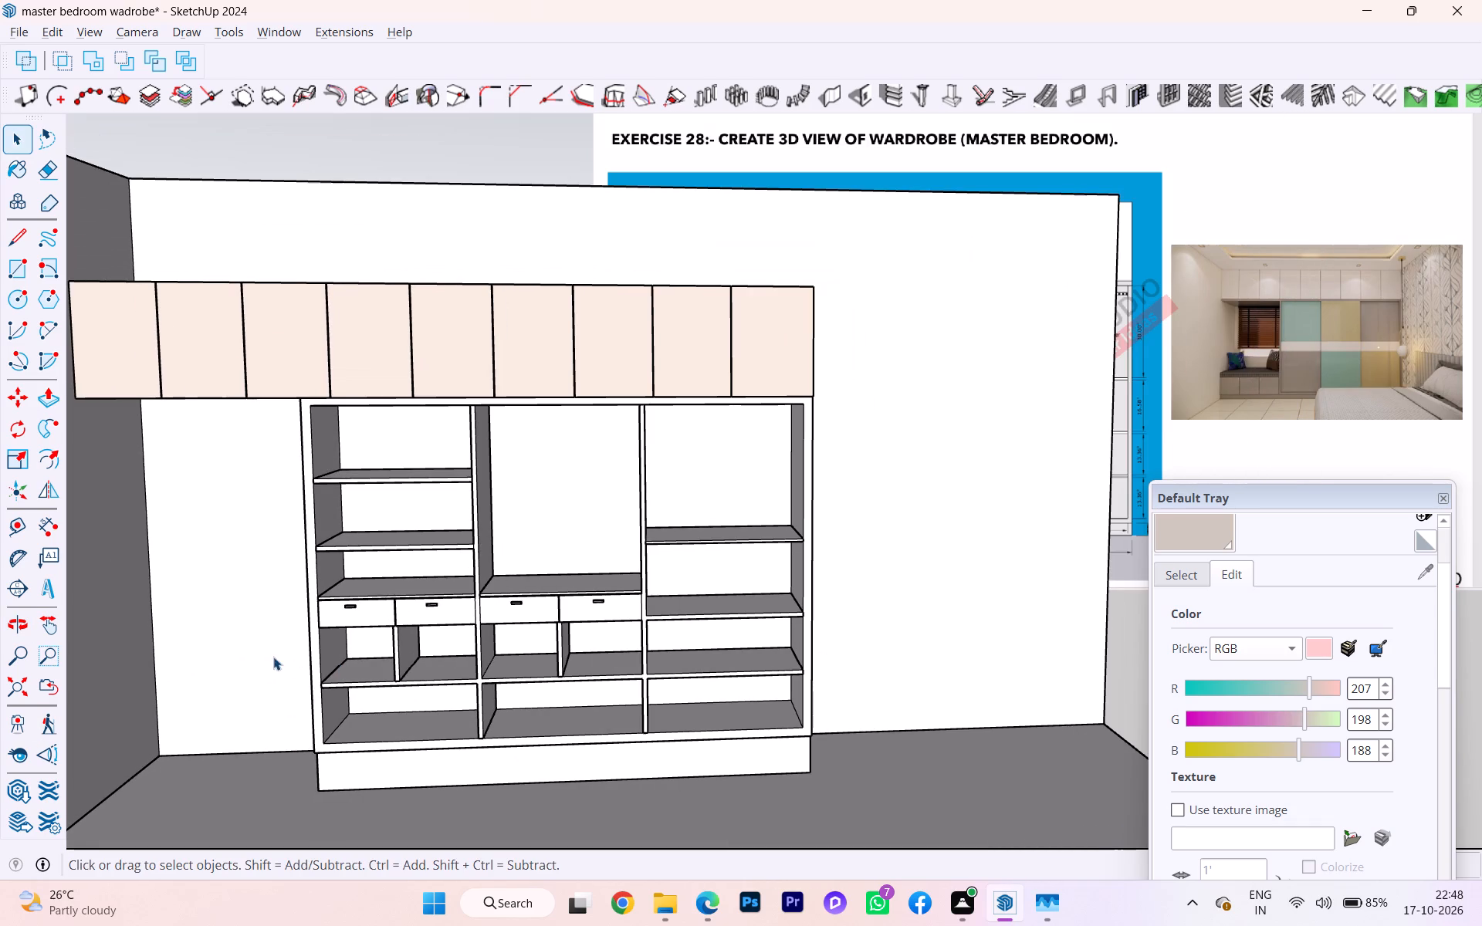
scroll(576, 511, "up", 2)
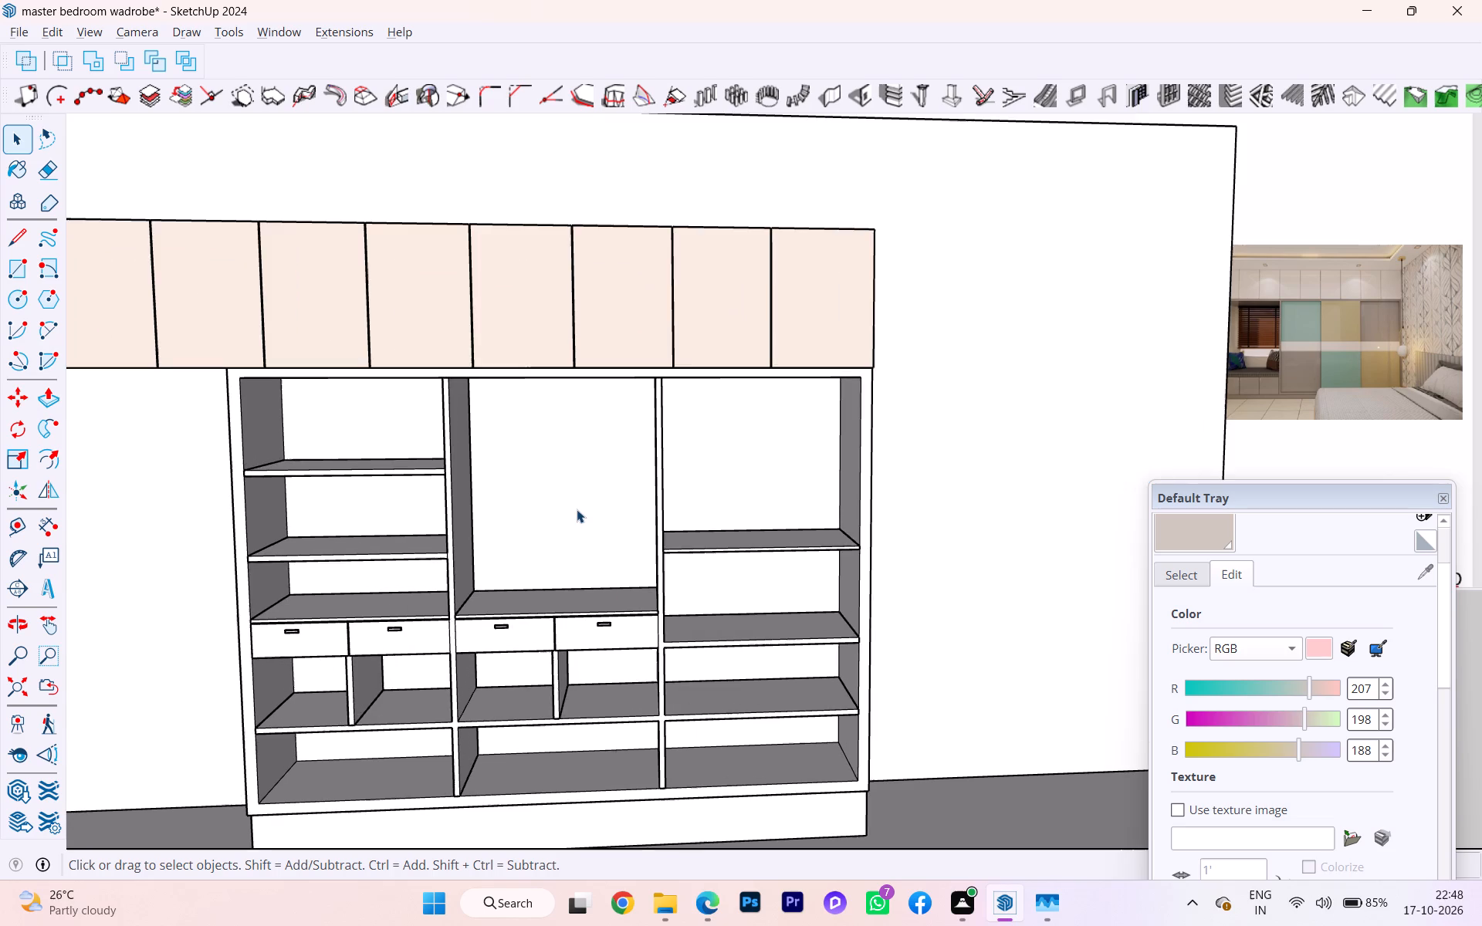
scroll(577, 505, "down", 2)
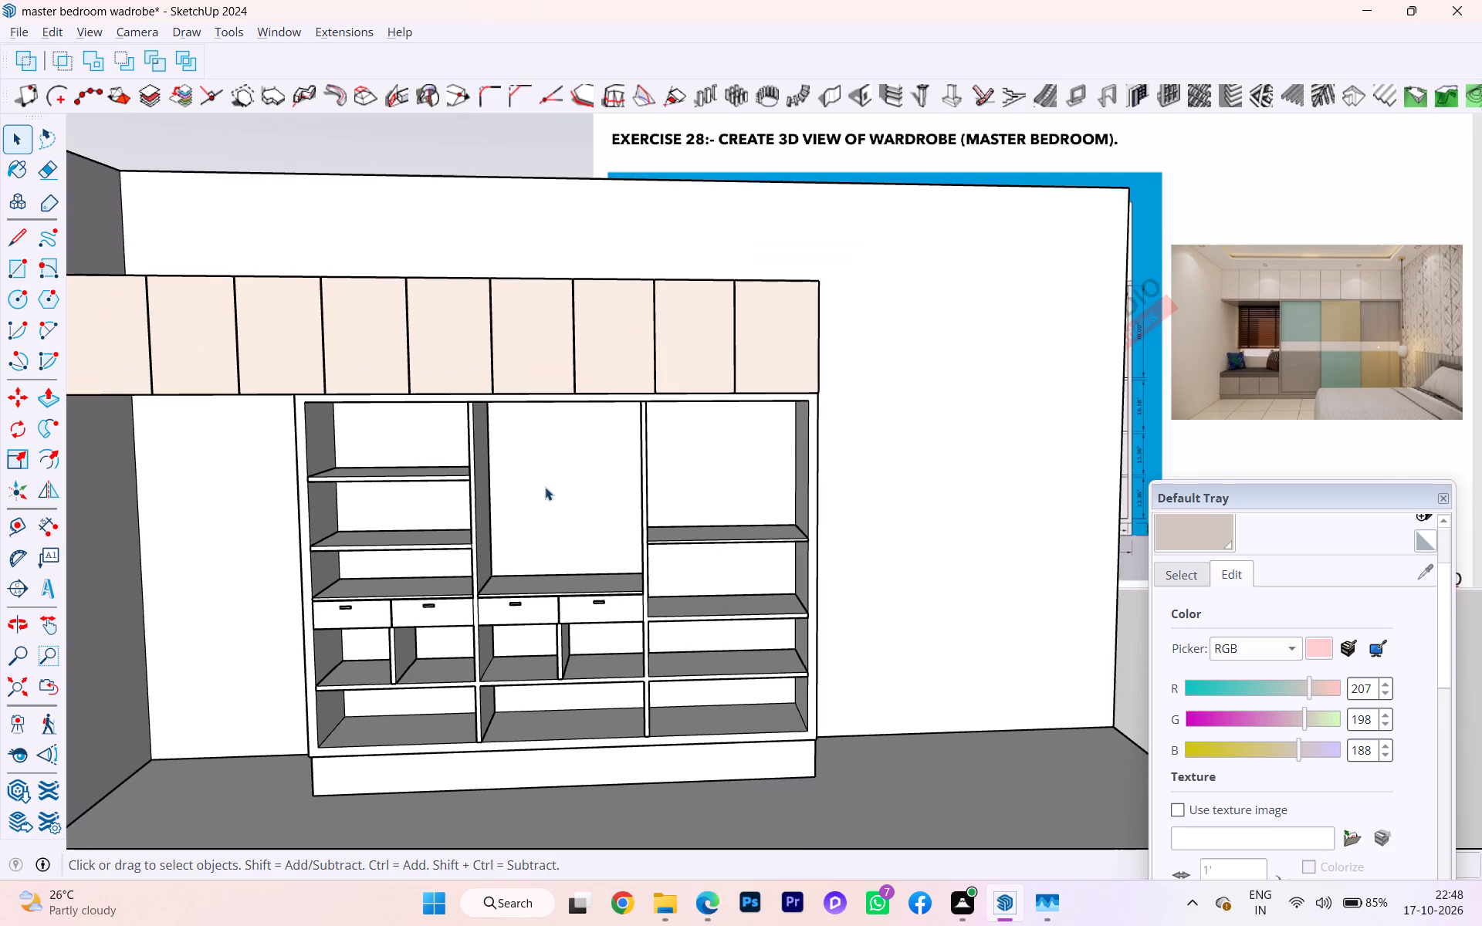
scroll(544, 480, "down", 1)
Draw a small circle for the hanger rod on the centre bay's left partition, near its upper back corner.
middle_click_drag(535, 458, 498, 342)
scroll(523, 403, "up", 1)
scroll(523, 404, "down", 1)
scroll(523, 407, "up", 5)
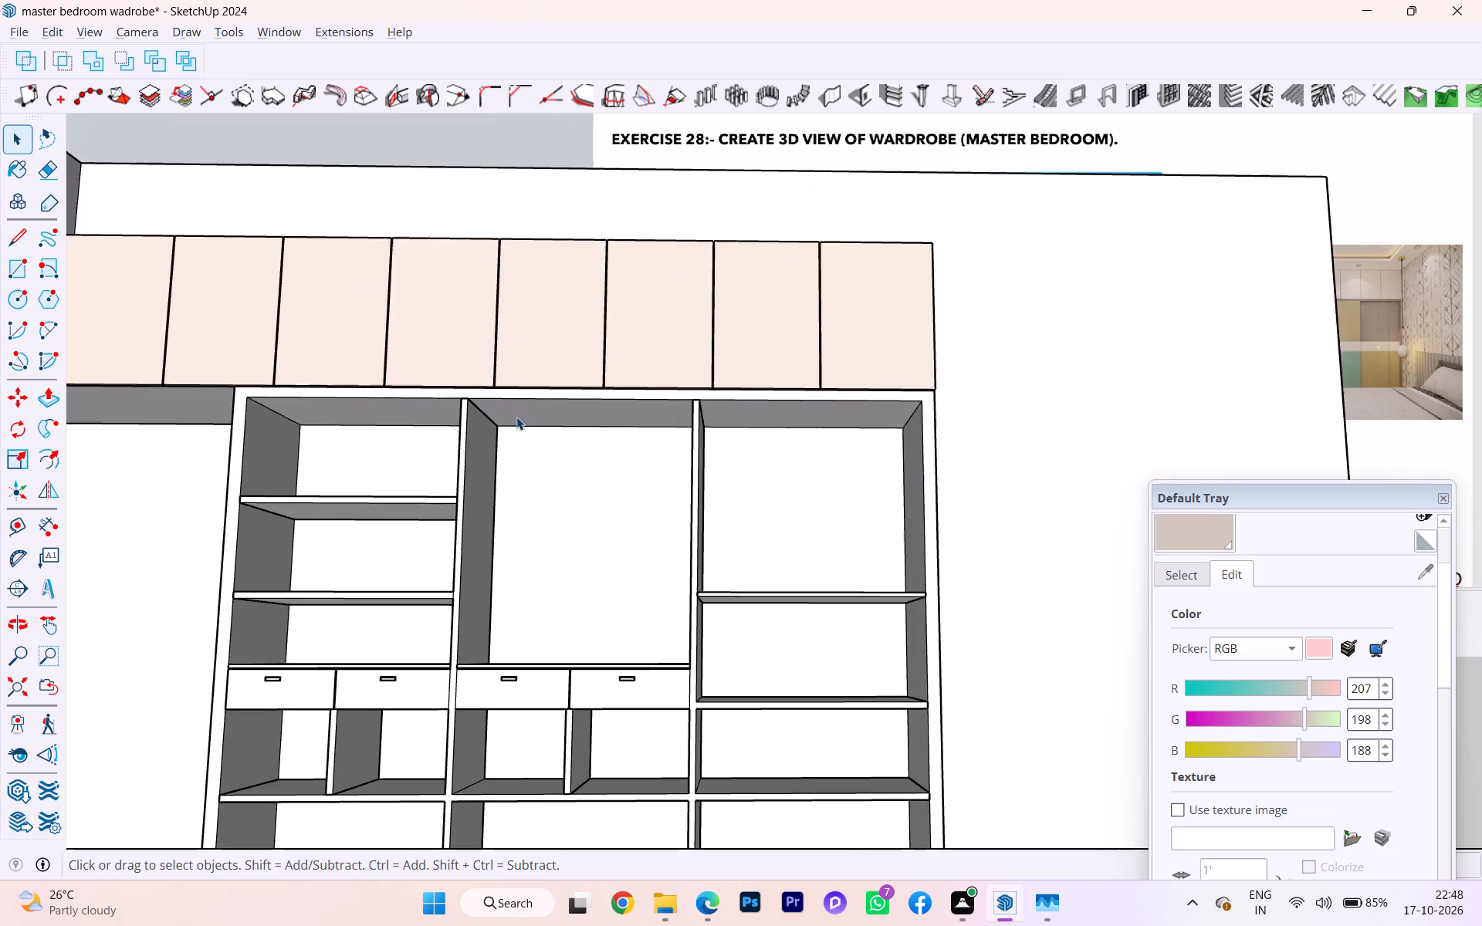
scroll(516, 417, "up", 7)
scroll(498, 441, "down", 1)
scroll(498, 441, "up", 6)
scroll(482, 466, "down", 2)
middle_click_drag(482, 469, 448, 510)
scroll(489, 468, "up", 2)
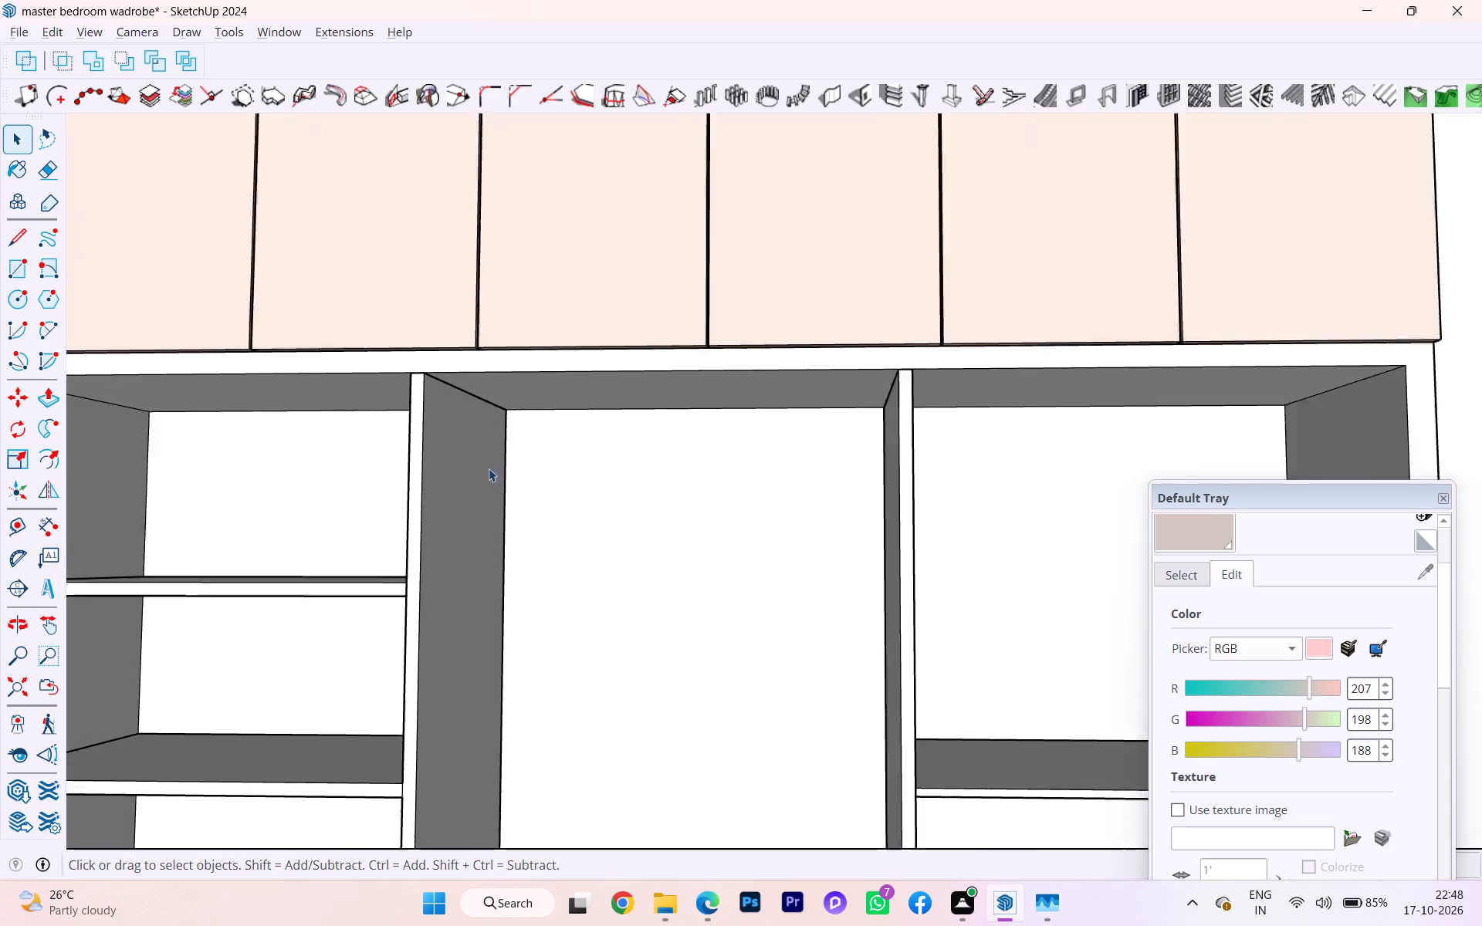
scroll(489, 468, "up", 5)
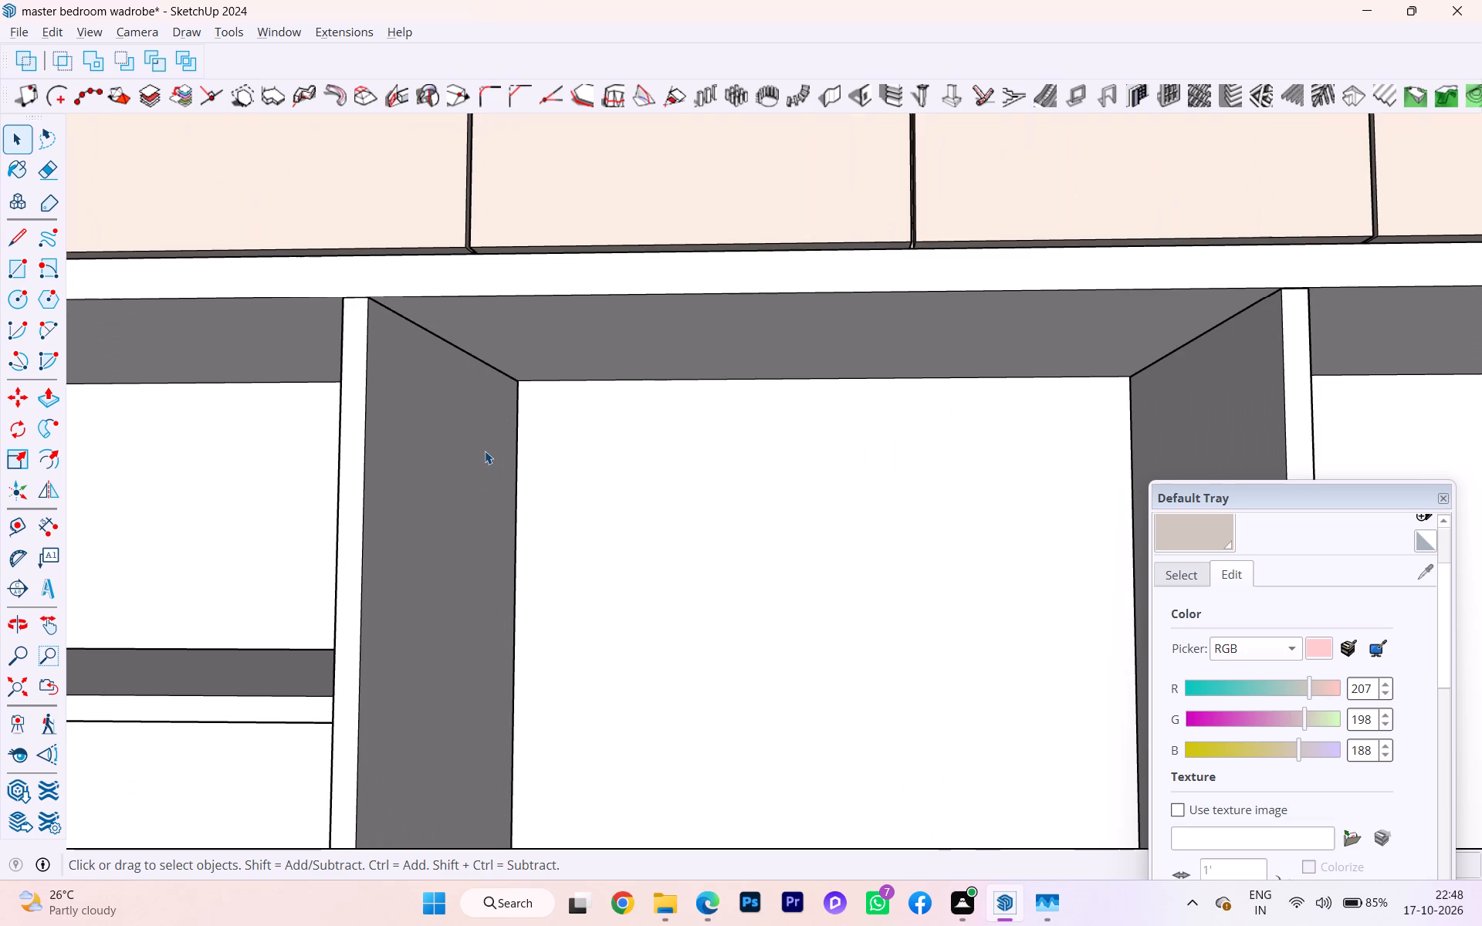
key("c")
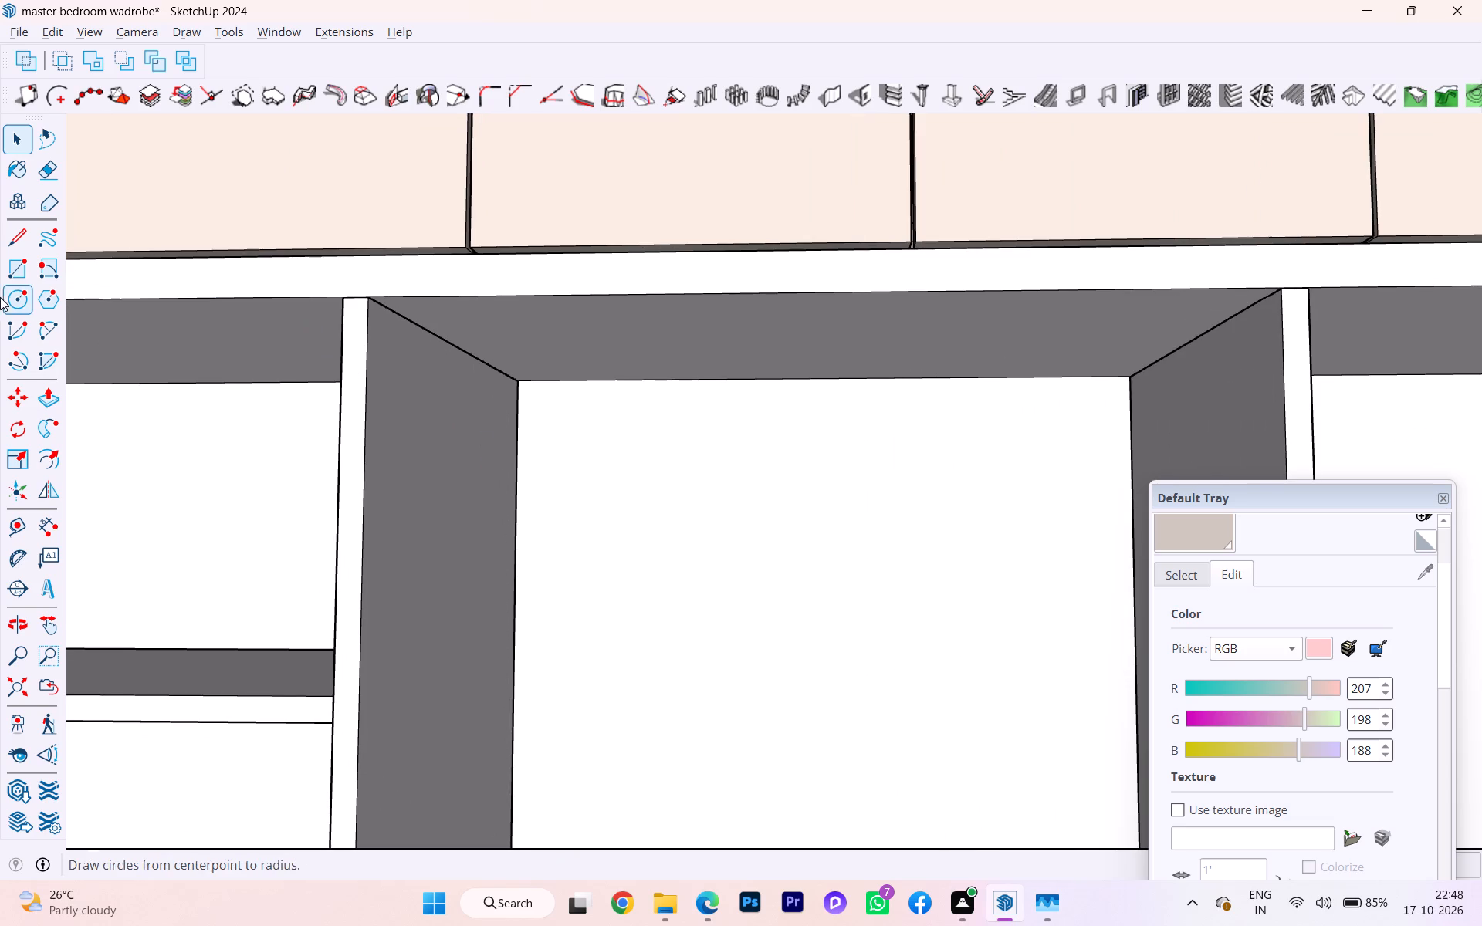
left_click(16, 292)
middle_click_drag(316, 350, 107, 395)
scroll(316, 350, "down", 1)
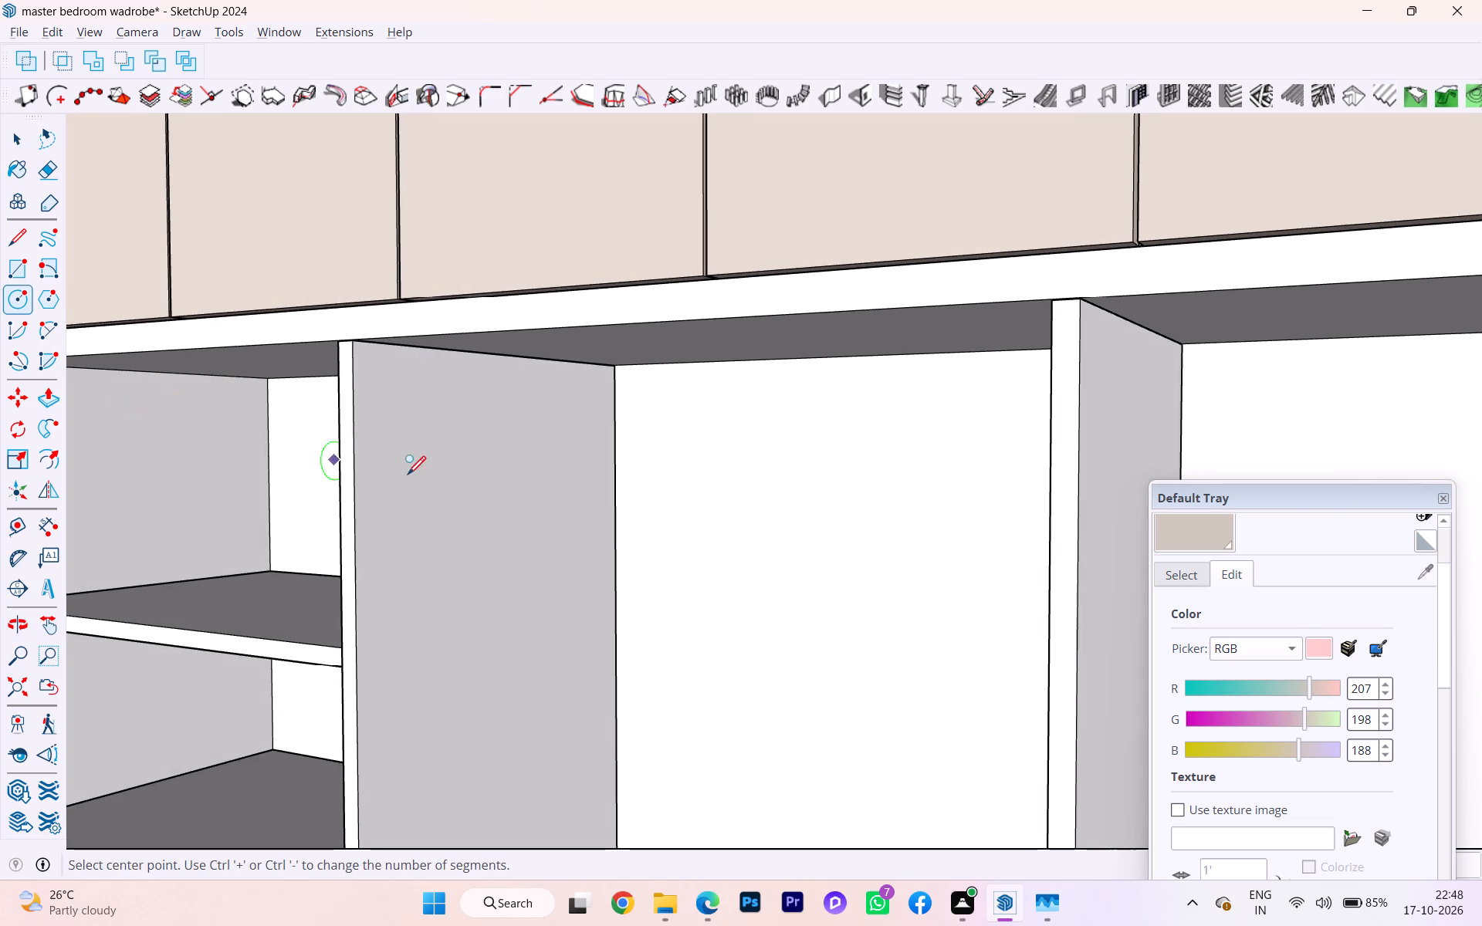
left_click(553, 423)
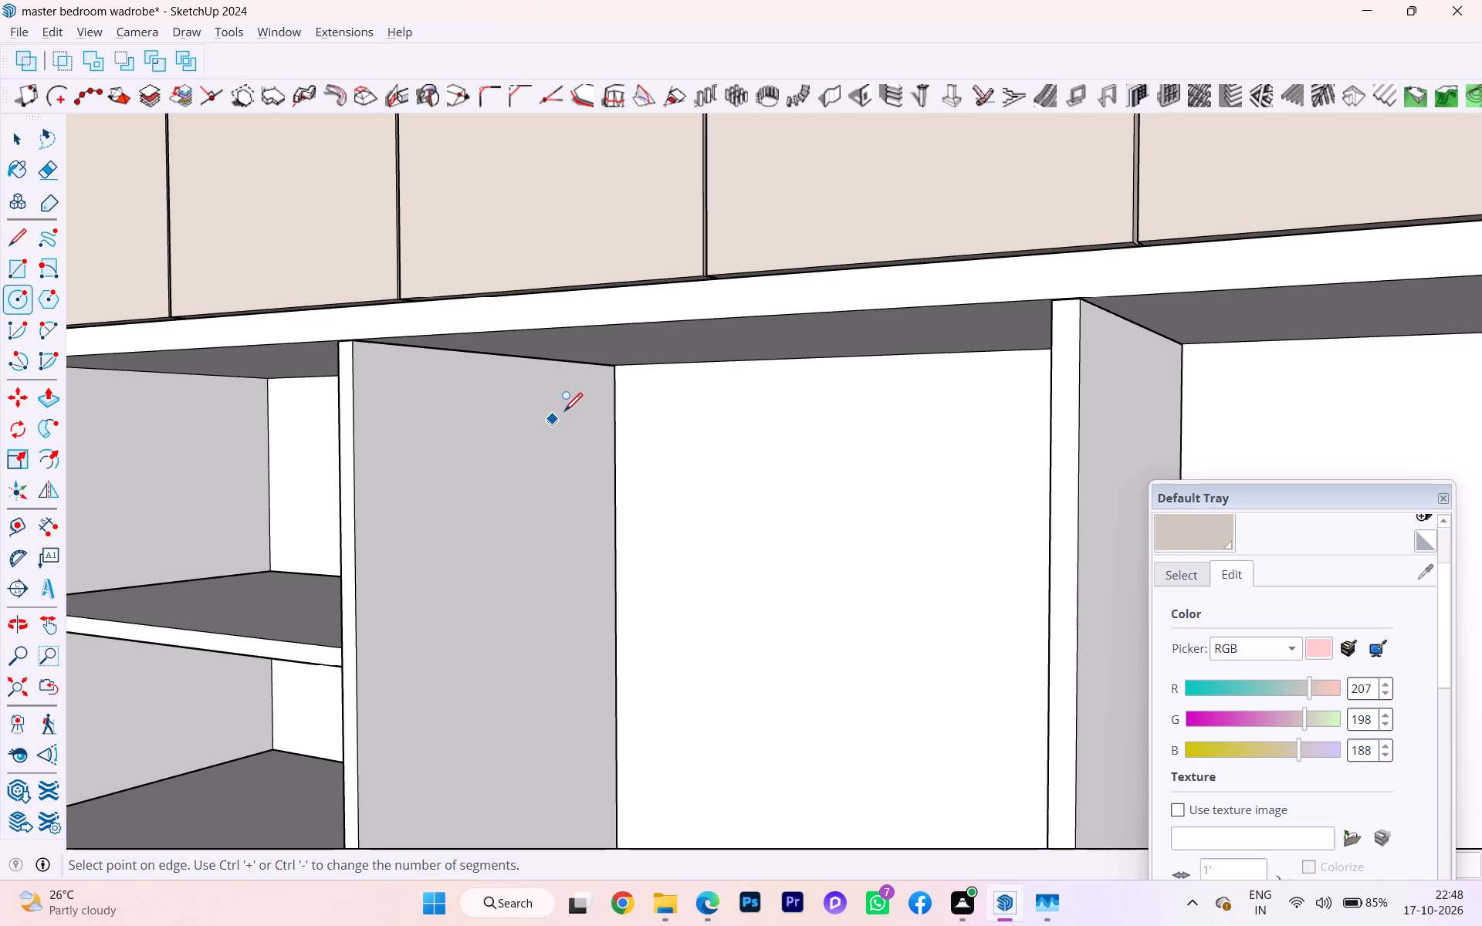
left_click(567, 412)
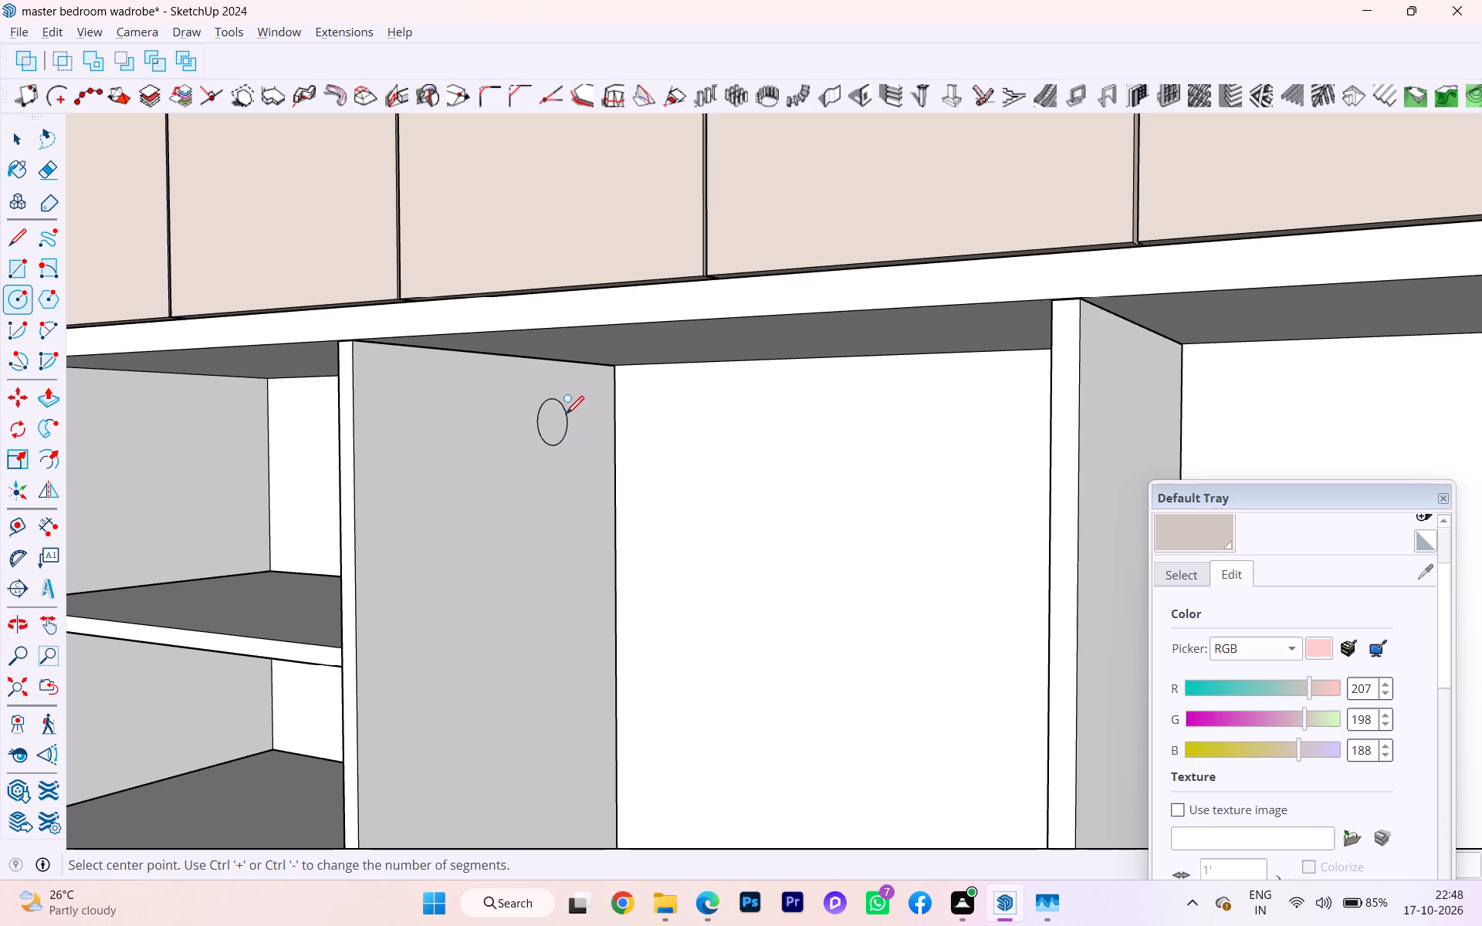
key("space")
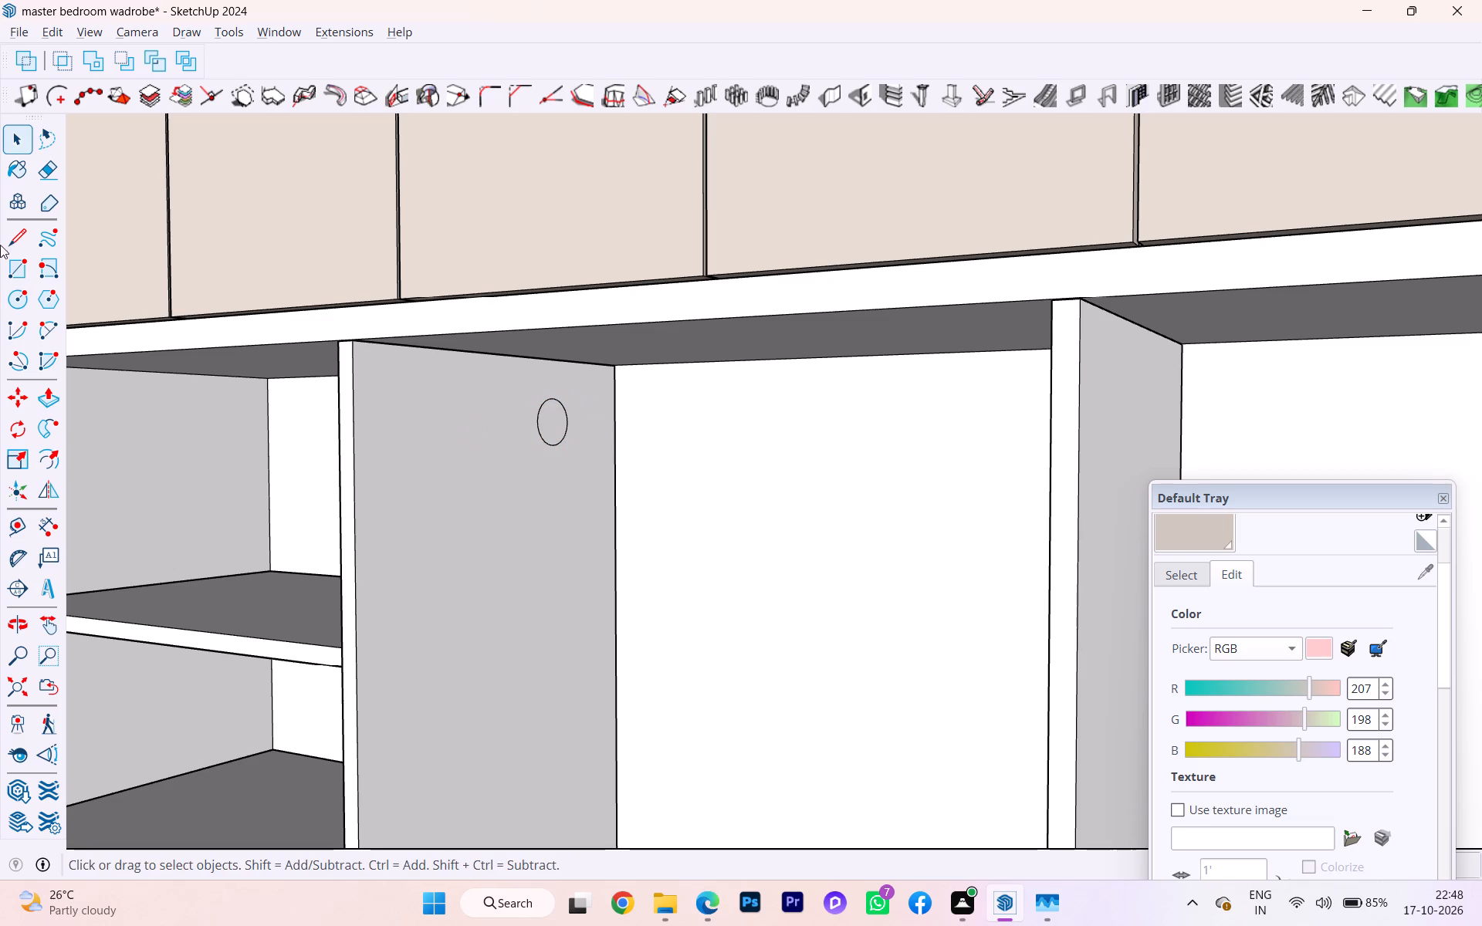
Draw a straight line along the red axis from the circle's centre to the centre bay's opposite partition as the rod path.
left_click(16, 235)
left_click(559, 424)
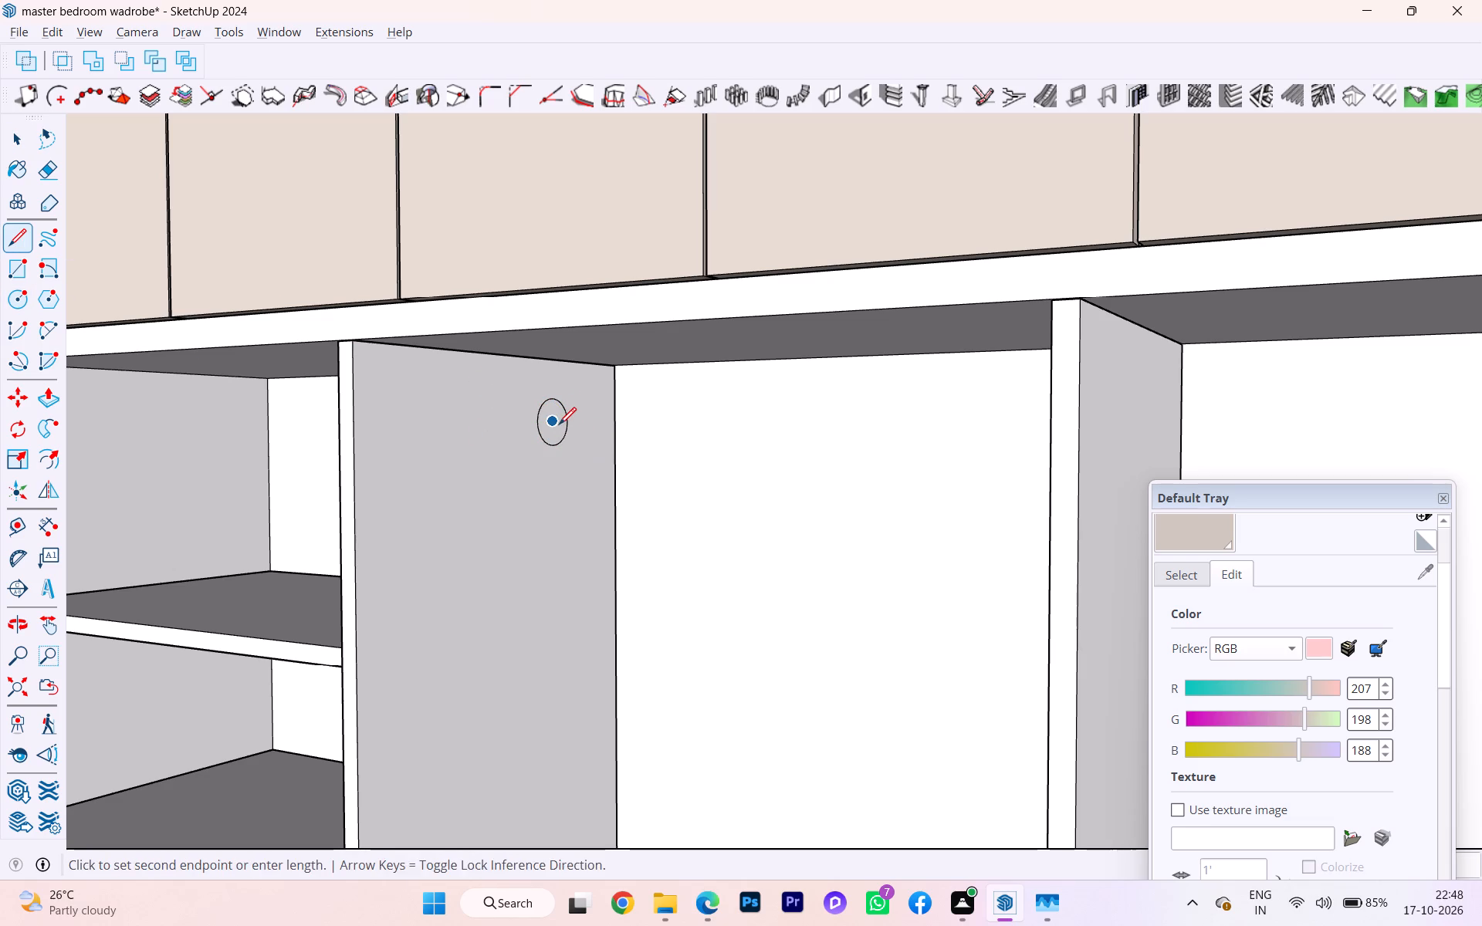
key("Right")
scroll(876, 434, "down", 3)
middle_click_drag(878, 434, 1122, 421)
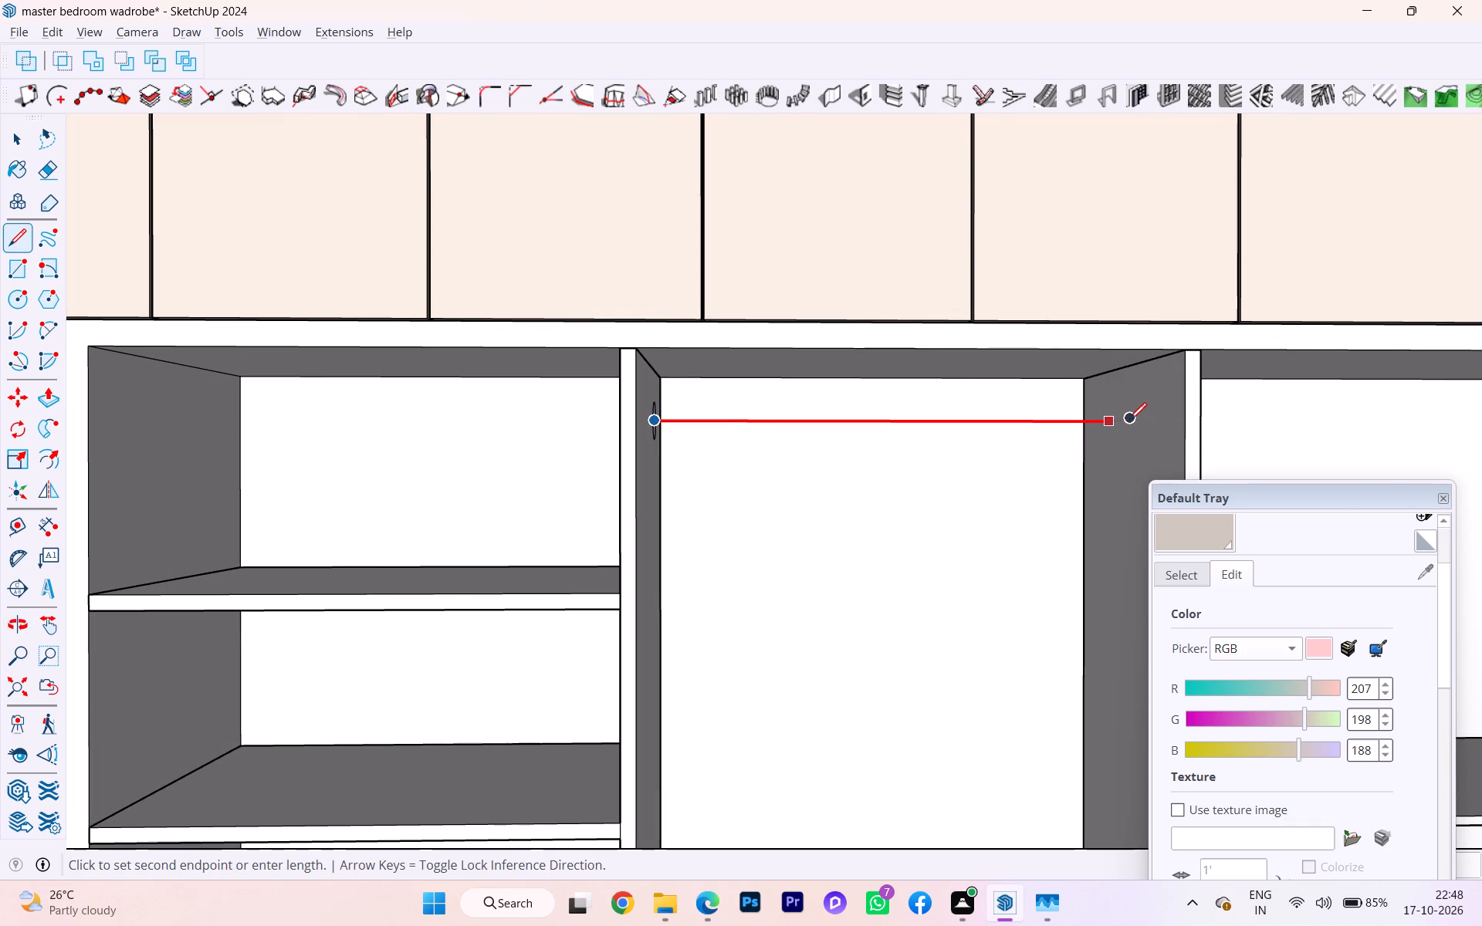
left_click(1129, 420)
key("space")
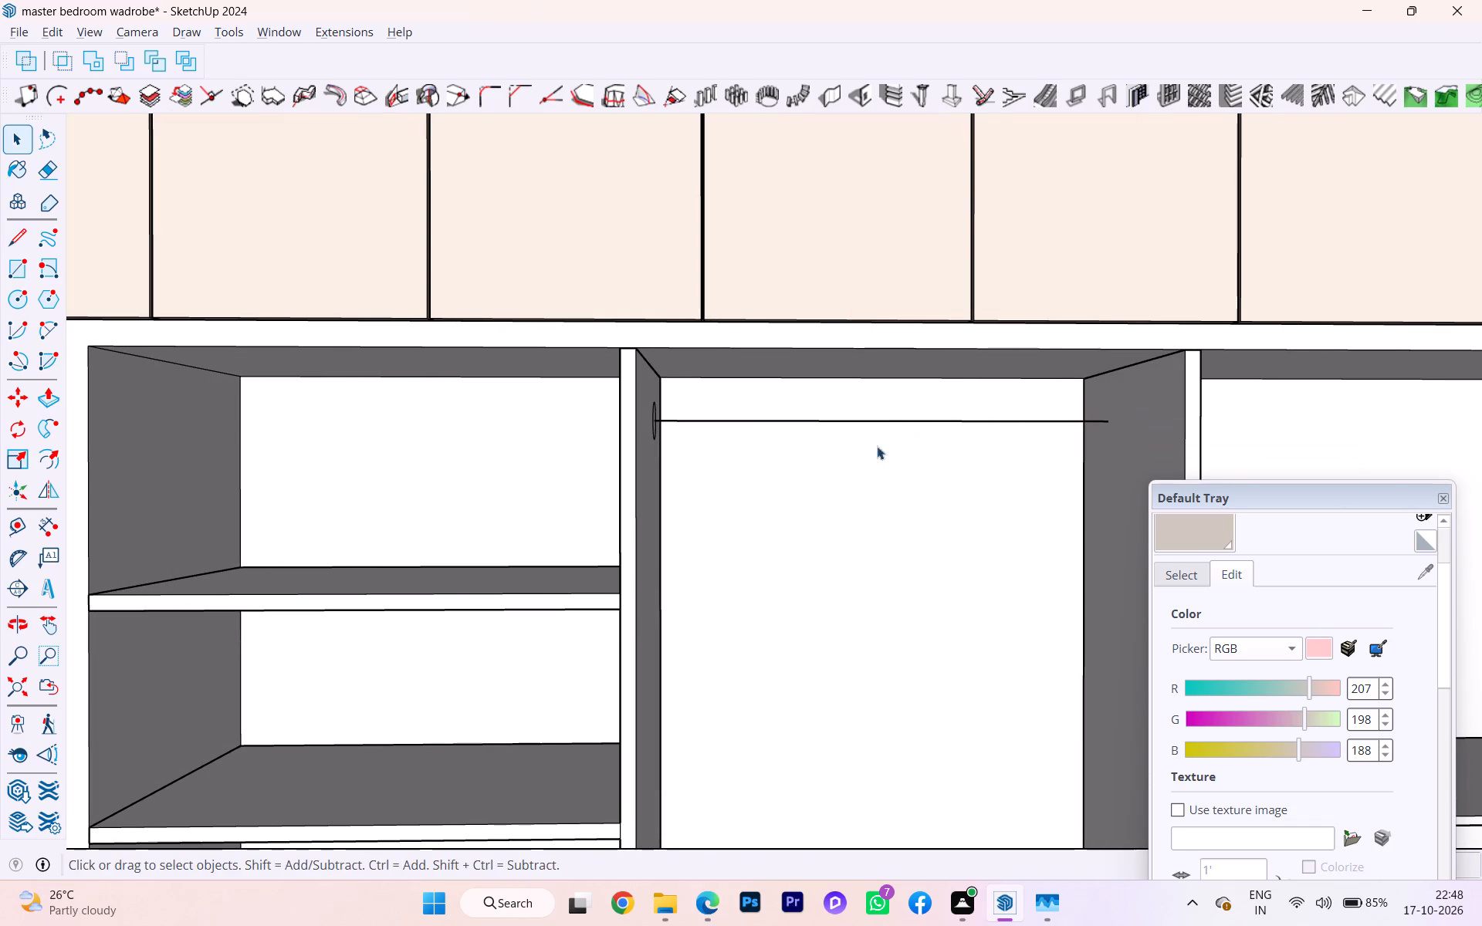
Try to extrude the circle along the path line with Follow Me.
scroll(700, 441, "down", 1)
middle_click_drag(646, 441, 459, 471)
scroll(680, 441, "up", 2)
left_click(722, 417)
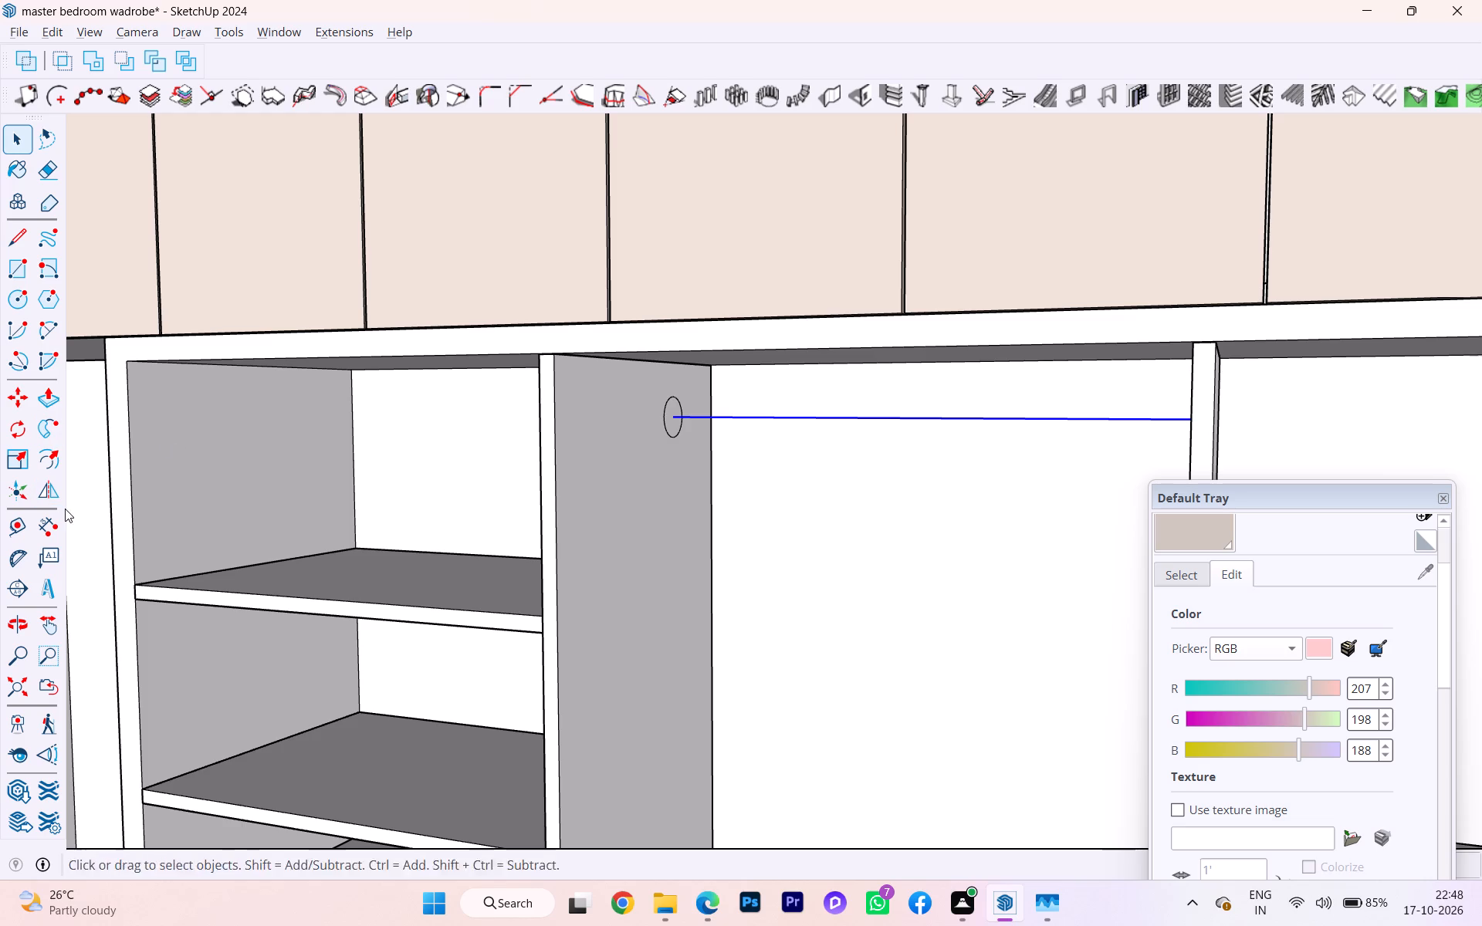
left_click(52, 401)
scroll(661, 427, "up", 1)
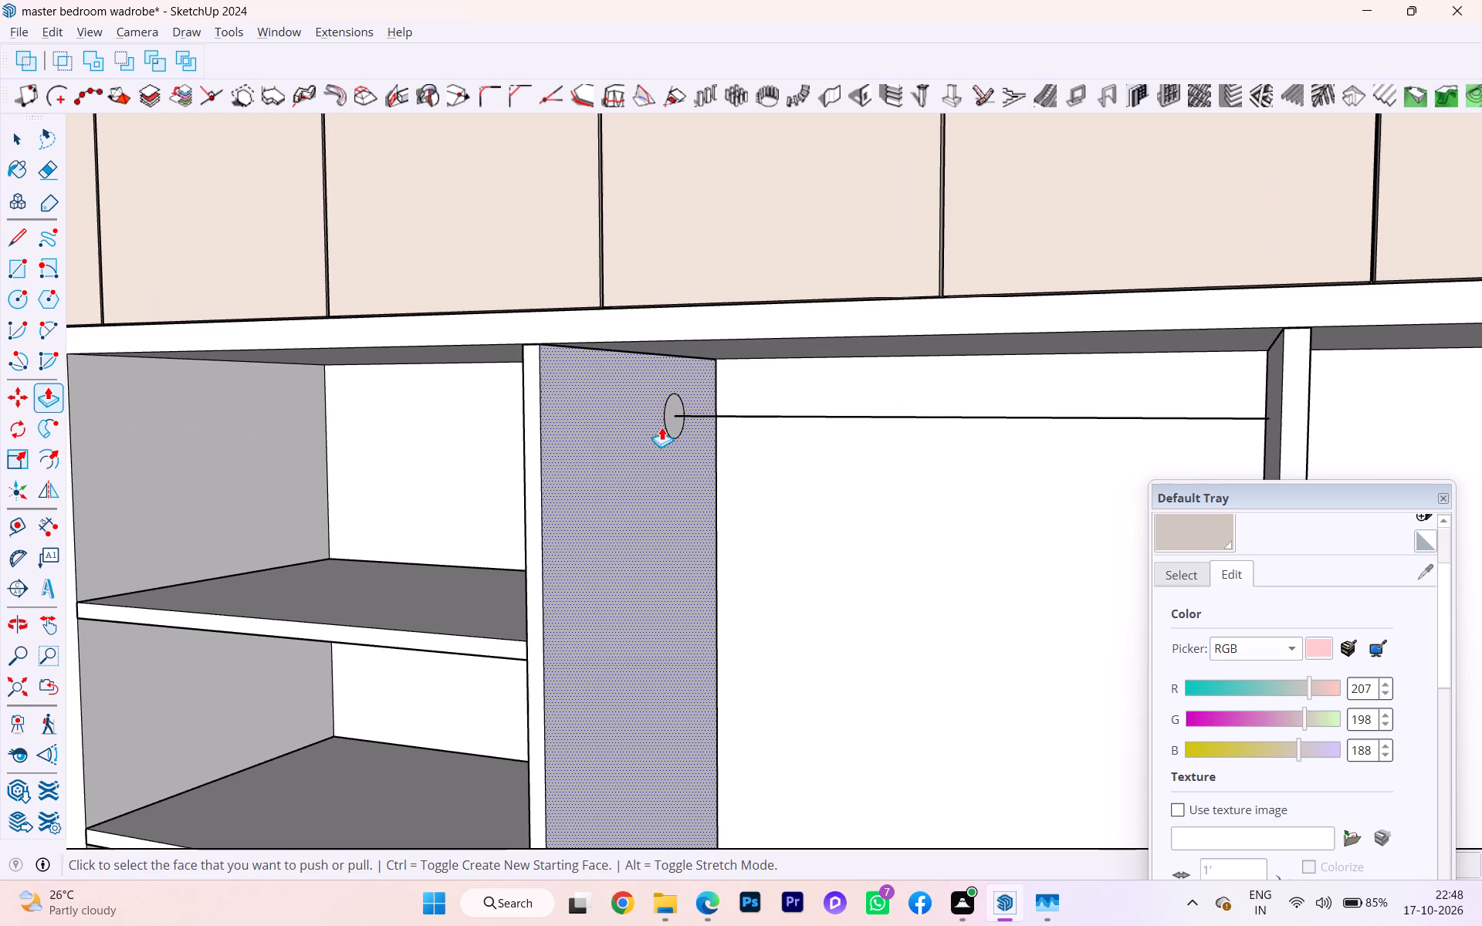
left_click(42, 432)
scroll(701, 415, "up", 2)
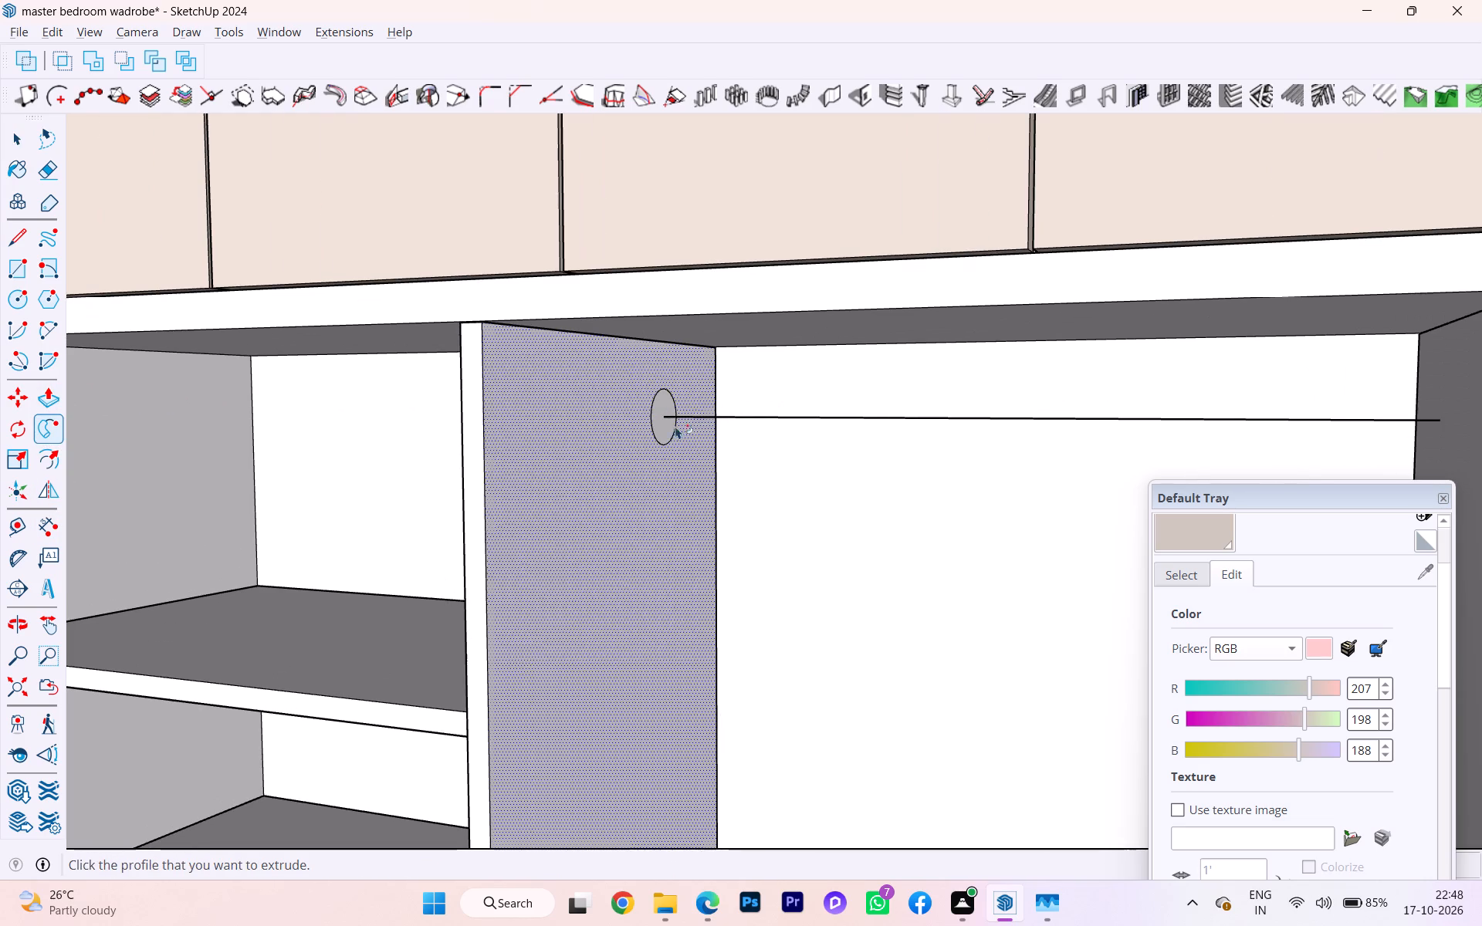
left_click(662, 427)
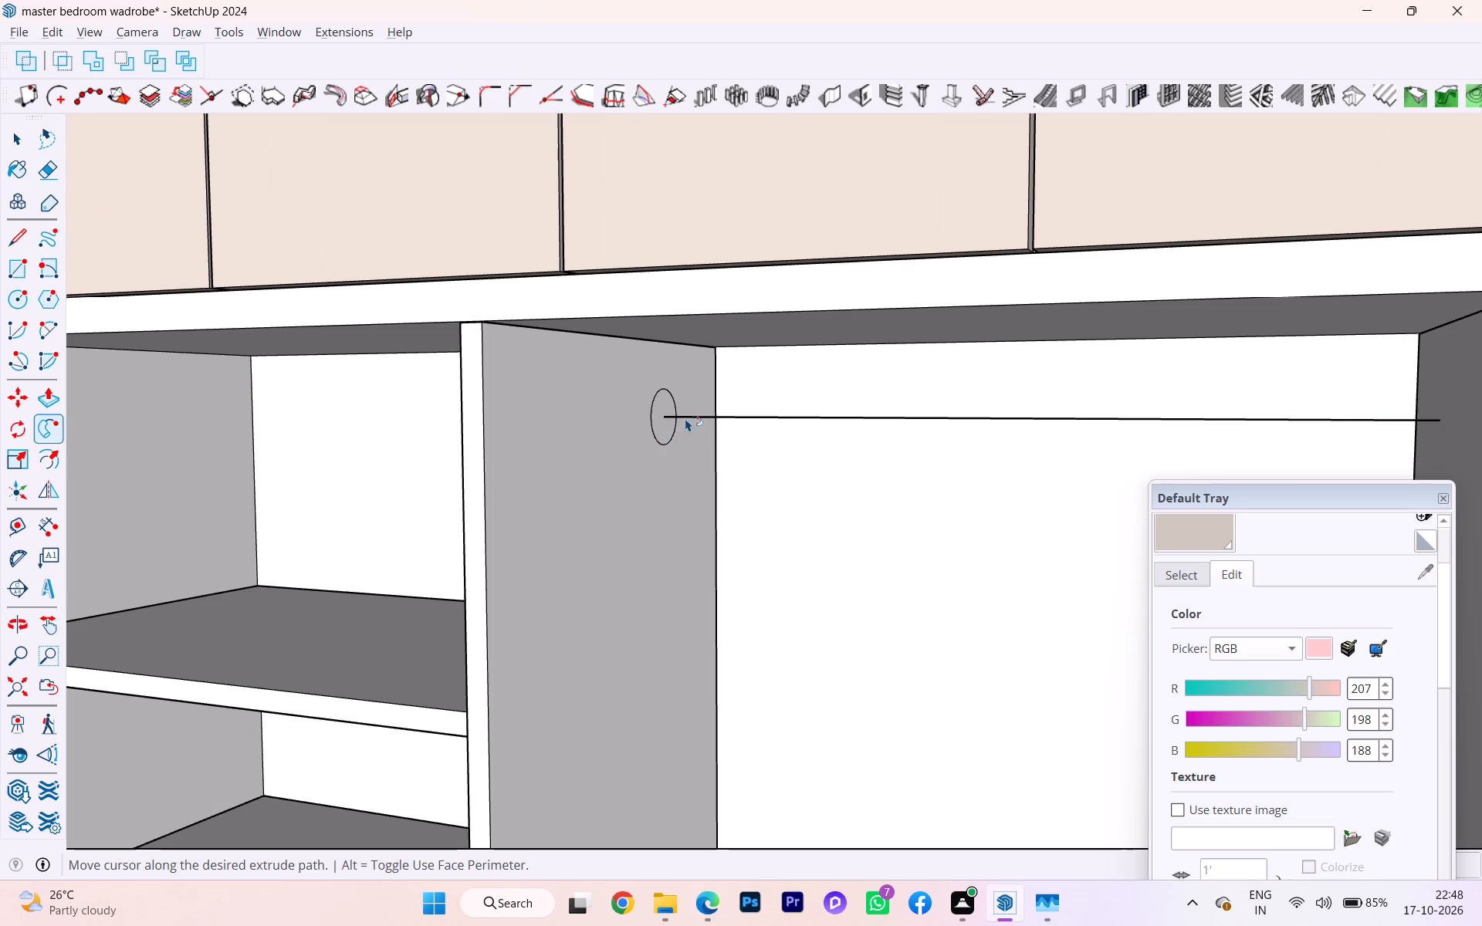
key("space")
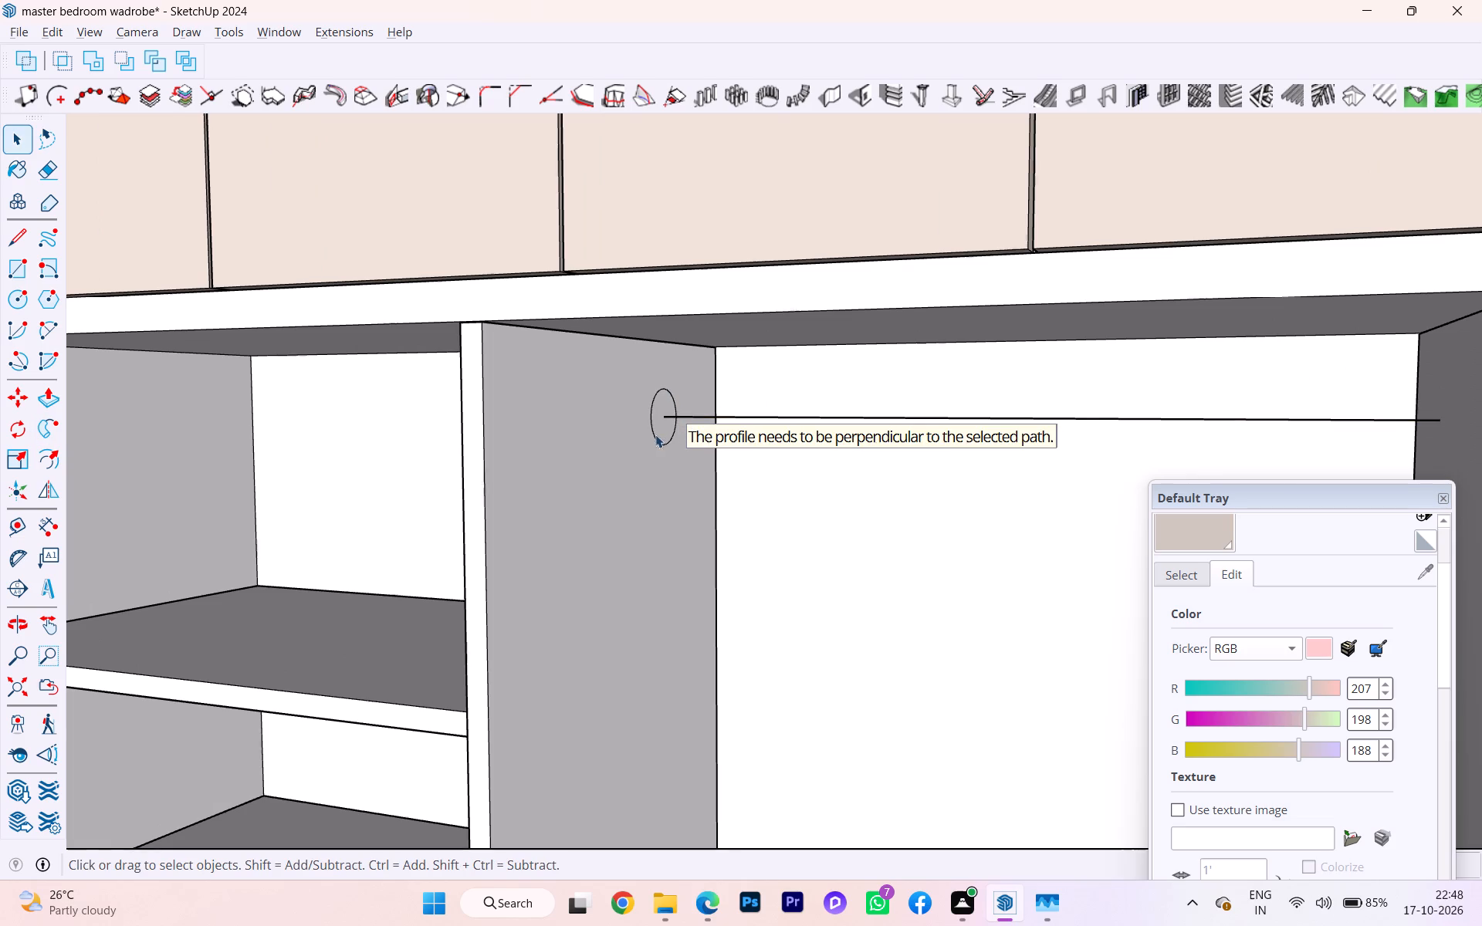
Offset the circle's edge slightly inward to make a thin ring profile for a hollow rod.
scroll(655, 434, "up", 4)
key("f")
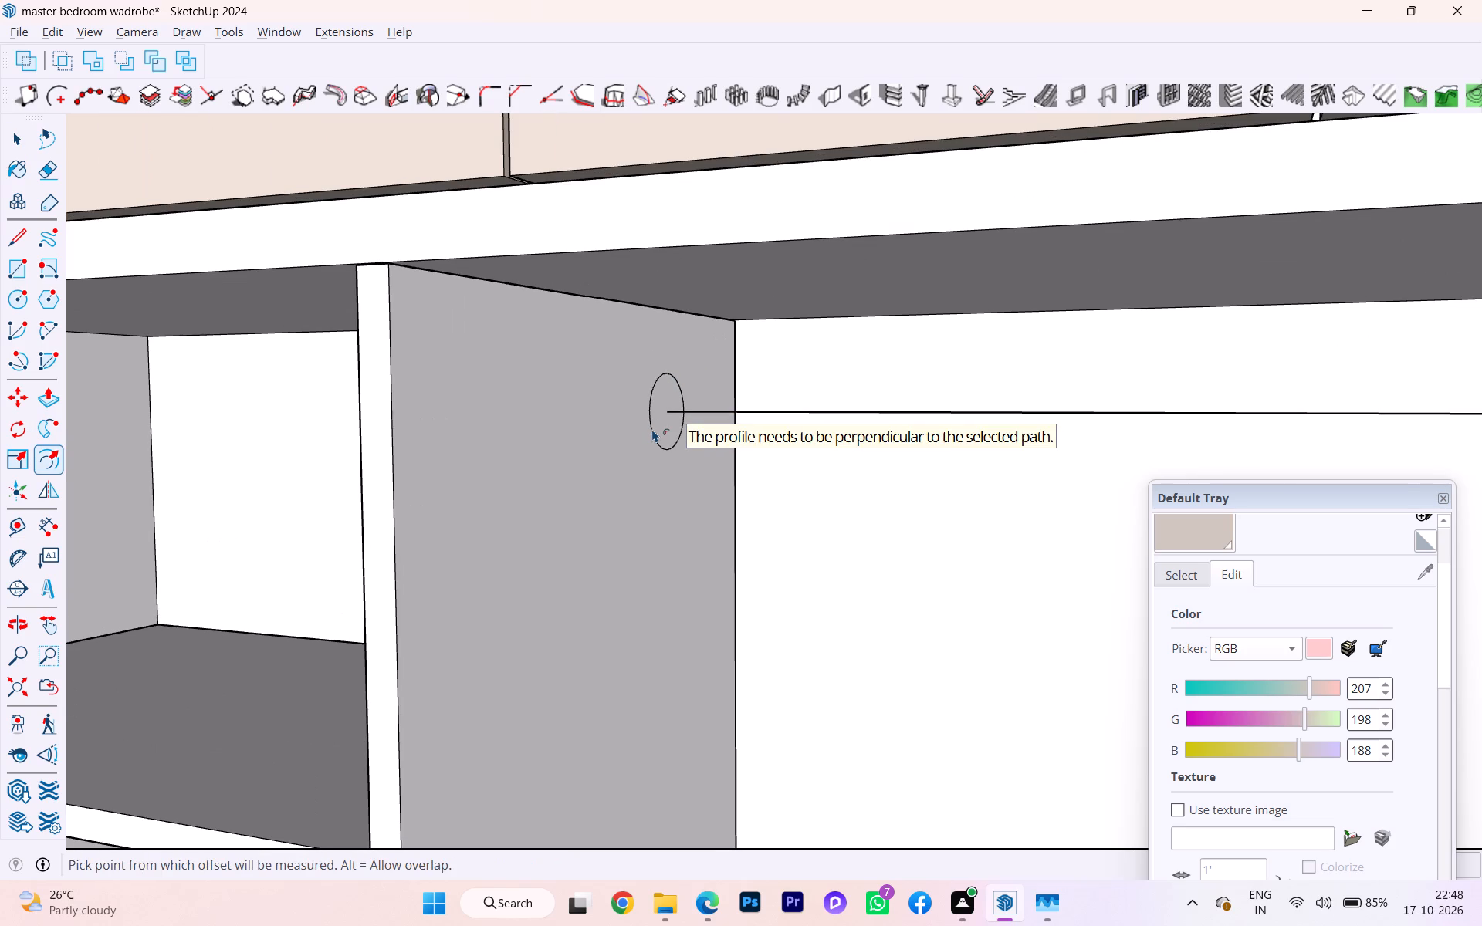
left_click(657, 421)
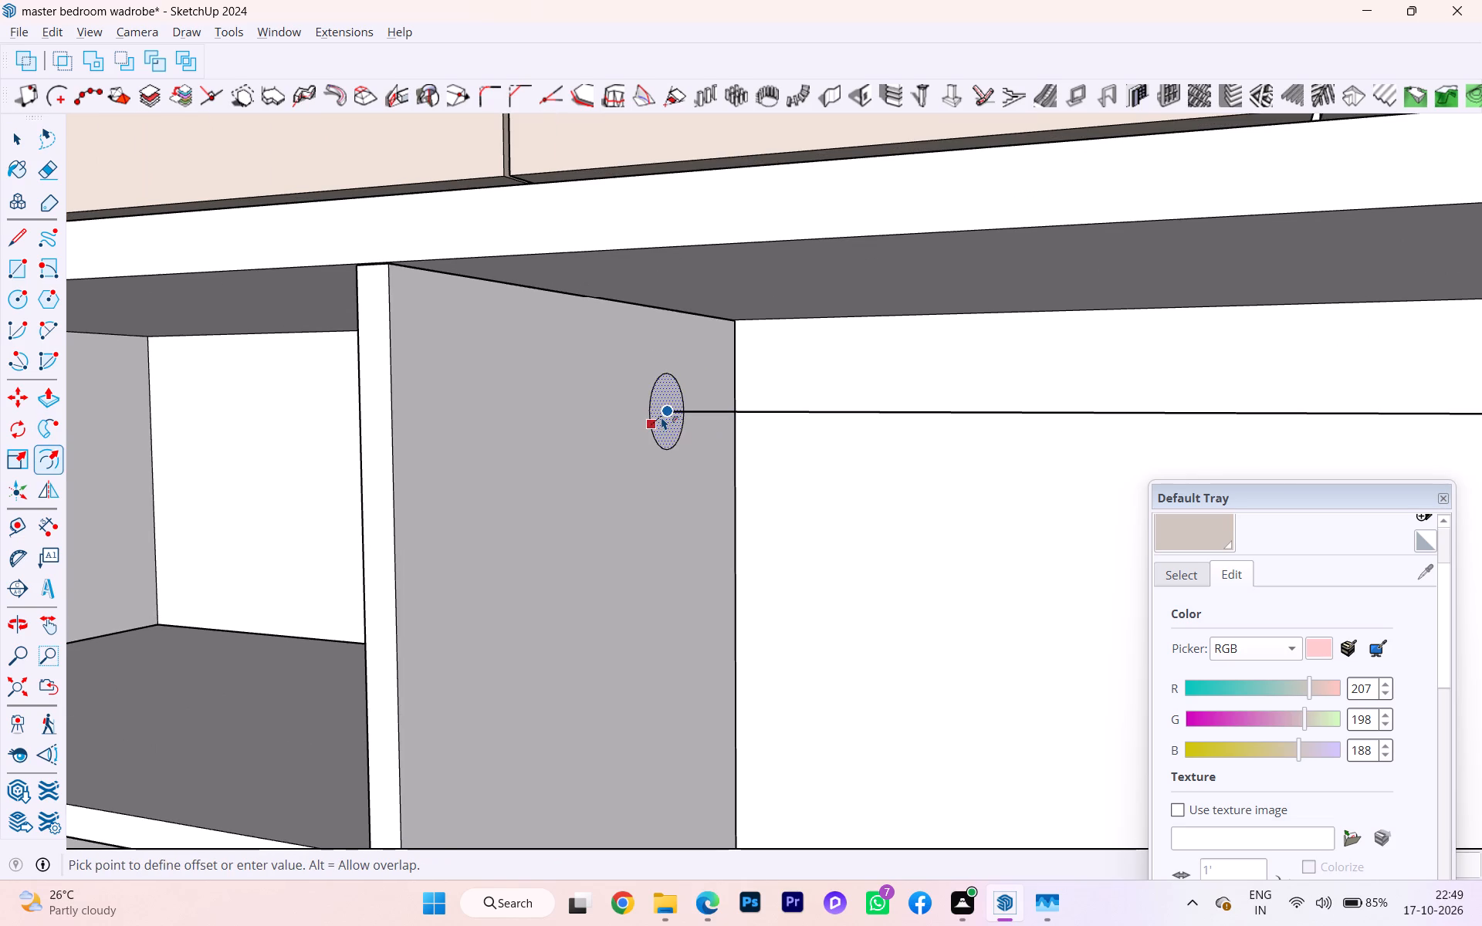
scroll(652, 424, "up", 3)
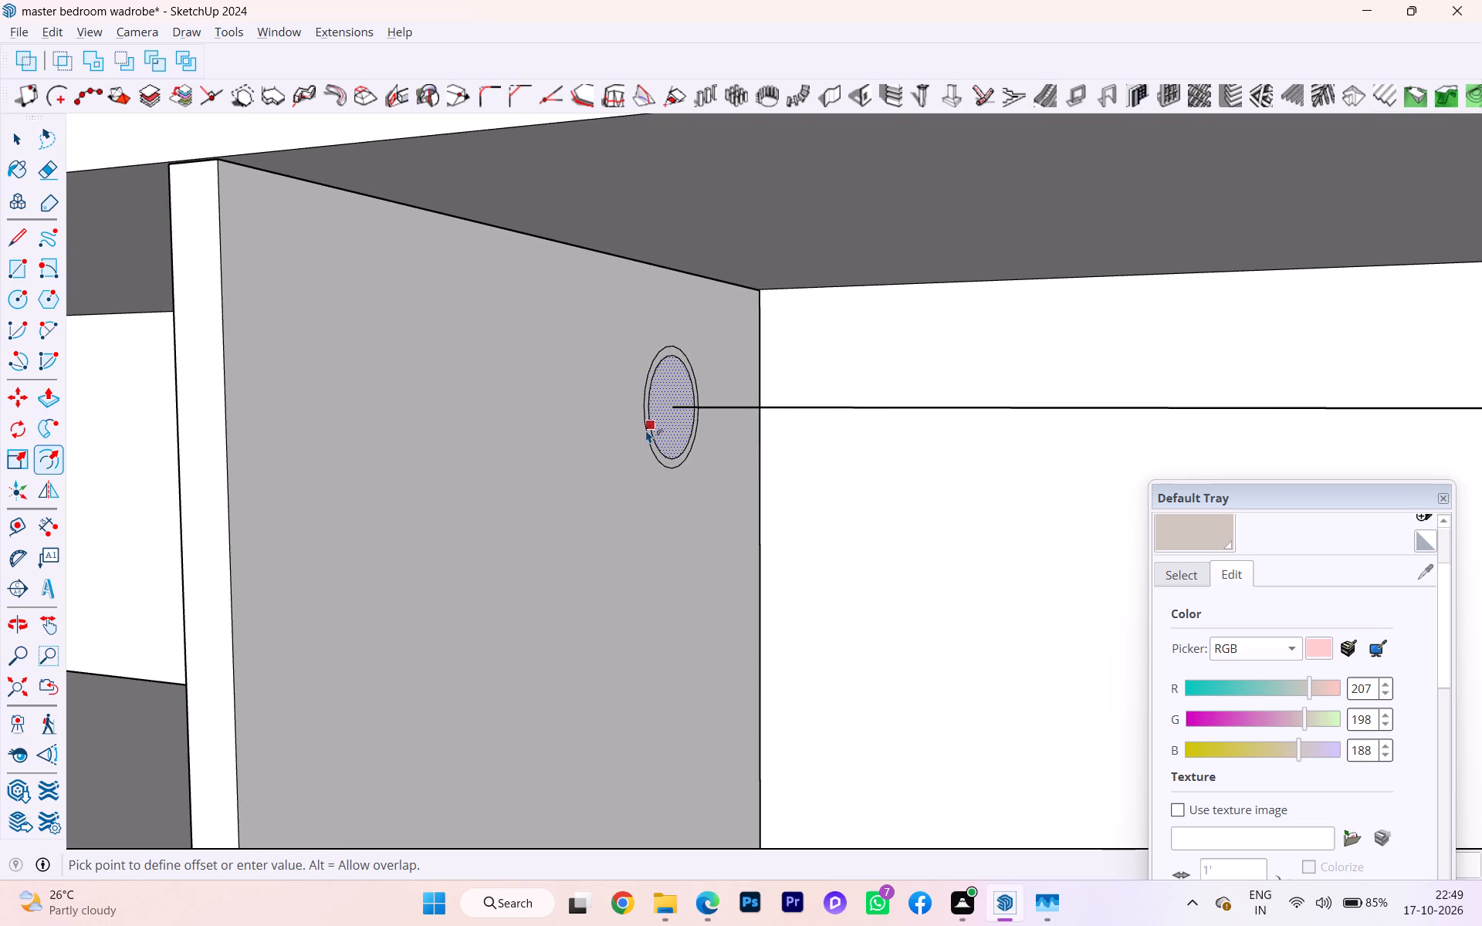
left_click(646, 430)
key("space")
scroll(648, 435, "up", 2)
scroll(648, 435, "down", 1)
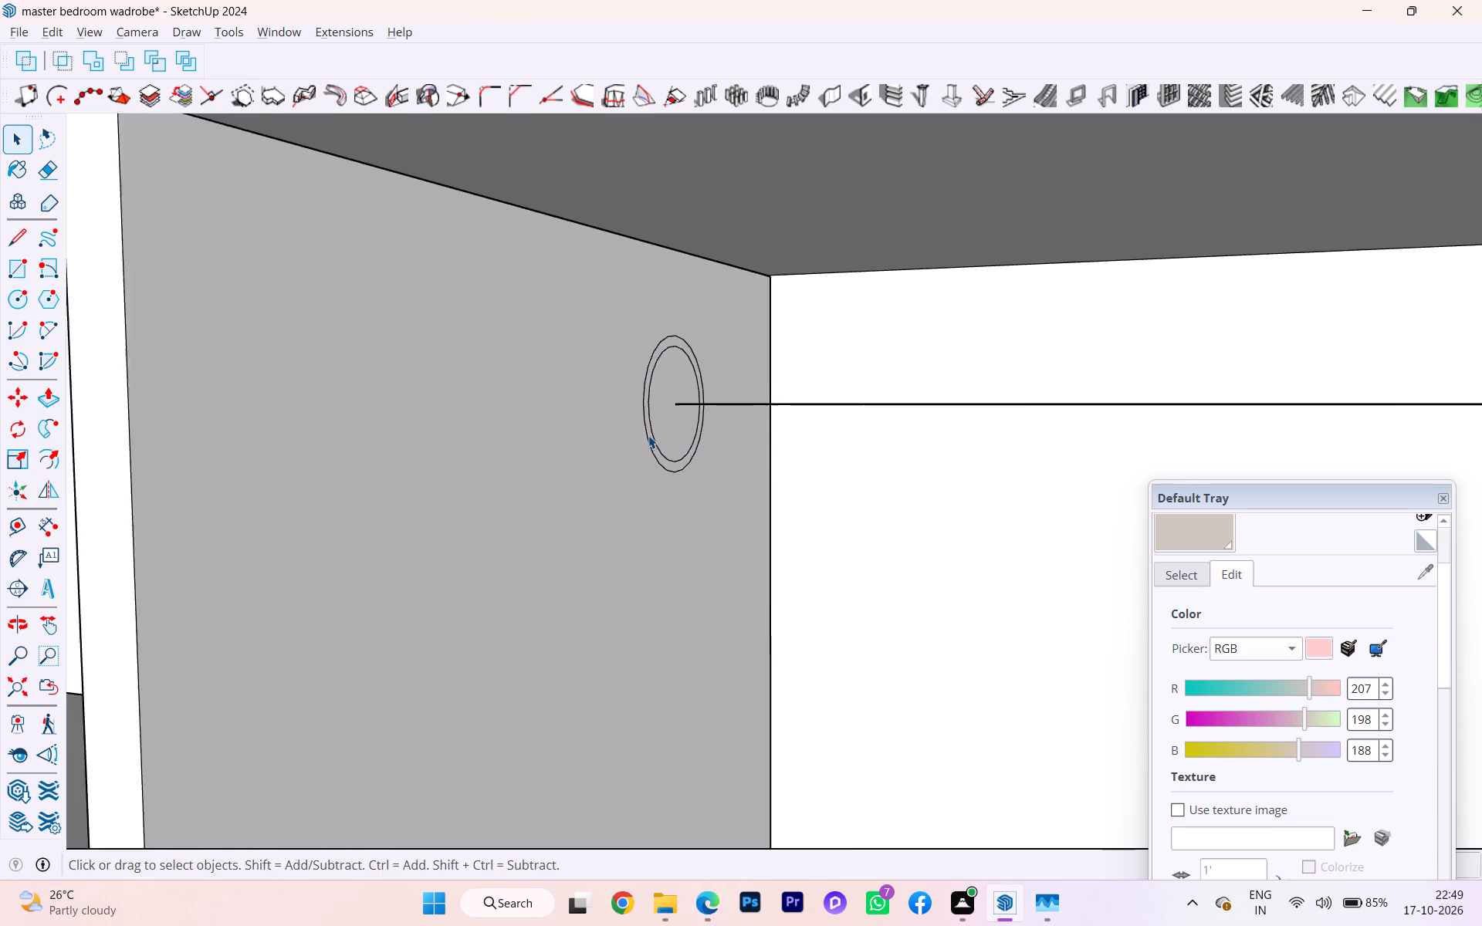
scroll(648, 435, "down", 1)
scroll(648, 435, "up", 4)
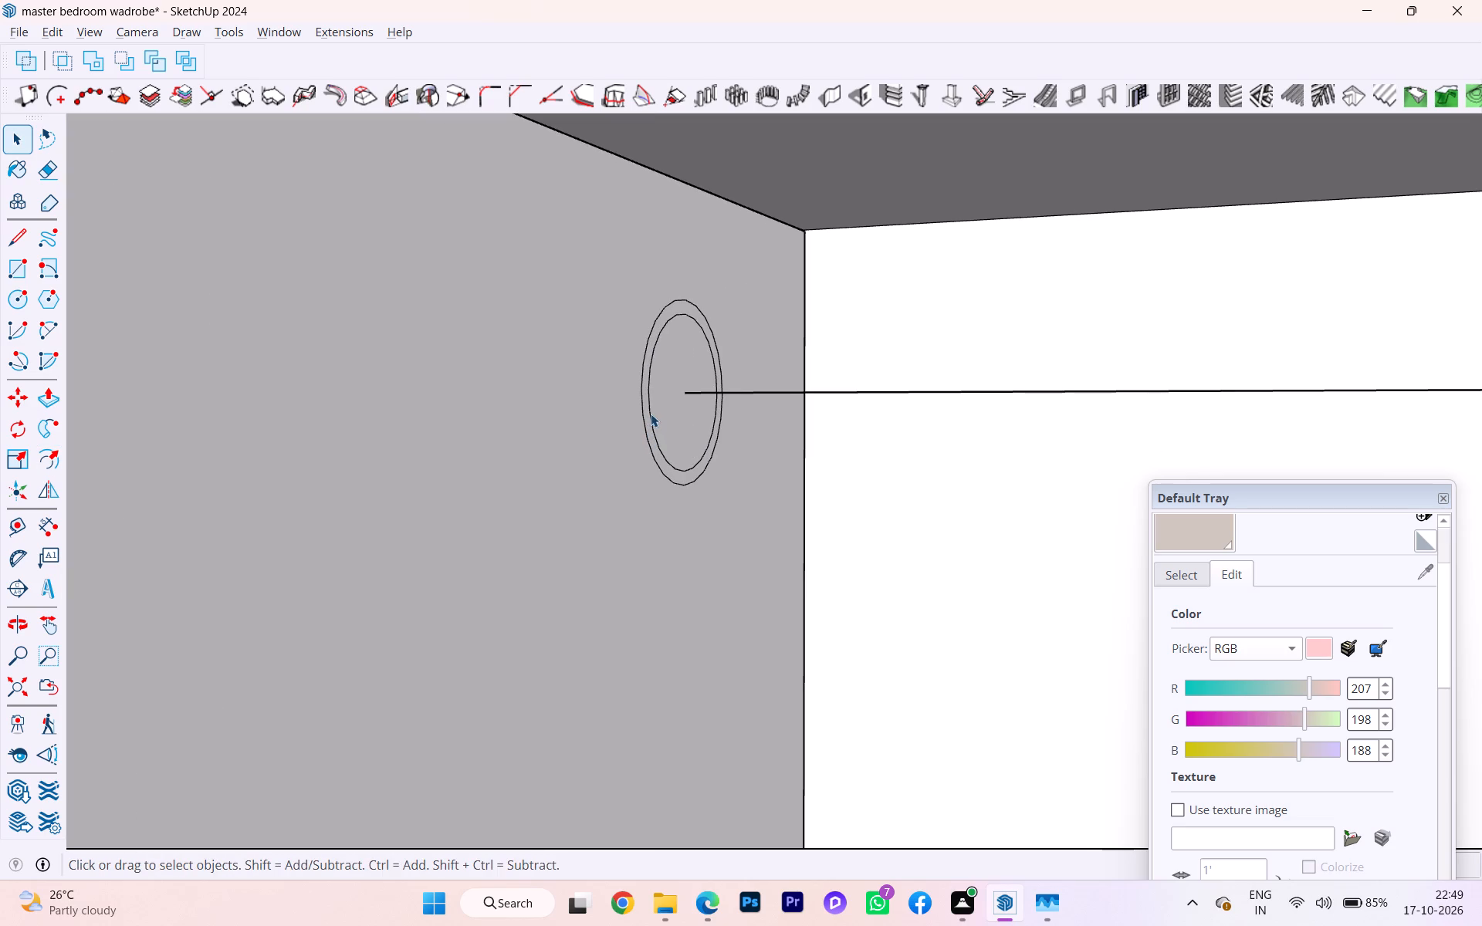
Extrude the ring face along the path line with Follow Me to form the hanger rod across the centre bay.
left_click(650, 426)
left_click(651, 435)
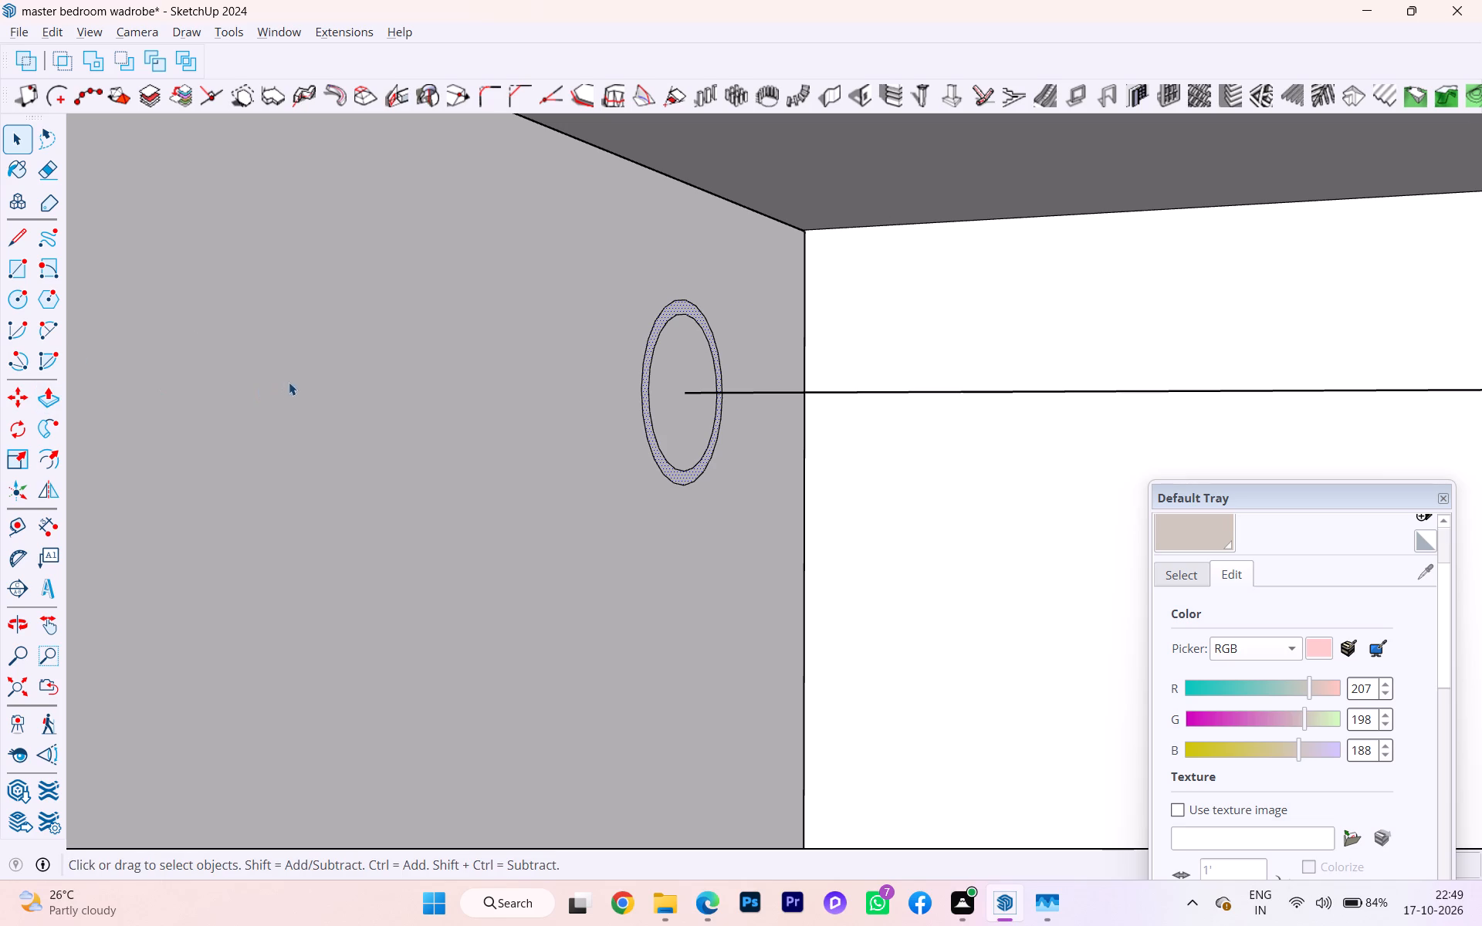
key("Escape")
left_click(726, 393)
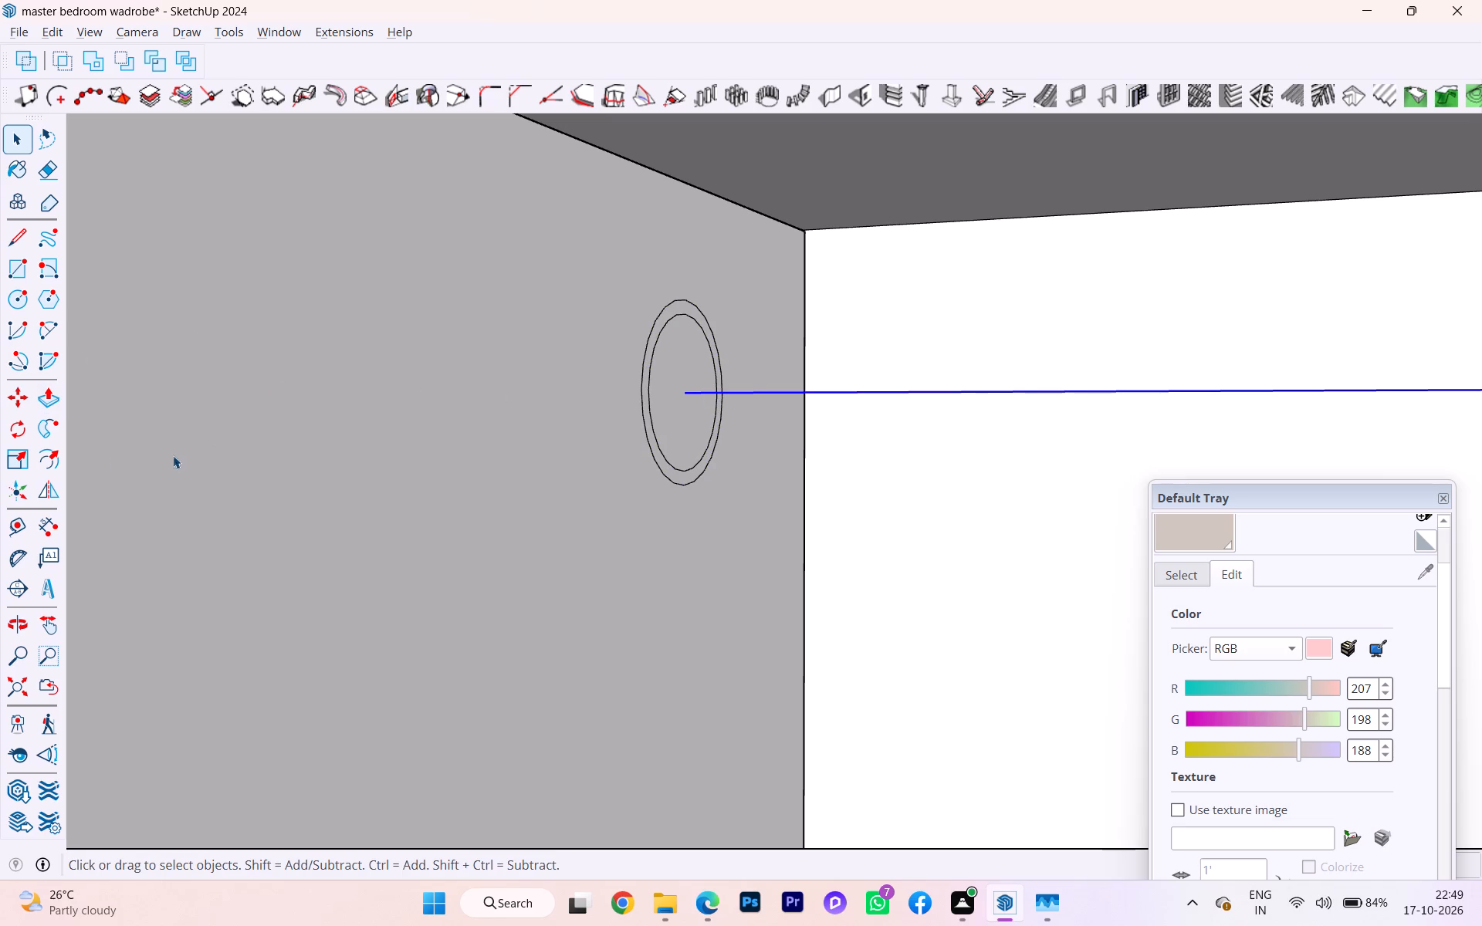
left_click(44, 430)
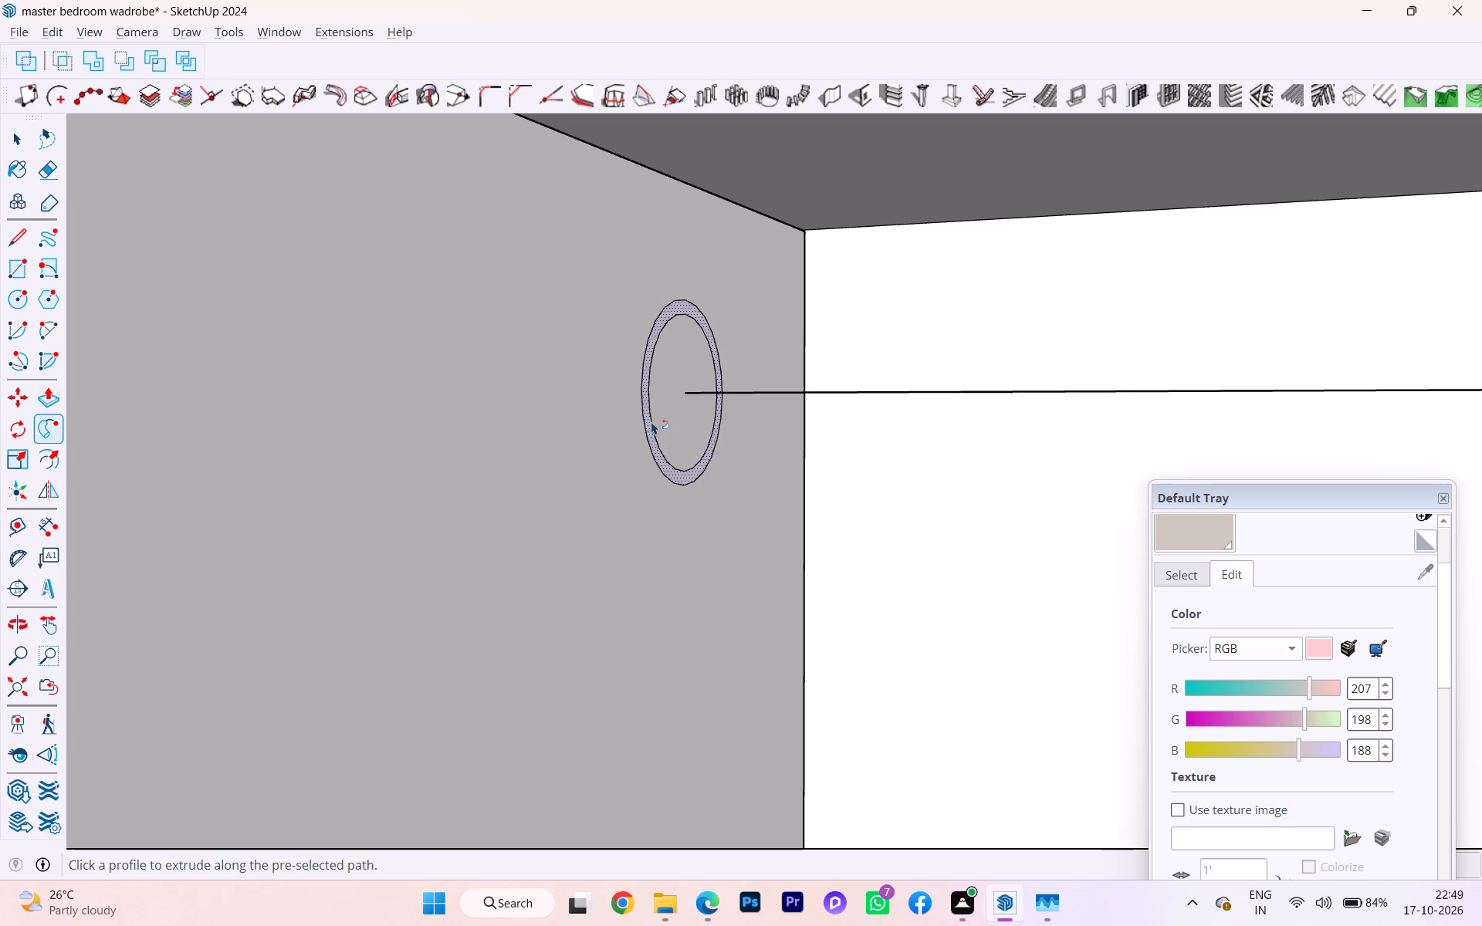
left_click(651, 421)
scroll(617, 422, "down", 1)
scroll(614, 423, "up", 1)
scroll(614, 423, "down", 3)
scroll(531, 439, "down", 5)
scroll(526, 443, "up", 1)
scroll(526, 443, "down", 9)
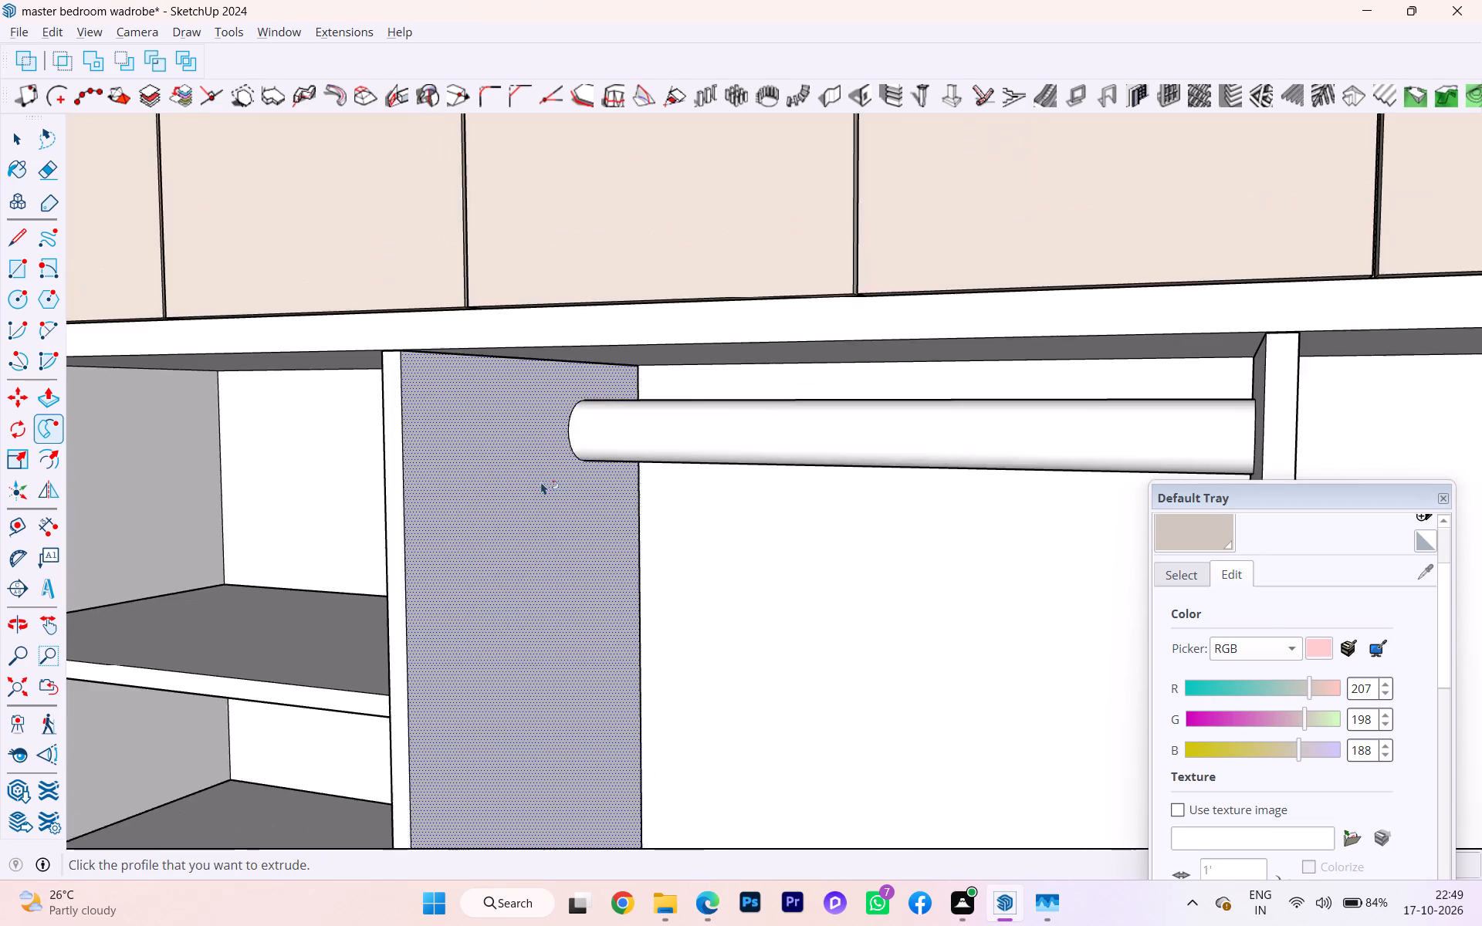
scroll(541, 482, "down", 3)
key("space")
Examine the hanger rod's thickness and placement in the centre bay from the front and the side.
scroll(686, 448, "down", 2)
middle_click_drag(686, 448, 824, 451)
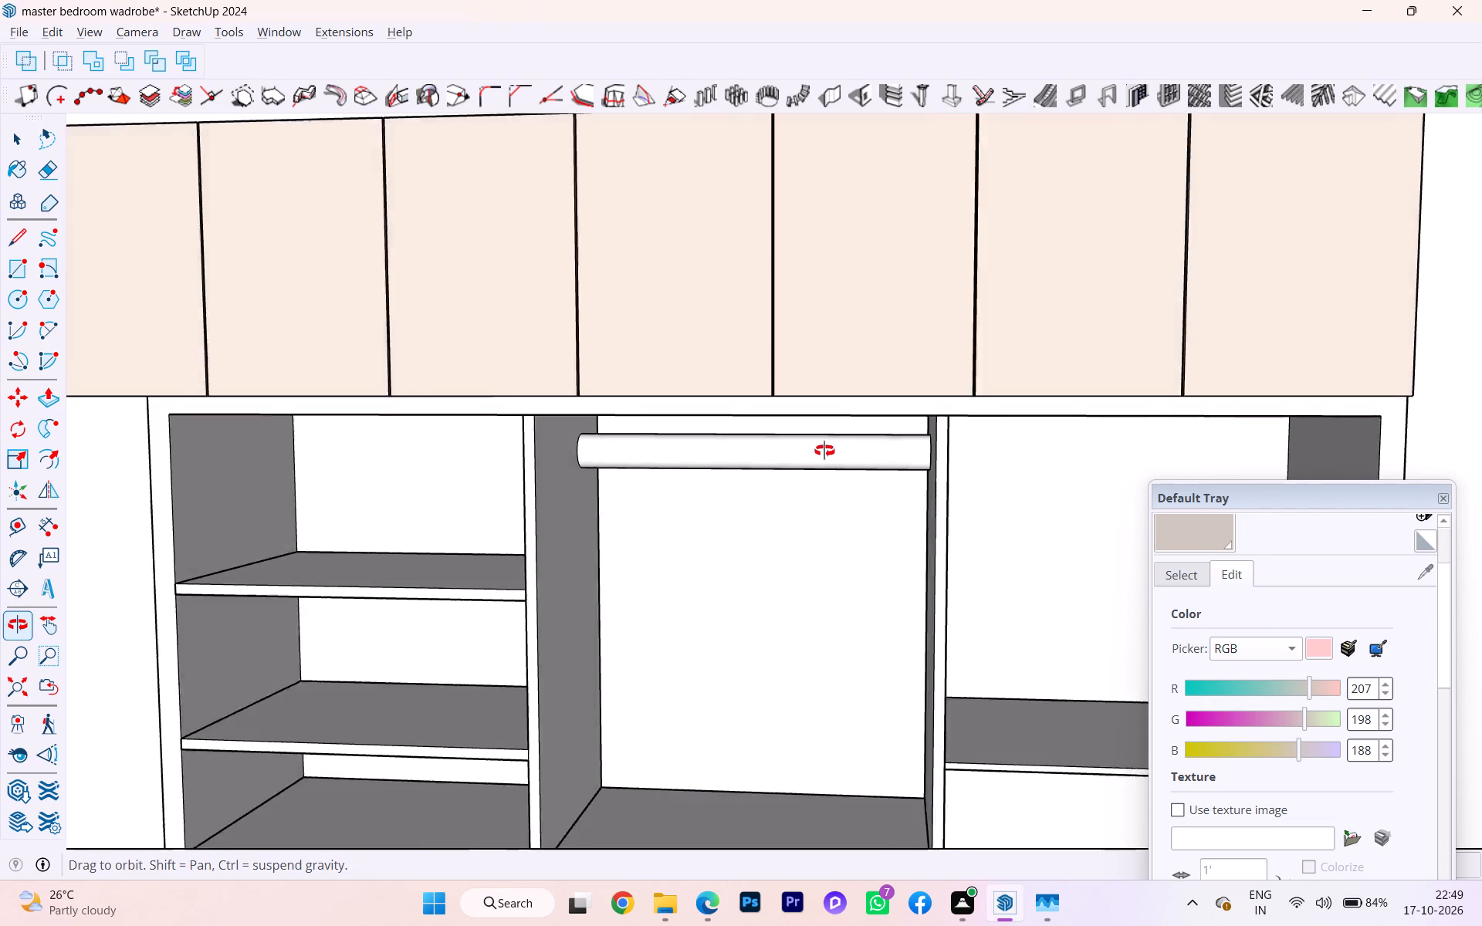
middle_click_drag(824, 451, 919, 440)
scroll(740, 472, "down", 3)
middle_click_drag(740, 472, 190, 522)
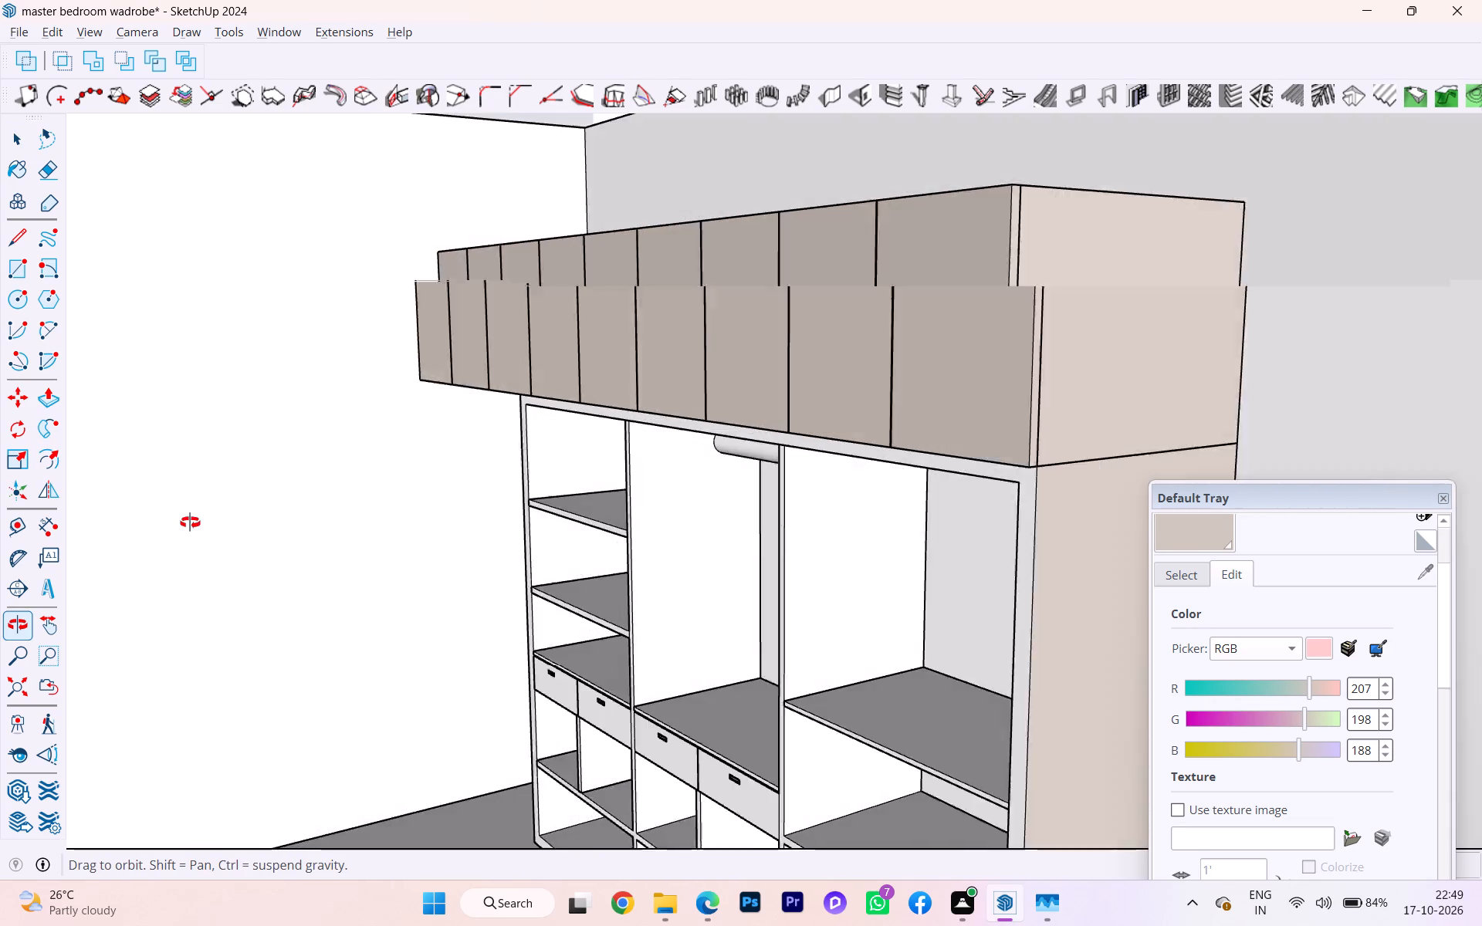
middle_click_drag(190, 522, 661, 466)
scroll(715, 458, "up", 7)
scroll(718, 458, "down", 2)
scroll(718, 458, "up", 2)
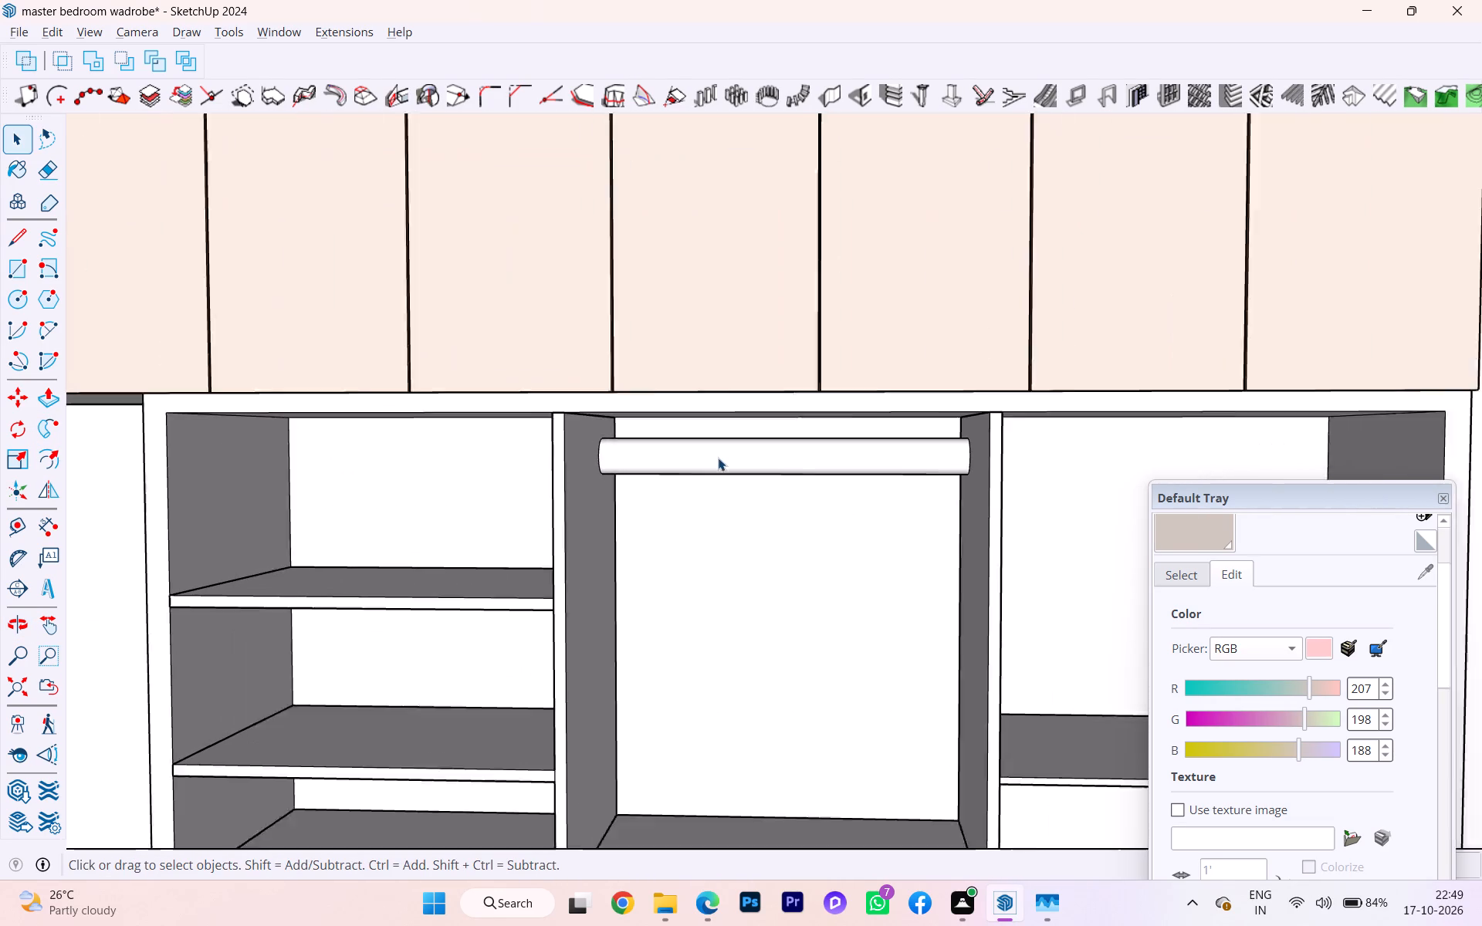
scroll(718, 458, "up", 1)
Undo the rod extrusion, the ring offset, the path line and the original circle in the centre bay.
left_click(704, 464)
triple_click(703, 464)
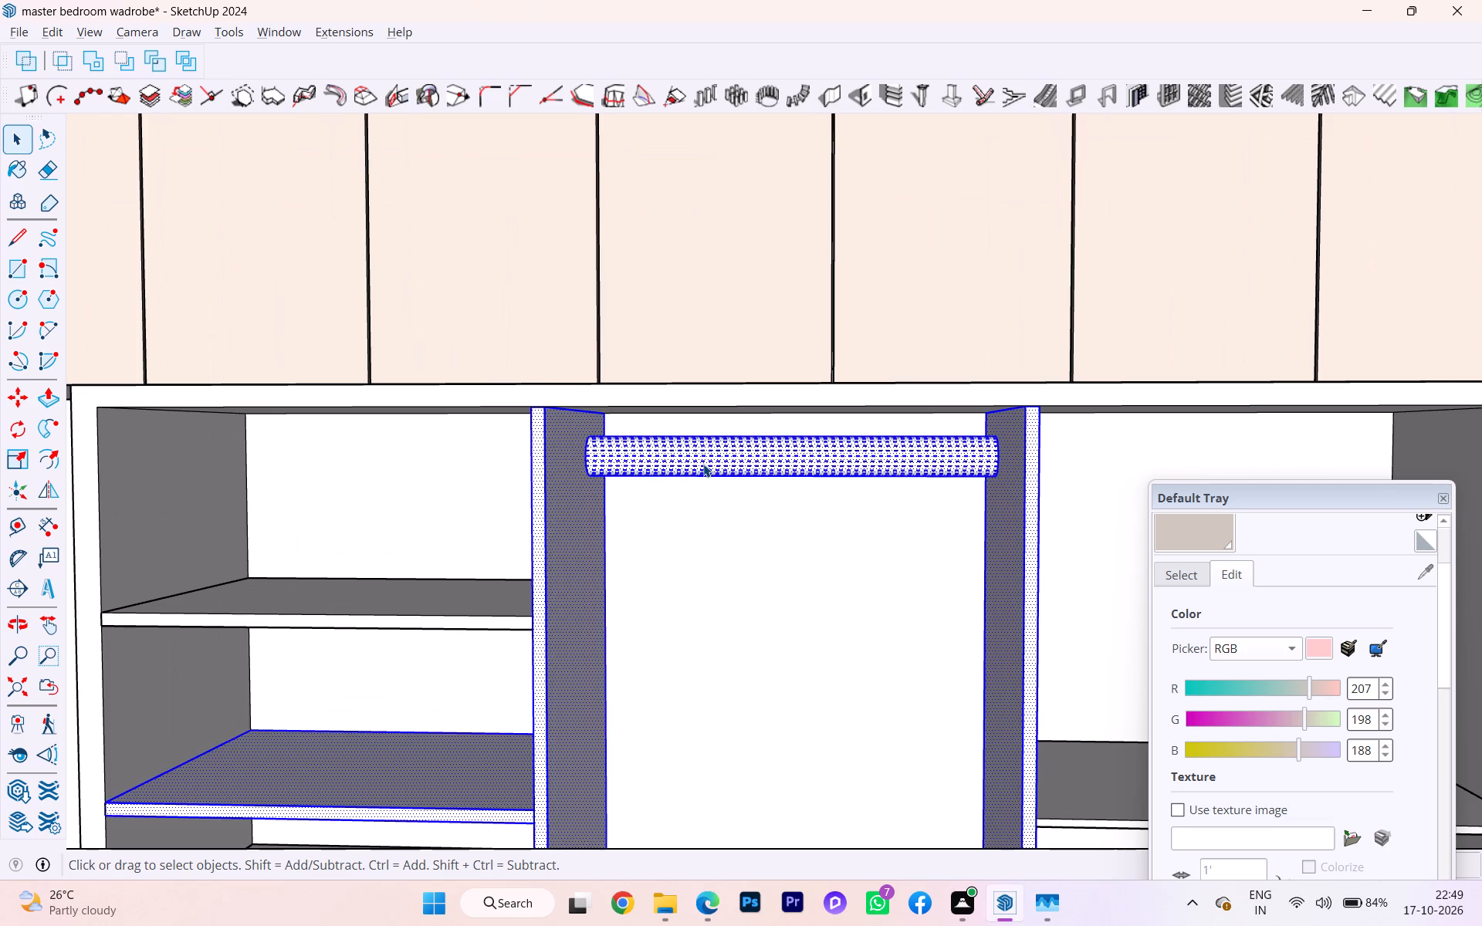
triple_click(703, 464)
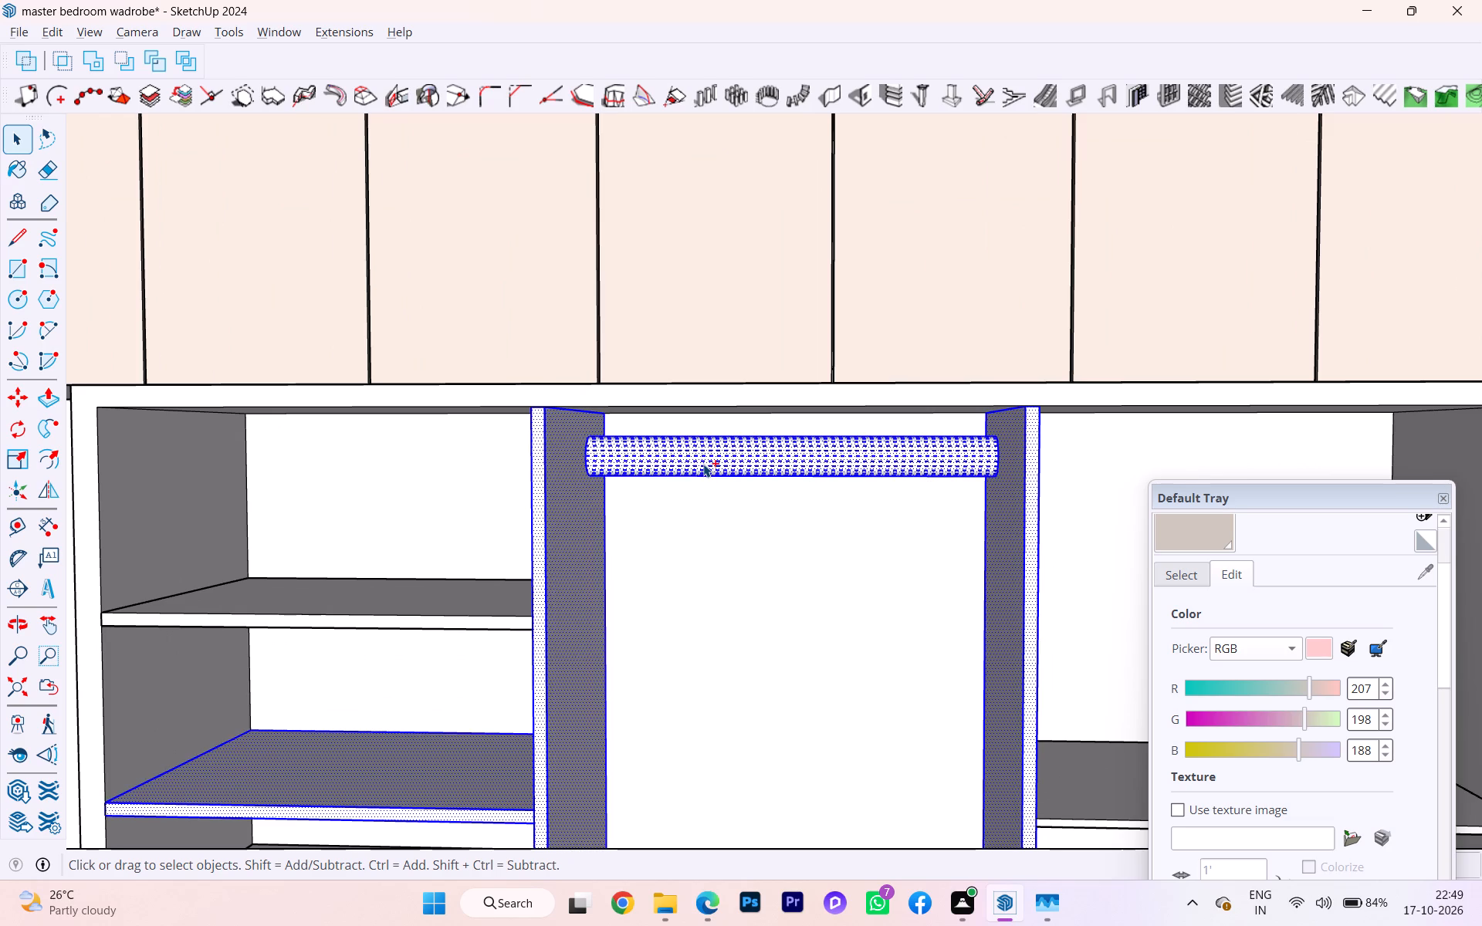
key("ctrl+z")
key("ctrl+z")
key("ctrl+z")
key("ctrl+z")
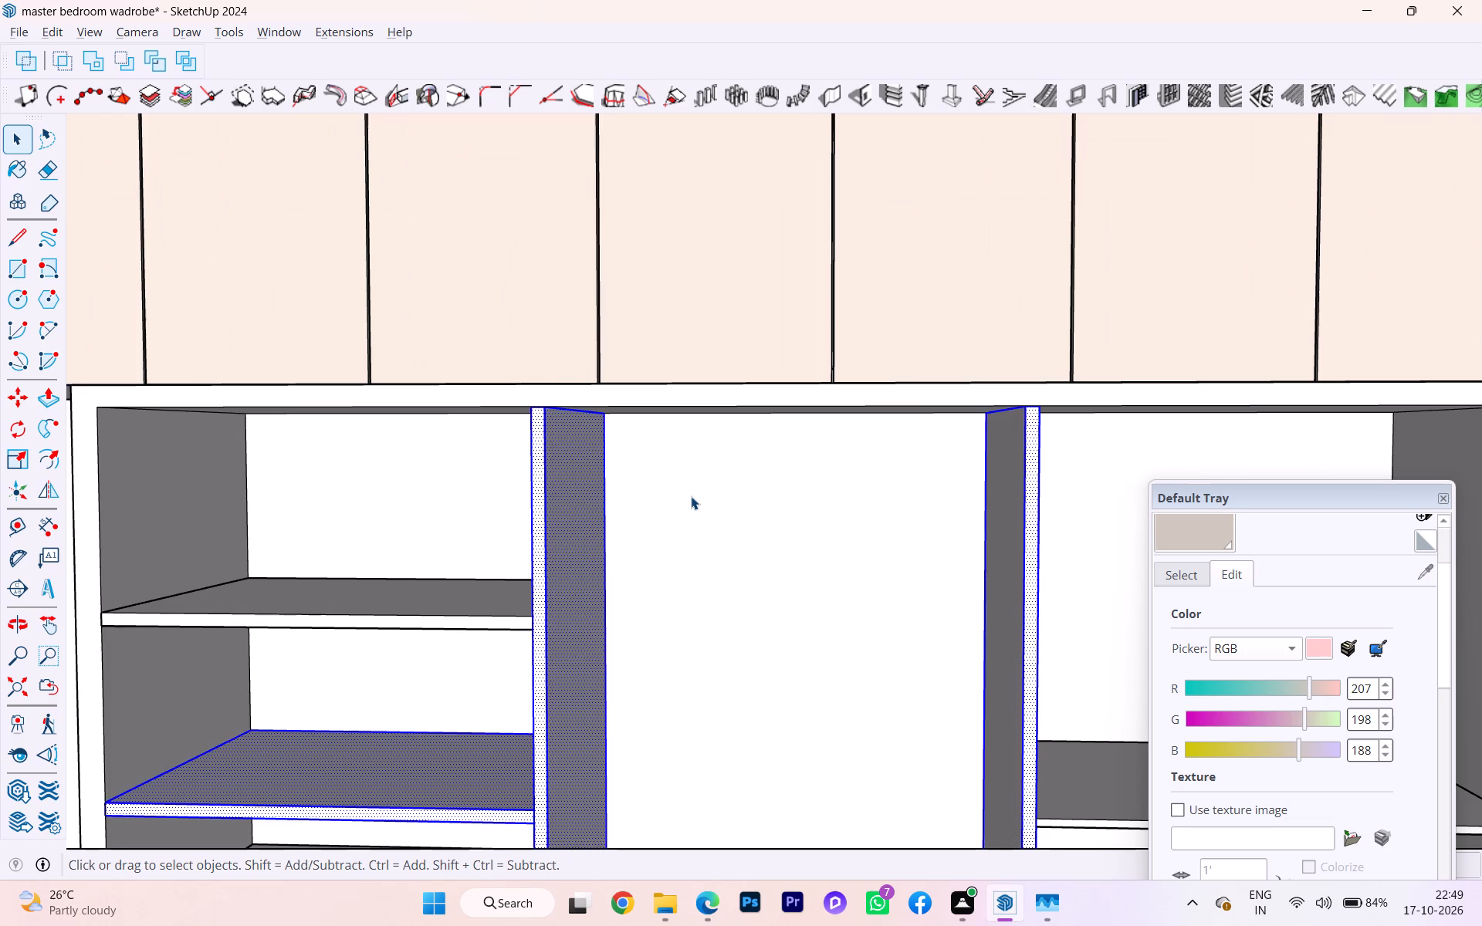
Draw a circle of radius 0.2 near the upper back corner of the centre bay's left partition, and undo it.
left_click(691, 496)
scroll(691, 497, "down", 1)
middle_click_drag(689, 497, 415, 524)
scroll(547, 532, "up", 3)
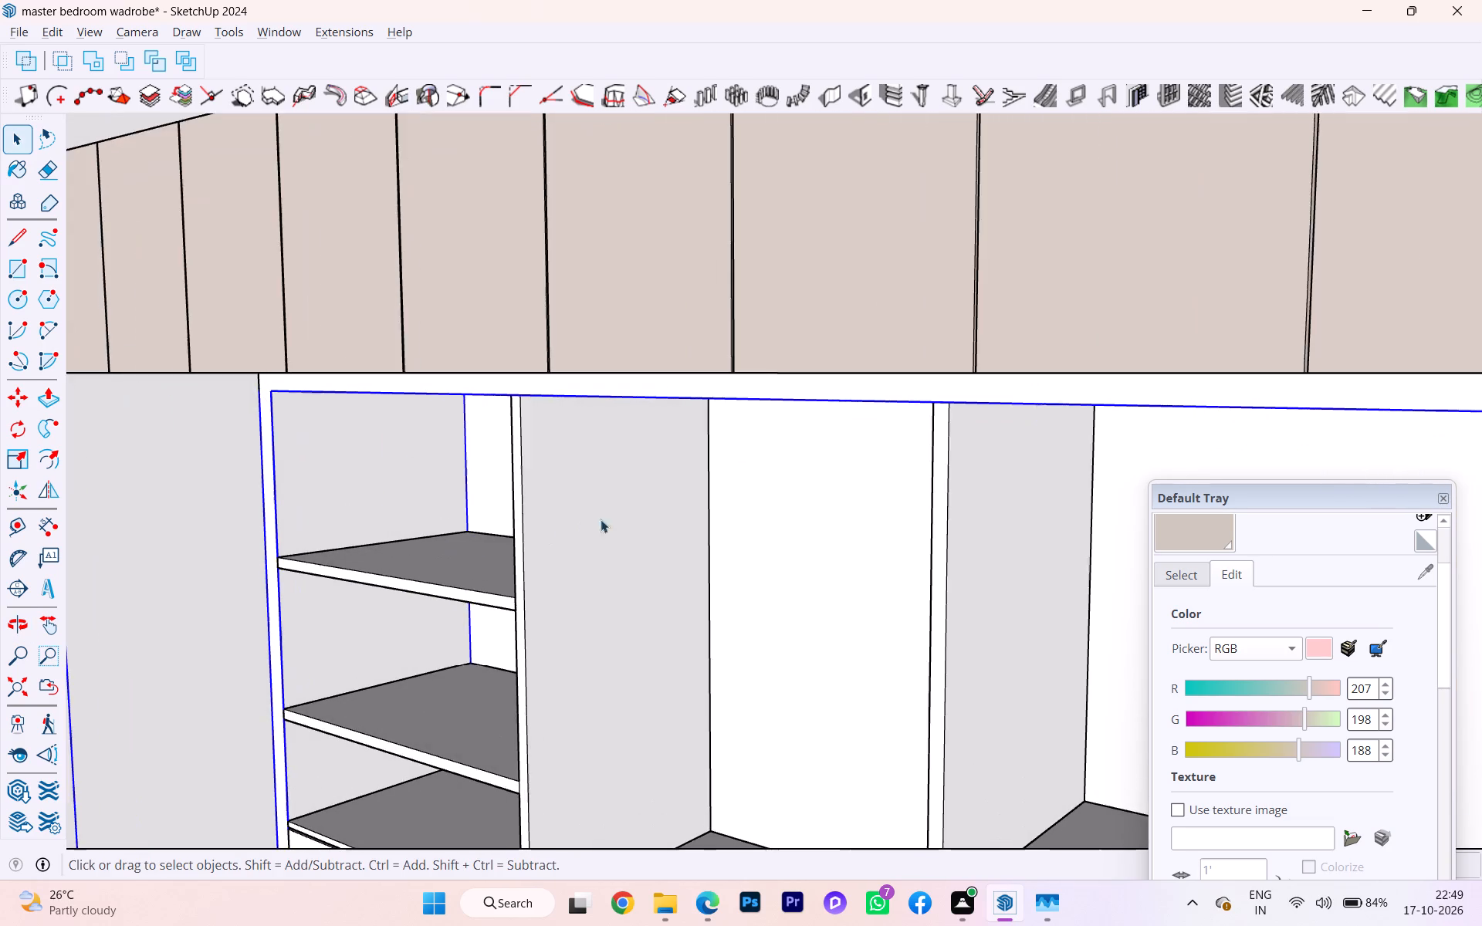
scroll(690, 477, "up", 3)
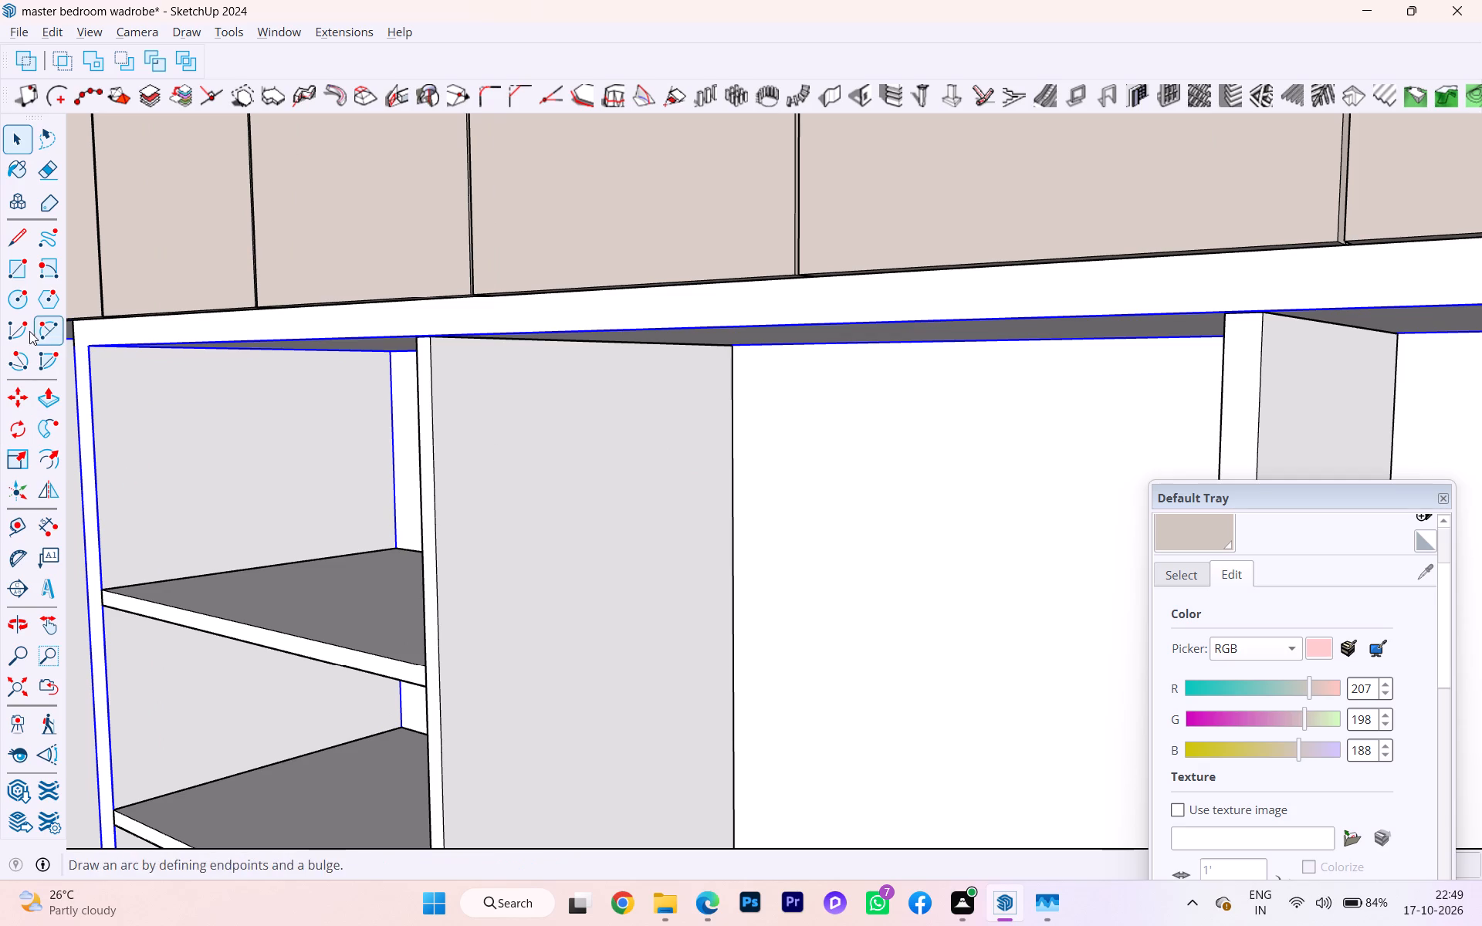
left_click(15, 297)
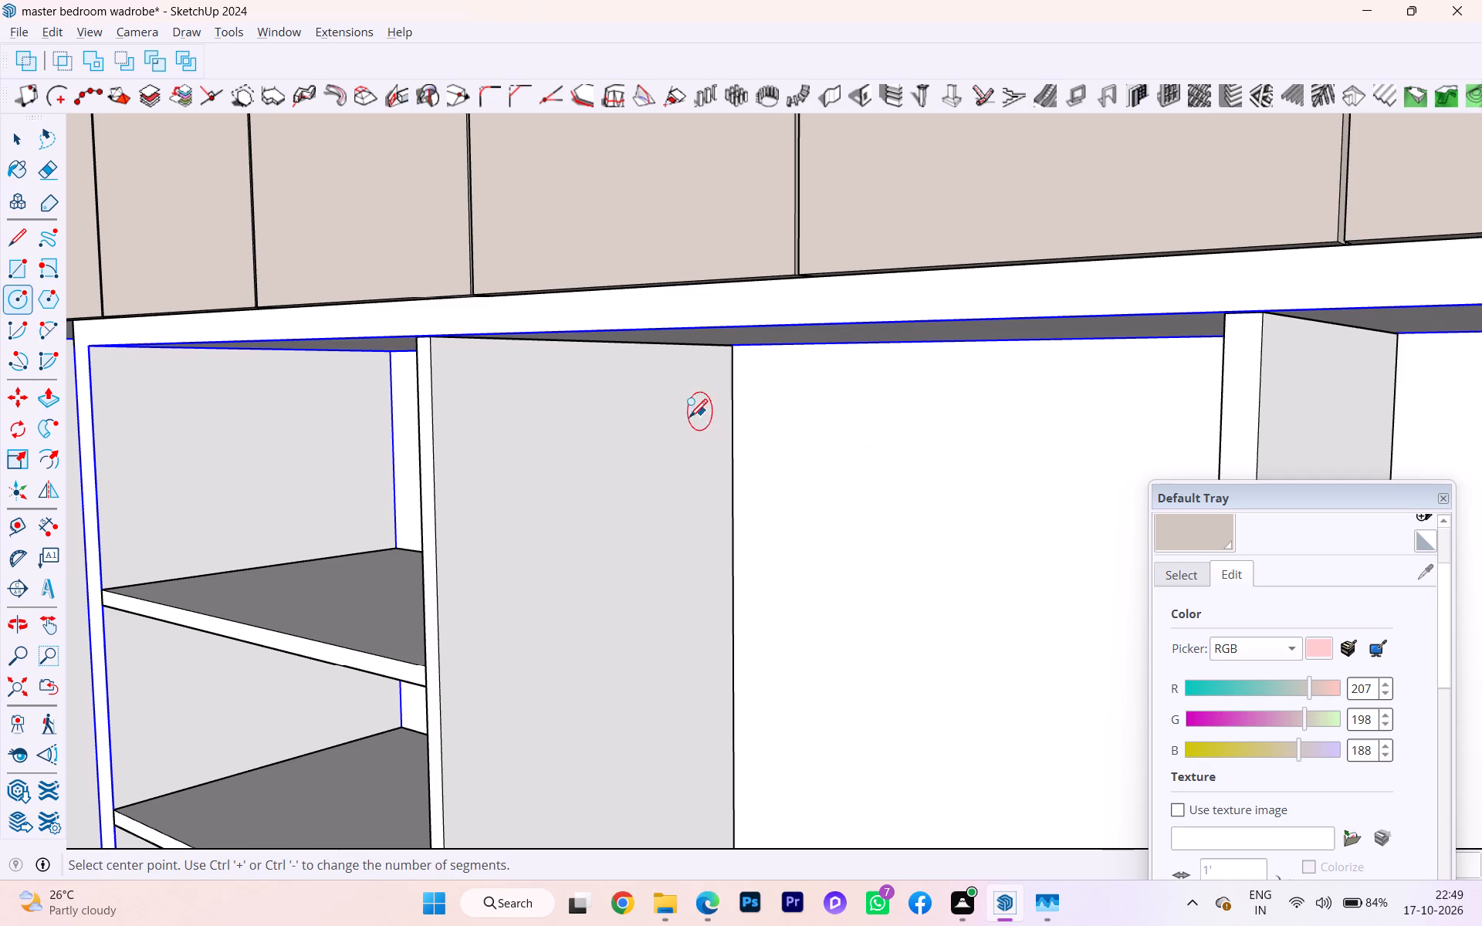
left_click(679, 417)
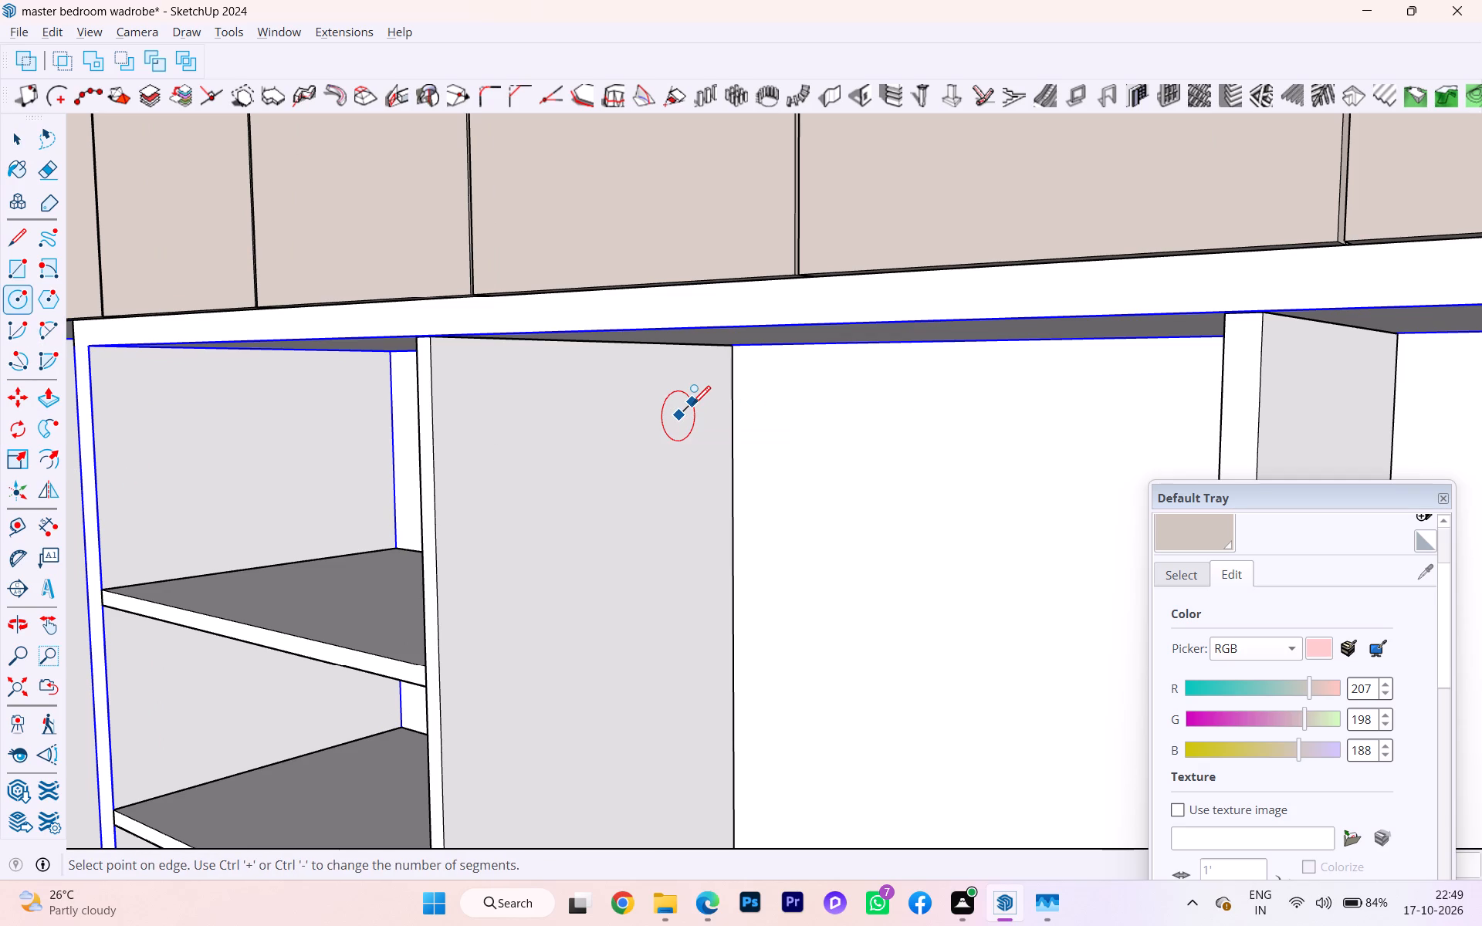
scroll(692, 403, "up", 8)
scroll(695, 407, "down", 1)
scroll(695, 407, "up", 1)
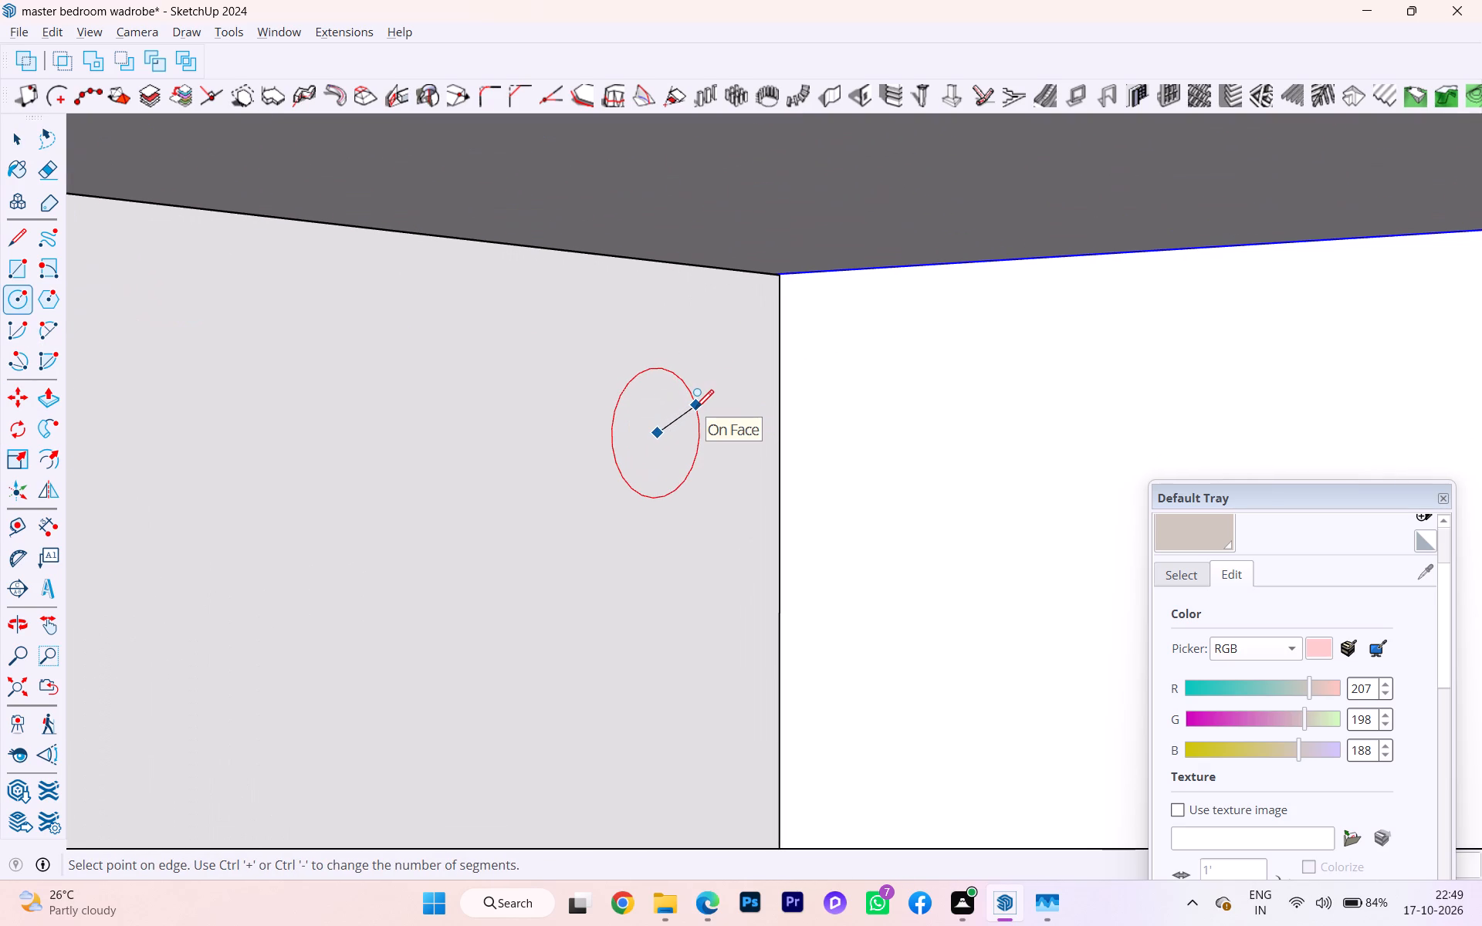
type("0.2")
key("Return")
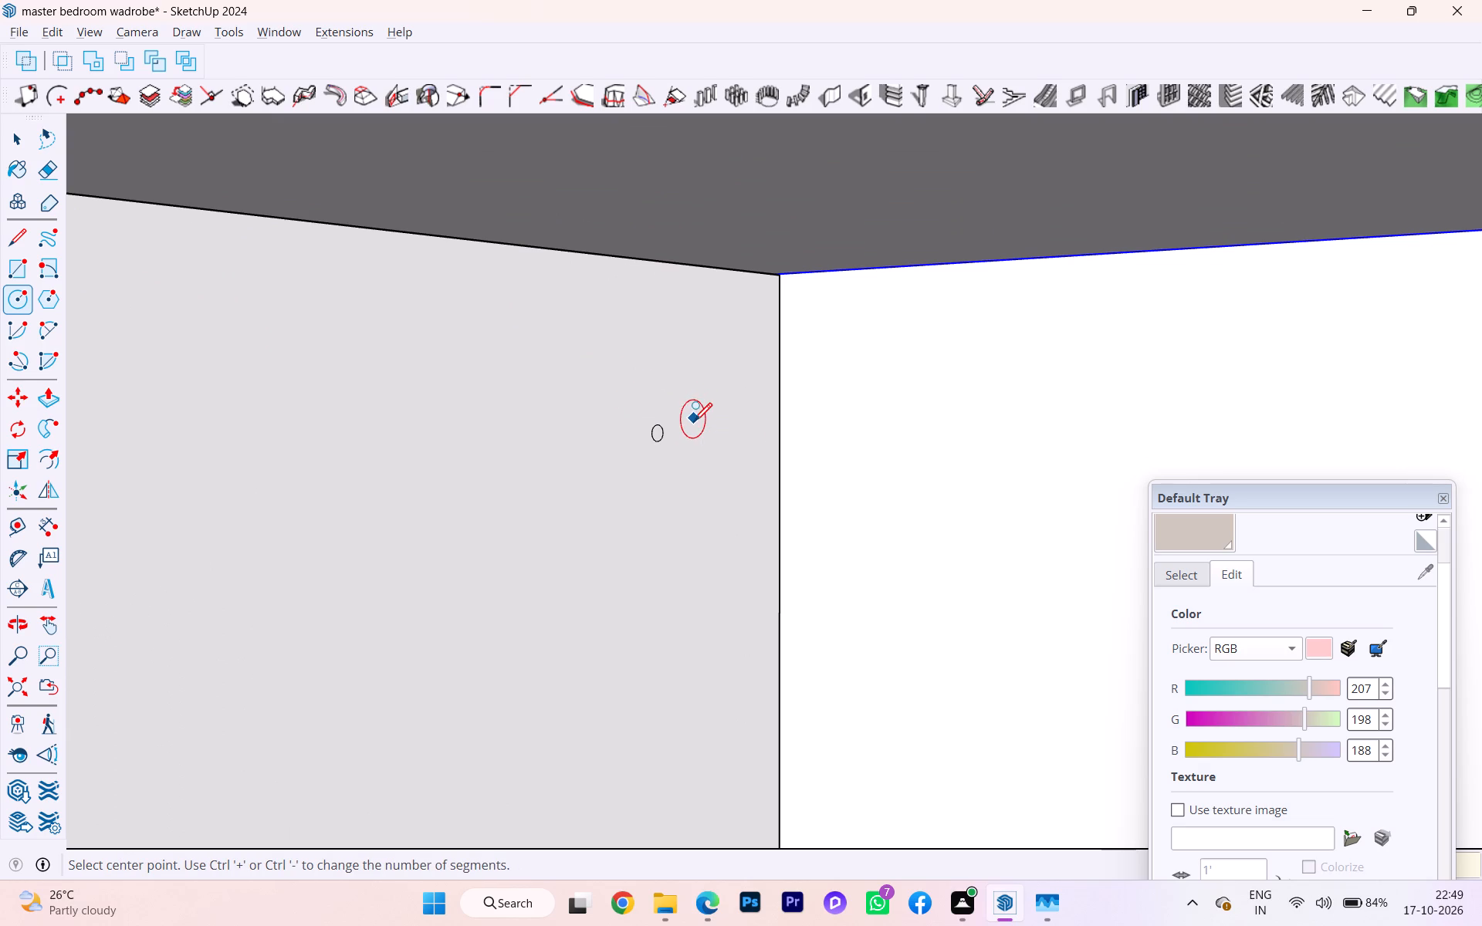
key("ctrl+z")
Draw a circle of radius 0.5 near the upper back corner of the centre bay's left partition.
left_click(543, 339)
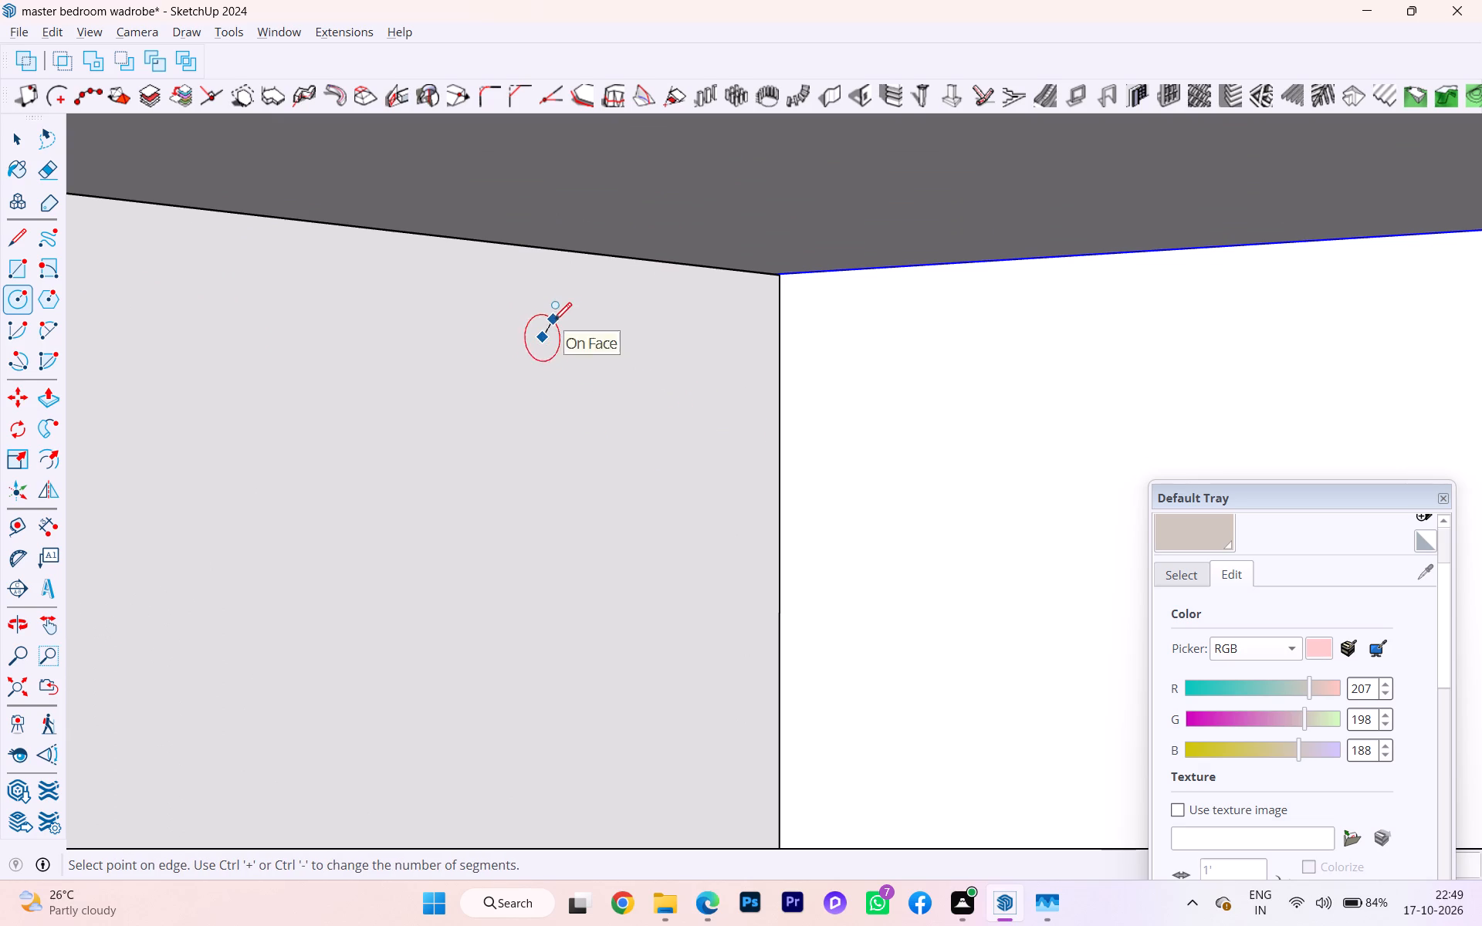
type("0.5")
key("Return")
key("space")
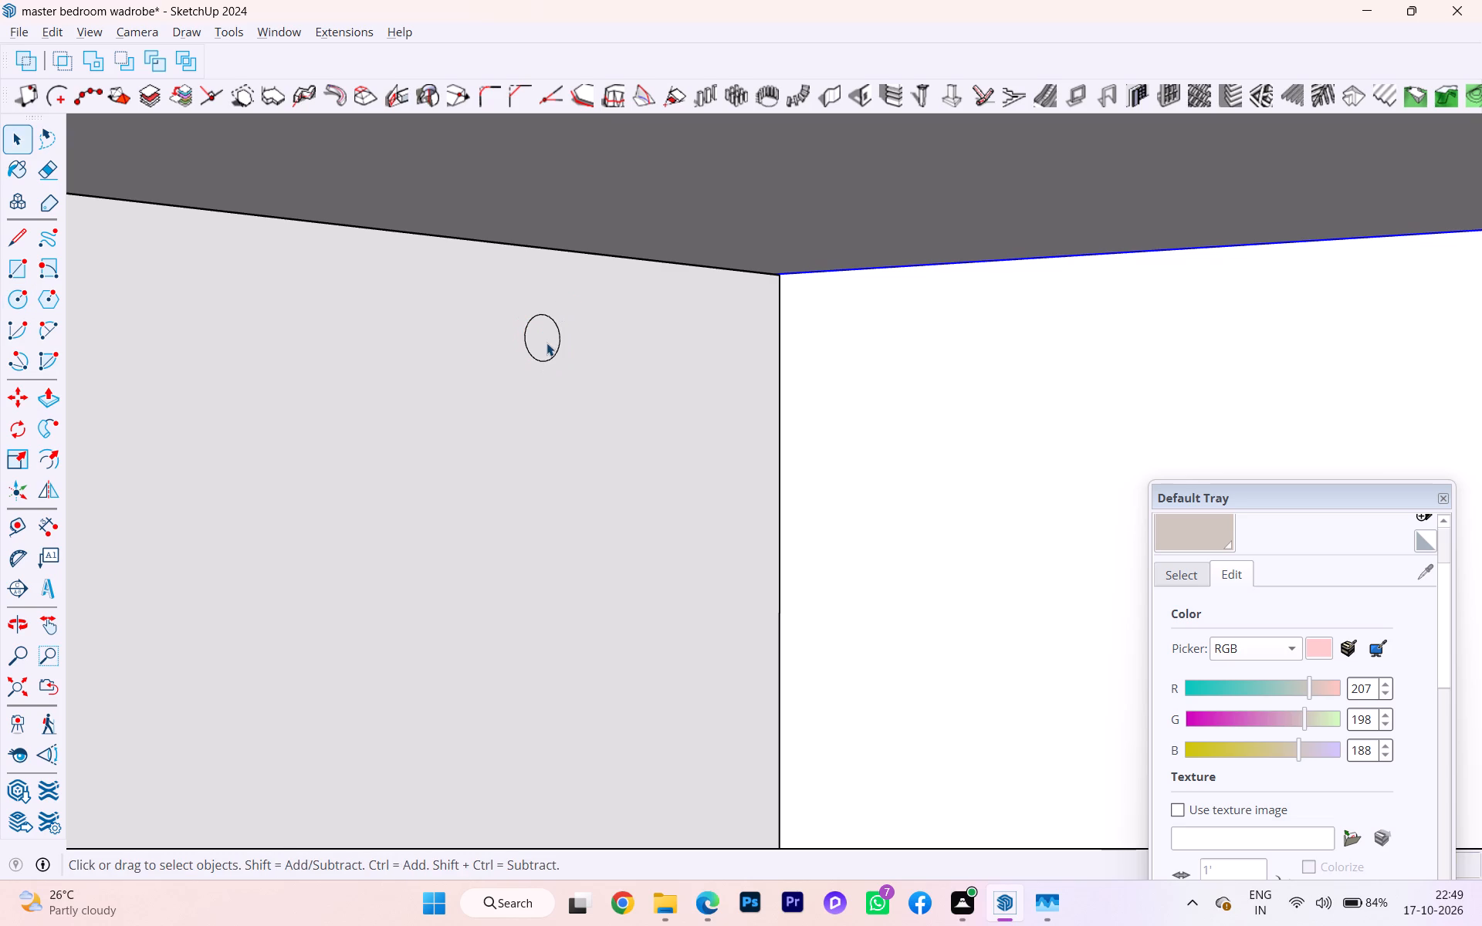
Group the circle's face and edge so the rod profile is separate from the partition.
double_click(546, 343)
right_click(546, 343)
left_click(655, 182)
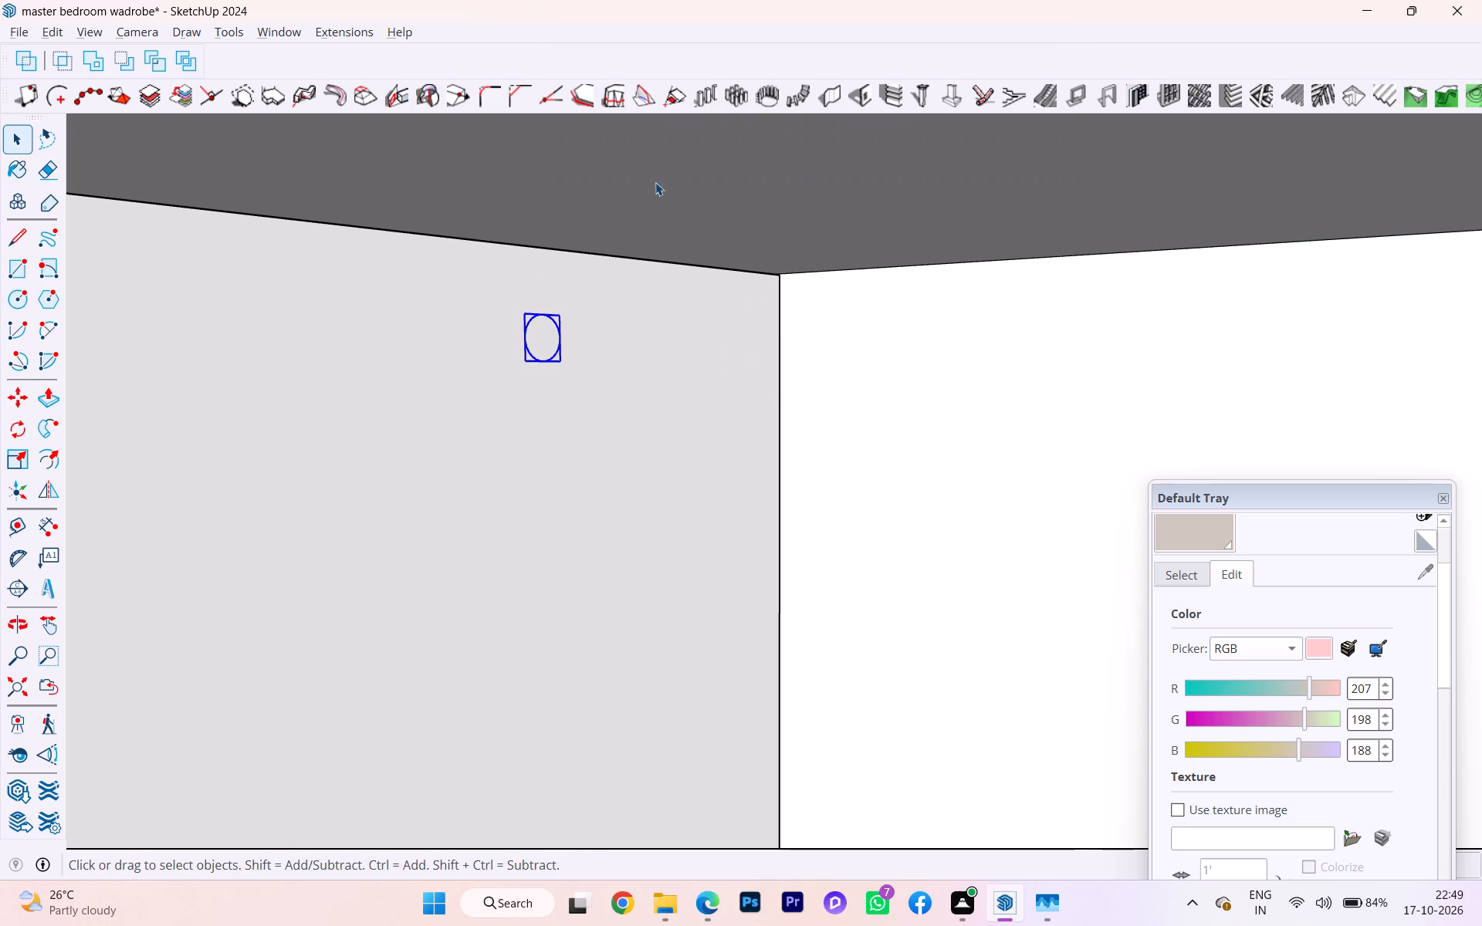
Inside the rod profile's group, draw a straight path line from the circle's centre across the centre bay to its right partition.
double_click(549, 344)
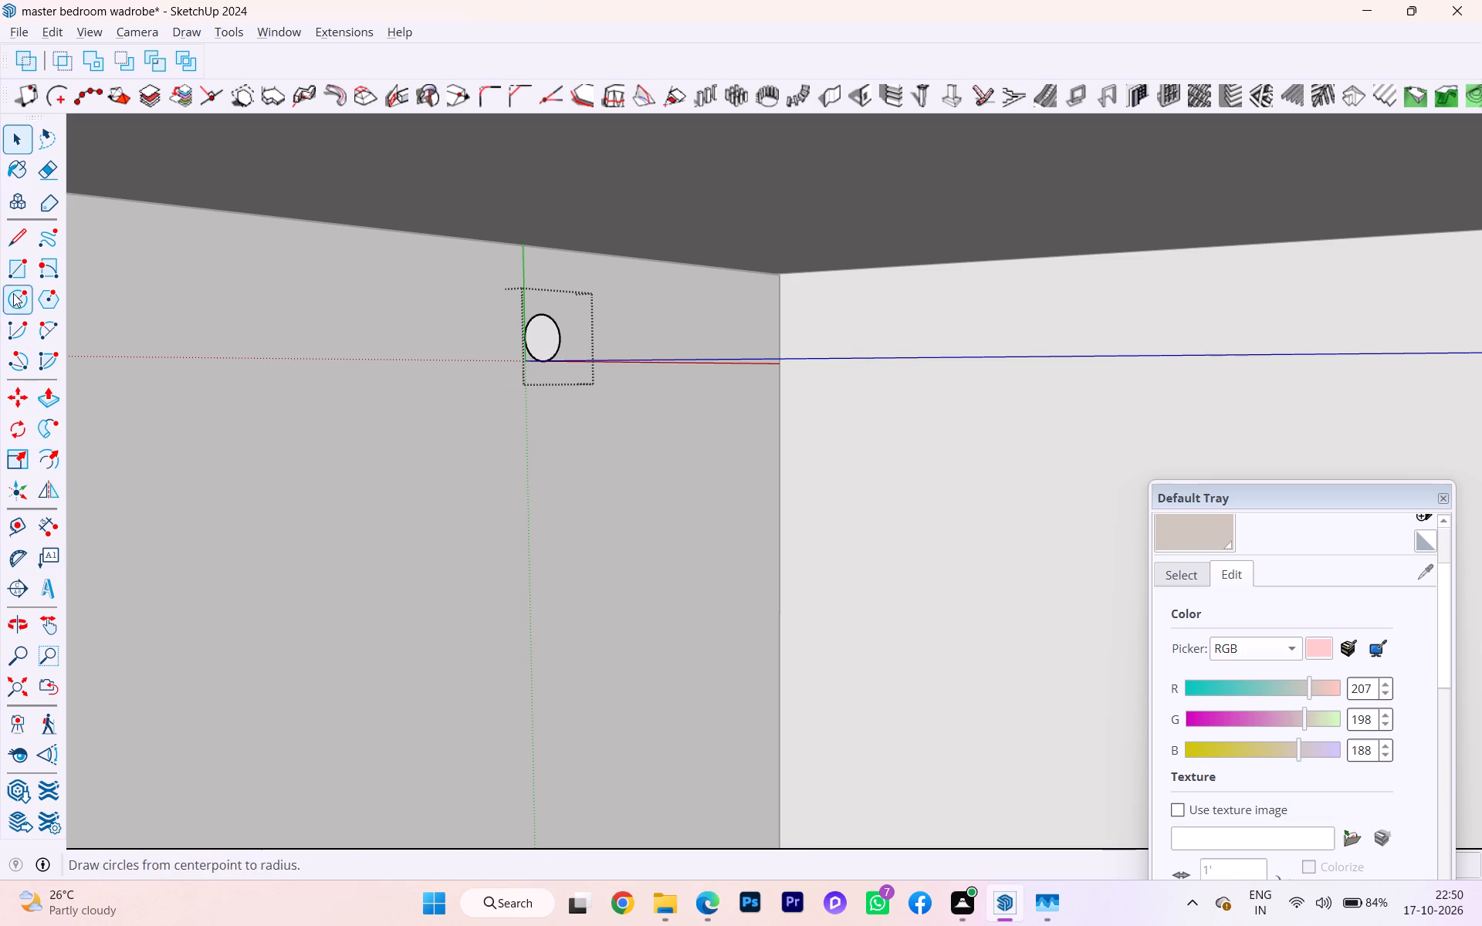
left_click(24, 241)
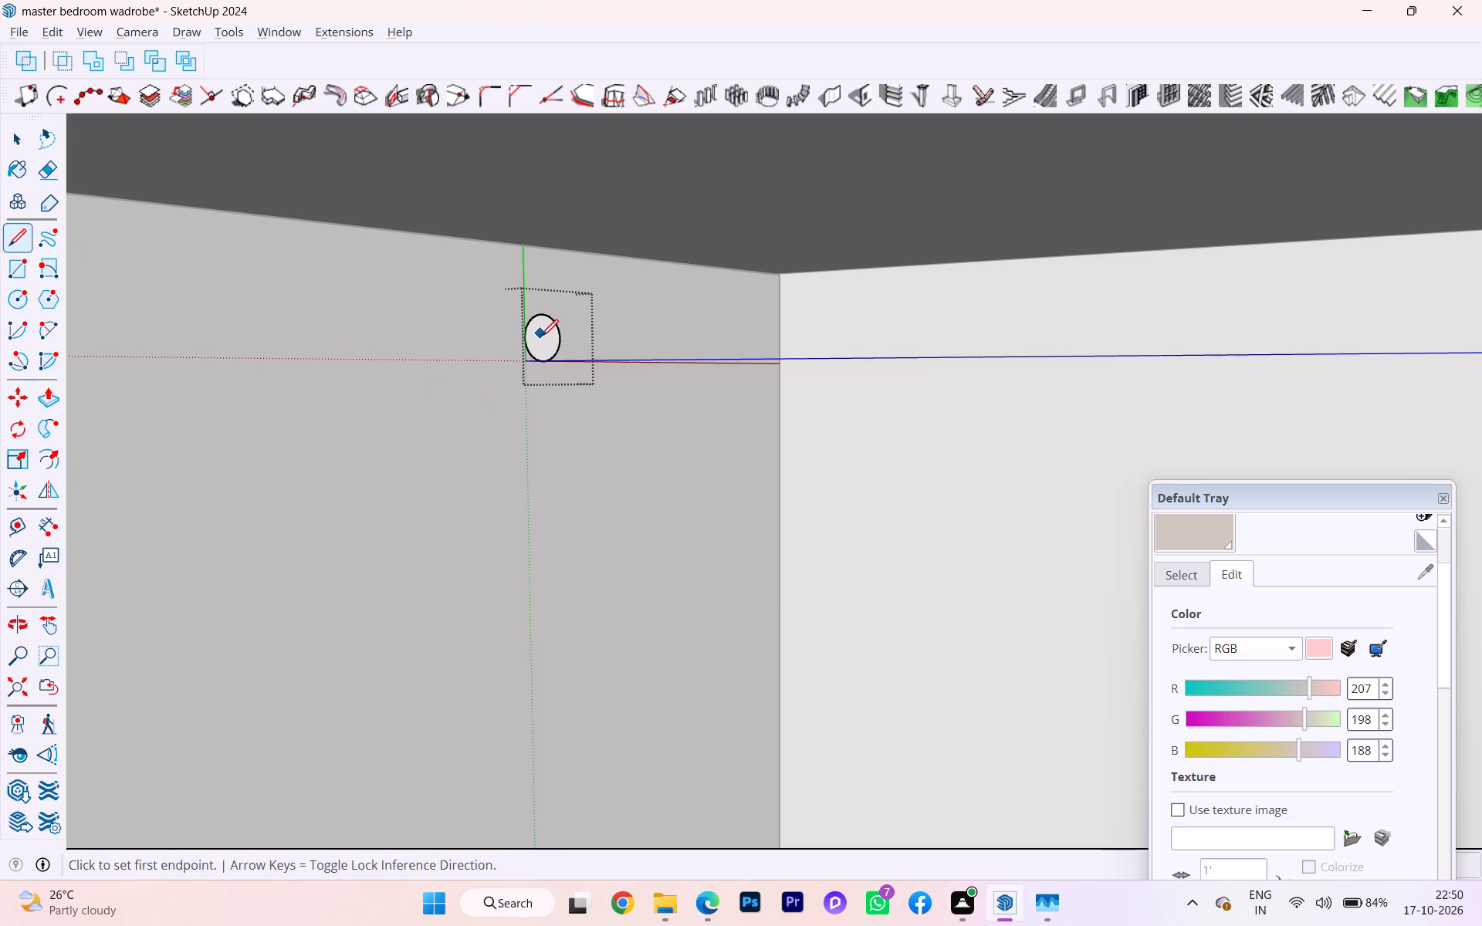
scroll(543, 340, "up", 4)
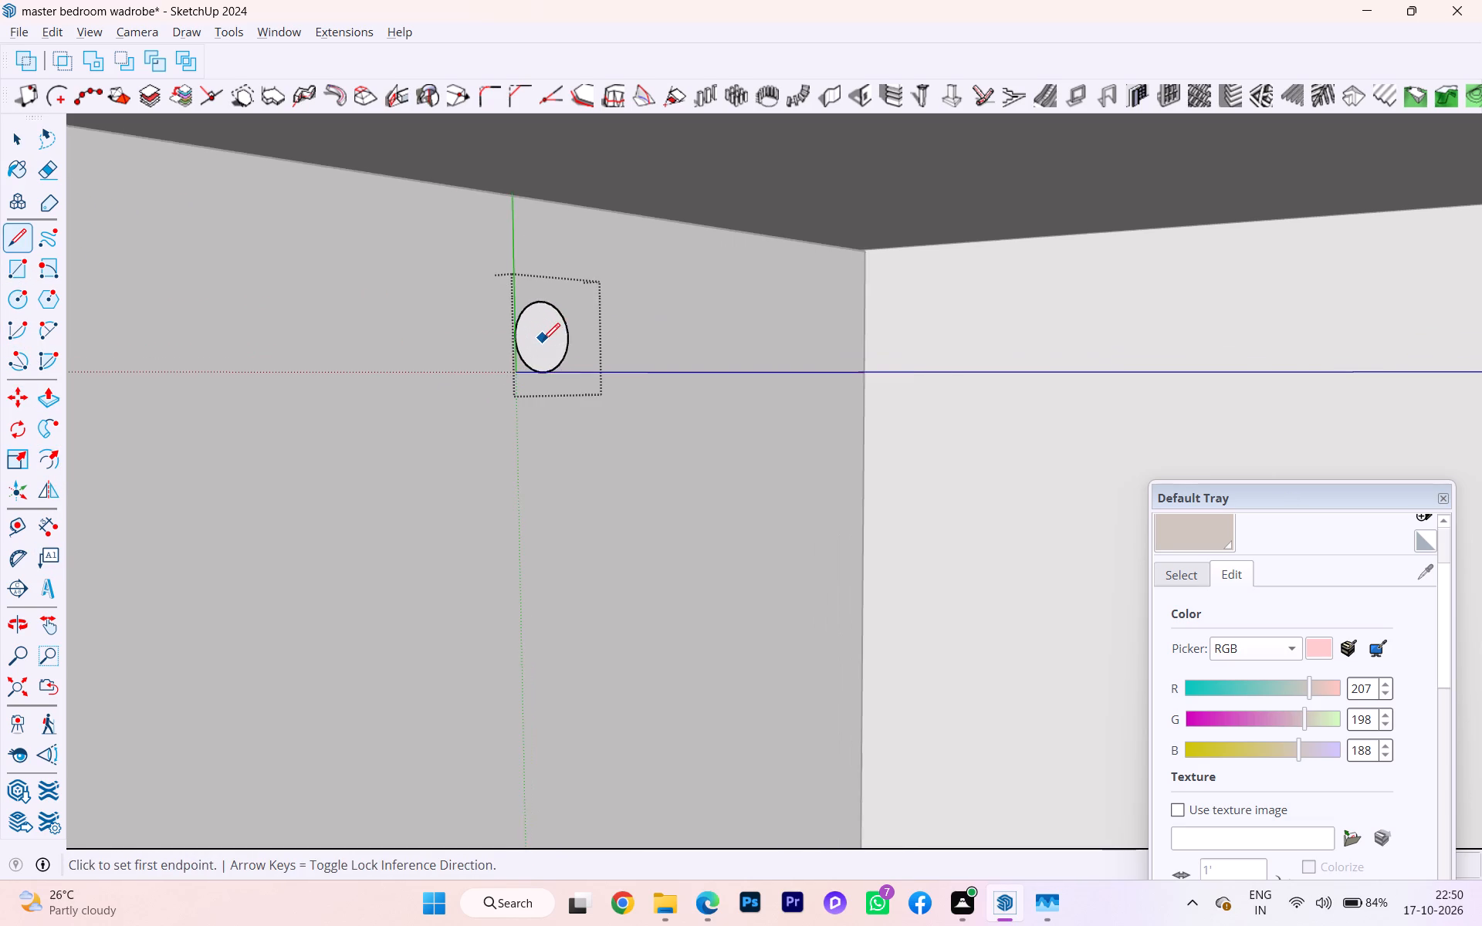
scroll(543, 340, "up", 4)
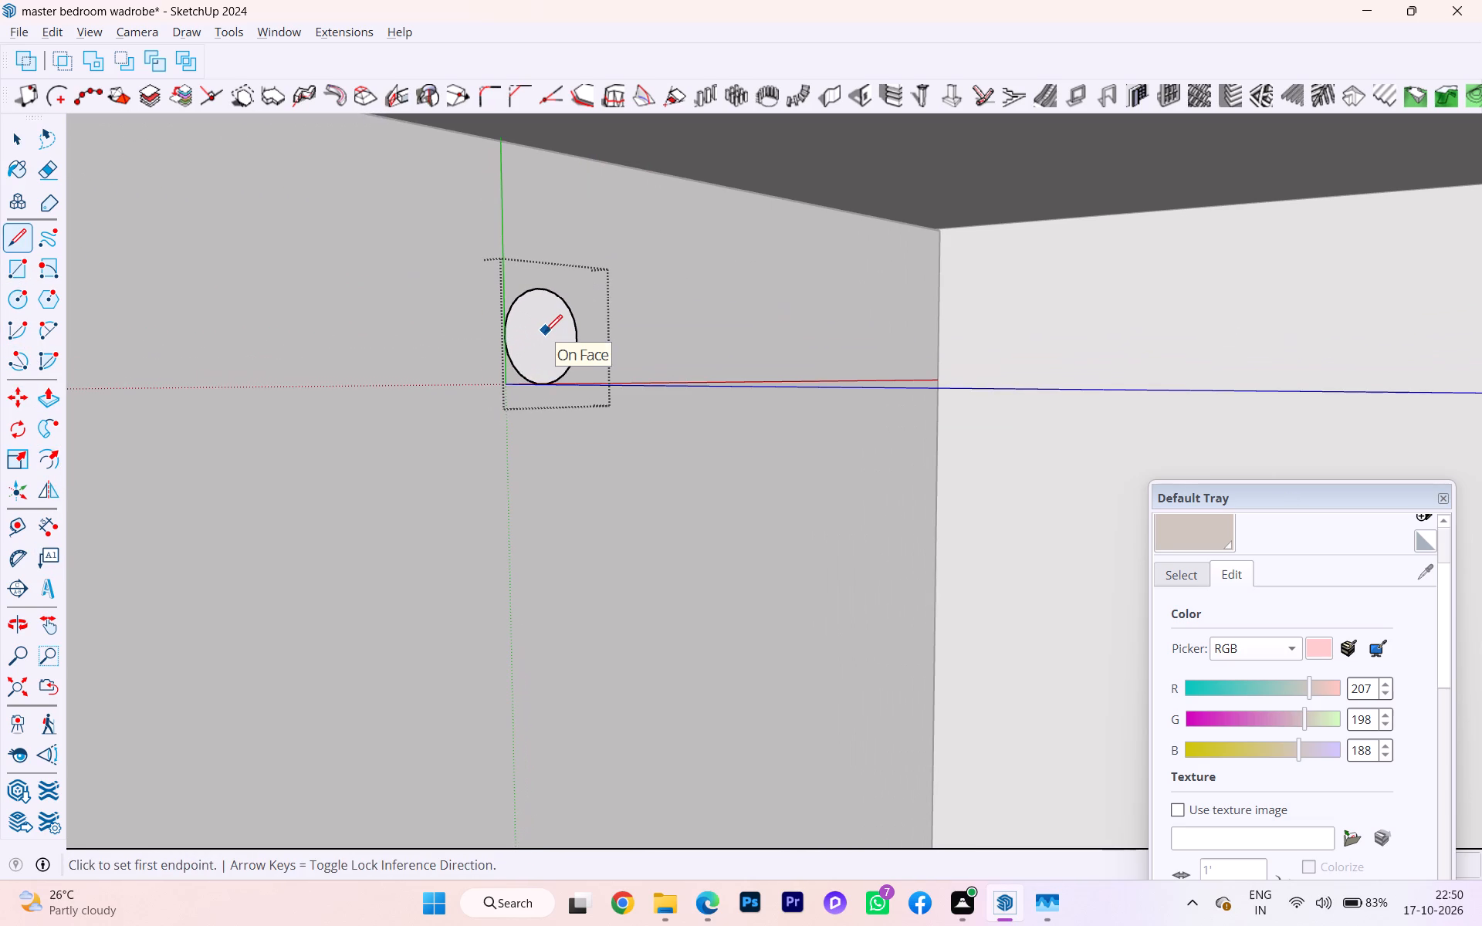
key("space")
double_click(543, 339)
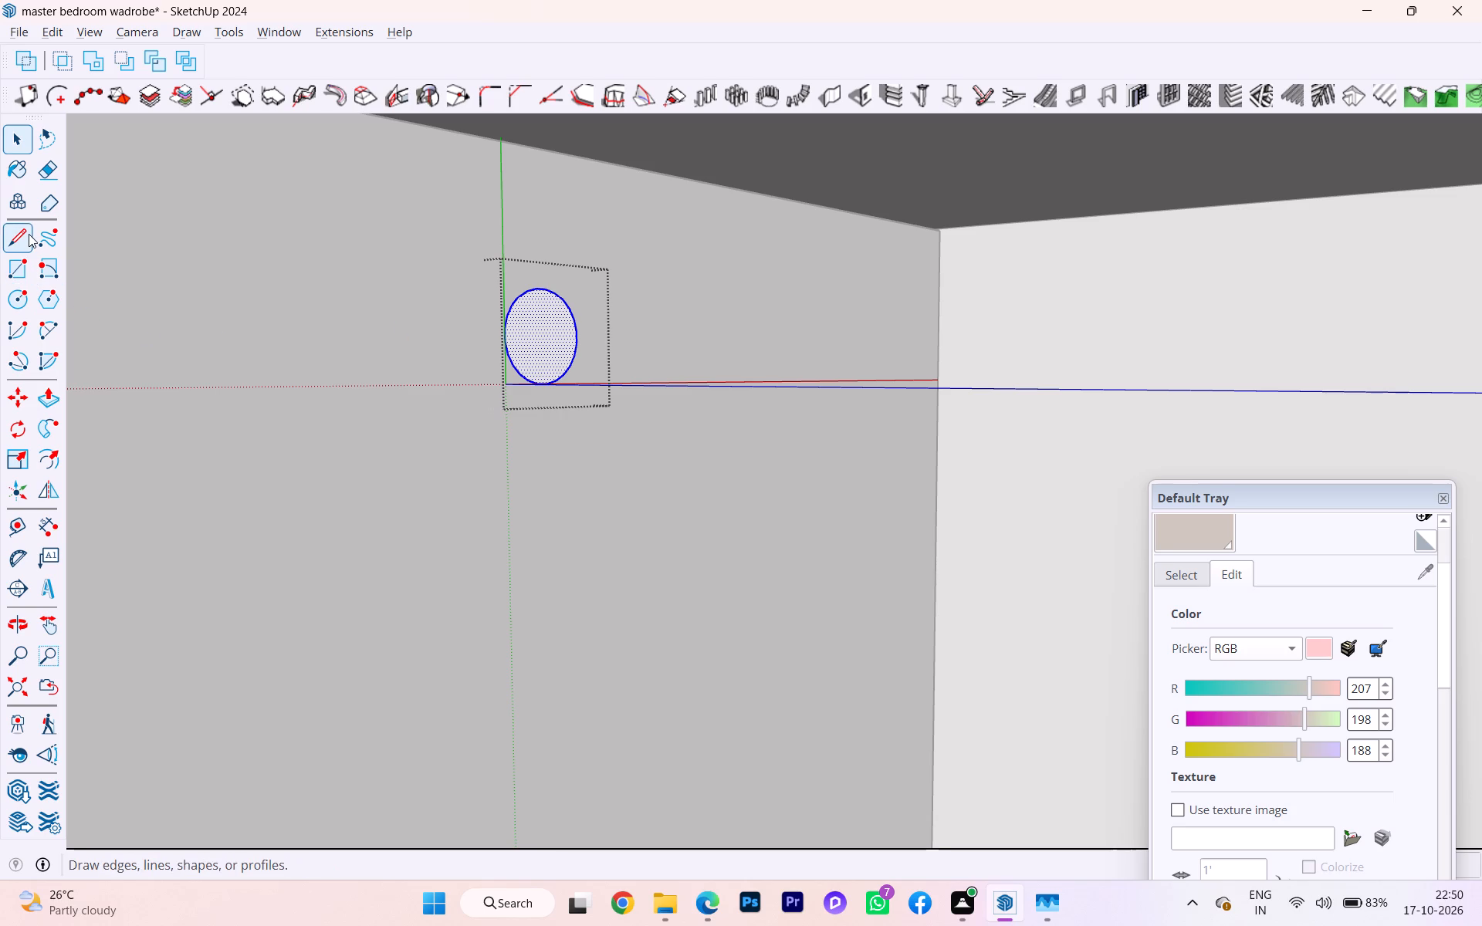
left_click(27, 236)
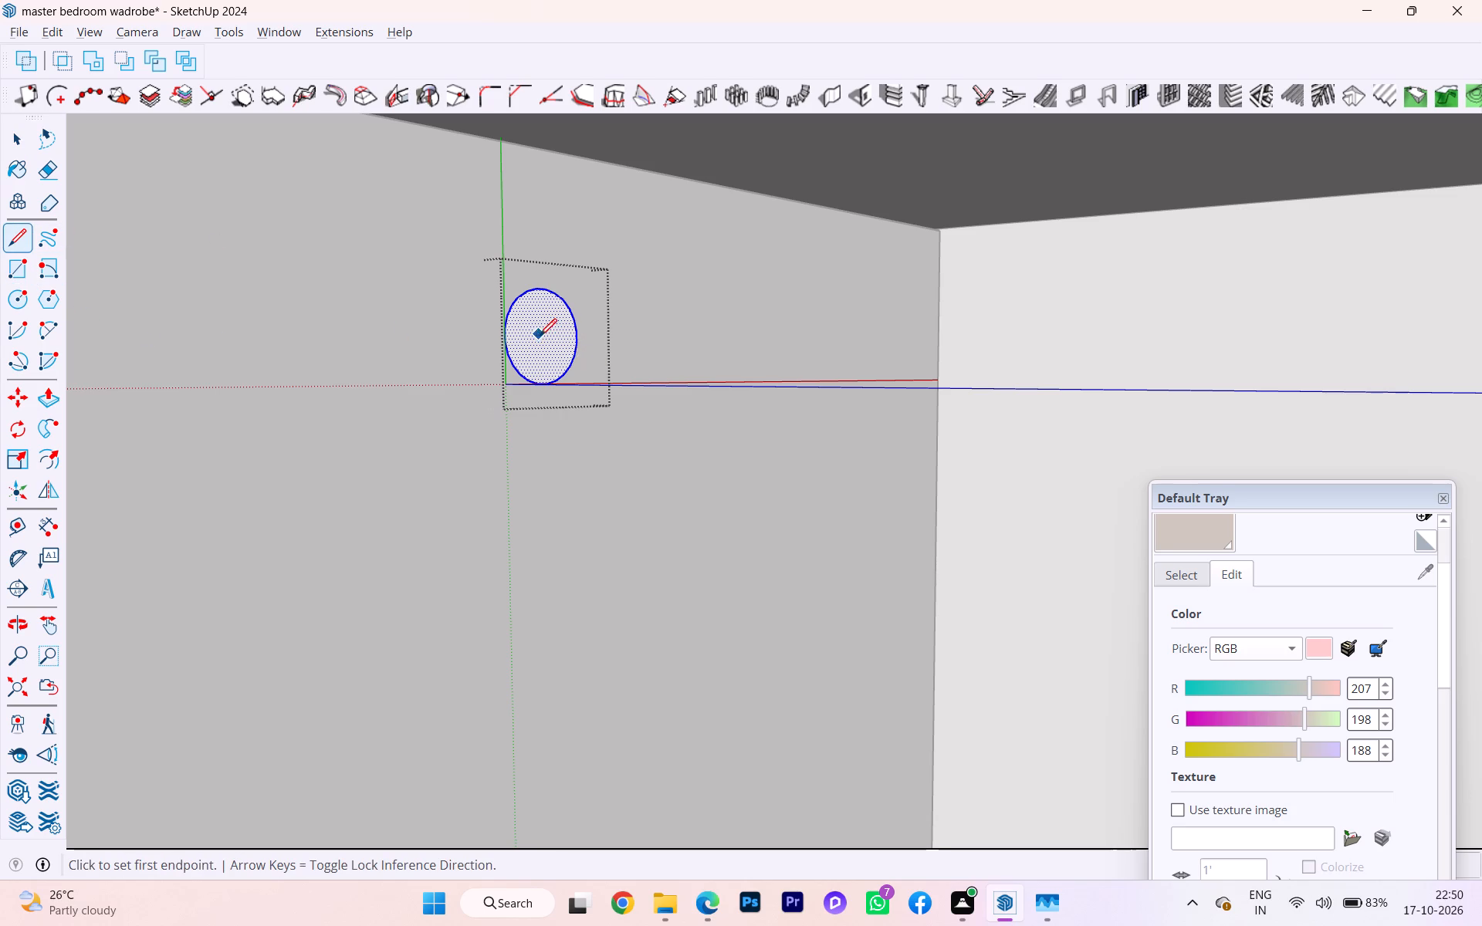
left_click(545, 336)
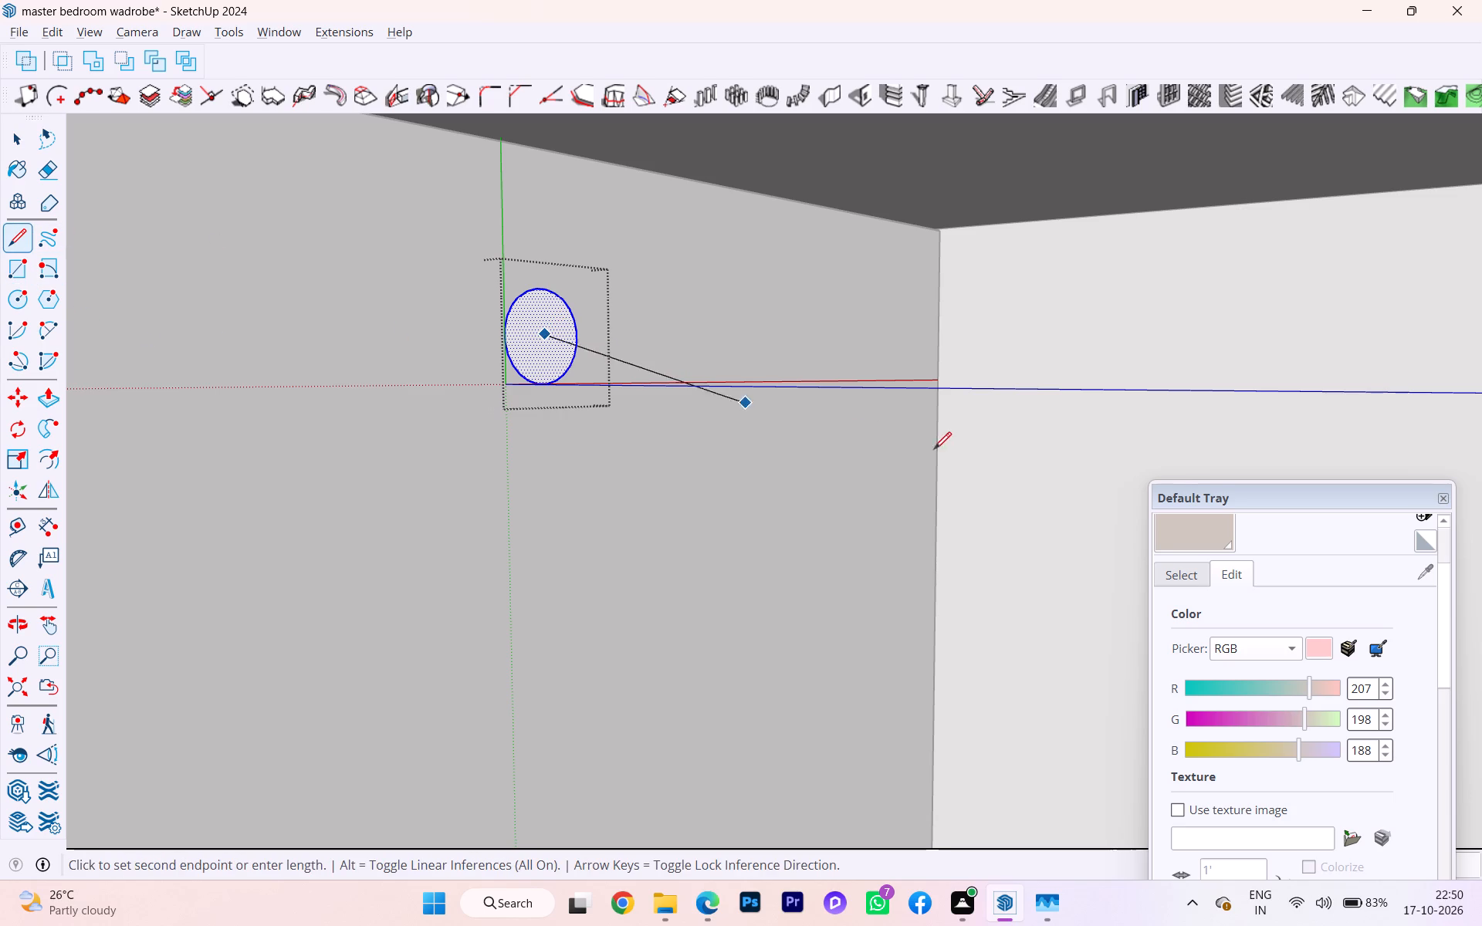
scroll(850, 404, "down", 2)
scroll(841, 403, "up", 1)
scroll(840, 403, "down", 10)
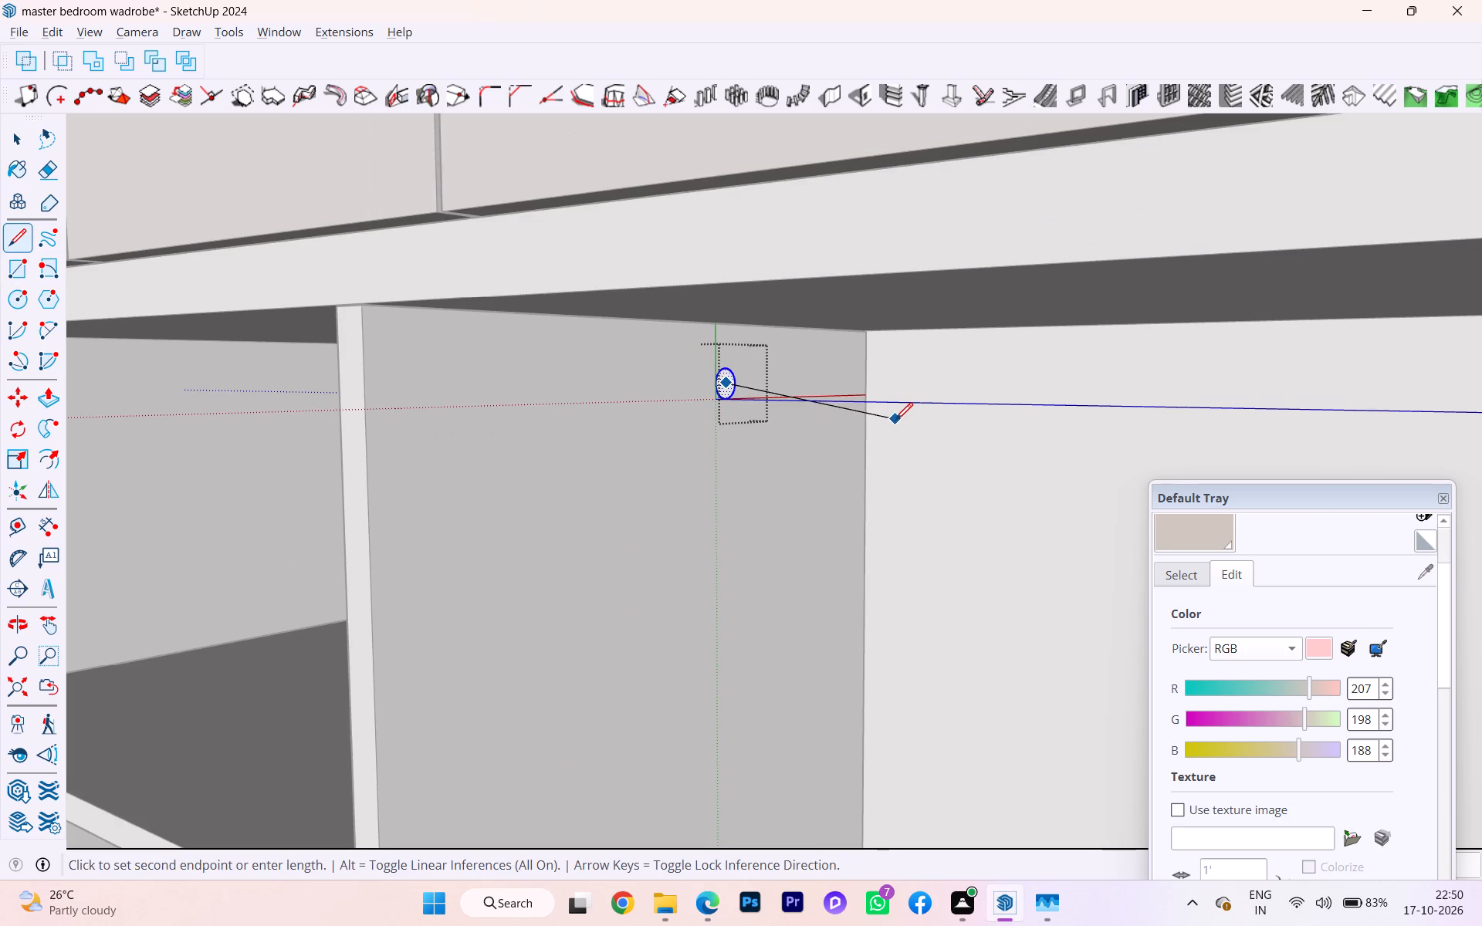
key("Right")
scroll(801, 413, "down", 6)
scroll(632, 433, "up", 2)
middle_click_drag(639, 439, 880, 455)
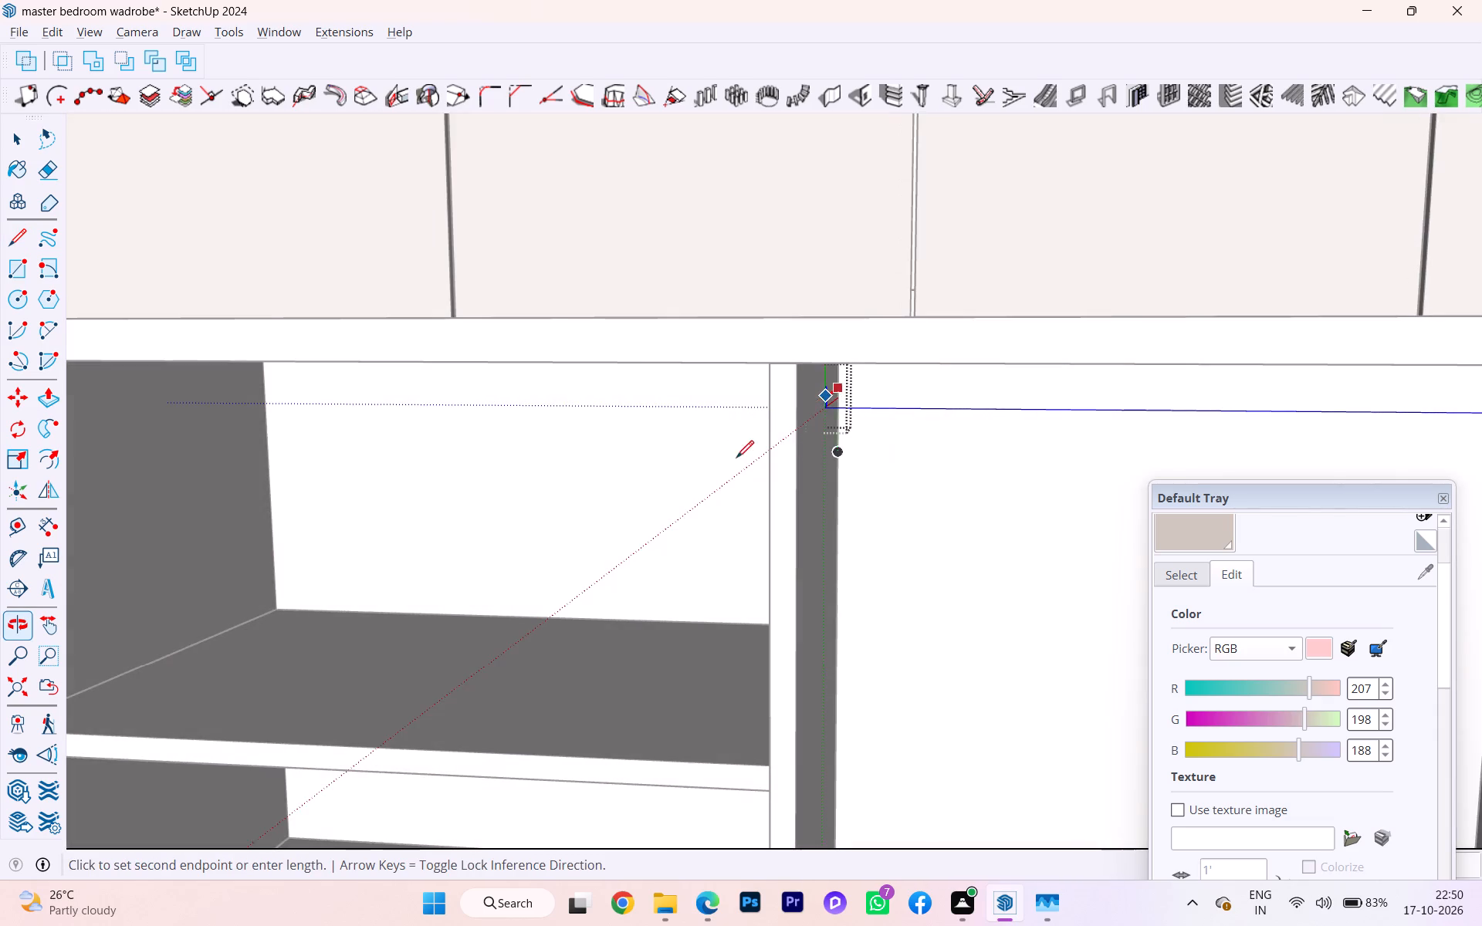
scroll(695, 458, "down", 11)
scroll(1001, 457, "up", 1)
scroll(1001, 455, "down", 1)
scroll(1001, 455, "up", 4)
scroll(1015, 441, "down", 1)
scroll(1015, 441, "up", 4)
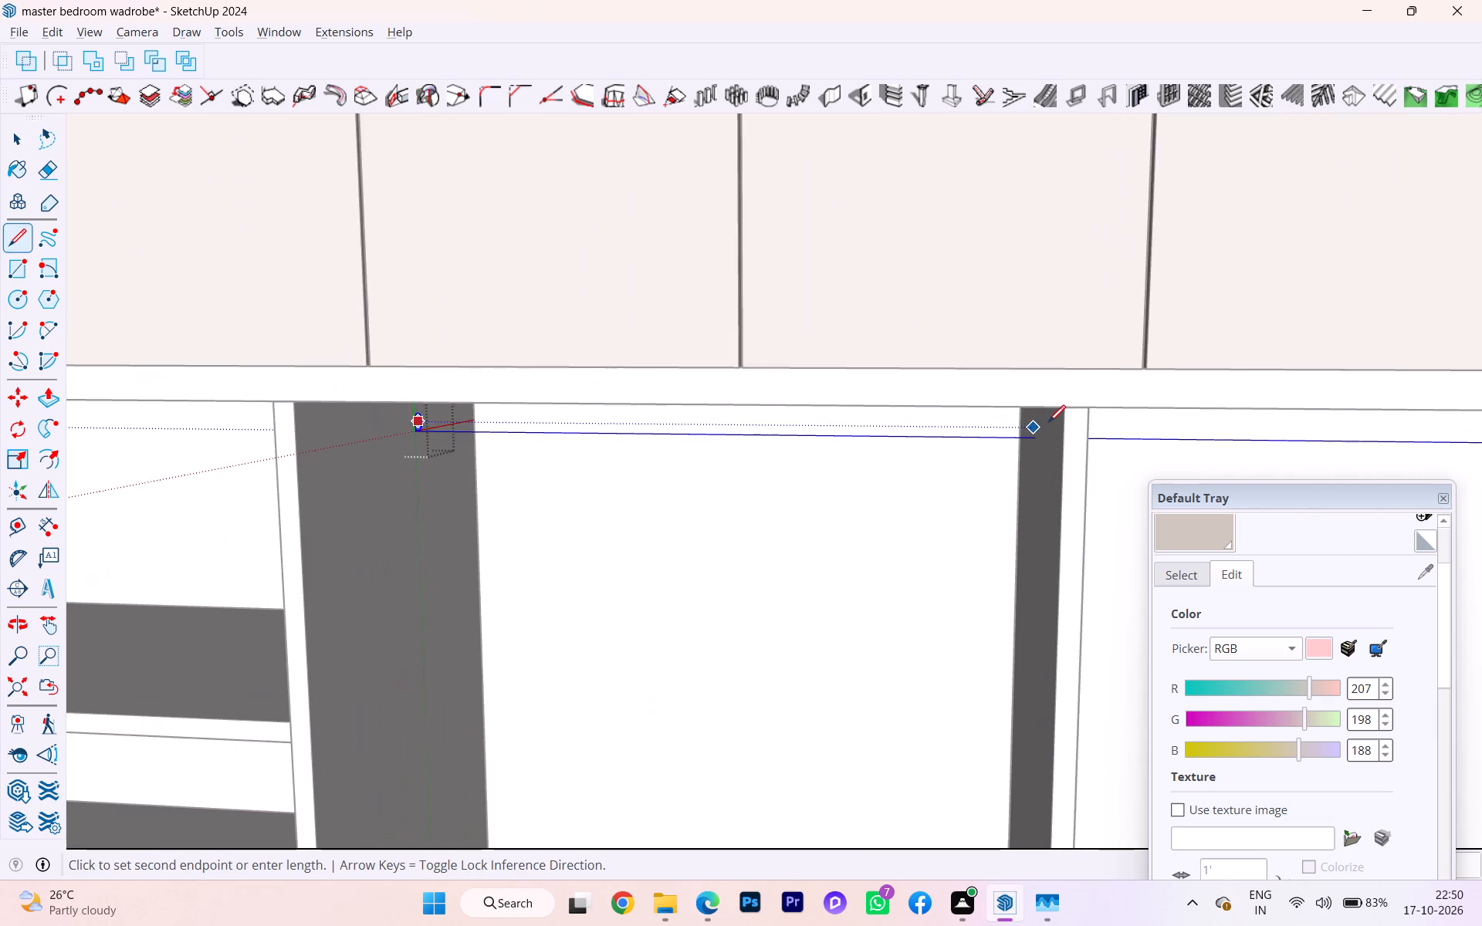
scroll(1048, 422, "up", 2)
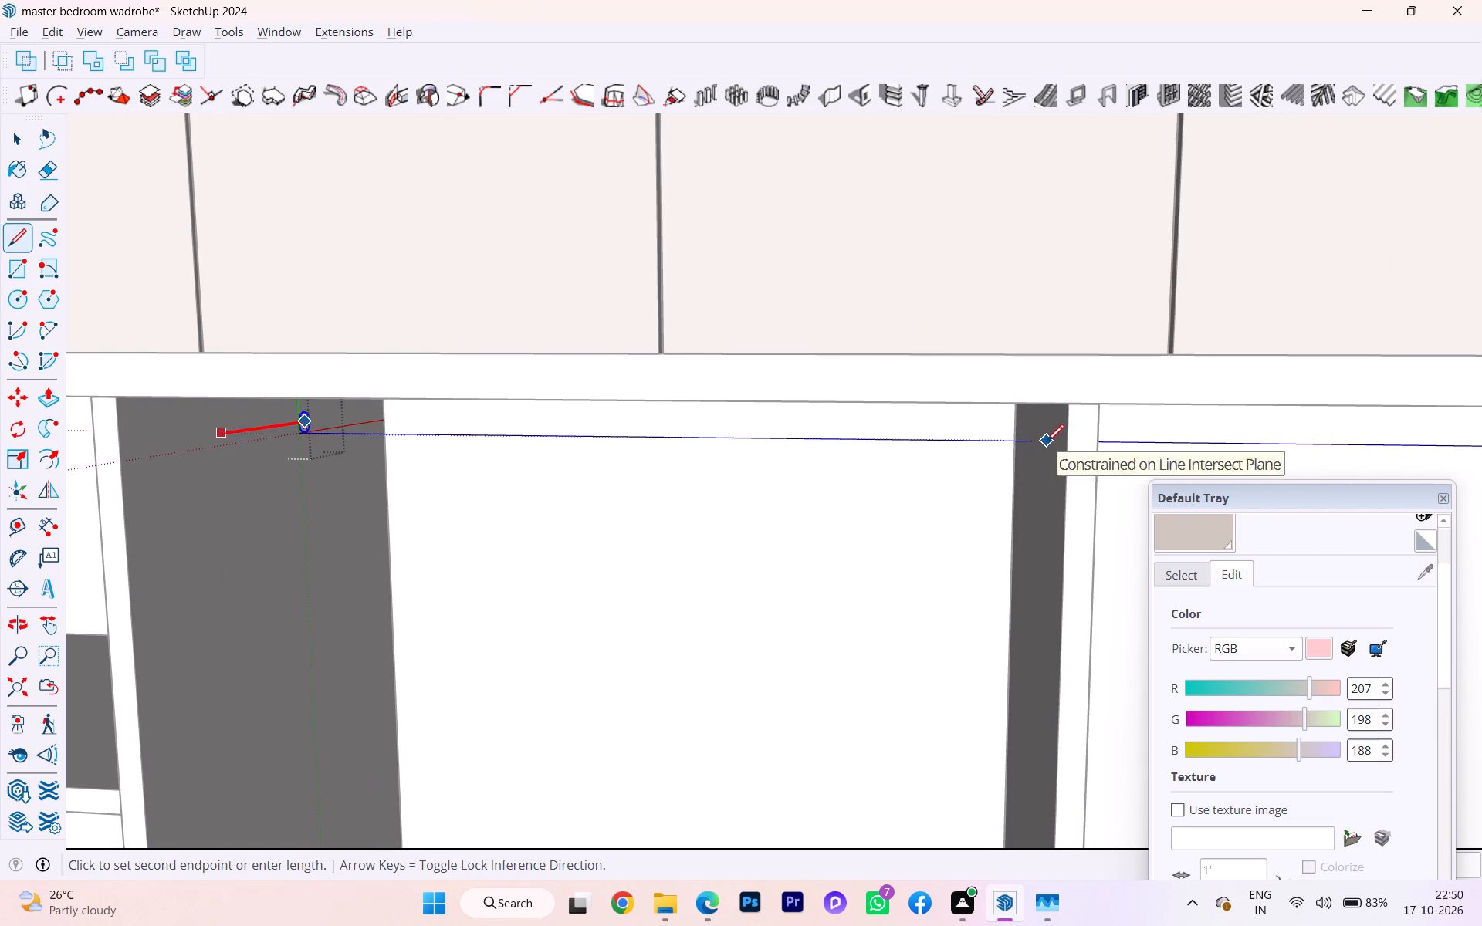
key("Left")
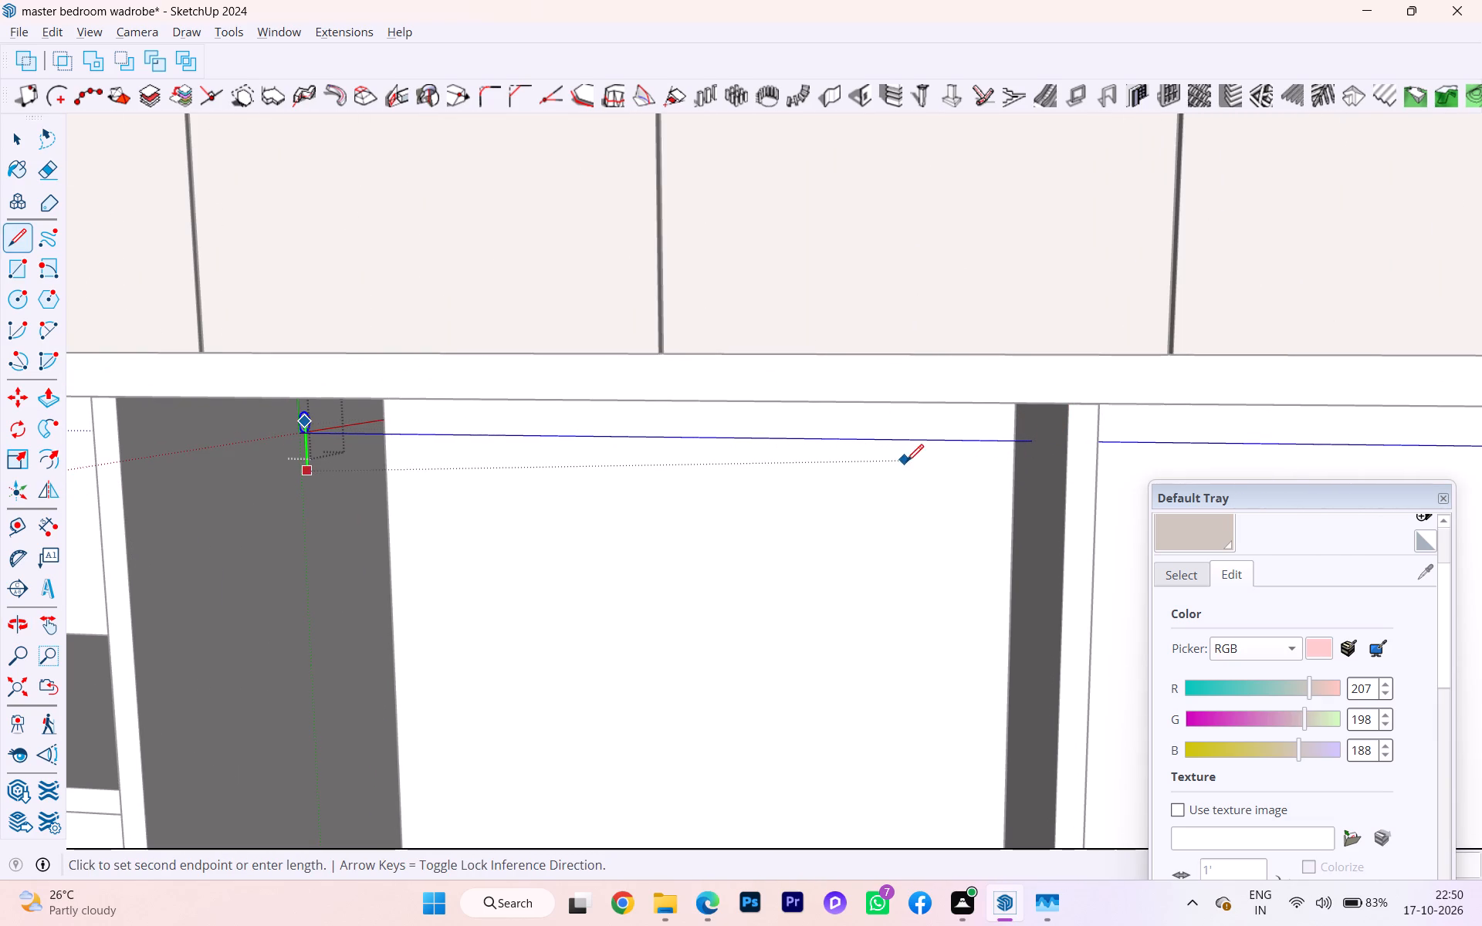
key("Right")
key("Up")
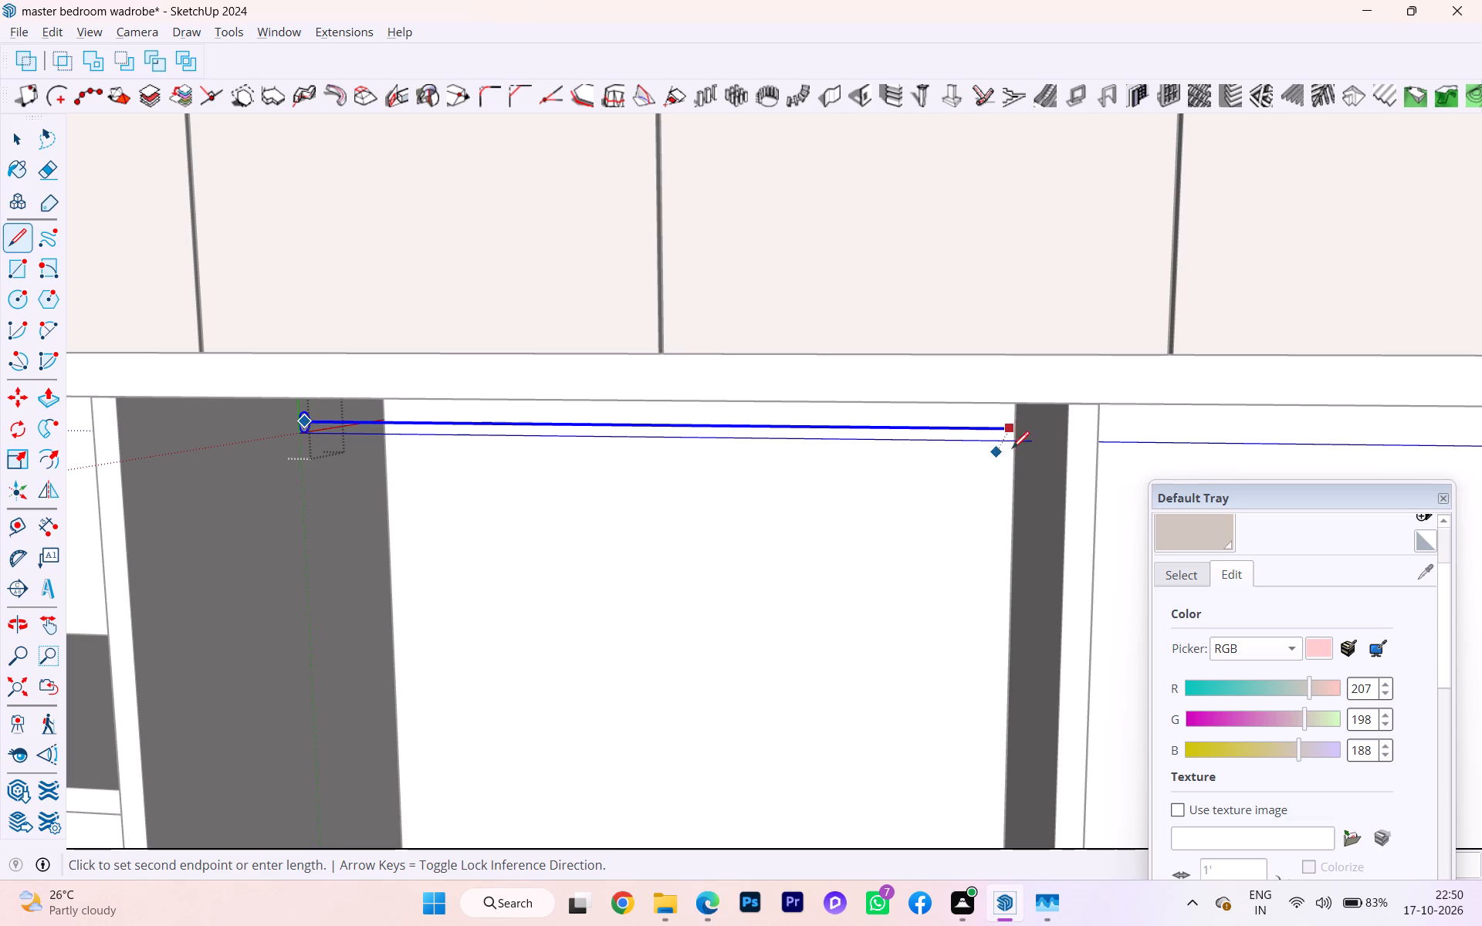
scroll(1057, 438, "up", 3)
left_click(1030, 431)
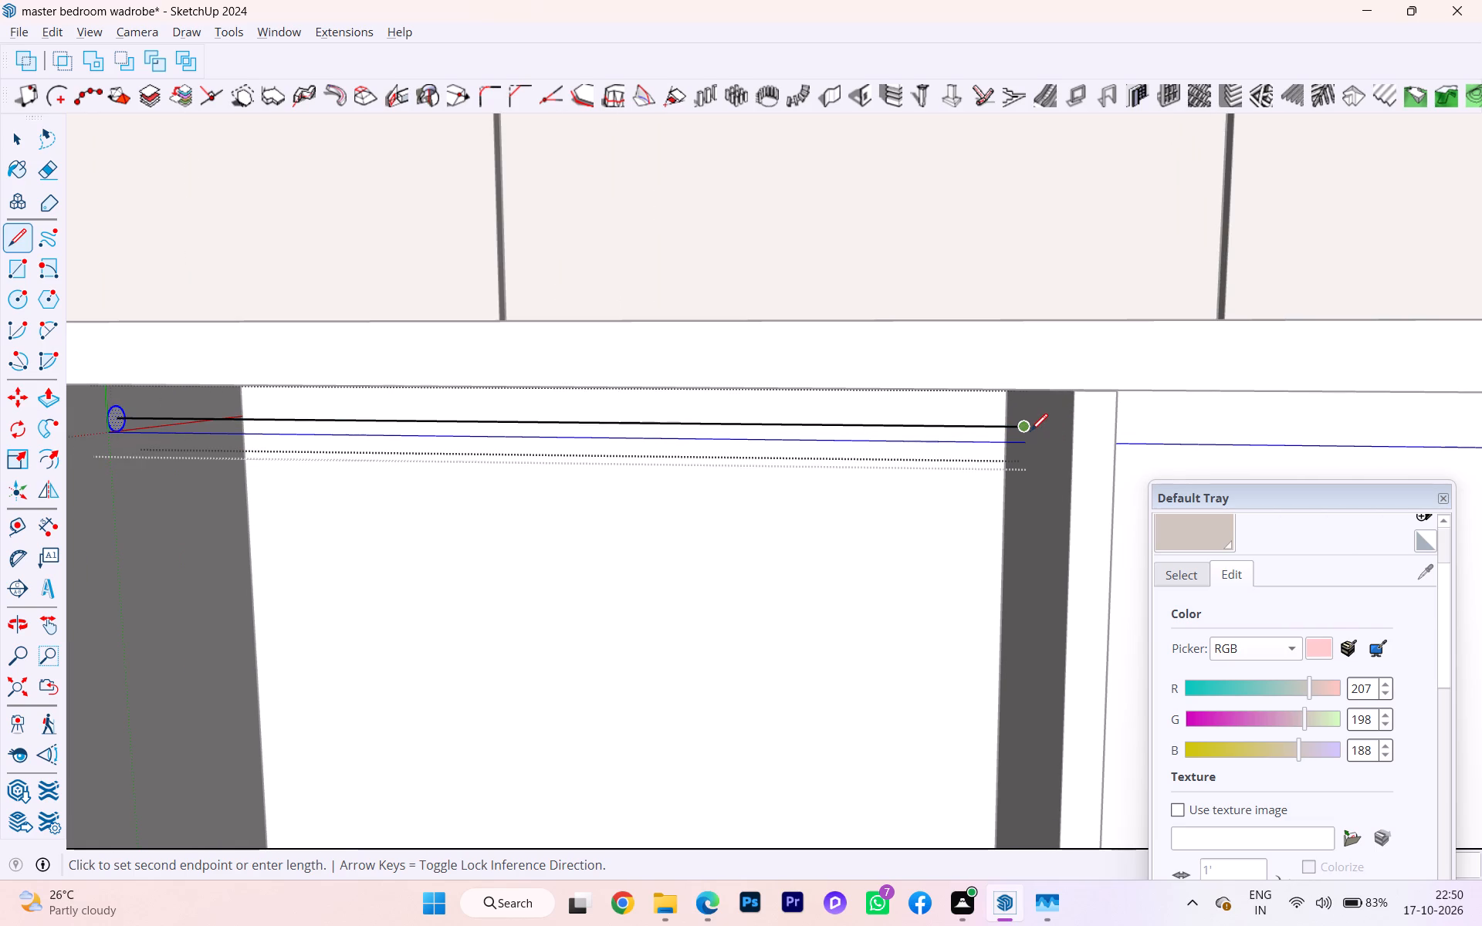
key("space")
key("space")
Extrude the circle along the path line with Follow Me to form the centre bay's hanger rod, and exit the group.
scroll(770, 461, "down", 2)
middle_click_drag(769, 460, 475, 506)
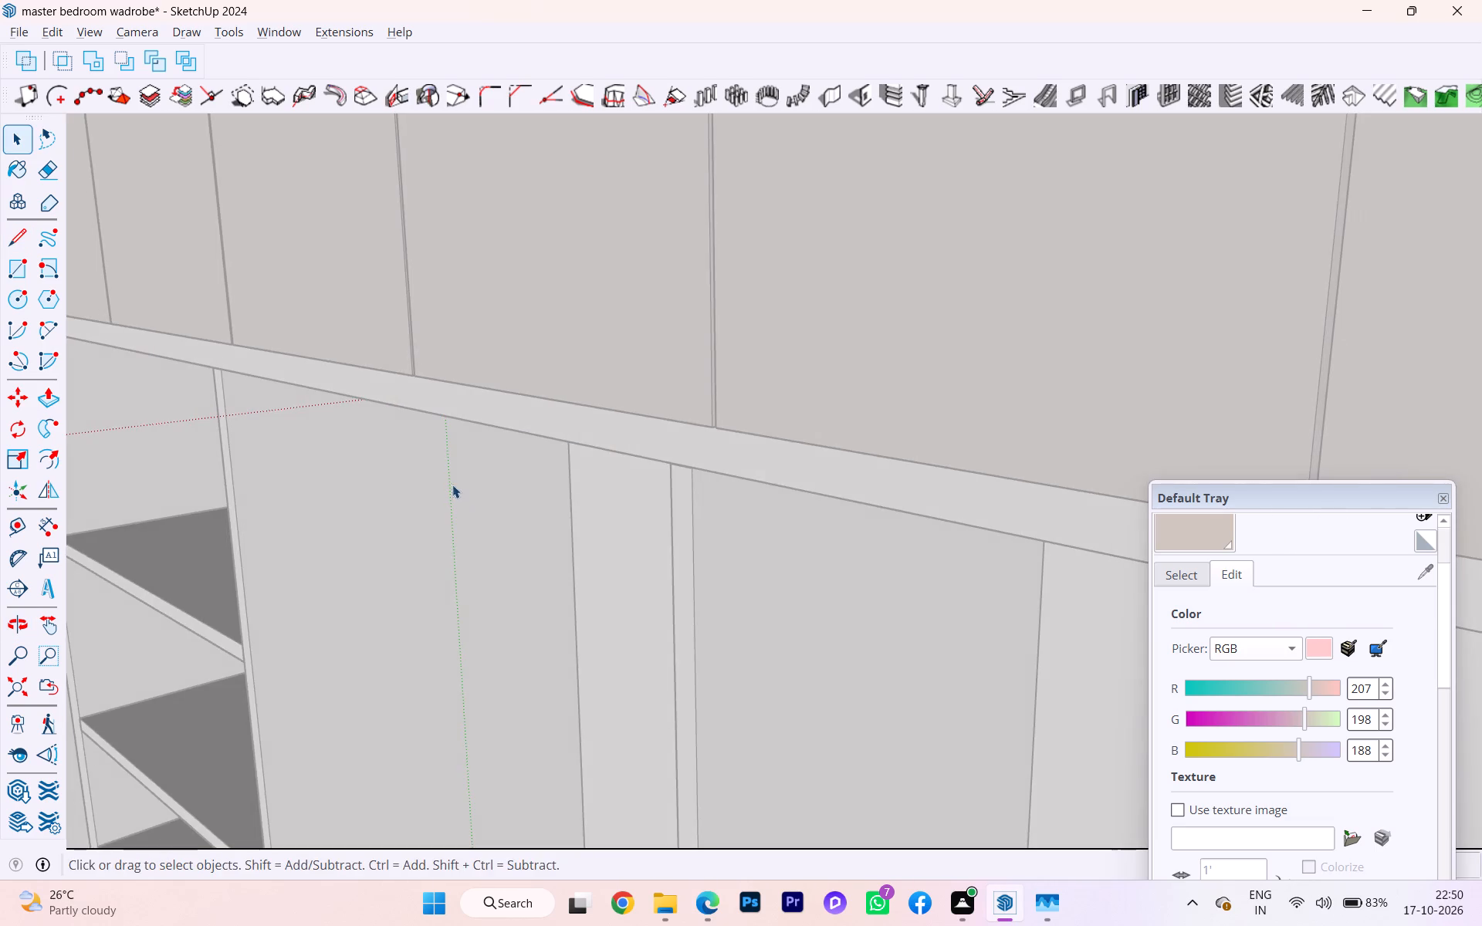
middle_click_drag(452, 465, 493, 358)
scroll(493, 358, "up", 2)
scroll(493, 358, "down", 1)
scroll(493, 358, "up", 5)
scroll(436, 340, "down", 2)
scroll(433, 340, "up", 3)
scroll(425, 336, "down", 1)
scroll(425, 336, "up", 4)
scroll(442, 343, "down", 6)
scroll(442, 343, "up", 5)
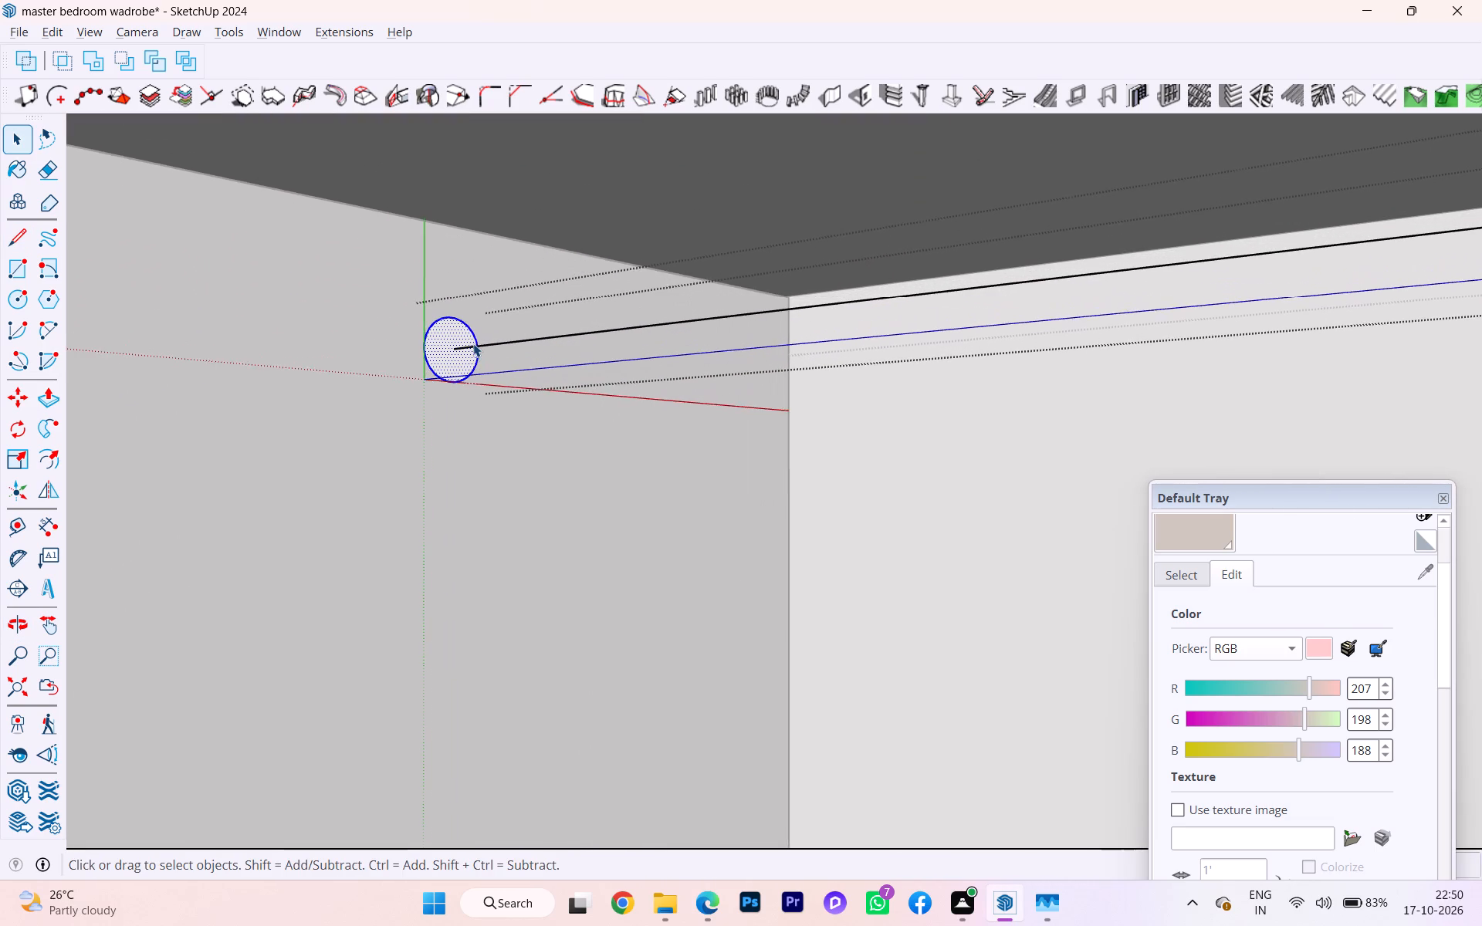
scroll(474, 343, "up", 6)
scroll(452, 387, "down", 1)
middle_click_drag(448, 400, 436, 458)
scroll(447, 423, "down", 1)
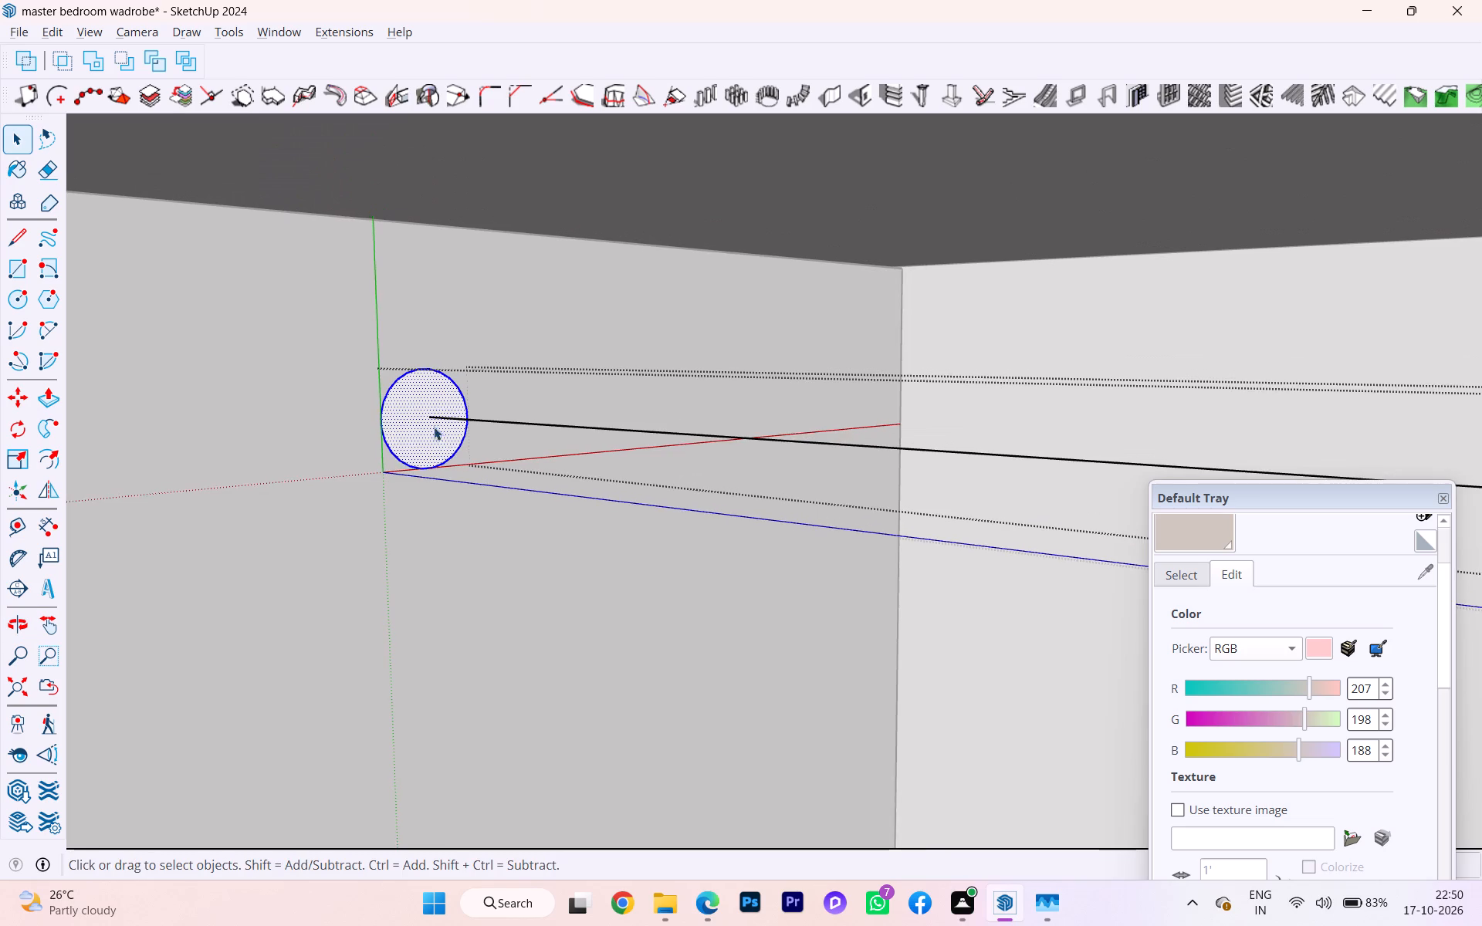
scroll(442, 410, "up", 3)
left_click(445, 420)
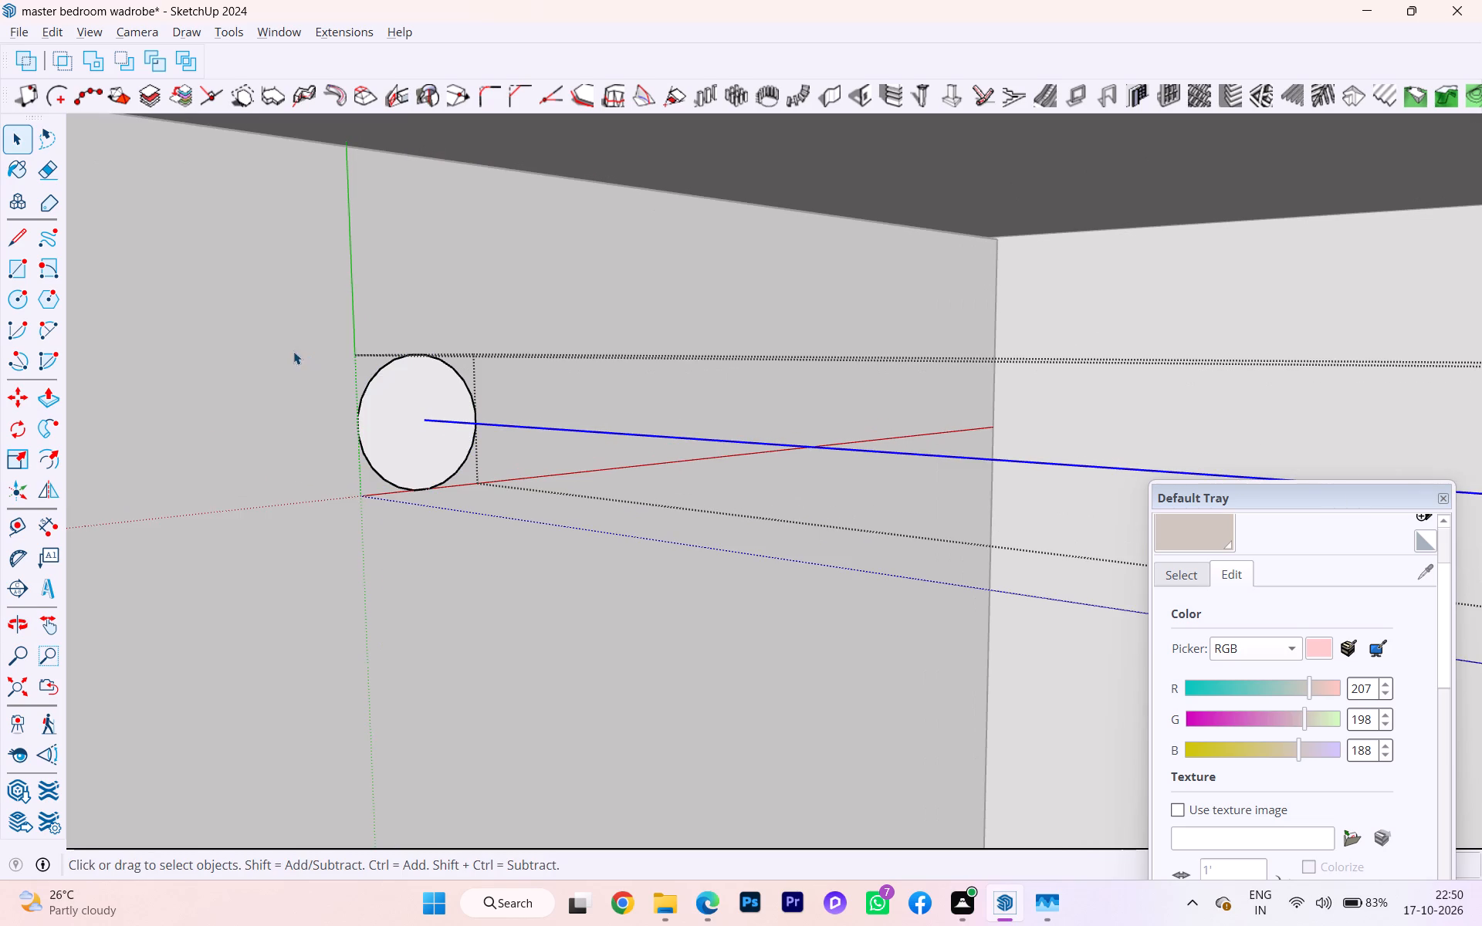
left_click(60, 426)
left_click(381, 407)
scroll(388, 407, "down", 2)
scroll(398, 411, "up", 2)
scroll(402, 414, "down", 8)
scroll(438, 417, "up", 2)
scroll(473, 451, "down", 6)
scroll(478, 454, "up", 4)
scroll(482, 458, "down", 1)
scroll(482, 459, "up", 1)
scroll(492, 458, "down", 11)
scroll(598, 478, "up", 1)
scroll(597, 478, "down", 2)
scroll(484, 486, "down", 2)
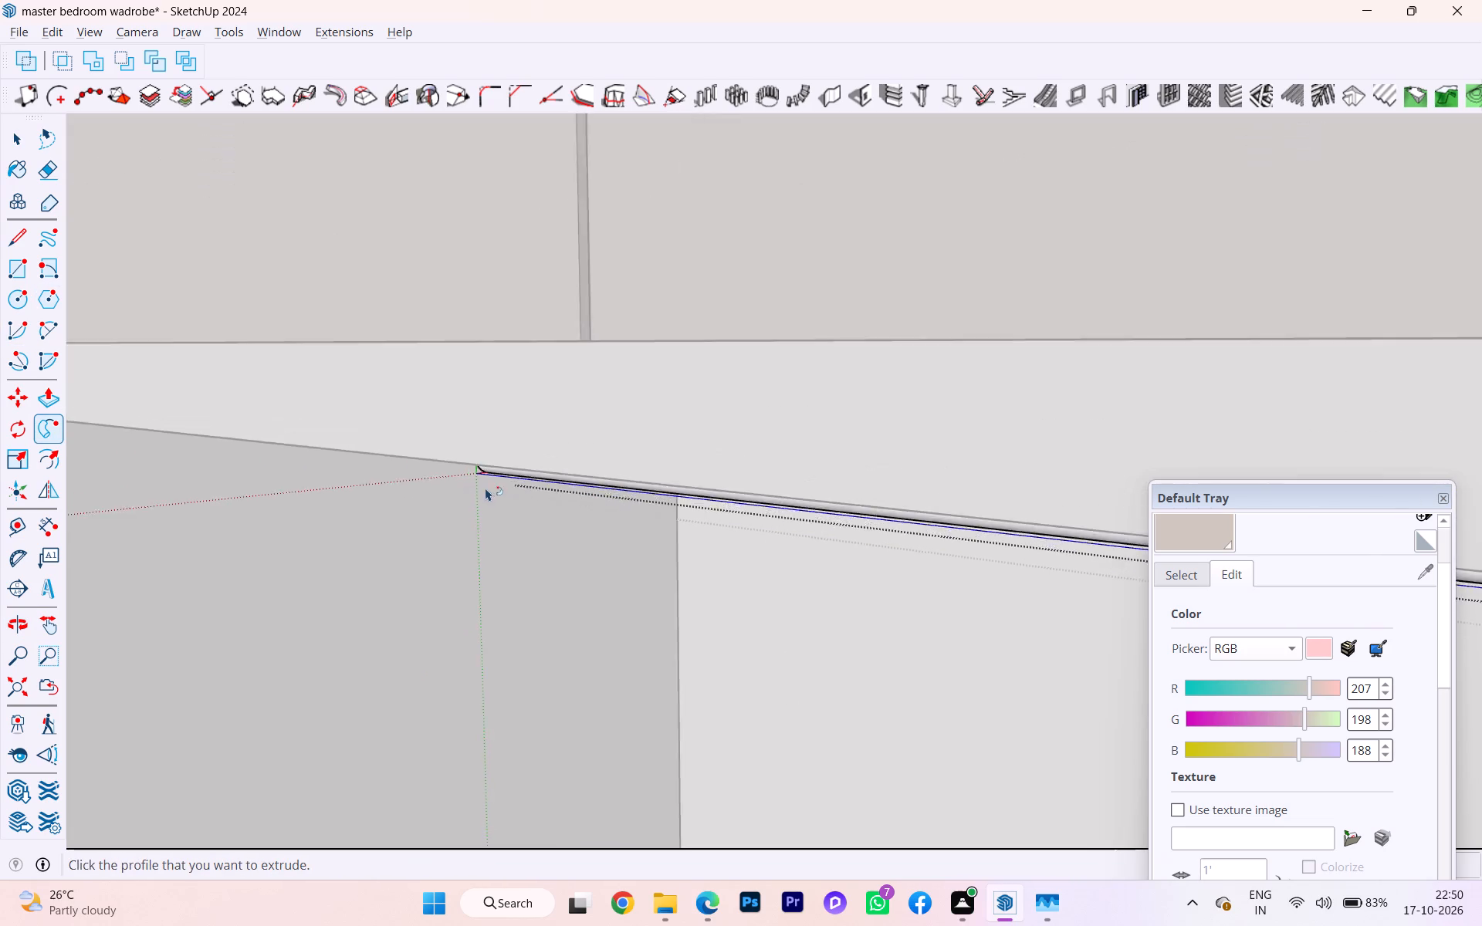
scroll(486, 488, "down", 2)
middle_click_drag(486, 488, 717, 452)
key("space")
left_click(347, 569)
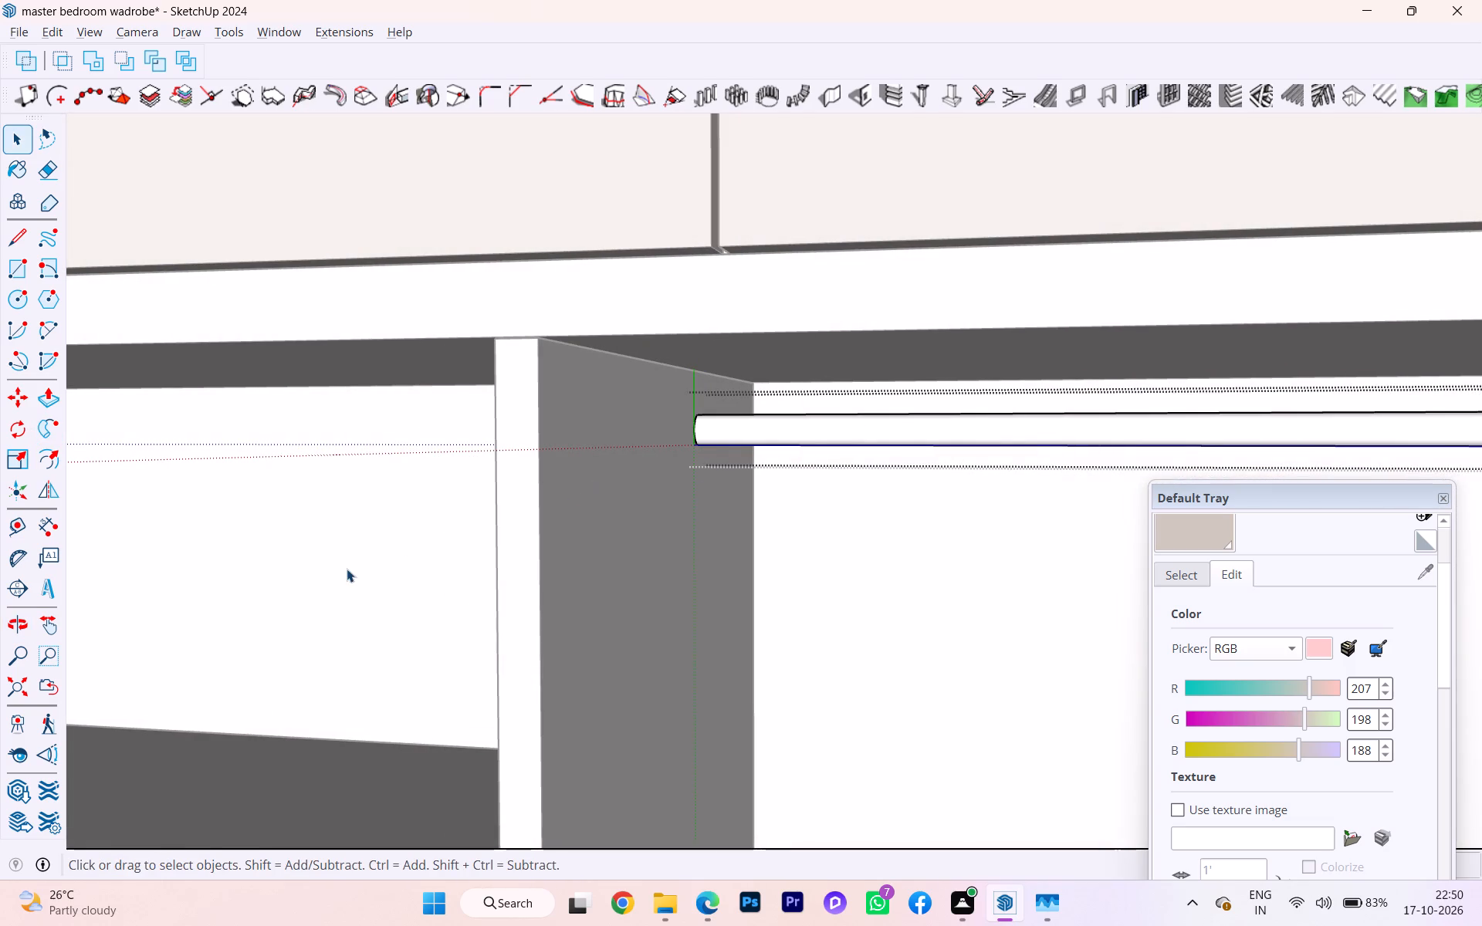
Copy the centre bay's hanger rod into the right bay, with its end against the face of the left partition.
scroll(295, 536, "down", 9)
scroll(294, 535, "up", 1)
scroll(326, 534, "down", 2)
left_click(787, 486)
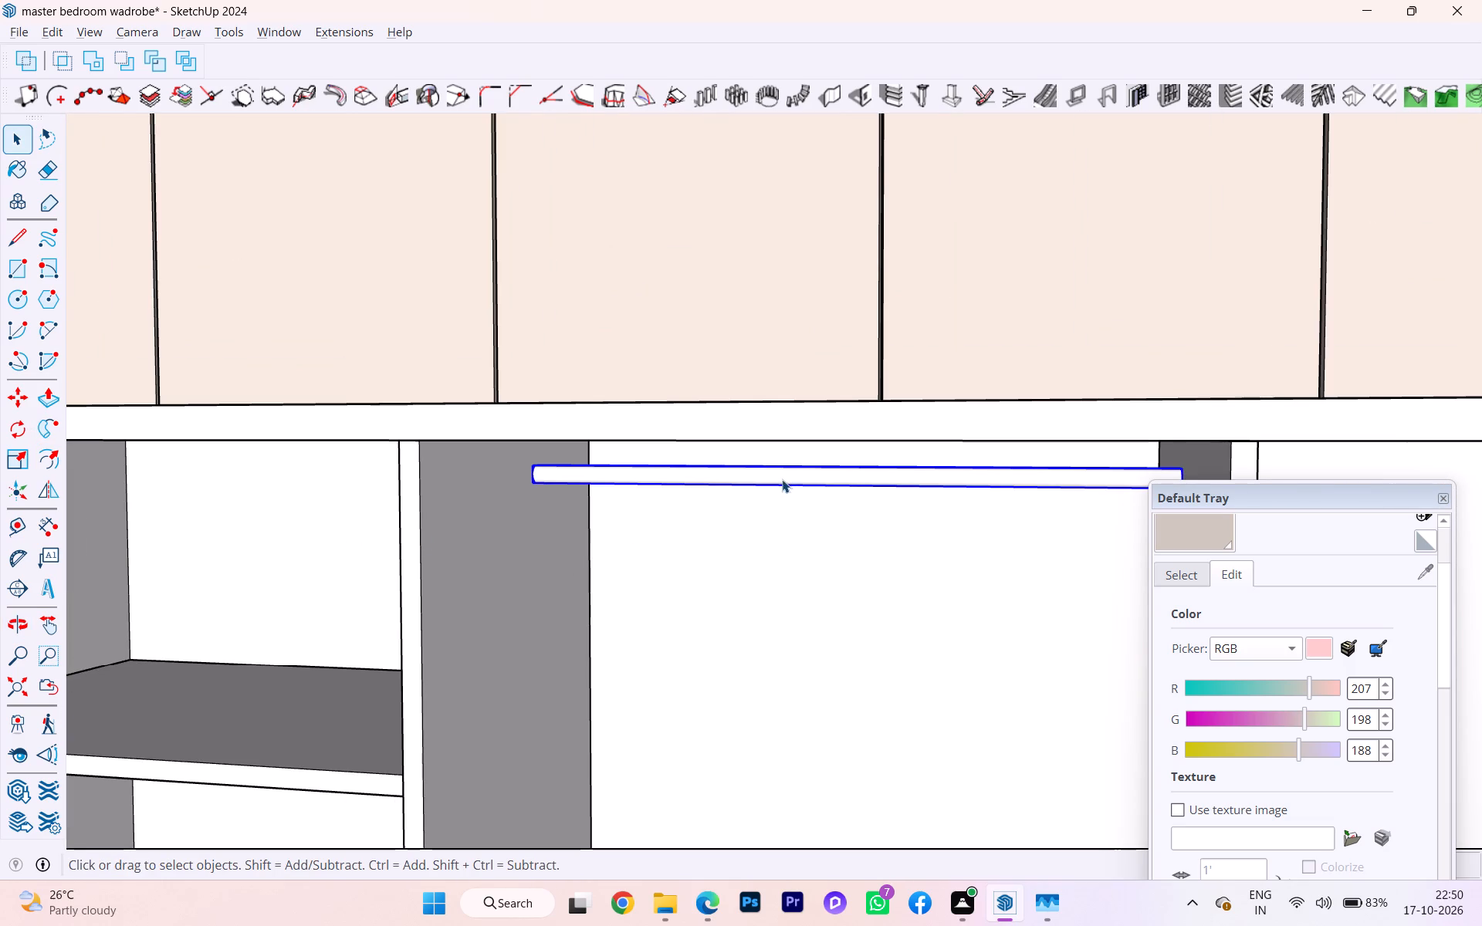
scroll(560, 513, "down", 3)
scroll(534, 515, "up", 1)
scroll(534, 515, "down", 5)
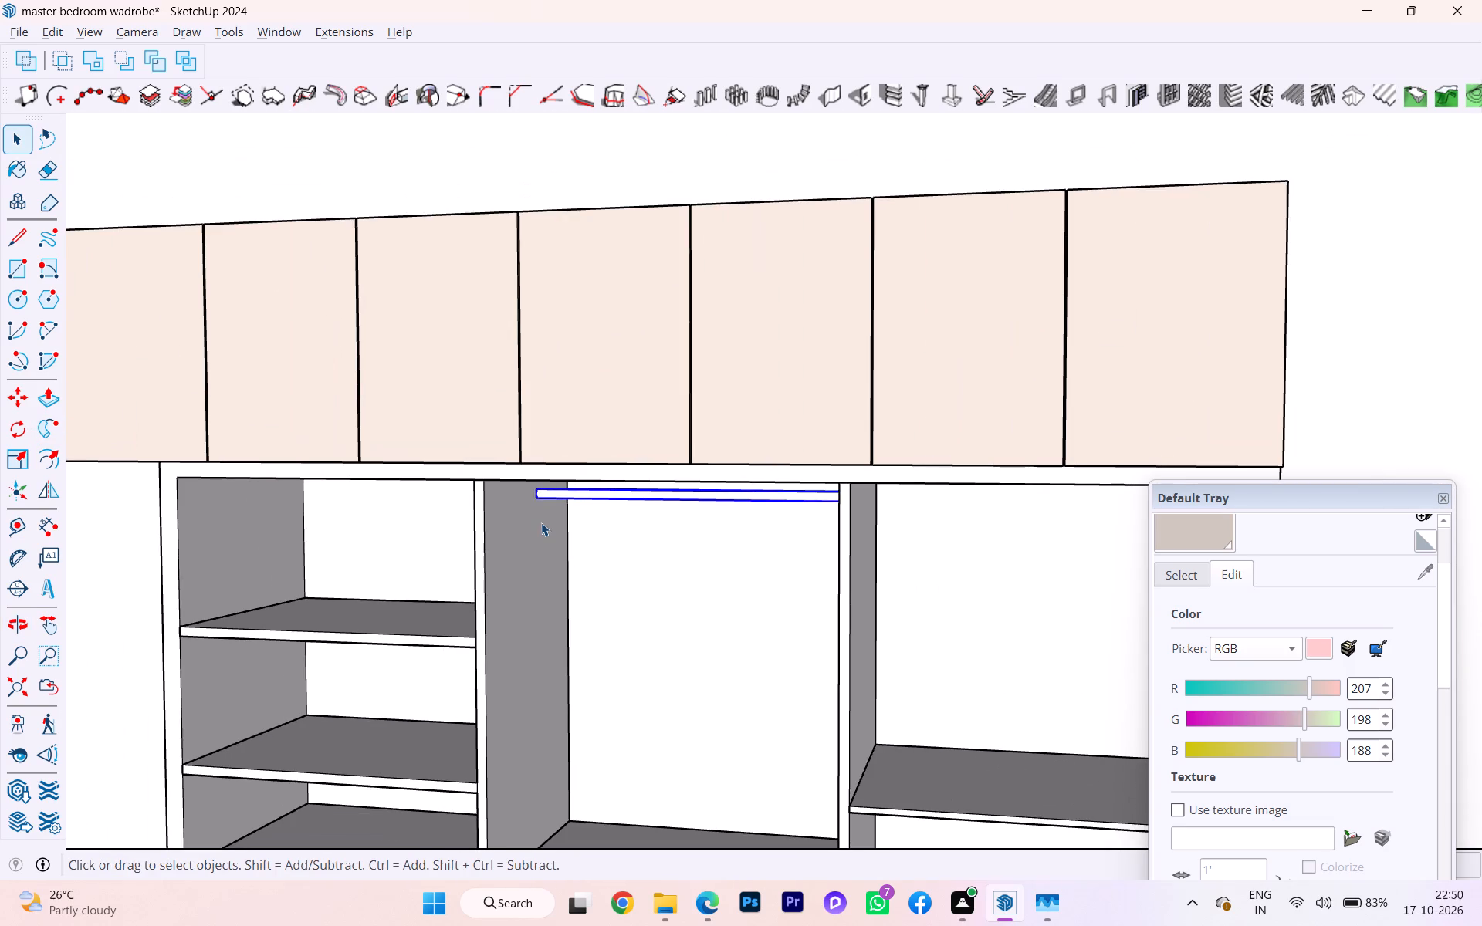
key("m")
key("Return")
scroll(541, 522, "up", 2)
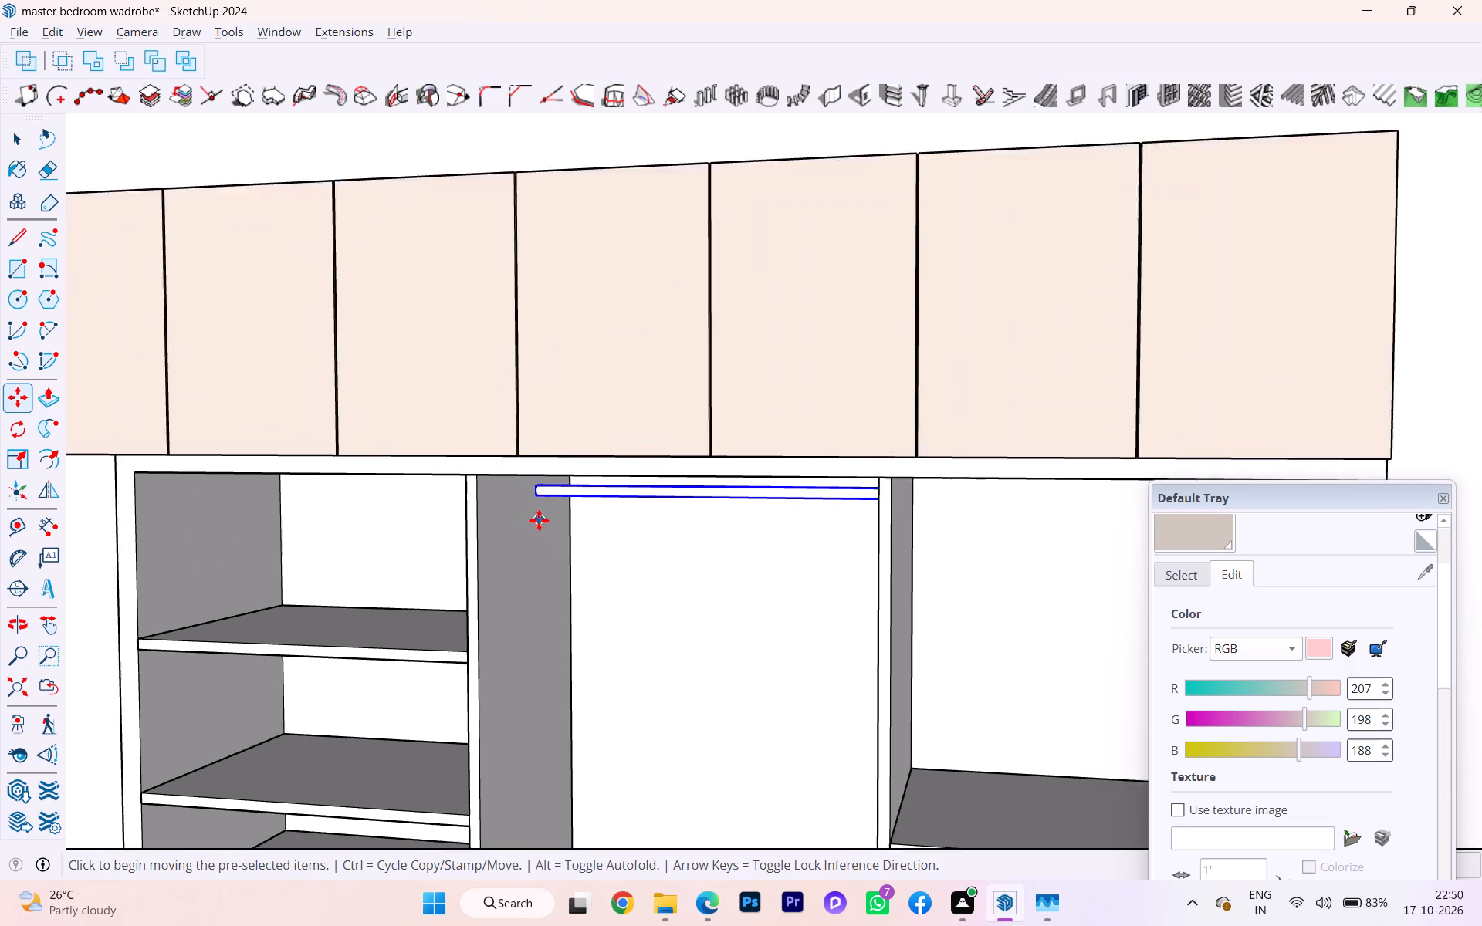
left_click(543, 498)
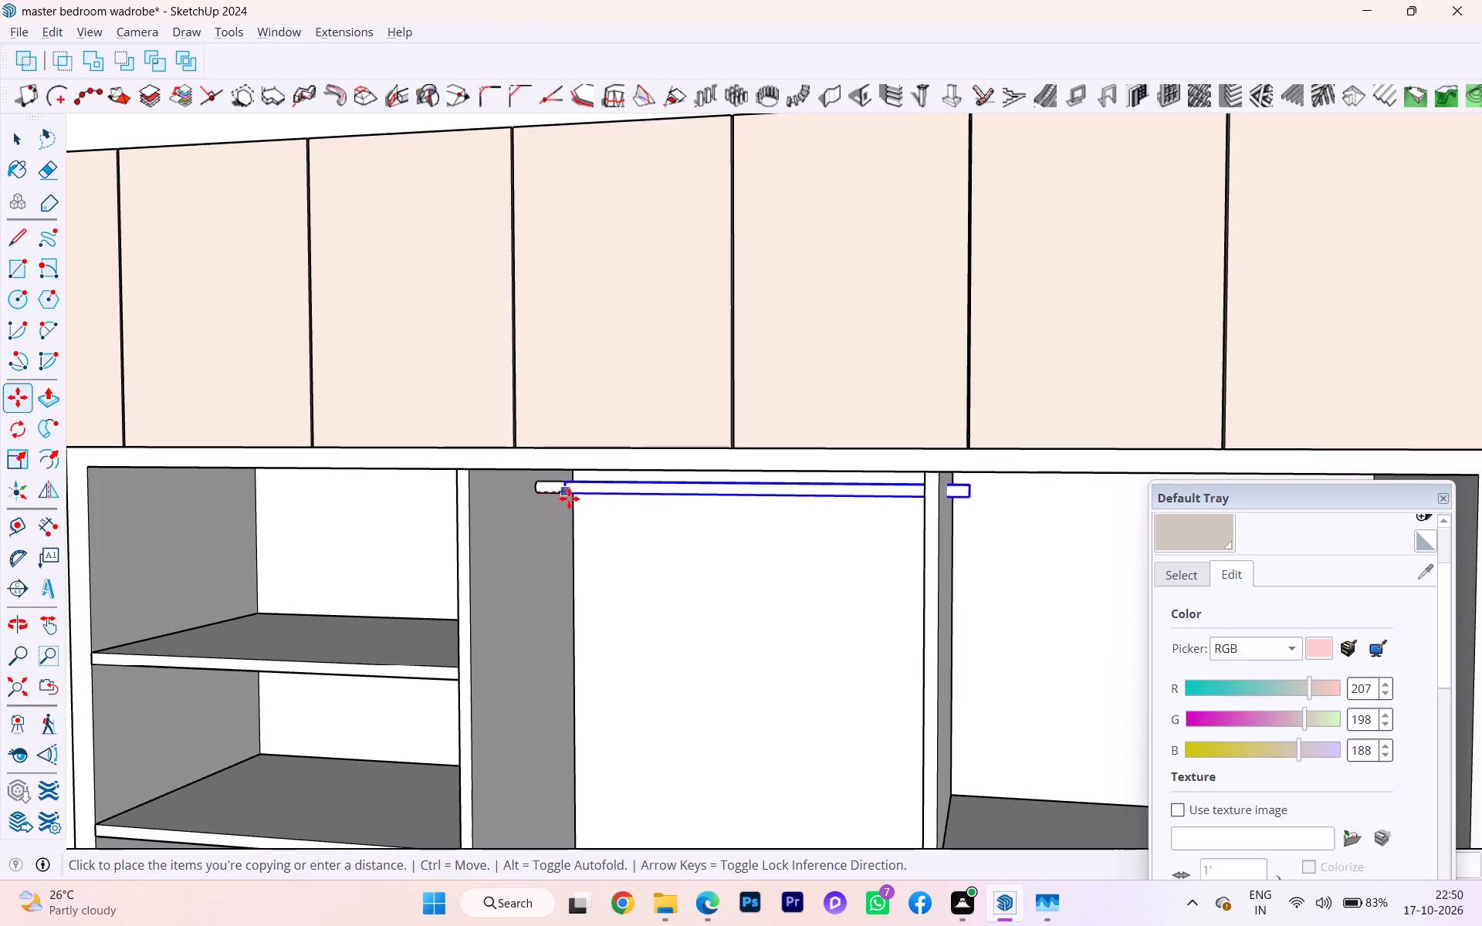
scroll(960, 495, "up", 2)
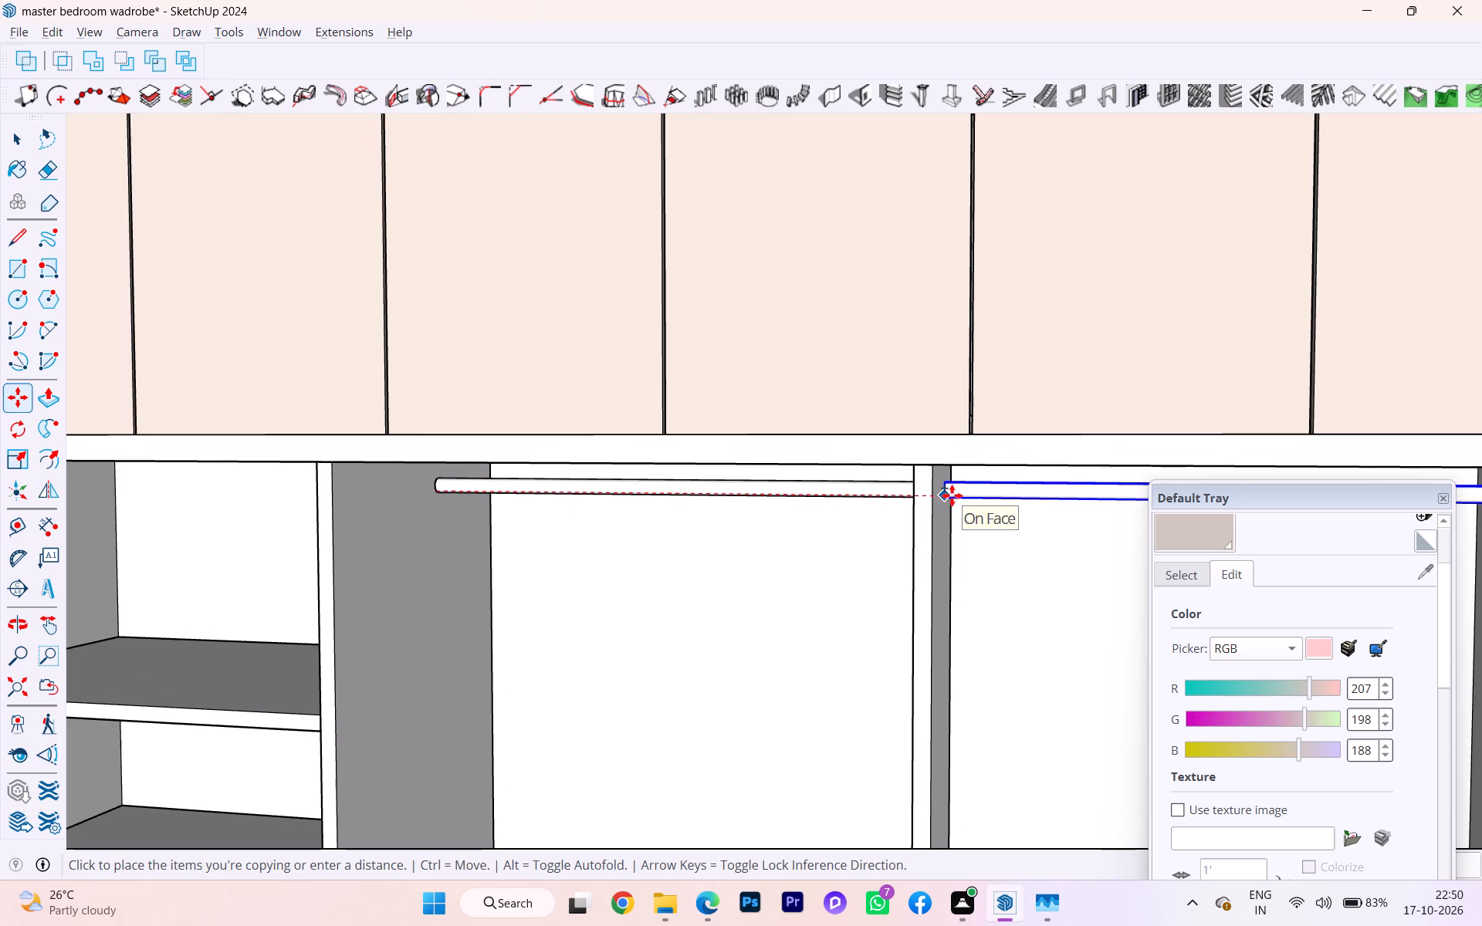
left_click(952, 495)
Examine how both ends of the copied hanger rod meet the partitions of the right bay.
scroll(694, 498, "down", 6)
scroll(662, 507, "up", 3)
scroll(662, 507, "down", 2)
scroll(739, 519, "down", 1)
scroll(1004, 499, "up", 1)
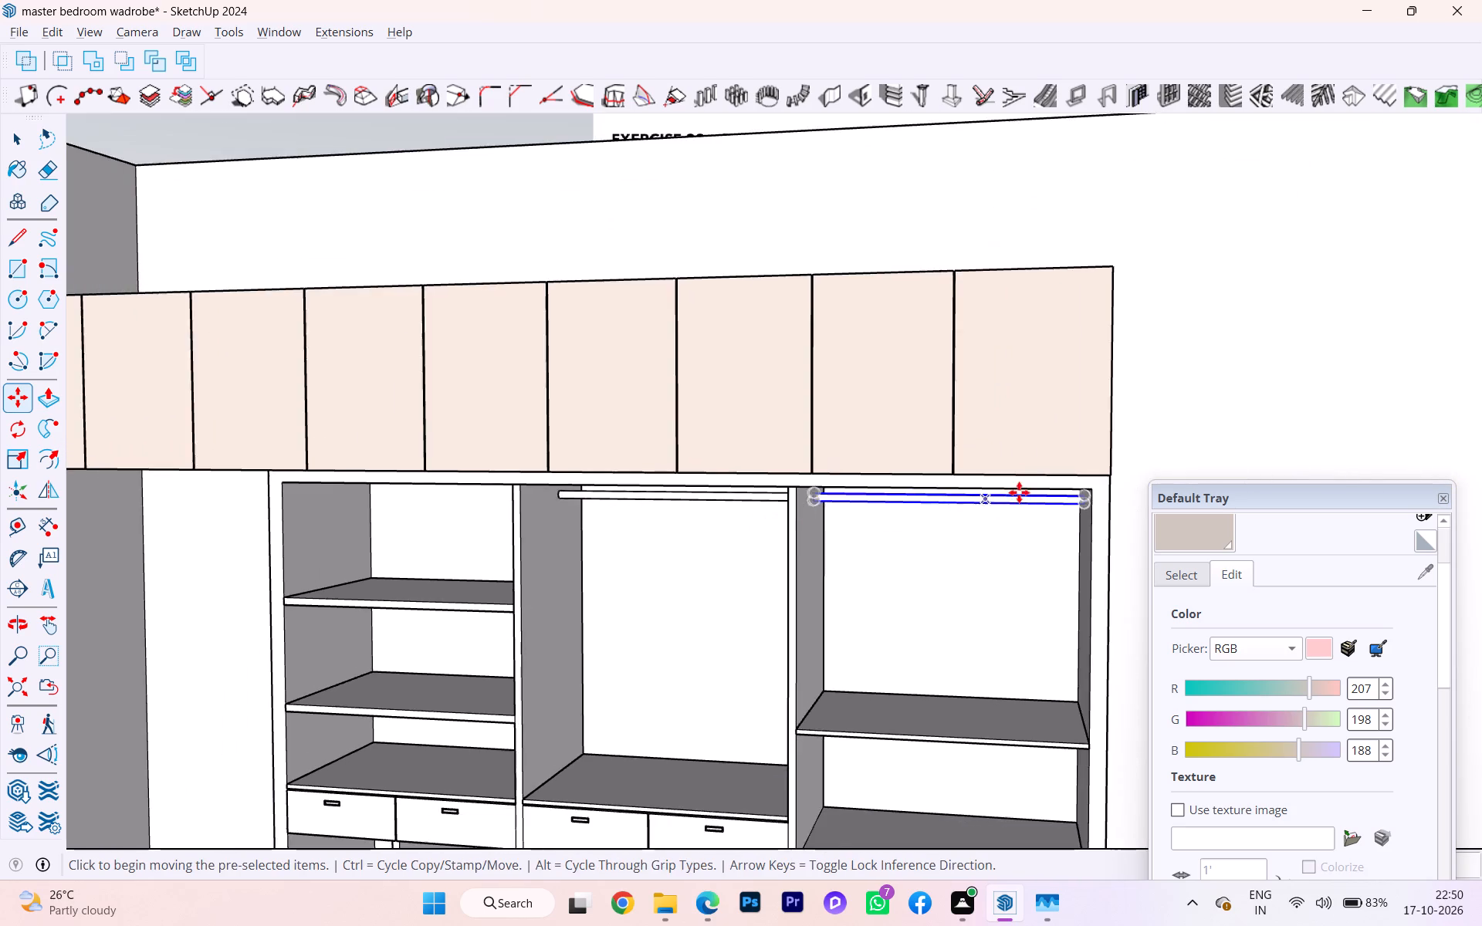
scroll(1019, 492, "up", 3)
scroll(1135, 483, "up", 2)
scroll(1135, 485, "down", 1)
scroll(1136, 485, "up", 5)
scroll(1135, 485, "down", 4)
middle_click_drag(1118, 488, 965, 500)
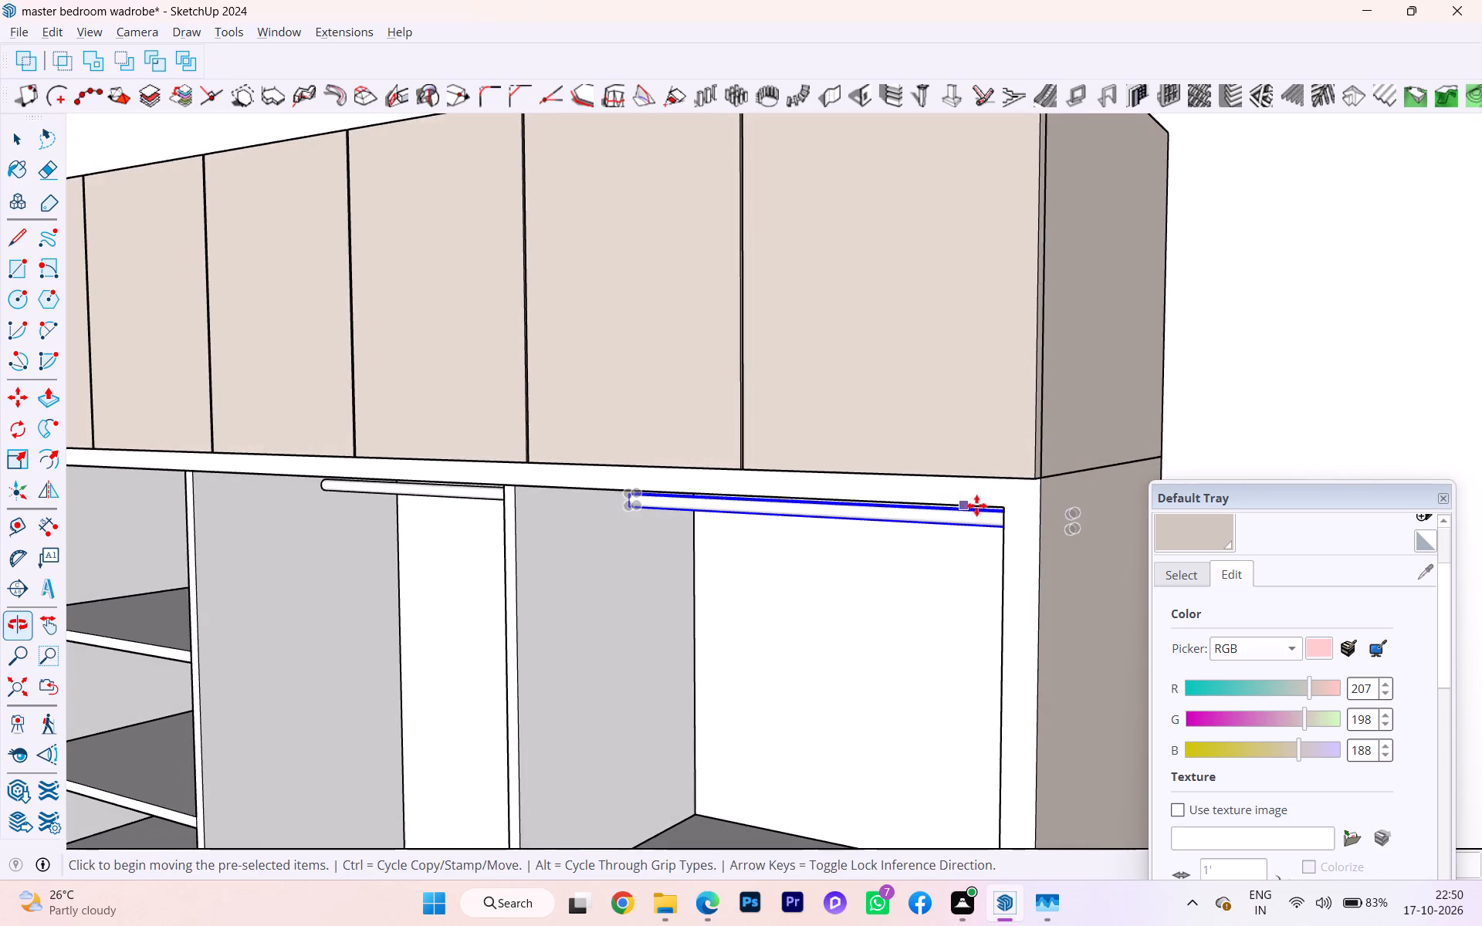
scroll(986, 521, "up", 2)
middle_click_drag(990, 522, 1064, 484)
scroll(1063, 484, "down", 1)
scroll(536, 525, "up", 7)
scroll(604, 498, "up", 2)
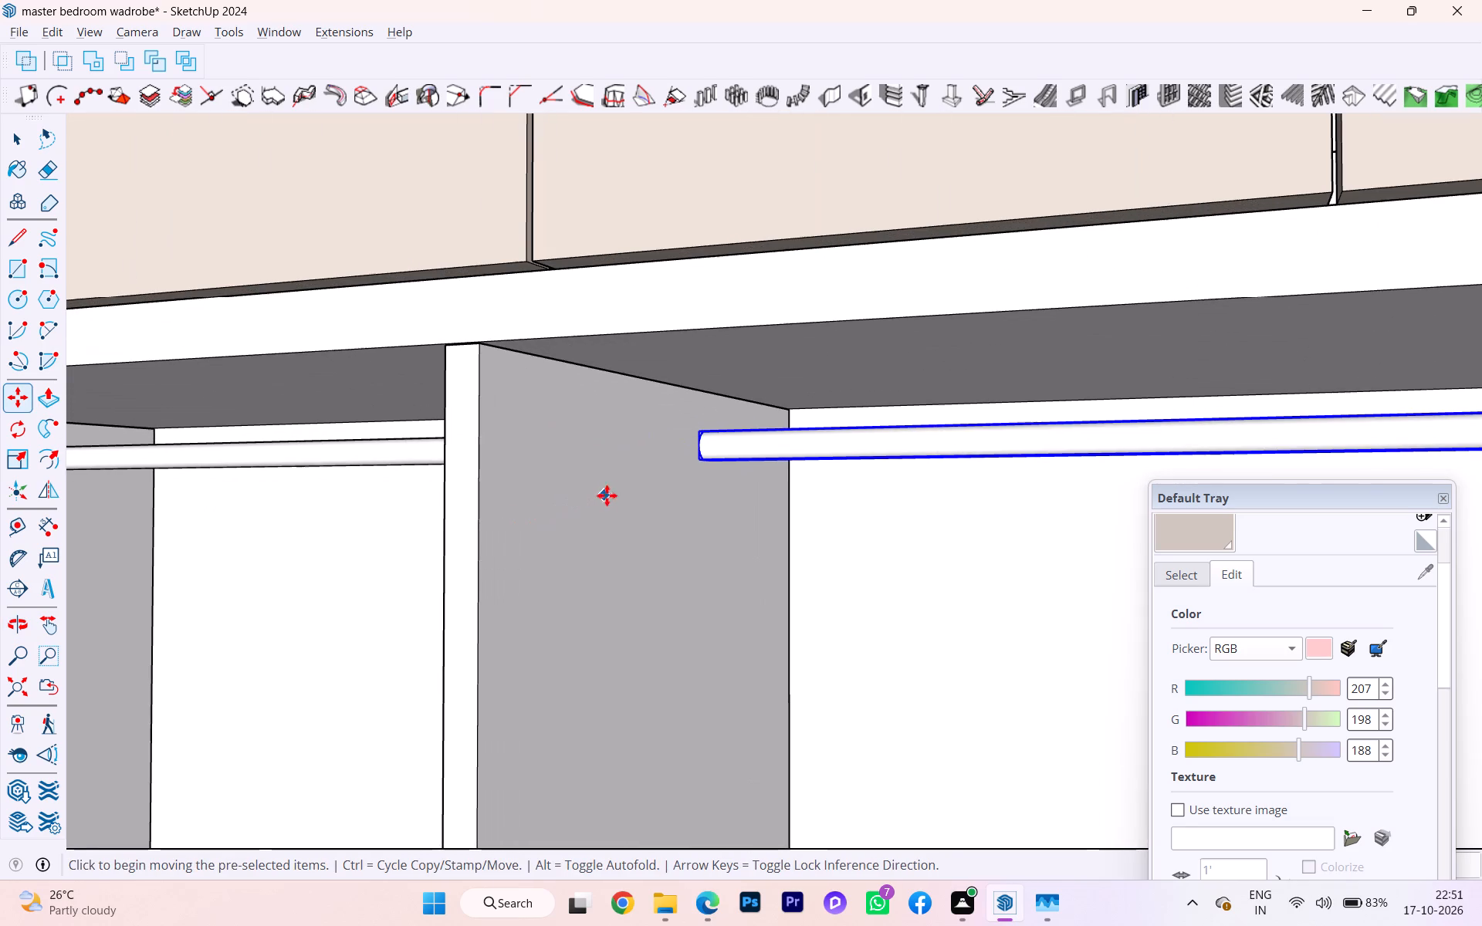
scroll(568, 505, "down", 1)
middle_click_drag(568, 505, 752, 586)
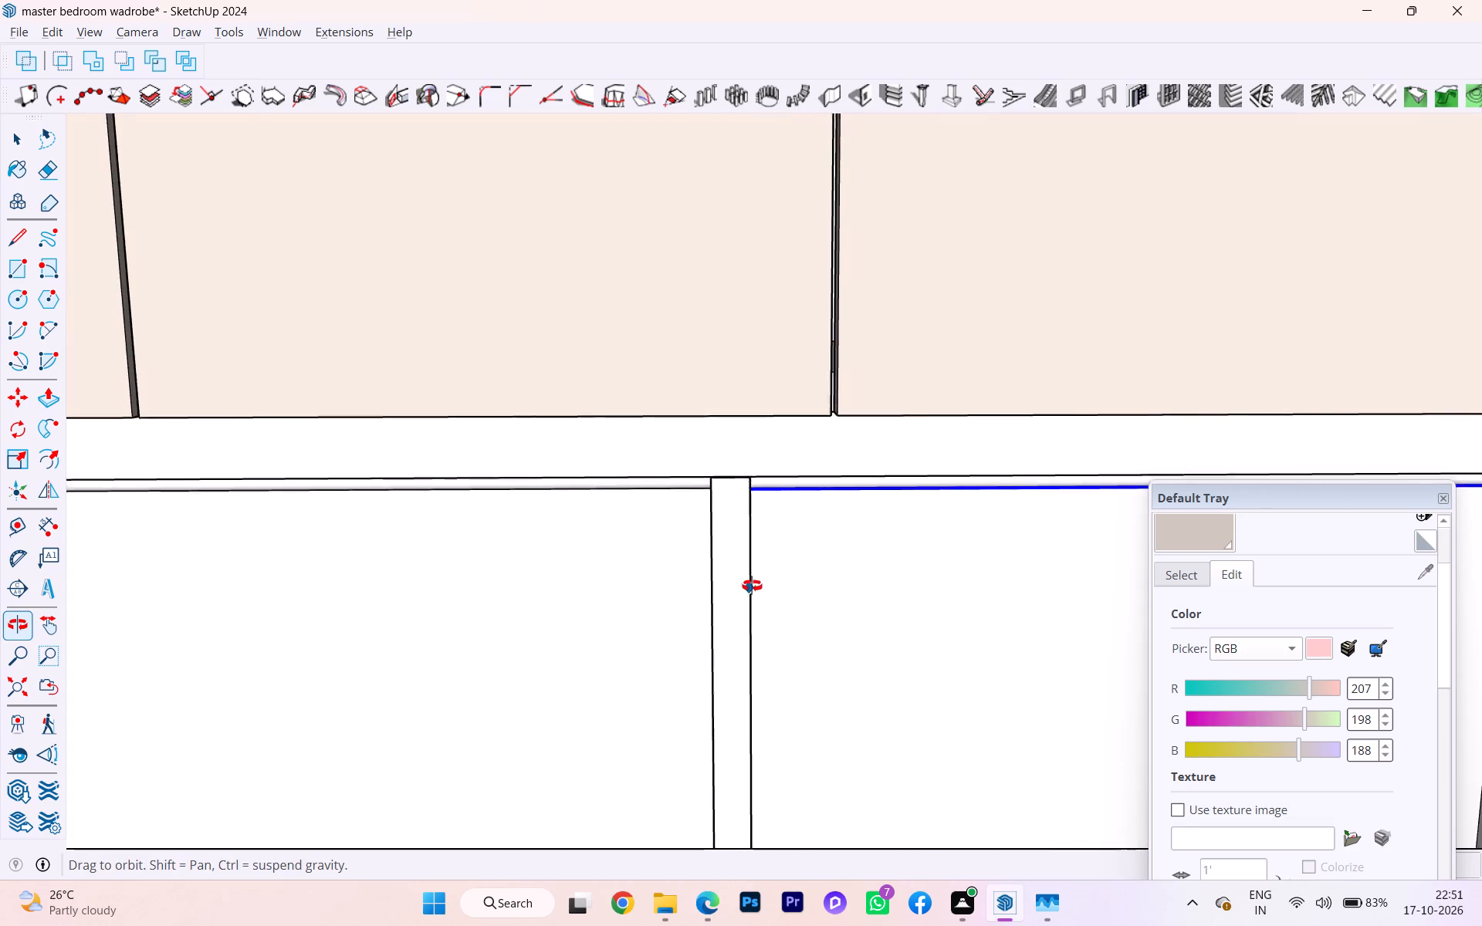
middle_click_drag(752, 586, 736, 563)
scroll(751, 505, "up", 2)
scroll(751, 501, "down", 2)
scroll(751, 499, "up", 7)
scroll(746, 470, "down", 1)
scroll(746, 470, "up", 3)
scroll(742, 468, "down", 4)
scroll(742, 468, "up", 1)
scroll(621, 461, "down", 2)
scroll(603, 459, "up", 2)
scroll(599, 459, "down", 4)
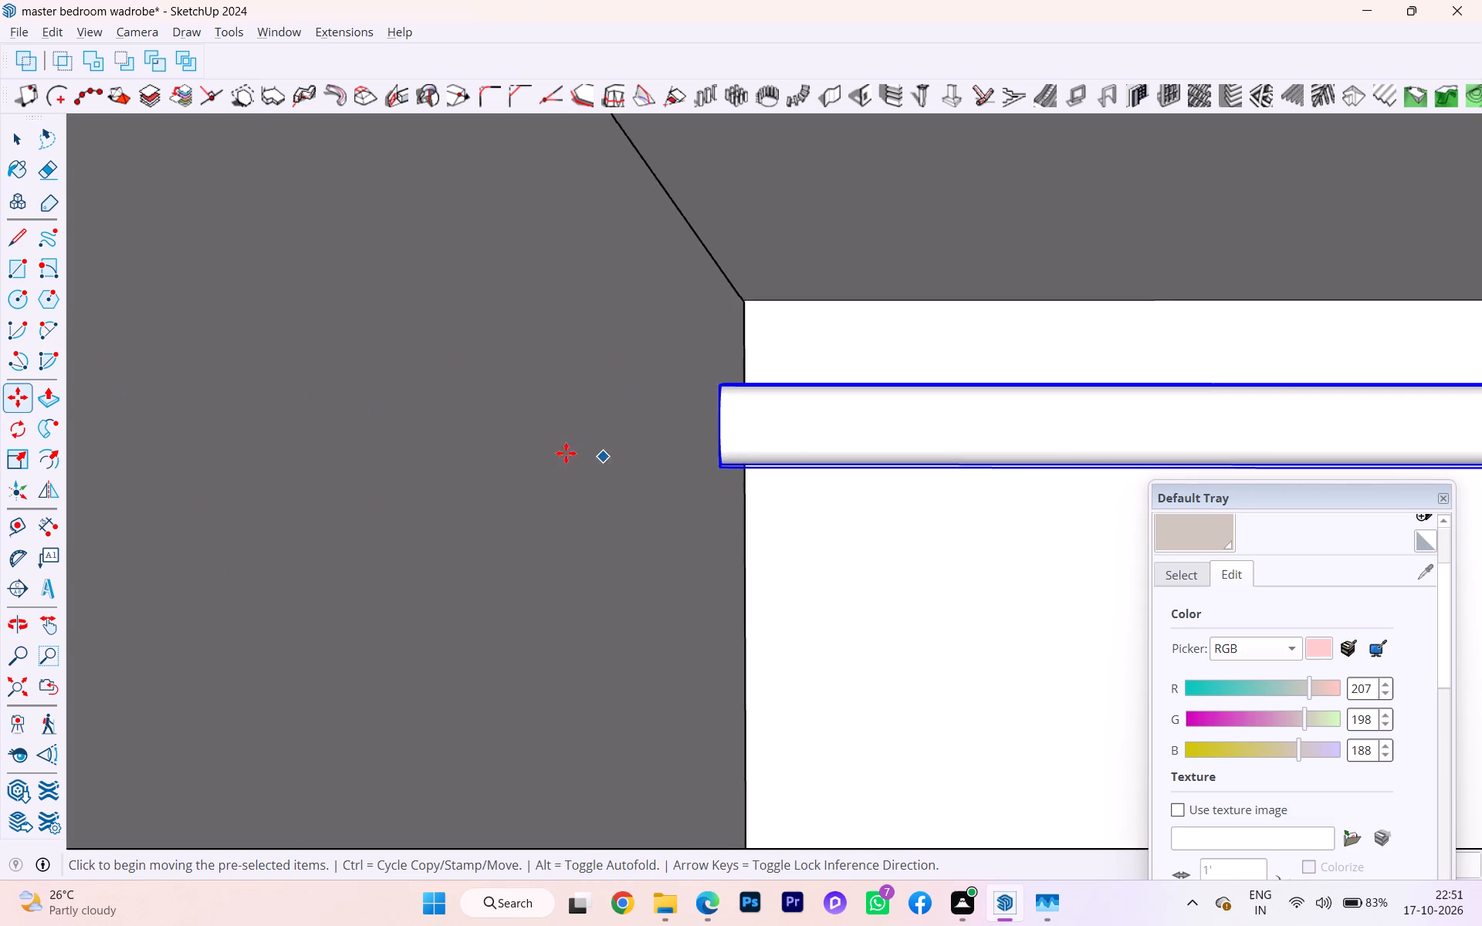
scroll(480, 463, "down", 1)
scroll(480, 463, "up", 2)
scroll(479, 463, "down", 2)
scroll(478, 463, "up", 3)
scroll(408, 482, "down", 3)
scroll(408, 482, "up", 1)
scroll(408, 482, "down", 7)
scroll(400, 491, "up", 6)
scroll(403, 495, "down", 4)
scroll(425, 519, "up", 3)
scroll(425, 519, "down", 6)
scroll(429, 523, "up", 1)
scroll(430, 523, "down", 2)
scroll(465, 519, "up", 1)
scroll(465, 519, "down", 5)
scroll(455, 505, "up", 1)
key("space")
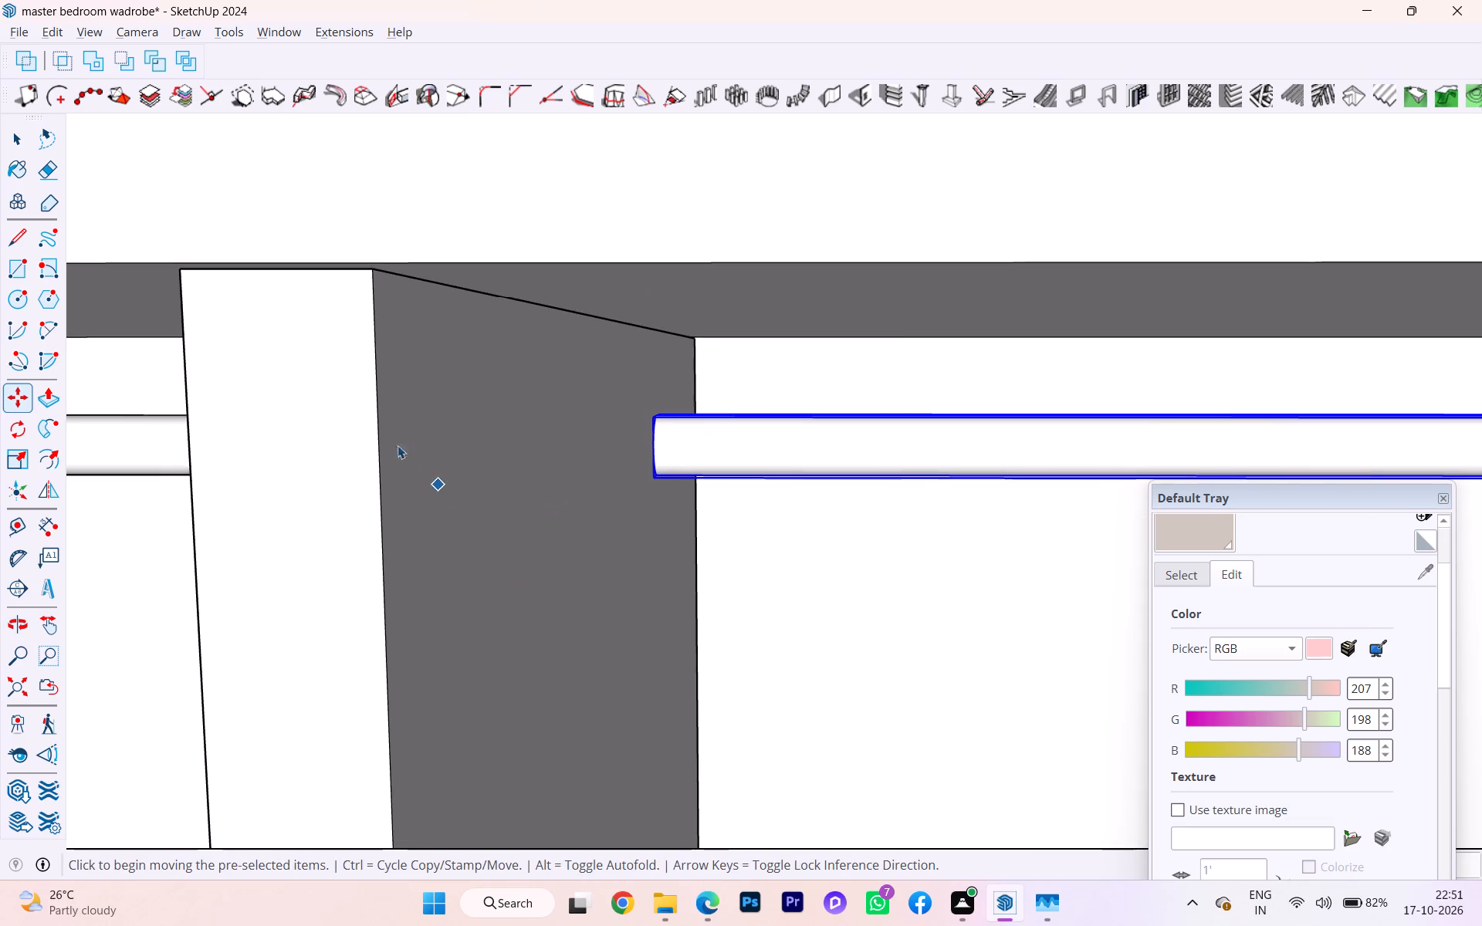
left_click(19, 152)
left_click(152, 333)
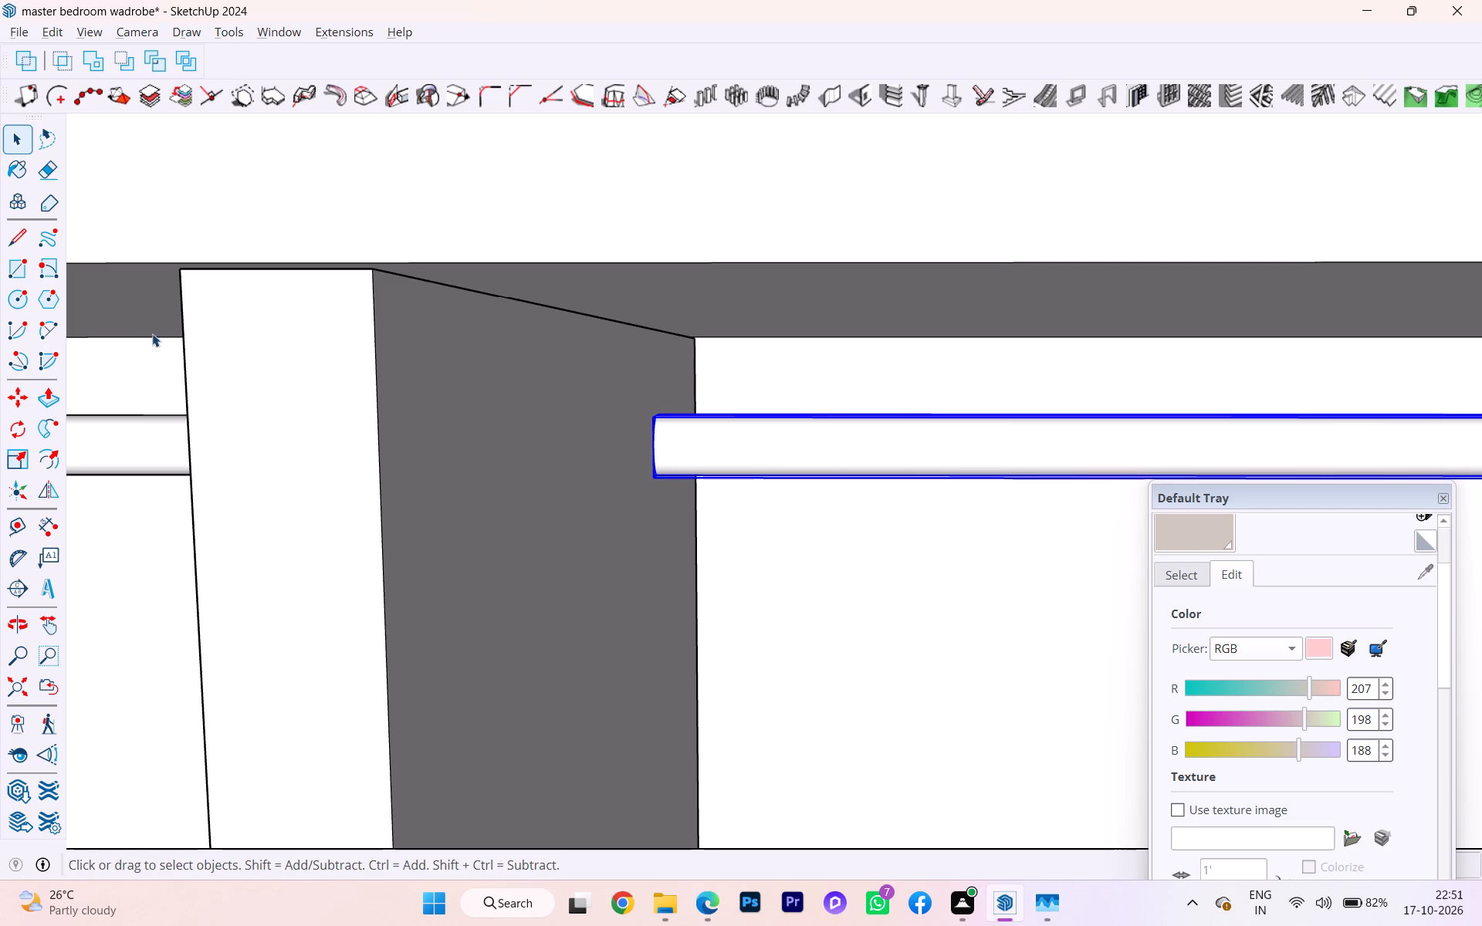
scroll(240, 436, "down", 4)
scroll(244, 447, "up", 1)
scroll(246, 451, "down", 1)
scroll(247, 452, "up", 1)
scroll(248, 452, "down", 11)
scroll(276, 472, "up", 1)
scroll(276, 472, "down", 4)
scroll(280, 479, "up", 1)
scroll(302, 509, "down", 3)
scroll(299, 508, "up", 1)
scroll(299, 508, "down", 1)
scroll(297, 508, "up", 7)
scroll(297, 508, "down", 4)
scroll(296, 507, "up", 1)
scroll(296, 507, "down", 1)
scroll(296, 507, "up", 3)
scroll(296, 507, "down", 1)
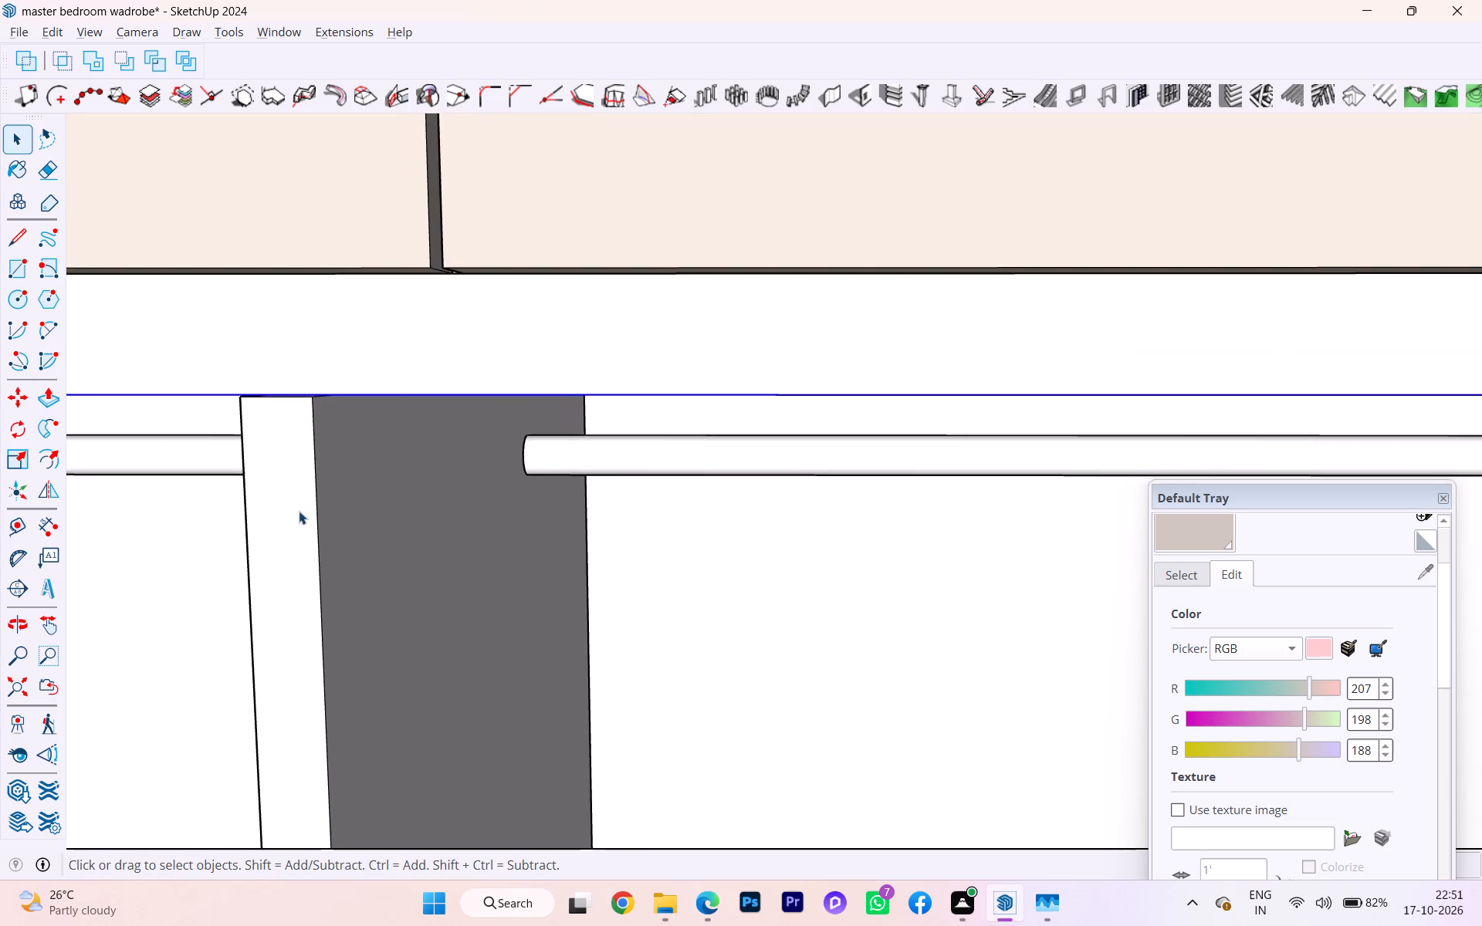
Paint the right bay's hanger rod with the shiny, silver-striped material from the Metal collection.
scroll(299, 511, "down", 1)
scroll(372, 519, "up", 1)
scroll(376, 522, "down", 1)
scroll(384, 526, "up", 2)
scroll(387, 527, "down", 1)
scroll(197, 500, "down", 11)
scroll(337, 507, "down", 1)
middle_click_drag(340, 497, 350, 433)
scroll(798, 426, "down", 2)
left_click(900, 625)
scroll(851, 540, "down", 1)
middle_click_drag(851, 539, 777, 634)
scroll(783, 569, "down", 3)
scroll(783, 563, "up", 1)
scroll(783, 559, "down", 1)
middle_click_drag(668, 519, 665, 481)
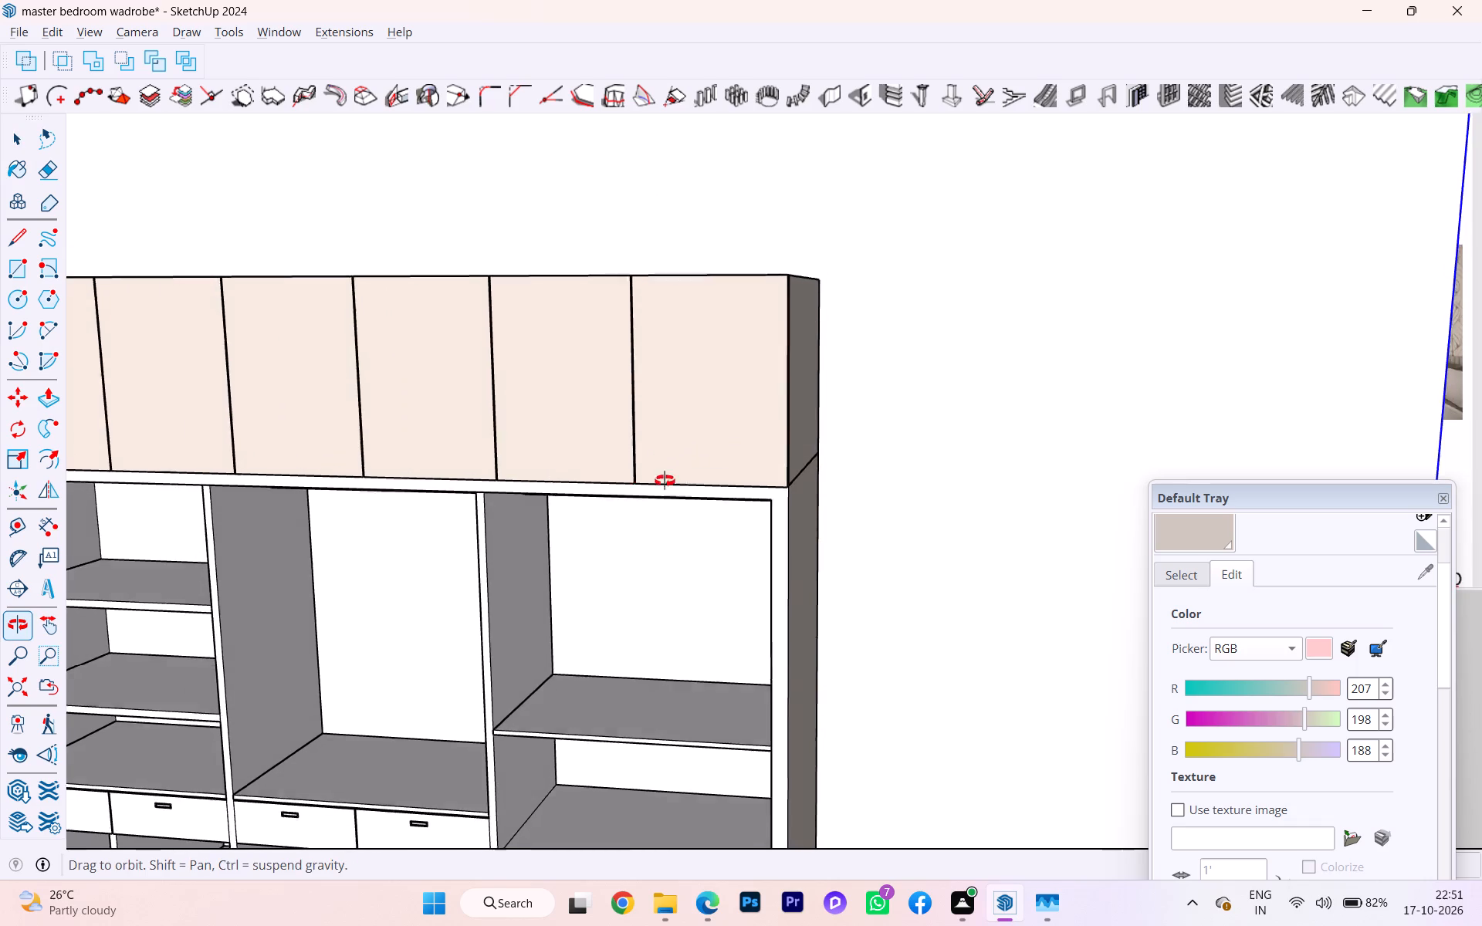
middle_click_drag(665, 481, 695, 407)
scroll(668, 470, "up", 3)
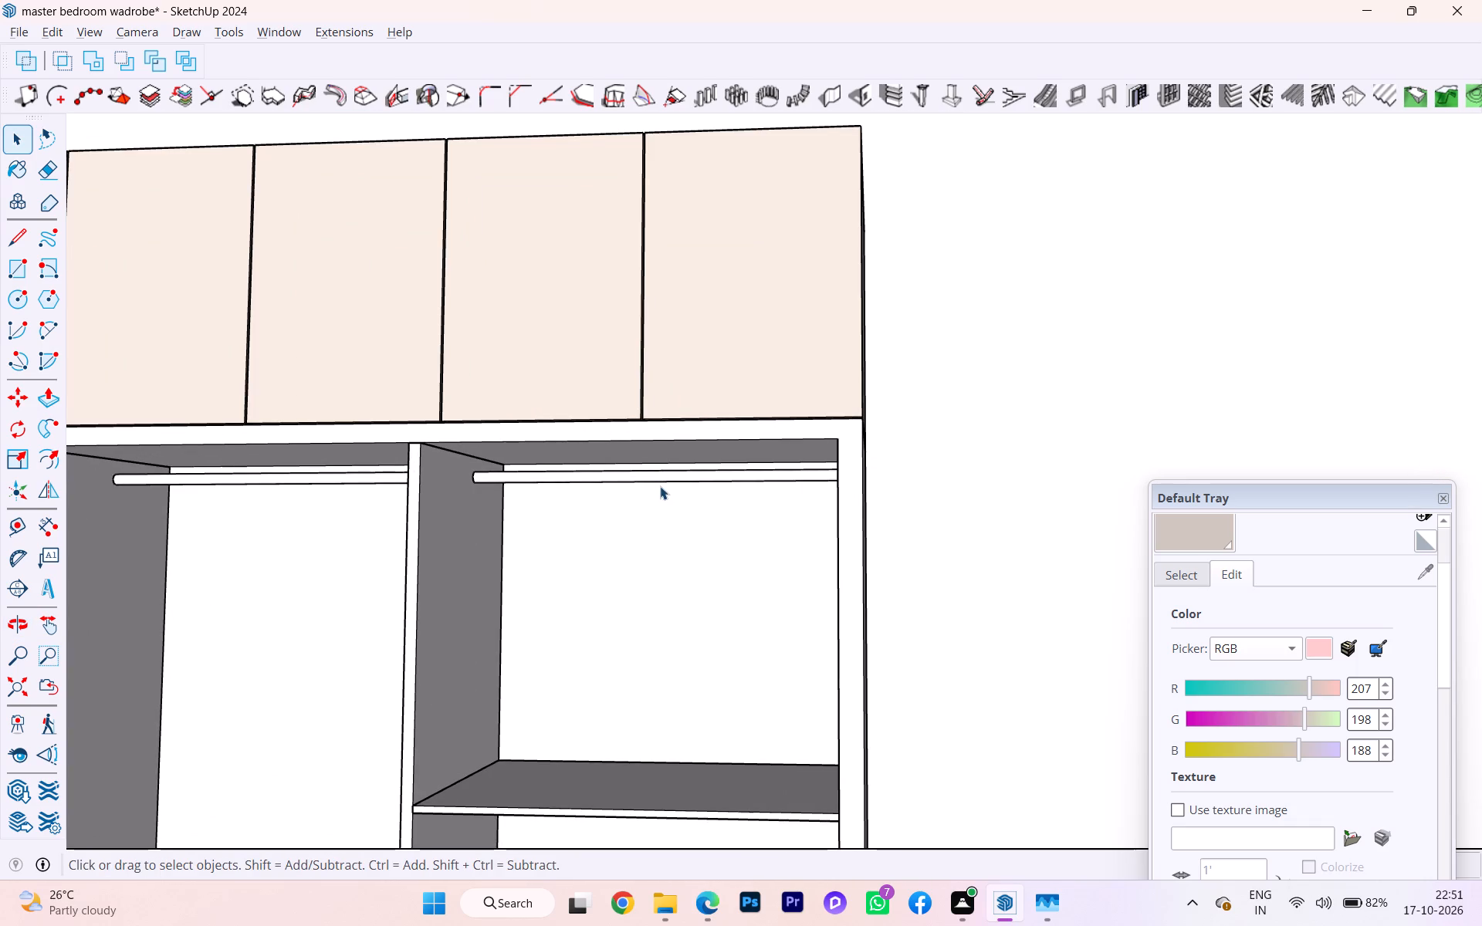
scroll(660, 486, "up", 3)
left_click(656, 475)
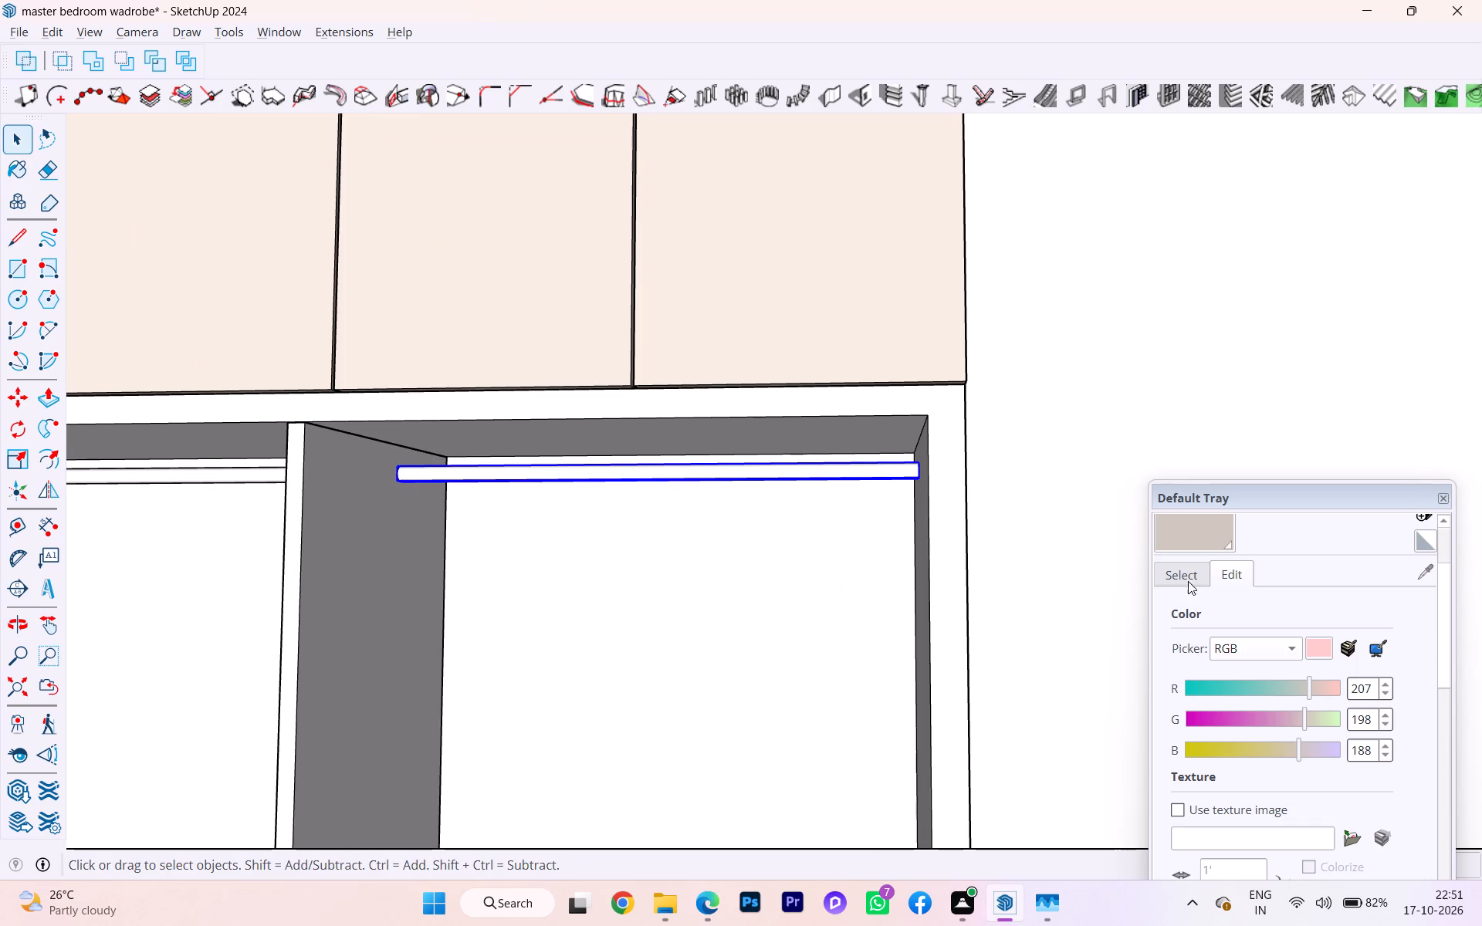
left_click(1184, 575)
left_click(1225, 604)
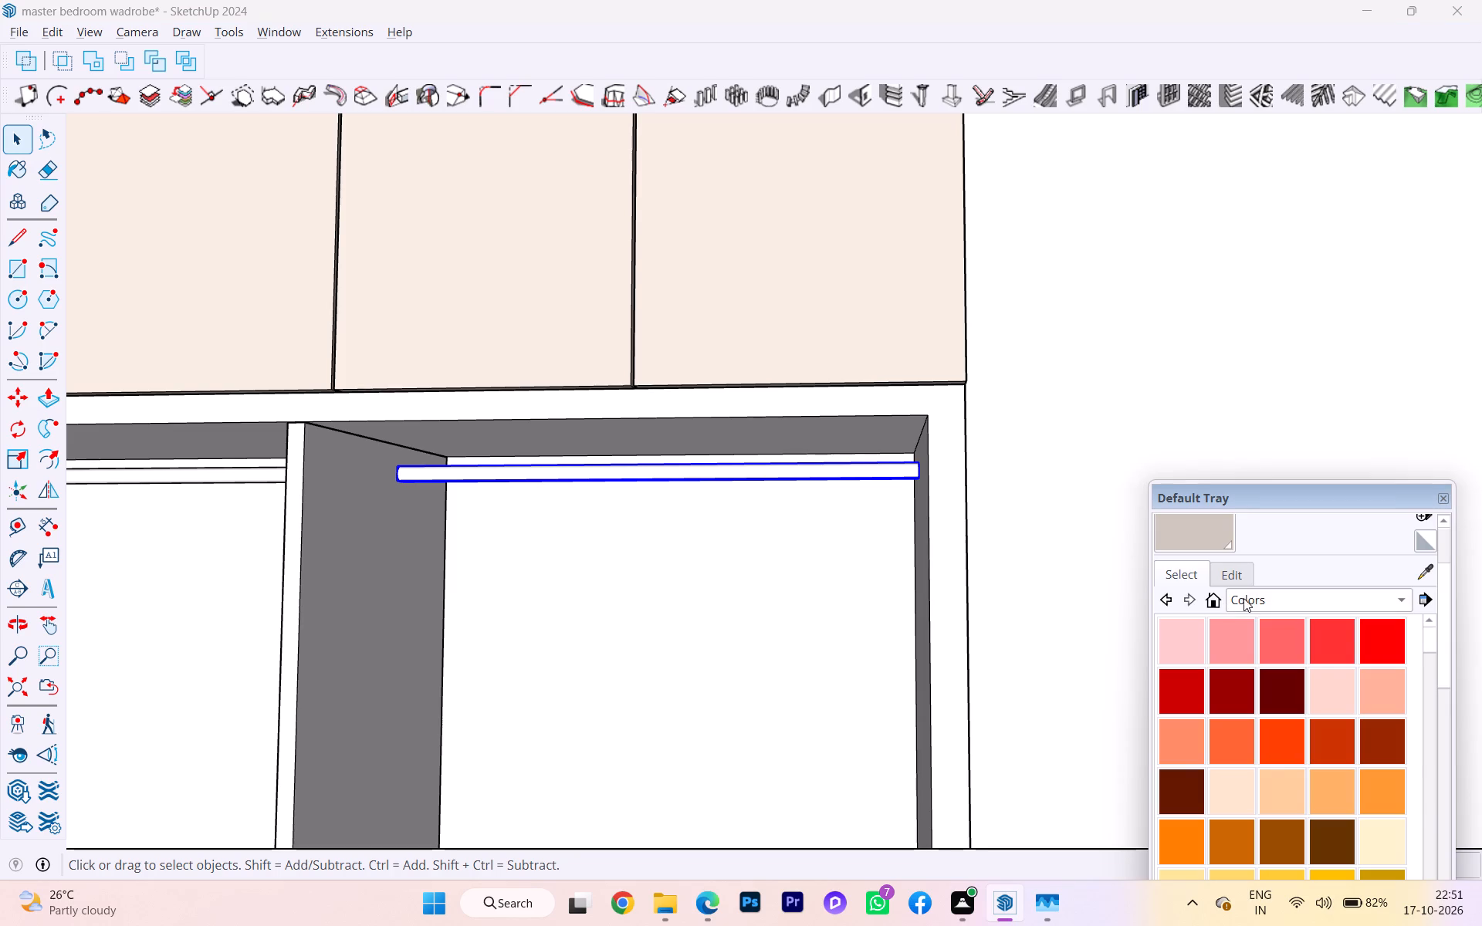
left_click(1250, 597)
left_click(1228, 745)
left_click(1272, 586)
left_click(1257, 603)
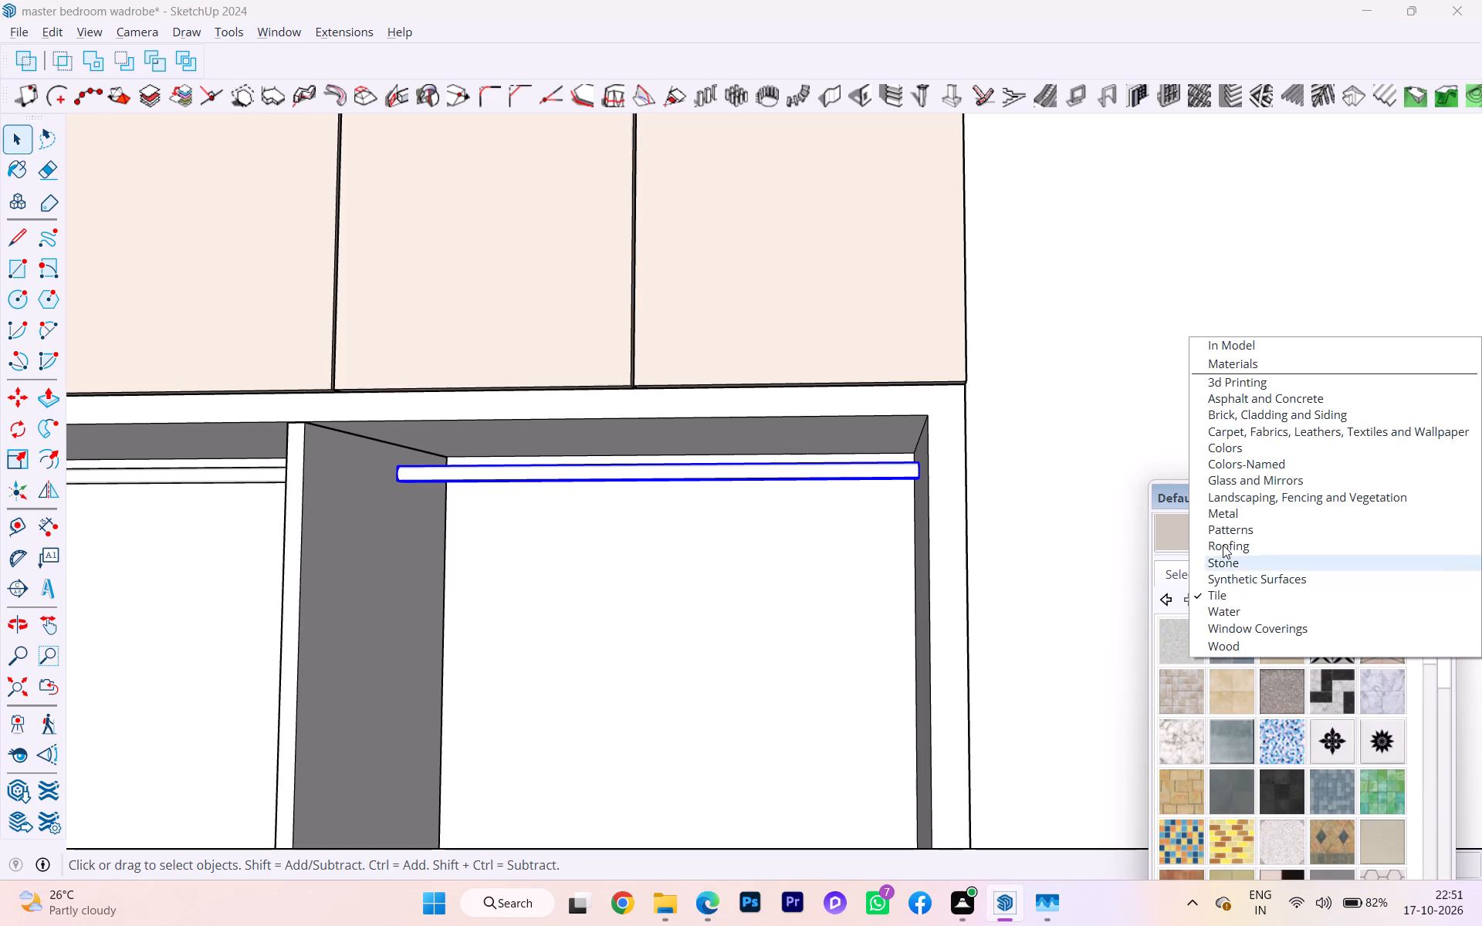
left_click(1218, 510)
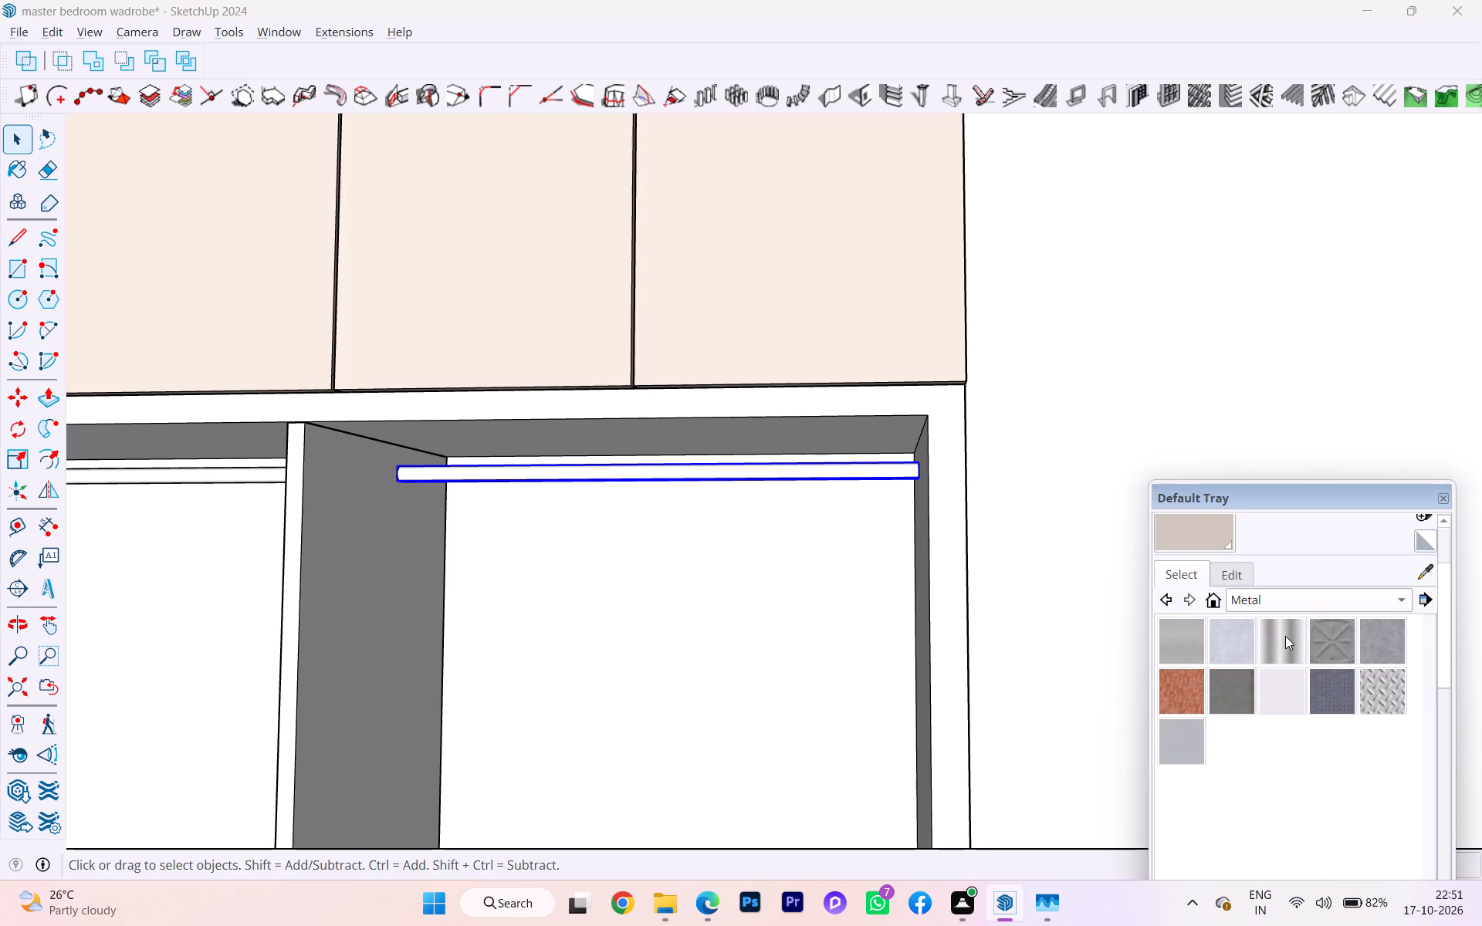
left_click(1287, 634)
left_click(826, 480)
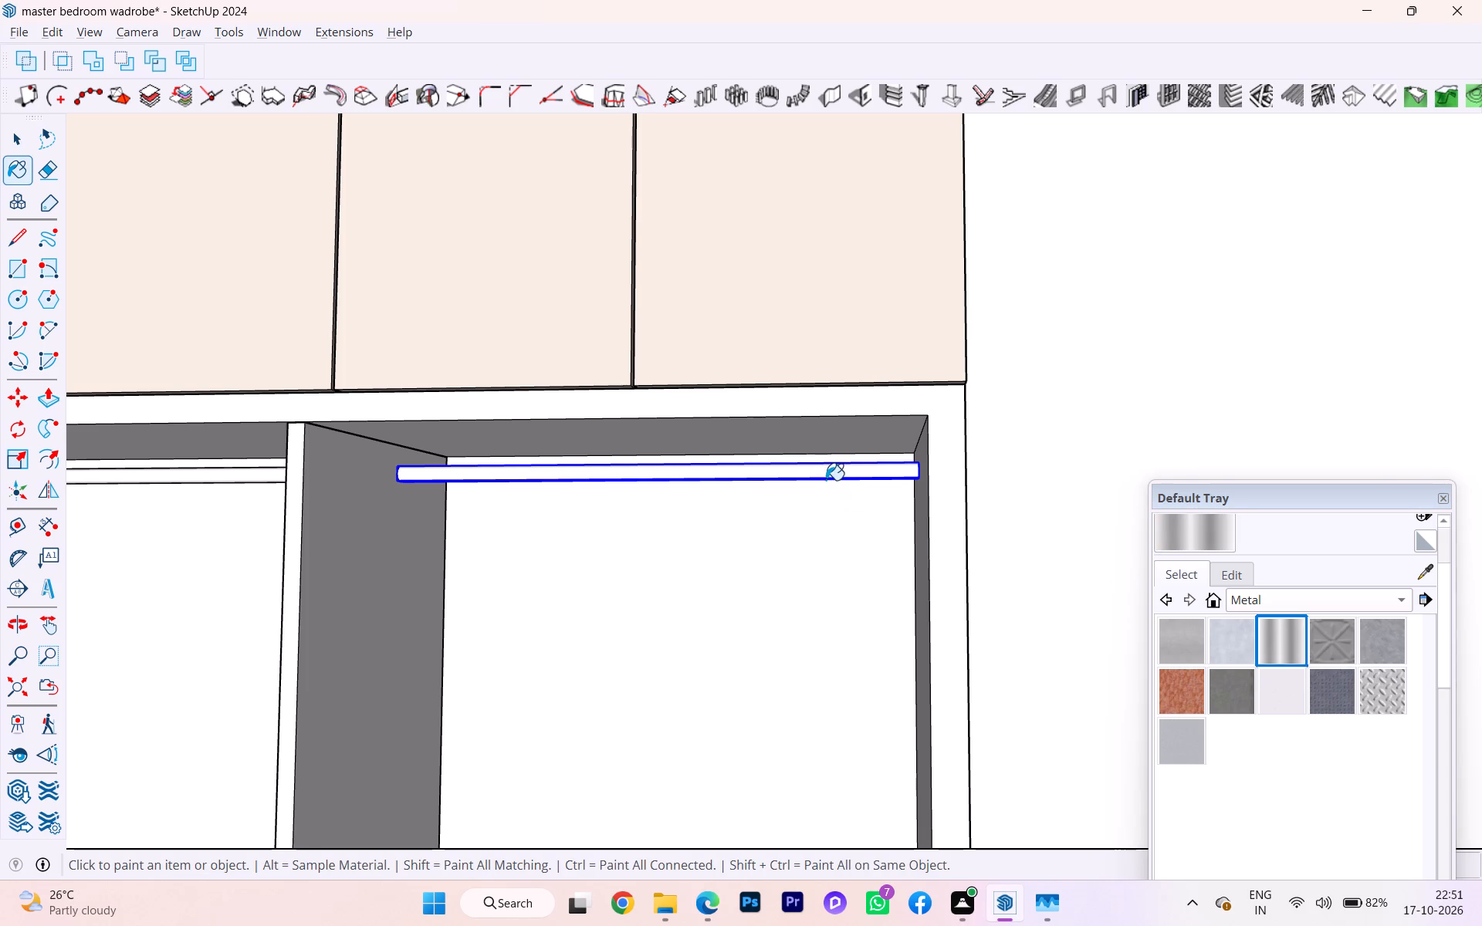
left_click(828, 470)
scroll(834, 478, "up", 3)
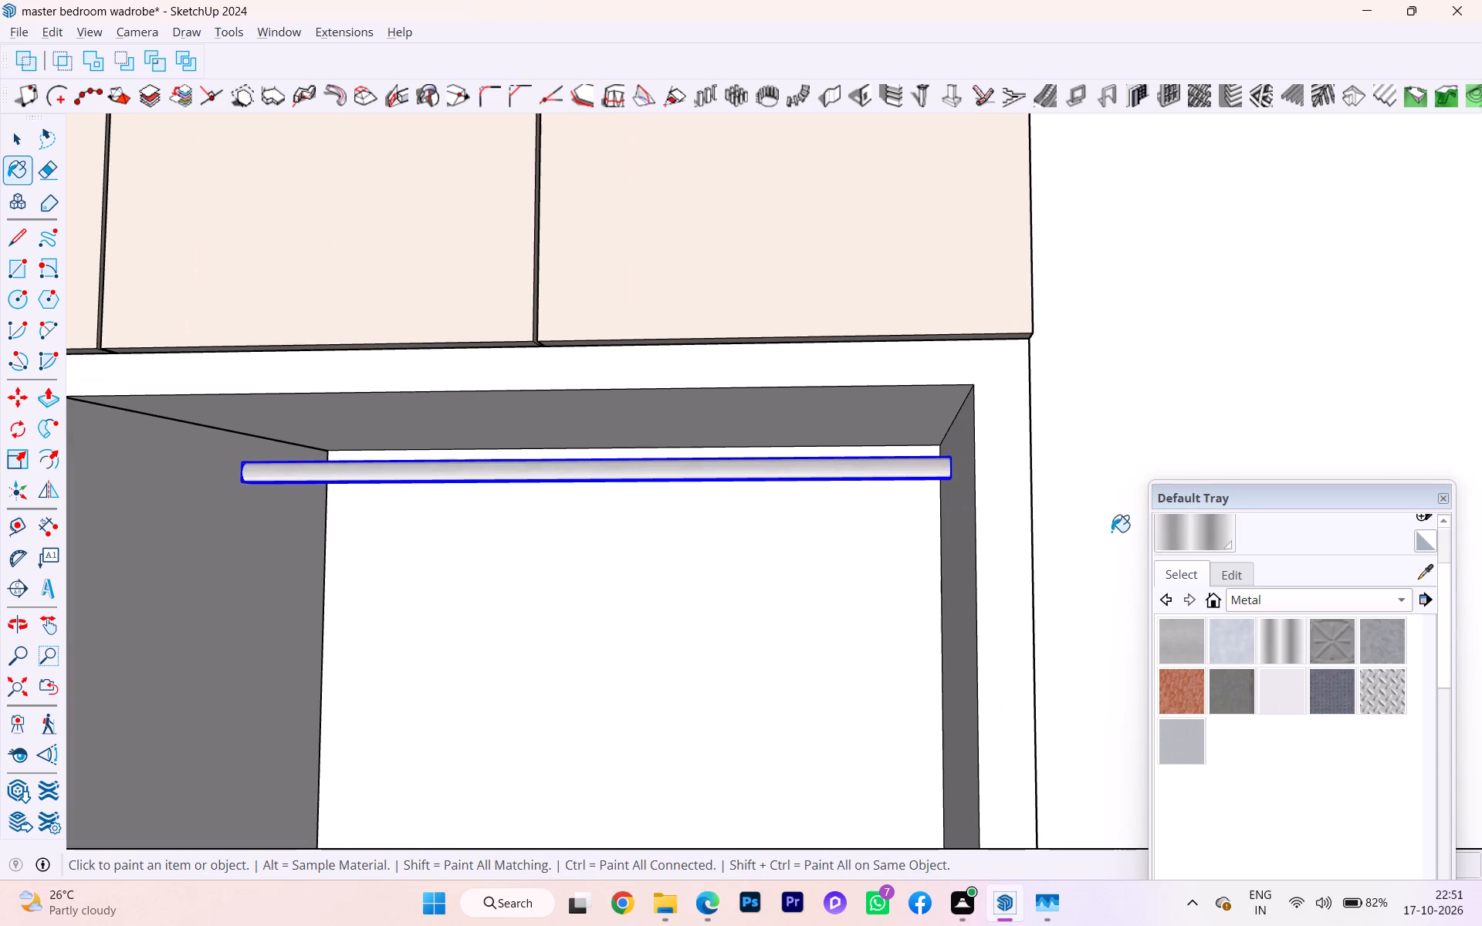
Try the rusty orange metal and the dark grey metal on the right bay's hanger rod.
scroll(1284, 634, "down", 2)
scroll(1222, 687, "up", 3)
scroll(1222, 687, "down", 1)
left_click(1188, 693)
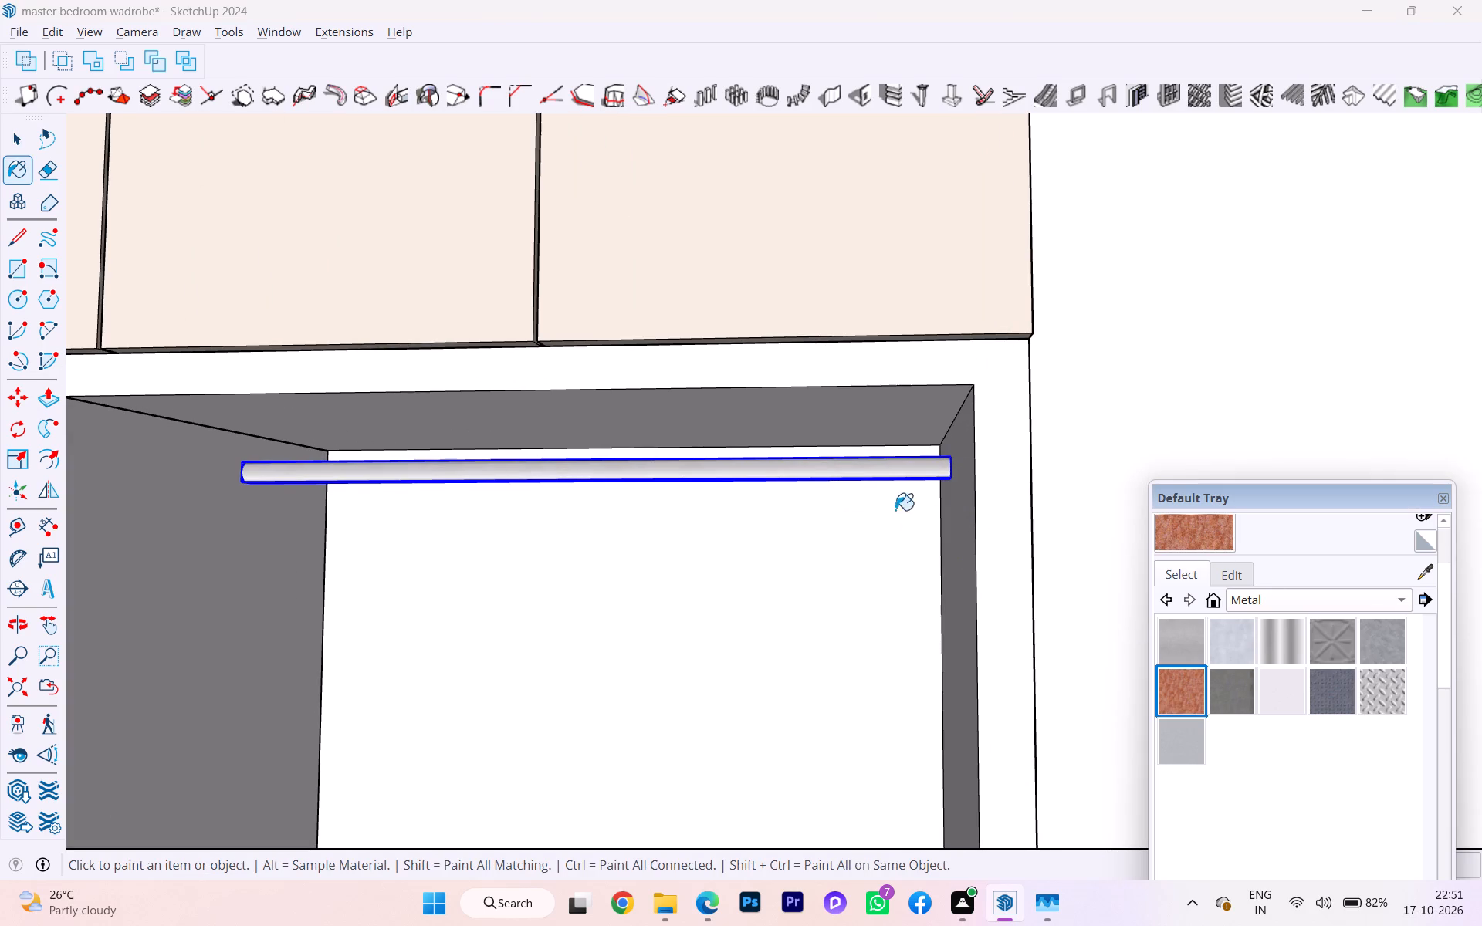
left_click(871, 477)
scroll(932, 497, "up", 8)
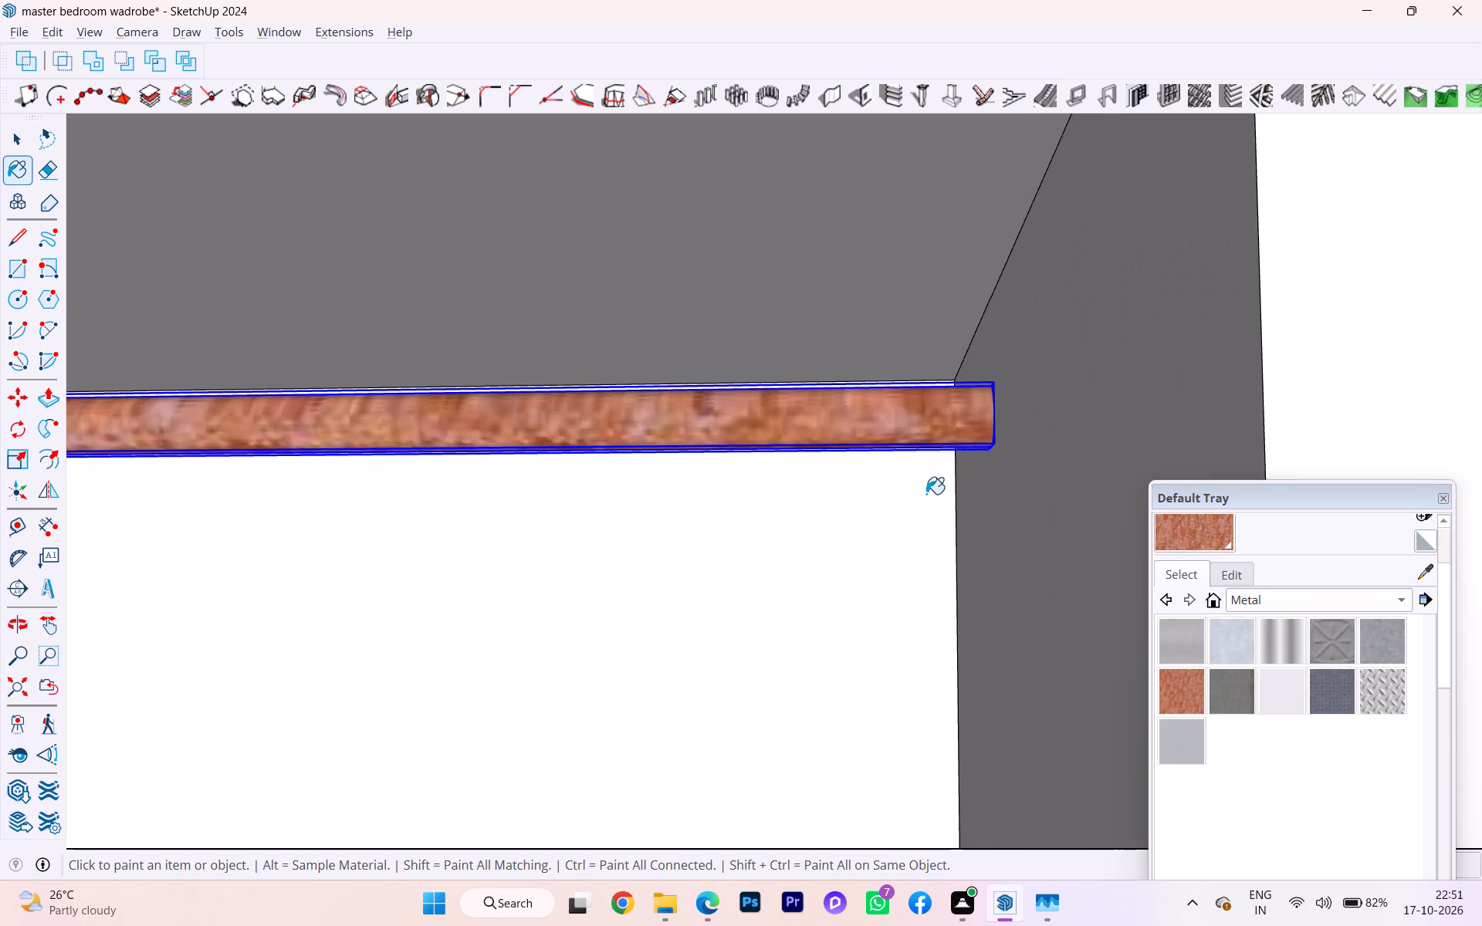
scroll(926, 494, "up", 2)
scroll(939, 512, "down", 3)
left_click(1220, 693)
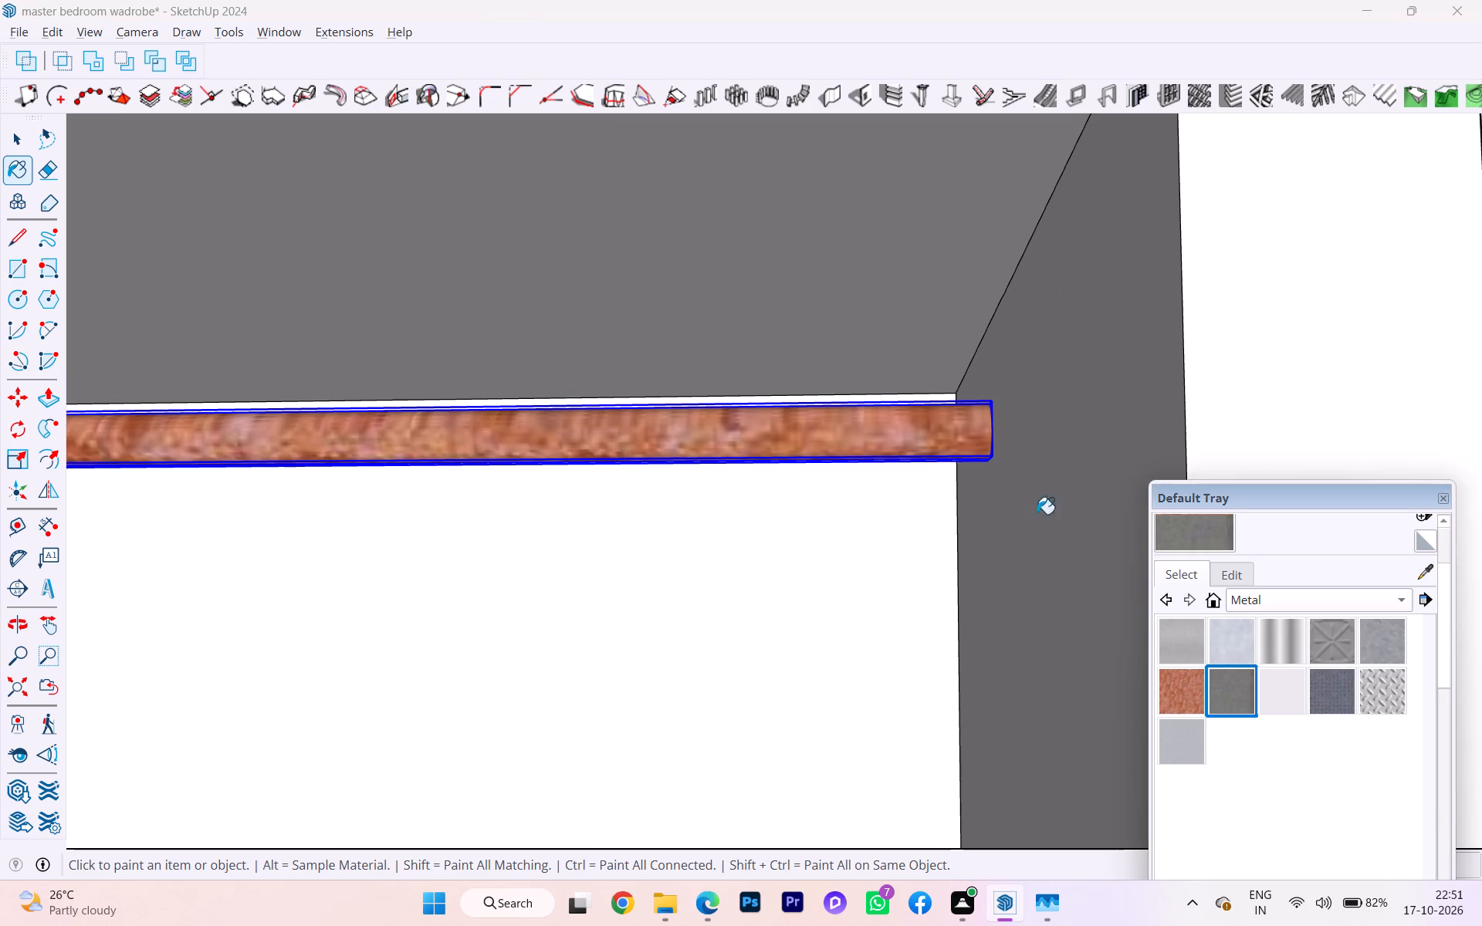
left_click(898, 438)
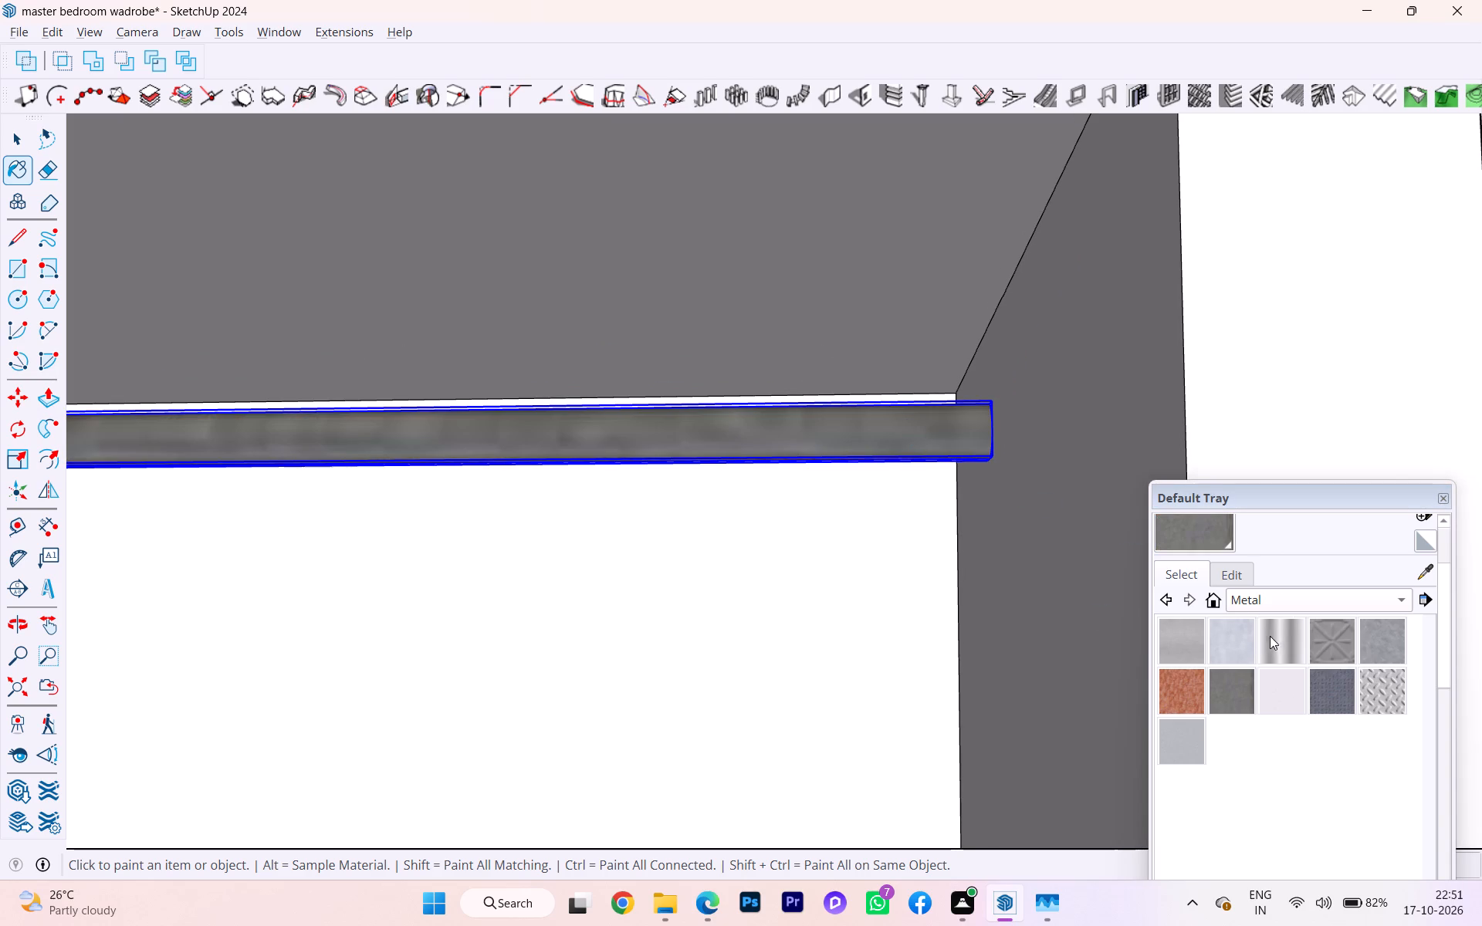
Repaint the right bay's hanger rod with the shiny, silver-striped metal and clear the rod's selection.
left_click(1271, 636)
left_click(921, 433)
scroll(935, 526, "down", 2)
scroll(931, 532, "up", 1)
scroll(920, 542, "down", 8)
scroll(872, 555, "up", 2)
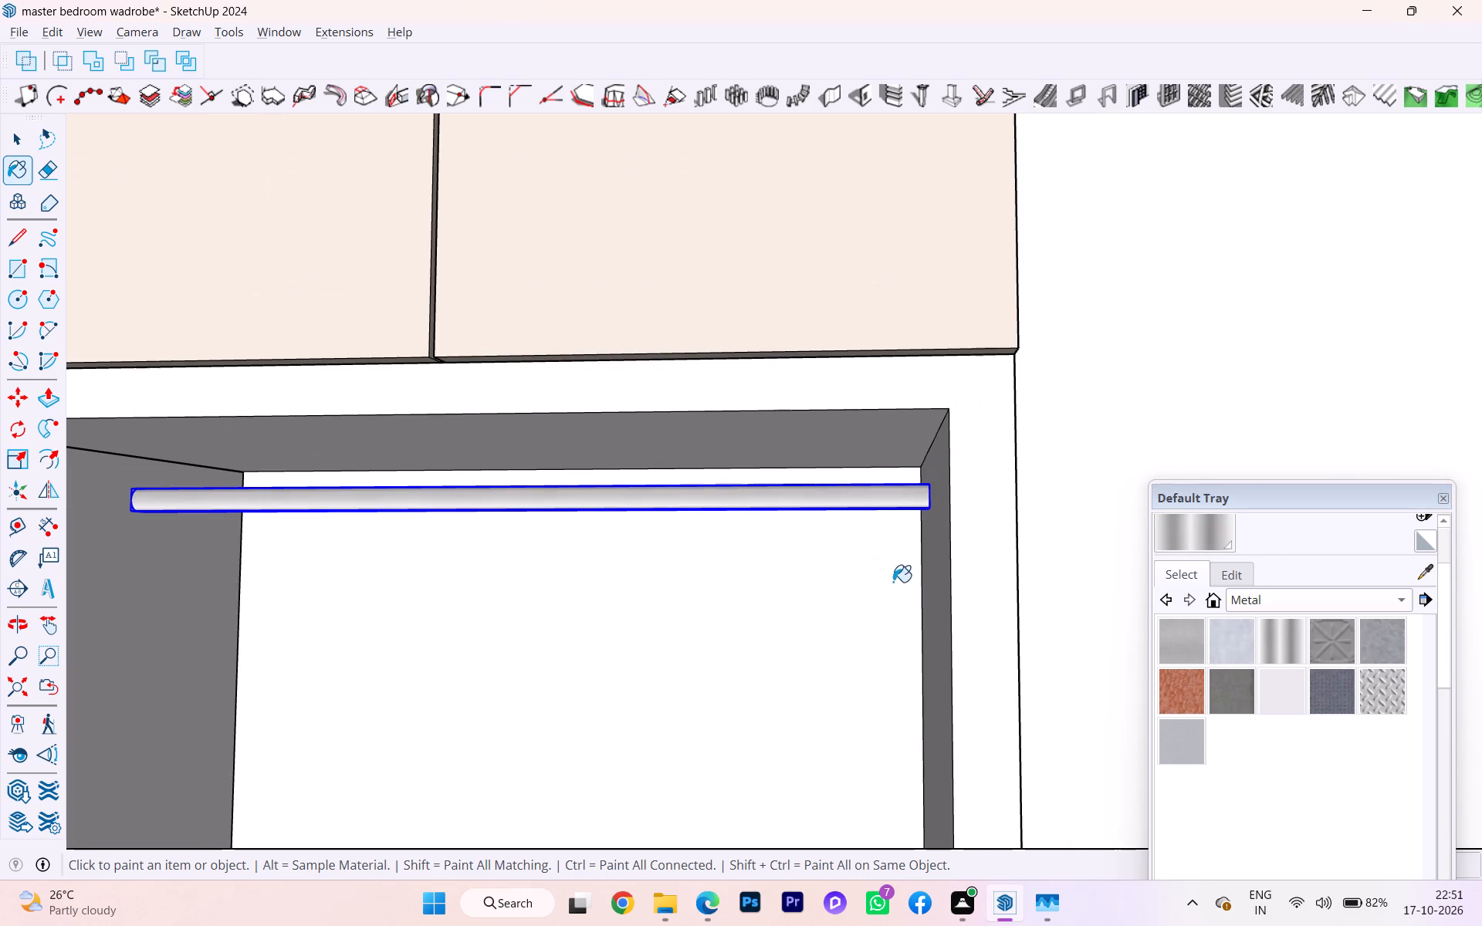
key("space")
left_click(786, 634)
Inside the centre bay's hanger rod group, paint all the rod geometry with the same silver-striped metal, and exit the group.
scroll(959, 525, "down", 4)
scroll(978, 521, "up", 1)
scroll(983, 520, "down", 5)
scroll(769, 583, "down", 2)
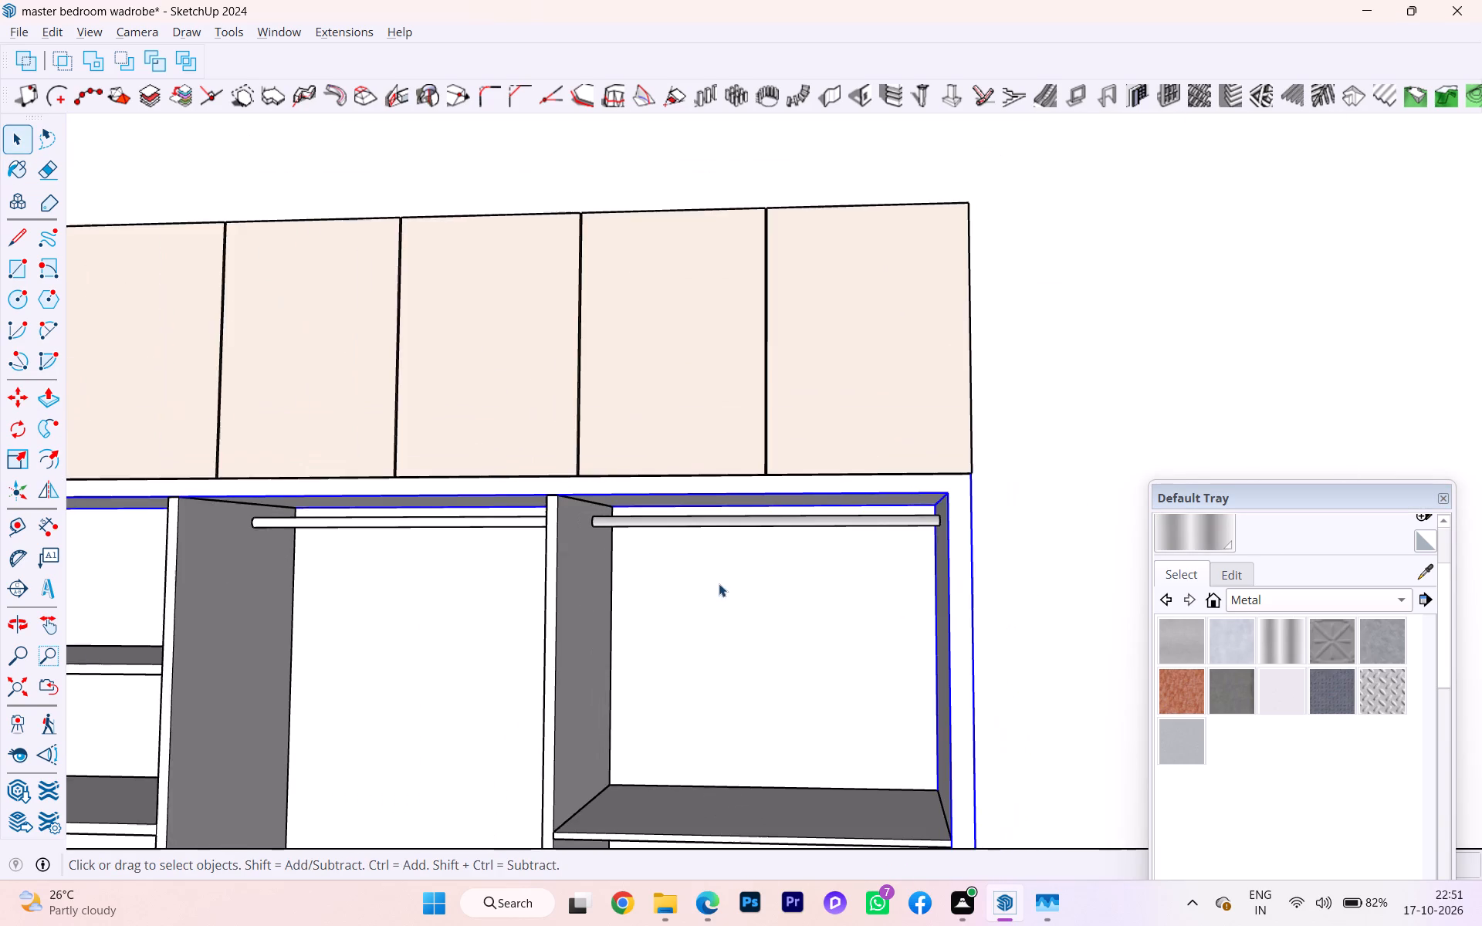
scroll(541, 528, "up", 3)
left_click(513, 519)
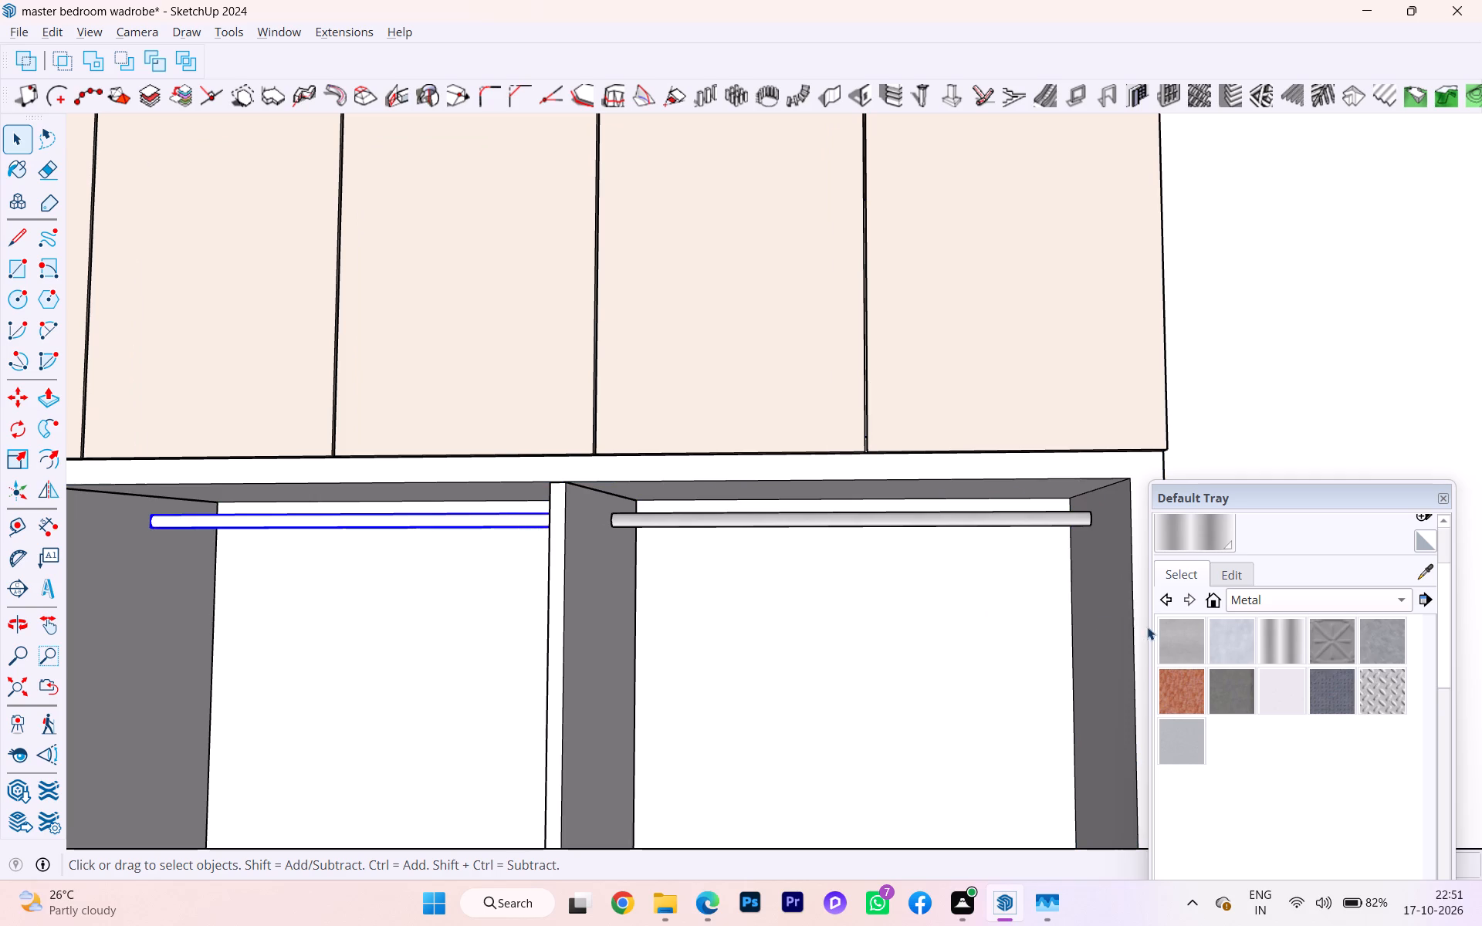
left_click(1275, 632)
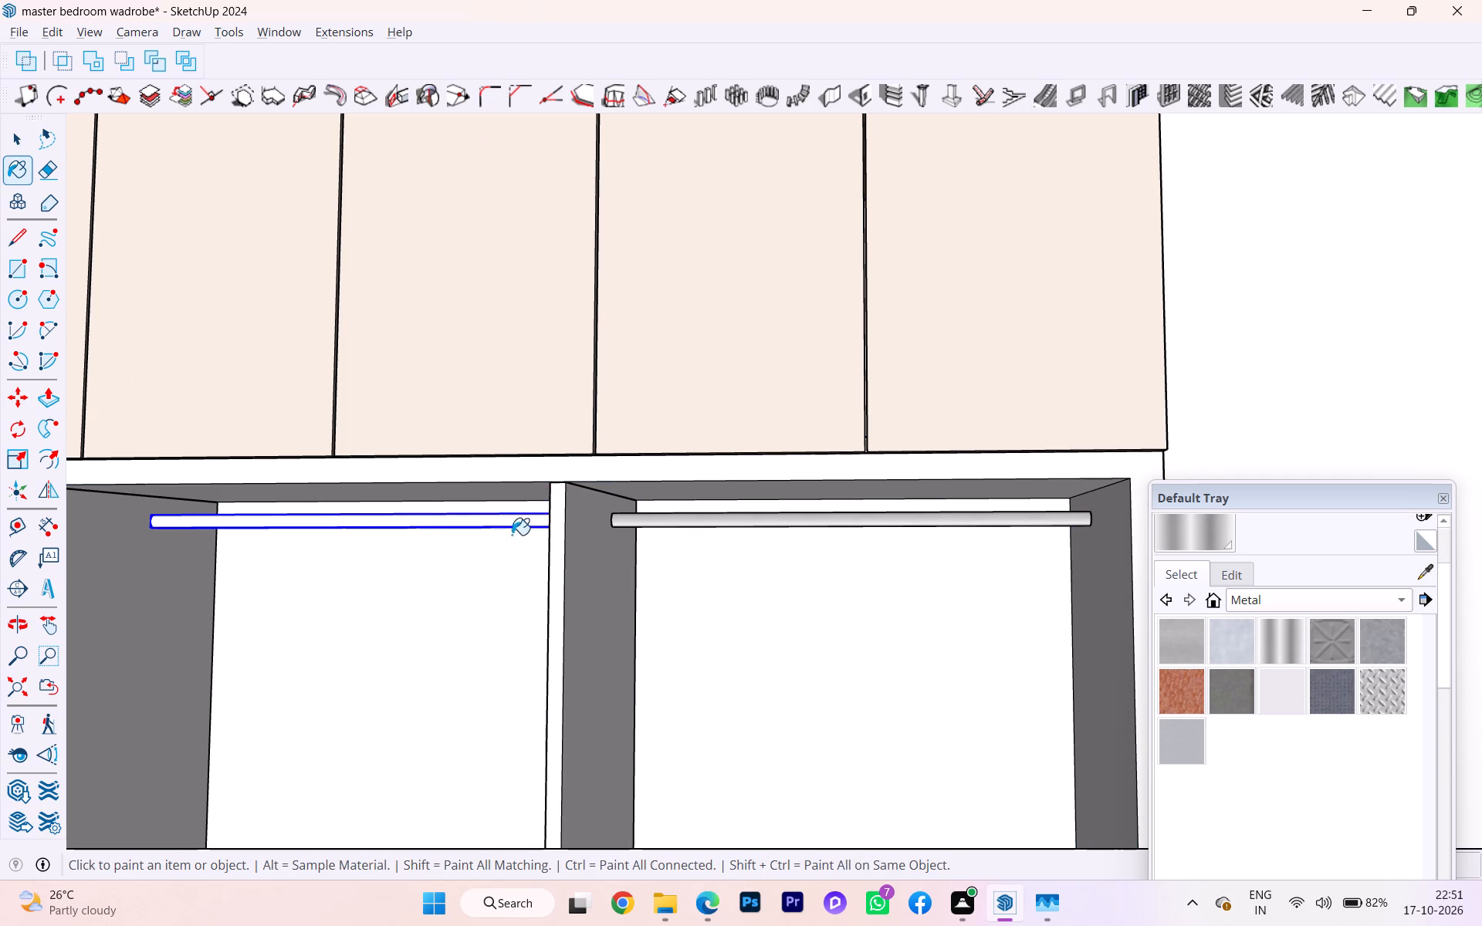
key("space")
triple_click(502, 522)
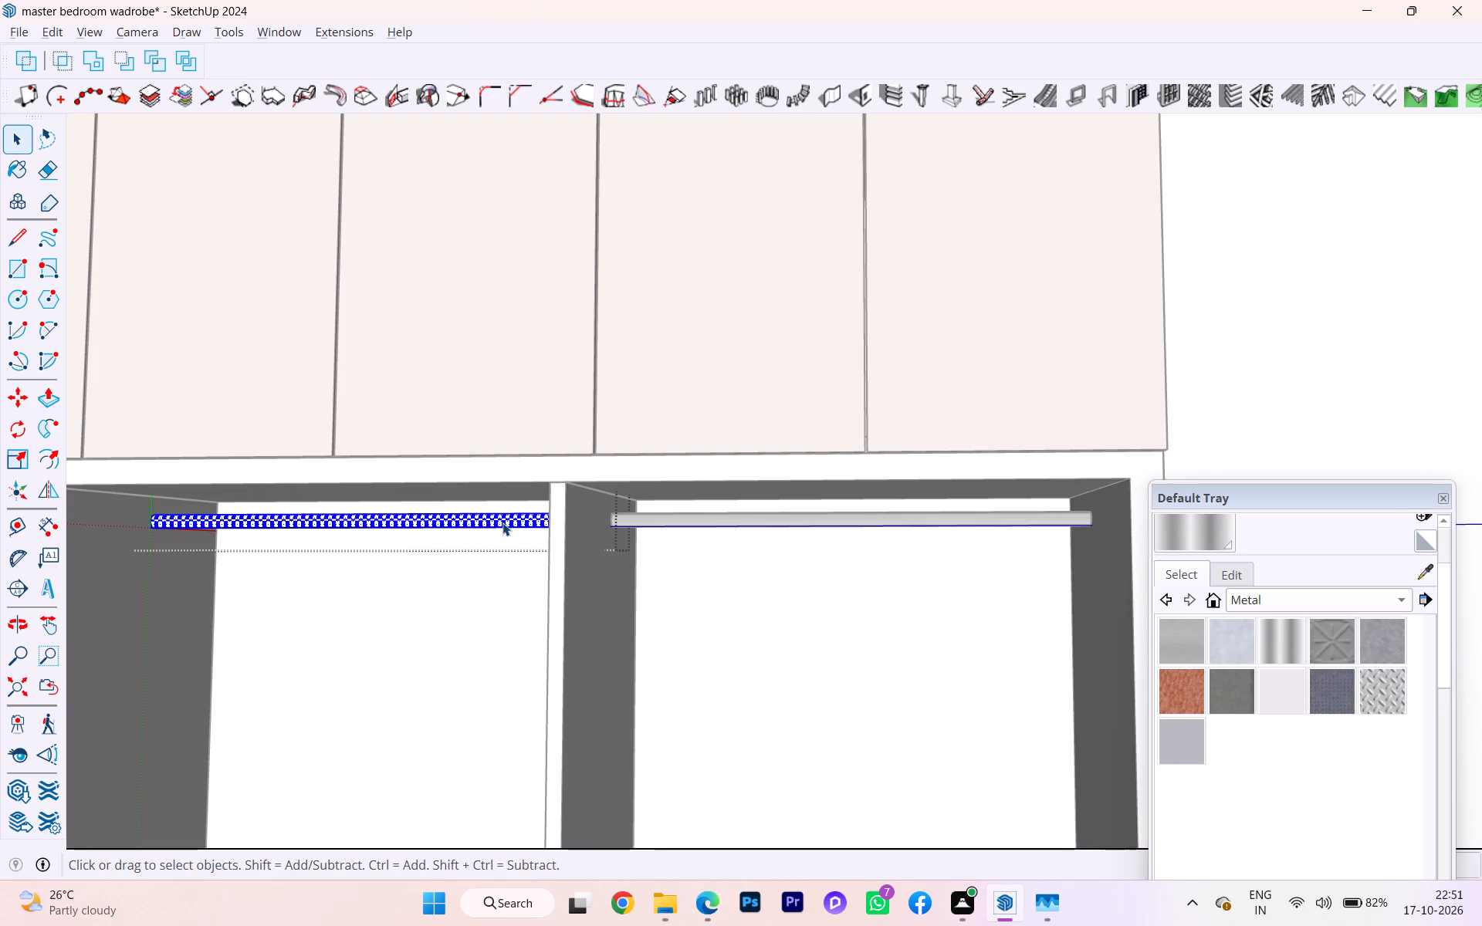
left_click(1287, 634)
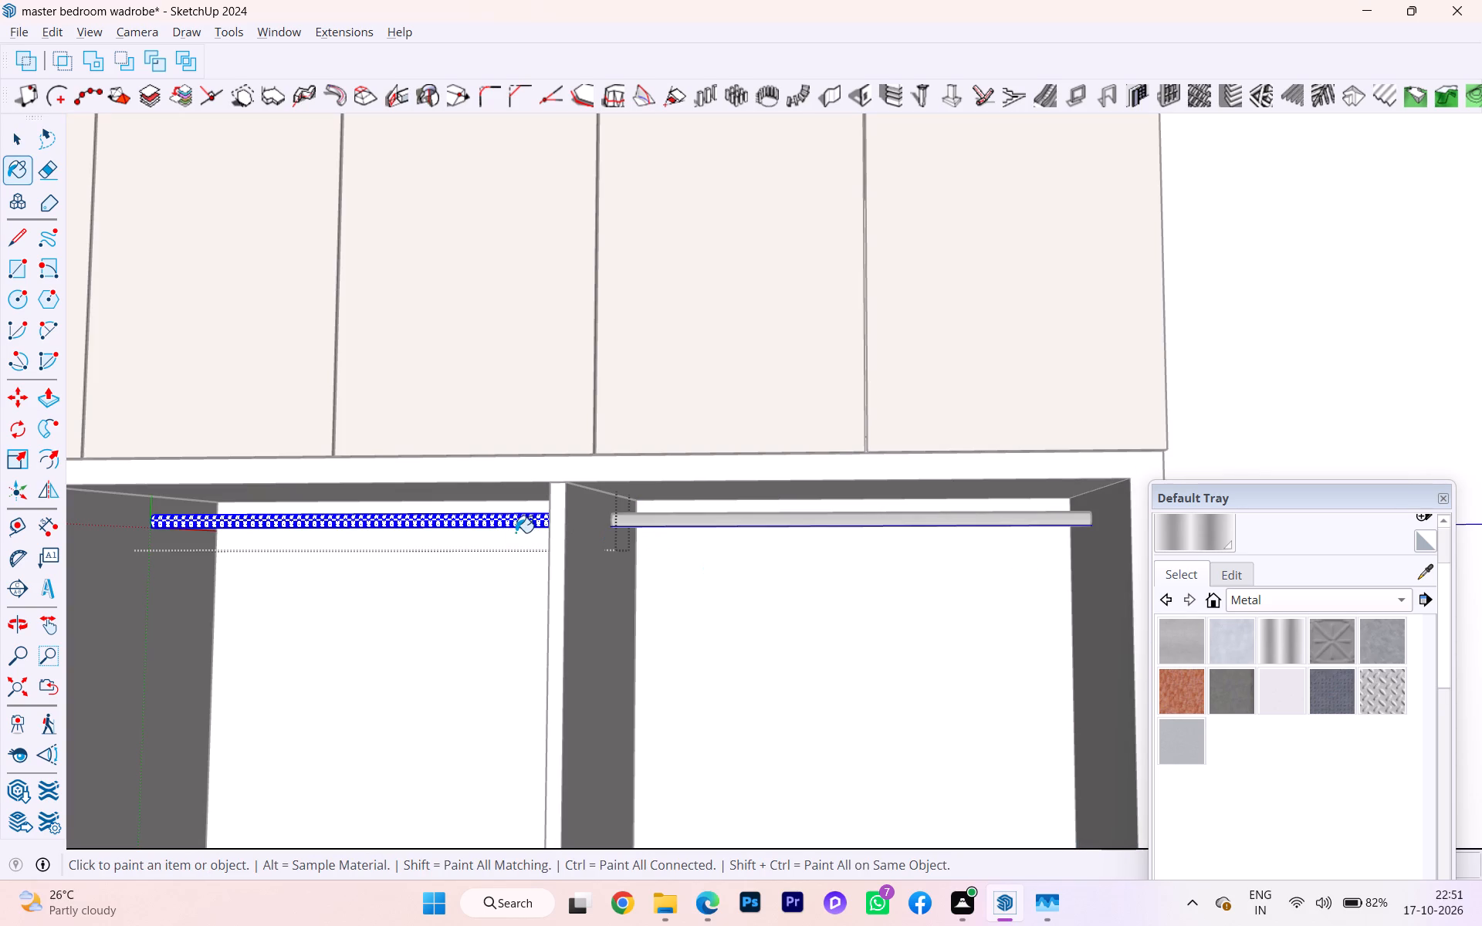
left_click(514, 527)
key("space")
scroll(525, 519, "up", 5)
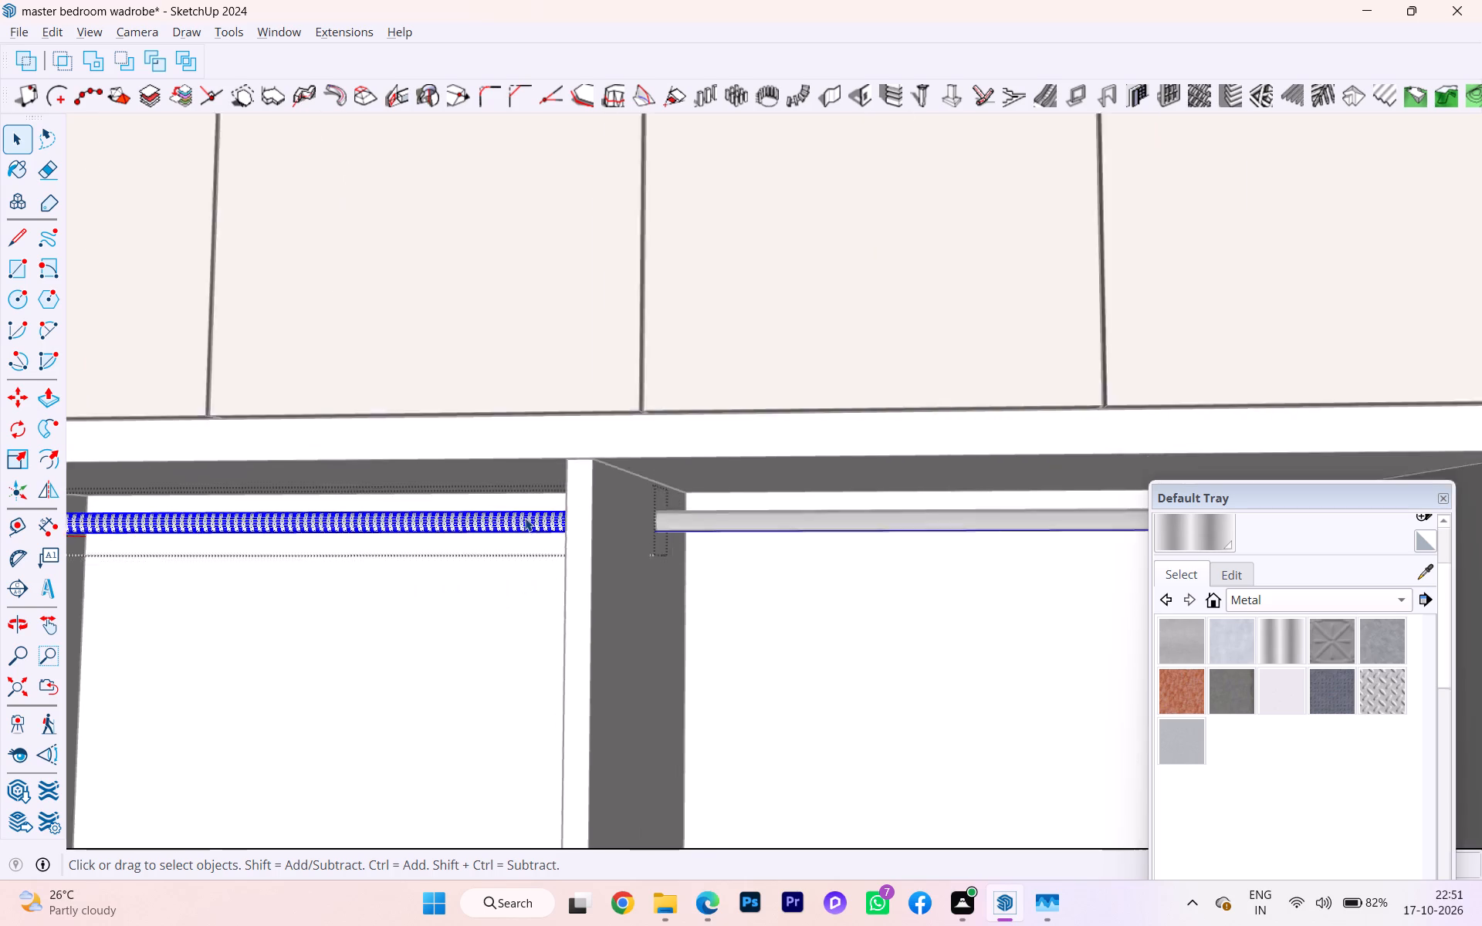
scroll(525, 518, "up", 10)
scroll(524, 516, "down", 3)
scroll(524, 516, "up", 3)
scroll(526, 521, "down", 1)
scroll(526, 522, "up", 2)
left_click(521, 691)
scroll(533, 597, "down", 5)
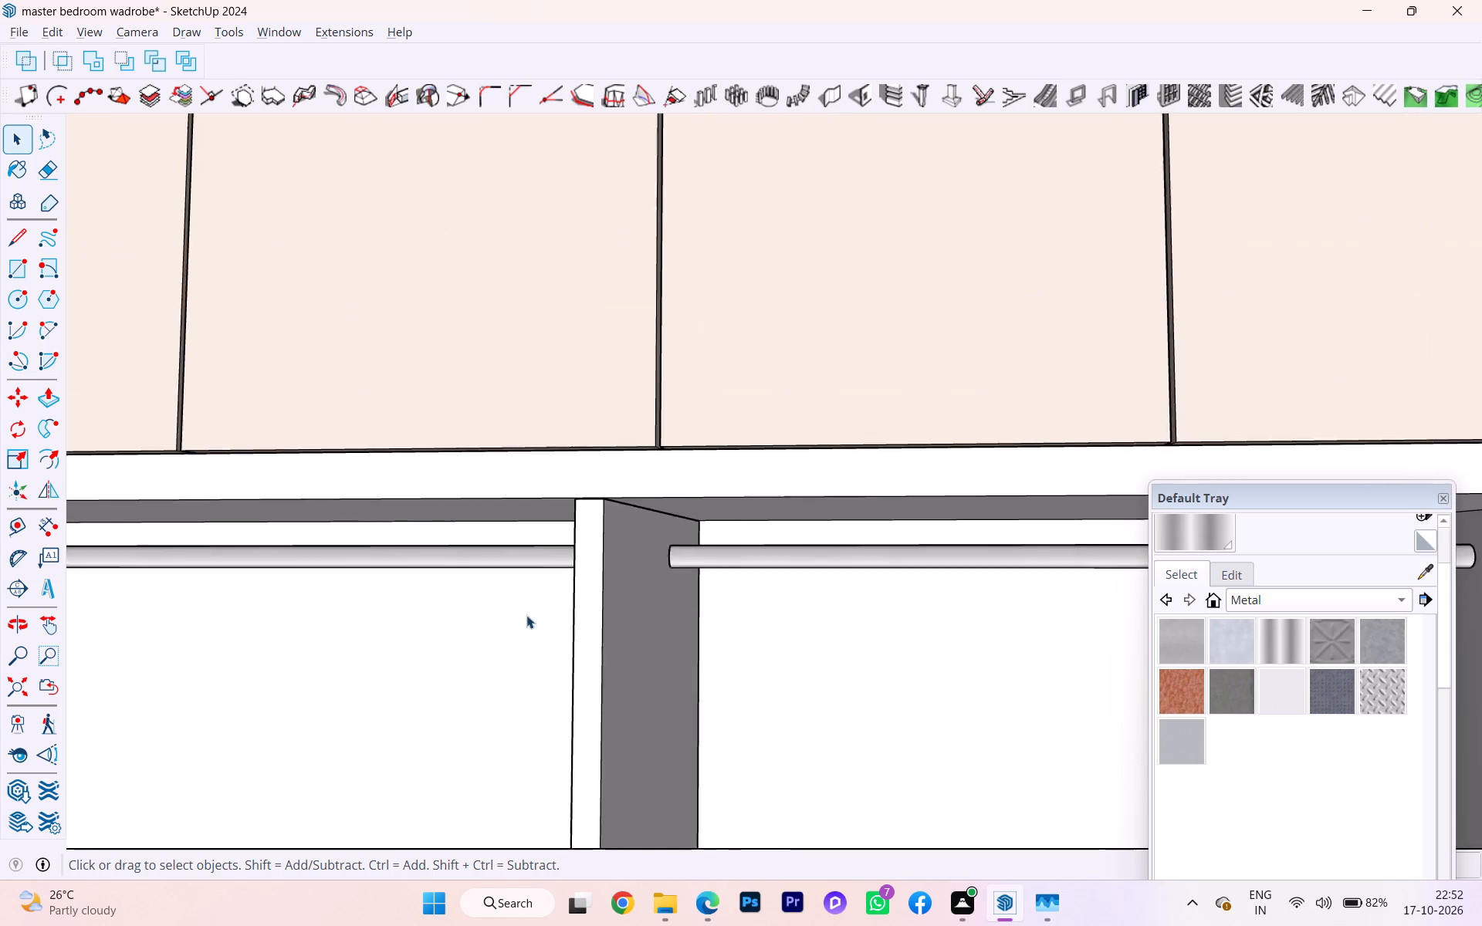
Inside the right bay's hanger rod group, paint all the rod geometry with the silver-striped metal, and exit the group.
scroll(638, 650, "down", 5)
triple_click(724, 583)
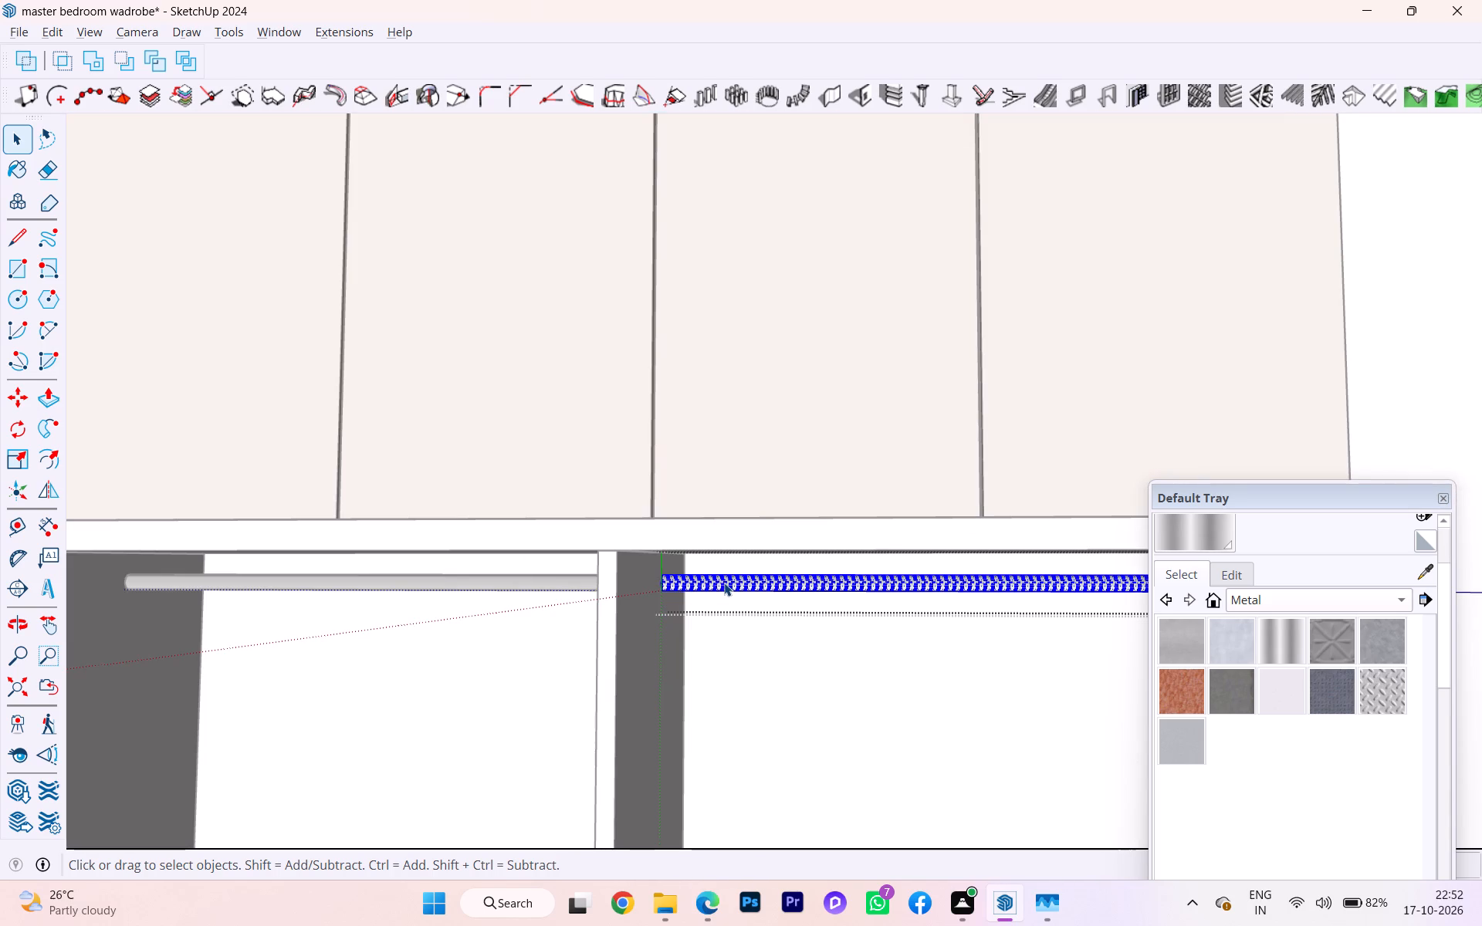
left_click(1274, 633)
left_click(876, 584)
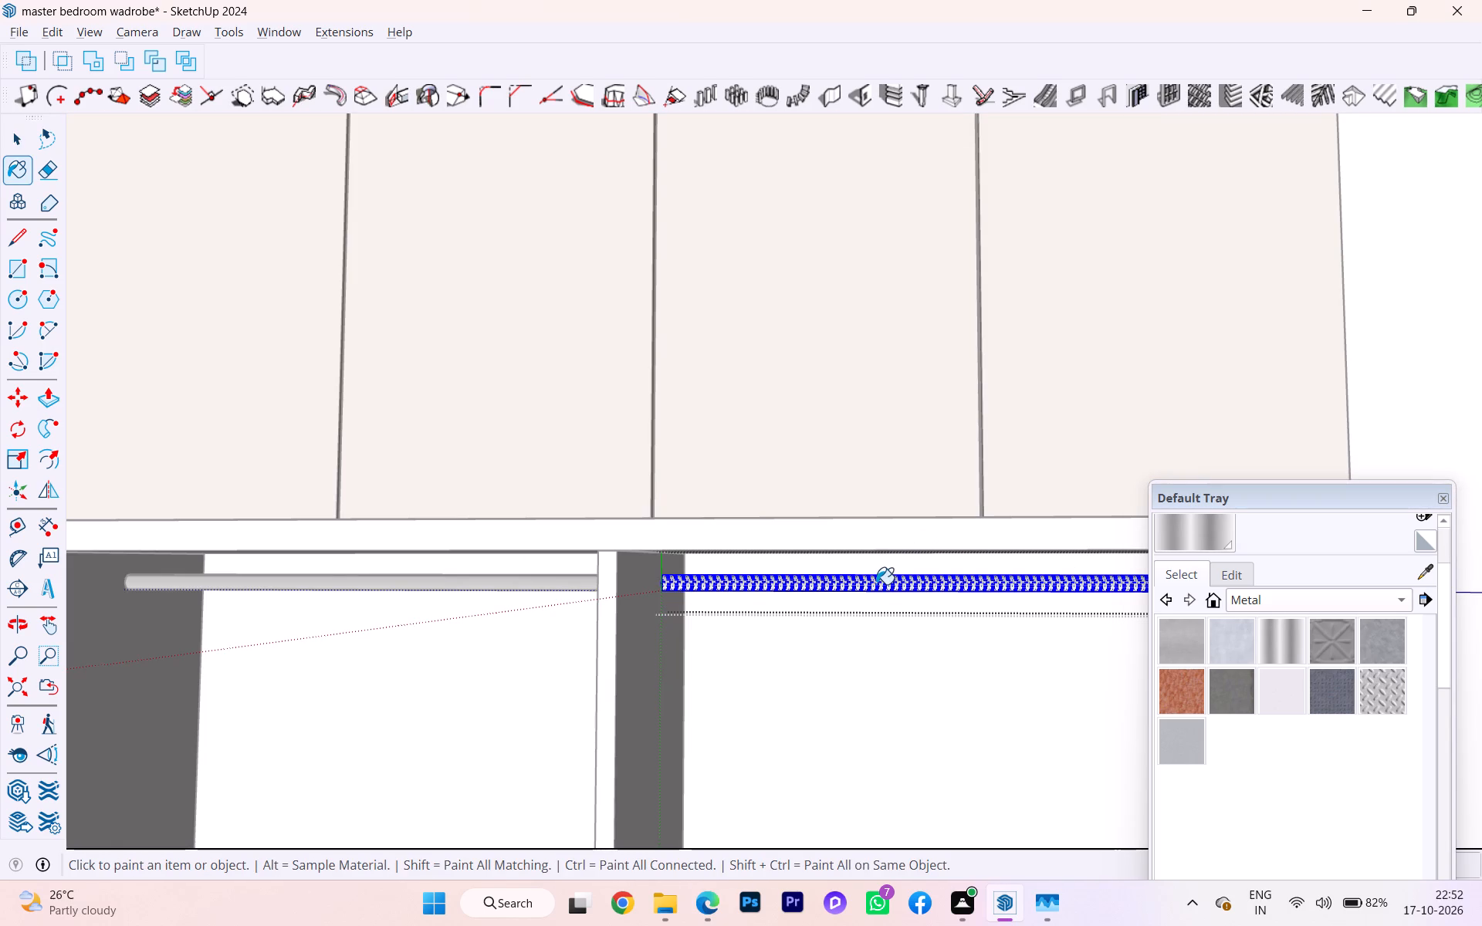
left_click(868, 590)
key("space")
left_click(523, 678)
Examine the whole wardrobe and its hanger rods from several angles beside the reference drawing and photo.
scroll(520, 678, "down", 3)
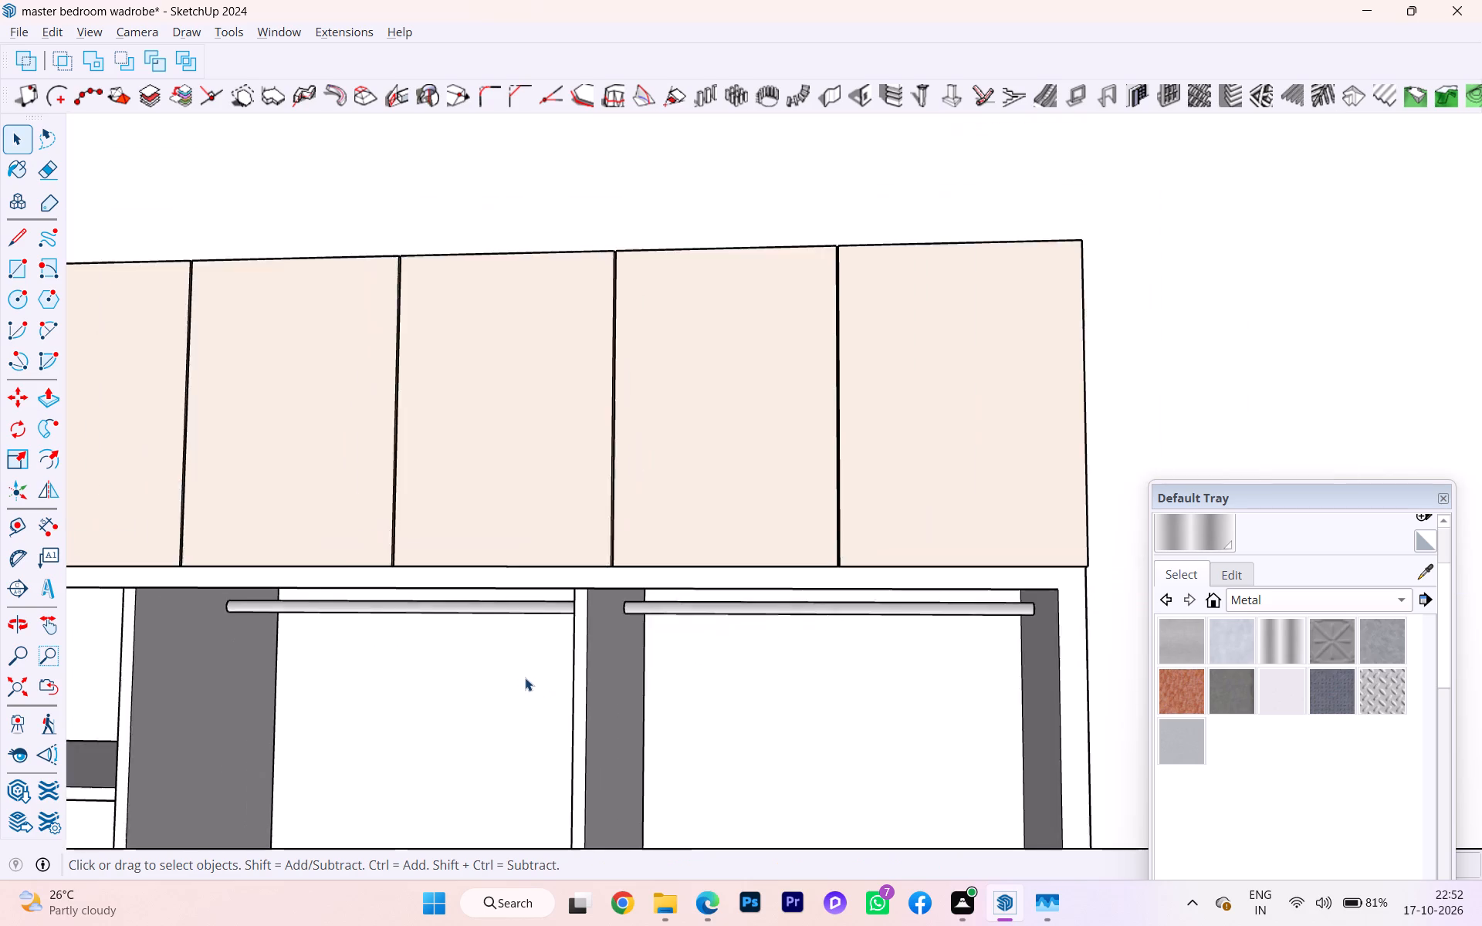
scroll(533, 682, "down", 5)
scroll(530, 683, "up", 2)
scroll(530, 683, "down", 5)
left_click(968, 674)
scroll(603, 696, "down", 1)
middle_click_drag(609, 681, 717, 636)
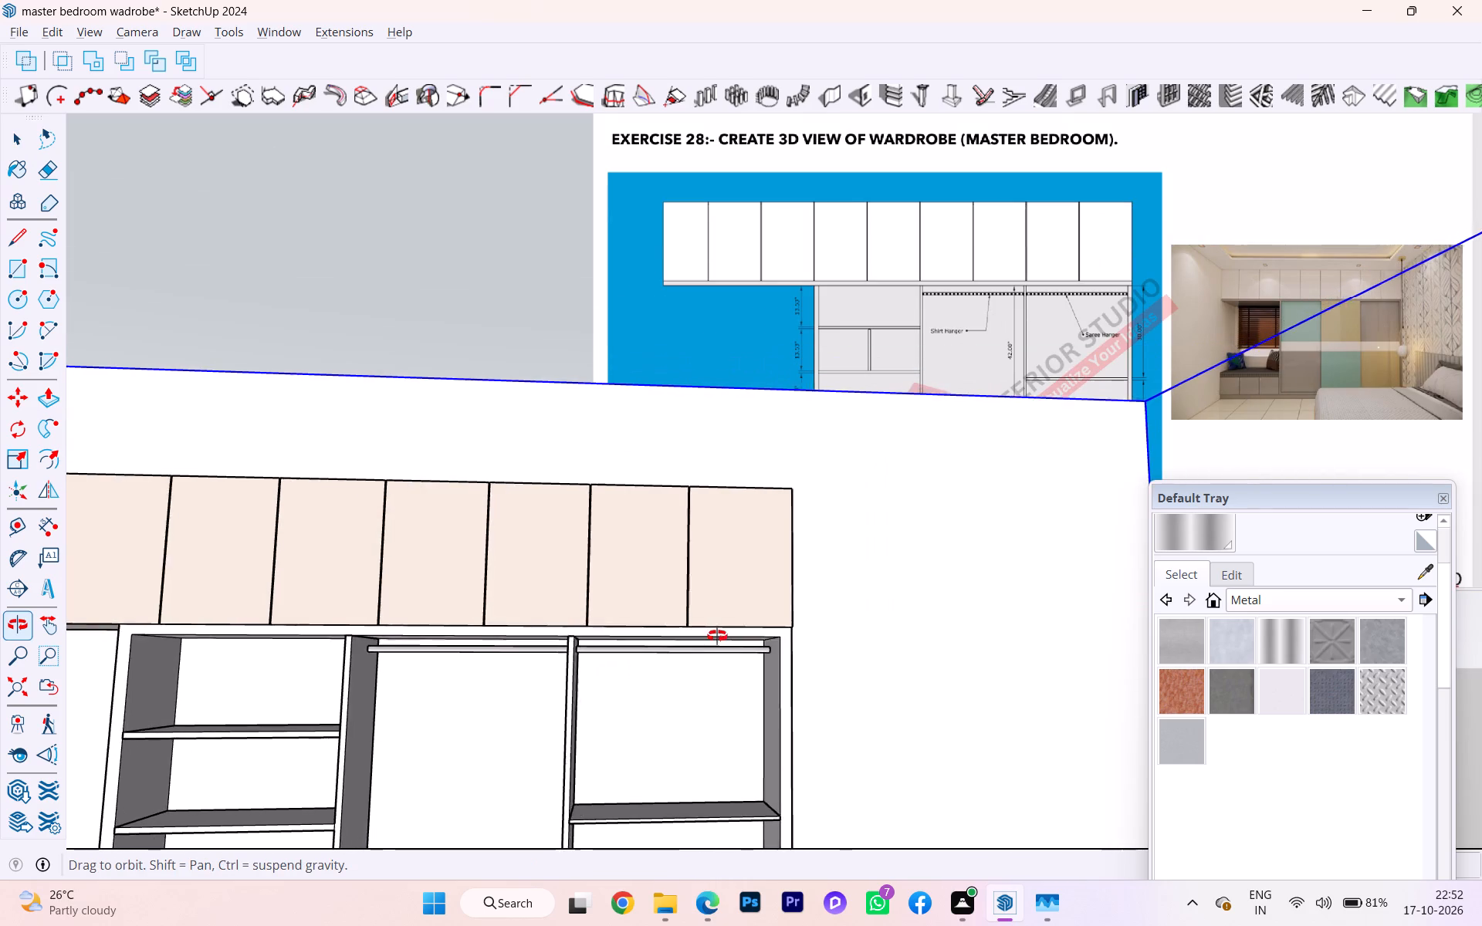
middle_click_drag(717, 636, 758, 634)
scroll(767, 617, "down", 2)
middle_click_drag(771, 623, 390, 730)
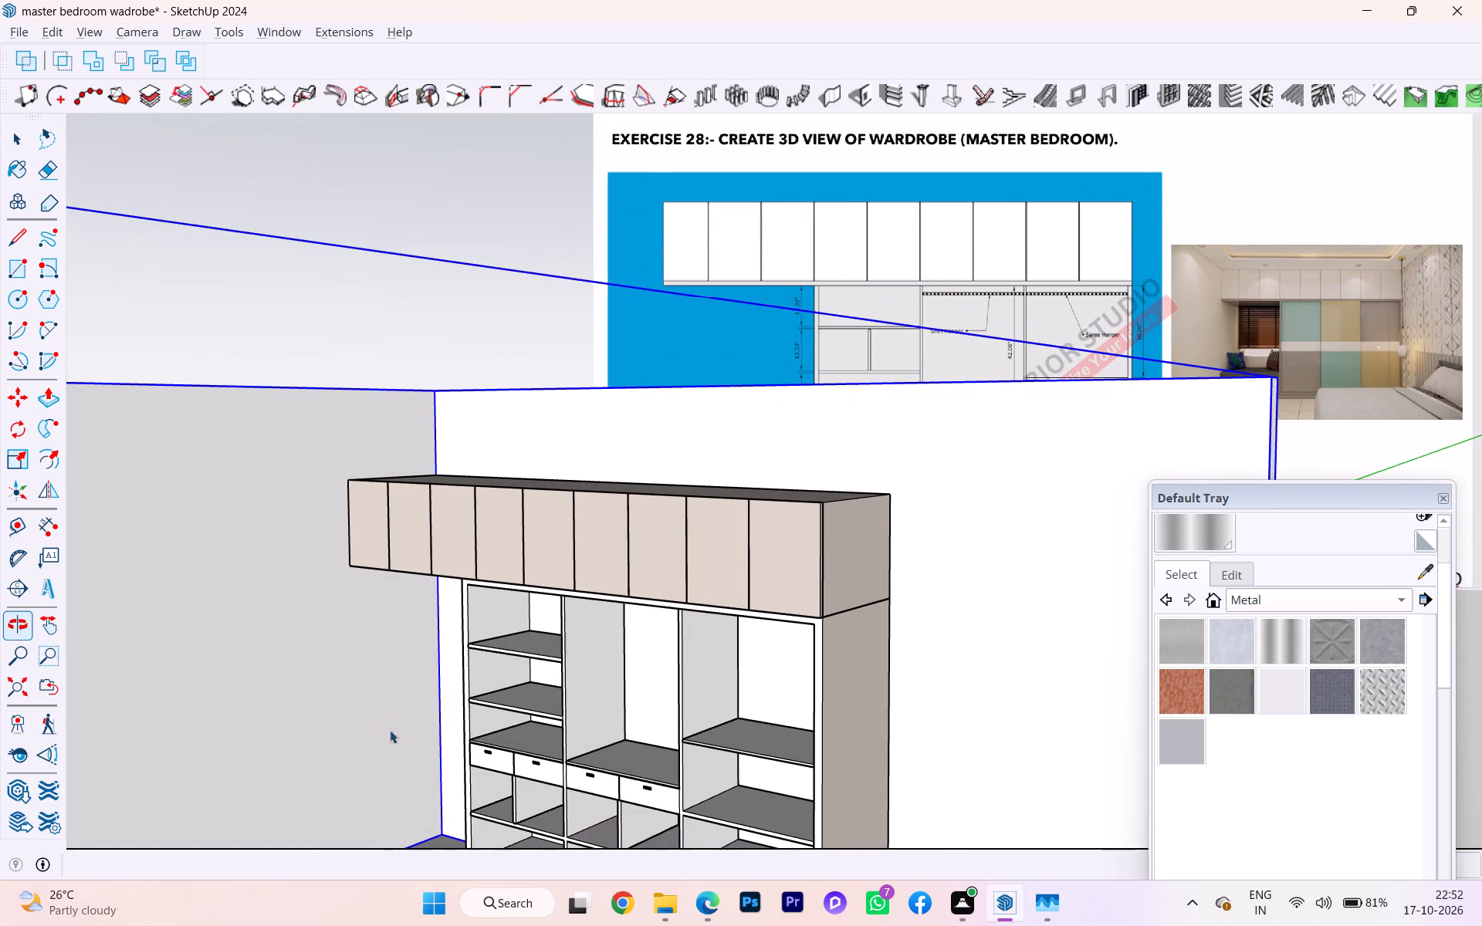
scroll(437, 698, "down", 4)
middle_click_drag(434, 730, 559, 733)
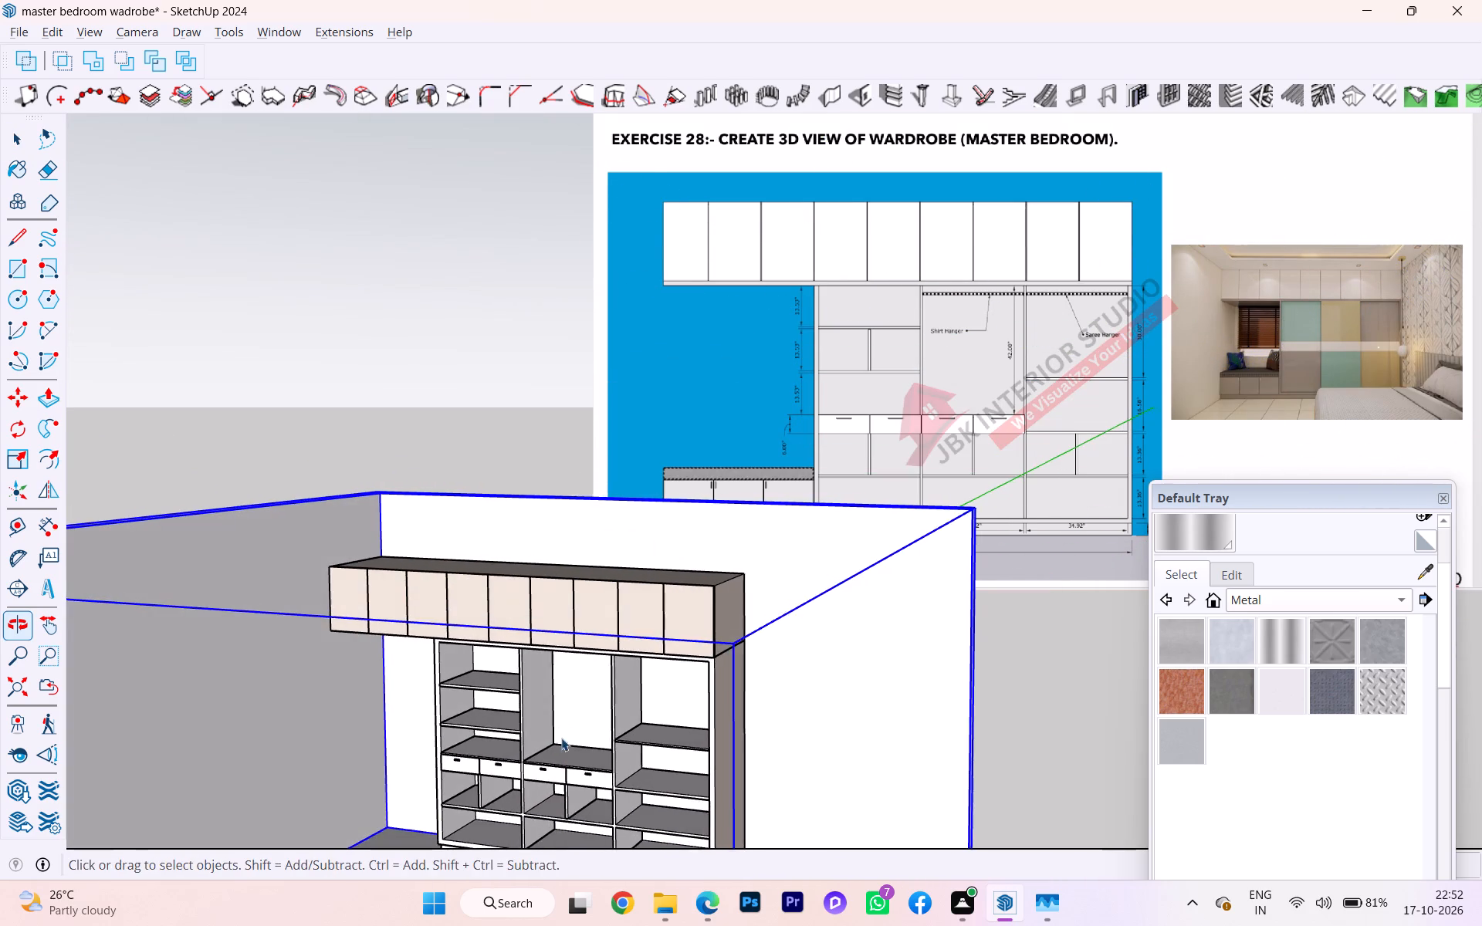
middle_click_drag(563, 742, 594, 647)
scroll(563, 742, "down", 1)
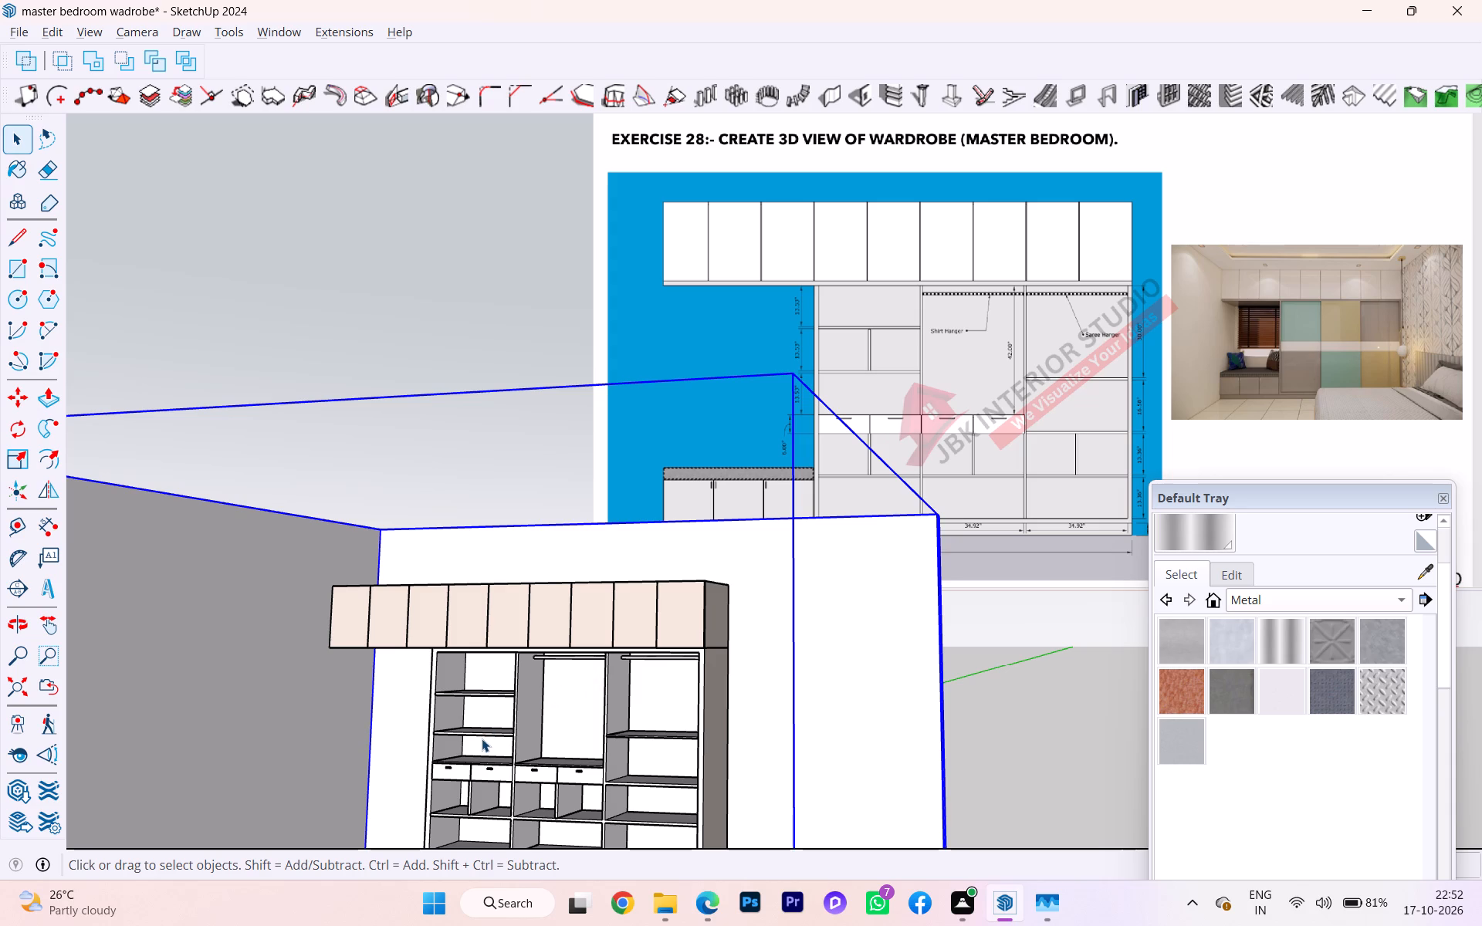
scroll(482, 738, "down", 1)
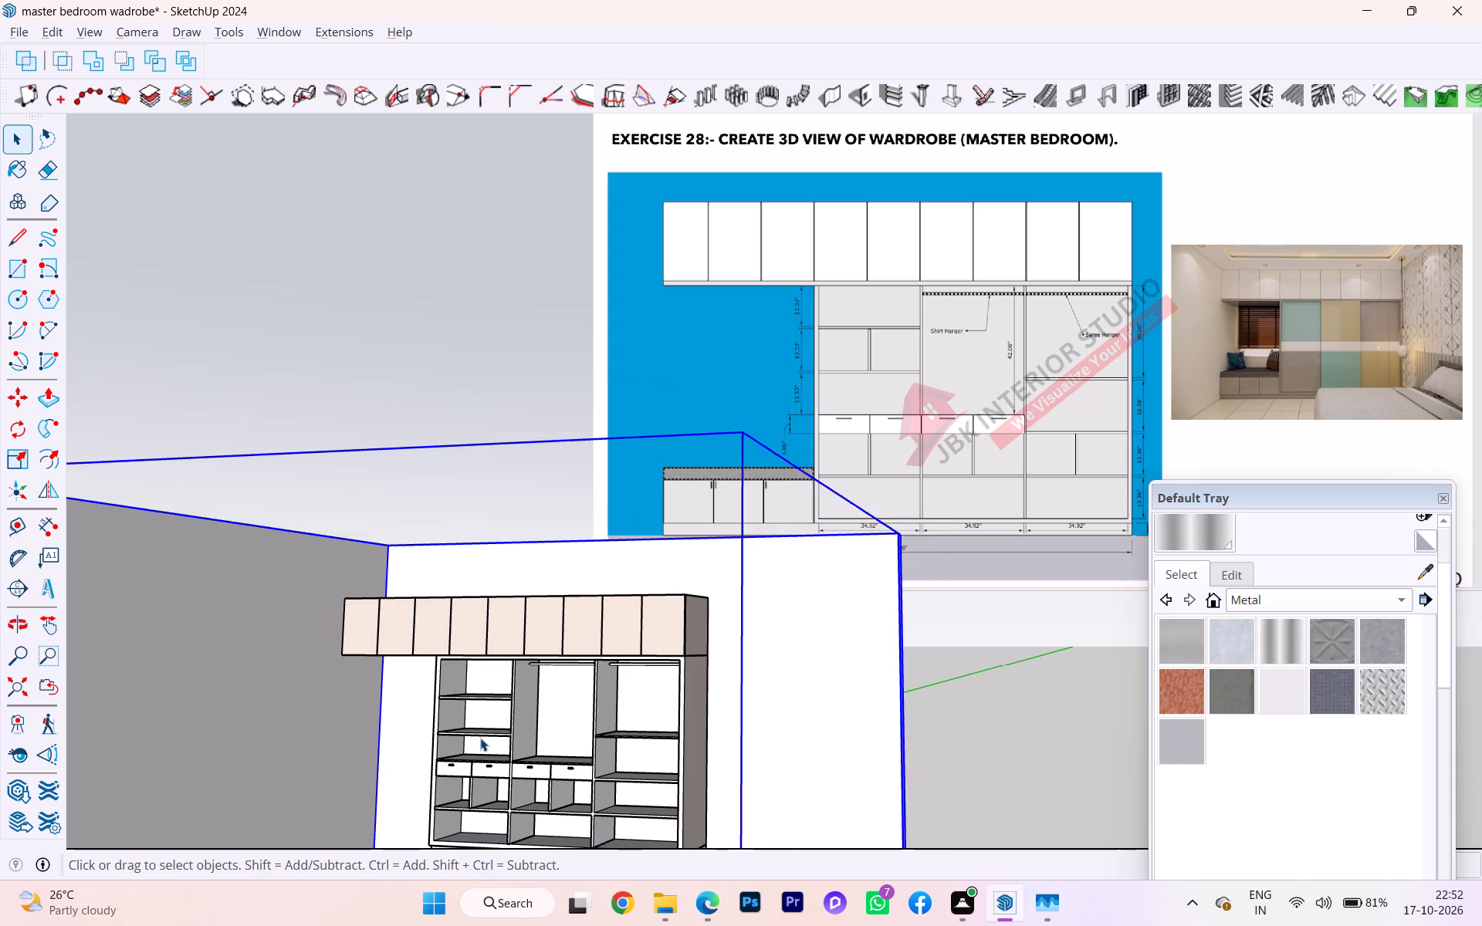
scroll(534, 798, "up", 2)
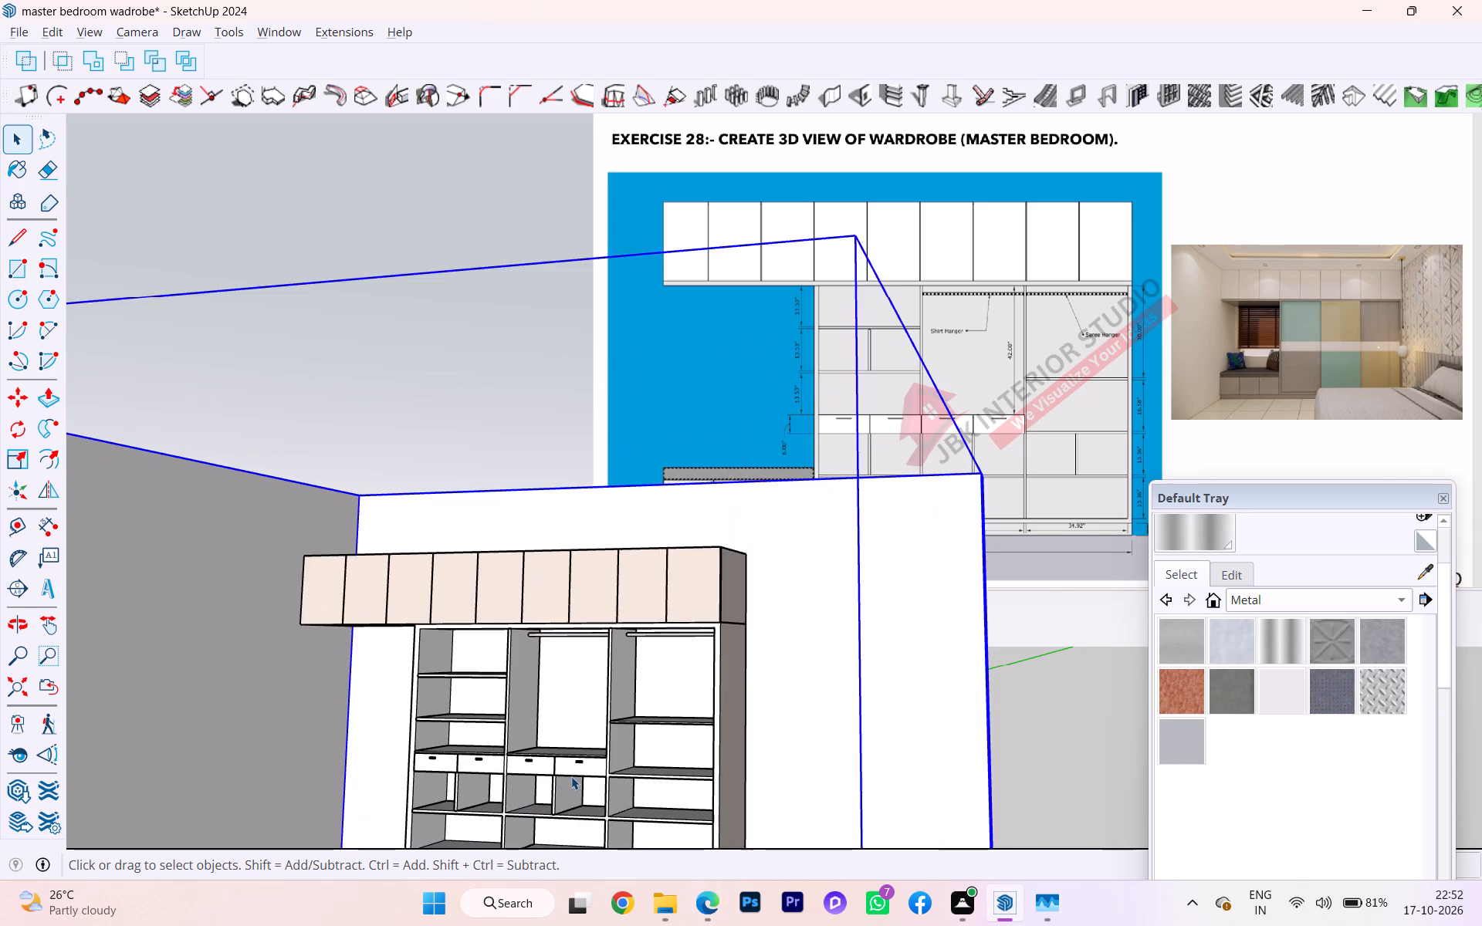
scroll(571, 776, "up", 2)
scroll(570, 752, "down", 3)
scroll(496, 738, "down", 3)
scroll(724, 745, "up", 5)
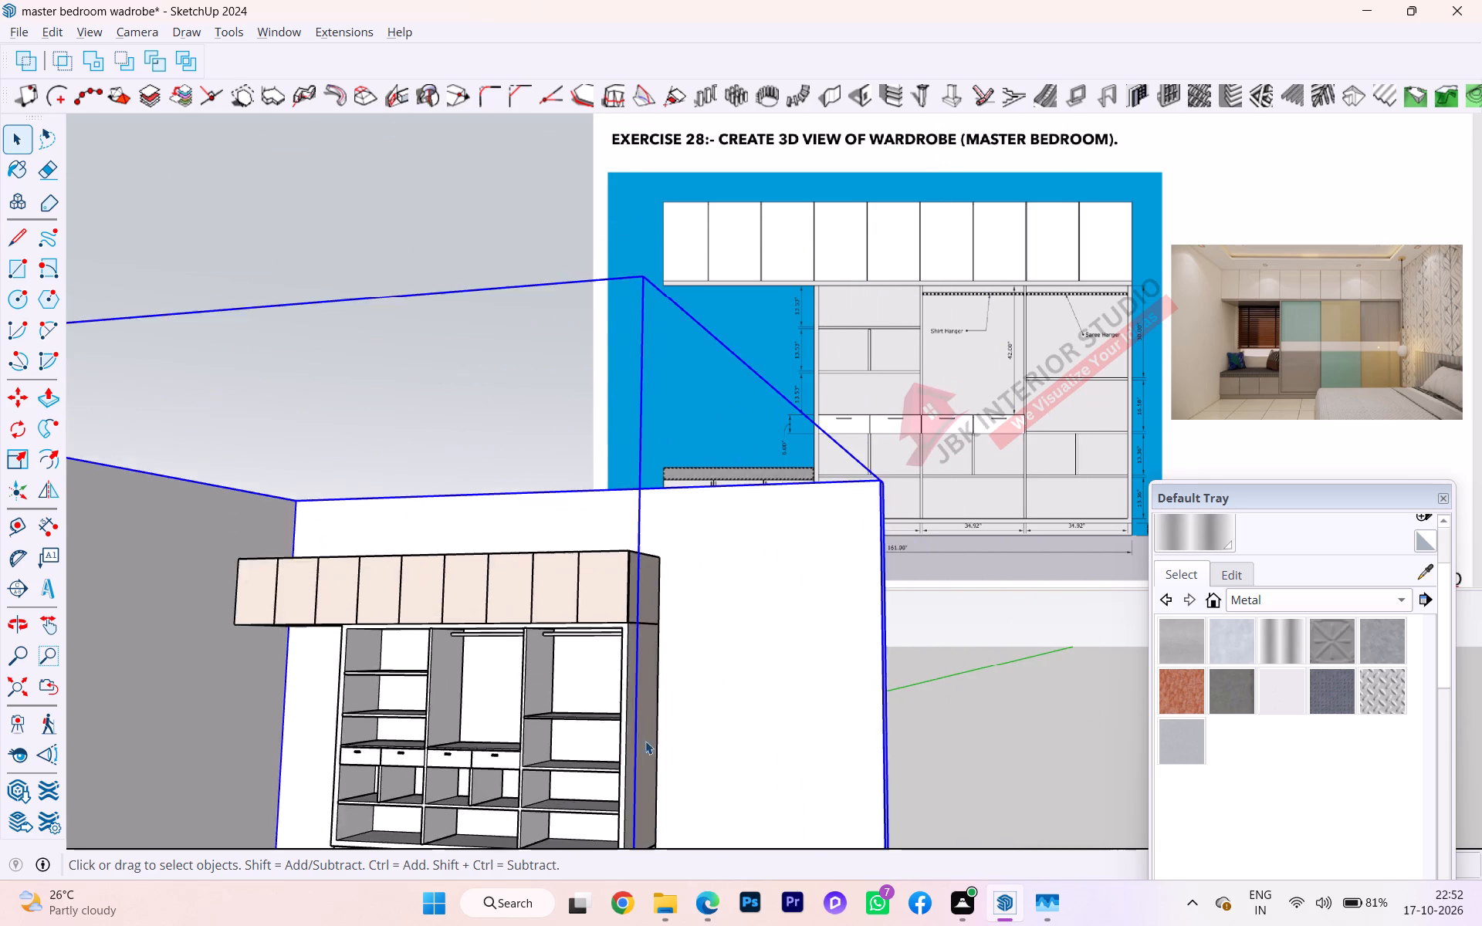
scroll(645, 741, "up", 13)
scroll(560, 701, "down", 1)
scroll(560, 701, "up", 2)
scroll(560, 701, "down", 4)
scroll(561, 708, "up", 1)
scroll(561, 708, "down", 5)
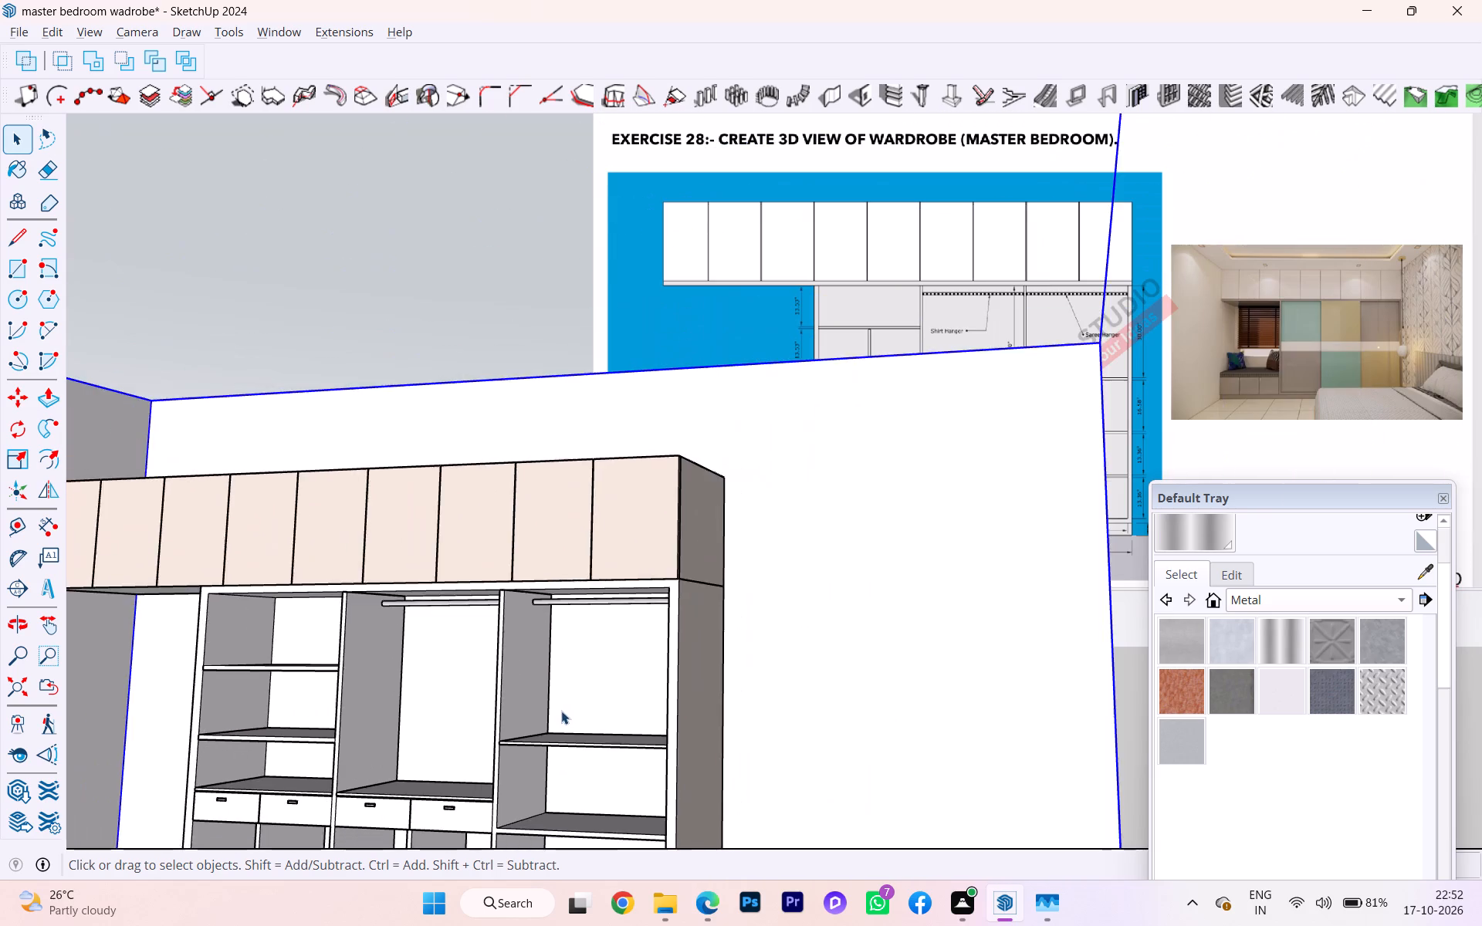
scroll(565, 714, "down", 1)
middle_click_drag(566, 714, 496, 810)
scroll(475, 623, "down", 7)
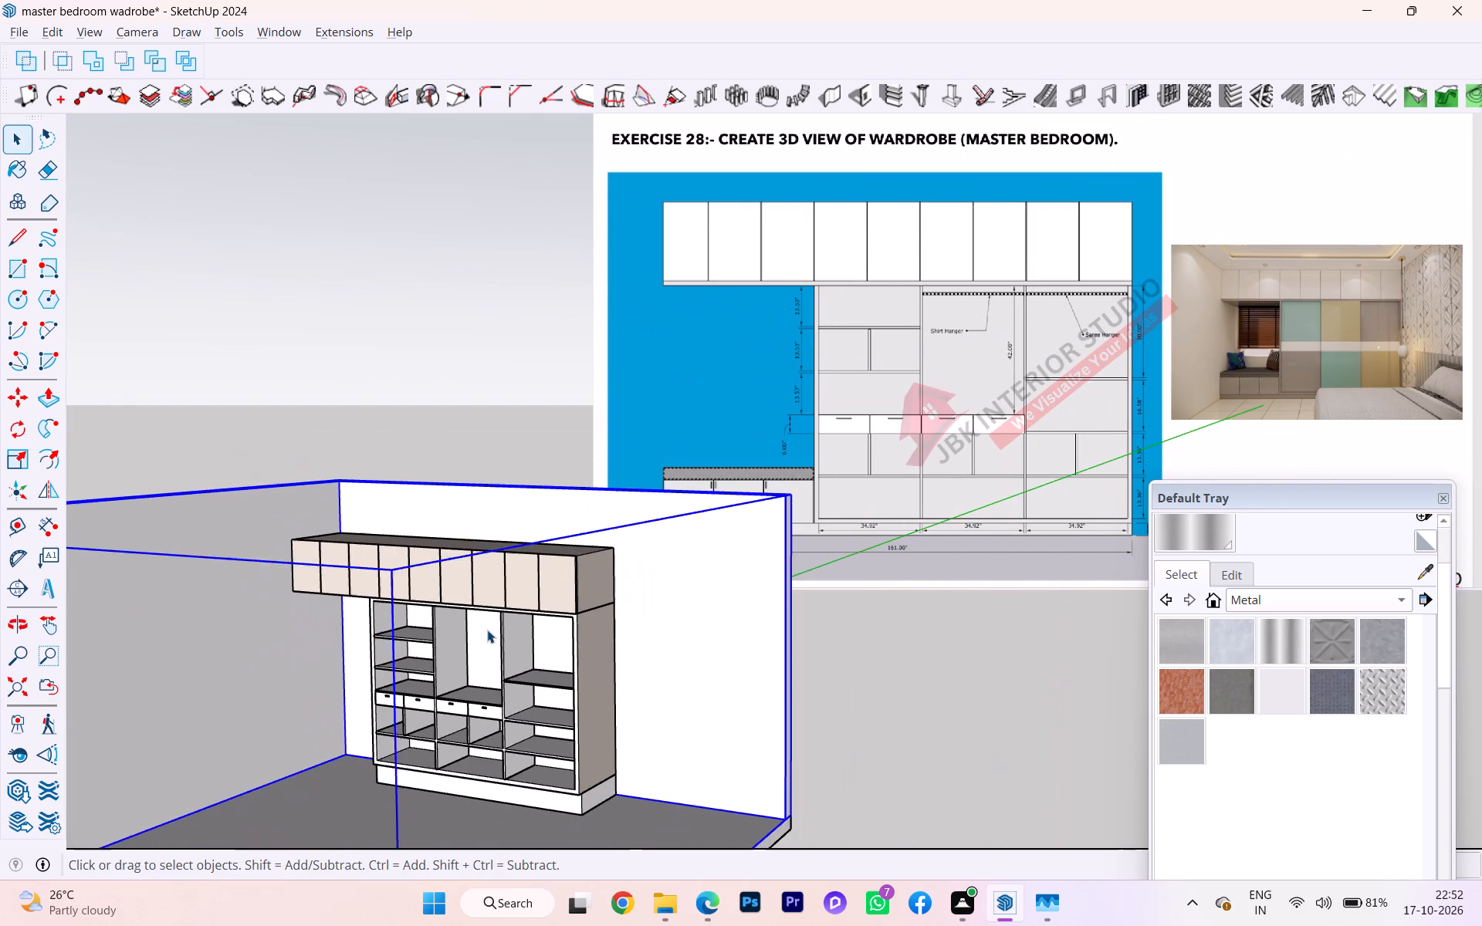
scroll(497, 701, "down", 2)
middle_click_drag(514, 713, 567, 728)
double_click(576, 759)
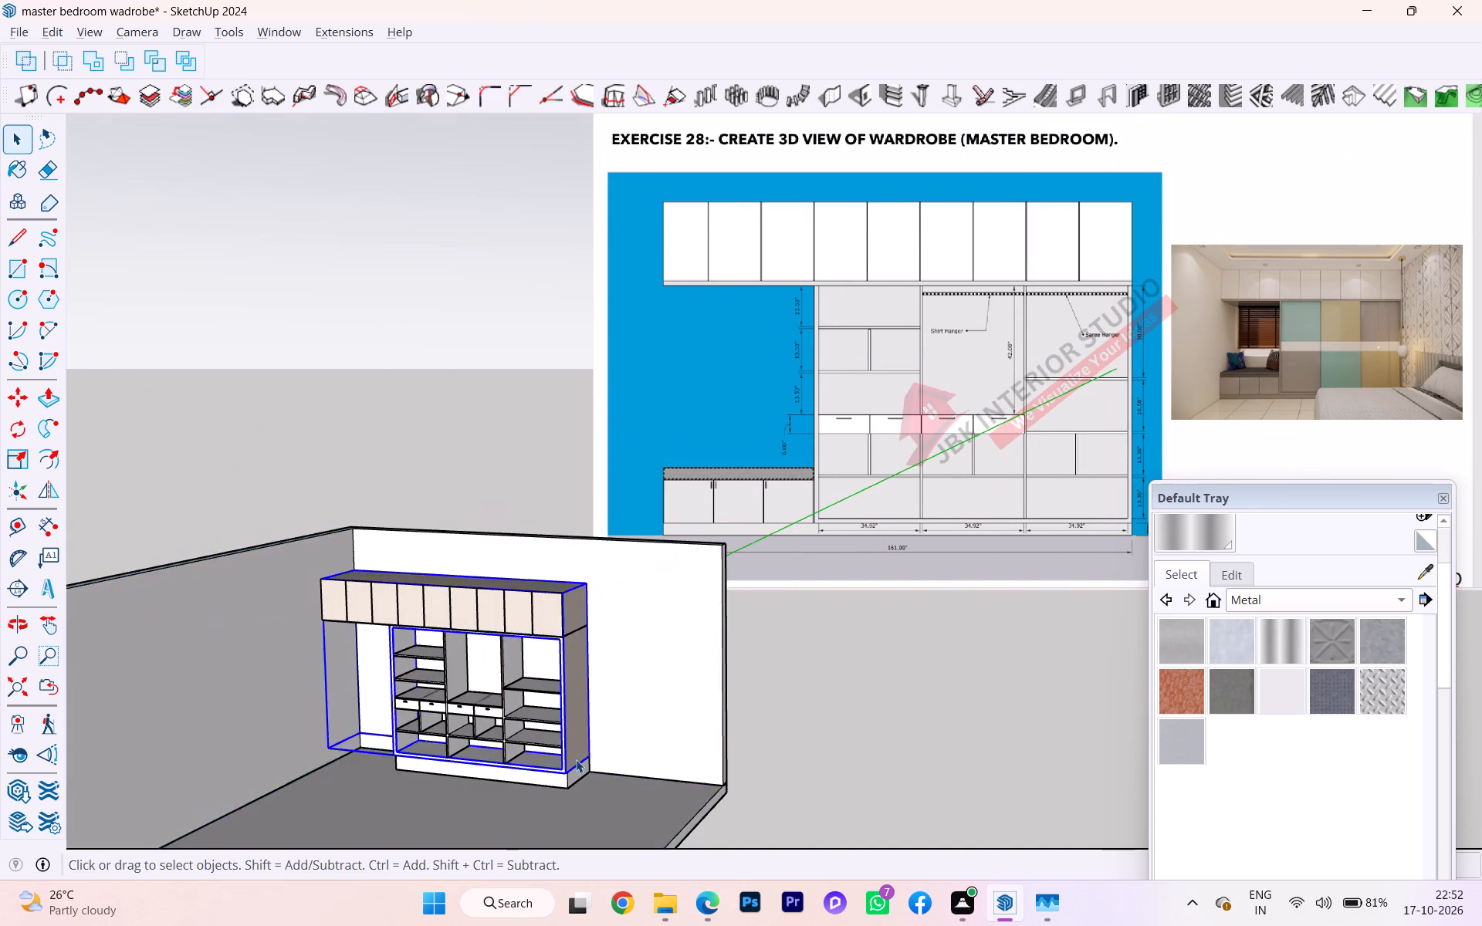
left_click(826, 728)
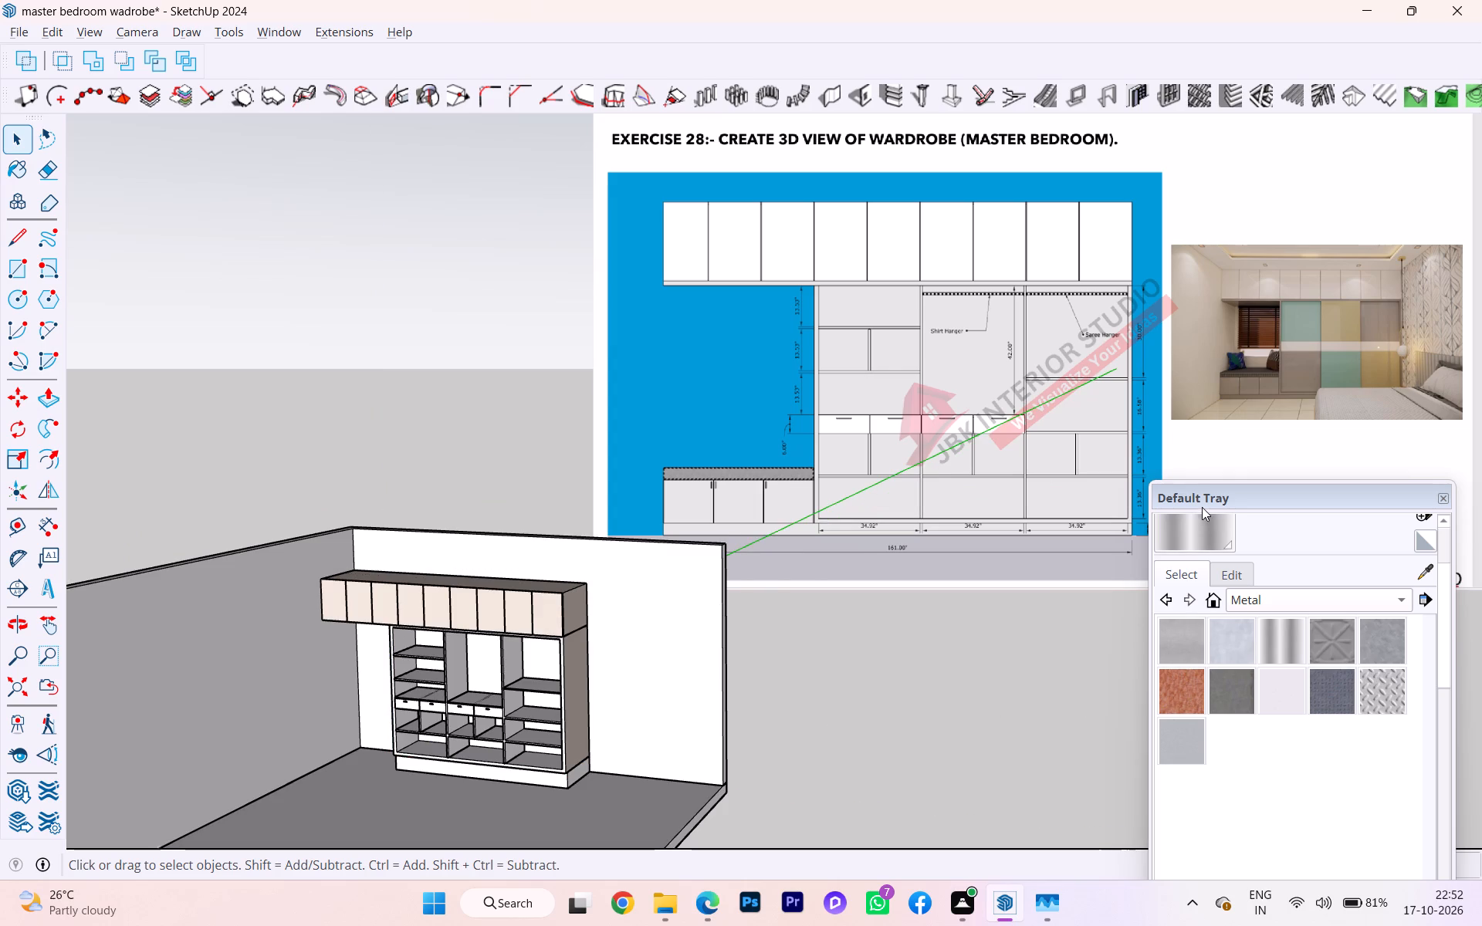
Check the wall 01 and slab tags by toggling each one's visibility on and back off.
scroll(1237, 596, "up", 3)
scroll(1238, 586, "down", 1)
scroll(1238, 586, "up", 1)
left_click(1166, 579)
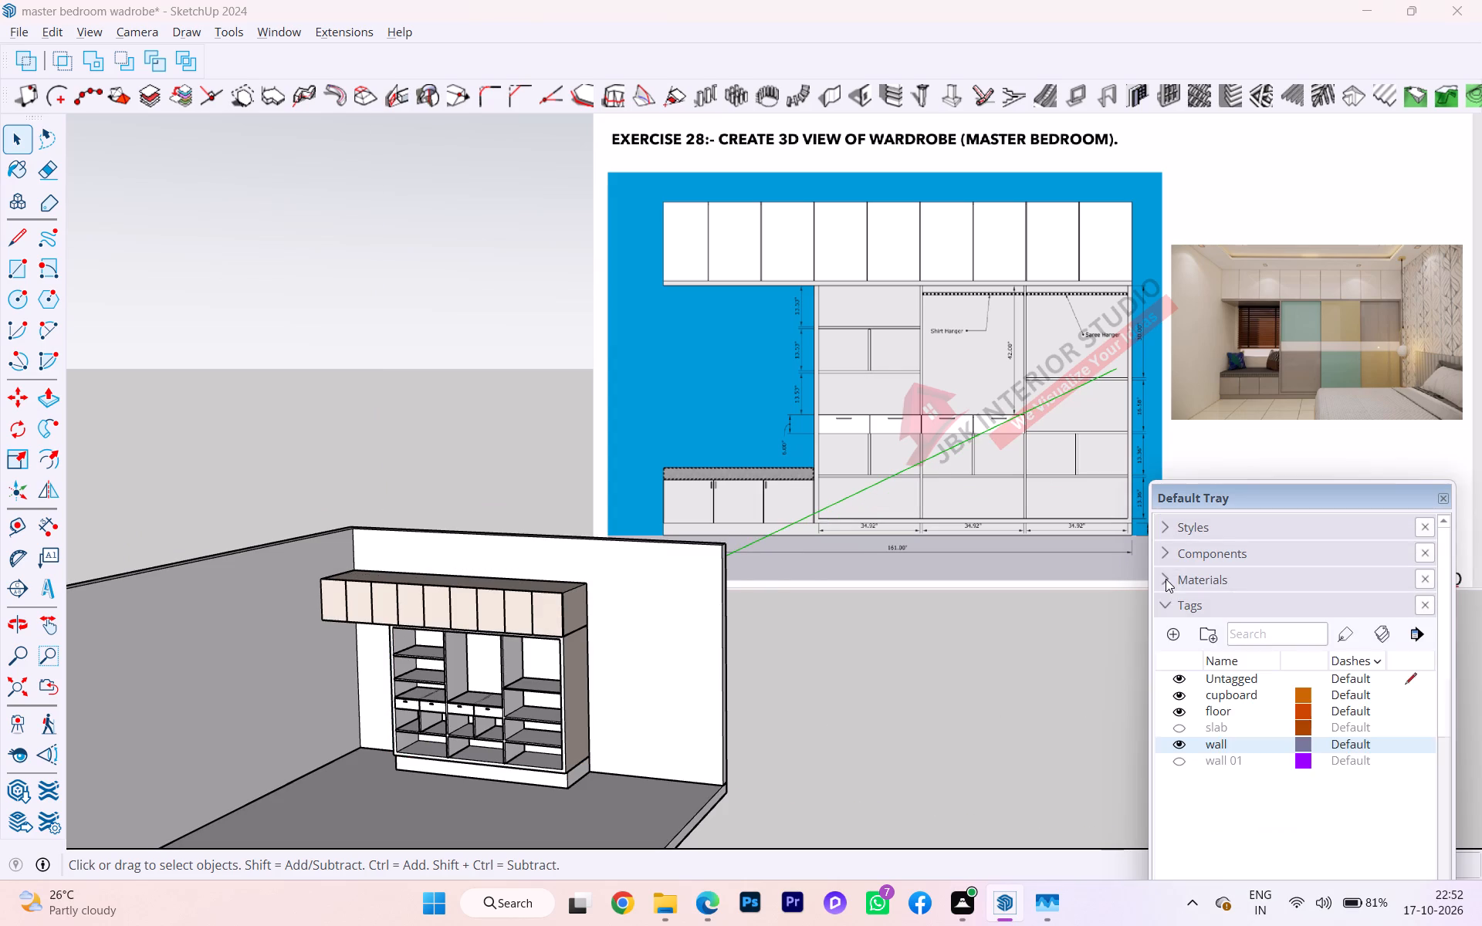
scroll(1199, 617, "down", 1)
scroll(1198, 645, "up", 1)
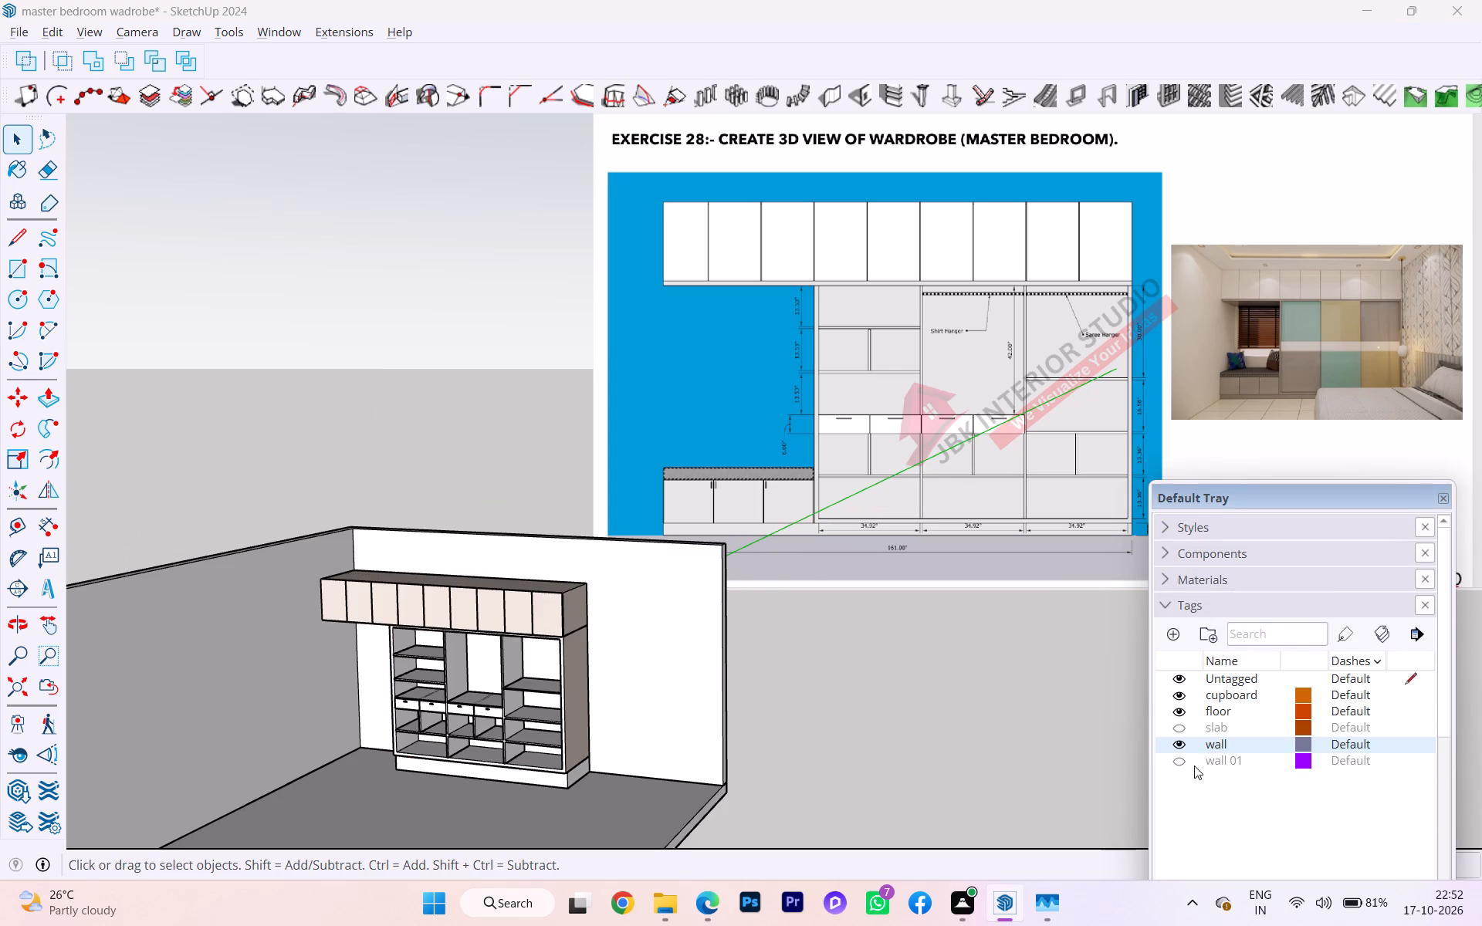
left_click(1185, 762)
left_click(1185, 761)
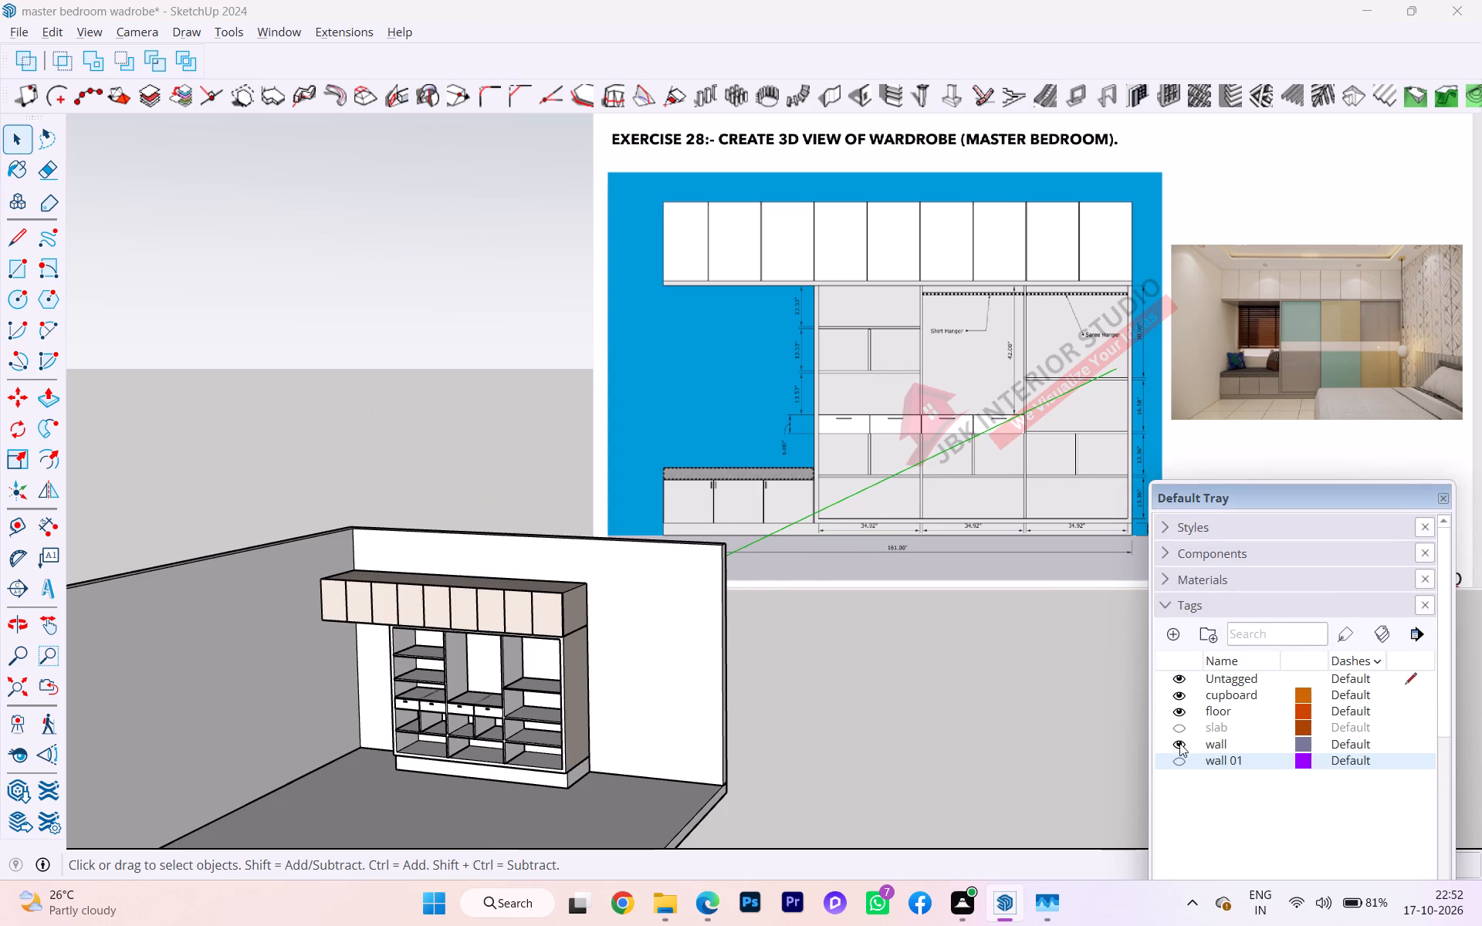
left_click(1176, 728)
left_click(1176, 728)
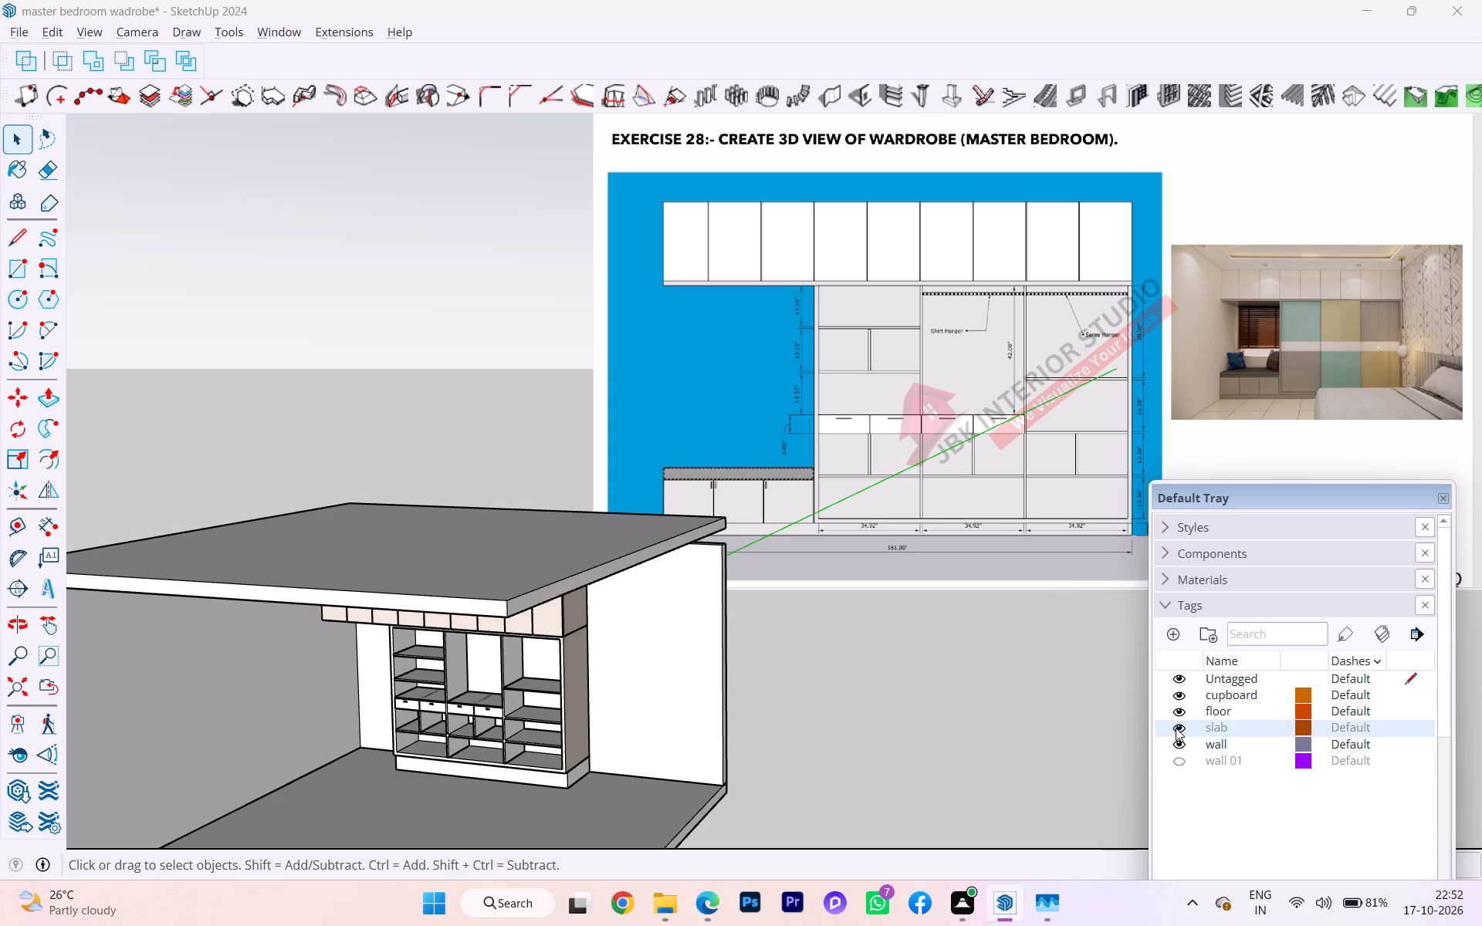
Hide the wall tag so the wardrobe stands free of the room walls.
left_click(932, 737)
scroll(518, 740, "up", 2)
scroll(518, 740, "down", 2)
scroll(518, 740, "up", 2)
middle_click_drag(409, 752, 461, 764)
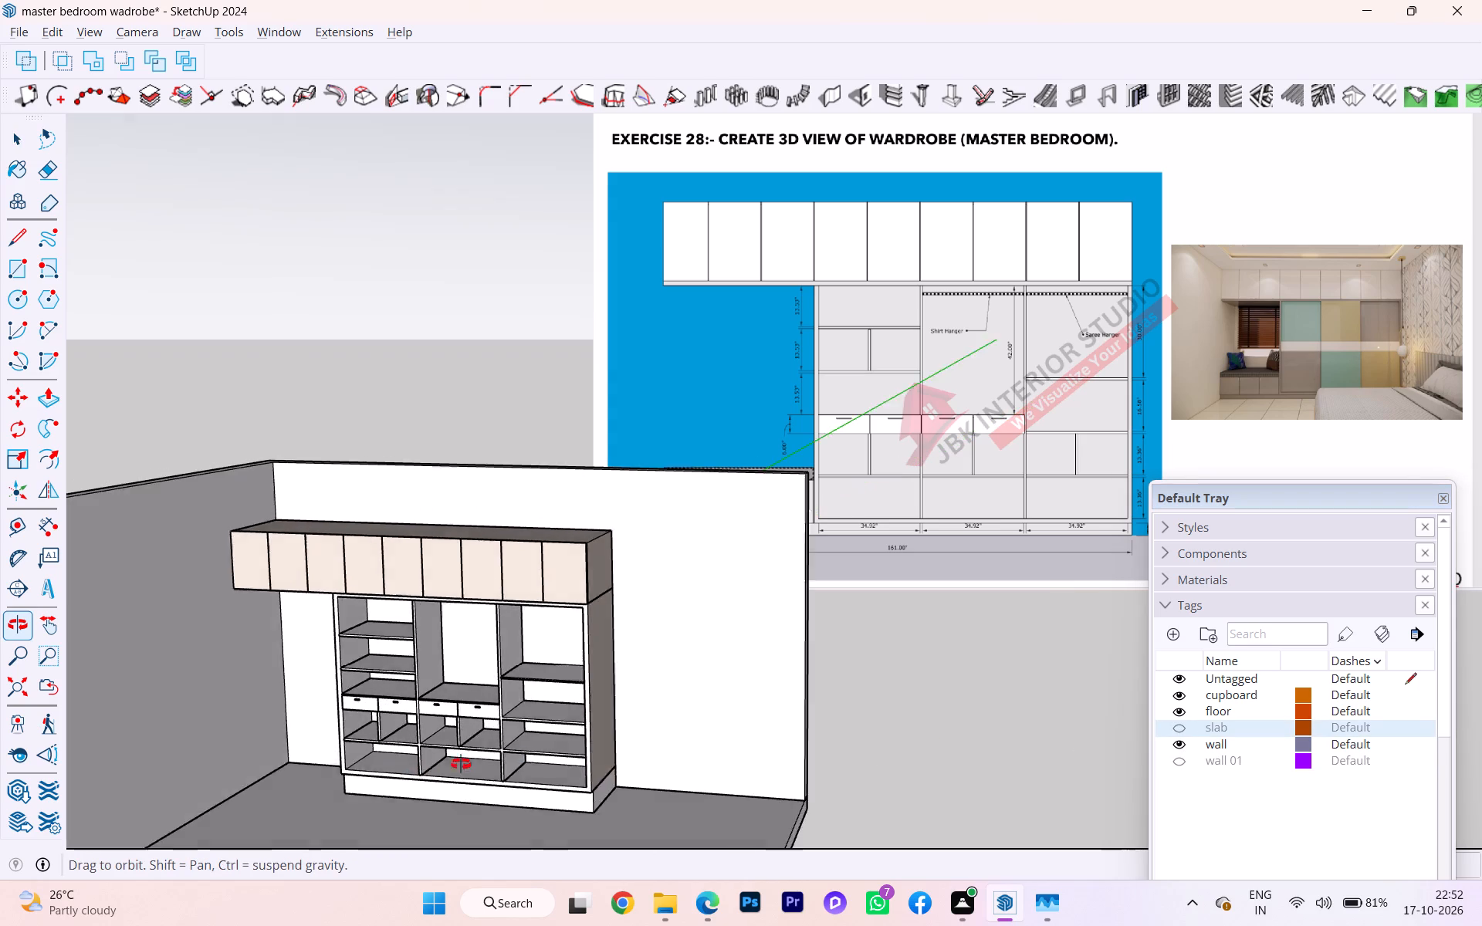
middle_click_drag(461, 764, 562, 740)
scroll(787, 670, "down", 1)
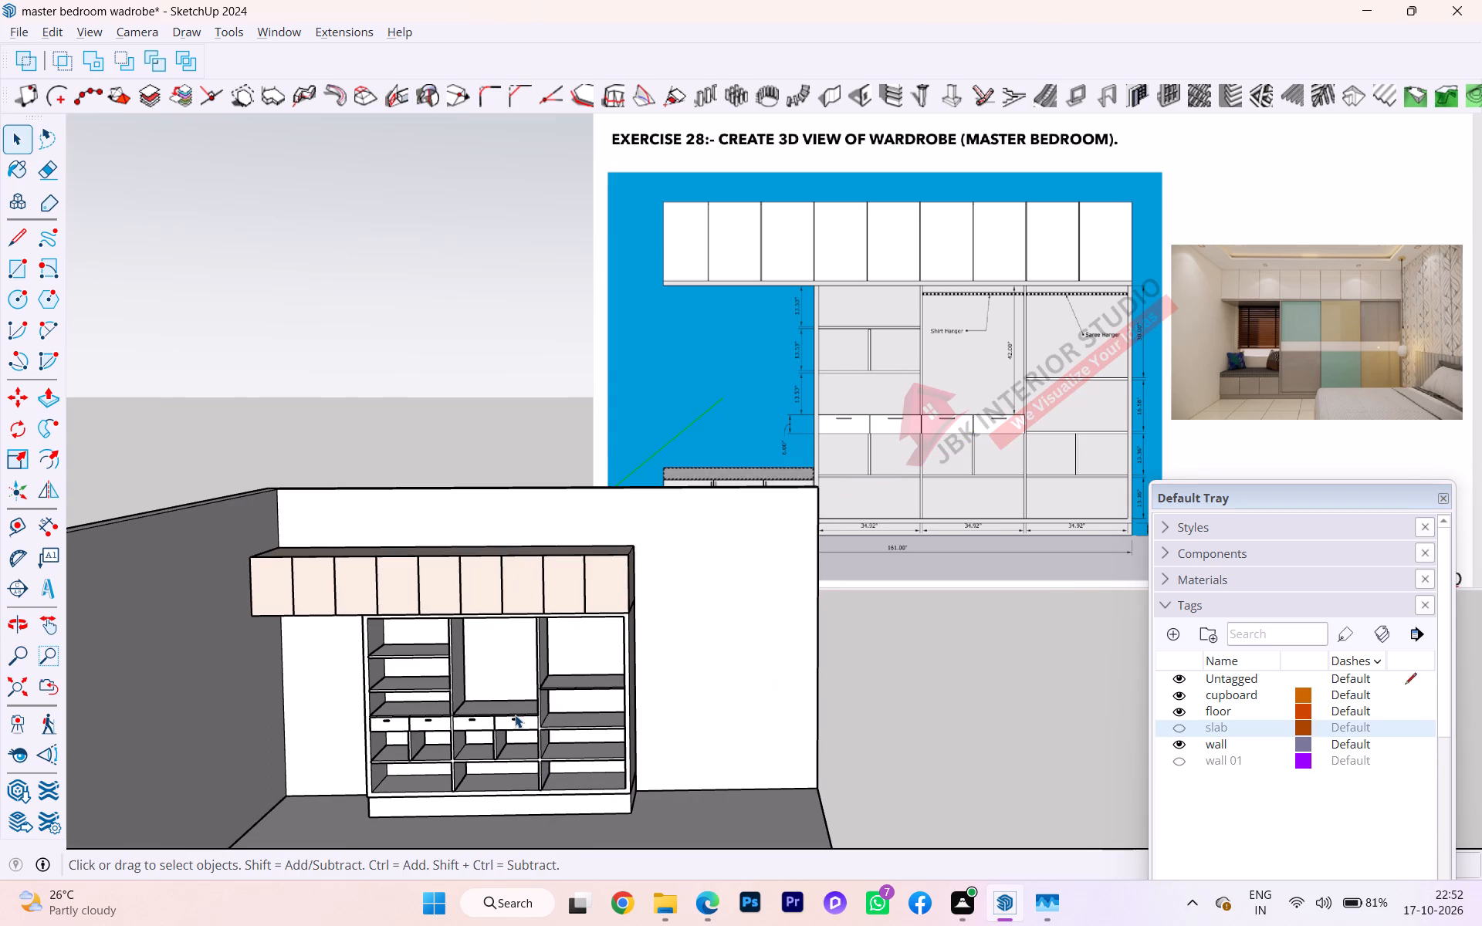
scroll(317, 782, "up", 3)
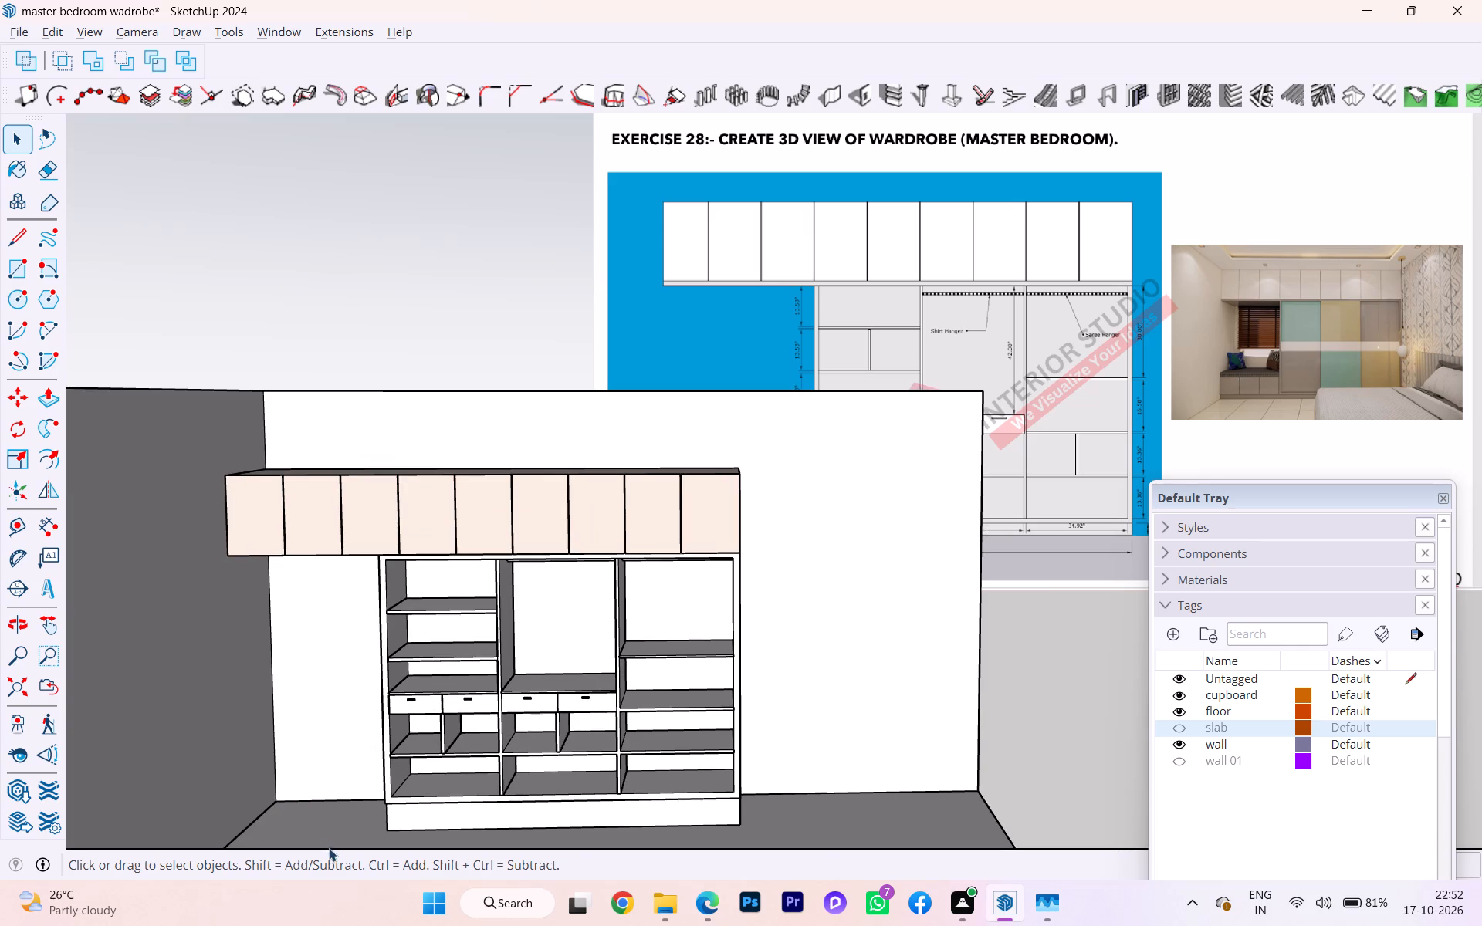
scroll(328, 850, "down", 1)
middle_click_drag(328, 850, 564, 852)
middle_click_drag(433, 820, 498, 804)
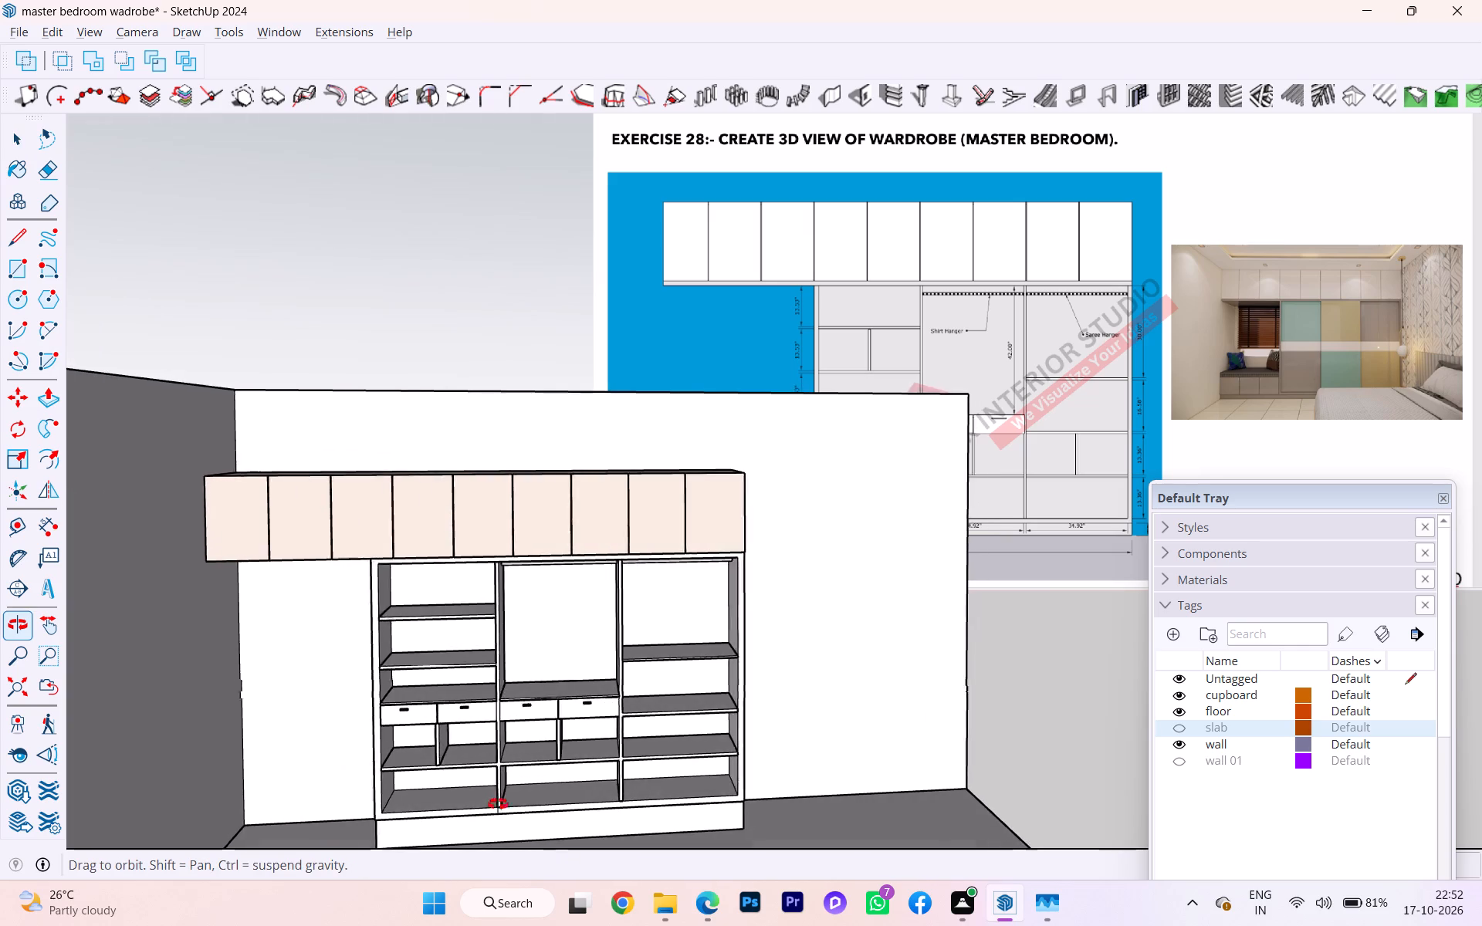
middle_click_drag(498, 804, 566, 796)
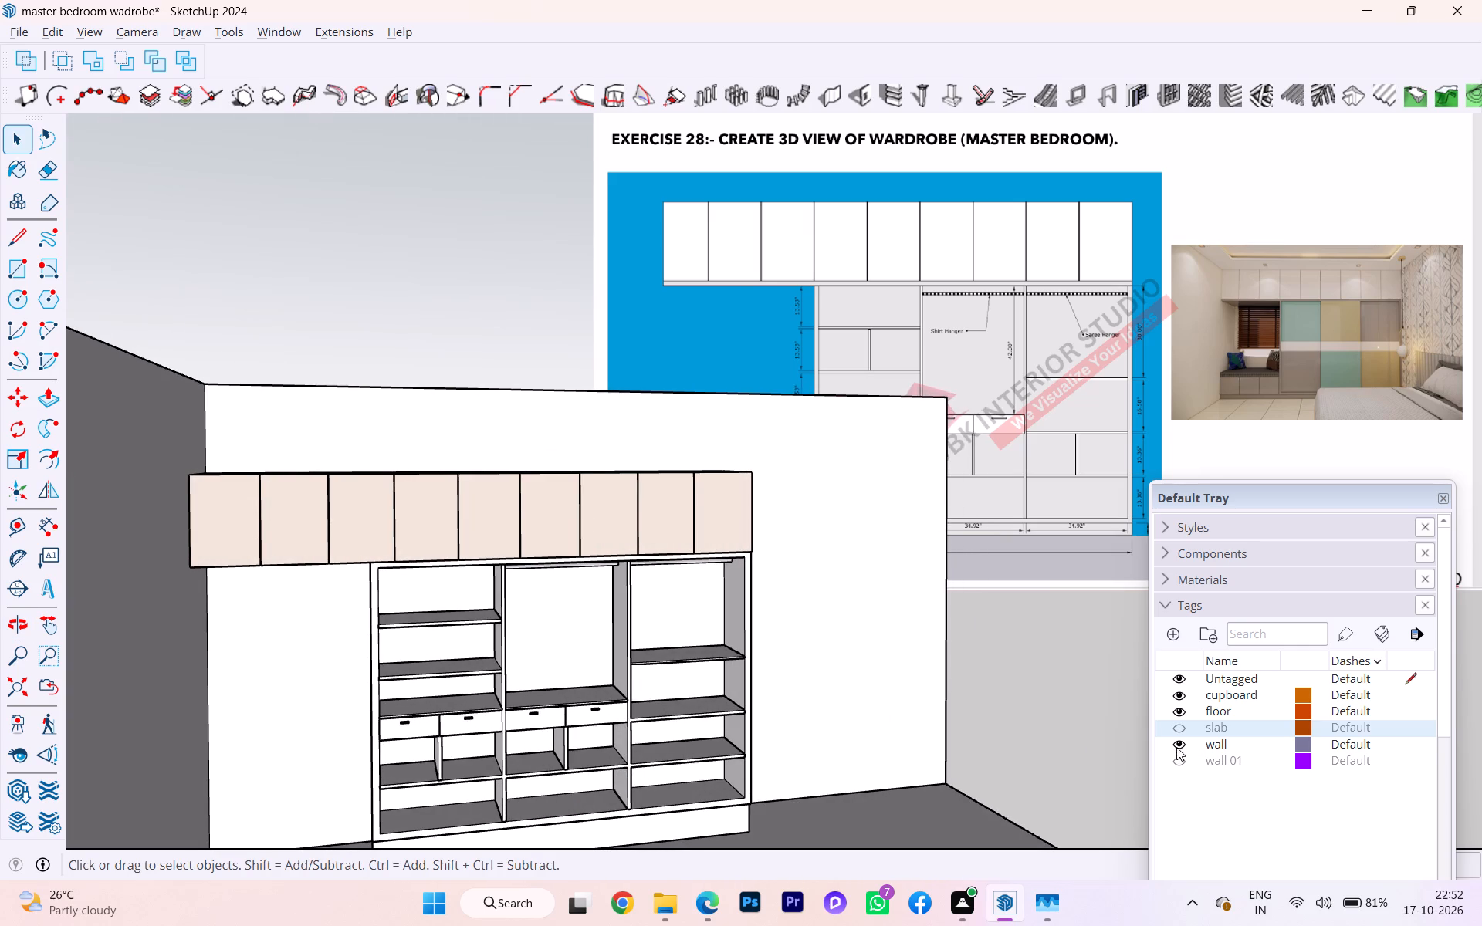
left_click(1176, 747)
Examine the free-standing wardrobe and overhead unit beside the reference elevation and photo.
scroll(647, 840, "down", 2)
middle_click_drag(551, 853, 604, 774)
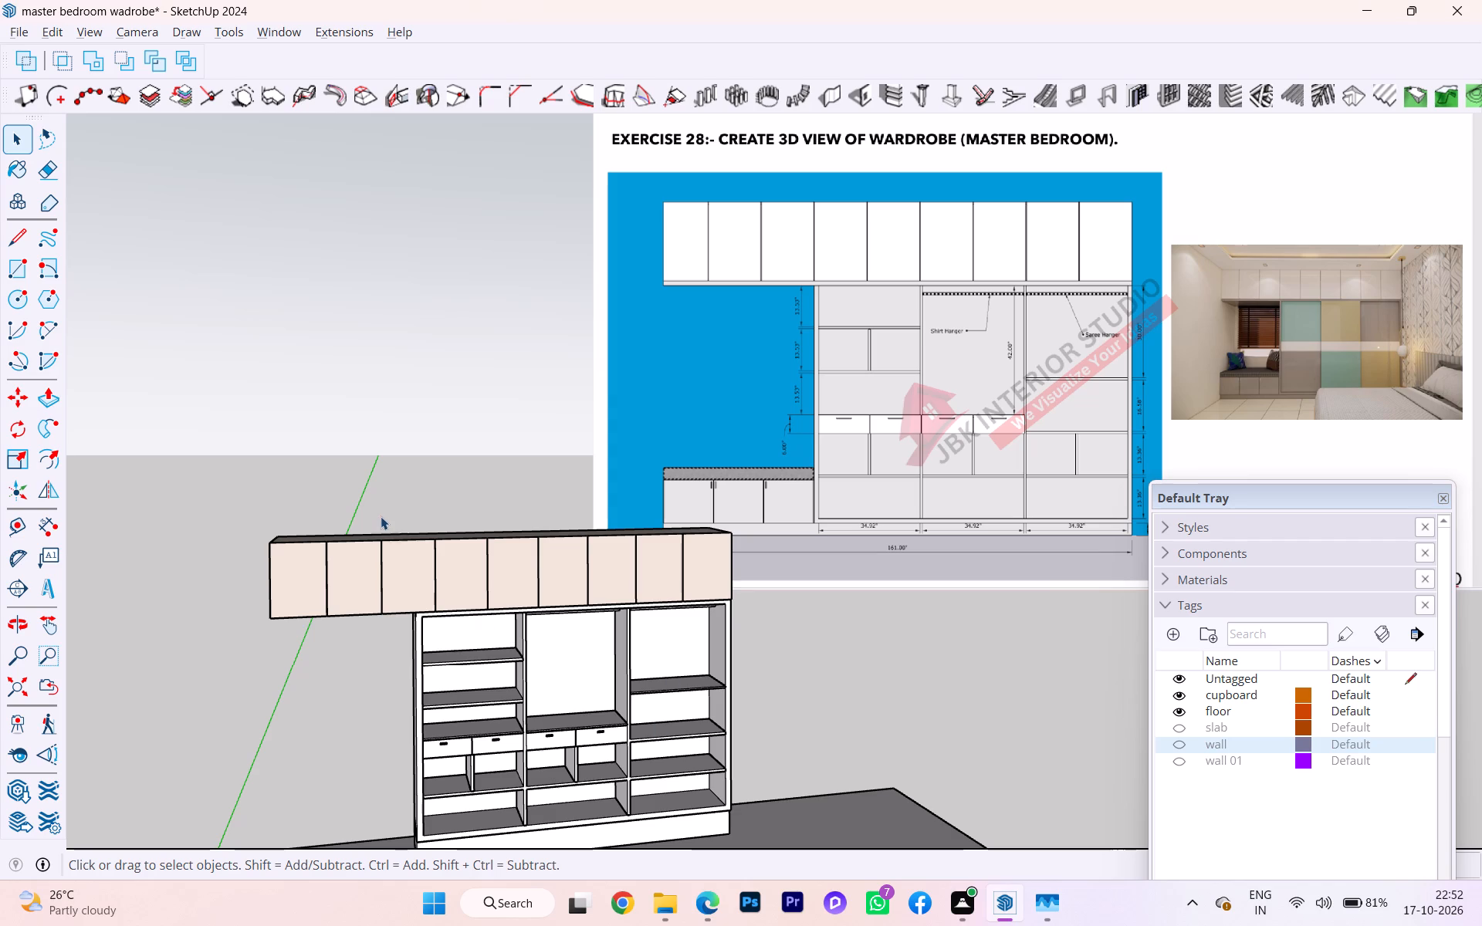
scroll(347, 554, "down", 1)
scroll(347, 554, "up", 1)
scroll(305, 568, "down", 2)
scroll(305, 568, "up", 1)
scroll(305, 568, "down", 5)
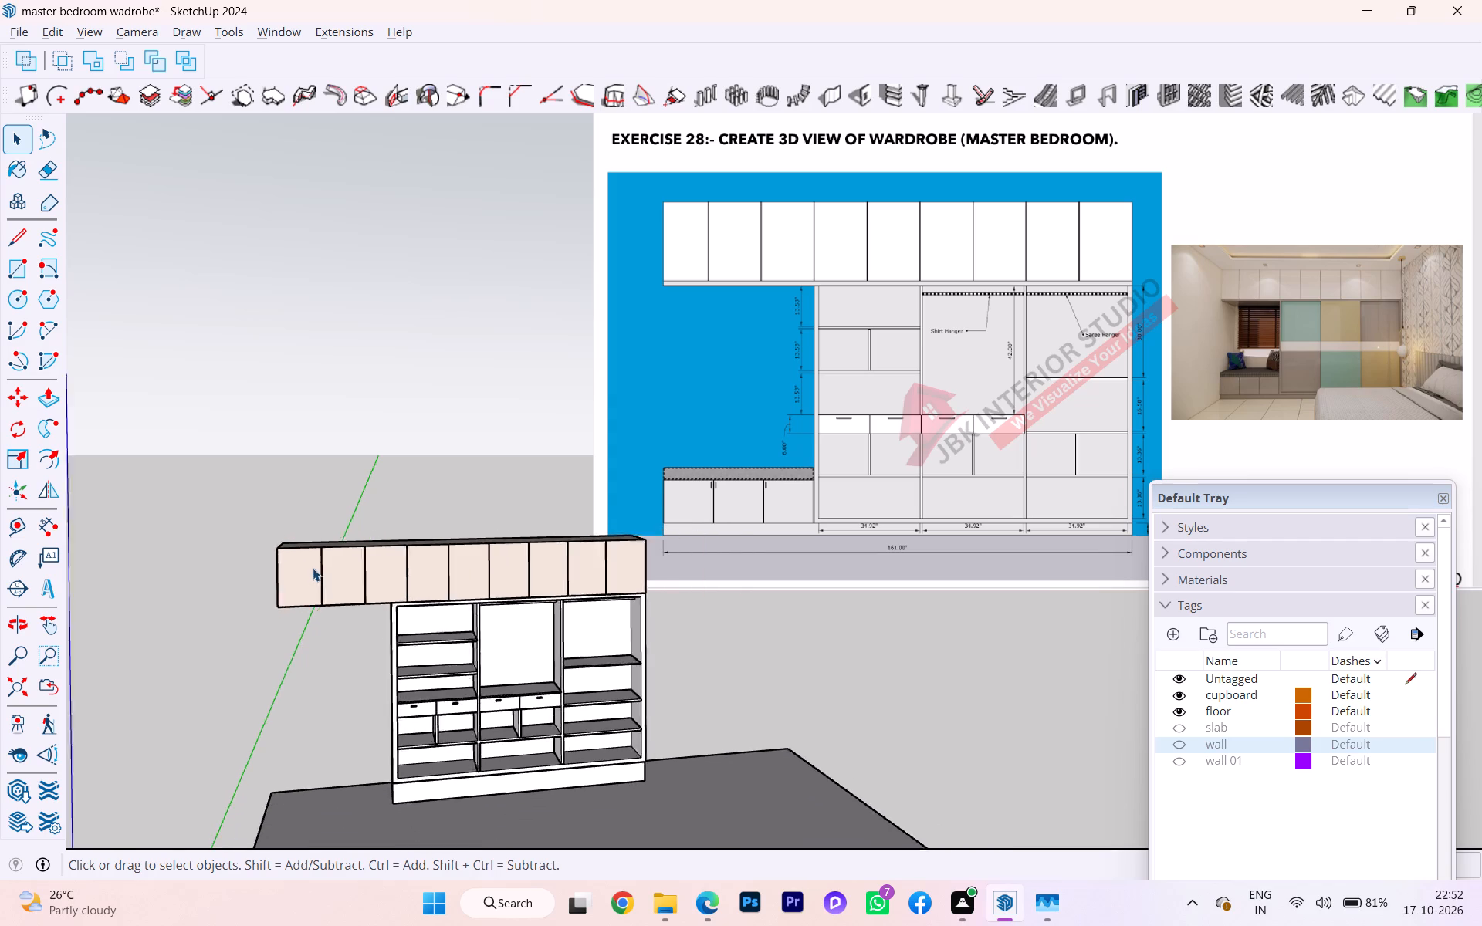
scroll(313, 568, "down", 5)
scroll(440, 688, "up", 7)
scroll(377, 686, "up", 1)
scroll(376, 685, "down", 2)
scroll(354, 664, "up", 1)
scroll(346, 655, "down", 2)
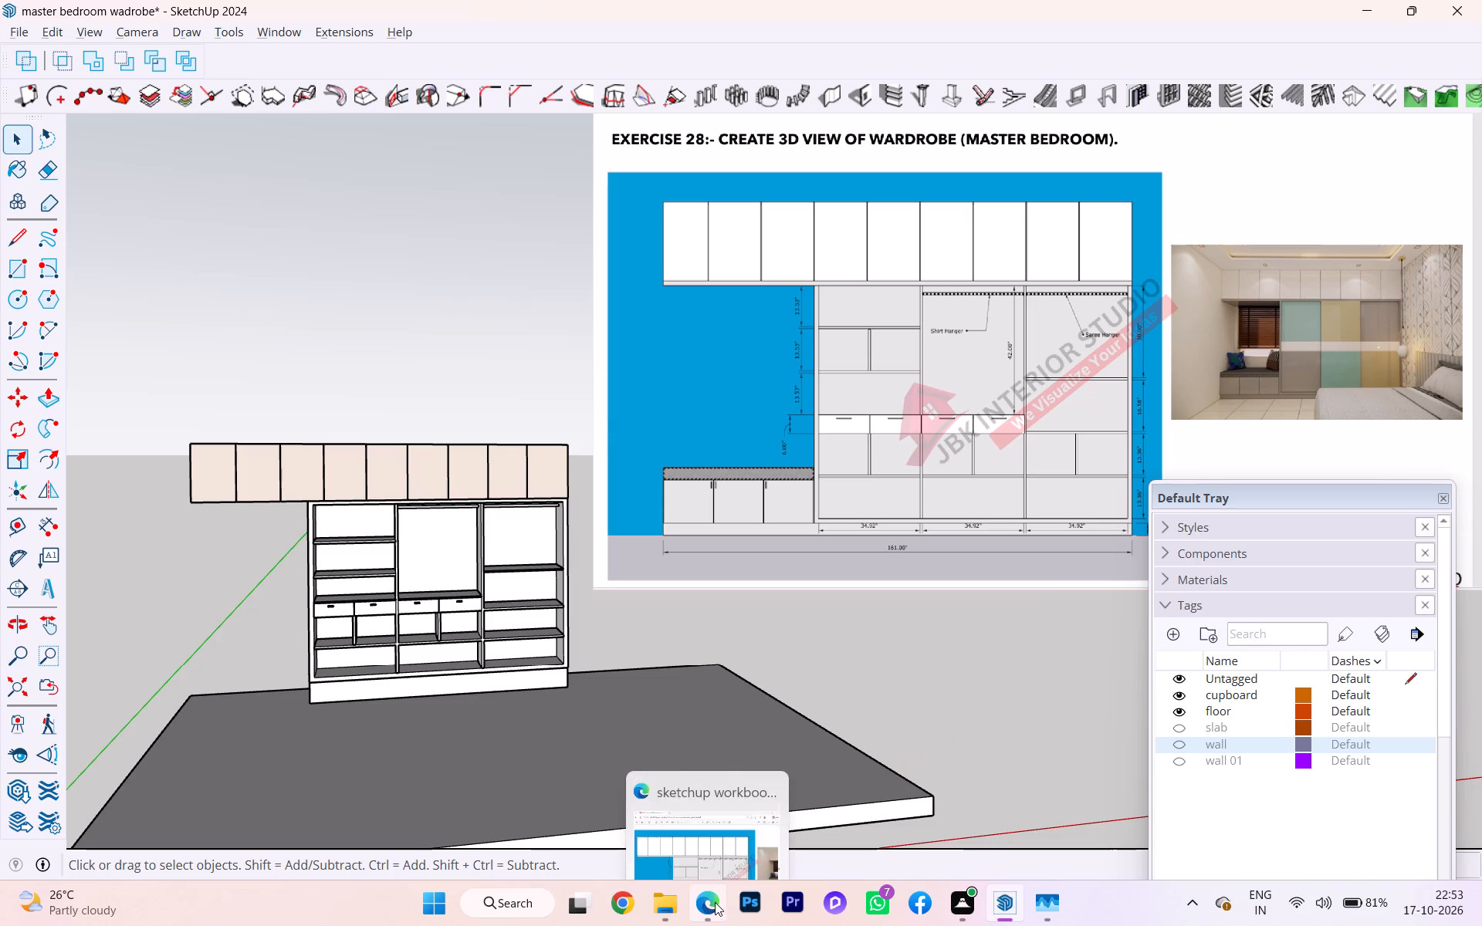
Switch to the workbook PDF in Edge and review the wardrobe elevations and photos on pages 44 and 45.
left_click(691, 826)
scroll(506, 569, "down", 1)
scroll(506, 569, "up", 1)
scroll(506, 569, "down", 2)
scroll(321, 570, "down", 1)
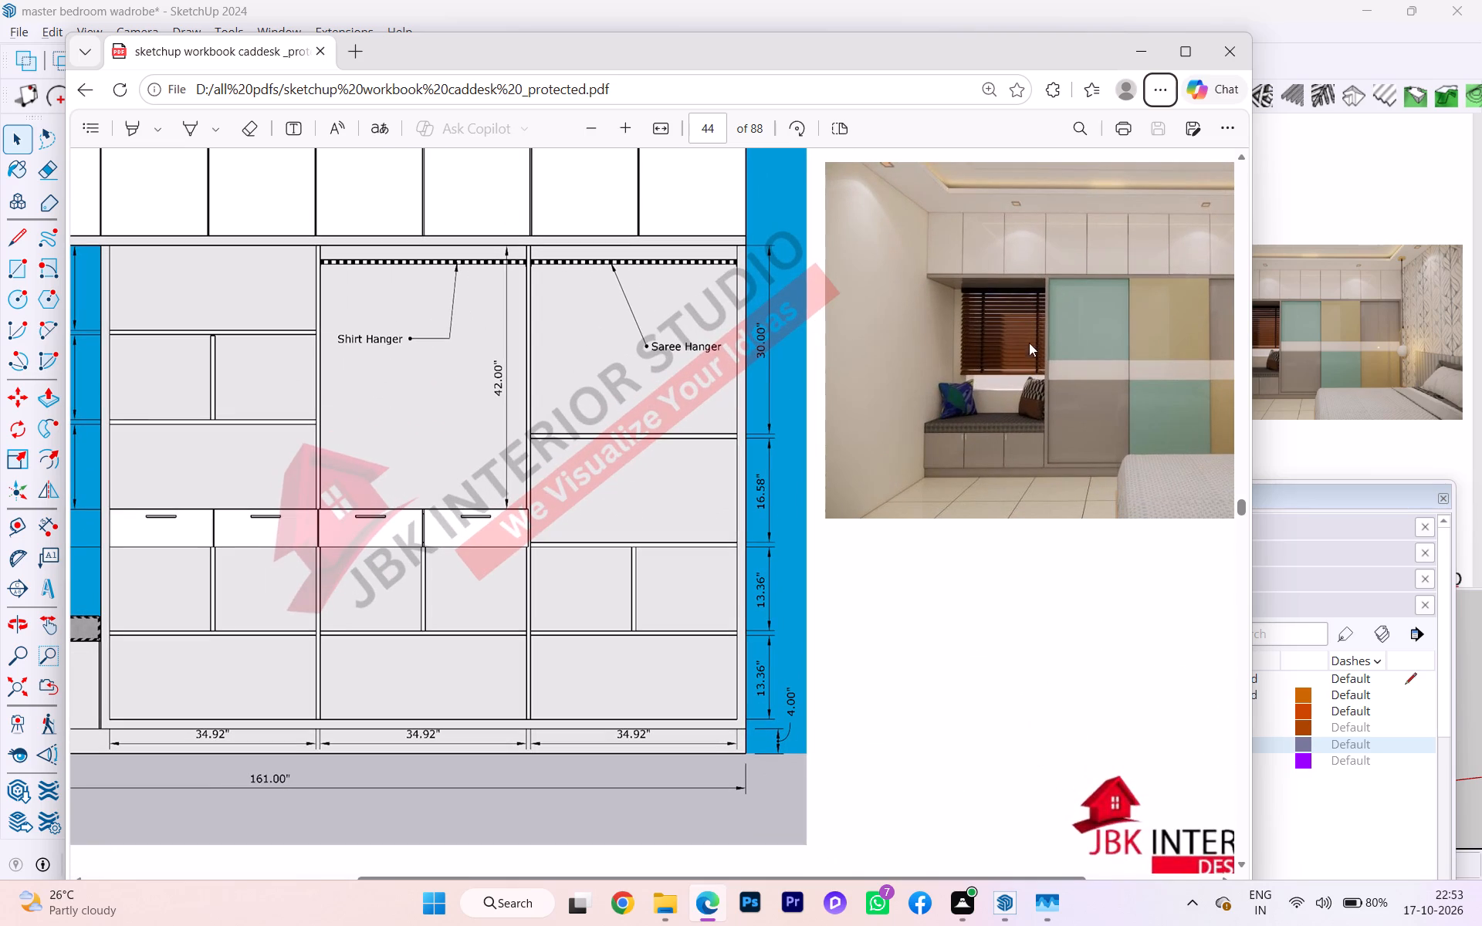
scroll(726, 359, "down", 6)
scroll(709, 471, "down", 5)
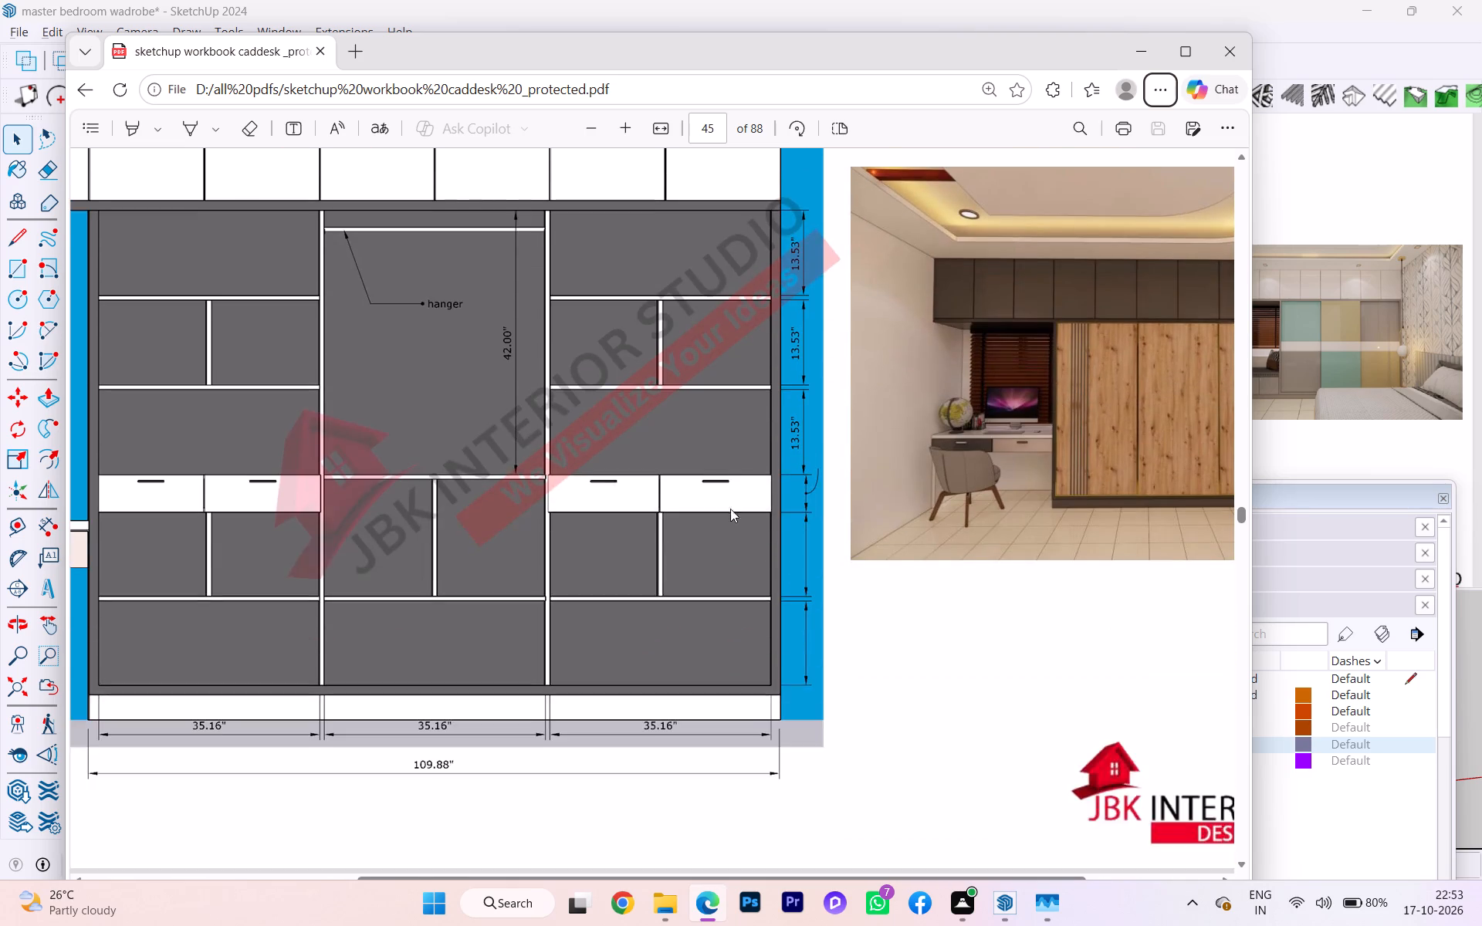
scroll(733, 475, "down", 4)
scroll(753, 462, "up", 2)
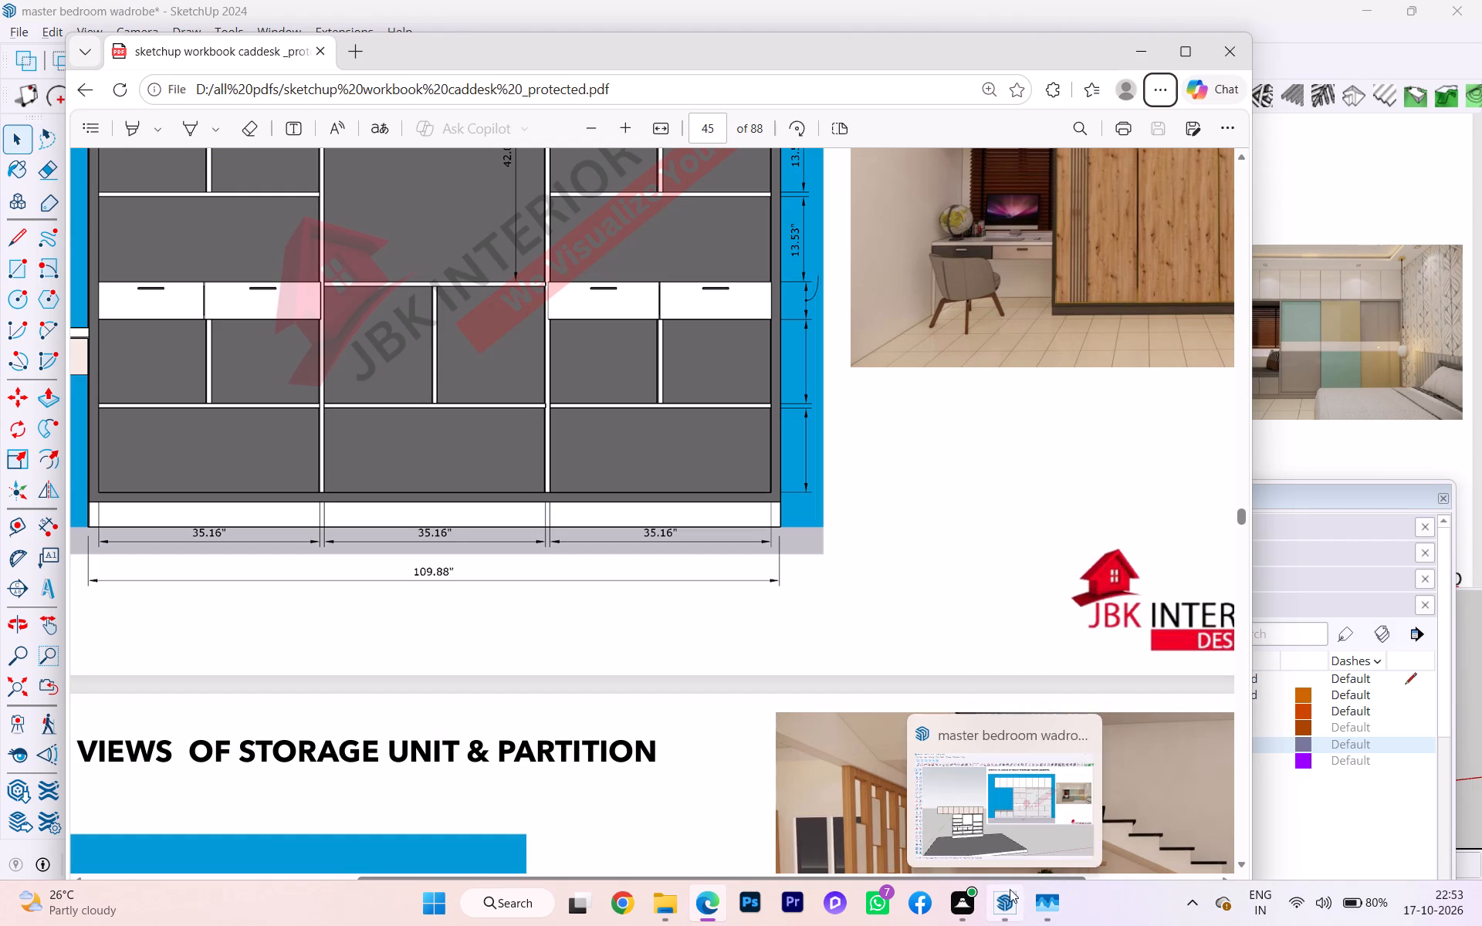
Return to SketchUp and, inside the overhead unit's group, paint its exposed side face with the beige sampled from its top.
left_click(1009, 815)
scroll(428, 599, "up", 3)
scroll(350, 563, "up", 4)
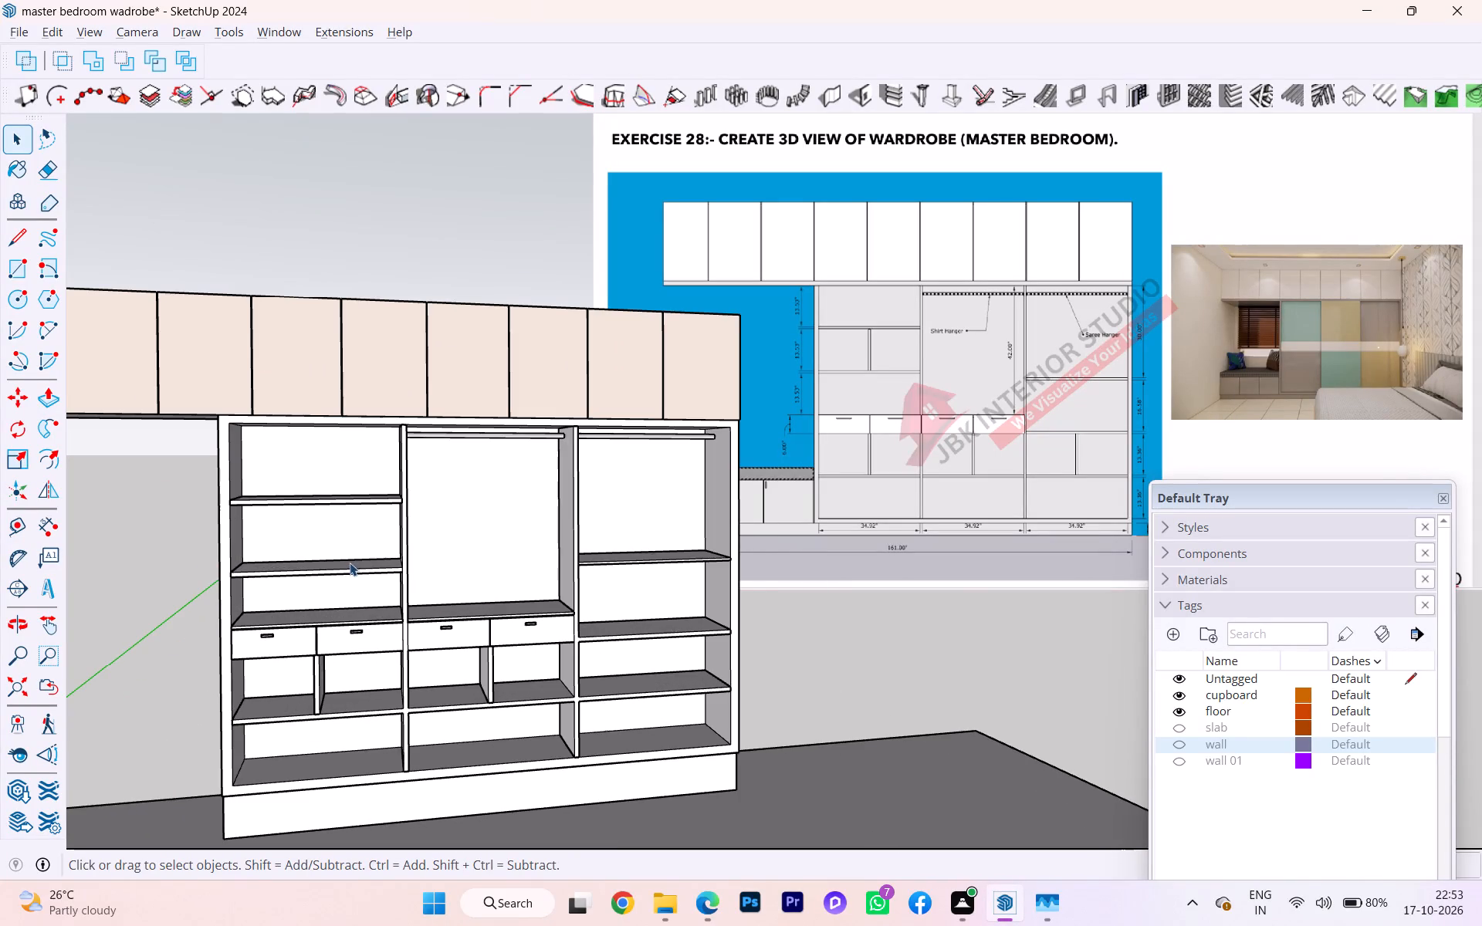
scroll(903, 459, "down", 2)
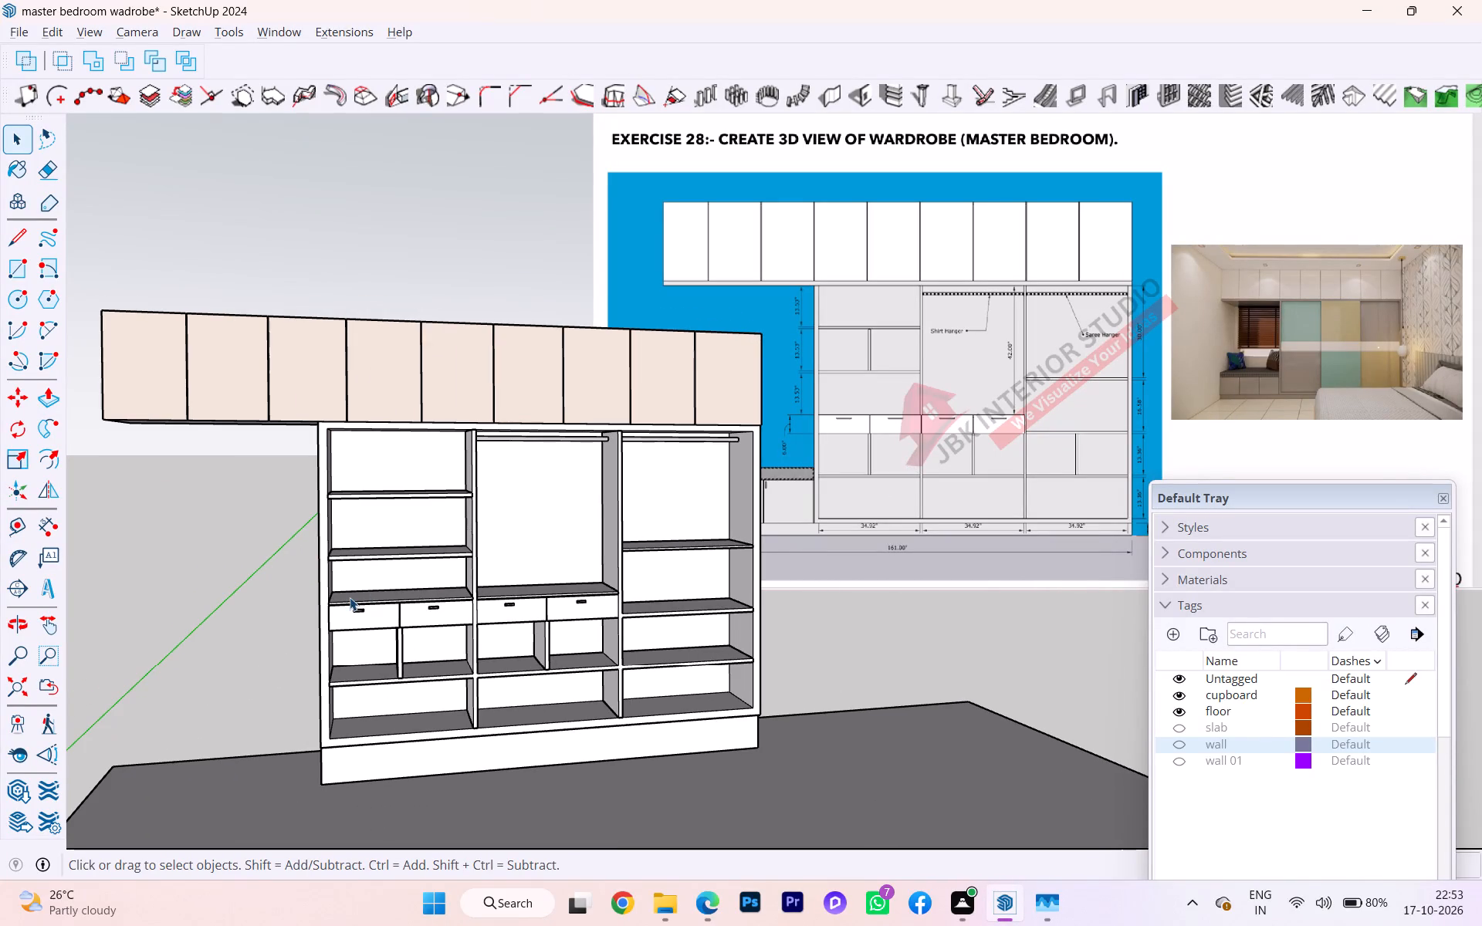
middle_click_drag(343, 602, 553, 617)
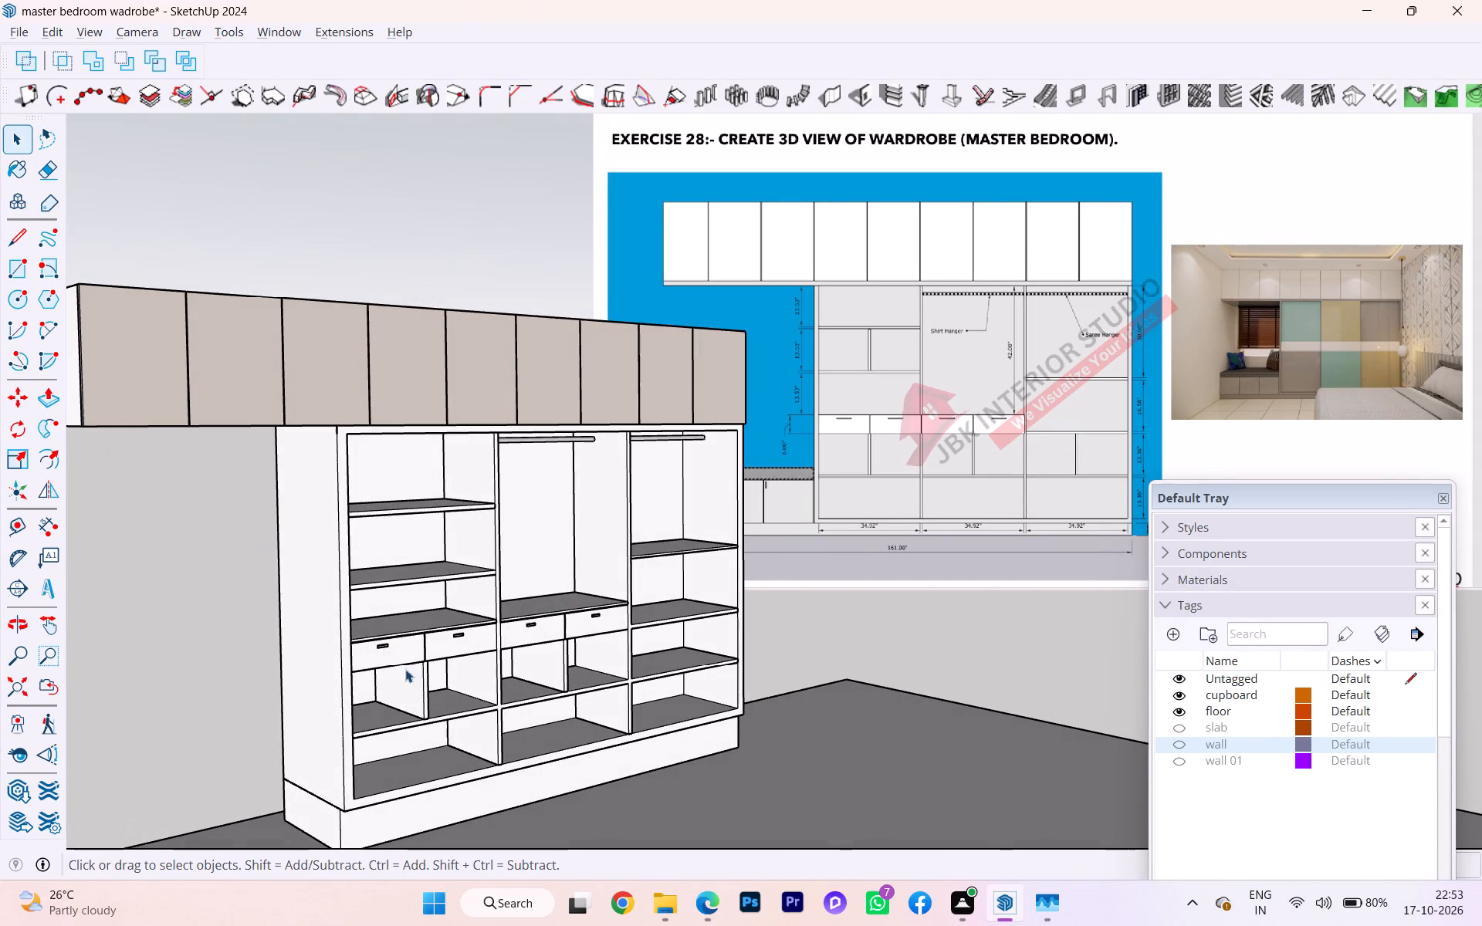
scroll(270, 543, "down", 3)
scroll(264, 688, "up", 1)
scroll(261, 703, "down", 1)
scroll(257, 704, "up", 1)
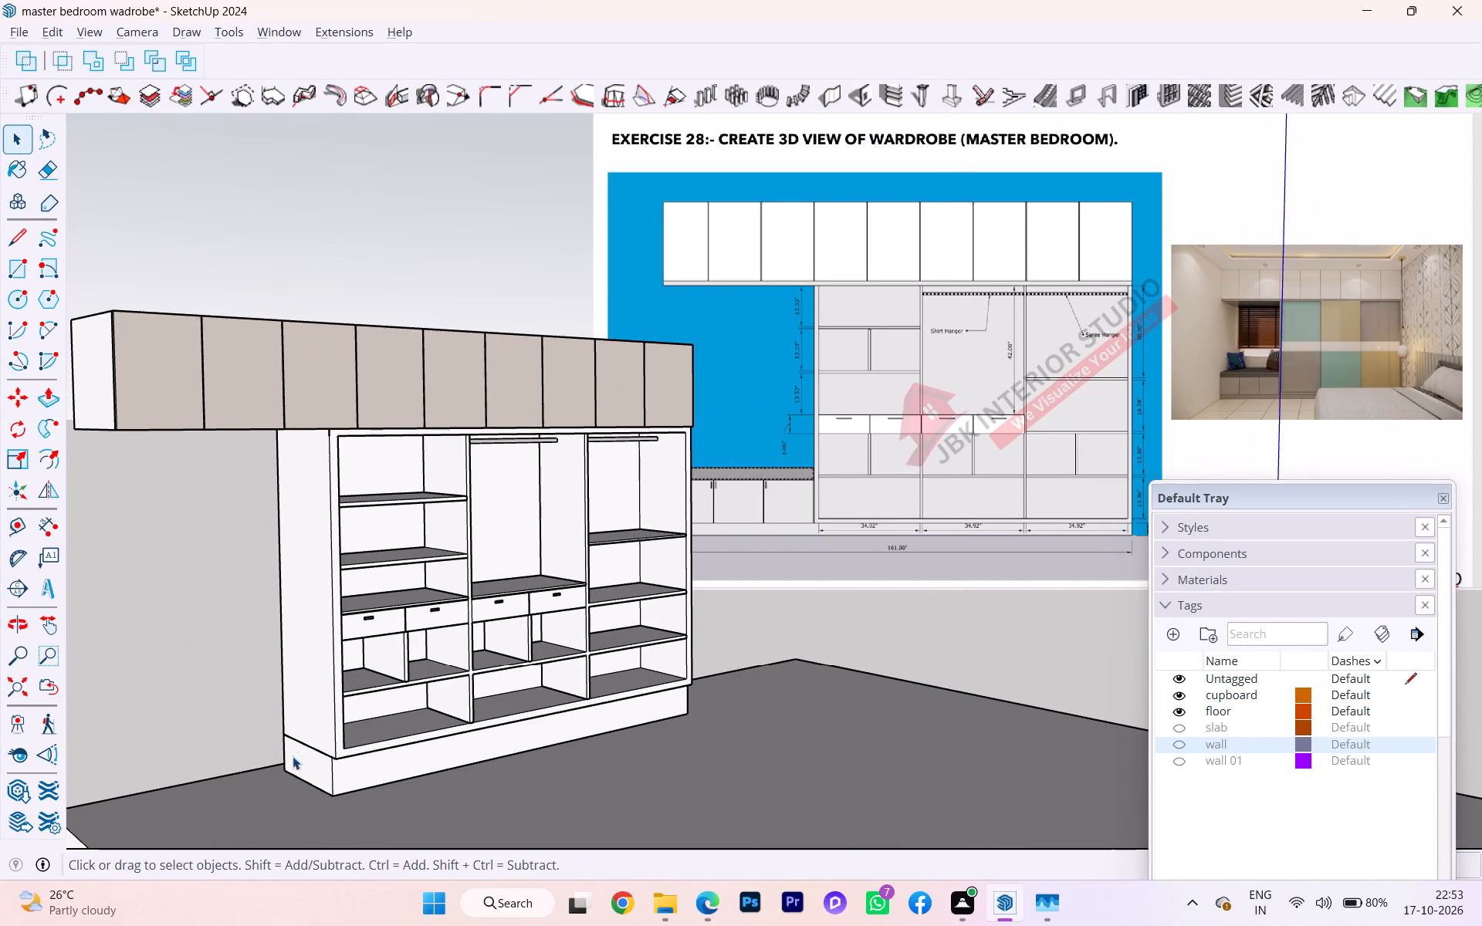
scroll(312, 735, "down", 2)
middle_click_drag(310, 729, 676, 794)
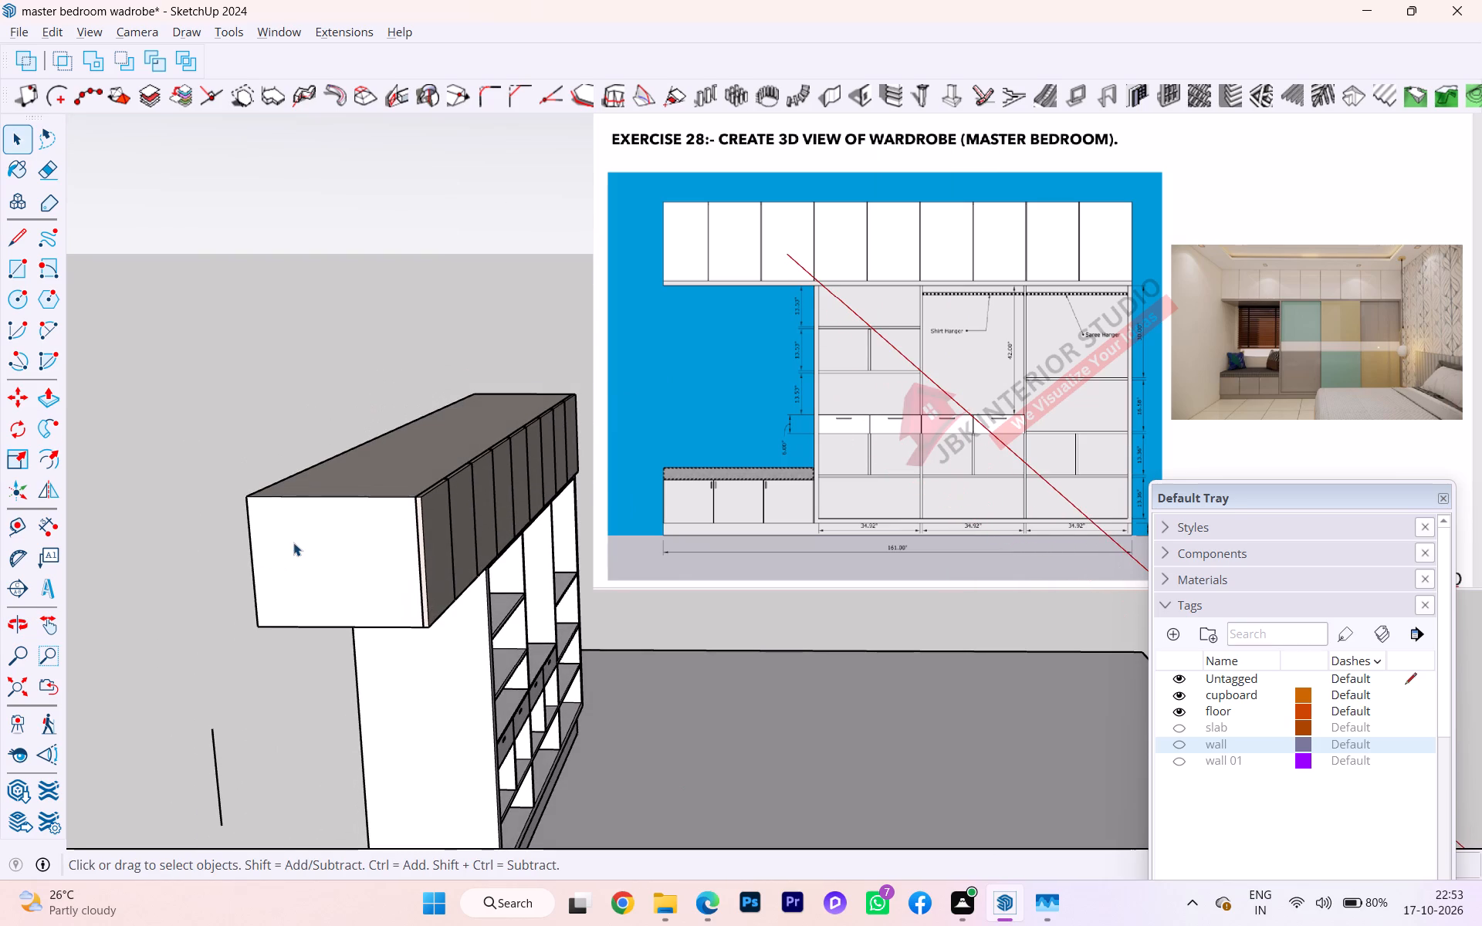
double_click(296, 542)
double_click(299, 542)
double_click(340, 539)
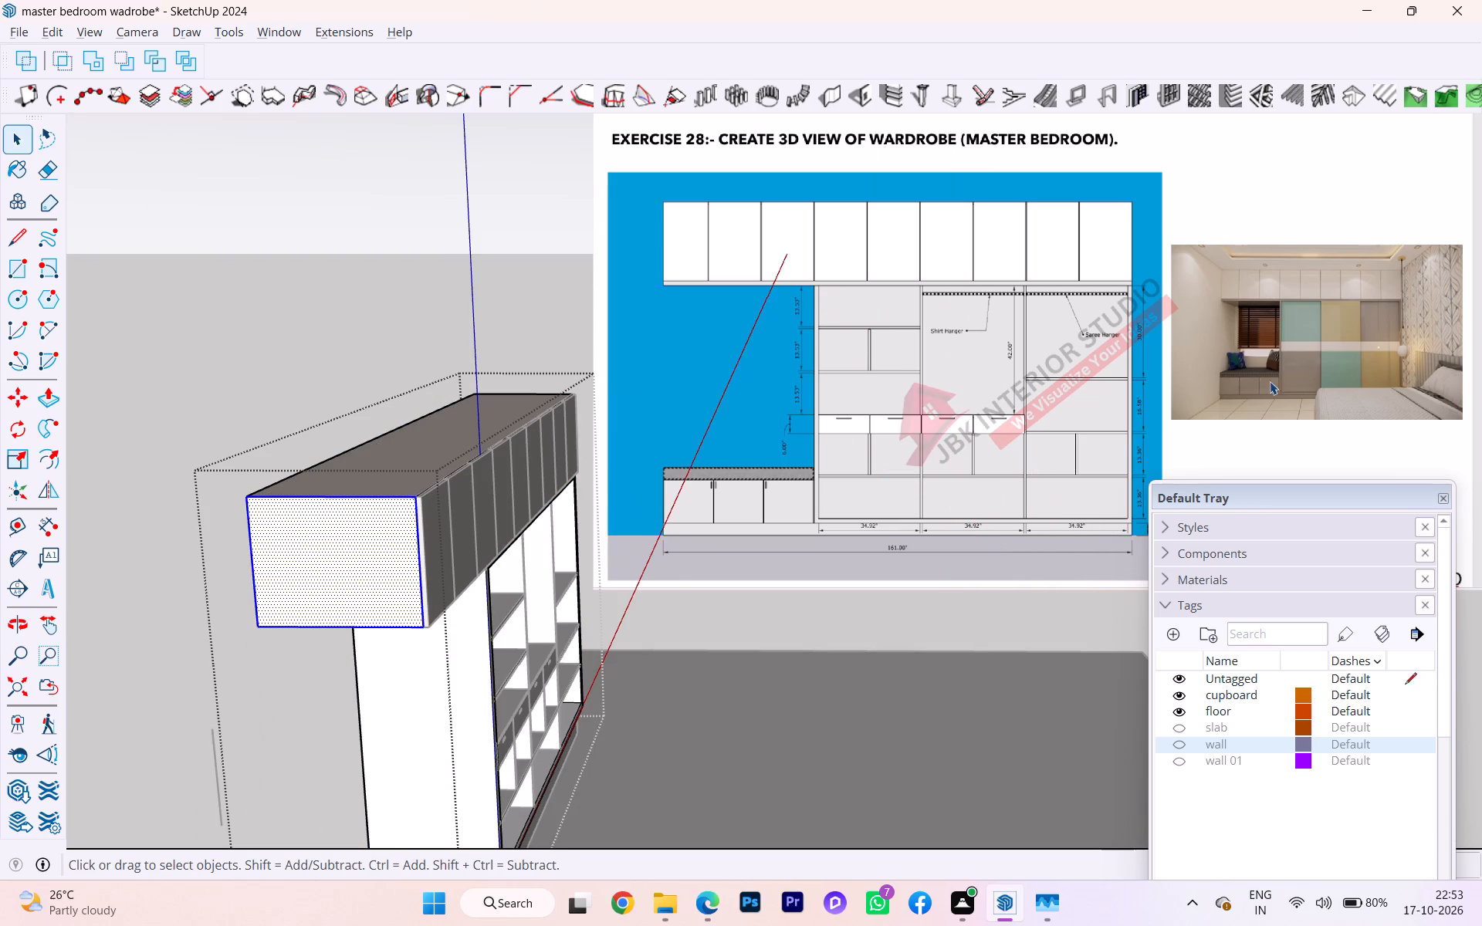
left_click(1220, 577)
left_click(1422, 690)
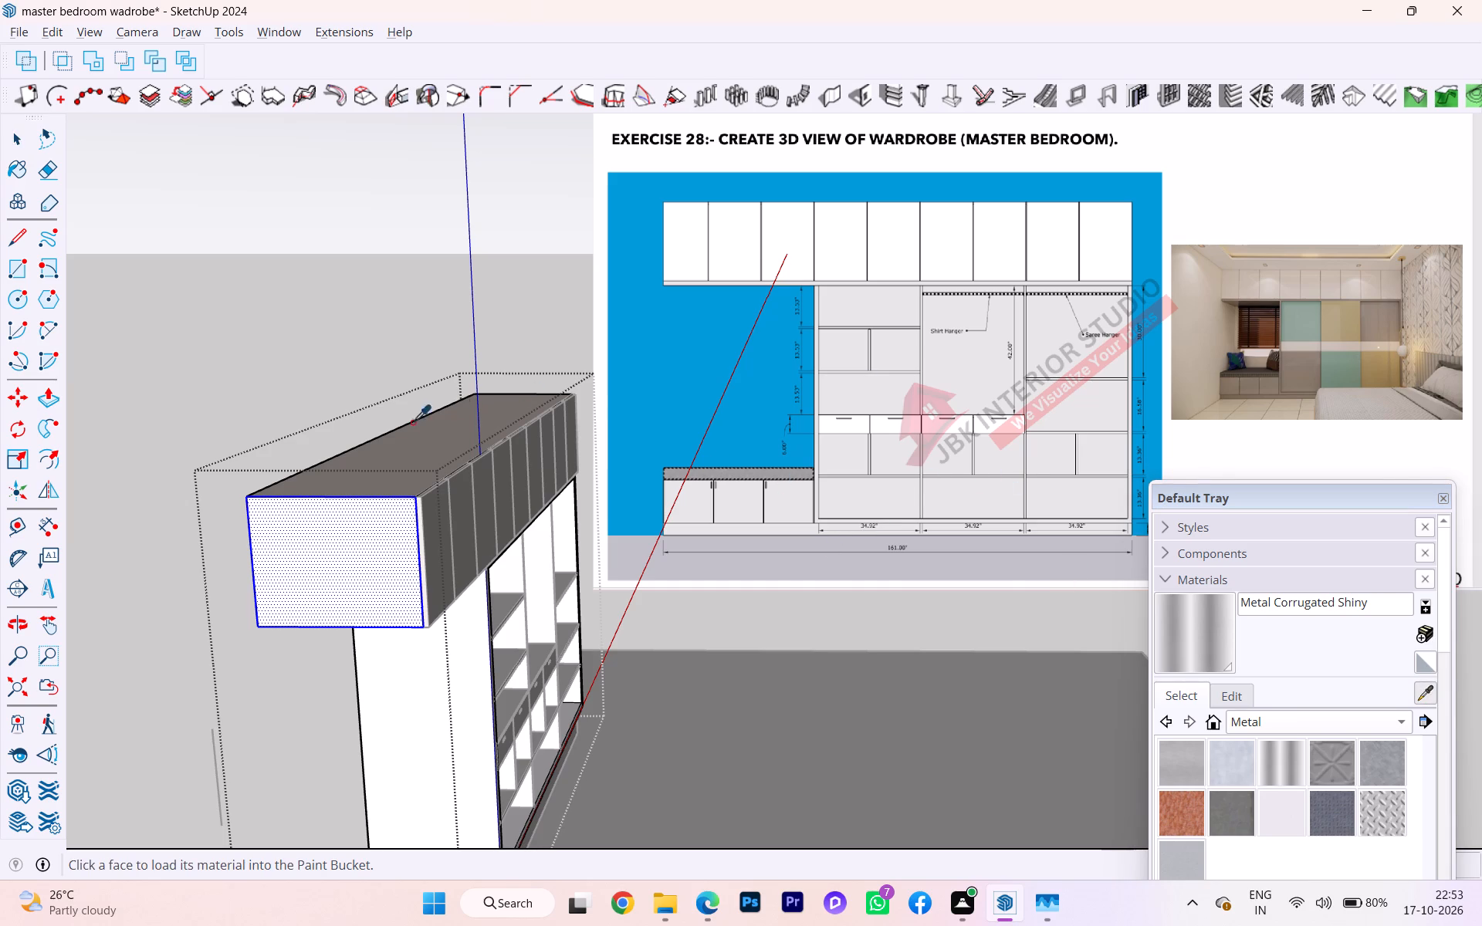
left_click(424, 451)
left_click(357, 532)
Paint the overhead unit's narrow front edge strip and its underside with the same sampled beige.
scroll(319, 422, "down", 1)
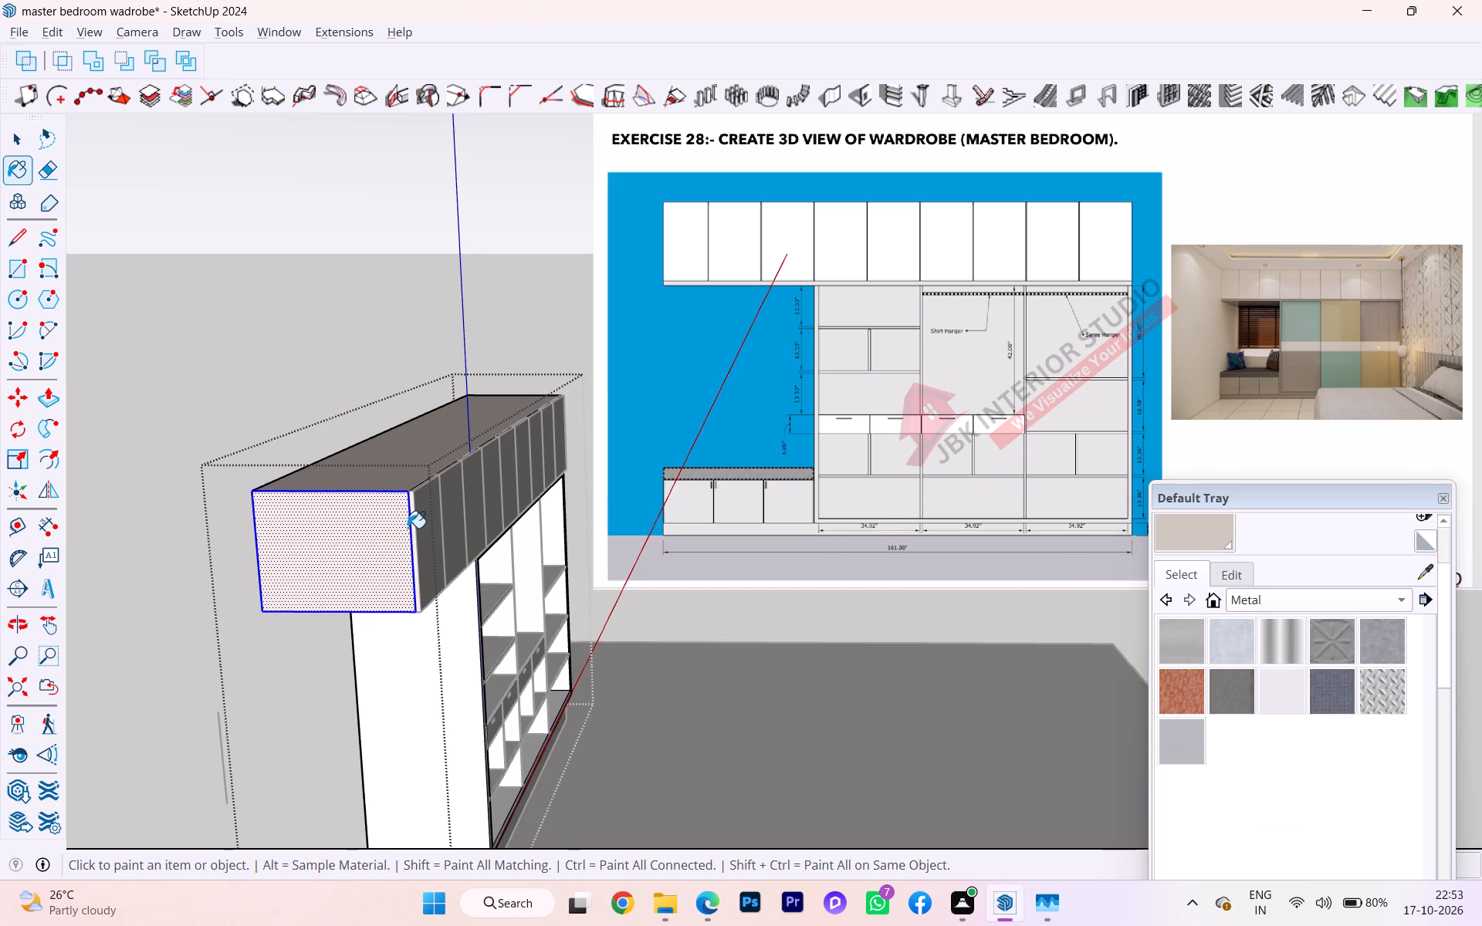
scroll(407, 529, "up", 3)
scroll(407, 529, "down", 3)
scroll(407, 531, "up", 1)
left_click(418, 520)
double_click(412, 512)
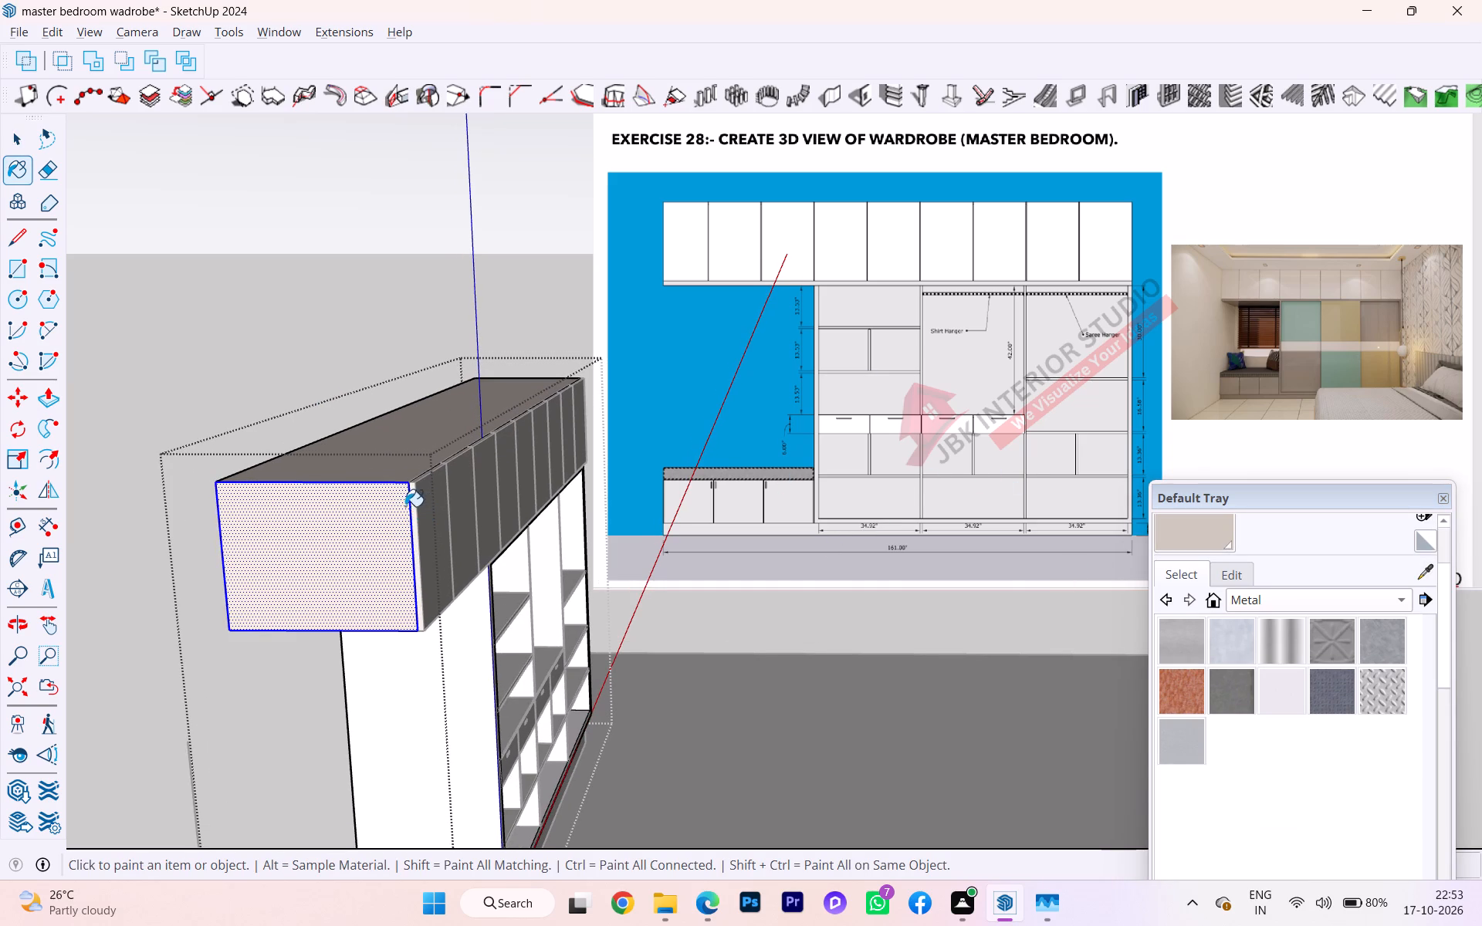
middle_click_drag(402, 500, 442, 188)
left_click(408, 261)
middle_click_drag(419, 269, 739, 356)
scroll(428, 275, "down", 2)
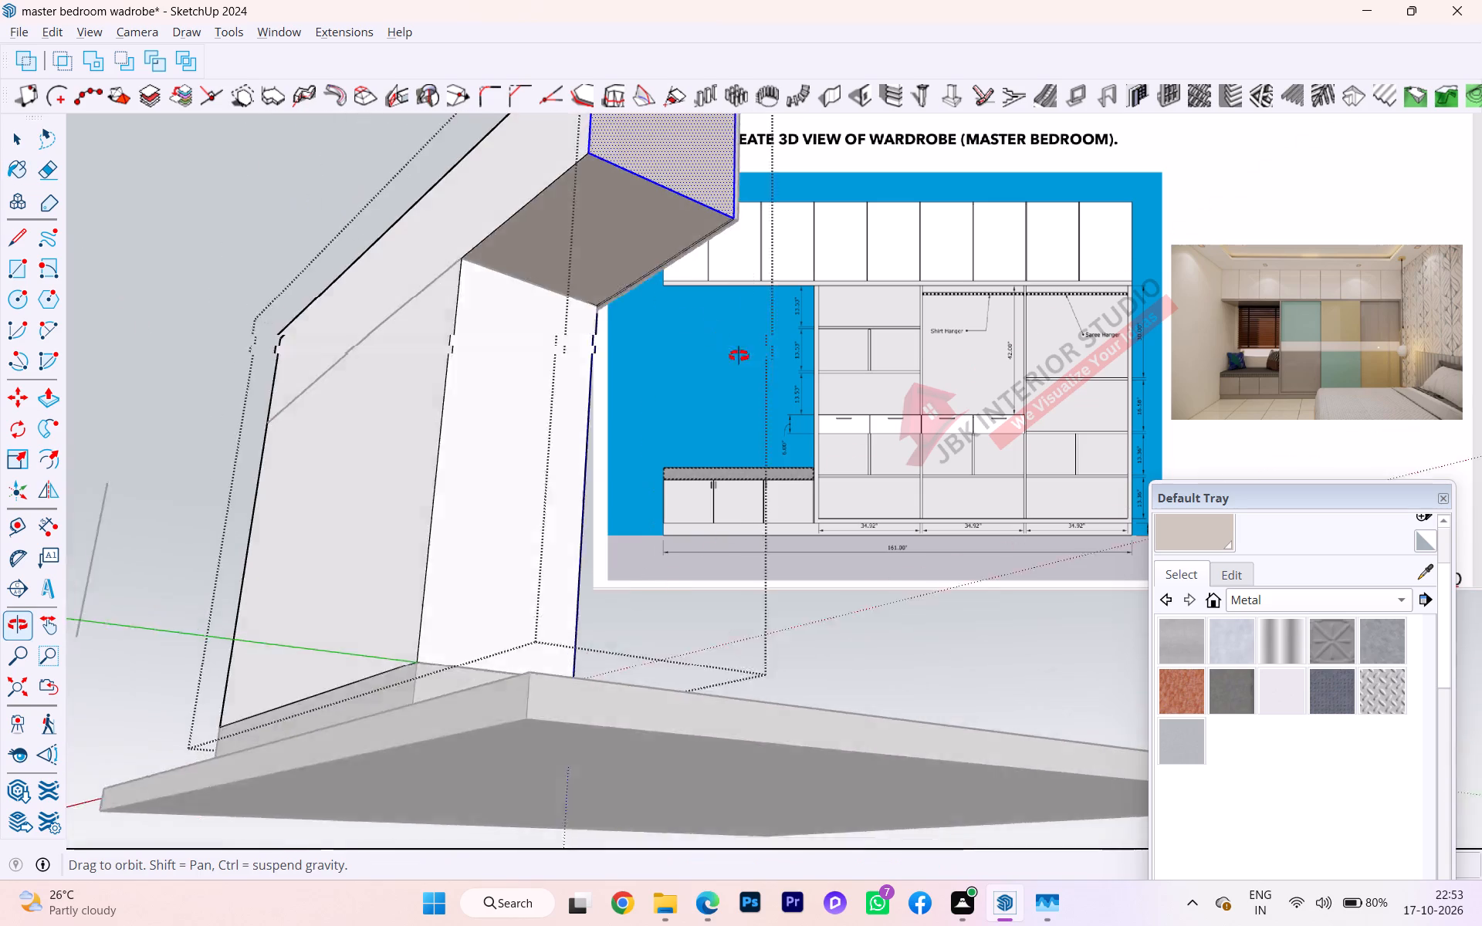
middle_click_drag(739, 356, 750, 393)
left_click(509, 208)
Paint the tall wardrobe's outer side panel below the overhang with the same beige, and exit the group.
scroll(705, 259, "down", 1)
middle_click_drag(705, 261, 155, 390)
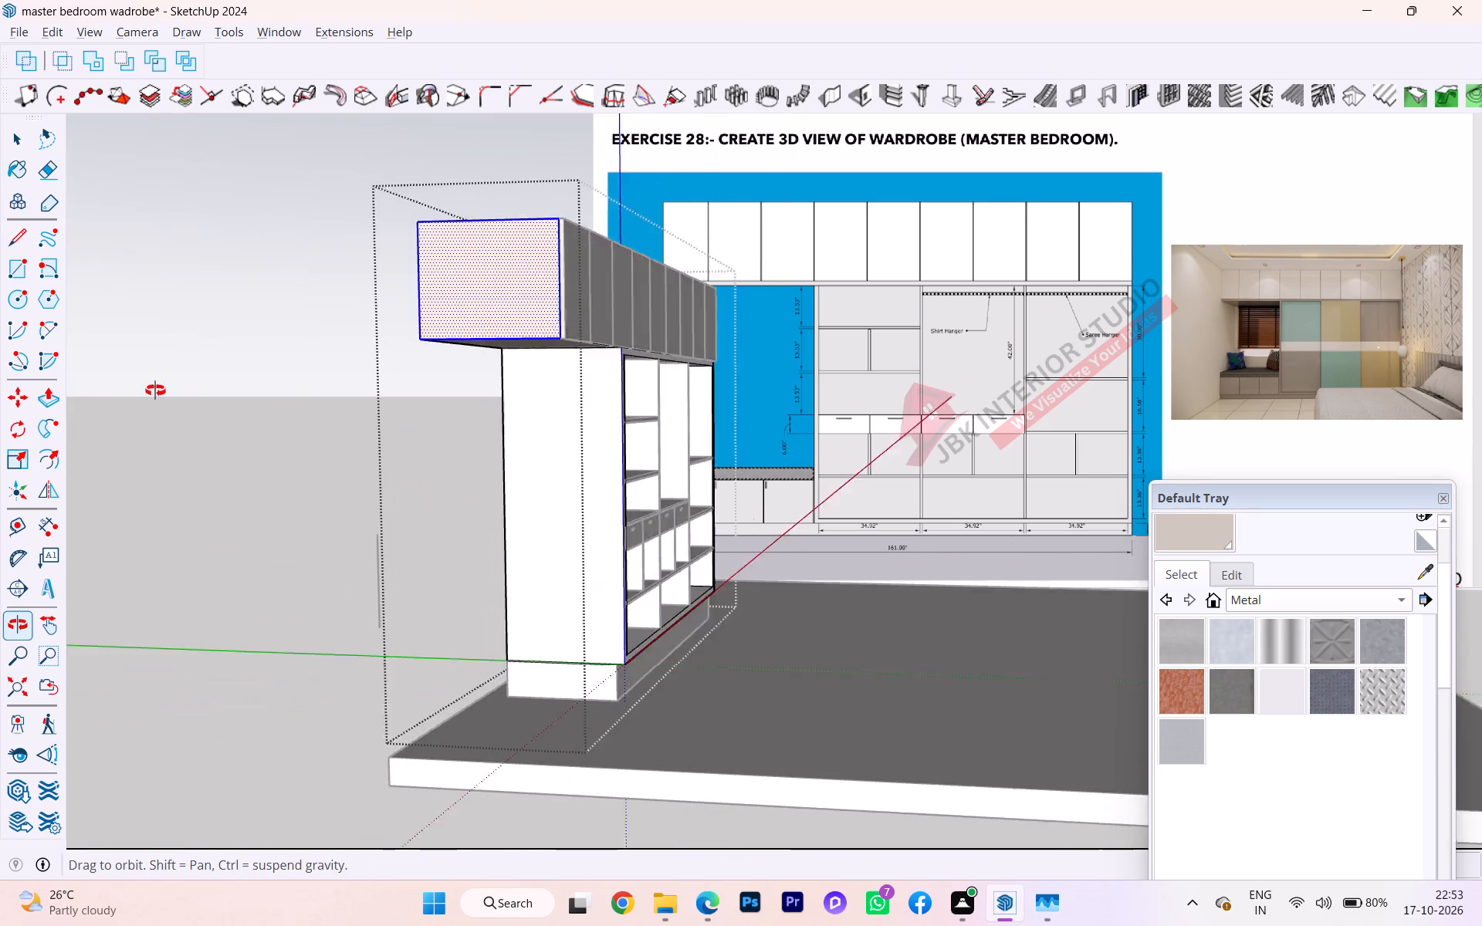
middle_click_drag(155, 390, 147, 394)
middle_click_drag(420, 416, 51, 438)
scroll(261, 428, "down", 1)
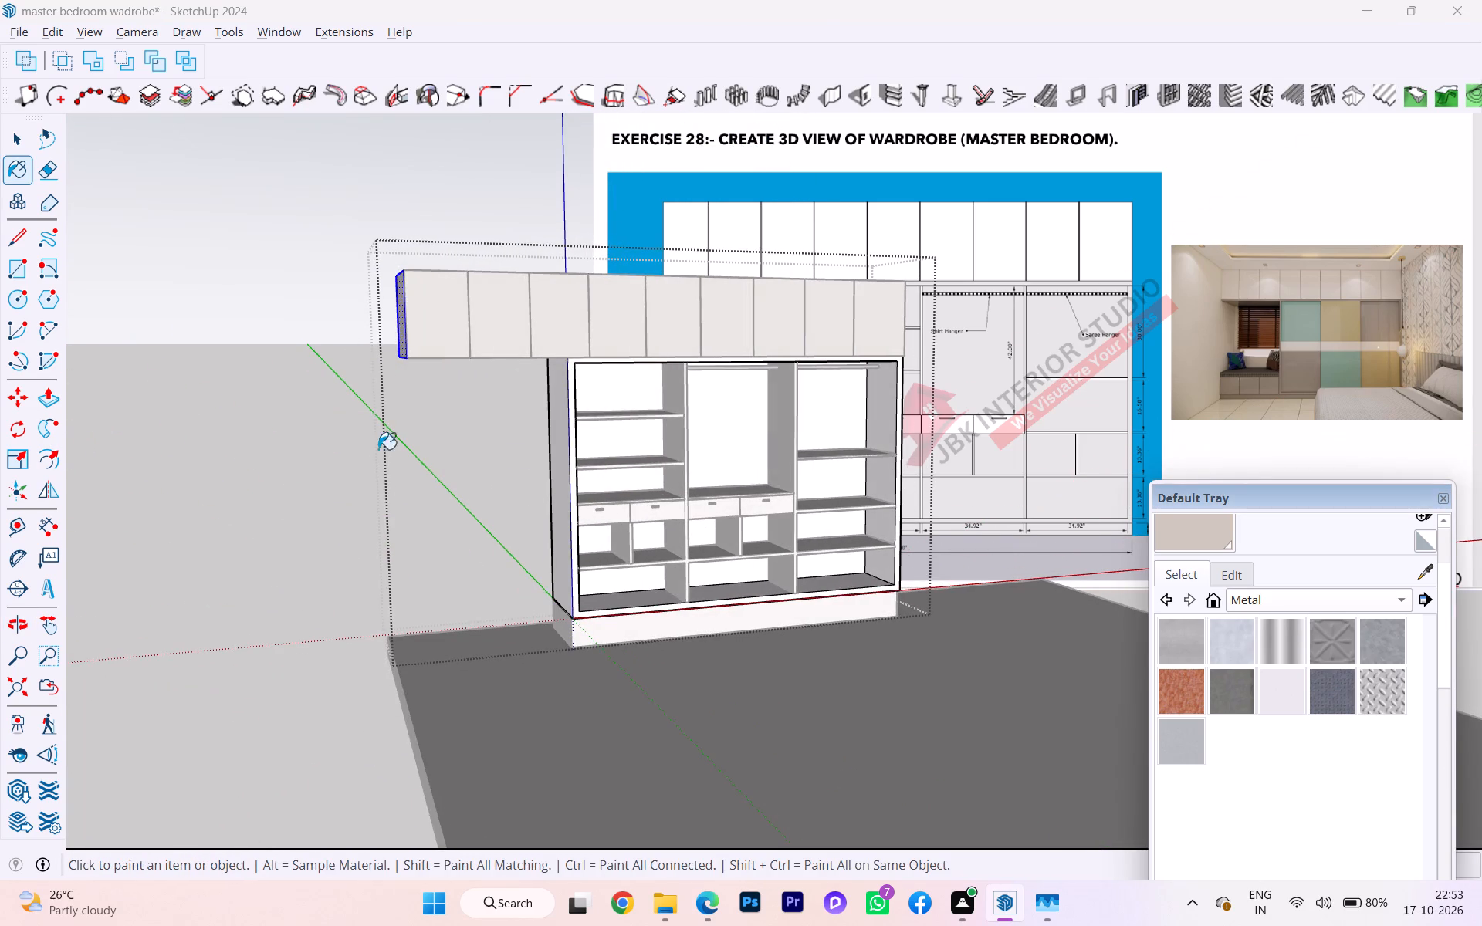
scroll(512, 466, "down", 1)
middle_click_drag(513, 466, 875, 522)
scroll(516, 536, "up", 3)
left_click(652, 484)
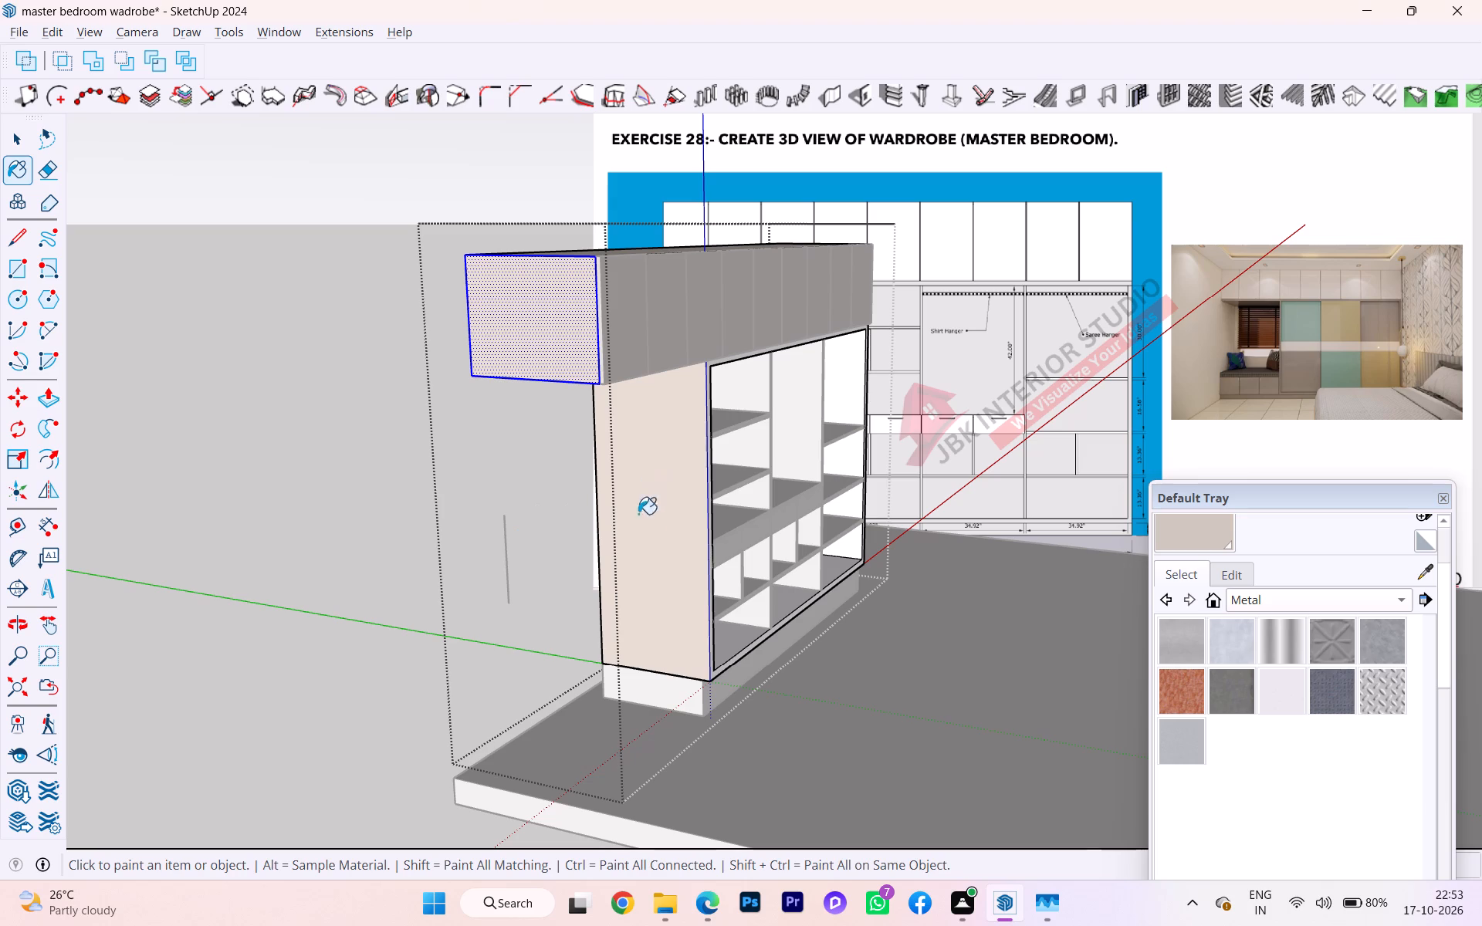
key("space")
left_click(310, 522)
Delete the stray vertical line standing beside the wardrobe's beige side panel.
middle_click_drag(571, 495, 594, 532)
scroll(499, 503, "down", 1)
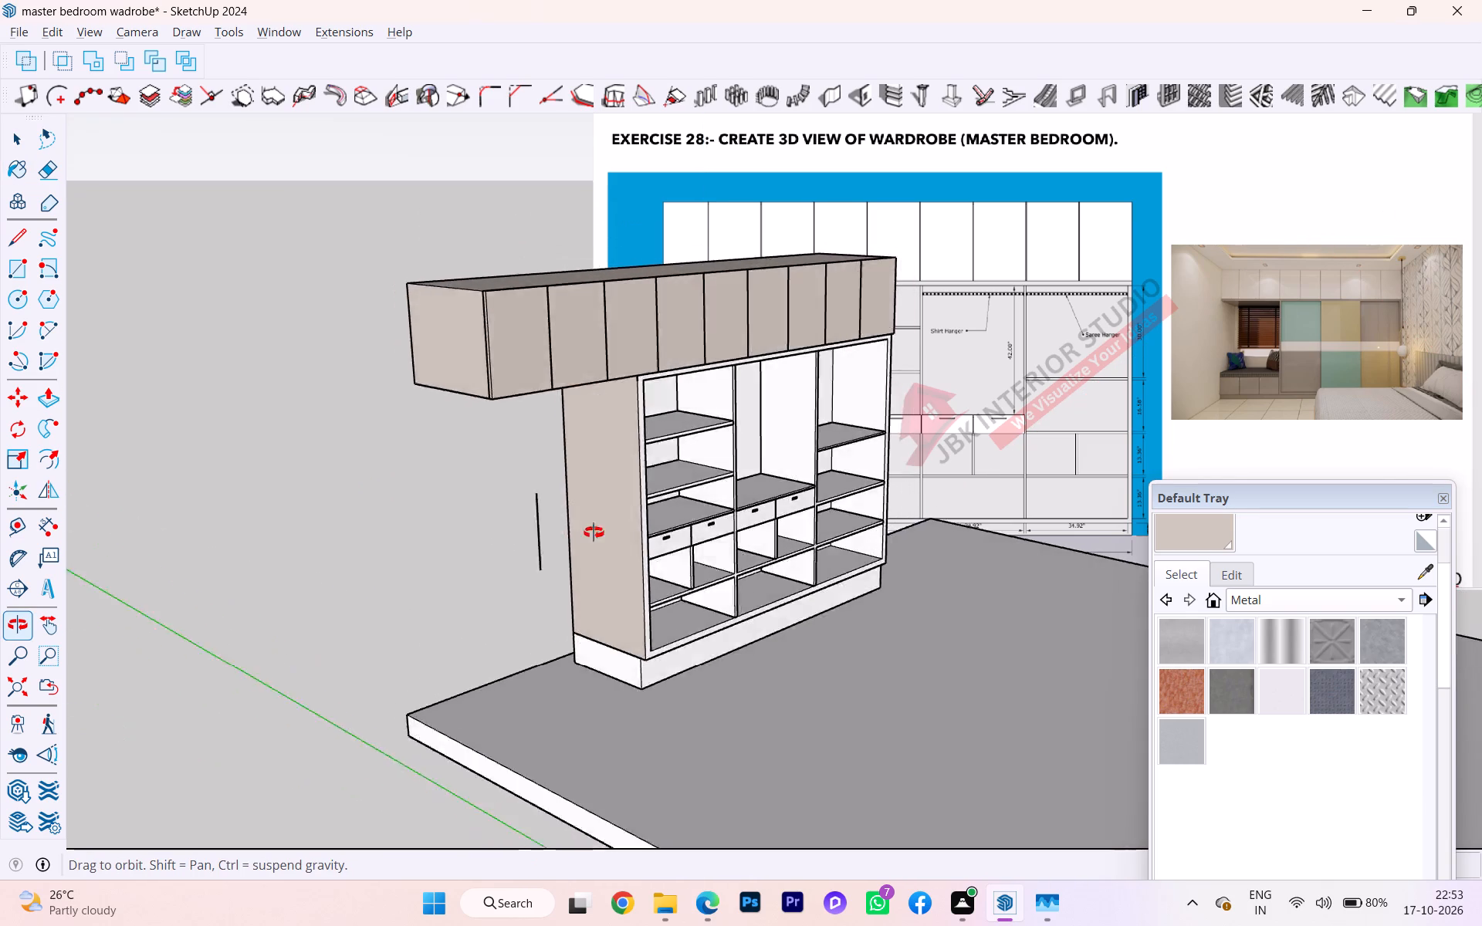
middle_click_drag(594, 532, 635, 557)
left_click_drag(502, 606, 474, 566)
key("Escape")
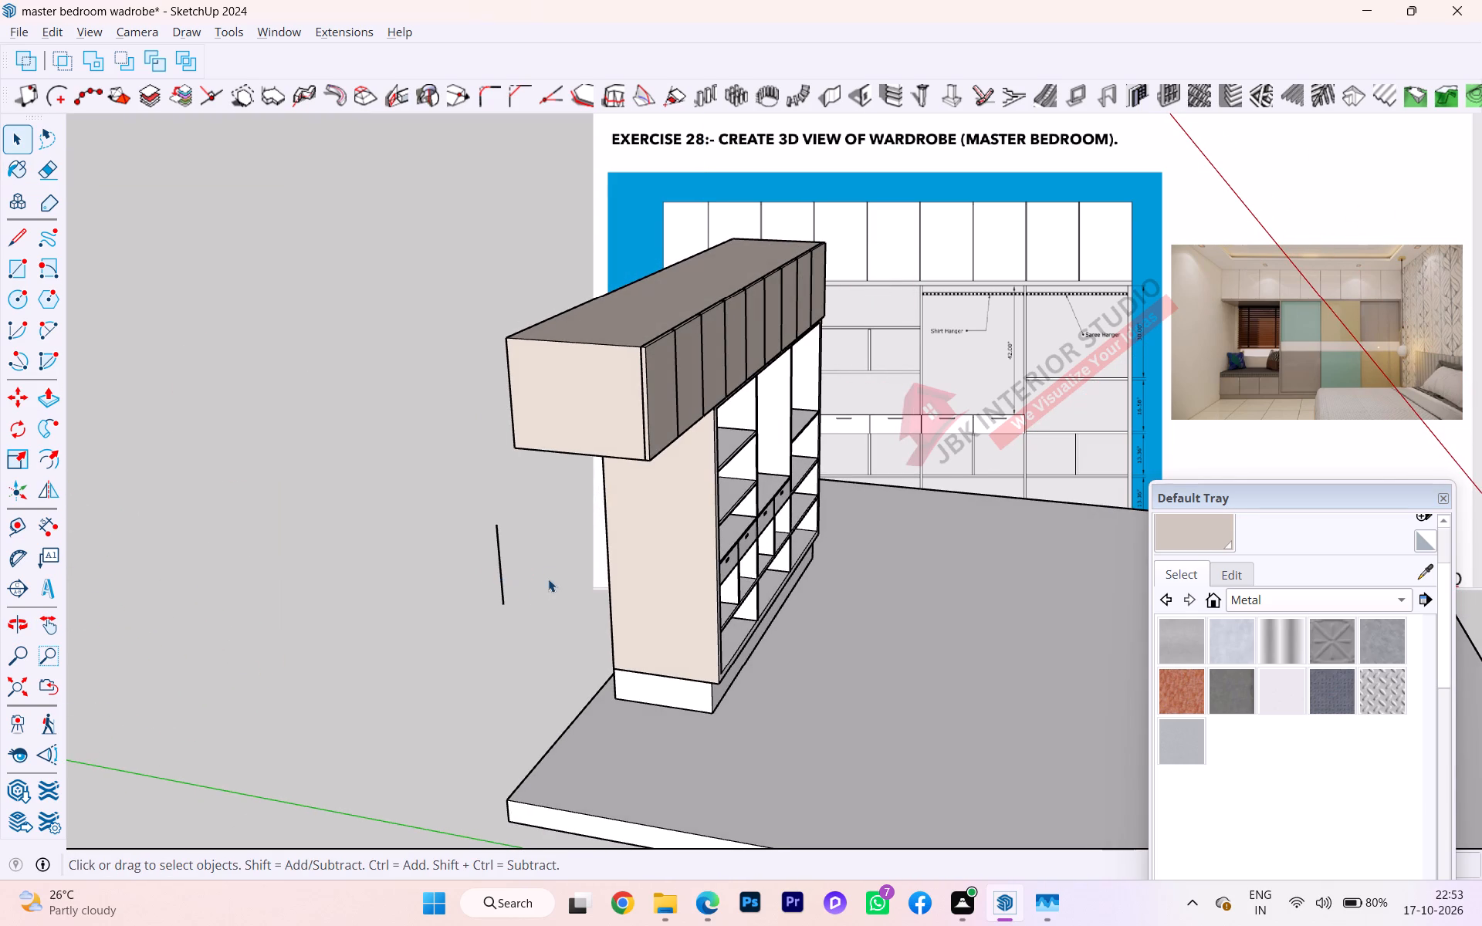
left_click_drag(524, 592, 446, 508)
key("Delete")
scroll(293, 441, "down", 2)
scroll(276, 437, "up", 5)
scroll(240, 430, "down", 3)
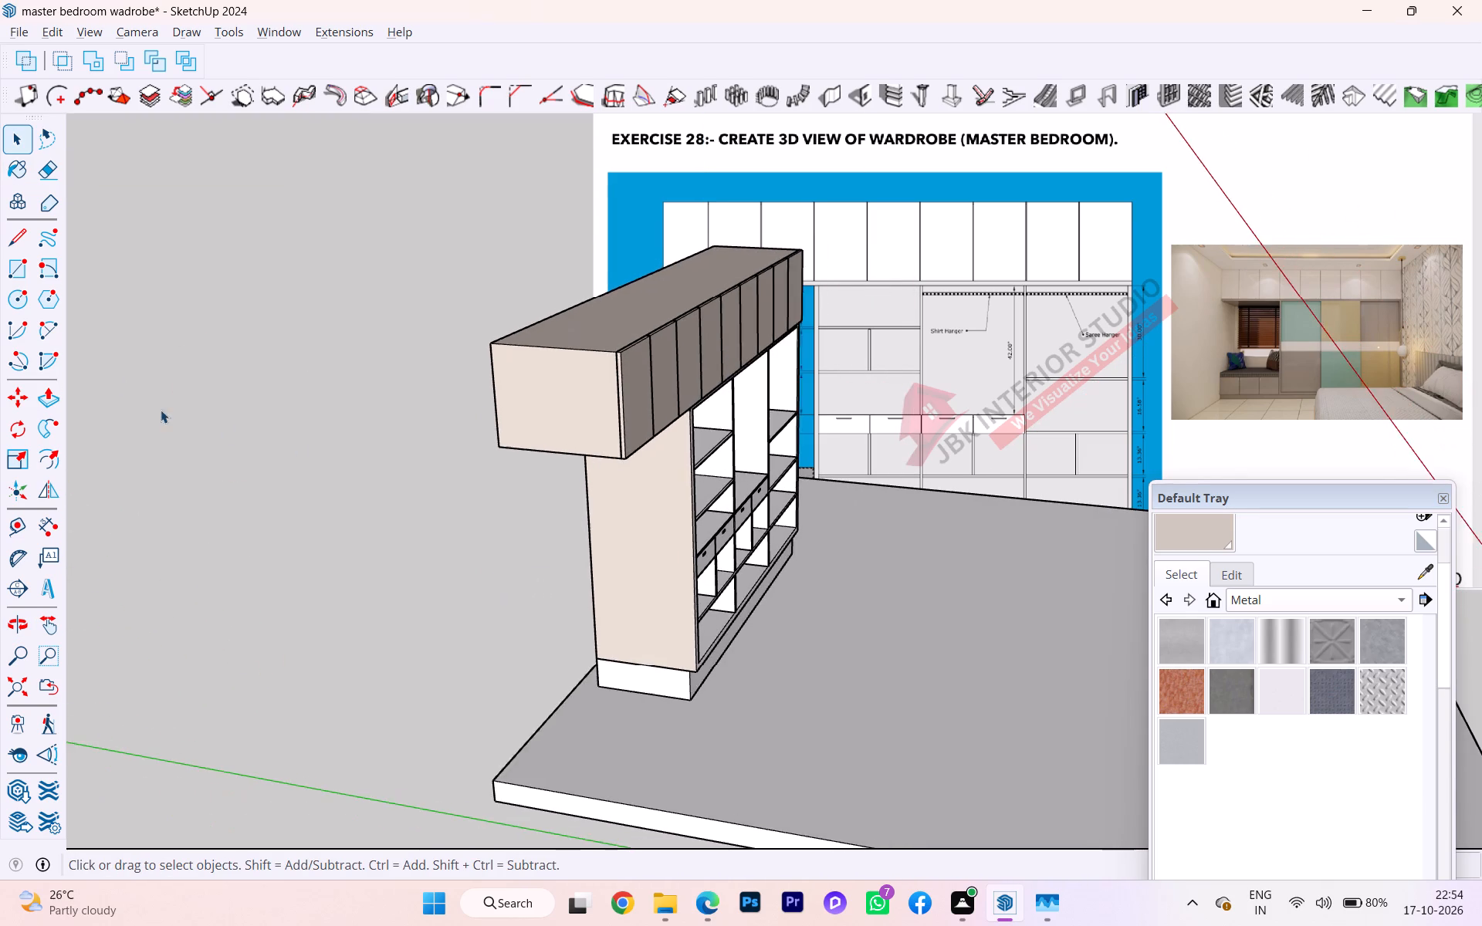
Inside the plinth's group, extend its exposed end face beyond the tall wardrobe to about the floor slab's edge.
scroll(161, 410, "down", 5)
left_click(303, 579)
scroll(384, 590, "down", 1)
middle_click_drag(383, 590, 270, 591)
scroll(546, 650, "up", 6)
scroll(567, 586, "down", 1)
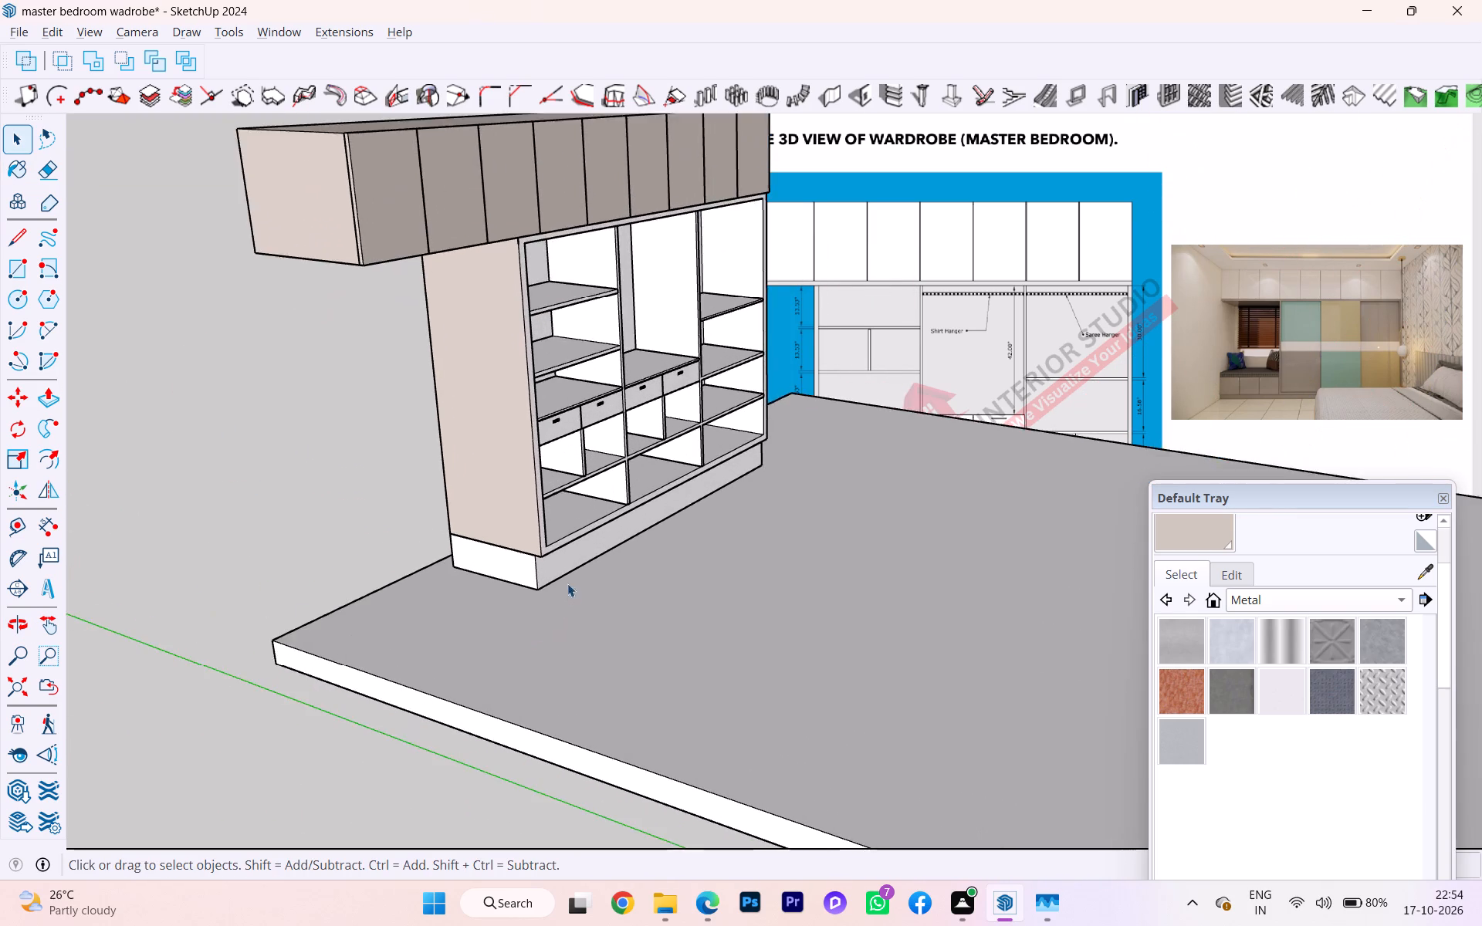
scroll(546, 564, "up", 7)
scroll(542, 563, "down", 2)
scroll(542, 563, "up", 1)
double_click(500, 576)
left_click(492, 569)
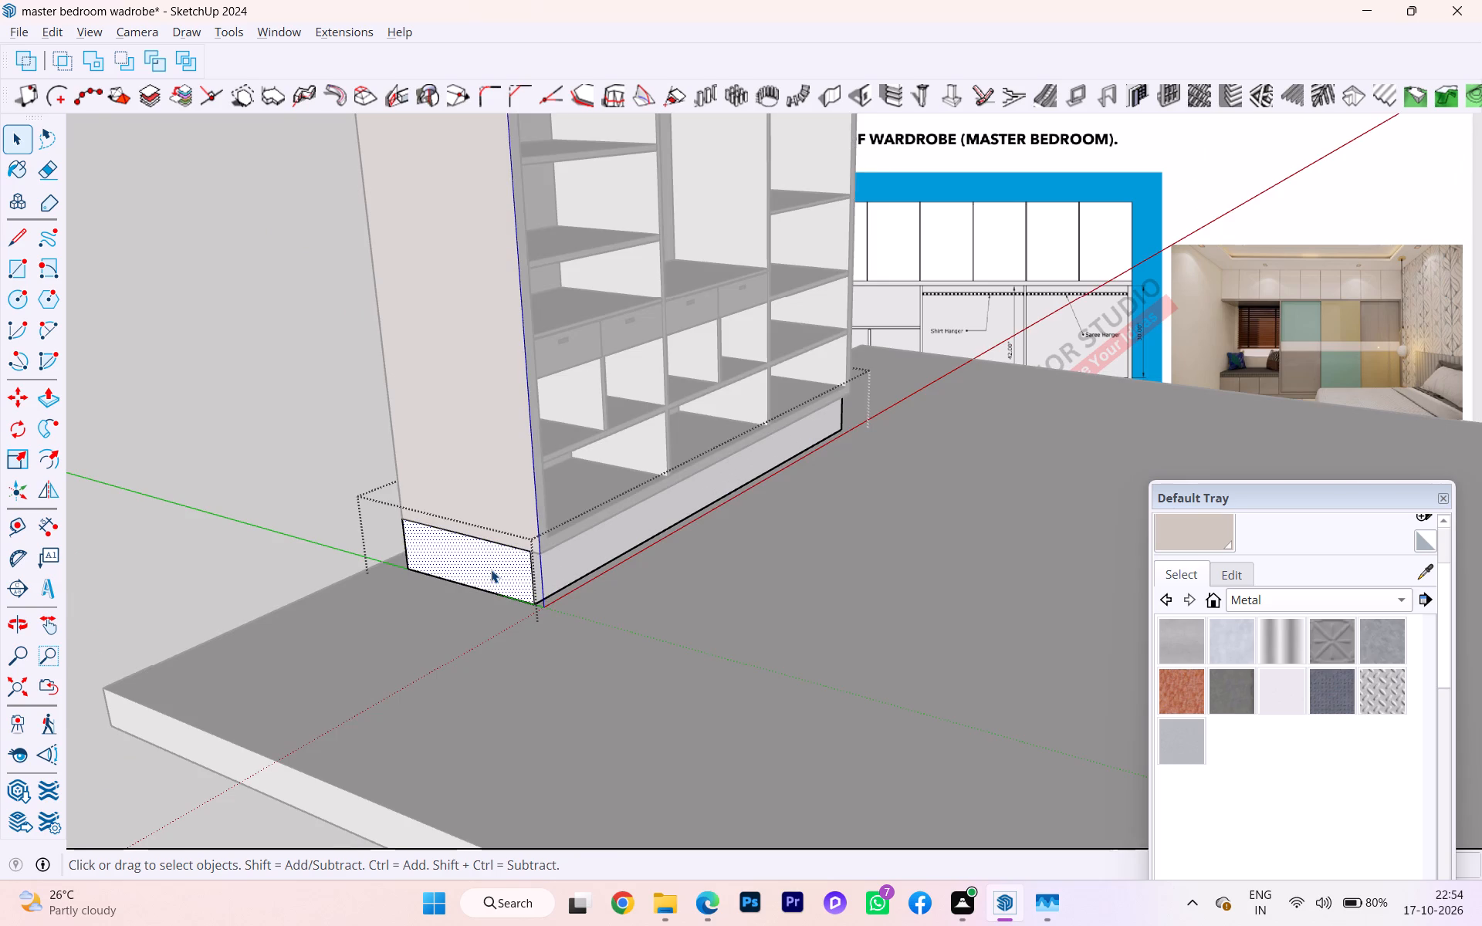
key("p")
left_click(491, 569)
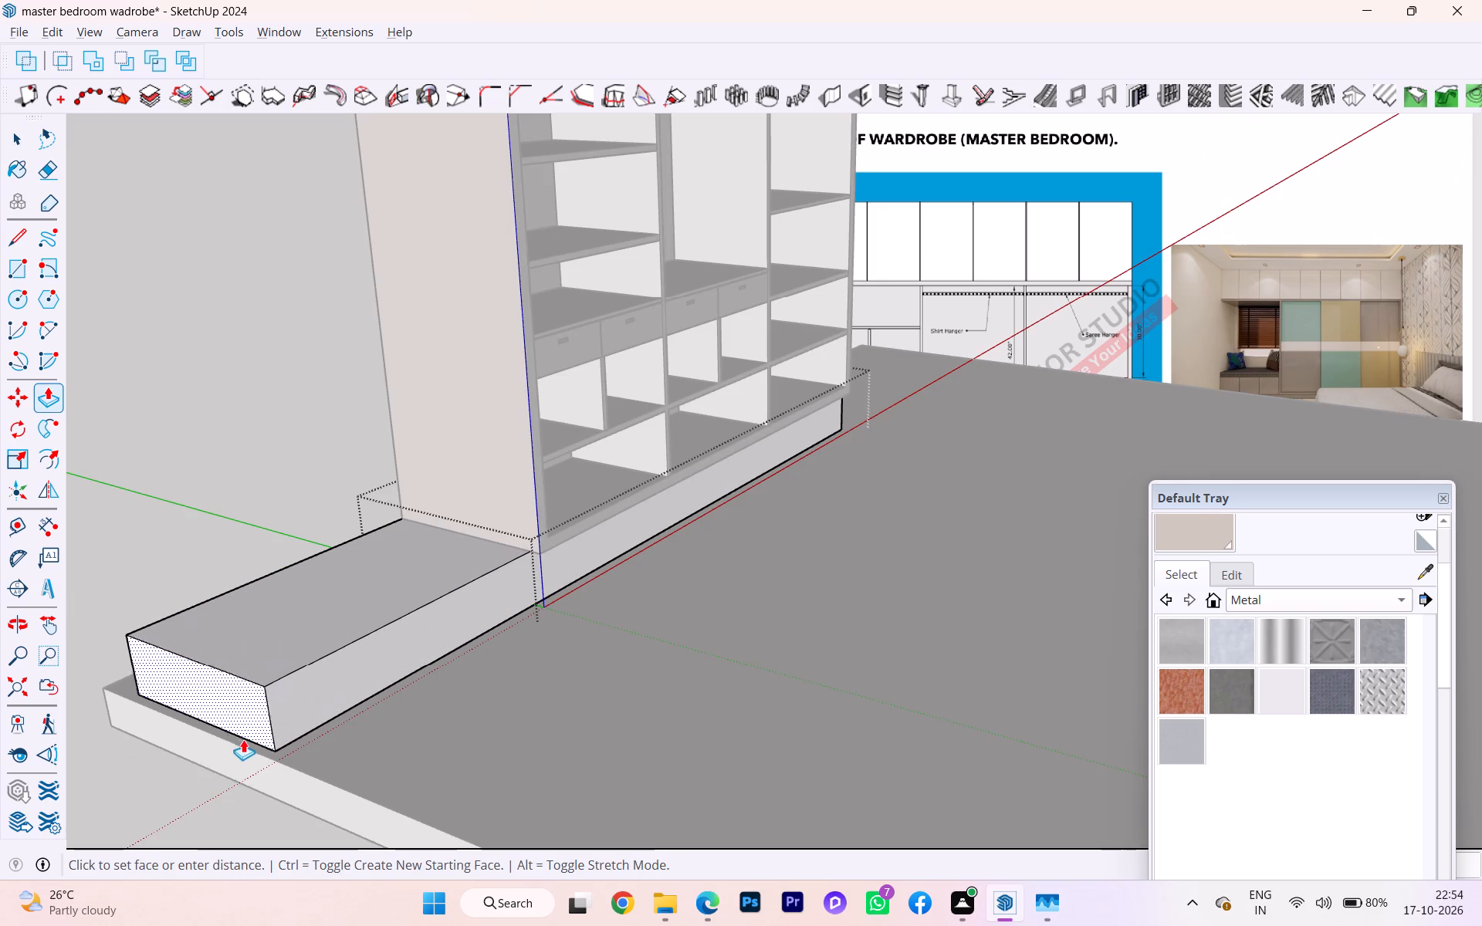
left_click(237, 742)
Push the plinth's extended end face back inward by 6 inches, then by another 3 inches, and exit the group.
left_click(238, 728)
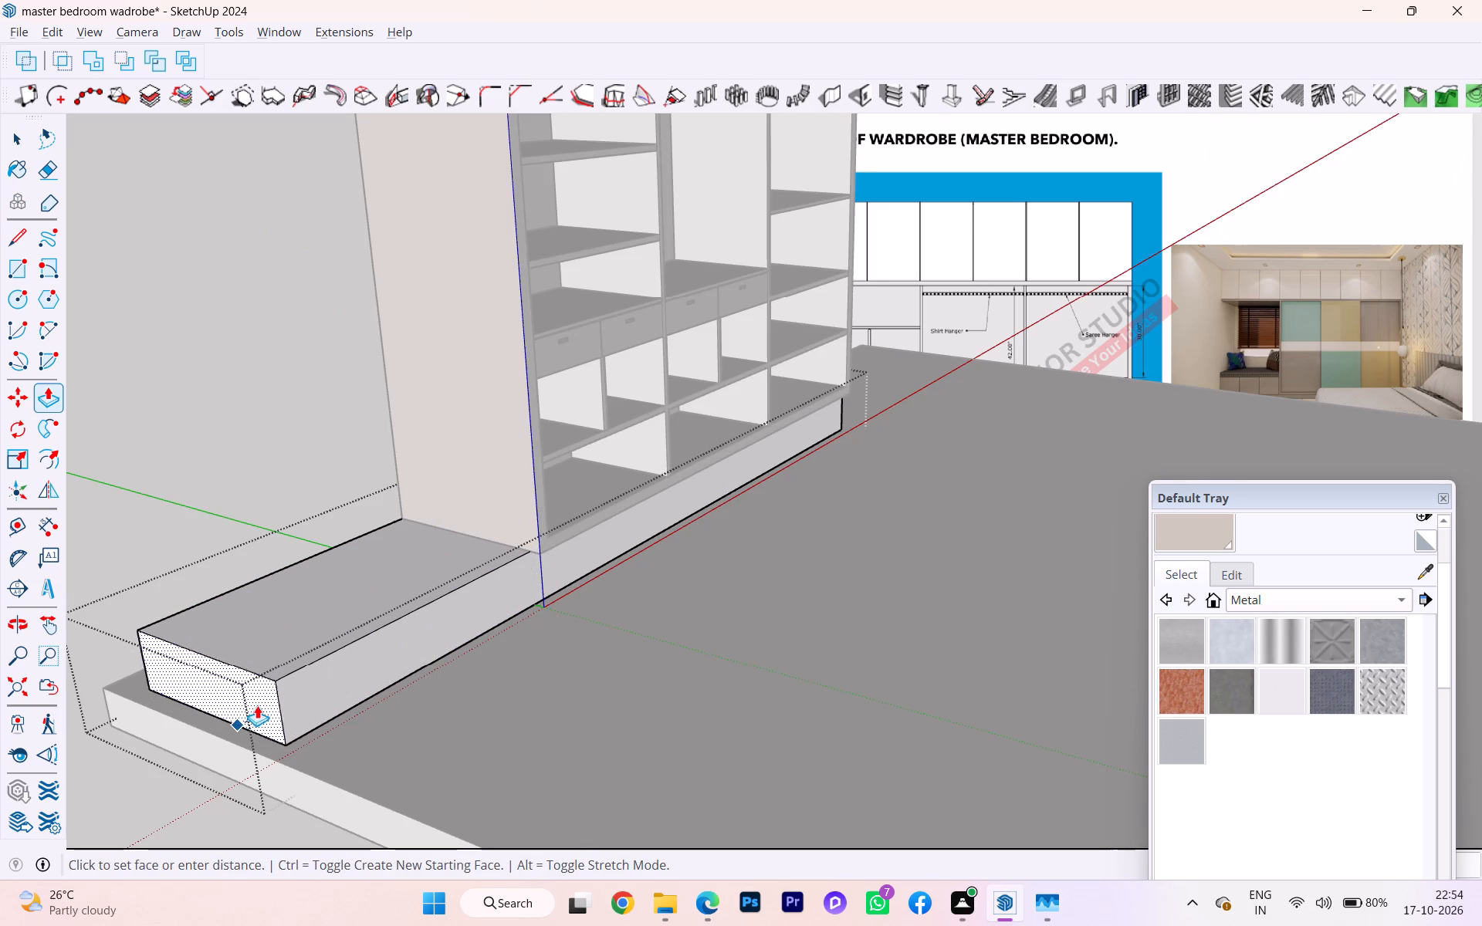
key("6")
key("Return")
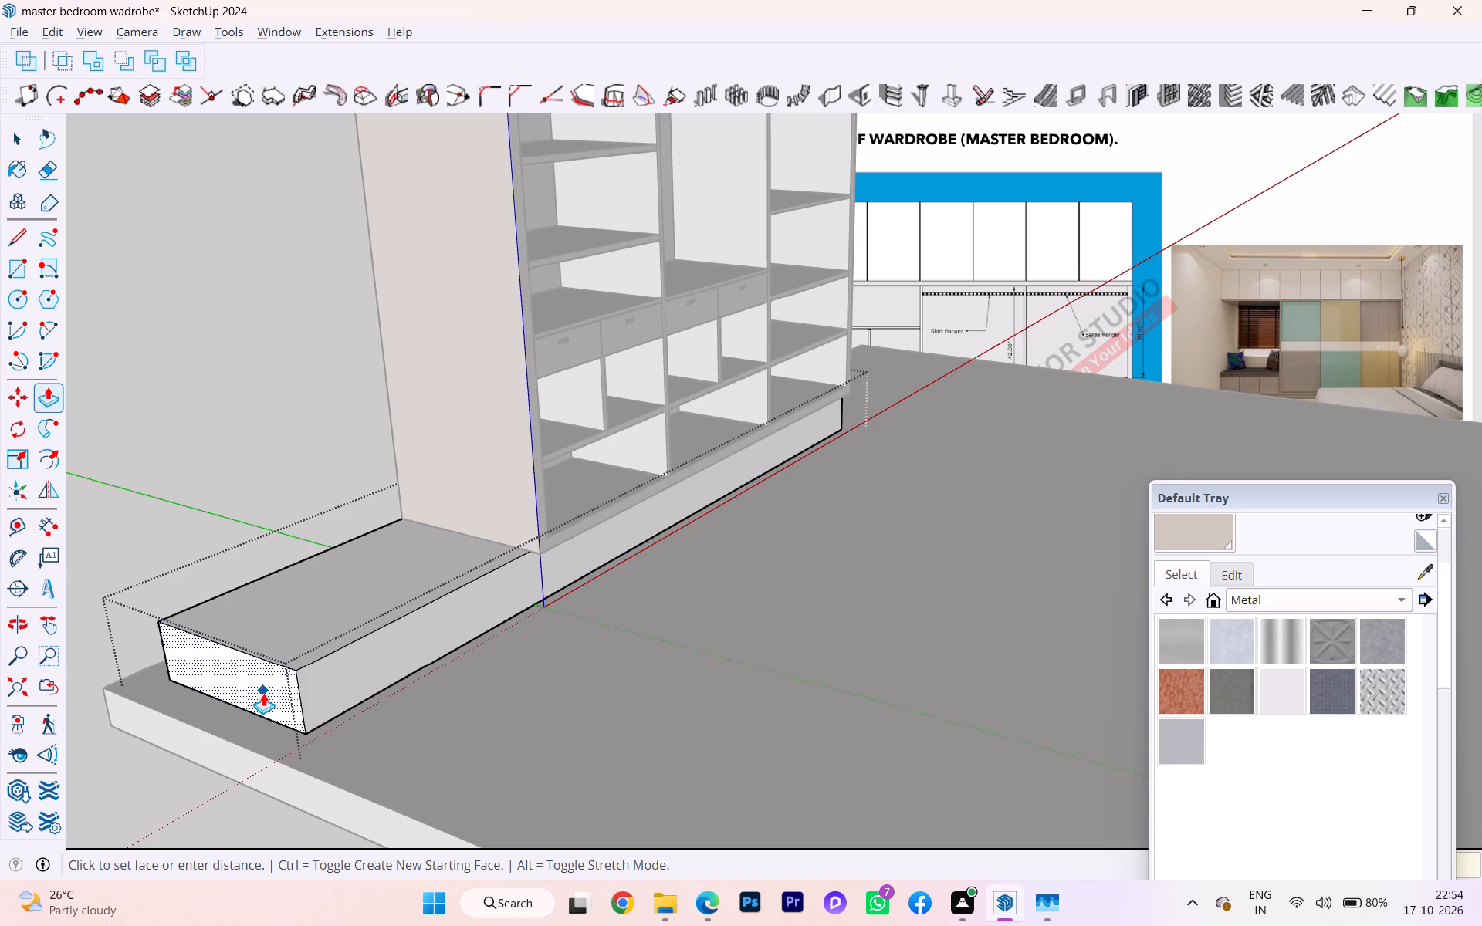
key("space")
left_click(263, 692)
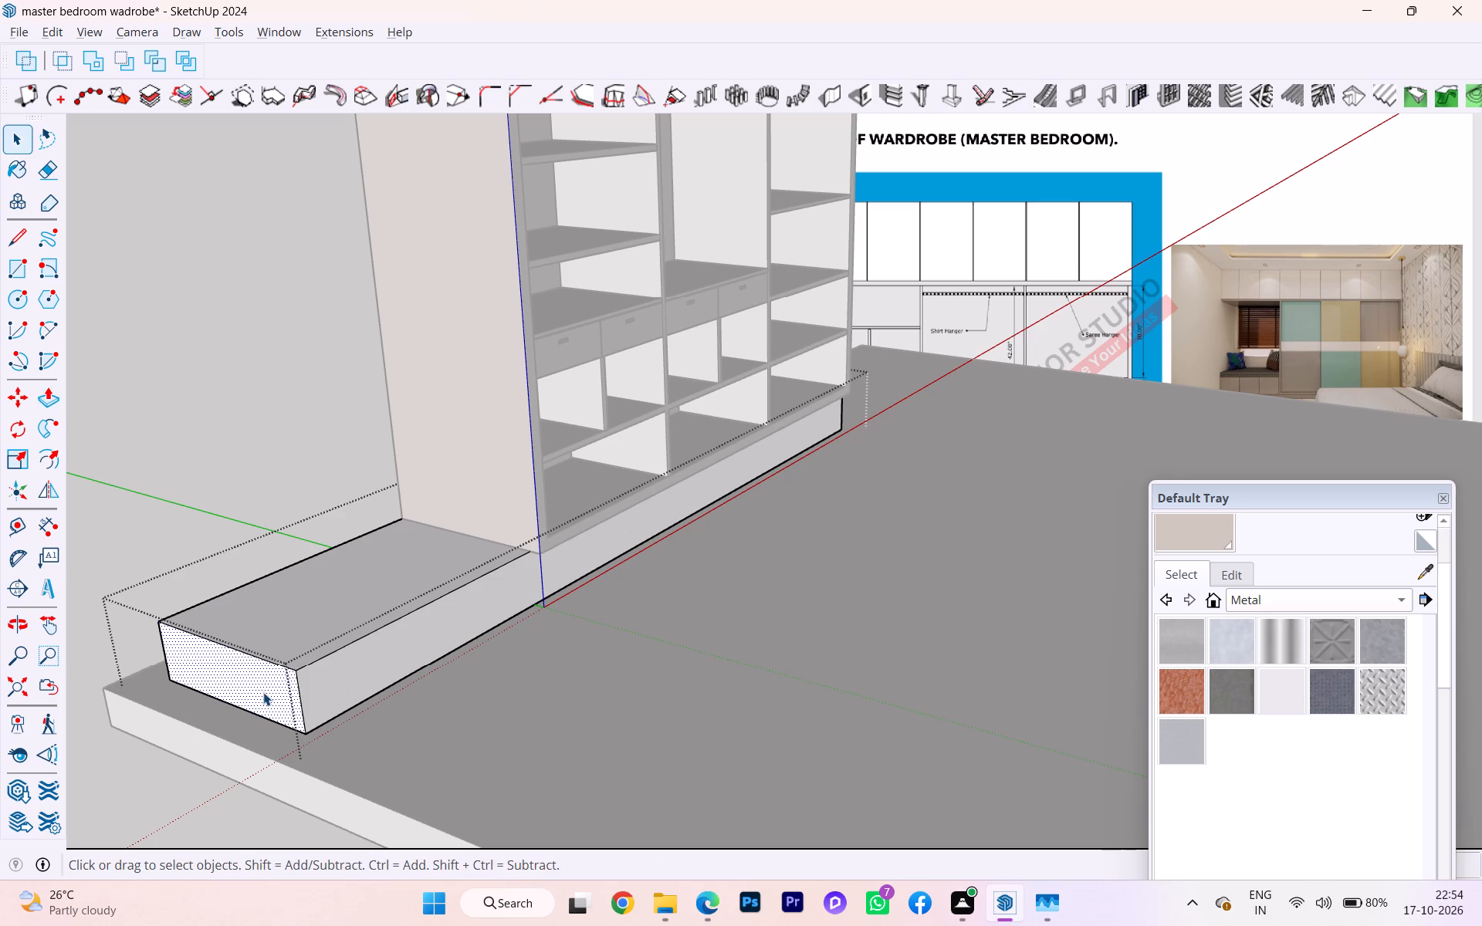
key("p")
left_click(263, 692)
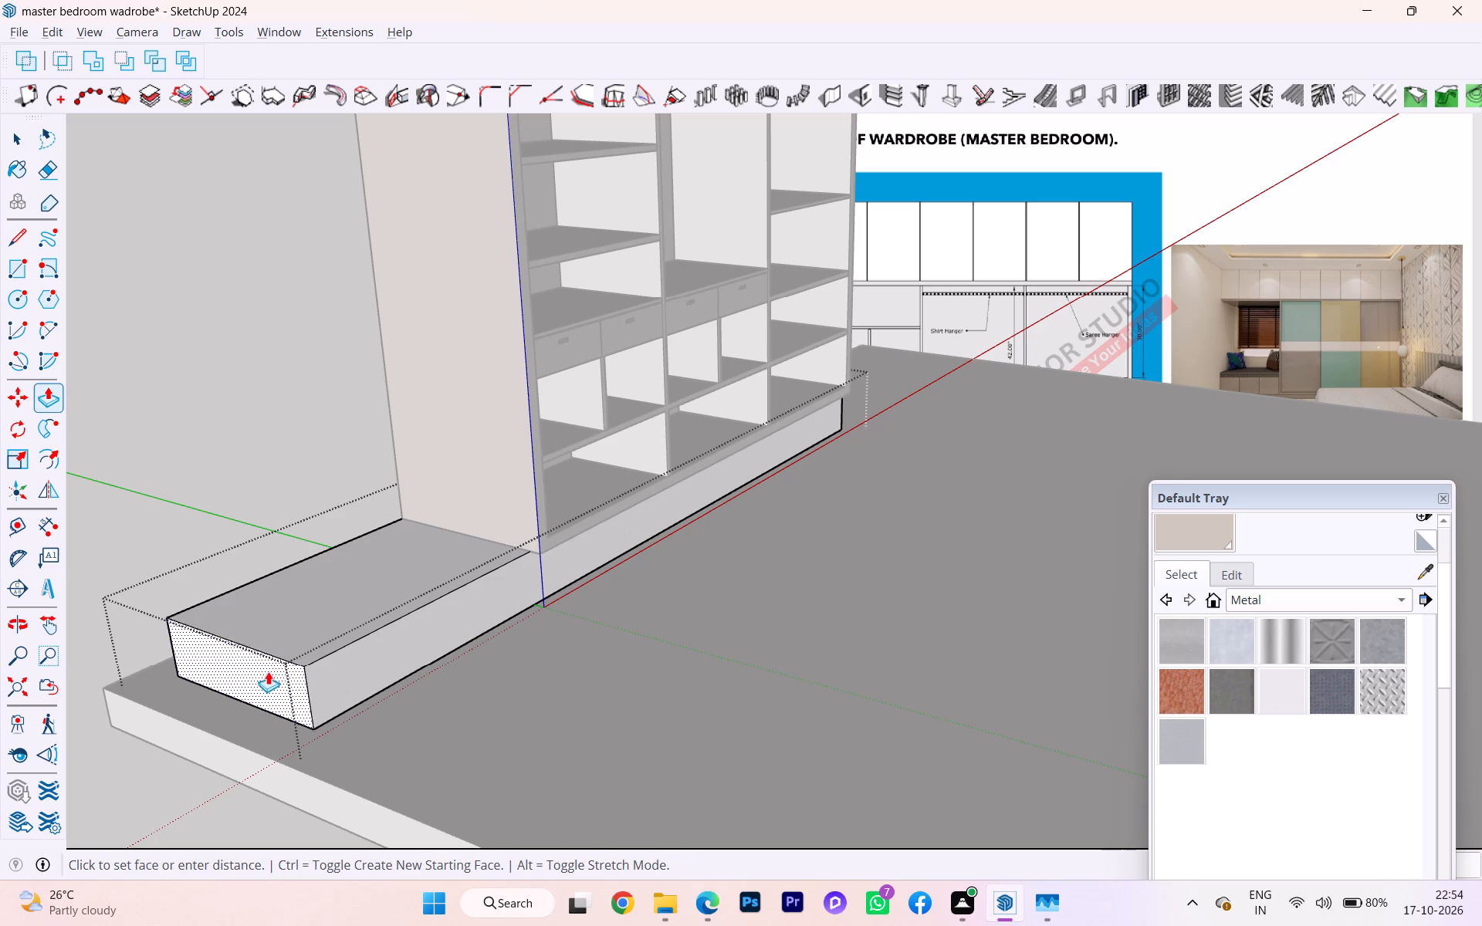
key("3")
key("Return")
key("space")
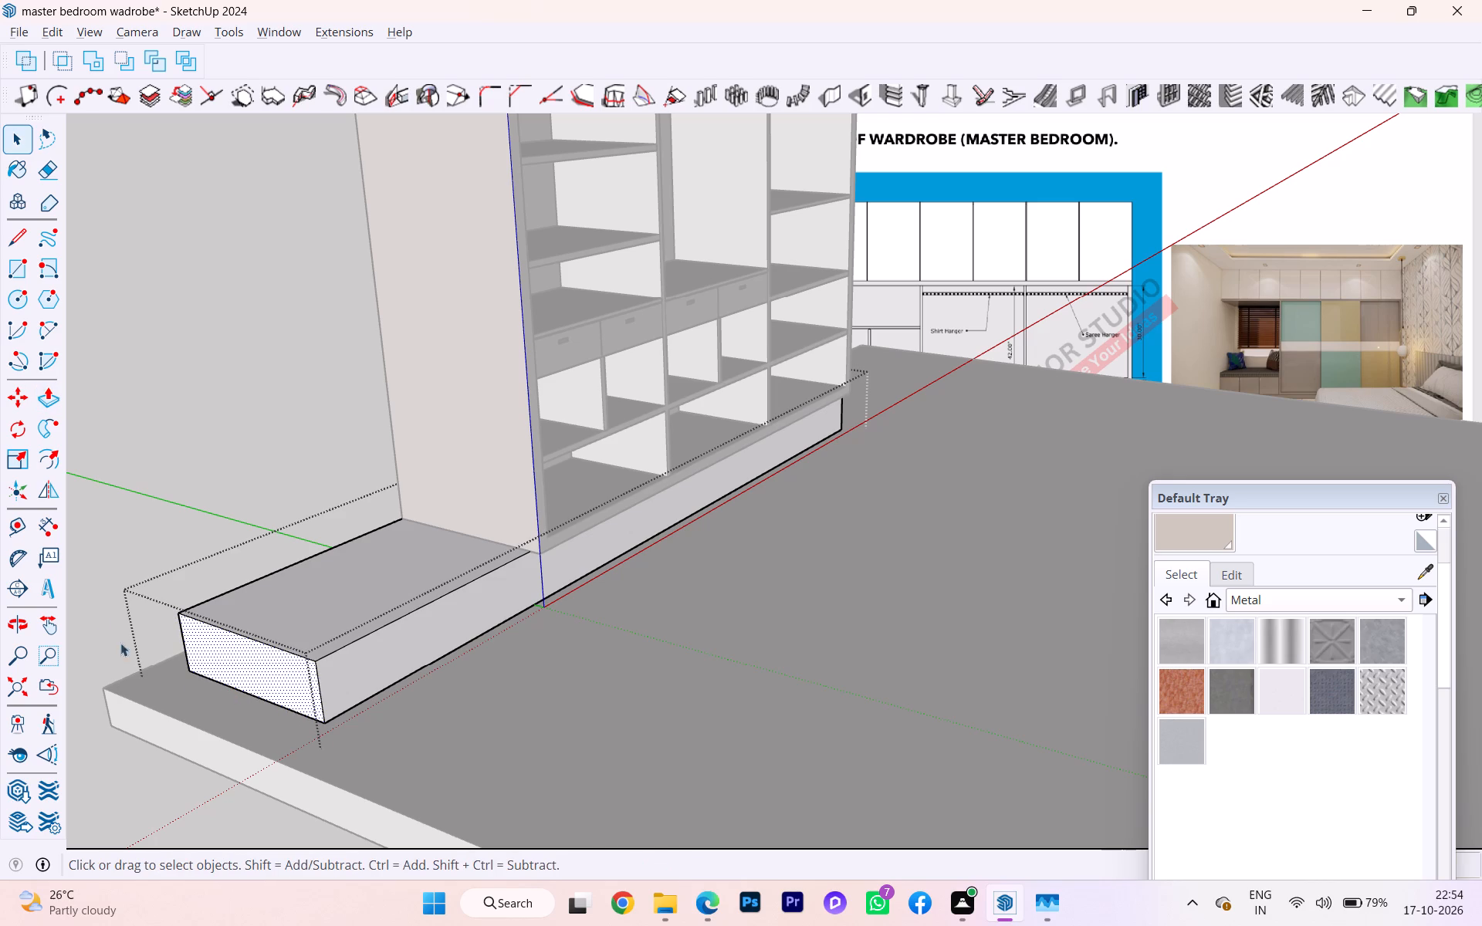
left_click(104, 601)
Check the gap between the extended plinth's rear bottom corner and the floor slab's side edge with the Dimension tool.
scroll(104, 601, "down", 2)
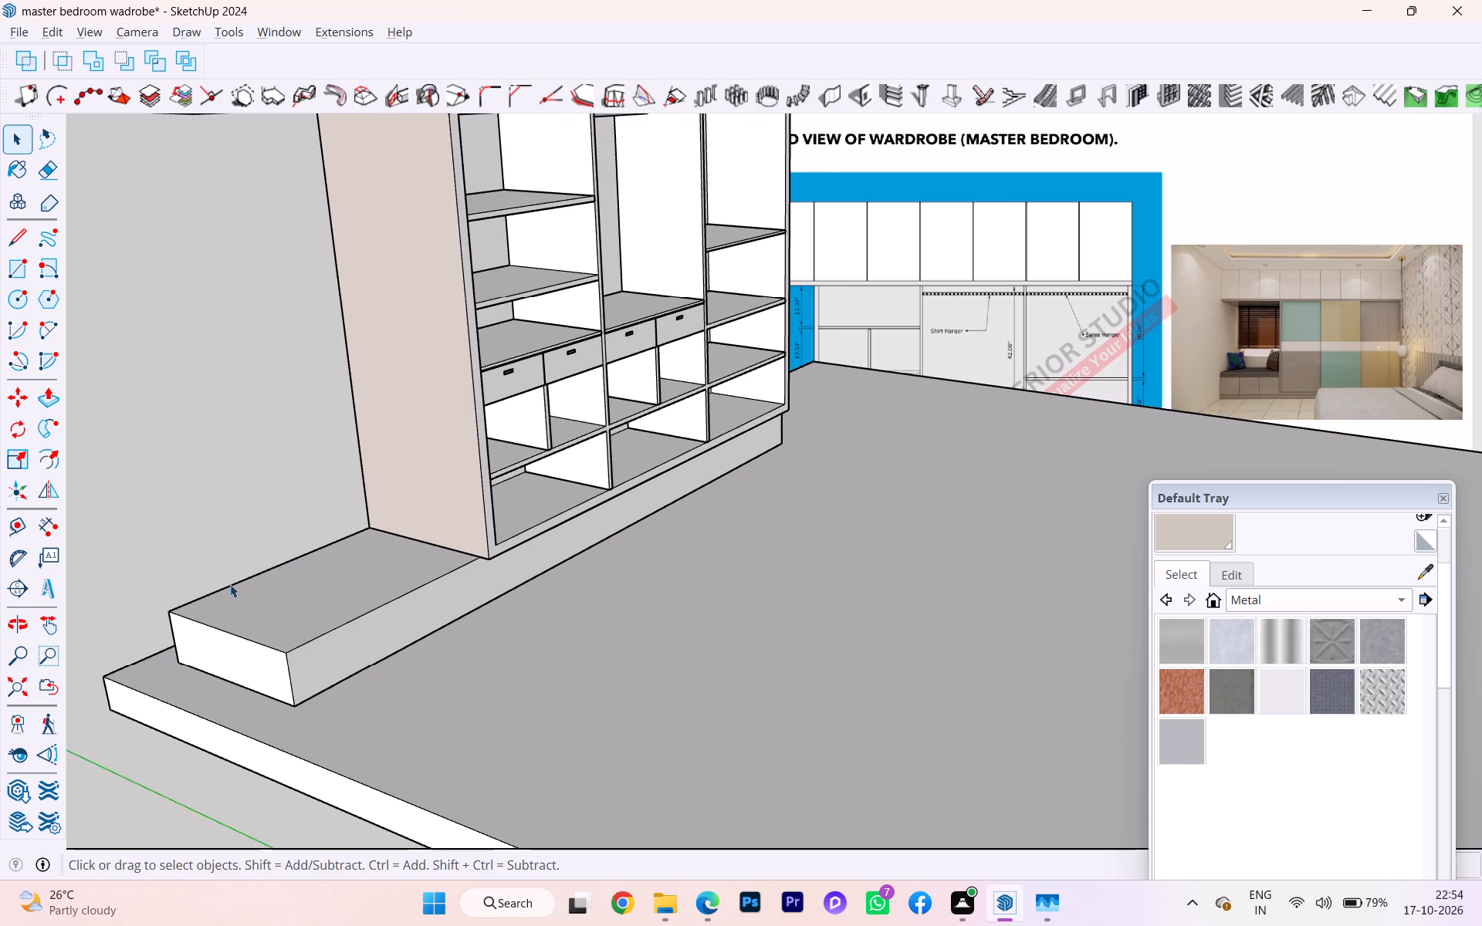
scroll(230, 584, "down", 2)
middle_click_drag(248, 581, 611, 586)
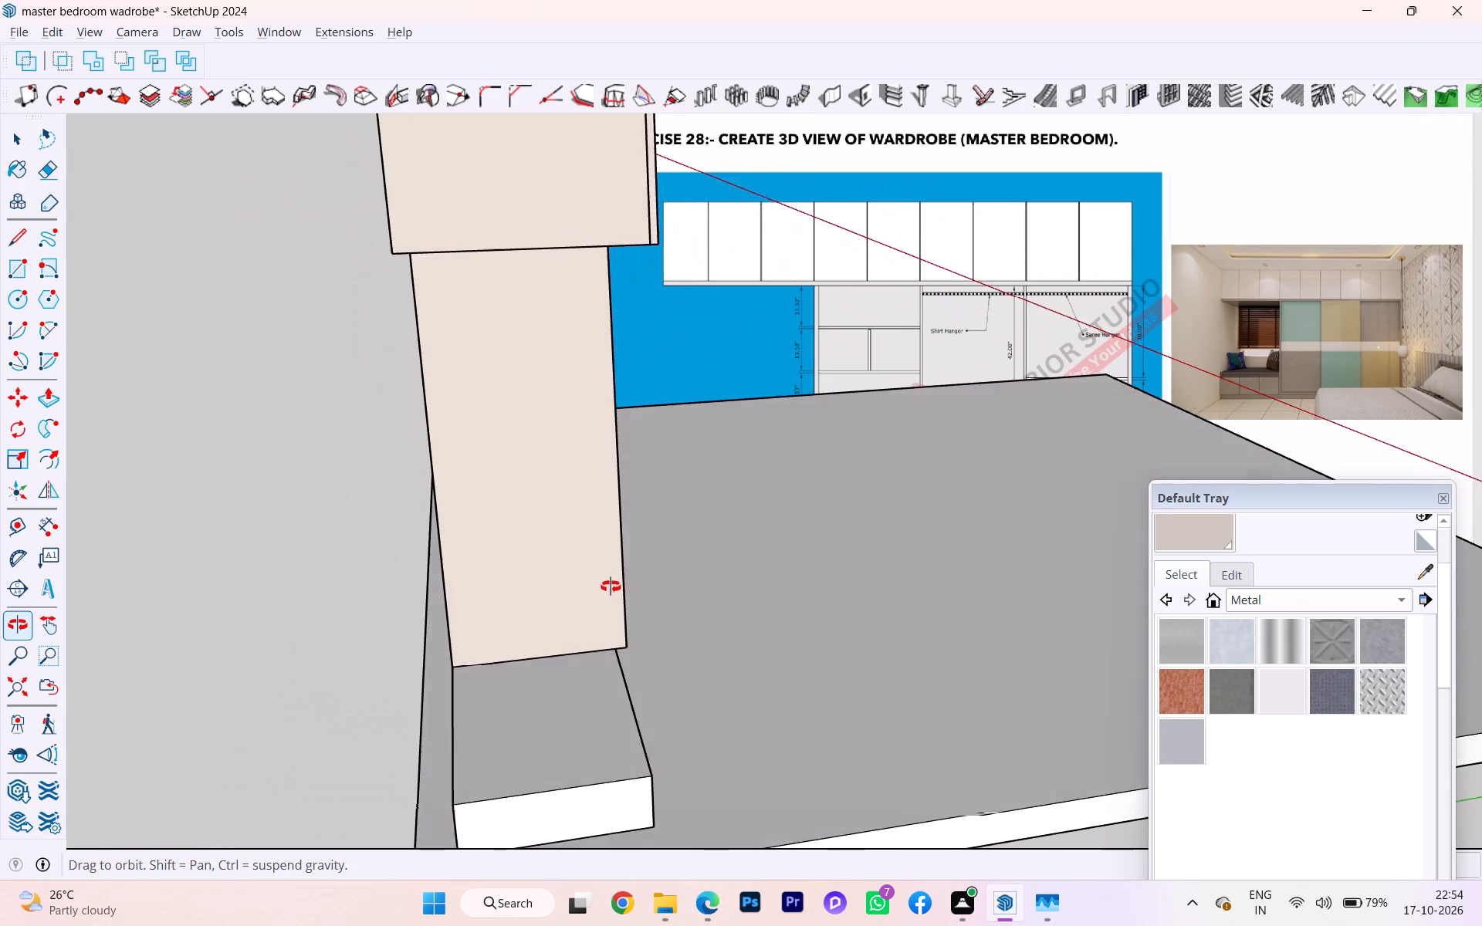
middle_click_drag(611, 586, 608, 588)
scroll(605, 529, "down", 5)
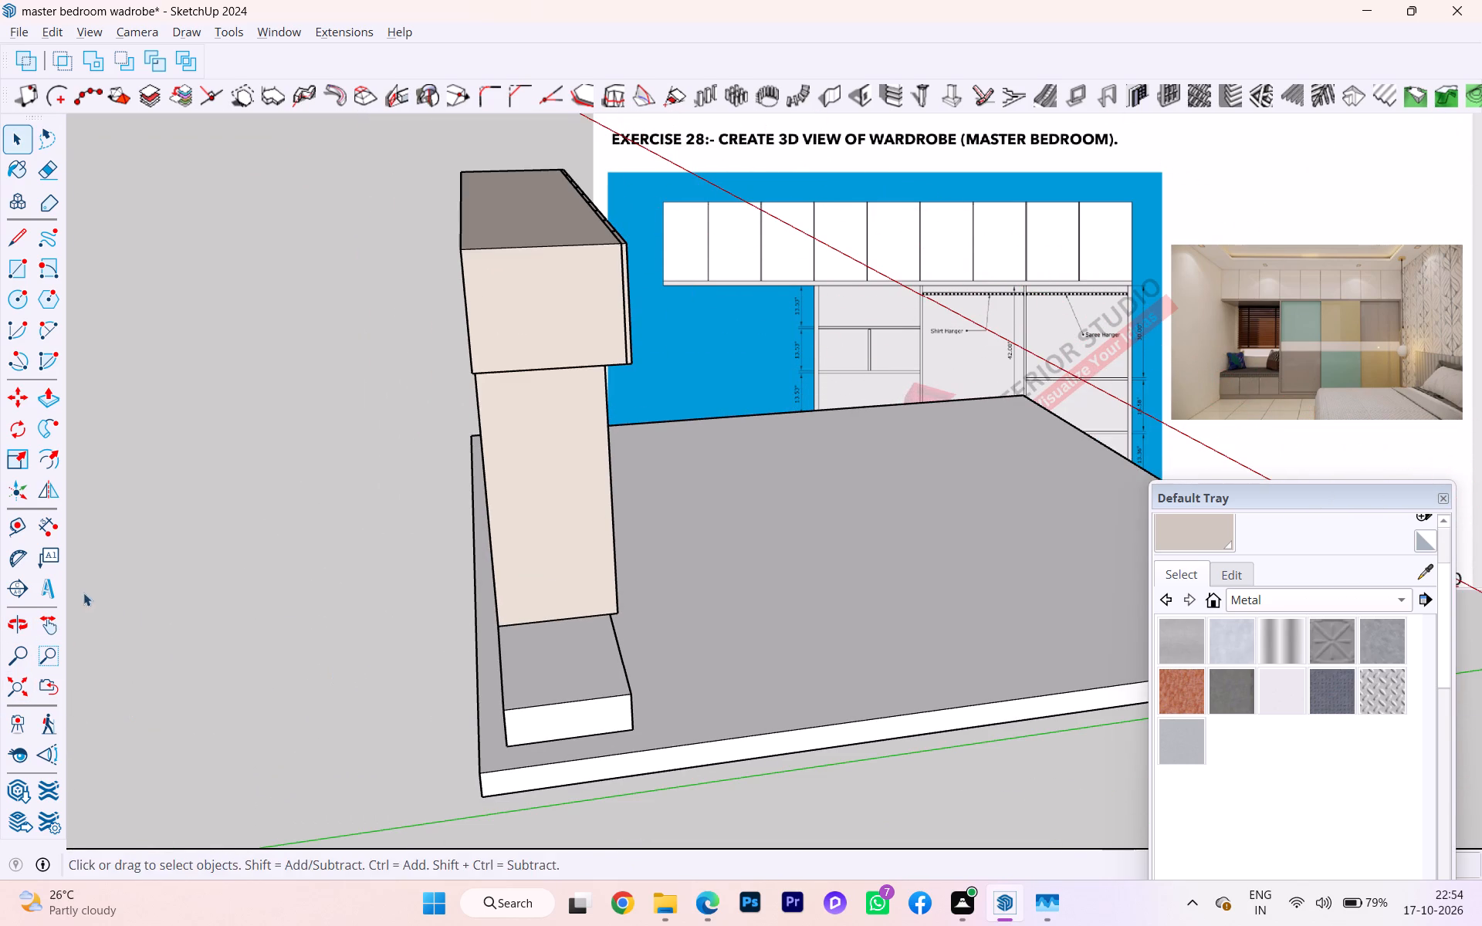
left_click(51, 528)
scroll(488, 745, "up", 6)
scroll(513, 741, "down", 2)
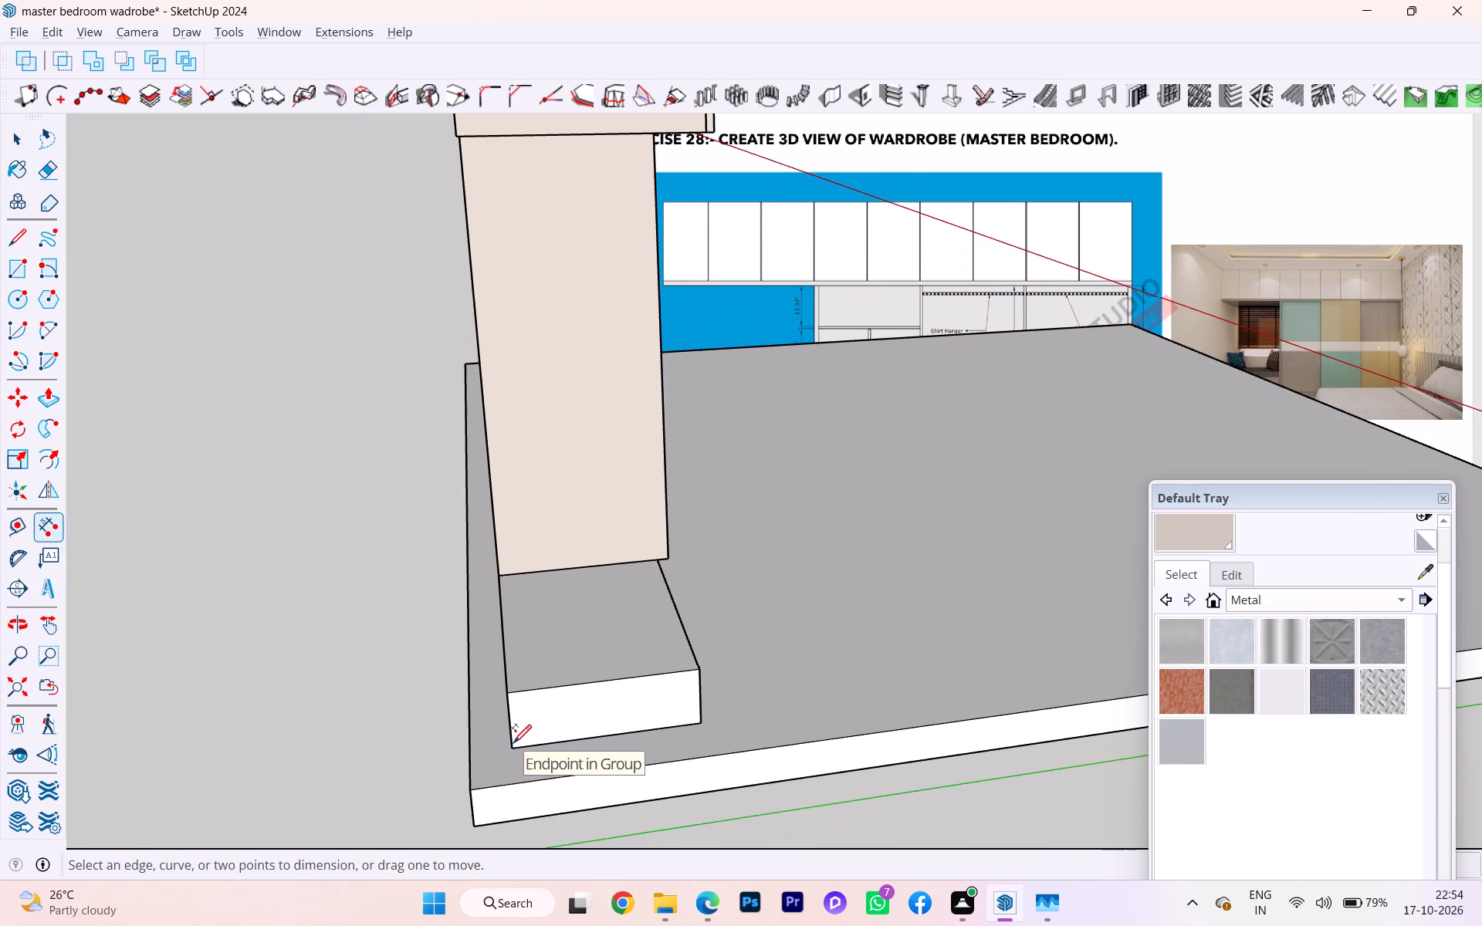
left_click(513, 752)
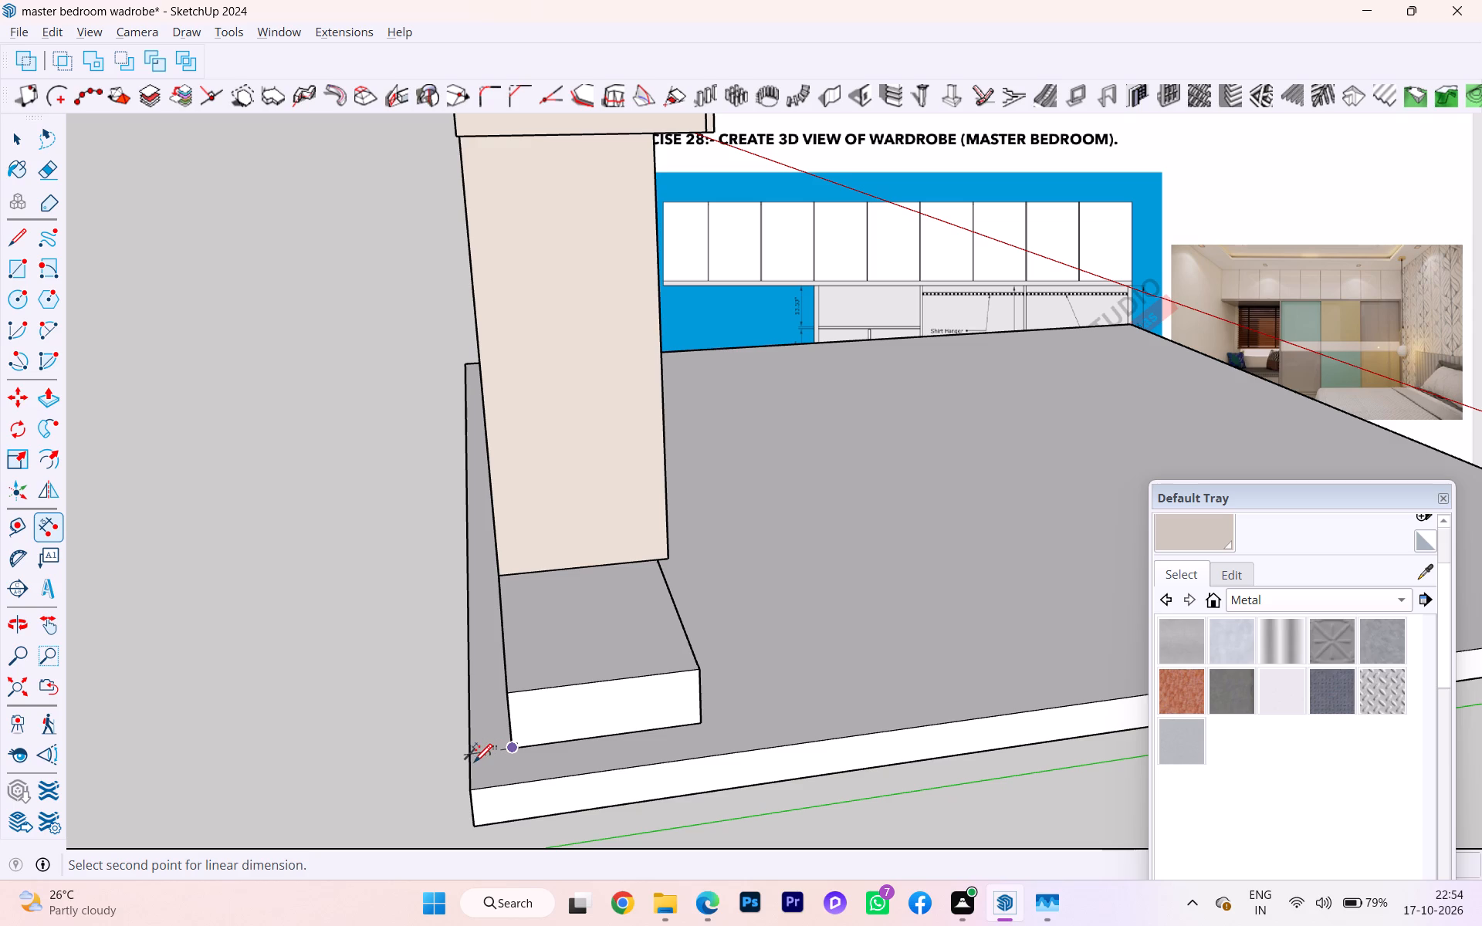
left_click(474, 761)
key("Escape")
key("space")
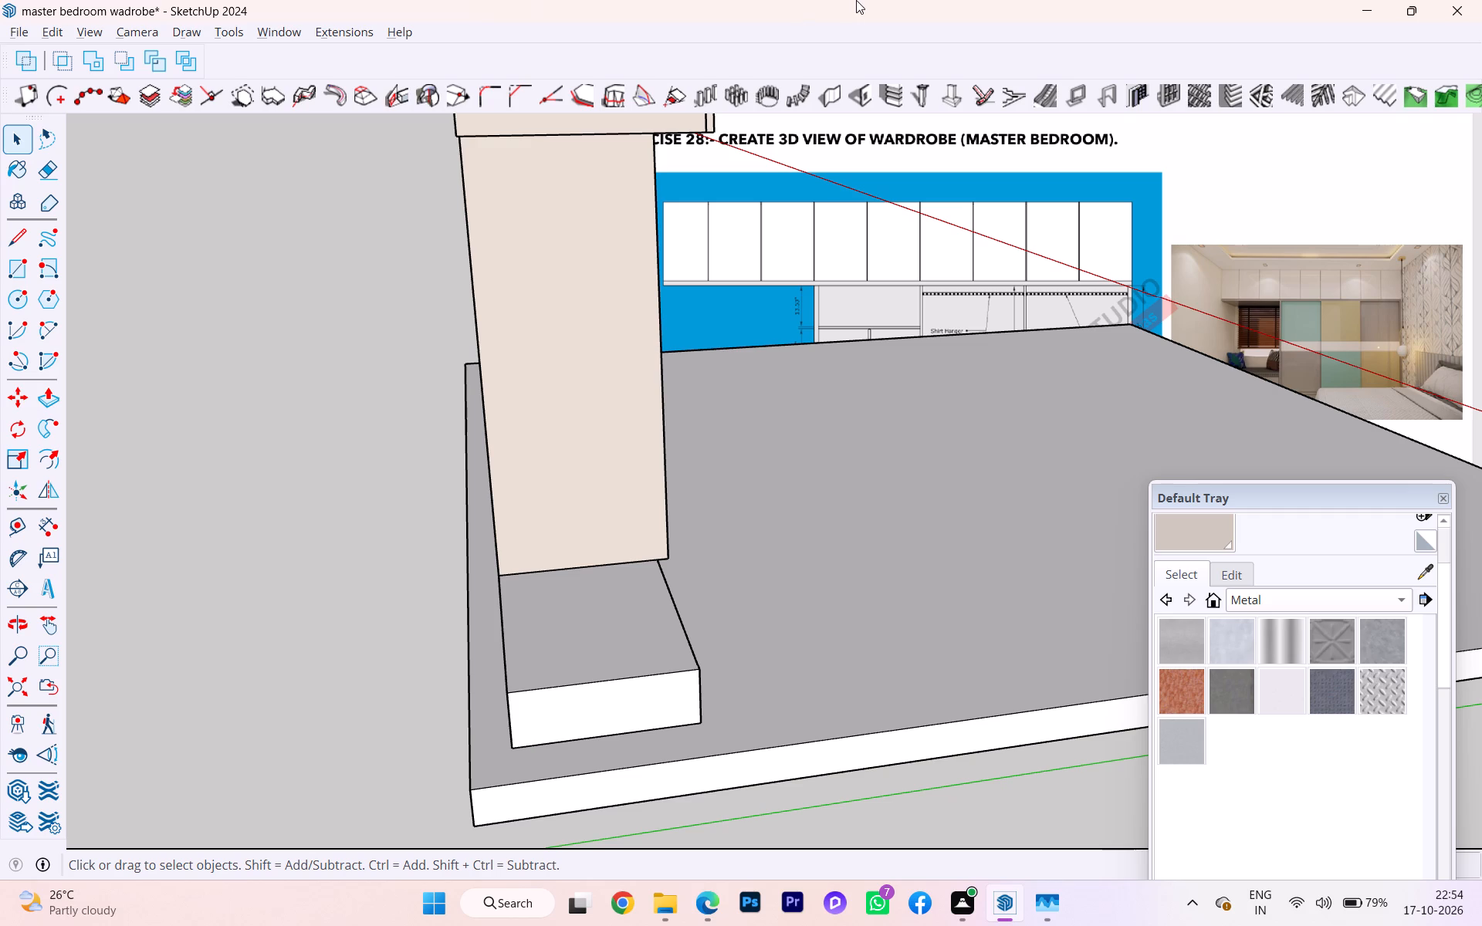
Inside the plinth's group, select all its faces, paint them with the current beige material, and exit the group.
scroll(310, 264, "down", 4)
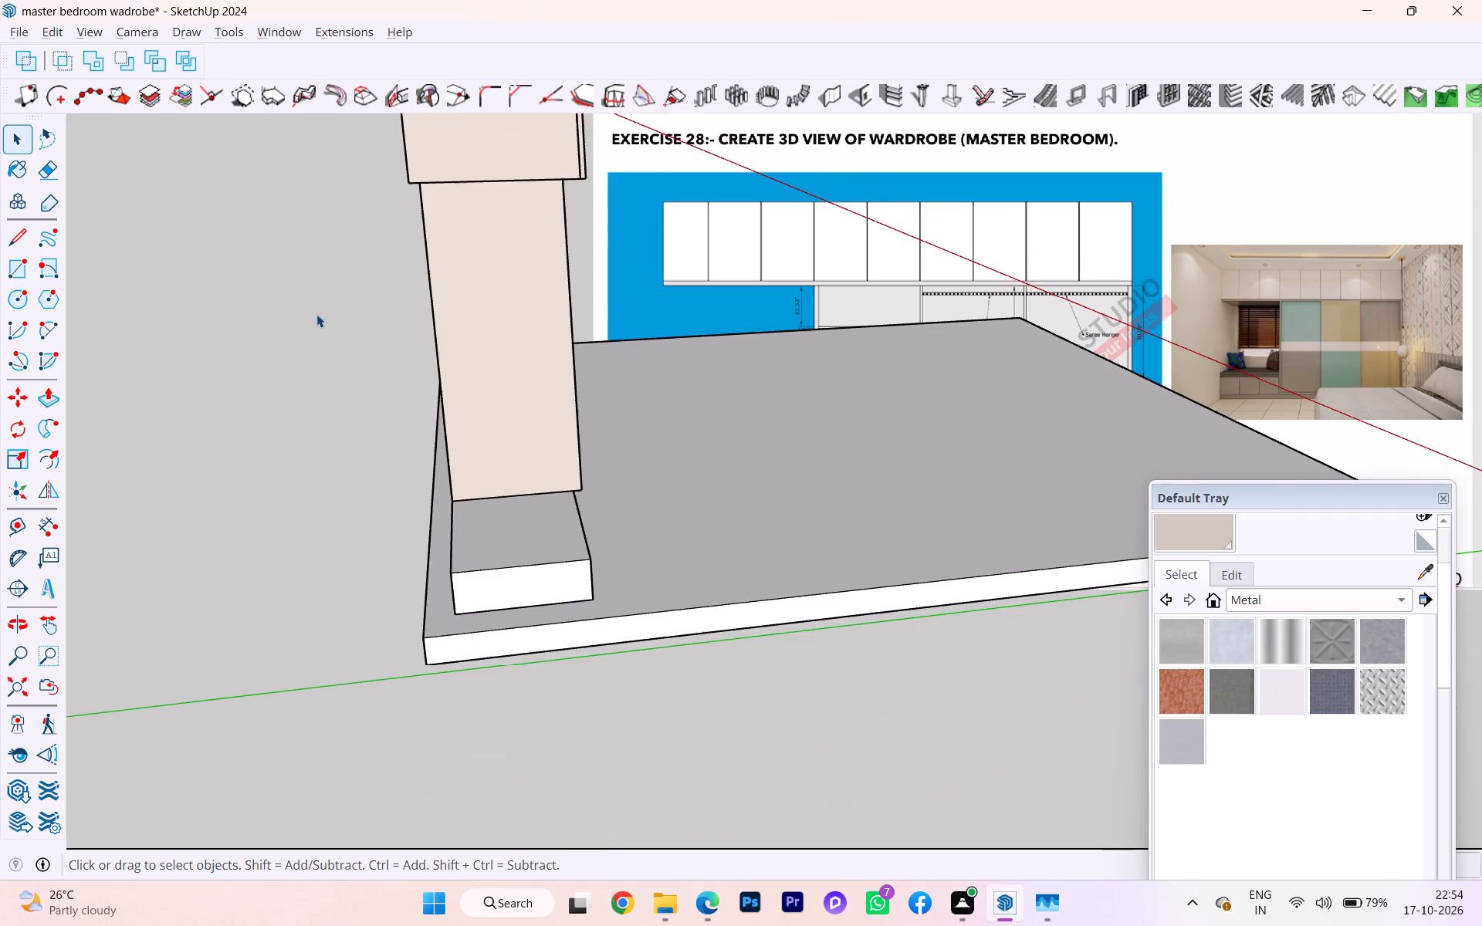
middle_click_drag(321, 325, 198, 395)
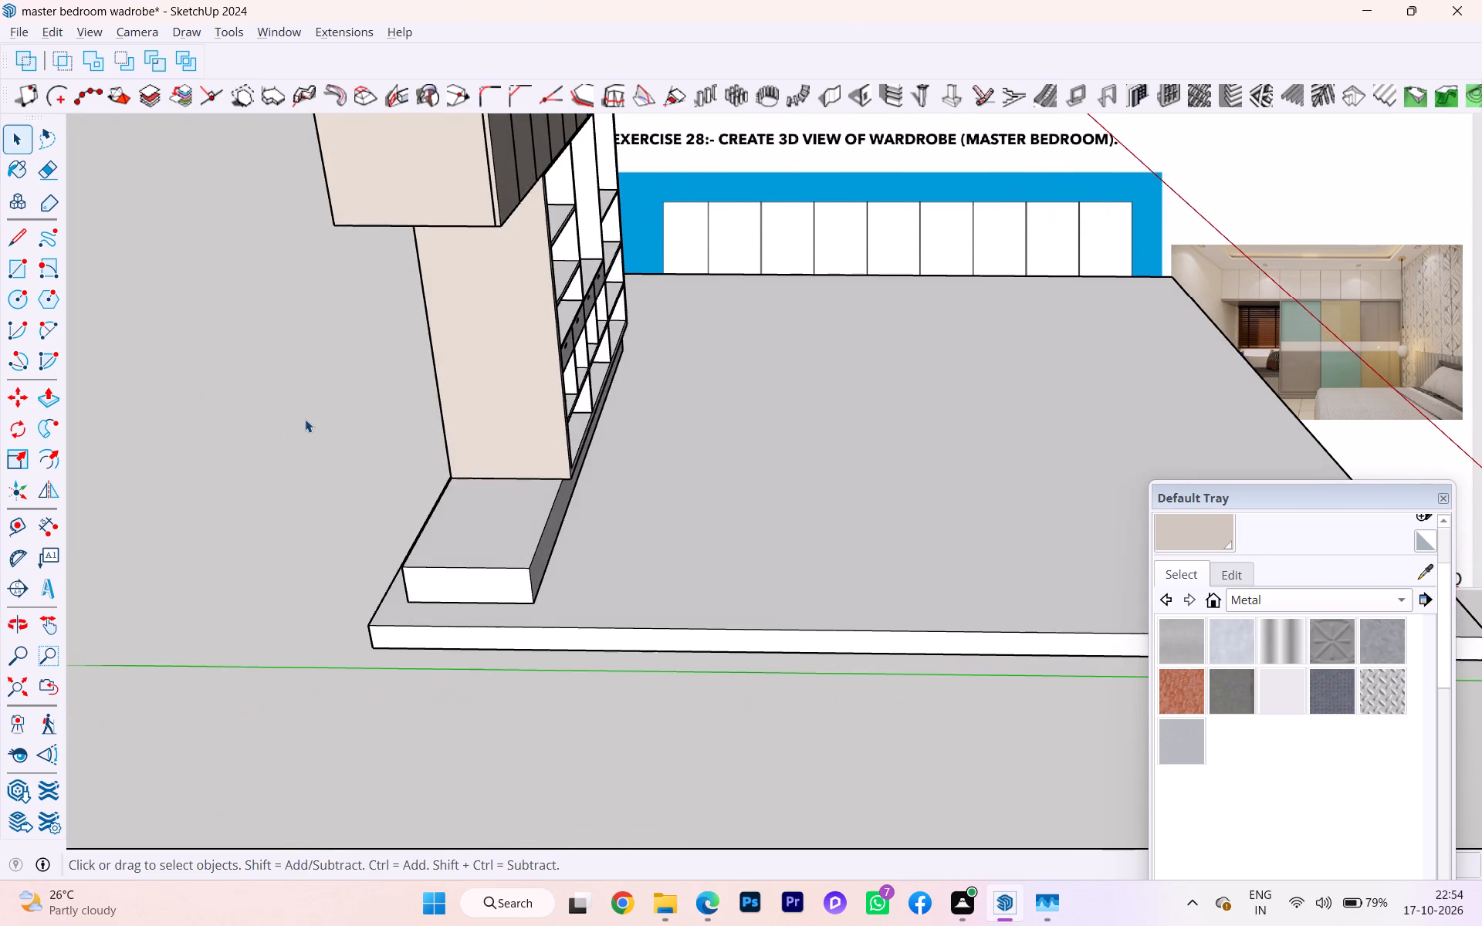
scroll(300, 420, "down", 2)
scroll(401, 535, "up", 2)
left_click(462, 543)
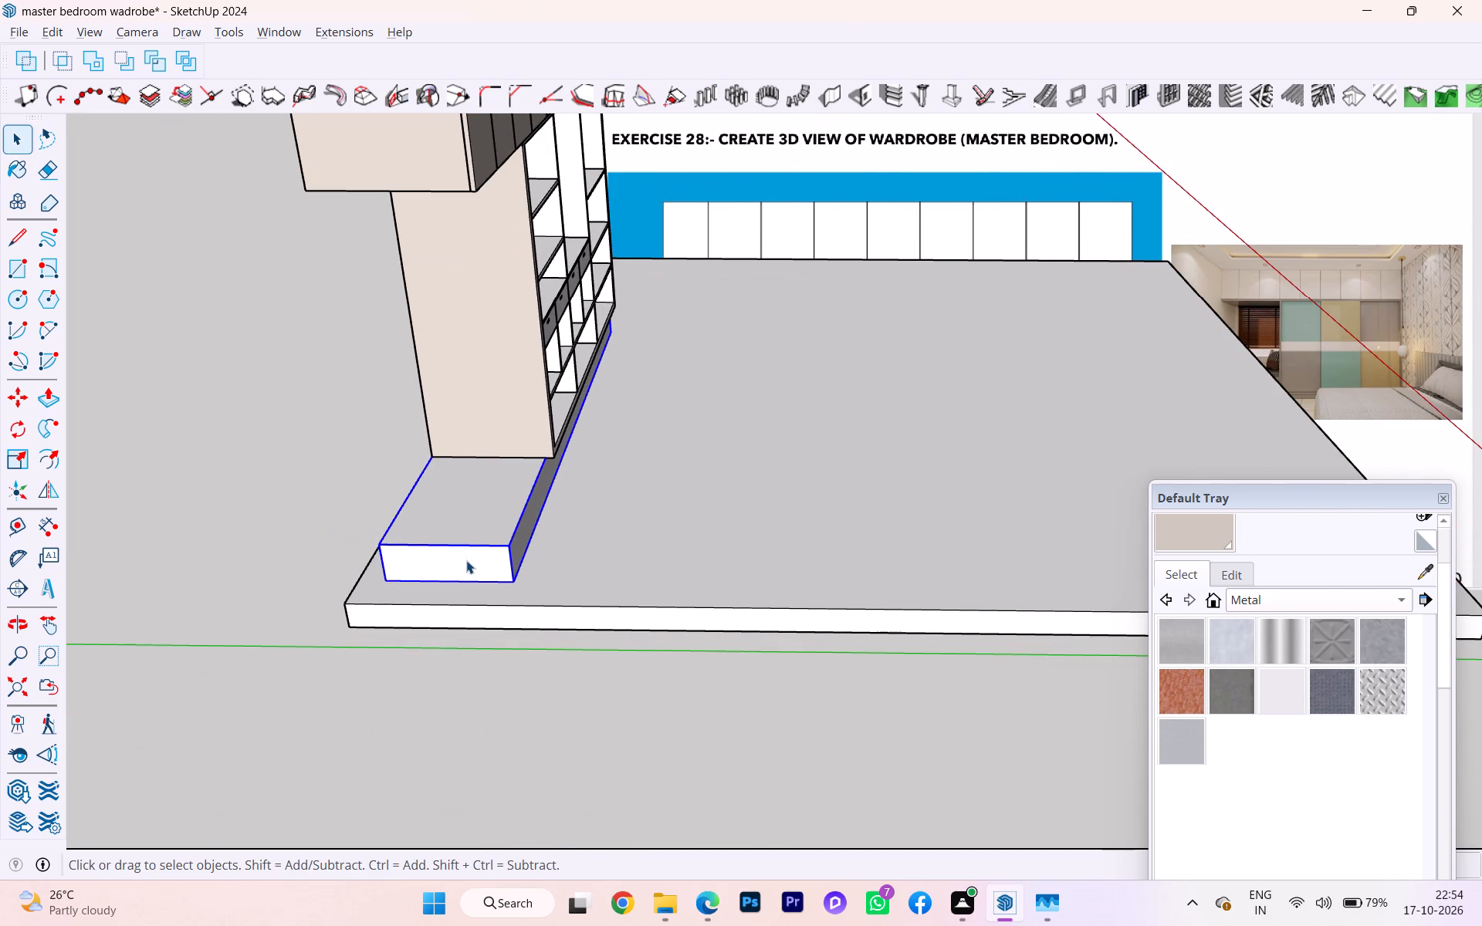
triple_click(466, 560)
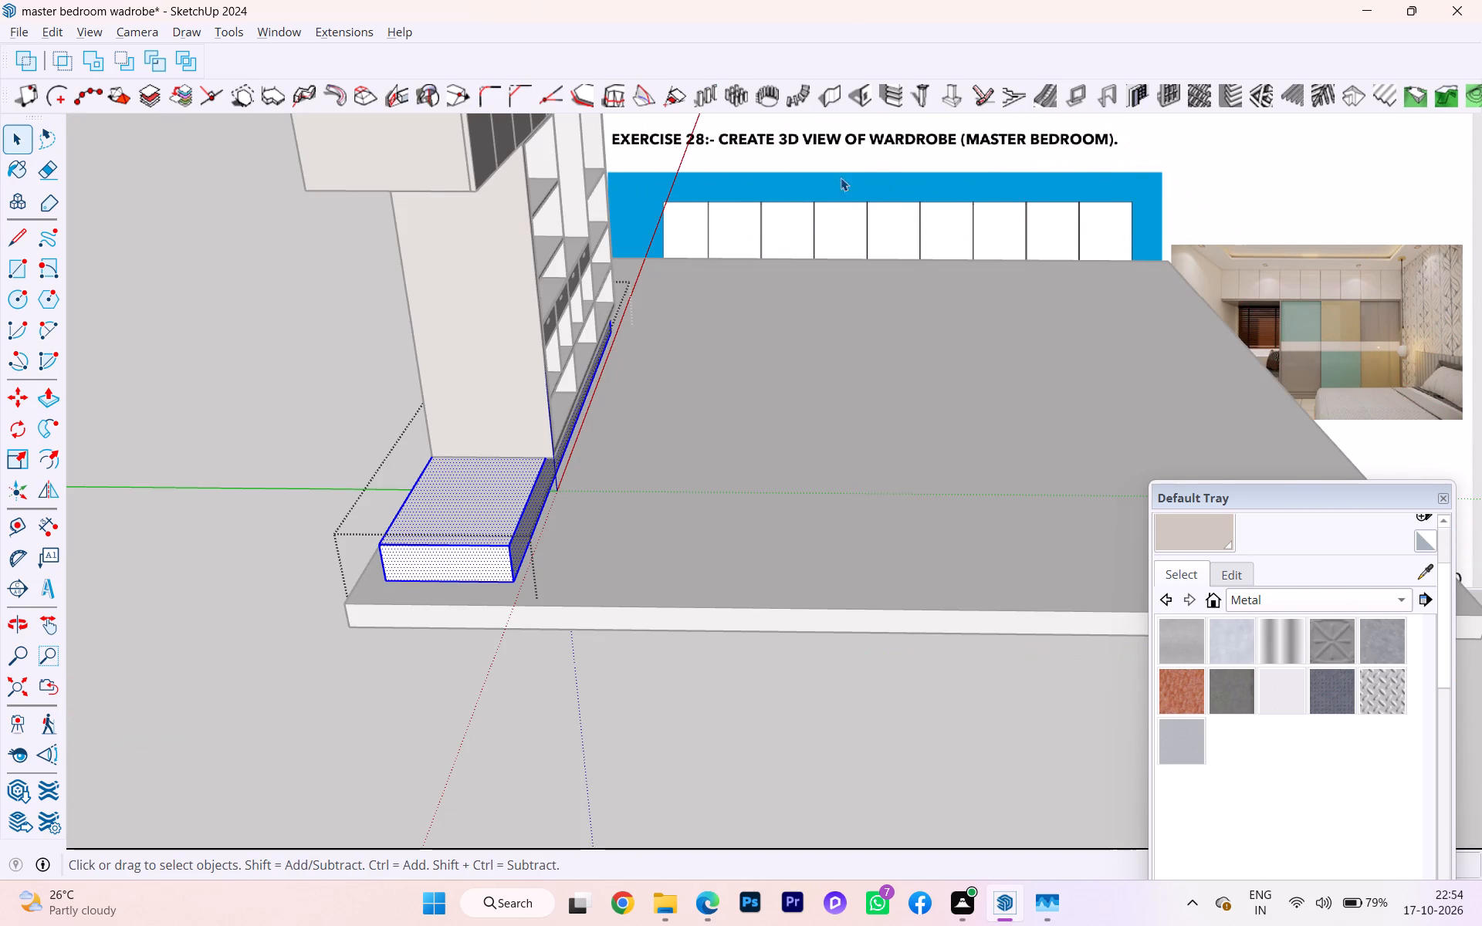
left_click(1216, 540)
left_click(431, 568)
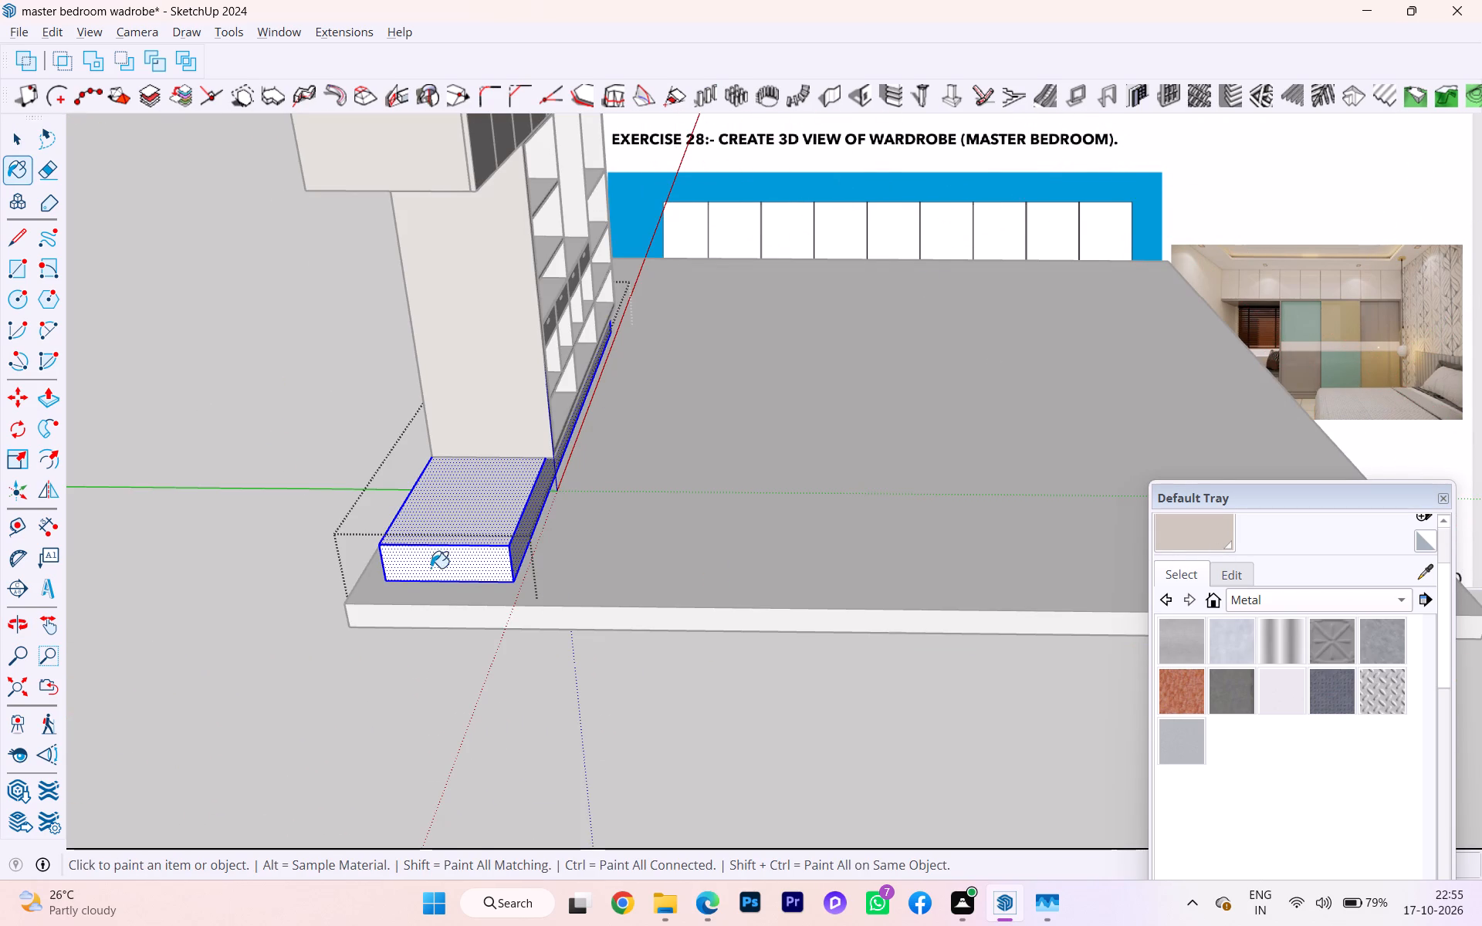
key("space")
left_click(239, 549)
Examine the beige plinth extension and the whole wardrobe from several angles against the reference.
scroll(384, 517, "down", 1)
middle_click_drag(384, 516, 46, 459)
scroll(504, 379, "up", 2)
scroll(527, 379, "down", 1)
scroll(529, 379, "up", 3)
scroll(540, 381, "down", 1)
scroll(541, 381, "up", 2)
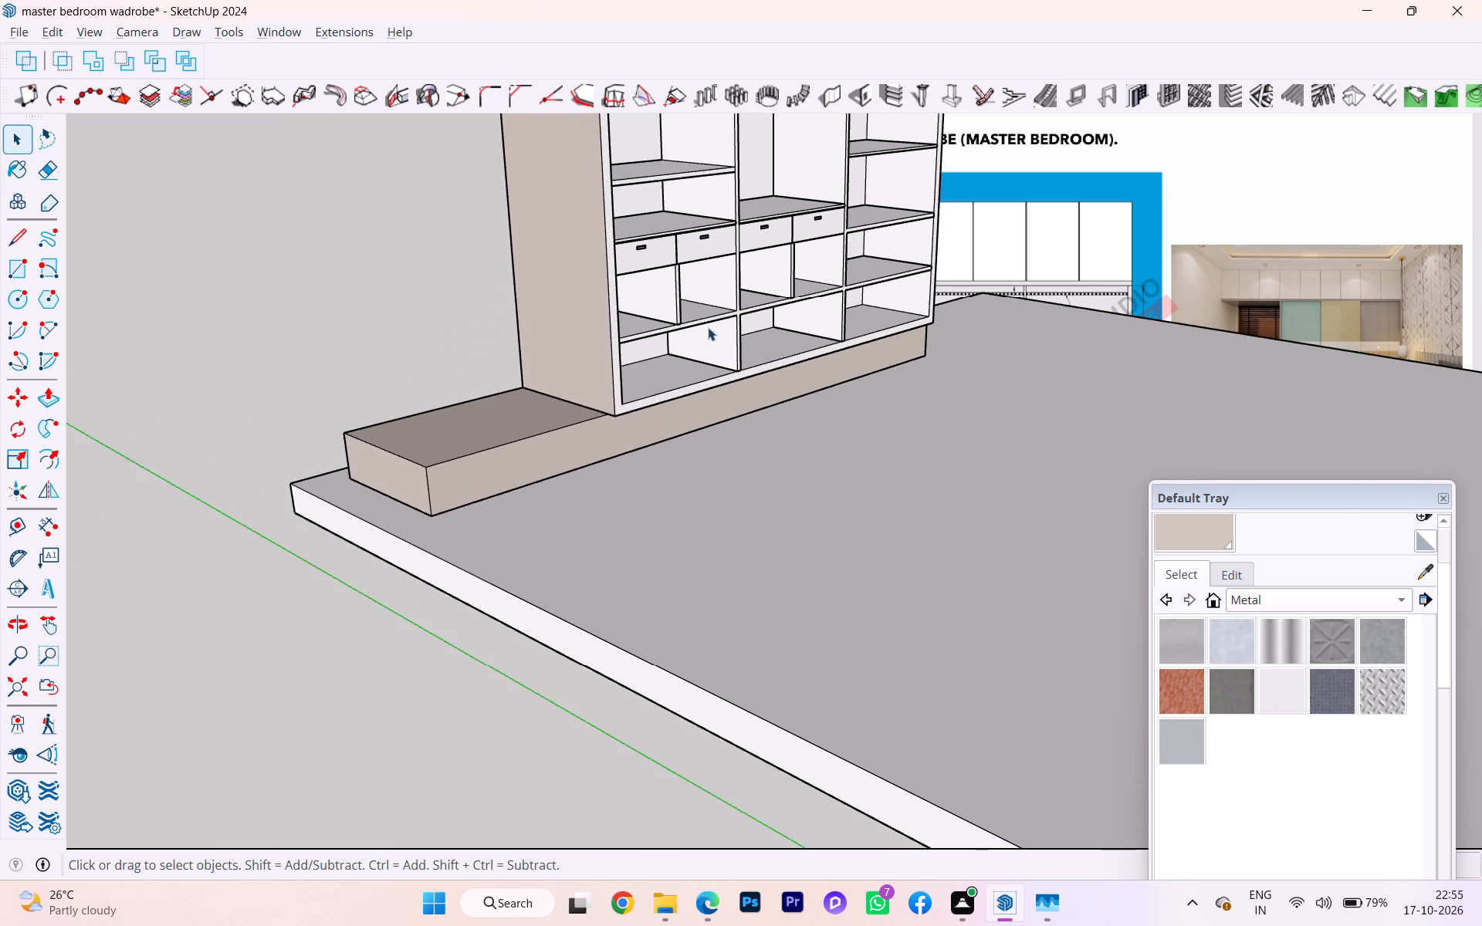
middle_click_drag(693, 340, 237, 384)
middle_click(239, 384)
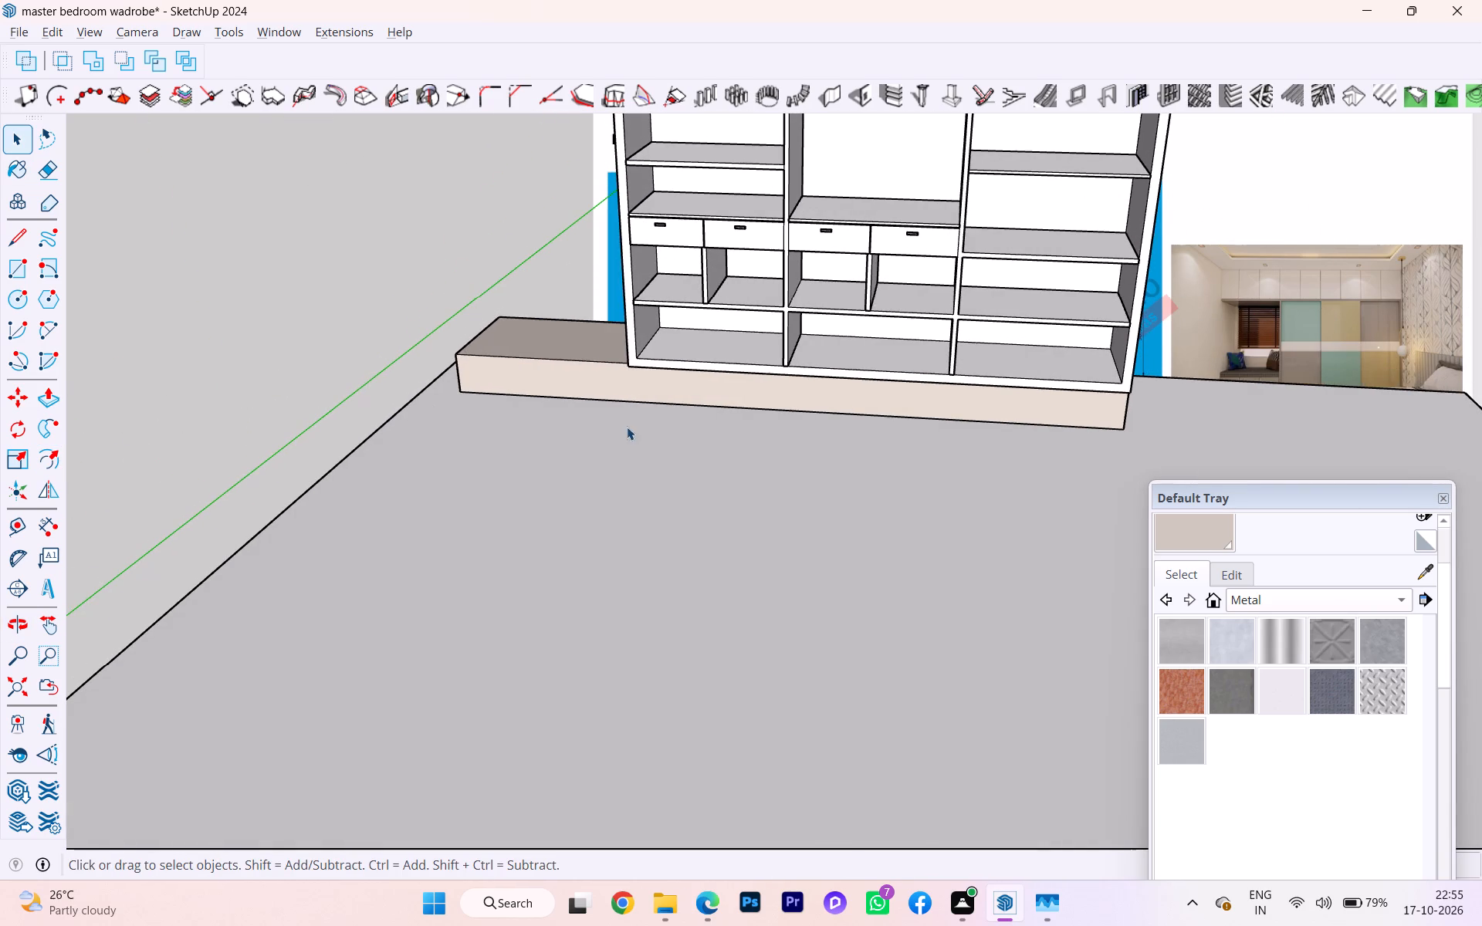
scroll(627, 427, "up", 3)
middle_click_drag(665, 353, 1024, 353)
middle_click_drag(577, 387, 577, 309)
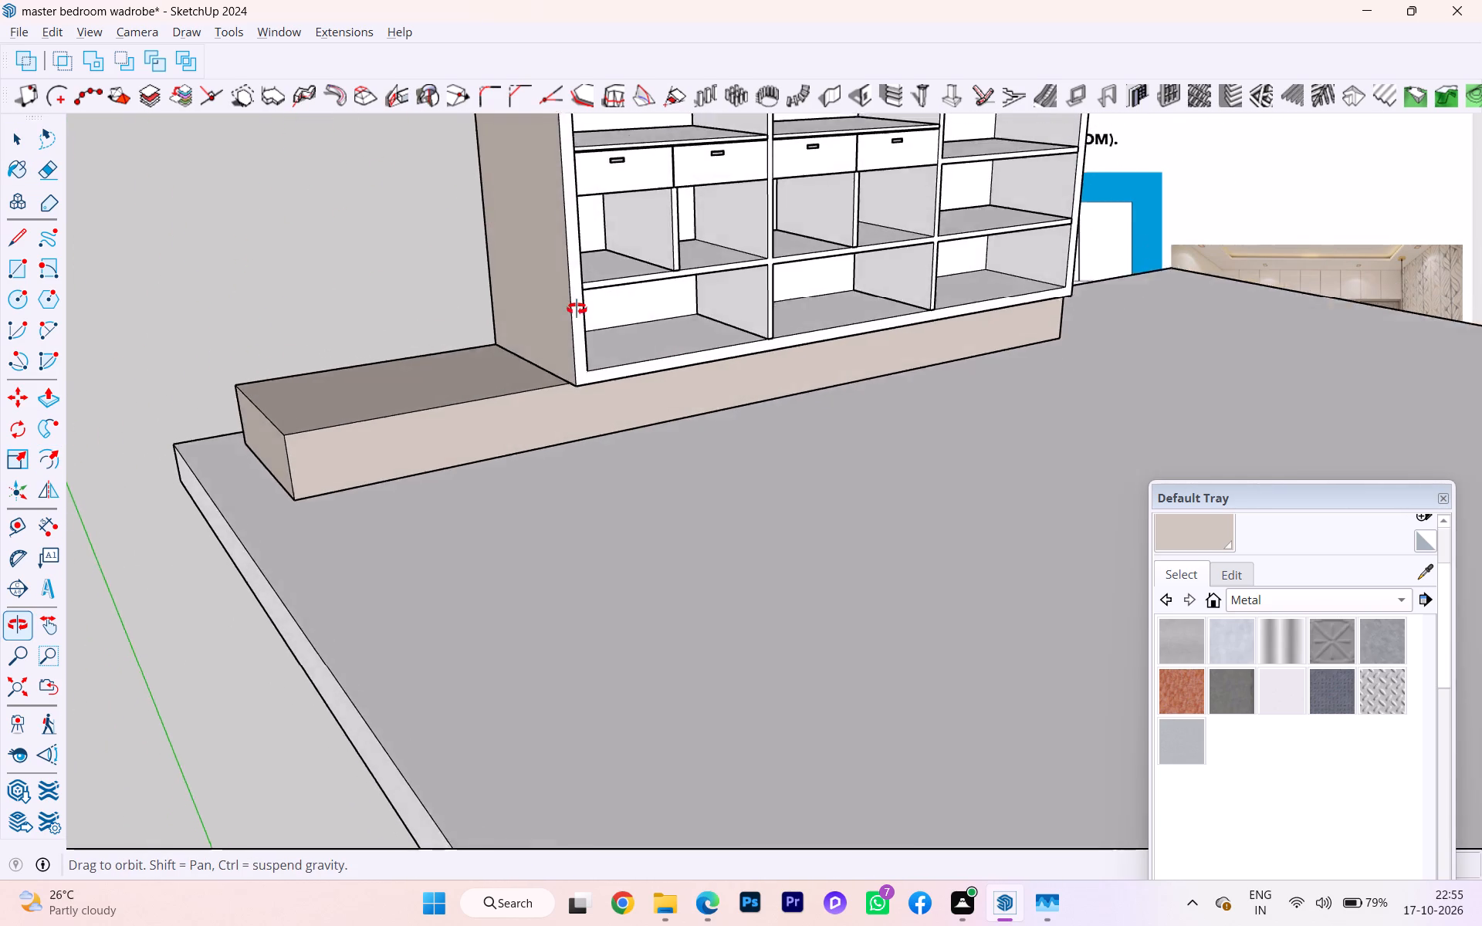
middle_click_drag(577, 309, 561, 289)
middle_click_drag(560, 290, 534, 309)
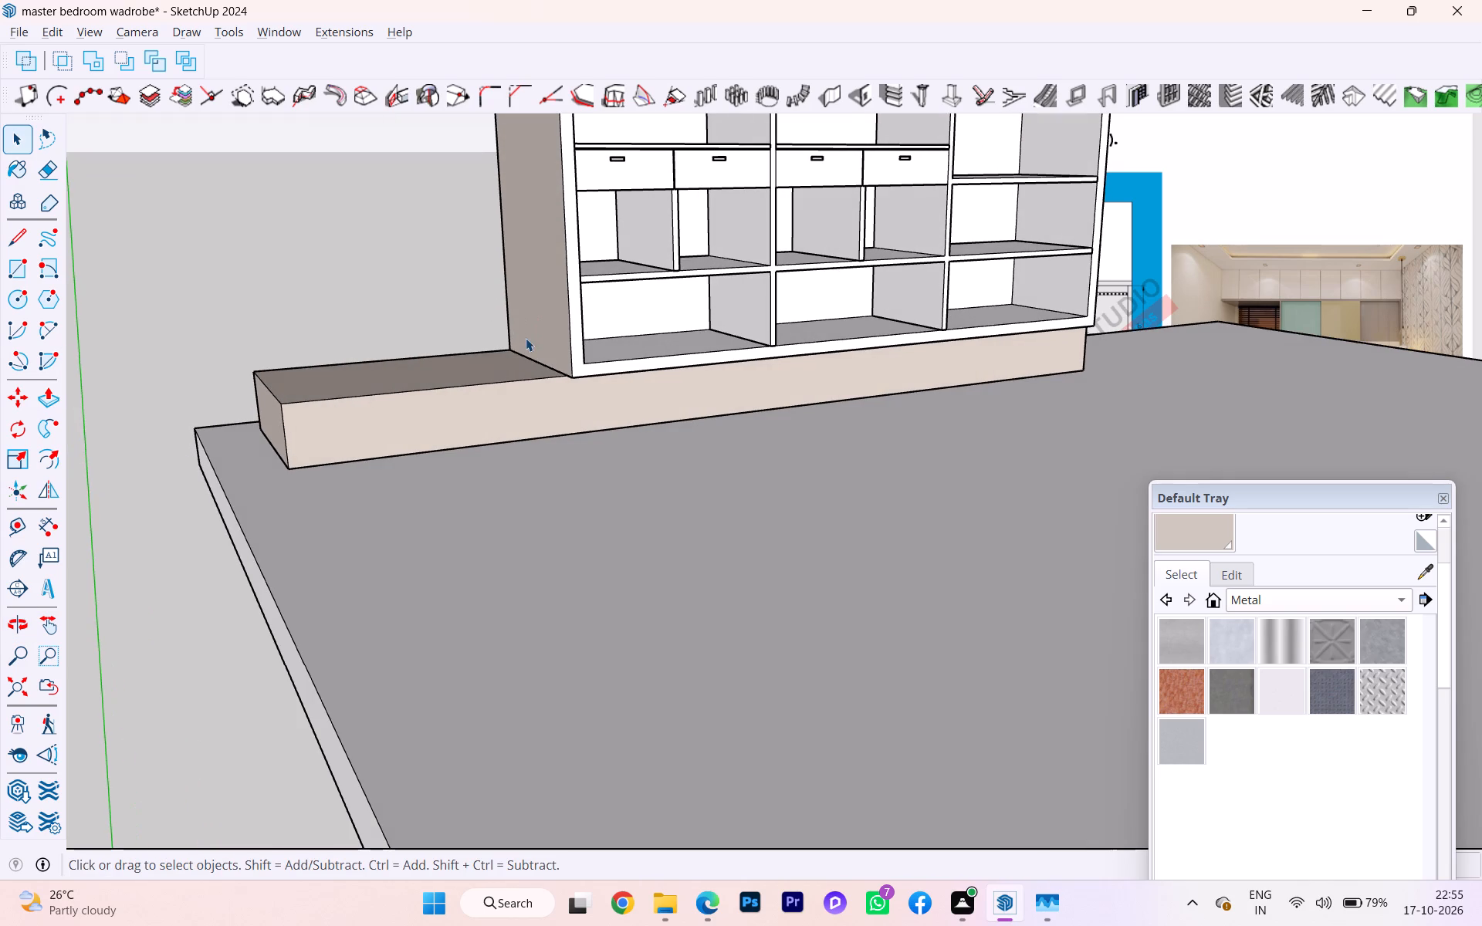
scroll(516, 346, "down", 3)
scroll(545, 402, "down", 2)
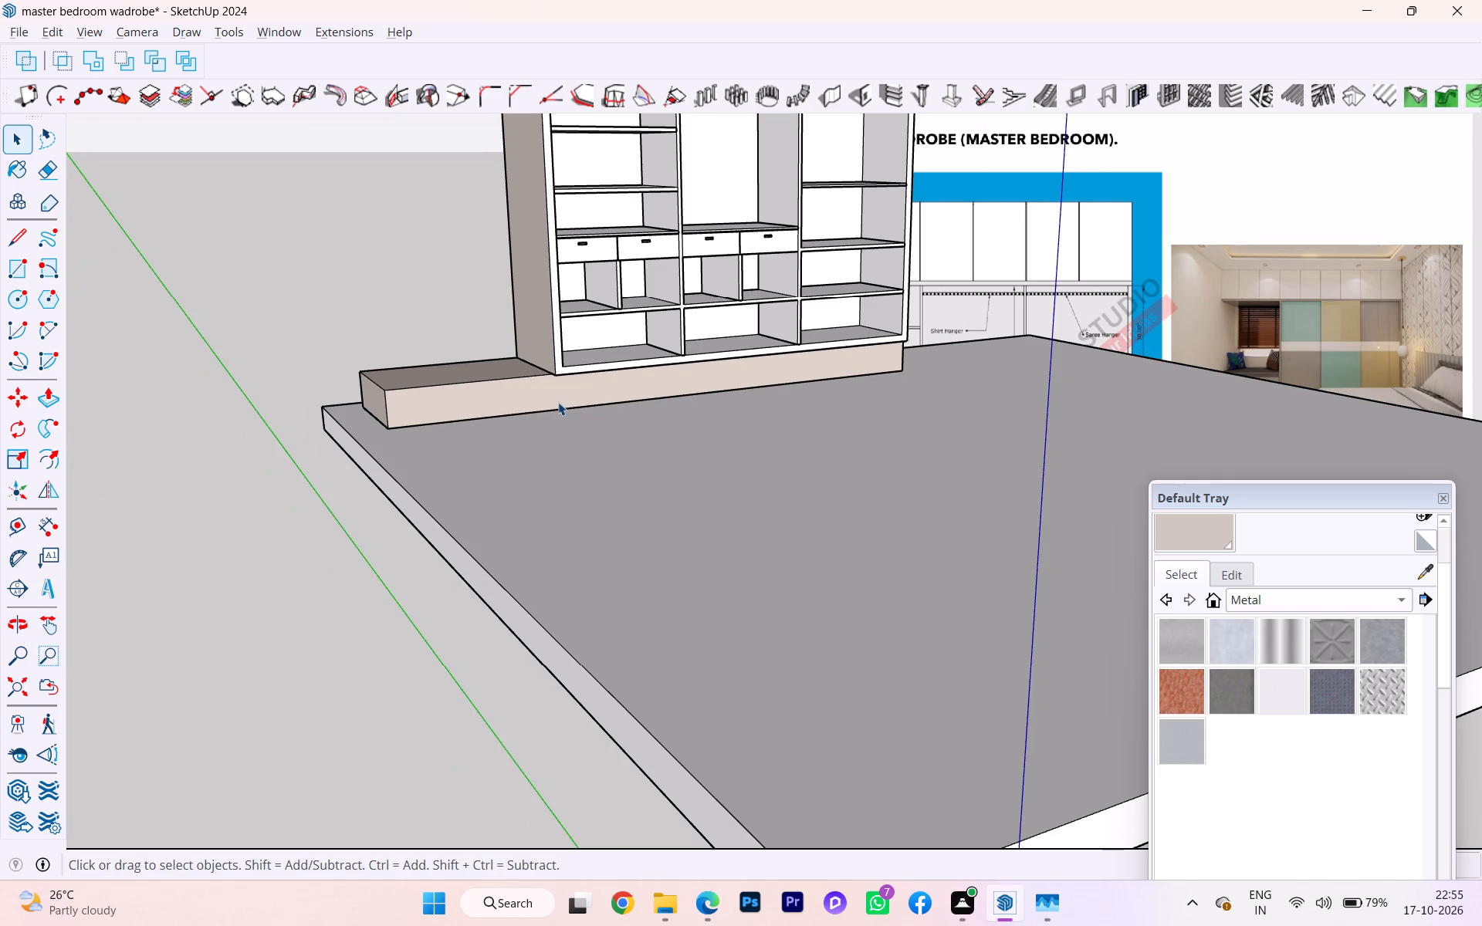
scroll(557, 402, "down", 5)
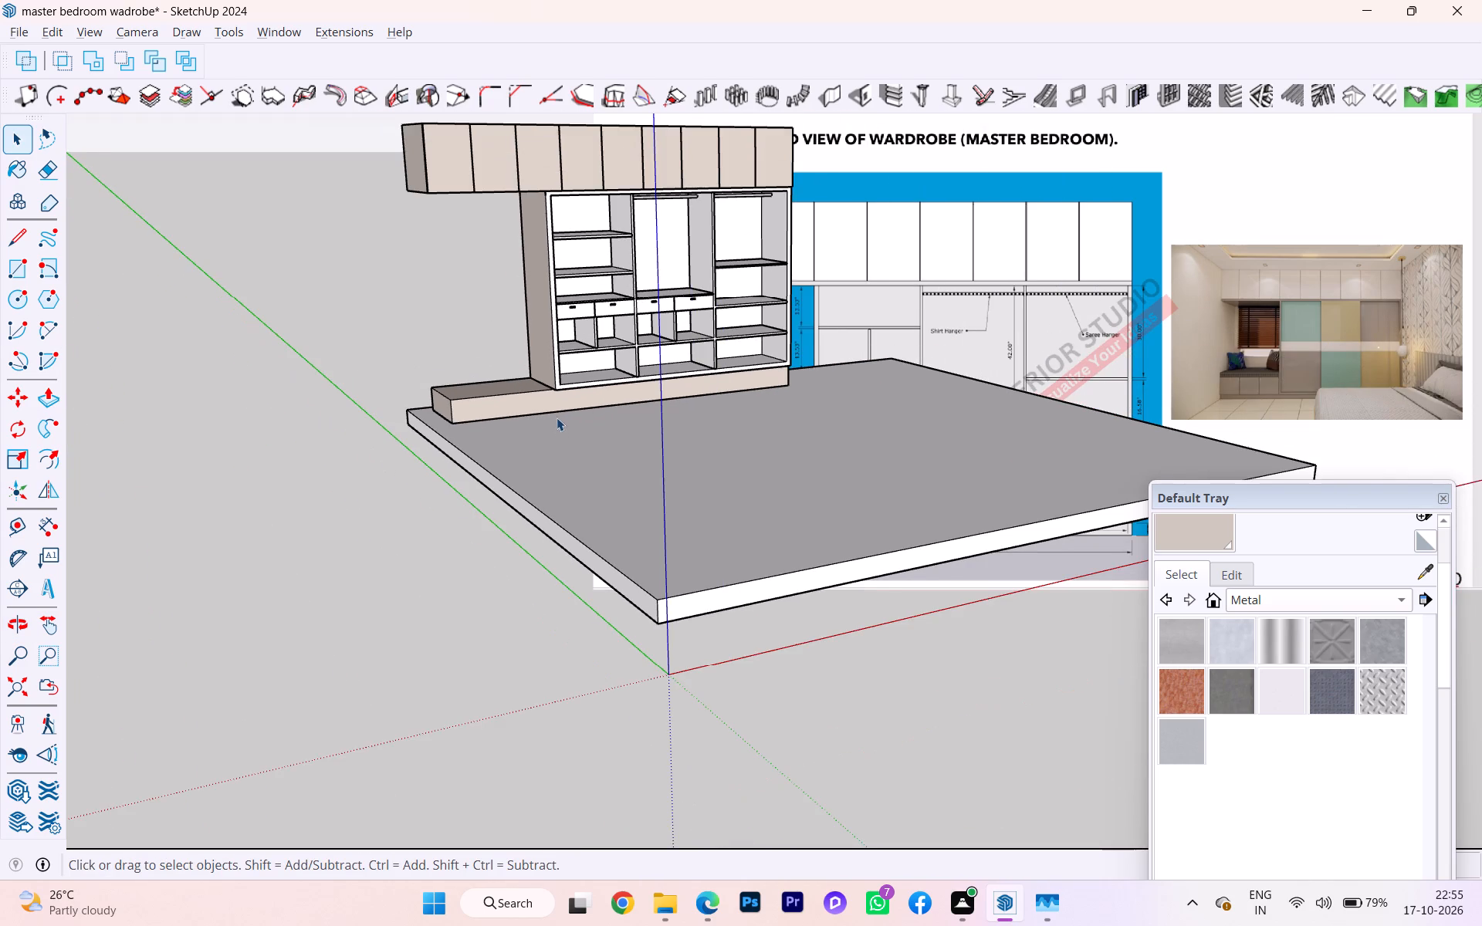
scroll(557, 416, "down", 1)
scroll(579, 275, "up", 3)
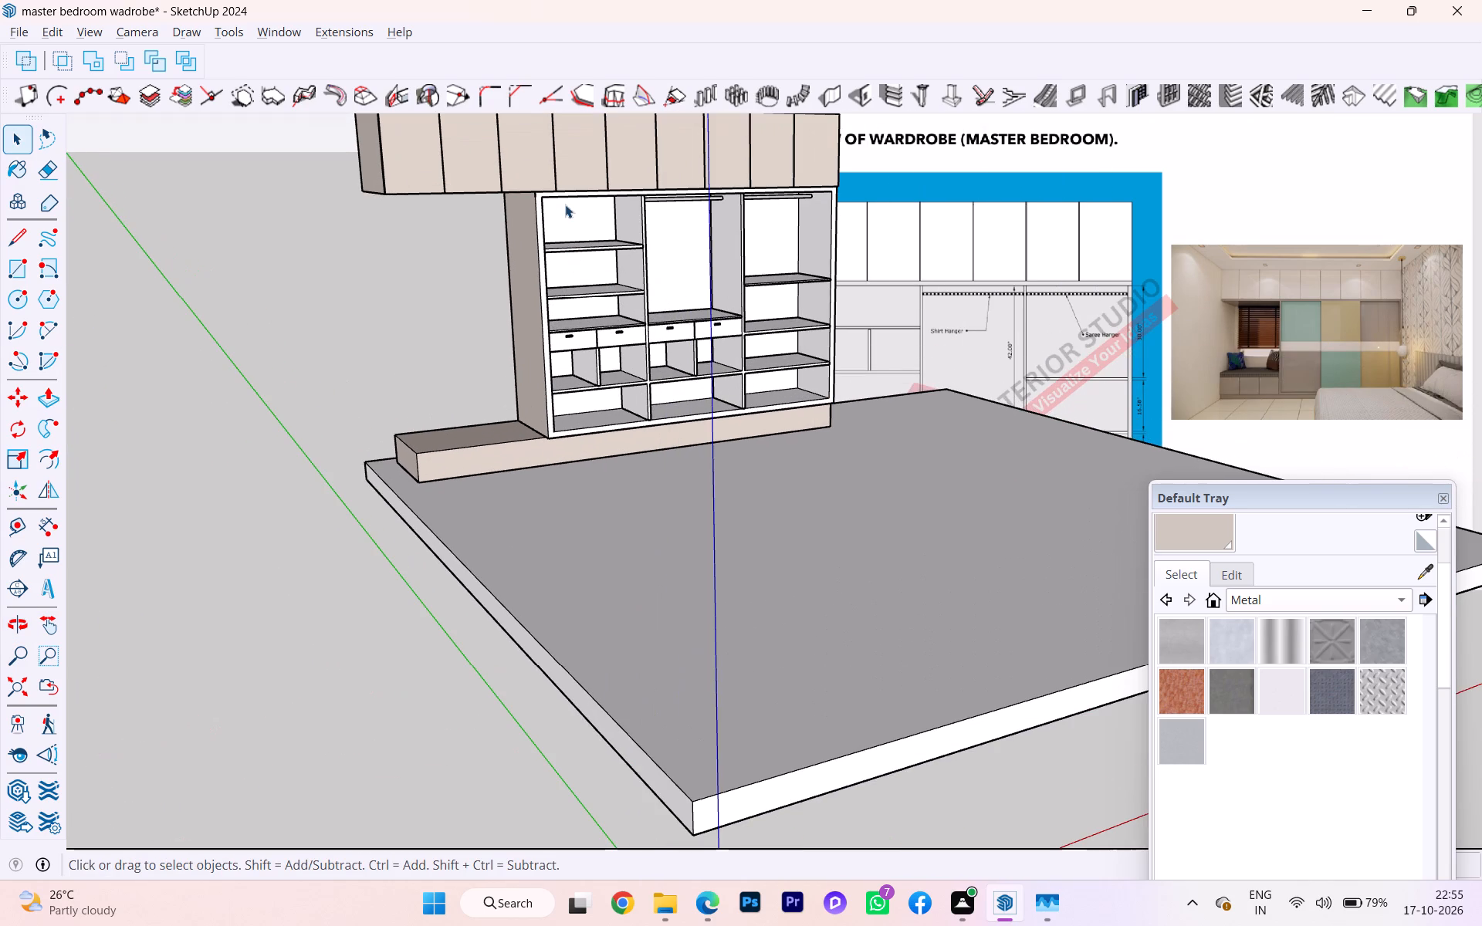
scroll(492, 354, "down", 1)
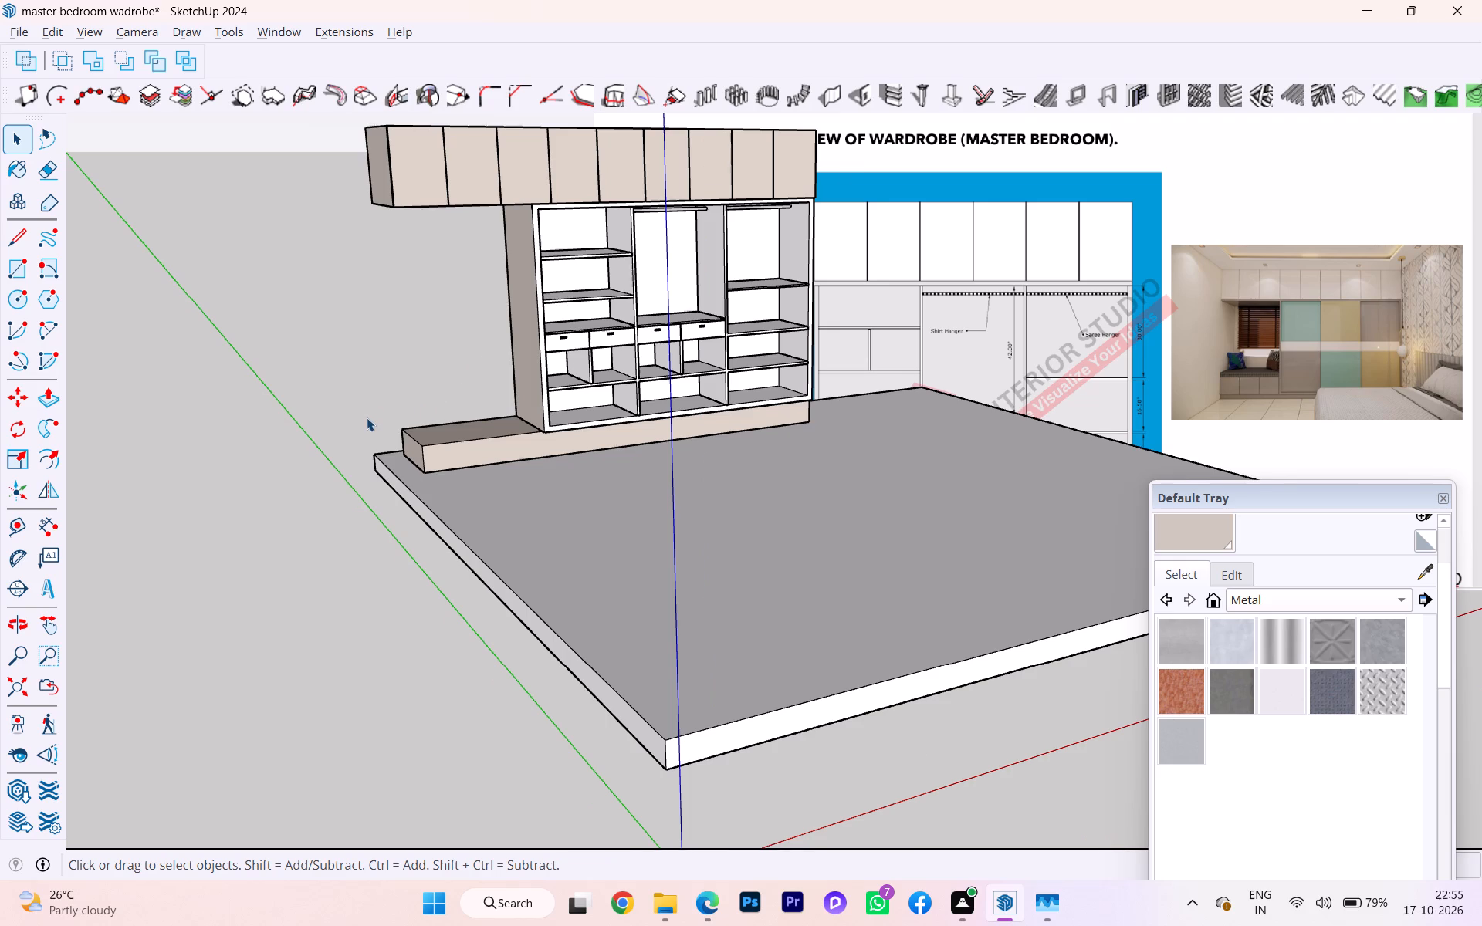
Draw a line across the plinth's top along the base of the tall wardrobe's side panel, from back corner to front corner.
scroll(367, 417, "up", 5)
middle_click_drag(543, 432, 540, 492)
scroll(543, 450, "down", 2)
left_click(519, 460)
left_click(513, 448)
left_click(512, 448)
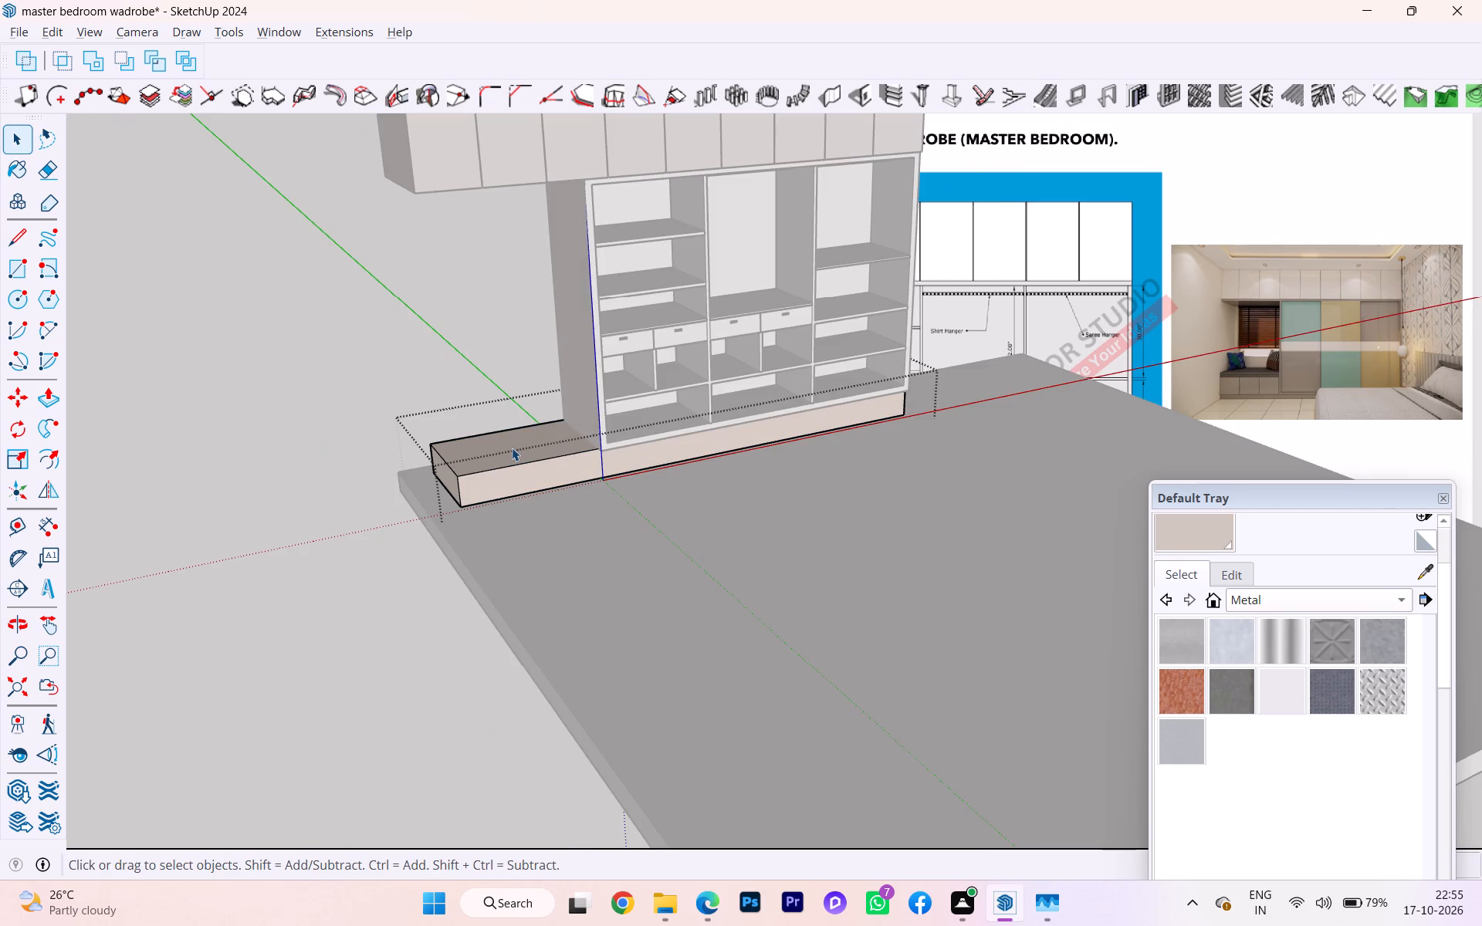
key("Escape")
key("l")
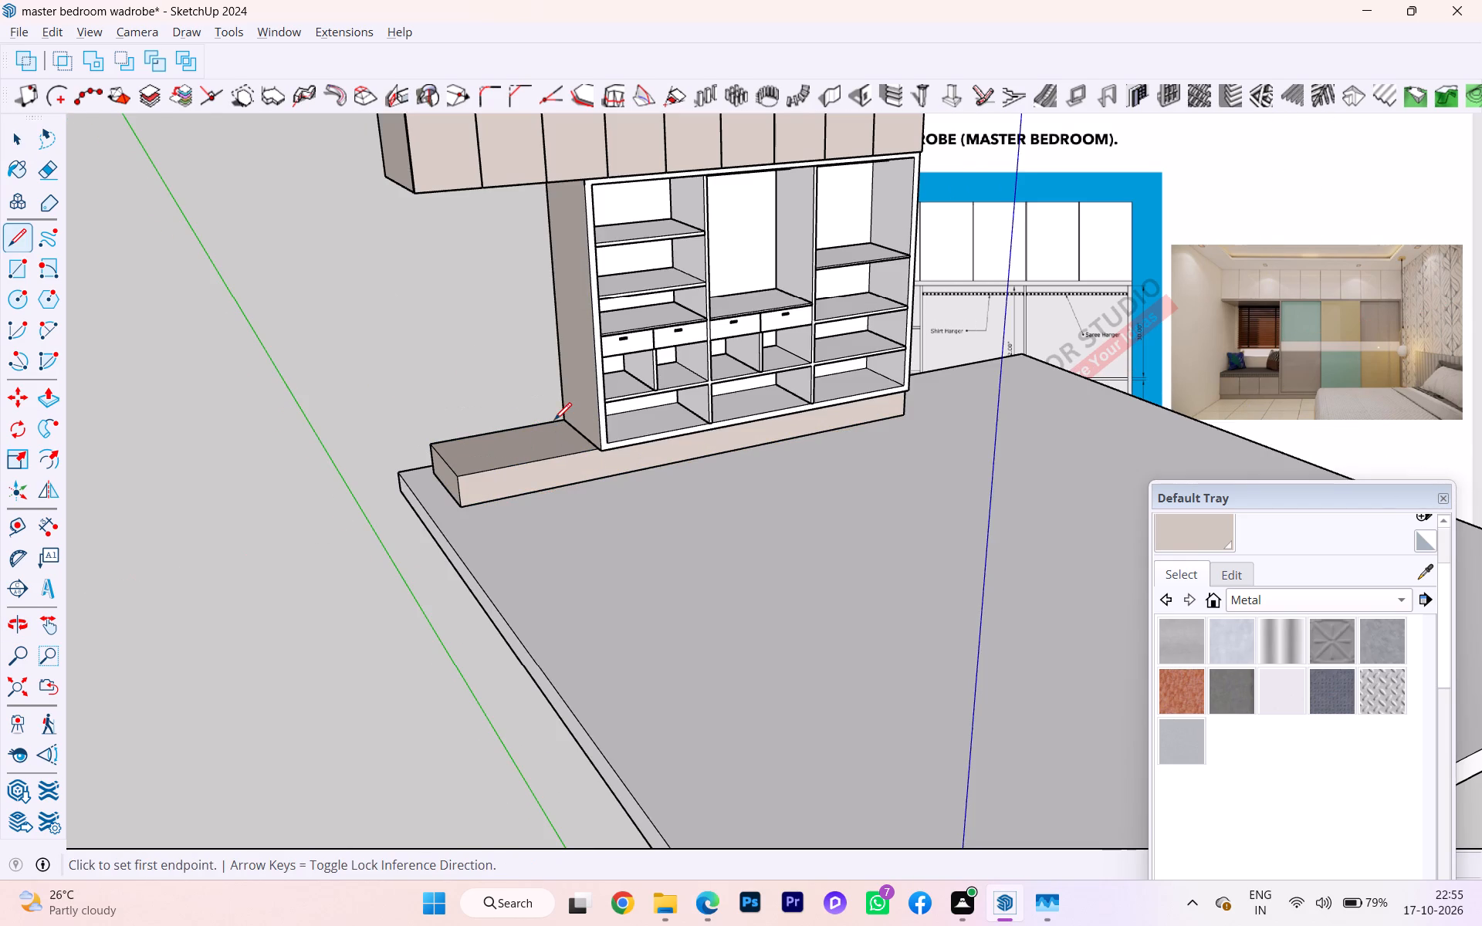
key("Return")
scroll(555, 404, "up", 2)
scroll(556, 404, "down", 1)
scroll(556, 404, "up", 7)
scroll(559, 421, "down", 1)
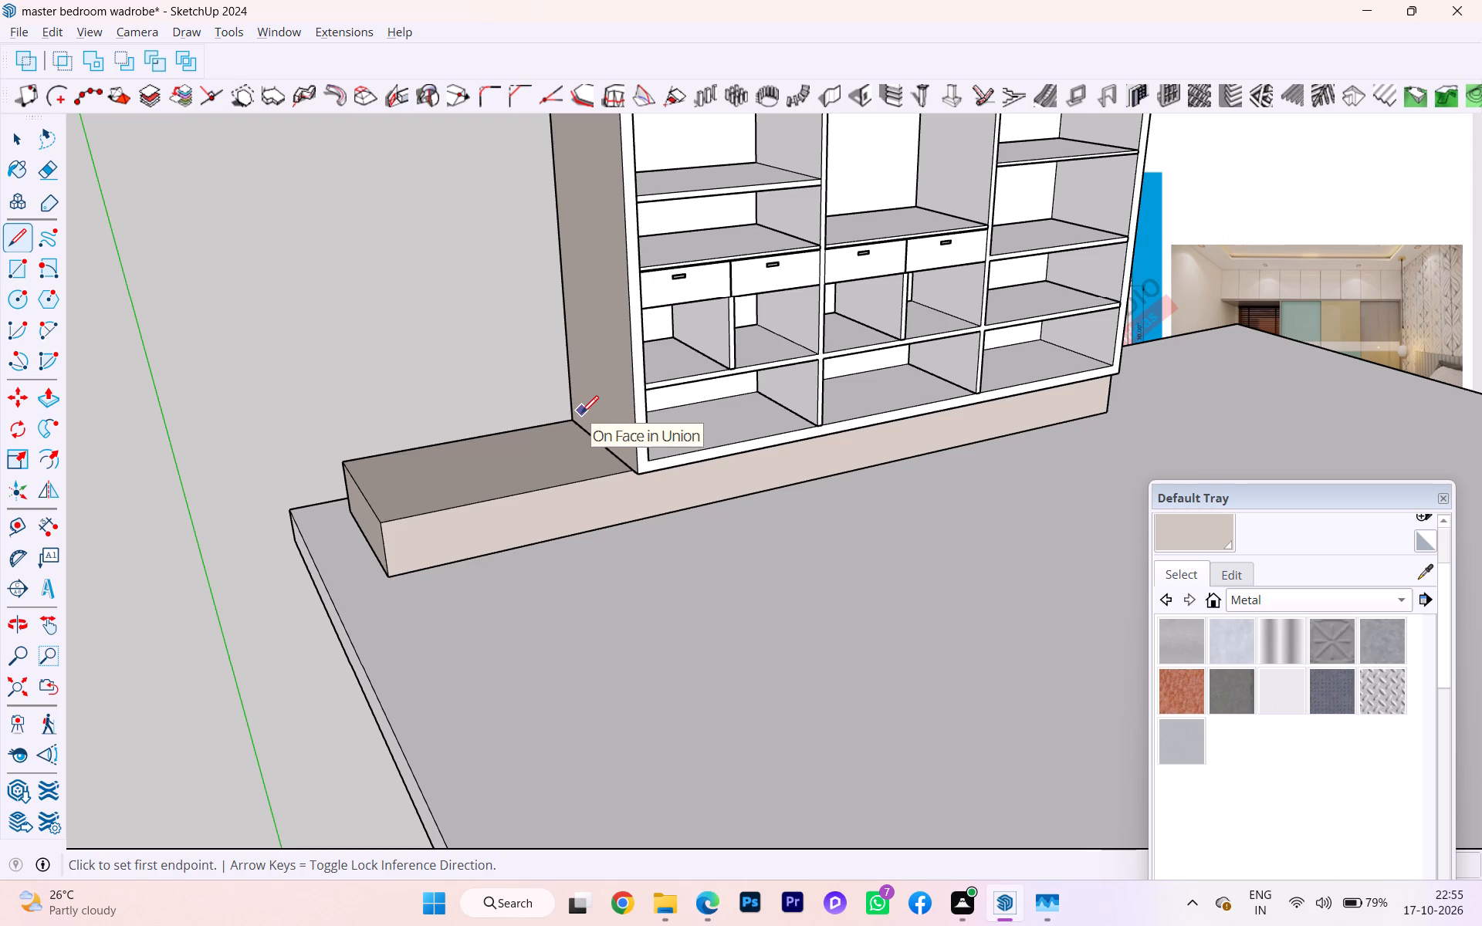
left_click(574, 419)
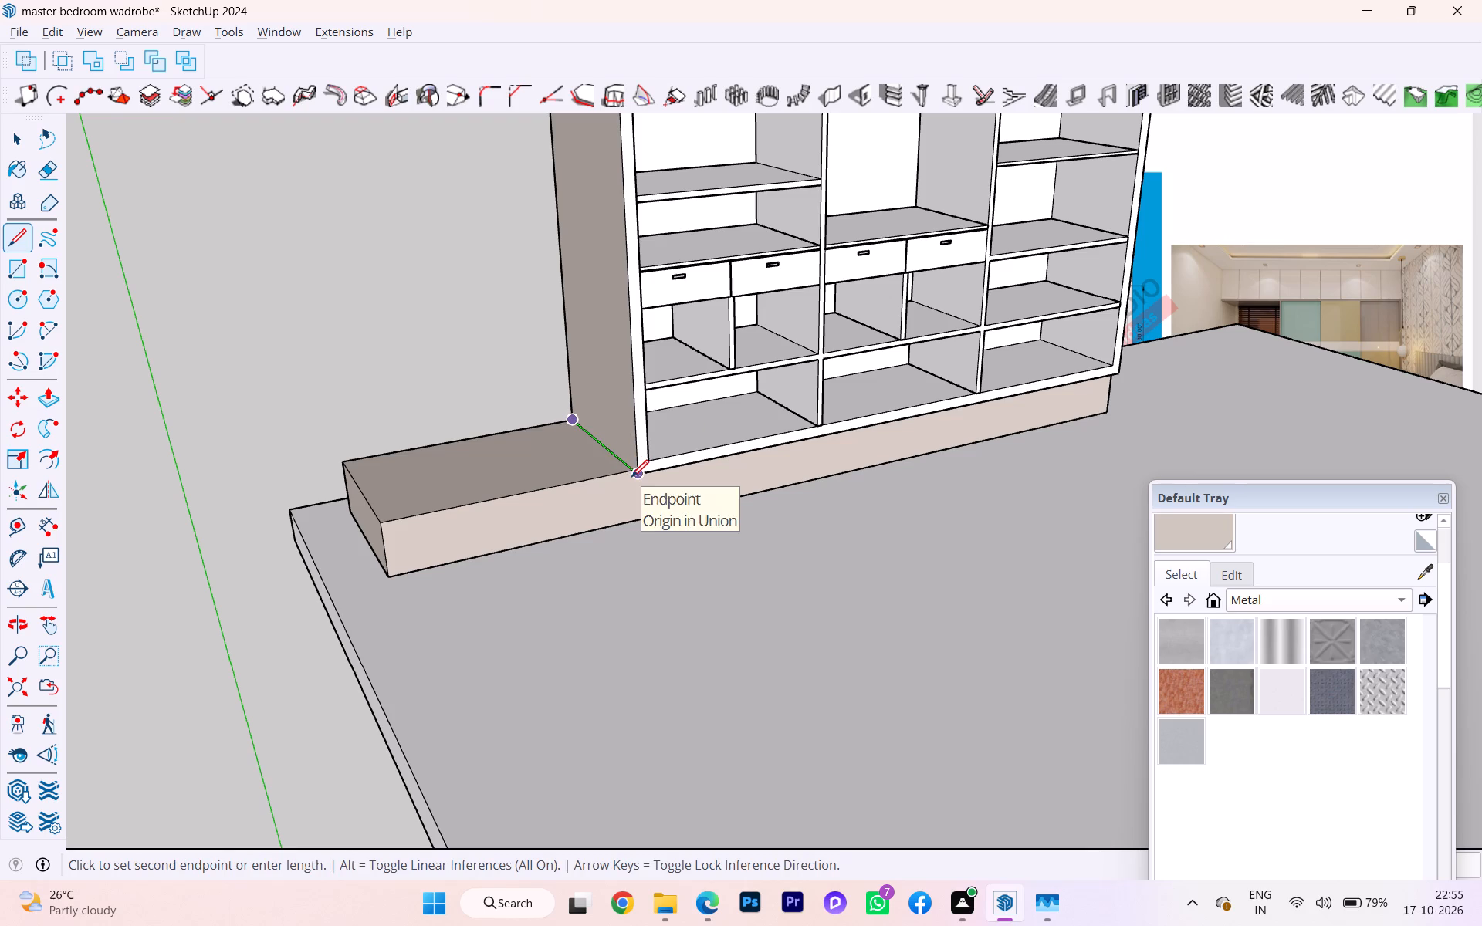
left_click(631, 474)
key("space")
Inside the plinth's group, draw a line across its top face along the base of the tall wardrobe's side panel.
left_click(502, 474)
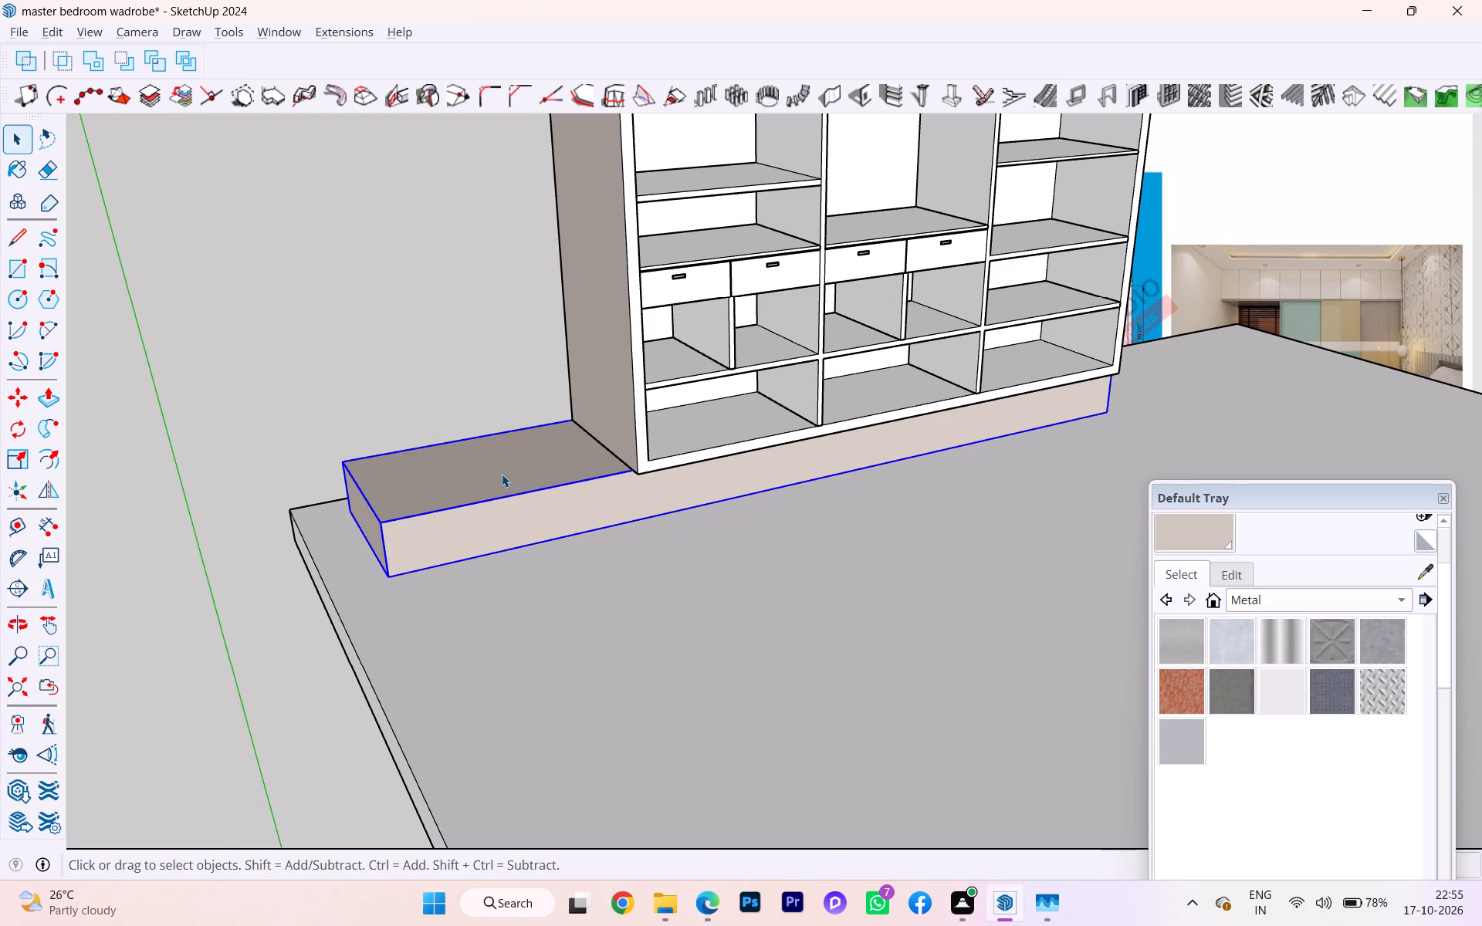
triple_click(496, 470)
double_click(493, 461)
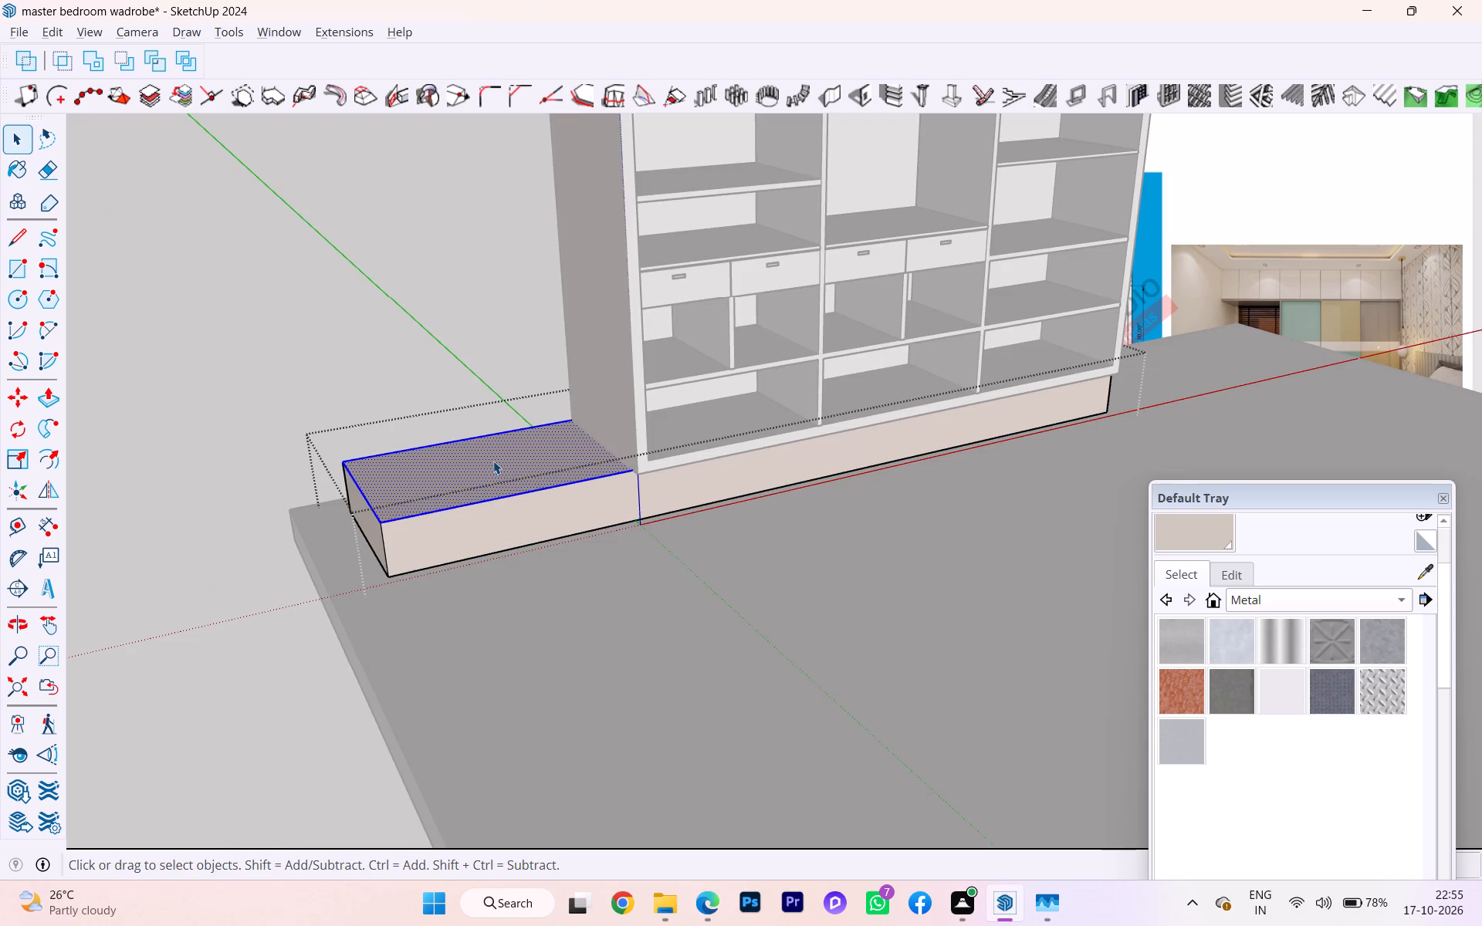
key("l")
key("Return")
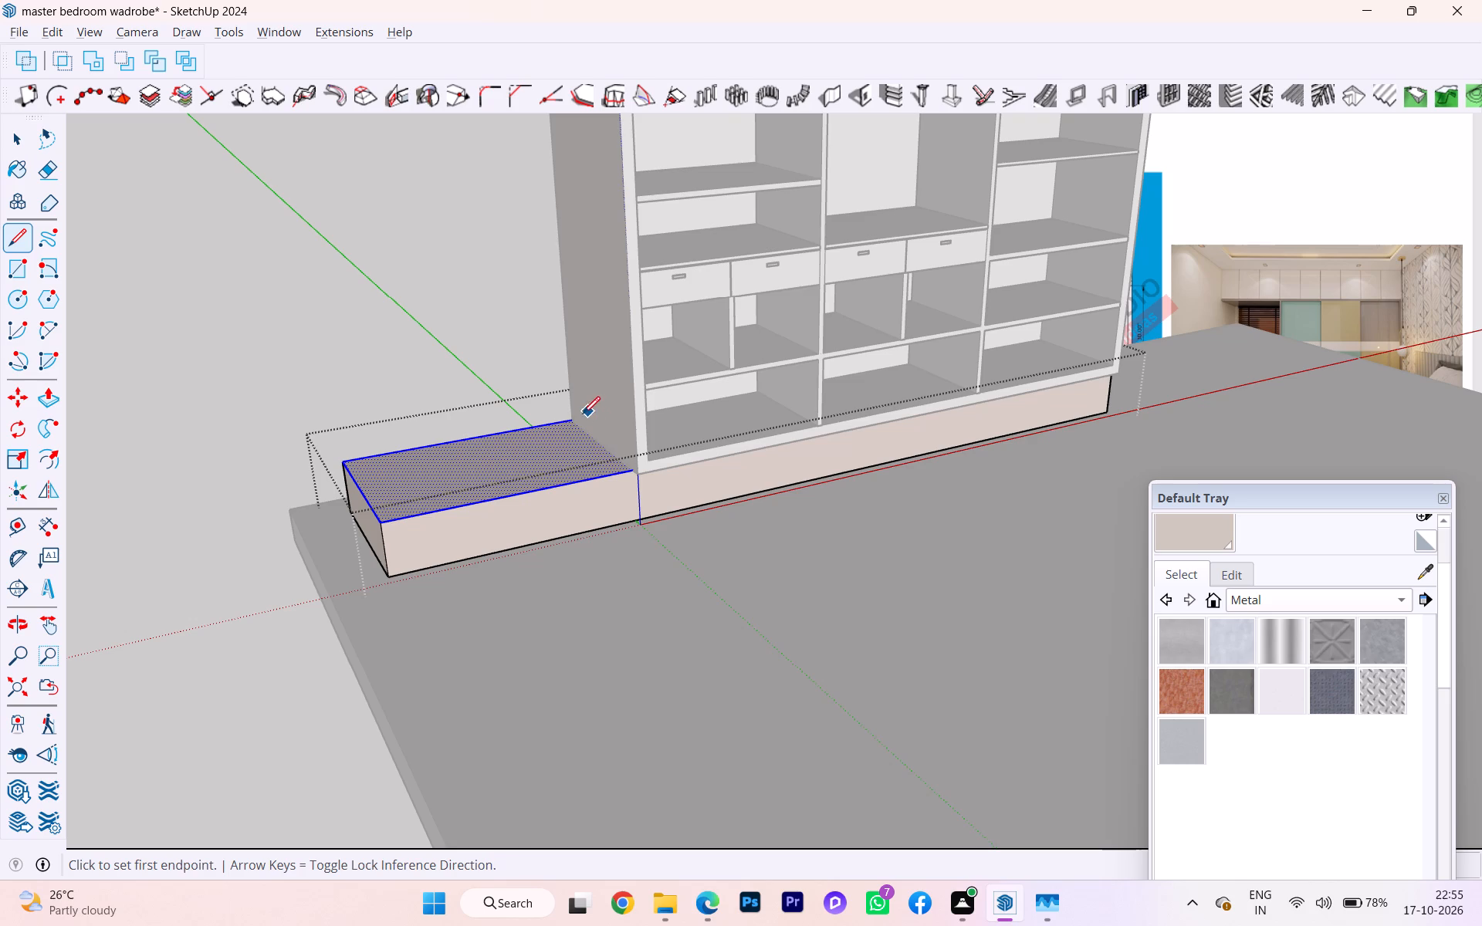
left_click(571, 422)
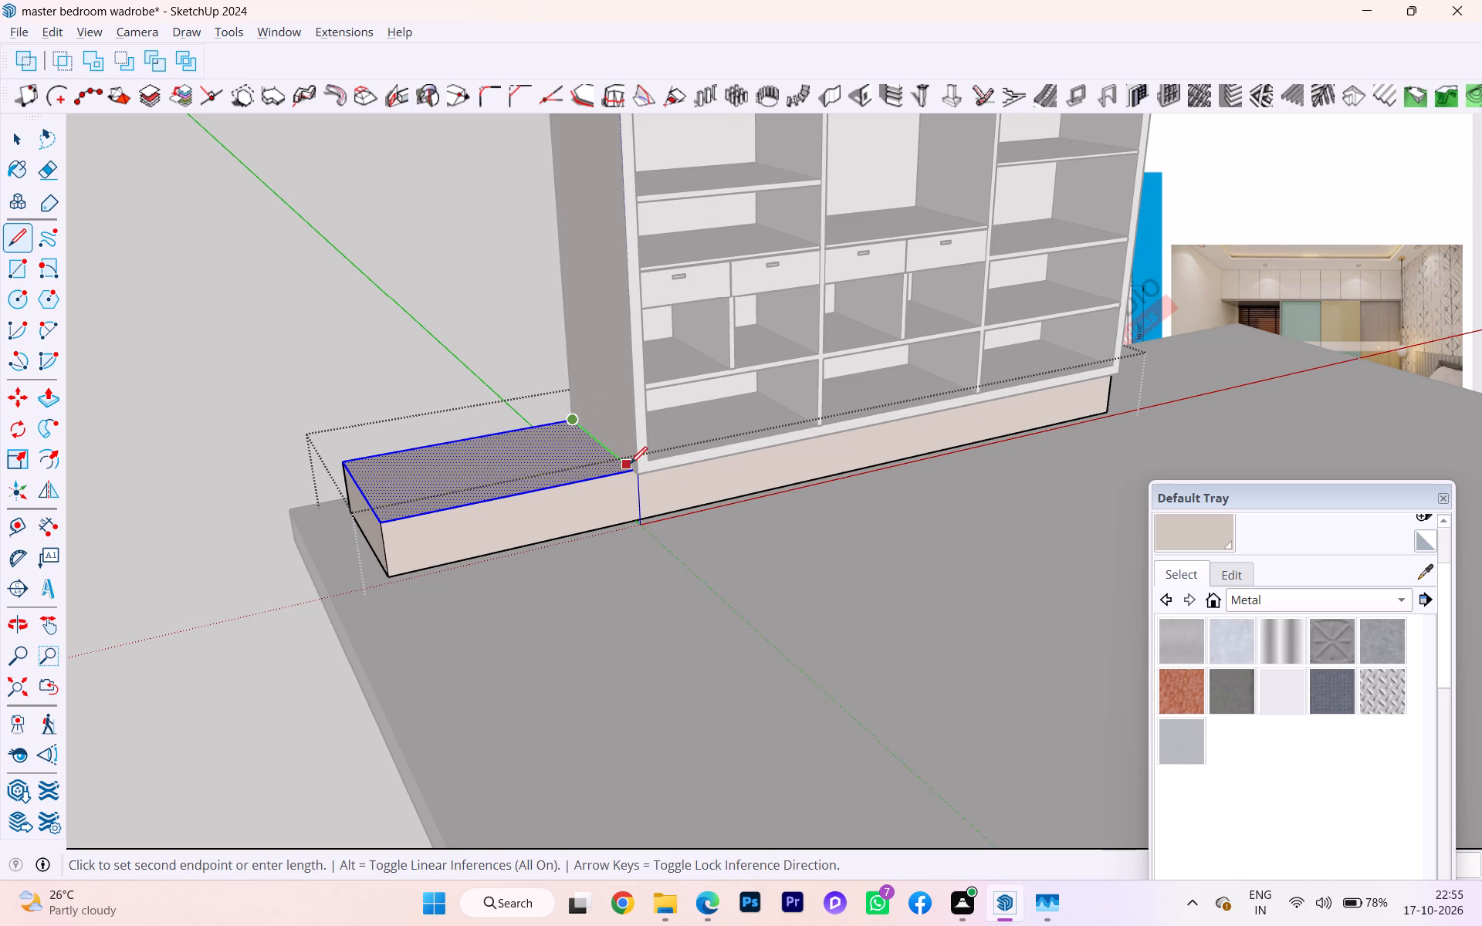
left_click(634, 470)
key("space")
Copy the plinth extension's top face with its edges, exit the group, and paste the copy in place.
double_click(516, 461)
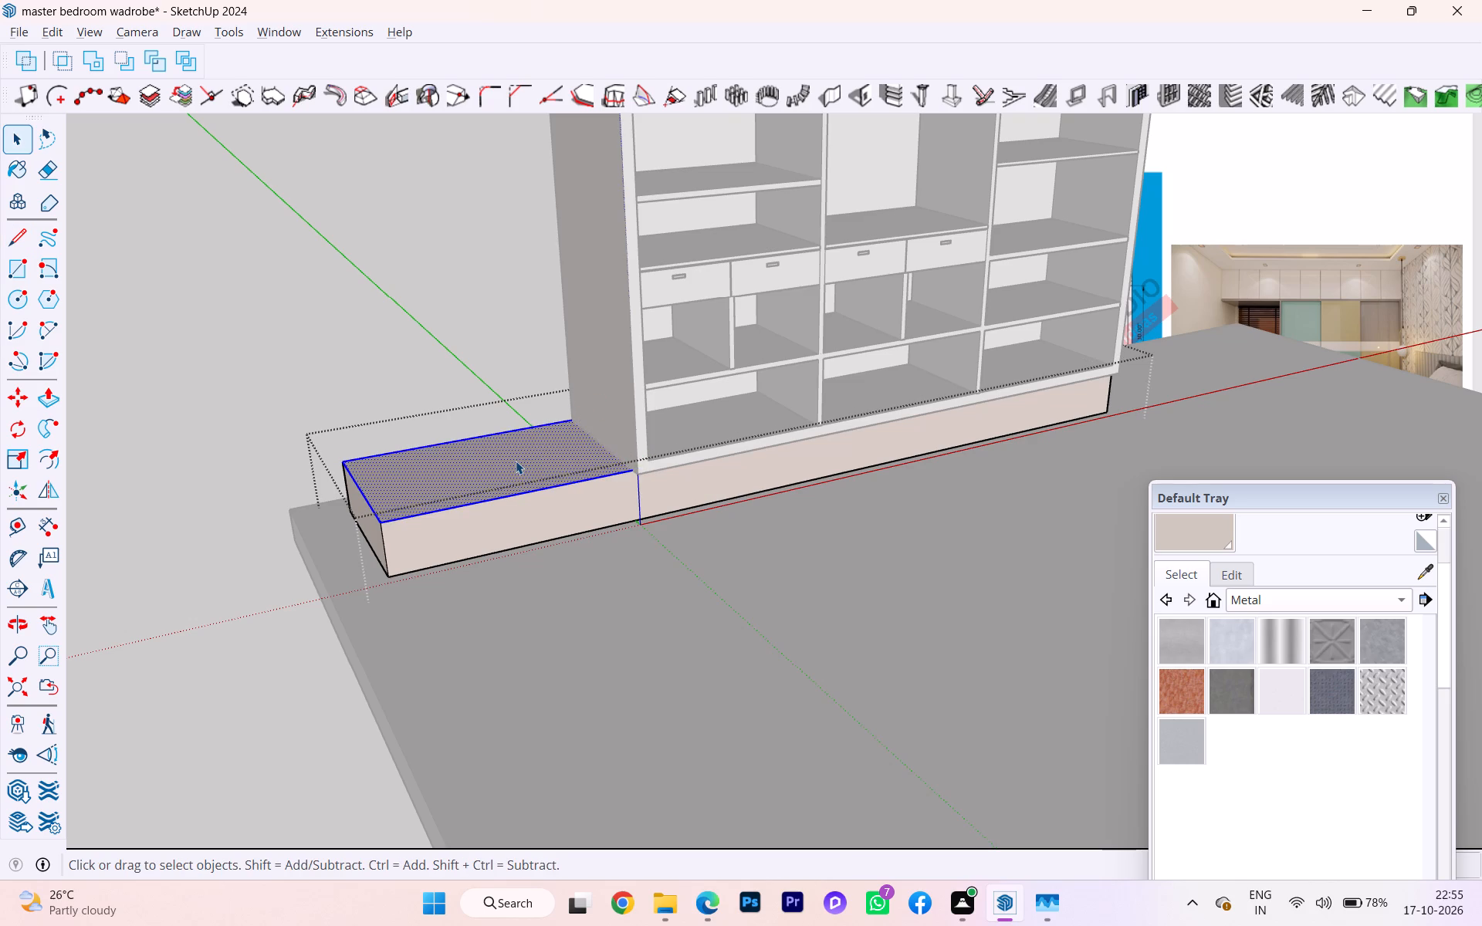
key("ctrl+c")
left_click(231, 566)
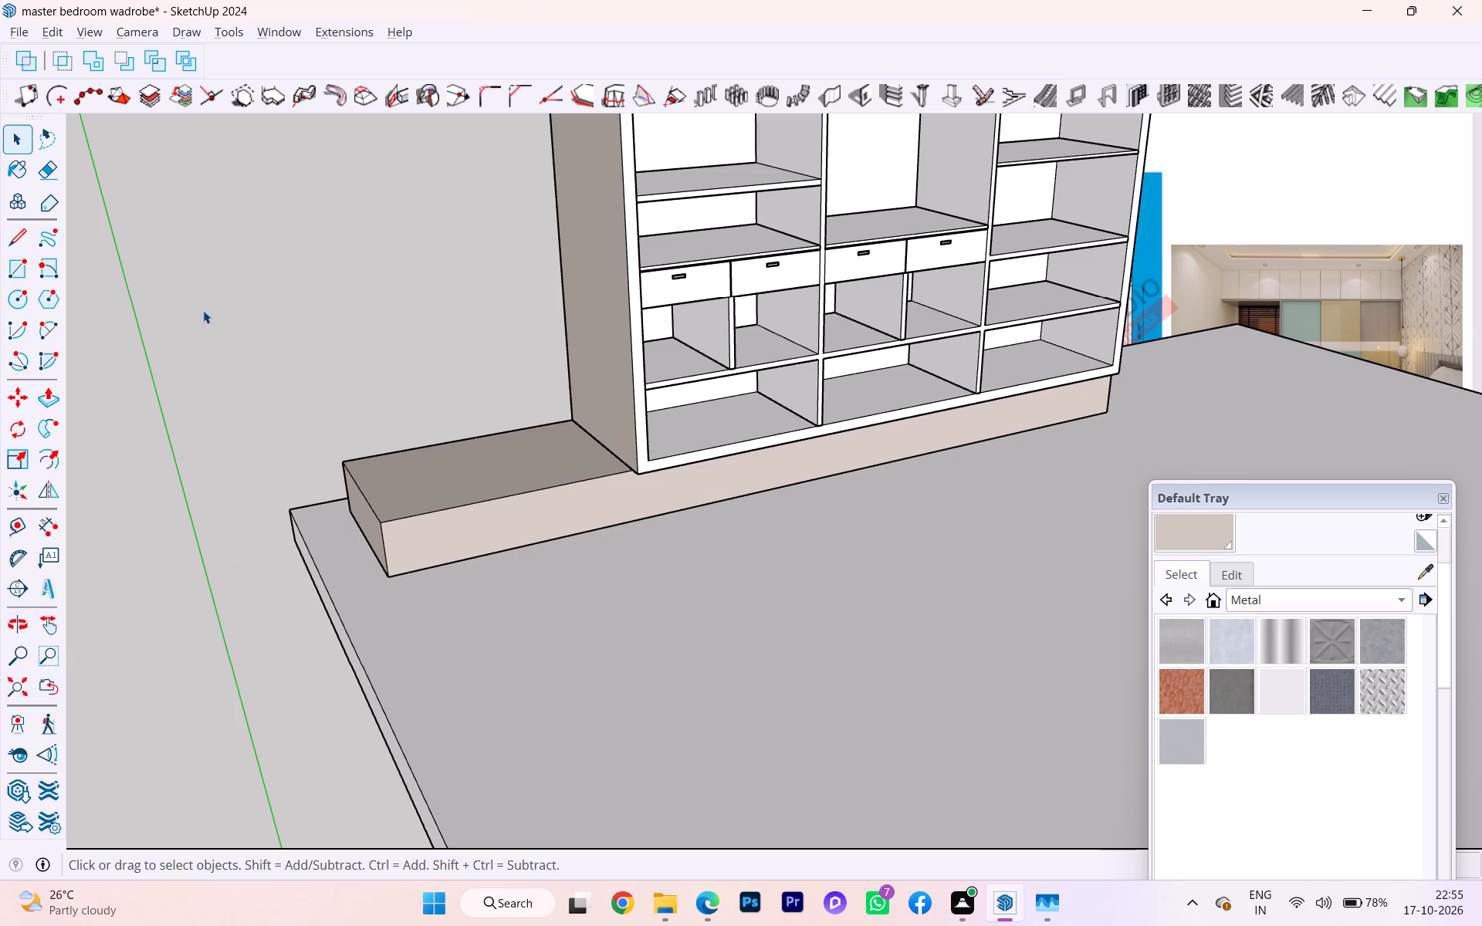
left_click(68, 35)
left_click(39, 33)
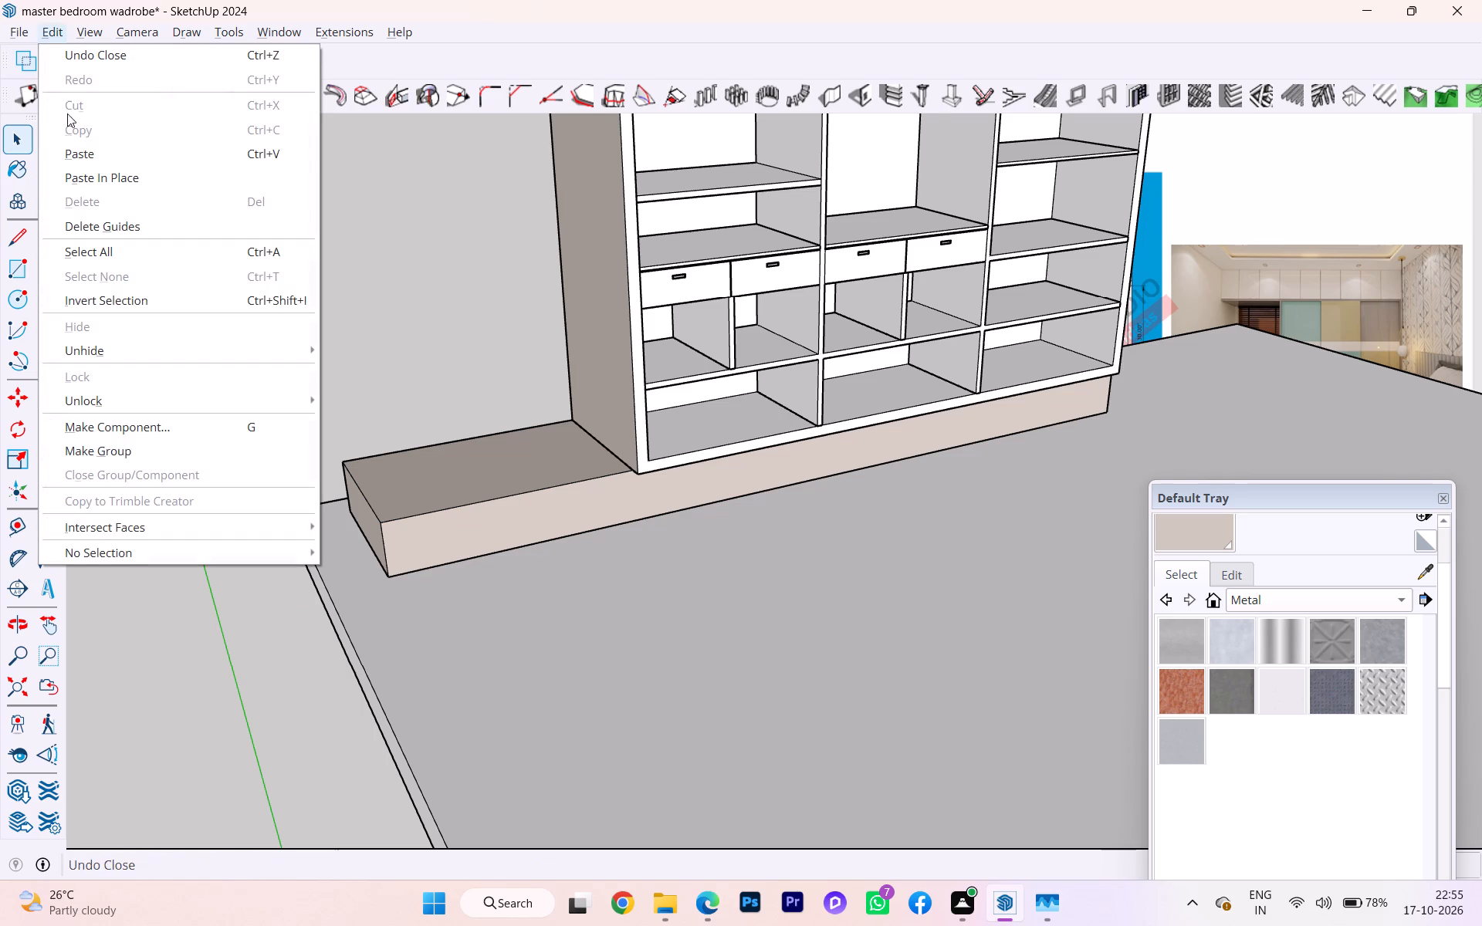
left_click(112, 175)
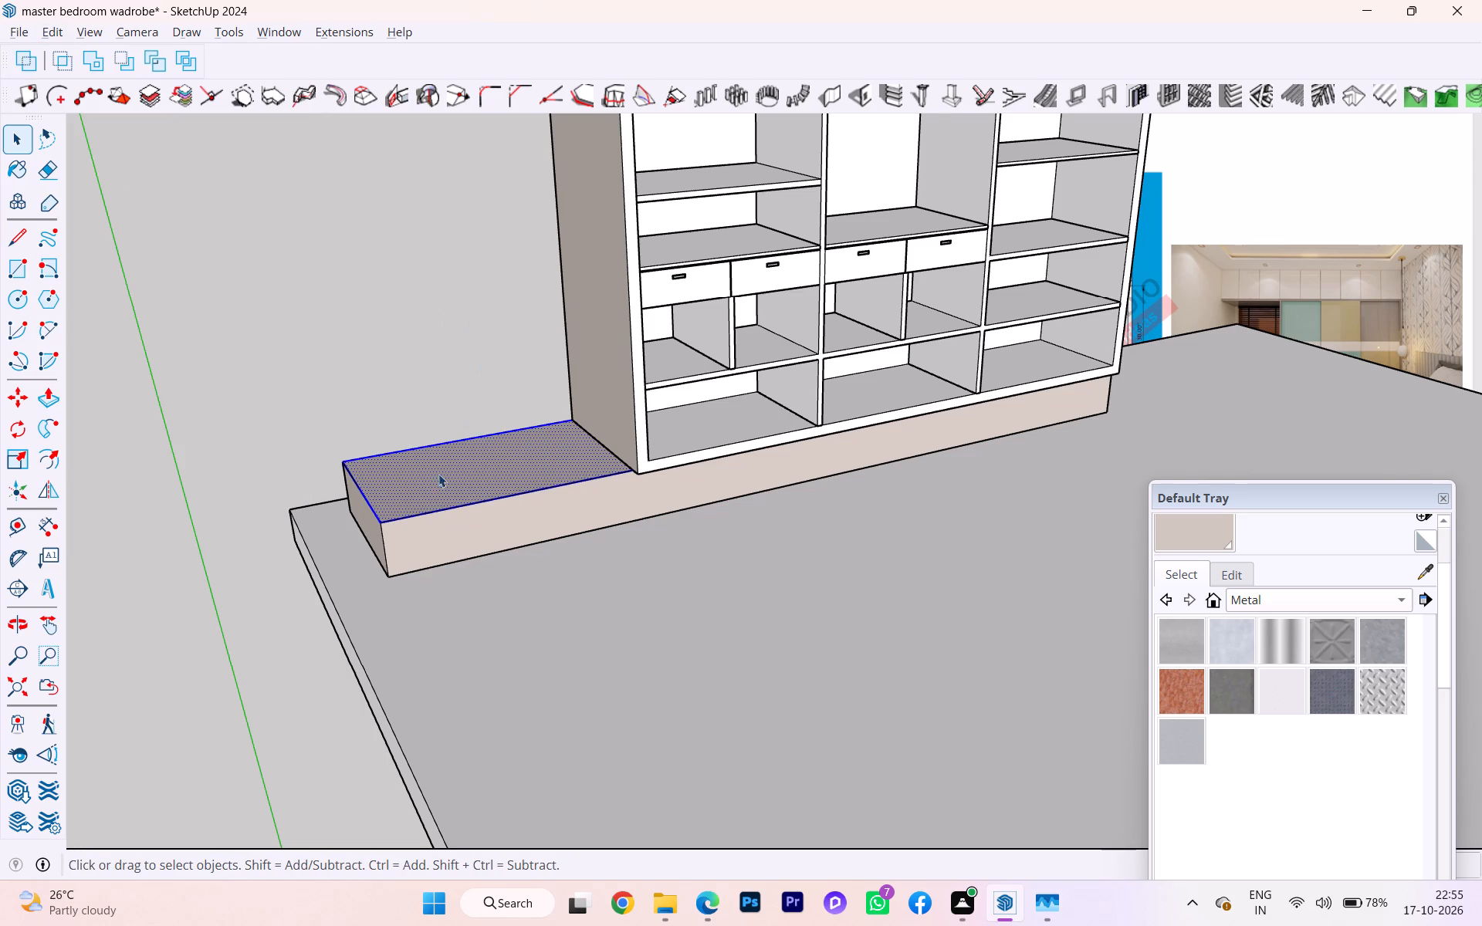
Push/Pull the pasted face on the plinth extension upward by 2' to form the side seating box.
left_click(433, 481)
double_click(433, 481)
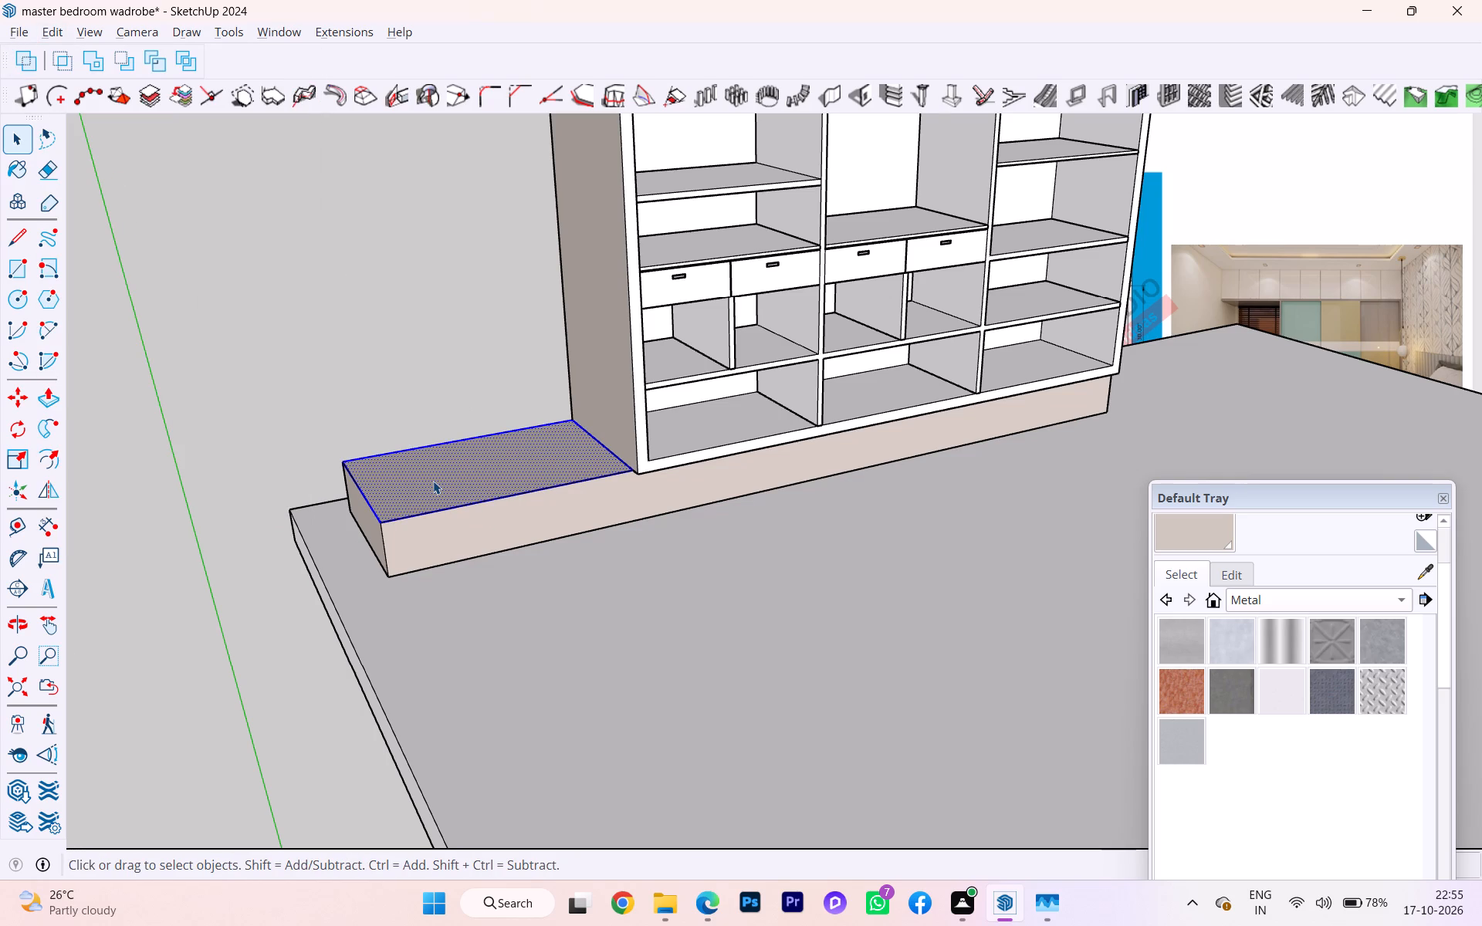
key("p")
left_click(433, 481)
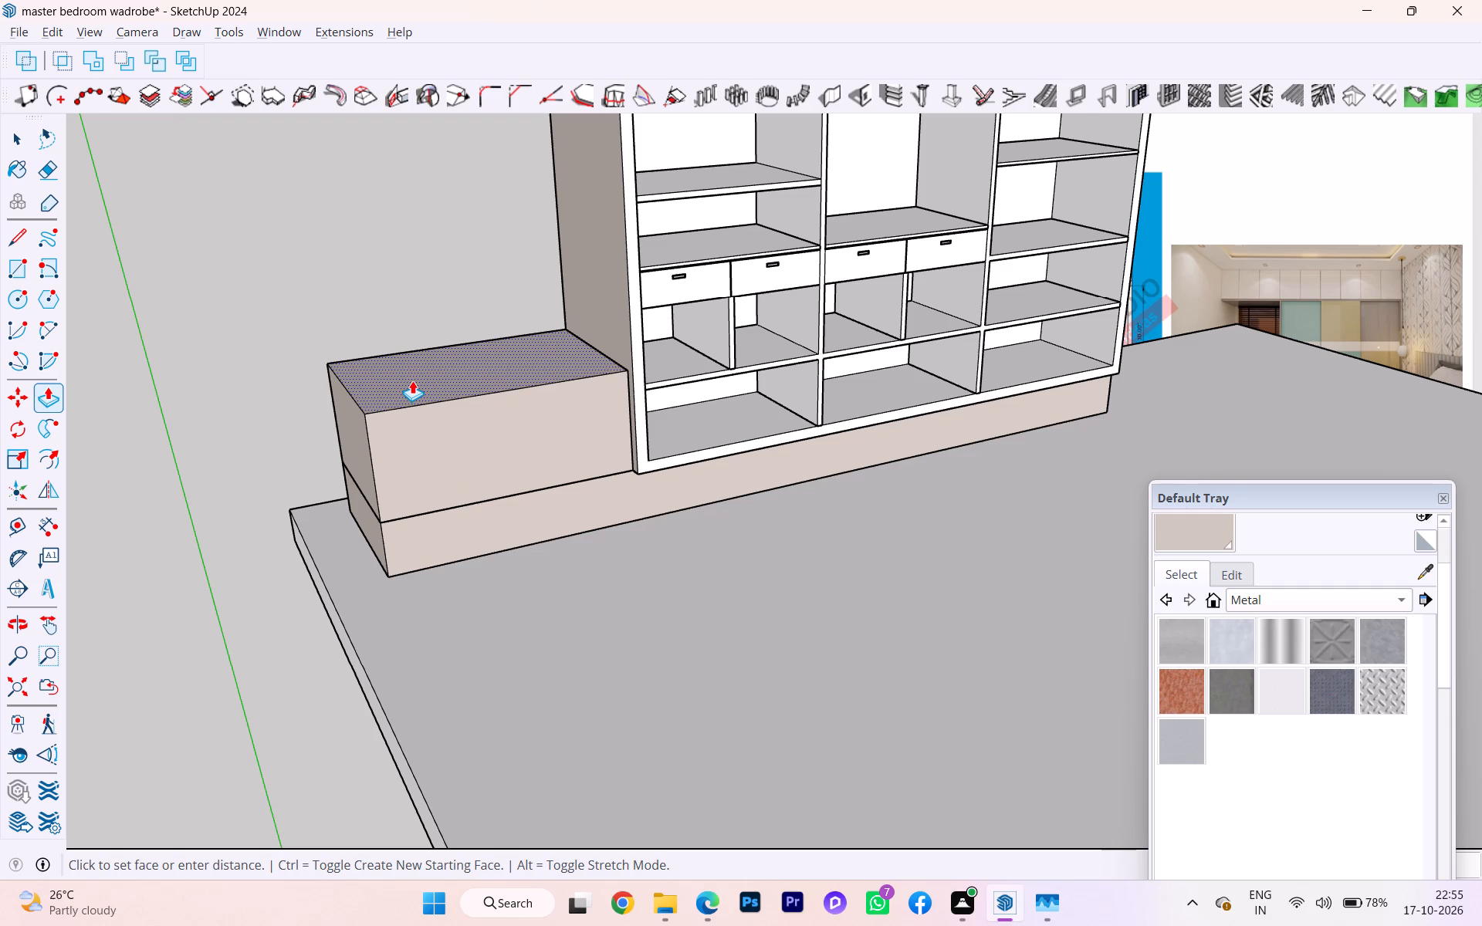
scroll(369, 379, "down", 8)
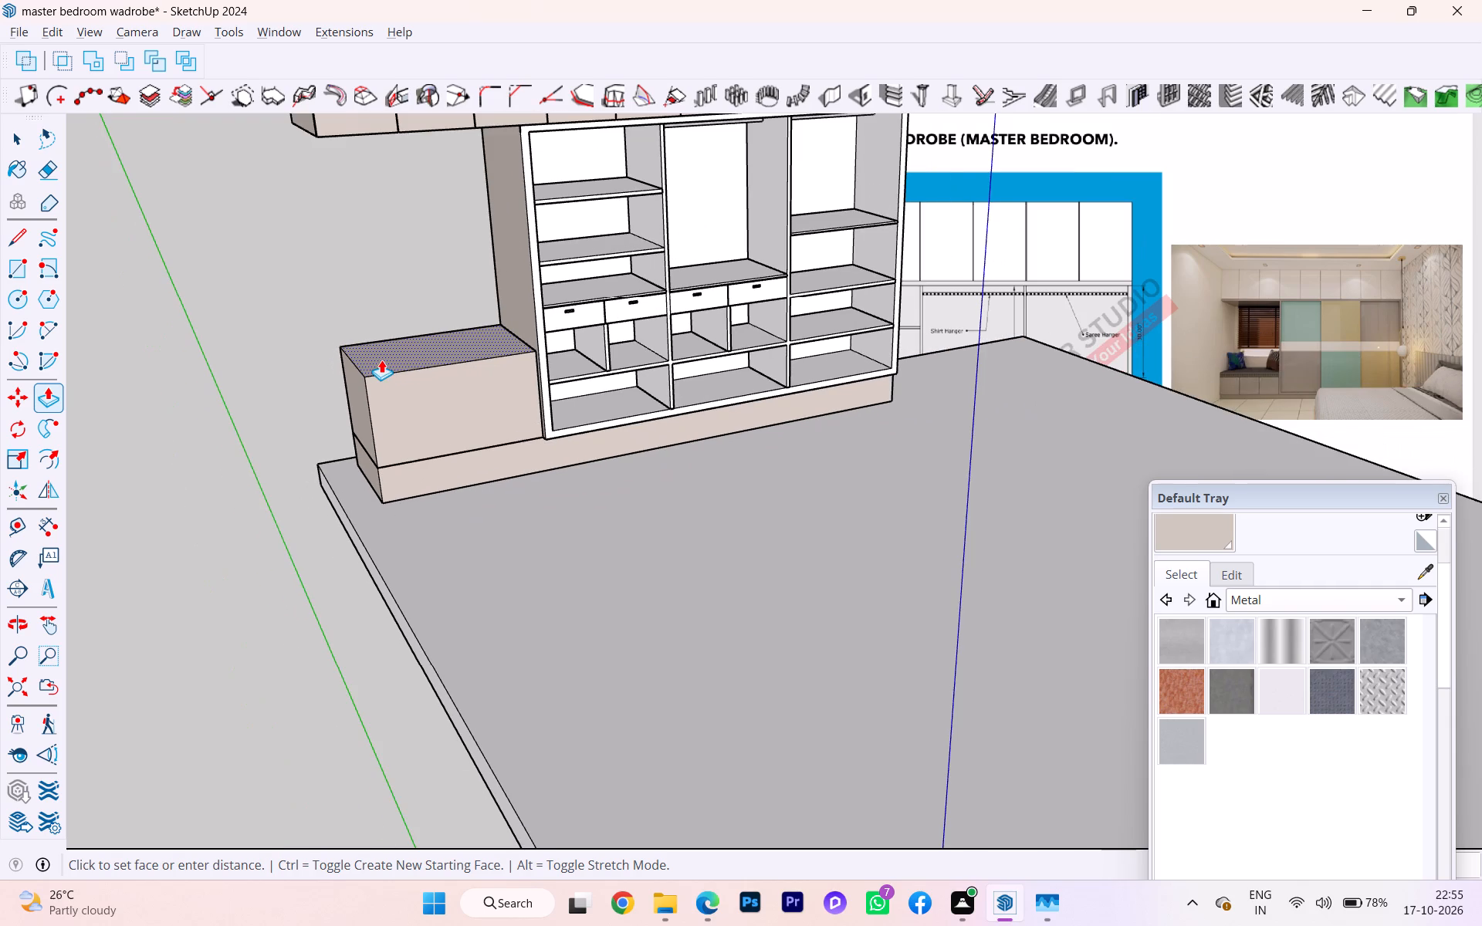
scroll(431, 378, "up", 2)
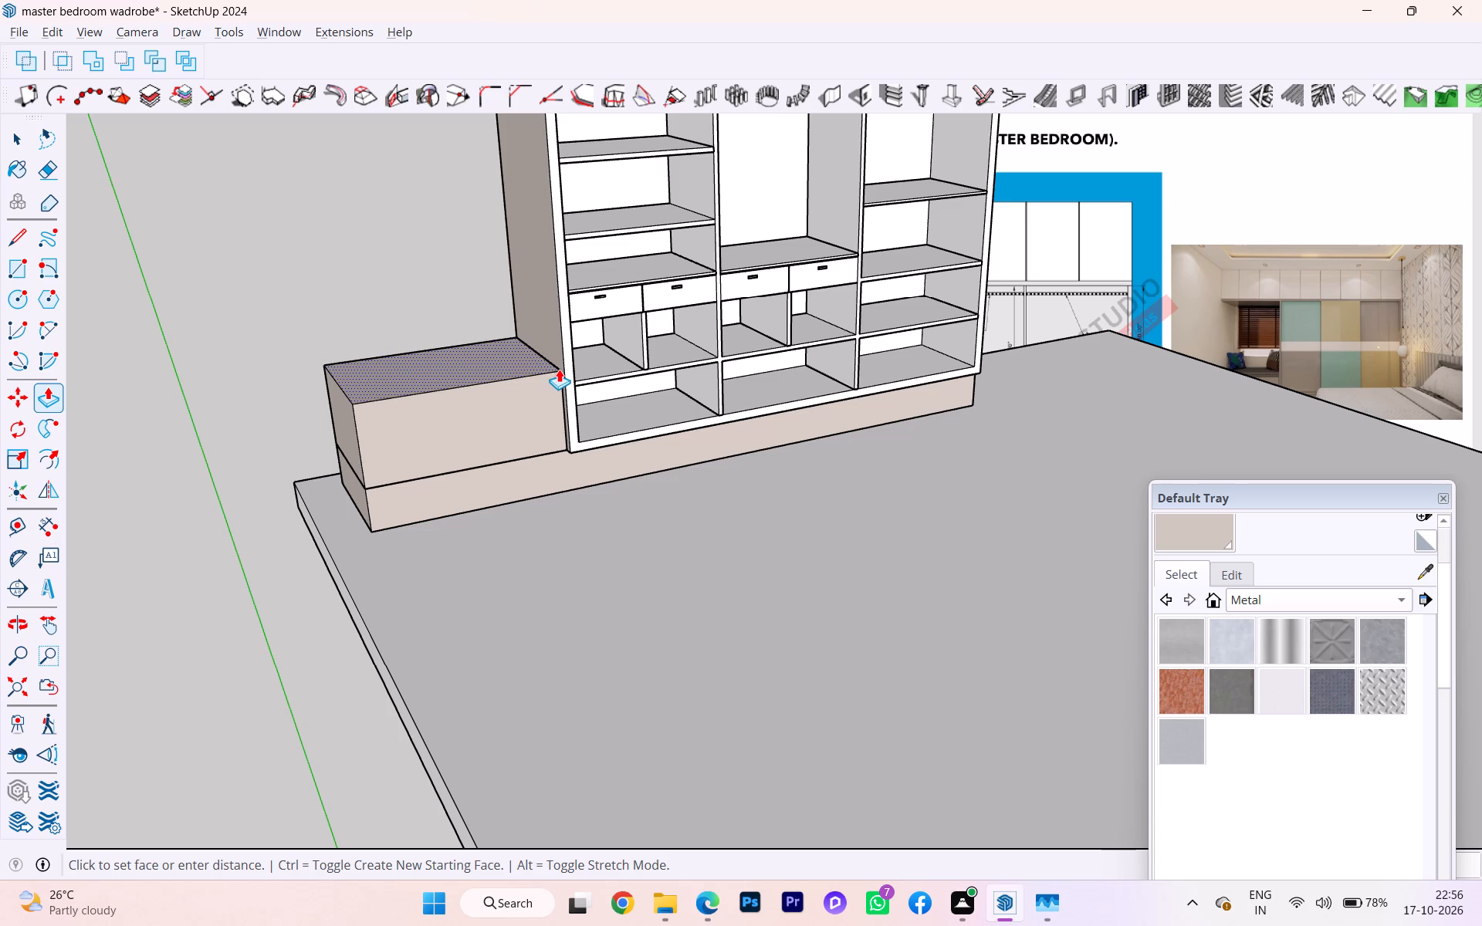
type("2'")
key("Return")
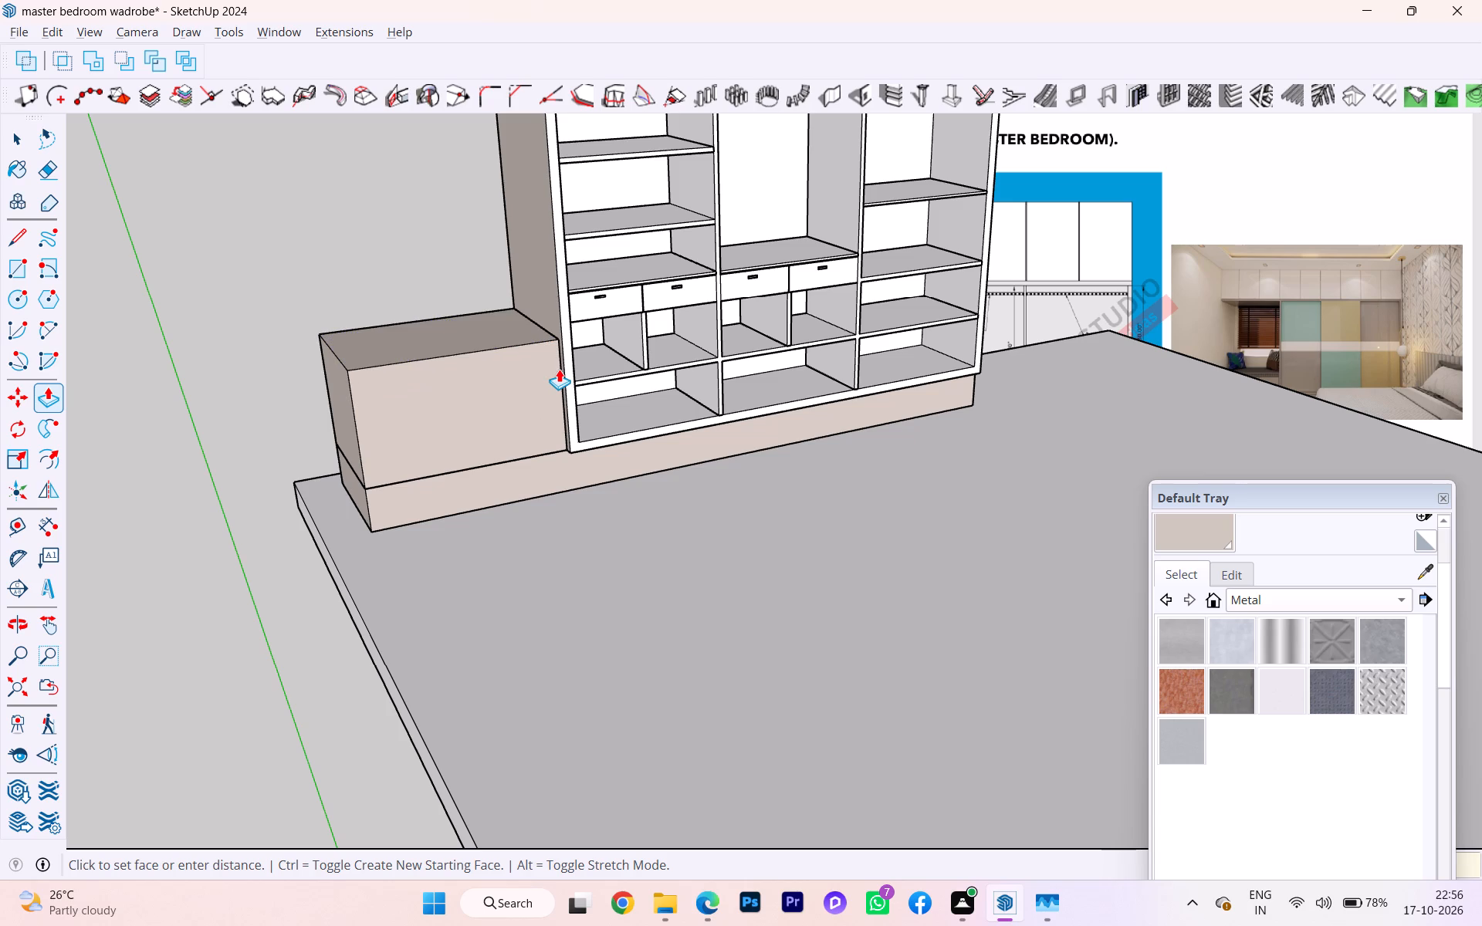
key("space")
Copy the seating box's outer end edges along the red axis to the tall wardrobe's side, dividing the box into 3 equal sections.
scroll(306, 444, "down", 1)
middle_click_drag(304, 446, 249, 380)
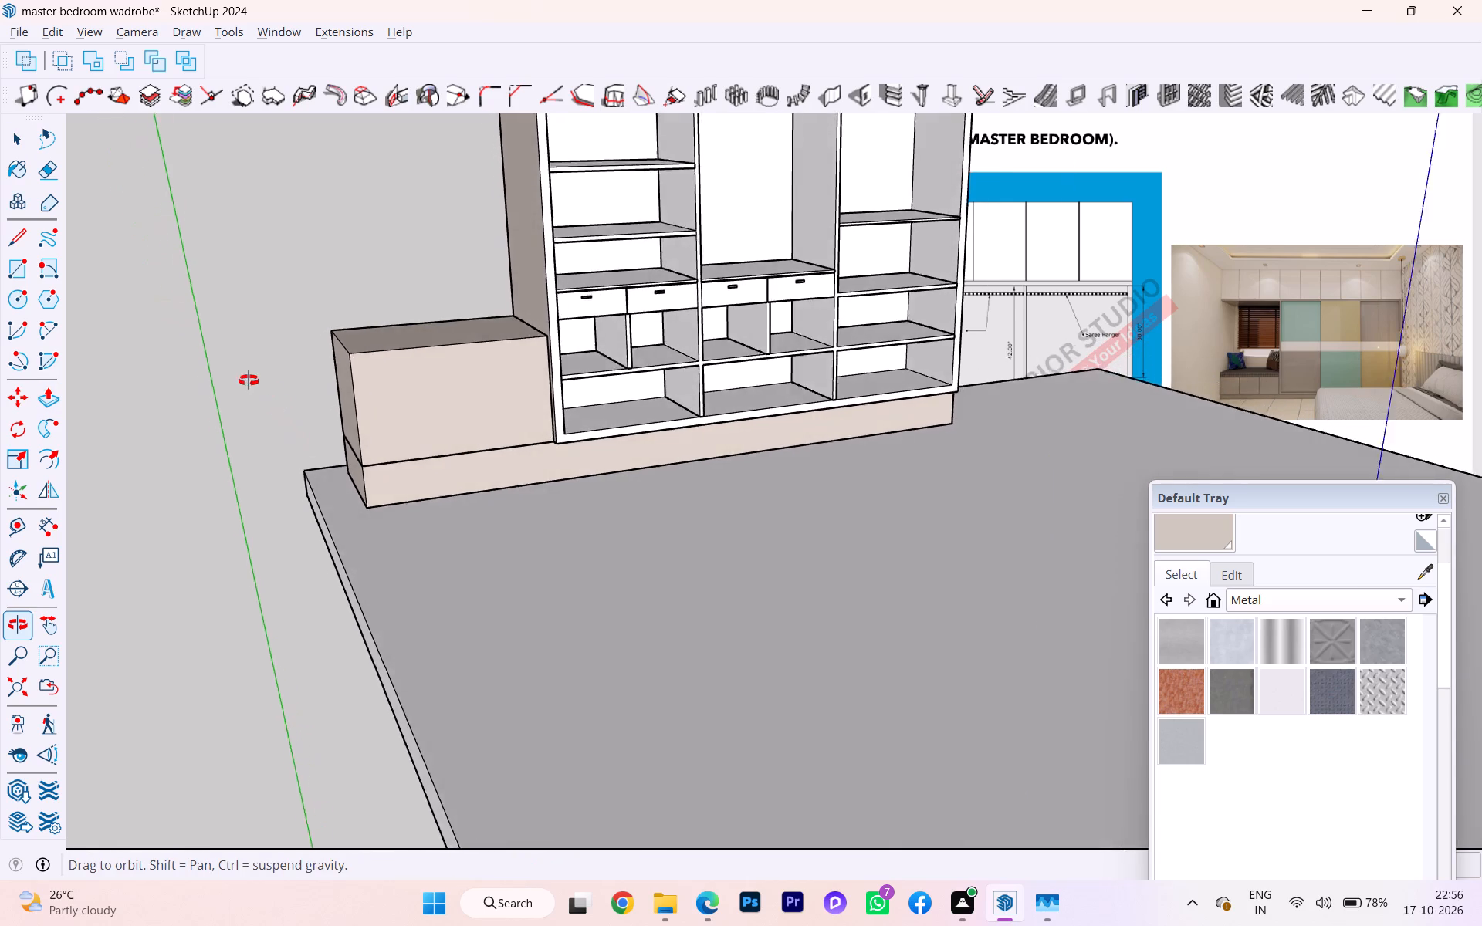
middle_click_drag(249, 380, 225, 361)
scroll(343, 316, "up", 6)
scroll(392, 347, "down", 1)
scroll(392, 347, "up", 1)
left_click(398, 373)
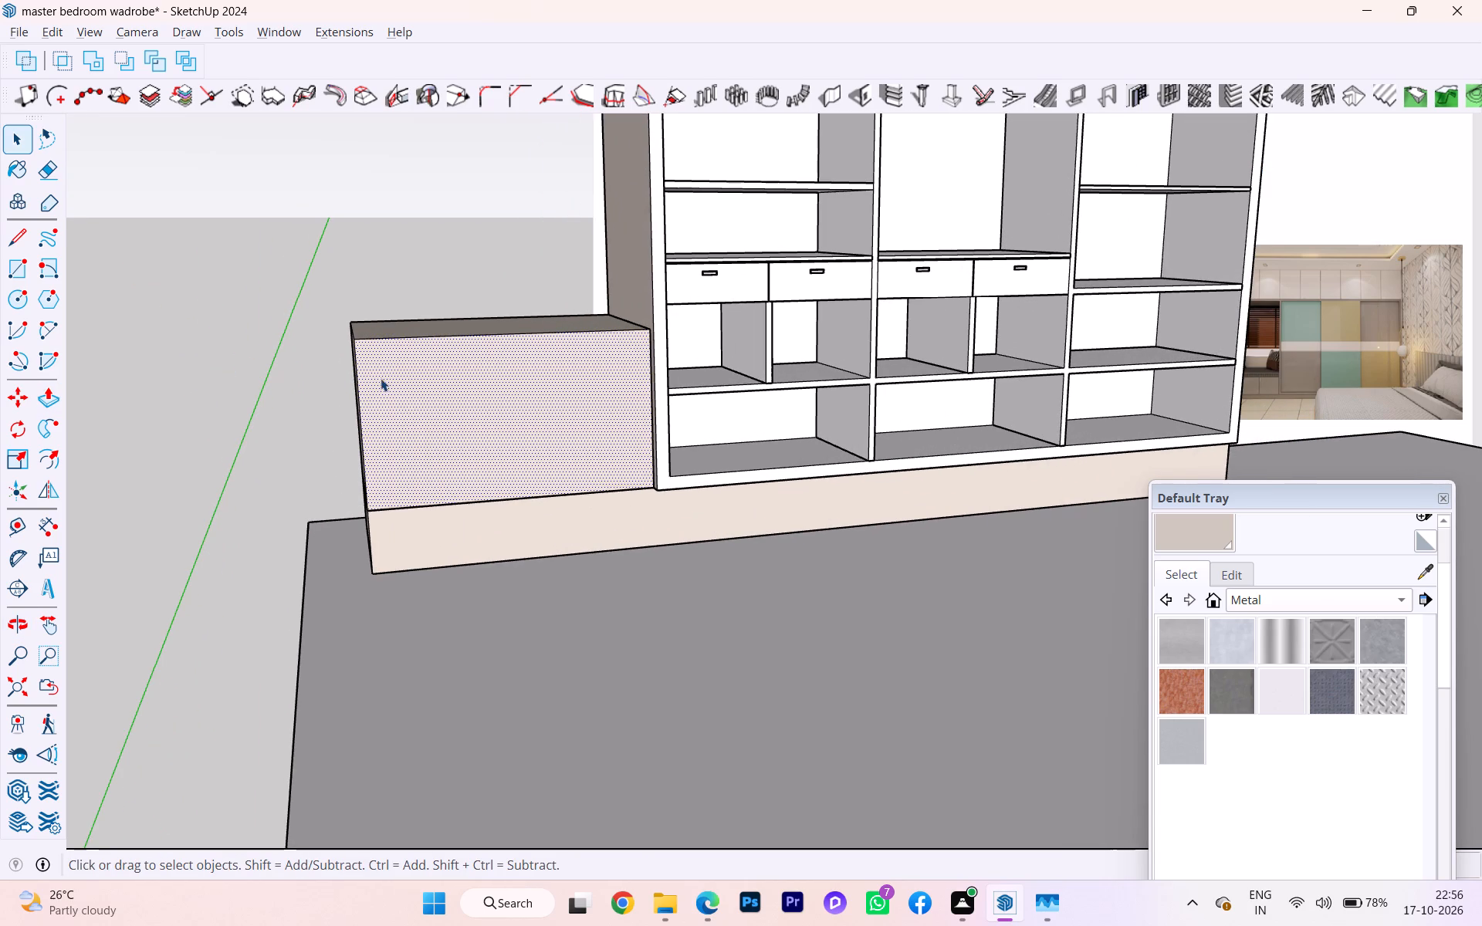
left_click(379, 380)
left_click_drag(320, 316, 427, 554)
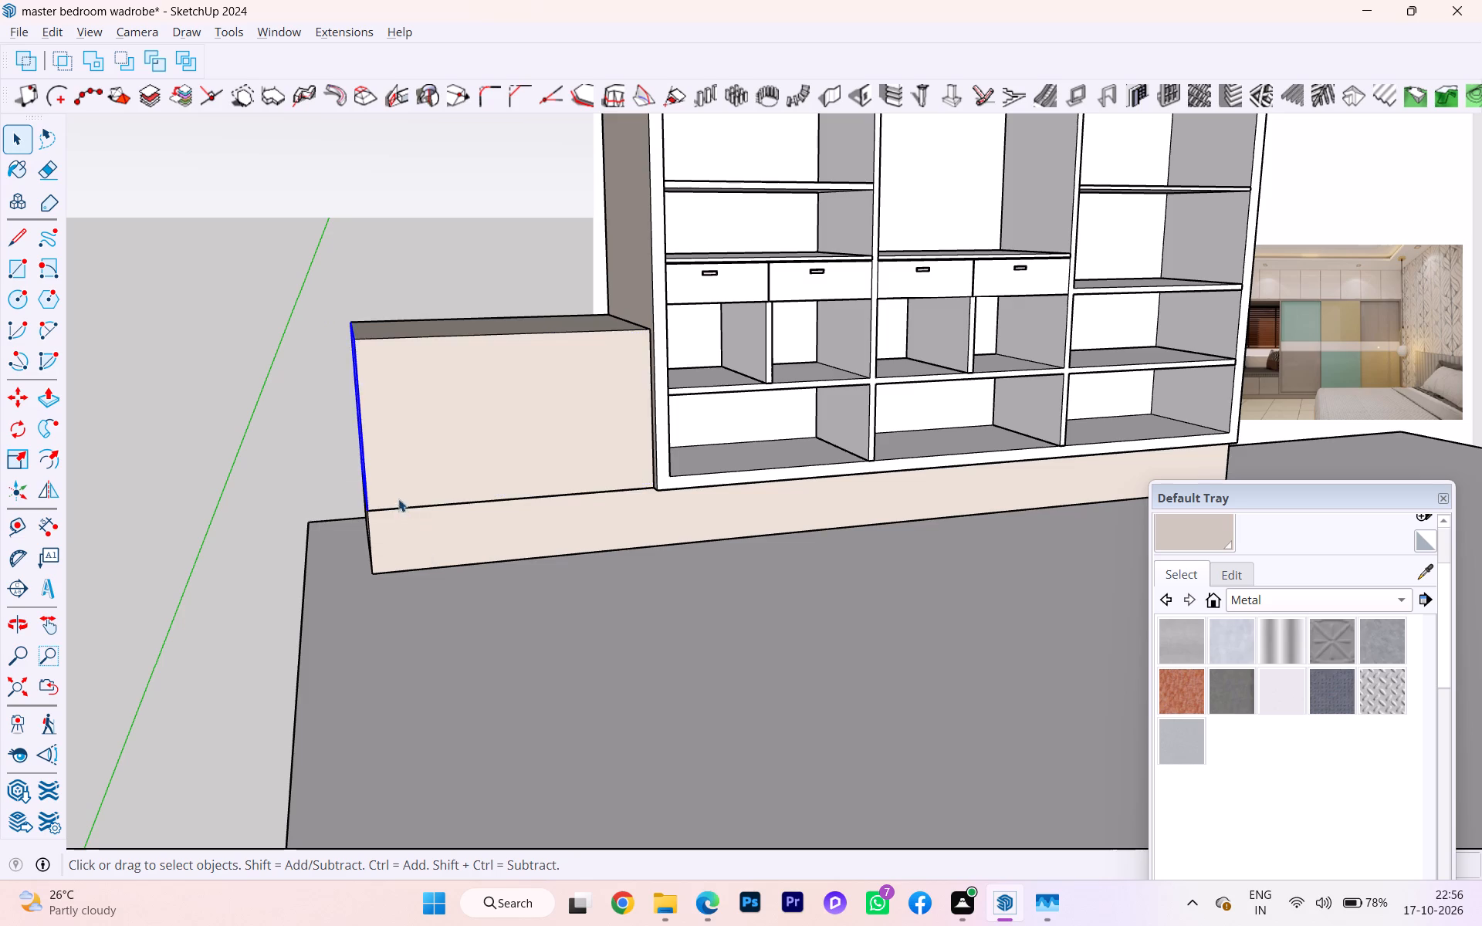
scroll(388, 494, "up", 3)
middle_click_drag(367, 502, 347, 521)
scroll(347, 521, "up", 3)
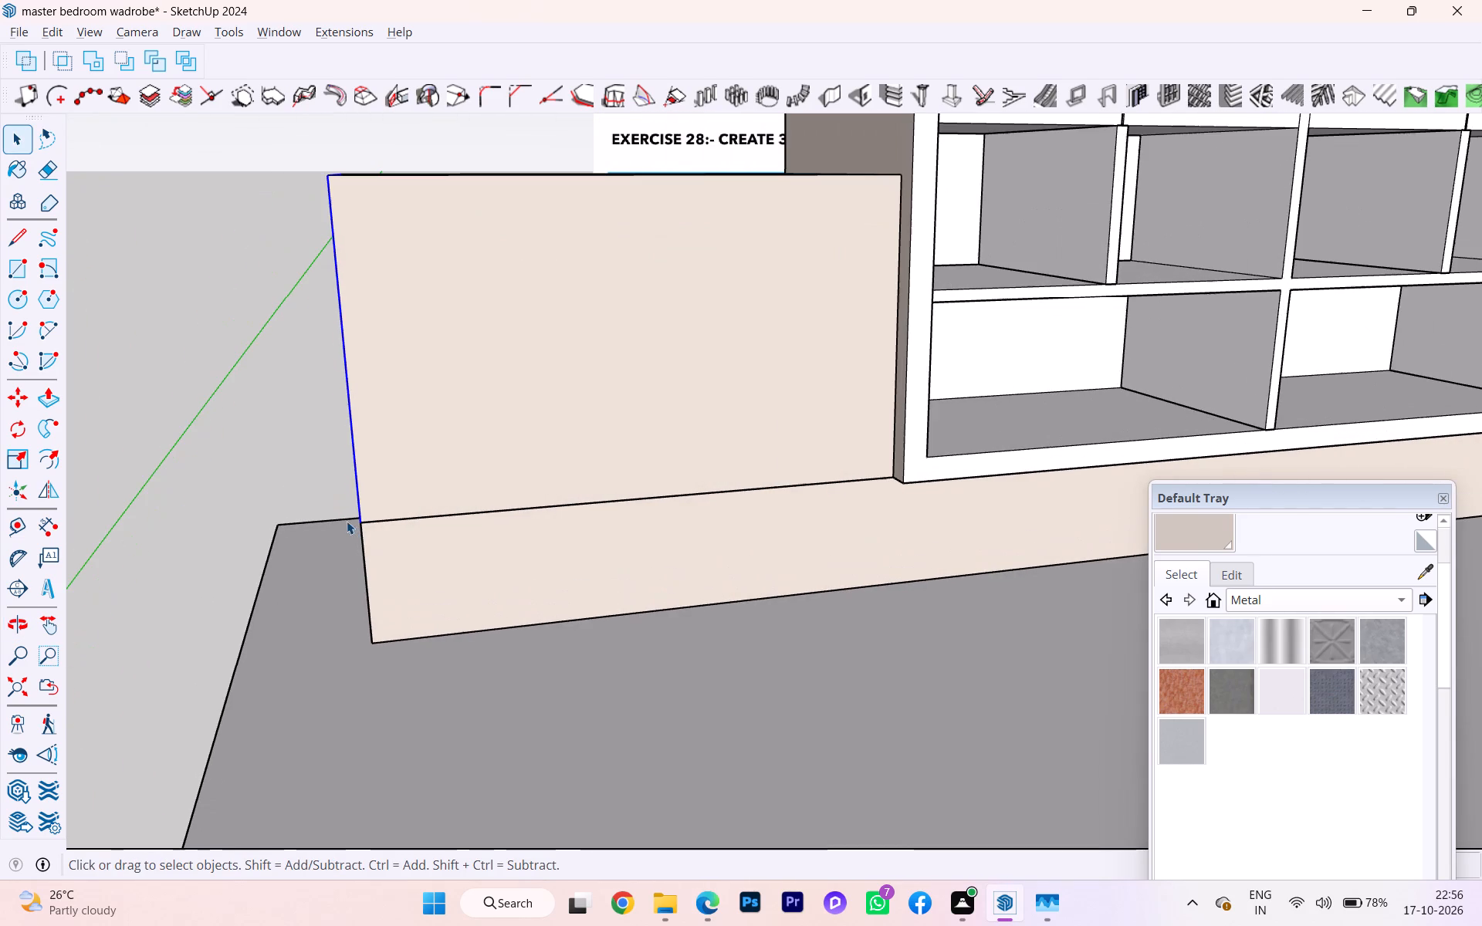
key("m")
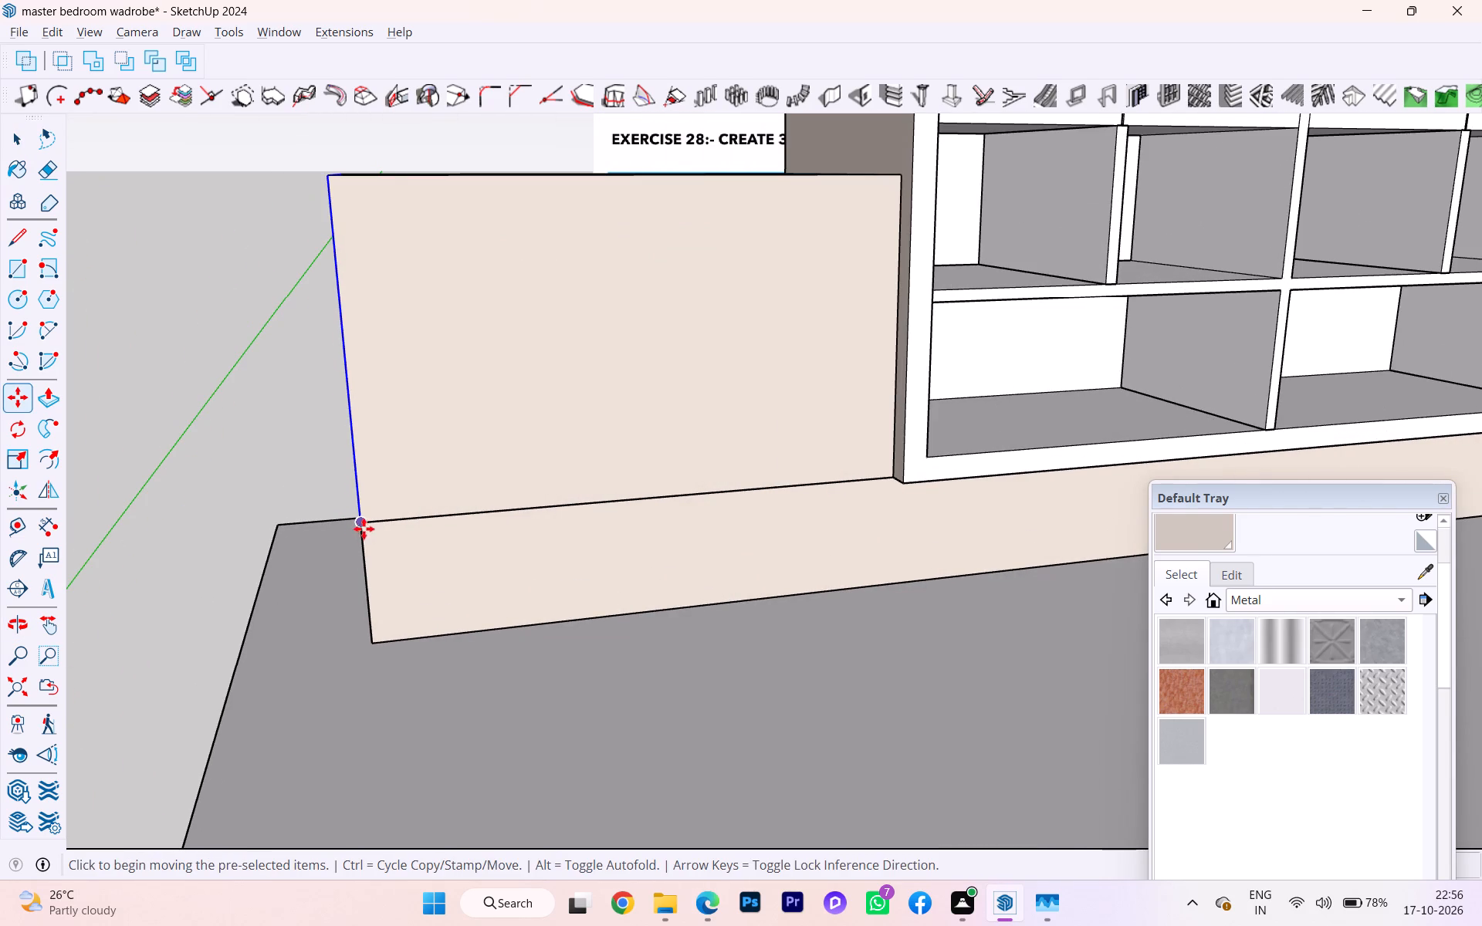
left_click(362, 526)
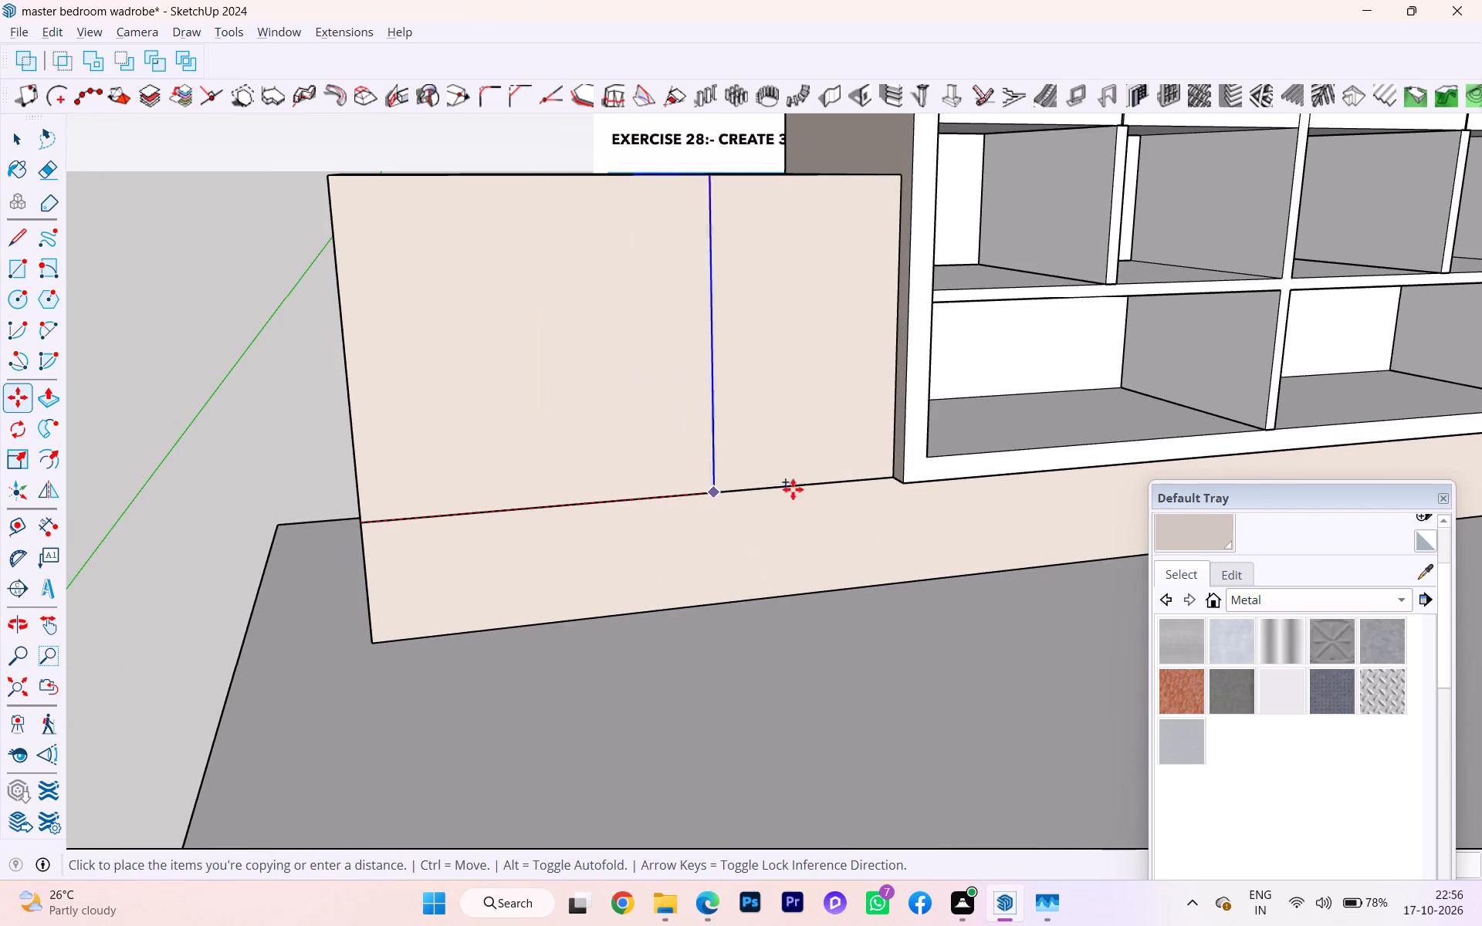
middle_click_drag(890, 482, 780, 498)
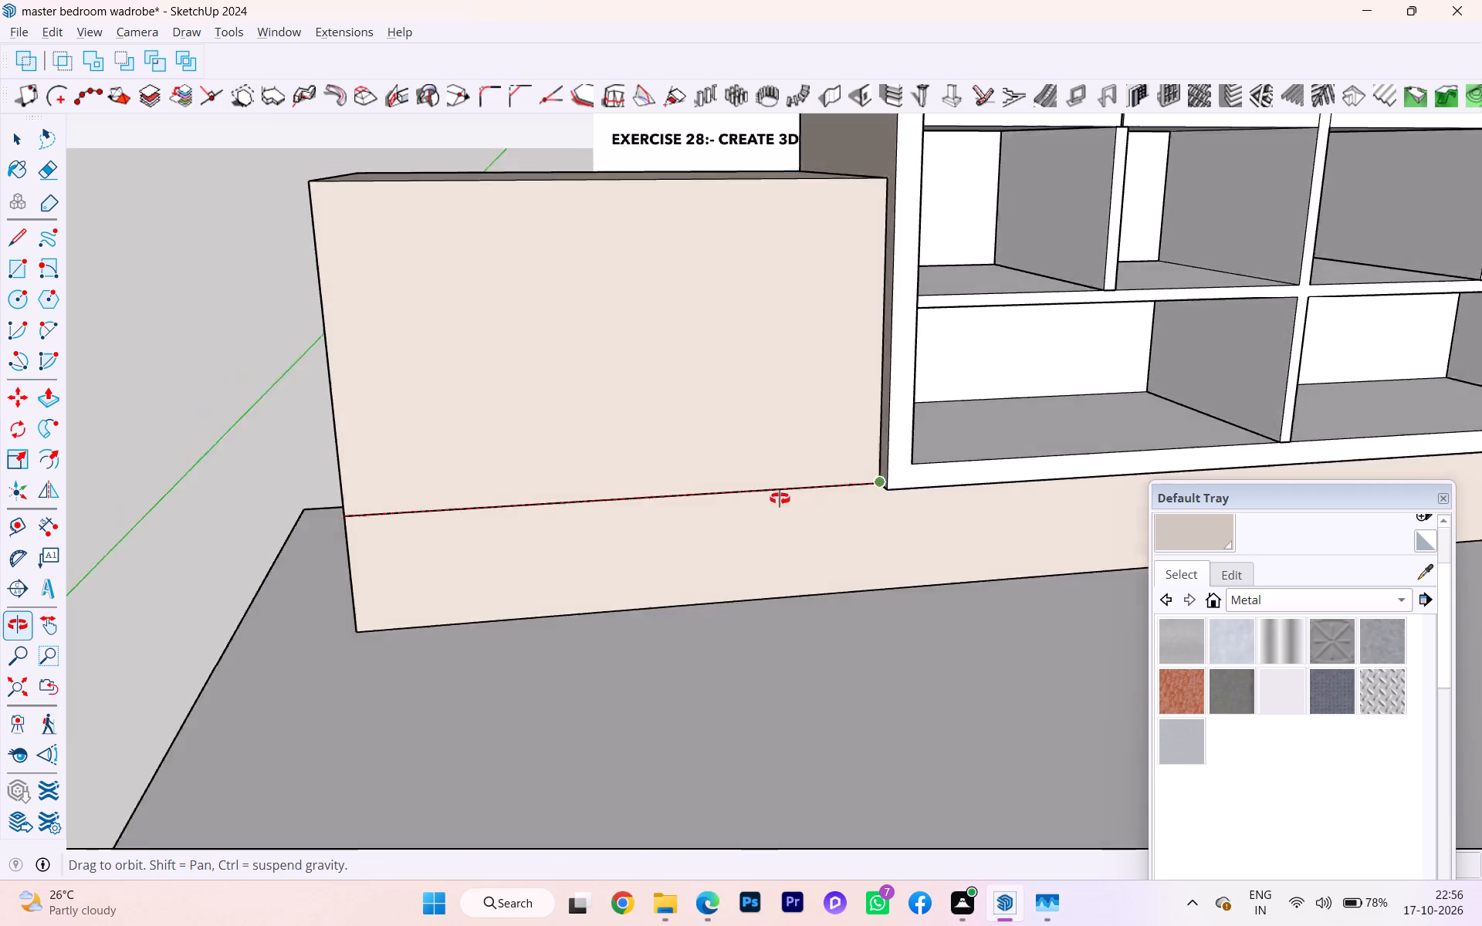
middle_click_drag(780, 498, 718, 504)
scroll(822, 495, "down", 4)
middle_click_drag(827, 495, 876, 498)
scroll(853, 497, "up", 4)
scroll(853, 497, "down", 3)
scroll(851, 497, "up", 2)
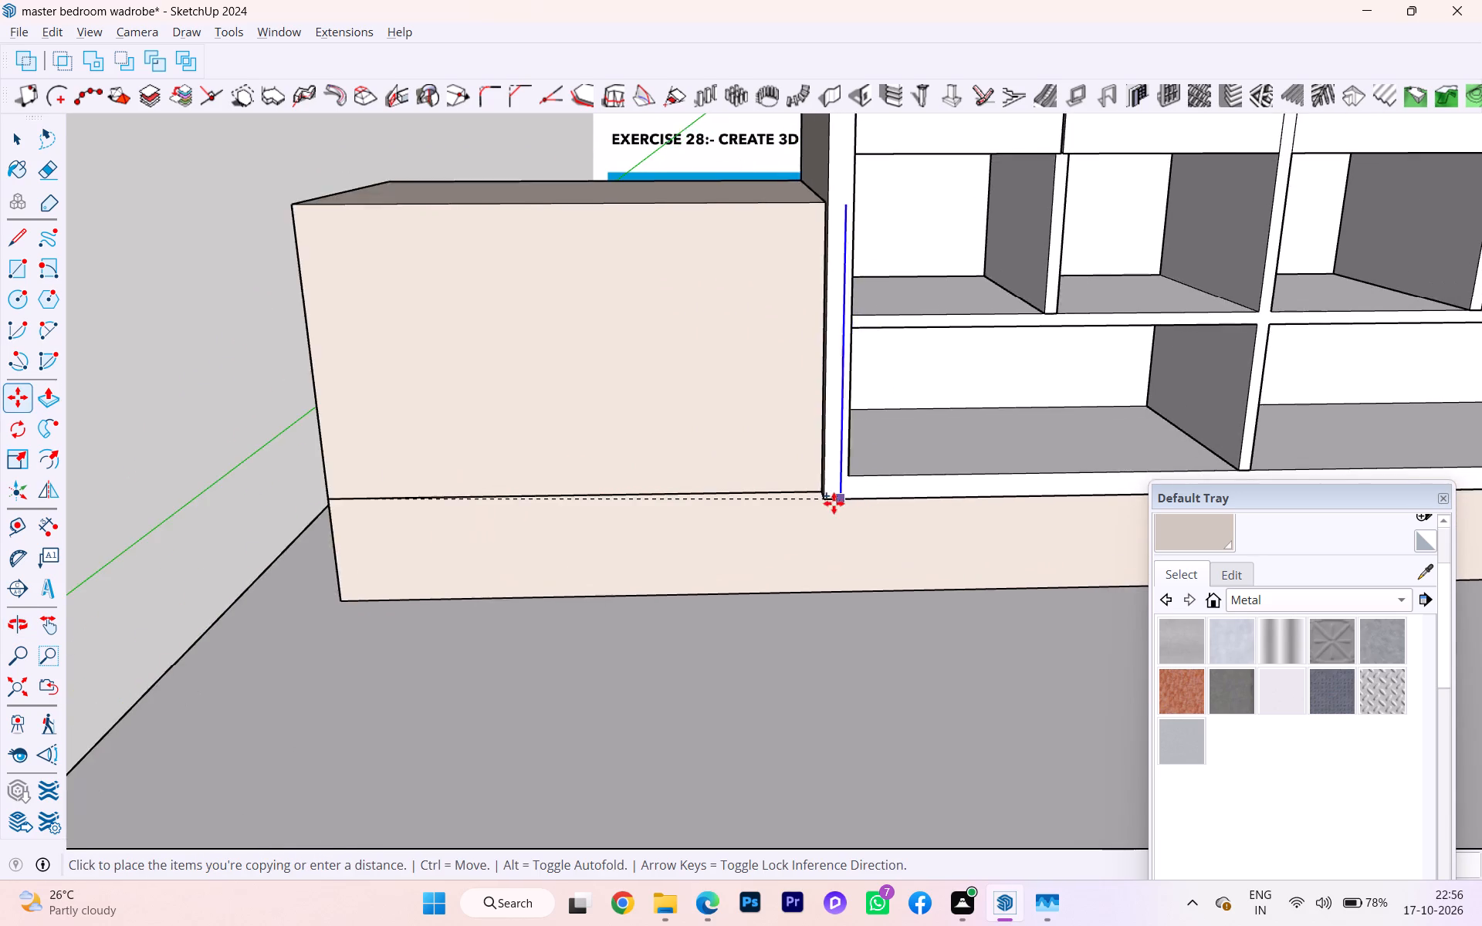
scroll(834, 503, "up", 3)
scroll(819, 502, "down", 1)
scroll(819, 502, "up", 1)
scroll(819, 502, "down", 1)
scroll(818, 502, "up", 4)
scroll(815, 500, "down", 2)
scroll(815, 500, "up", 2)
scroll(814, 493, "down", 2)
scroll(814, 492, "up", 2)
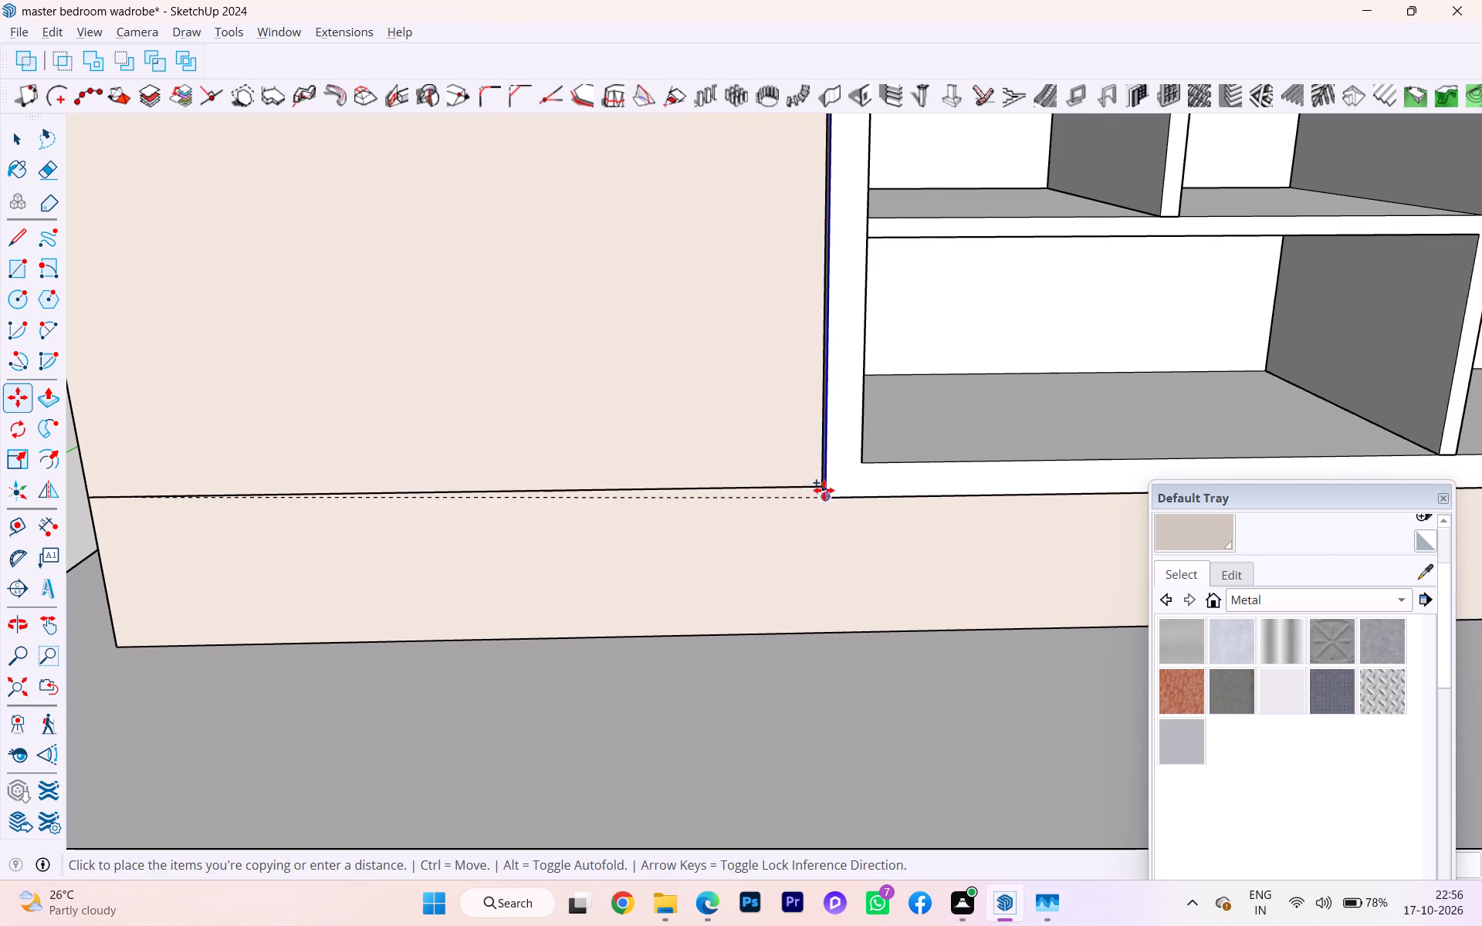
key("Right")
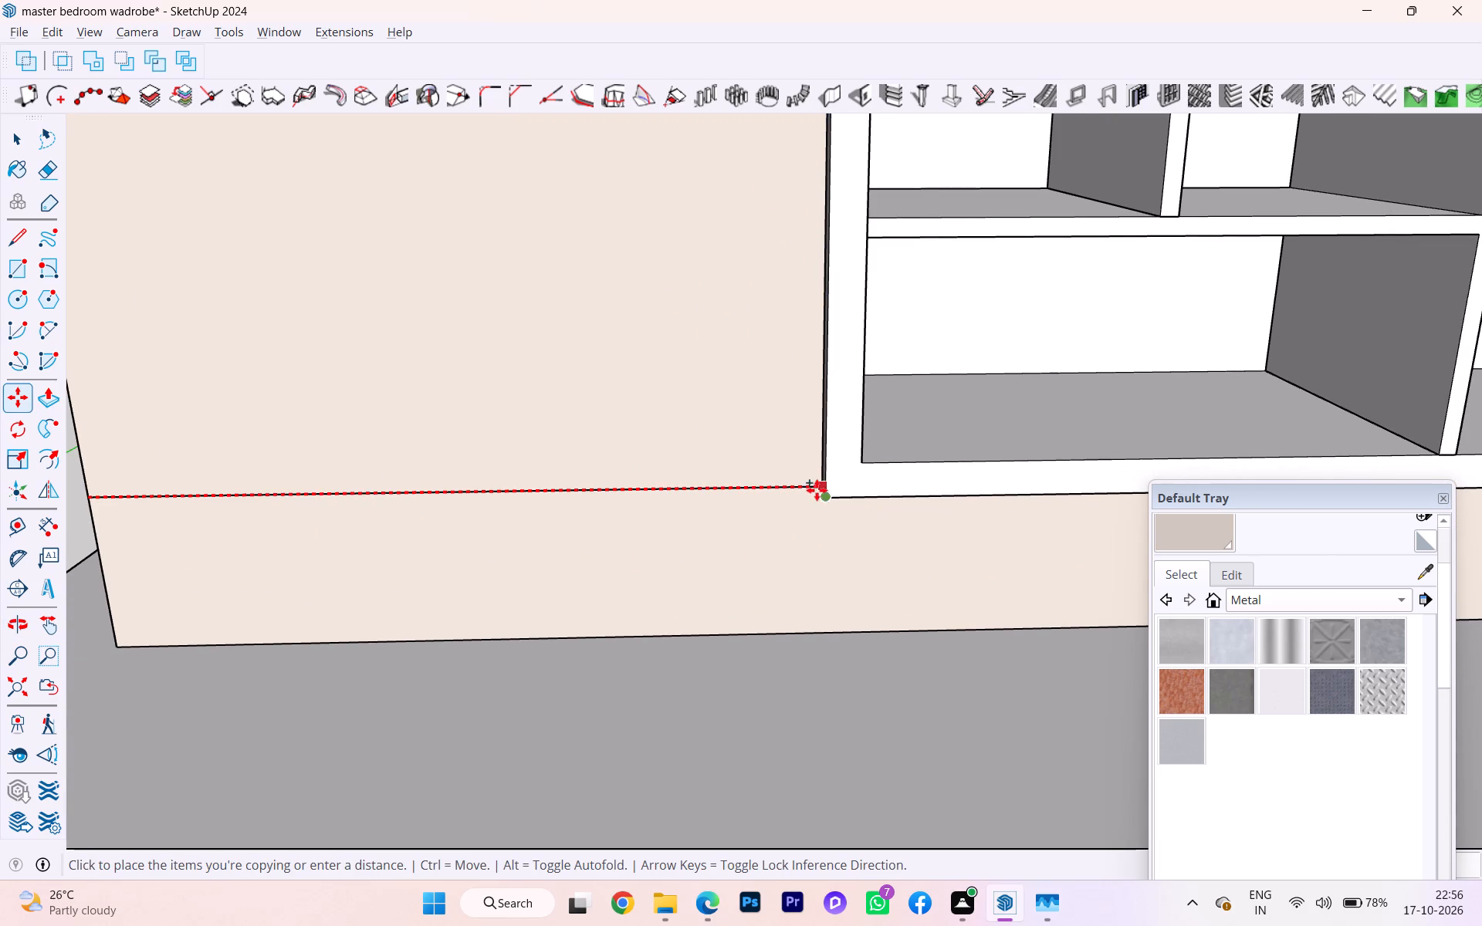
scroll(818, 488, "up", 9)
scroll(818, 488, "down", 1)
scroll(818, 488, "up", 1)
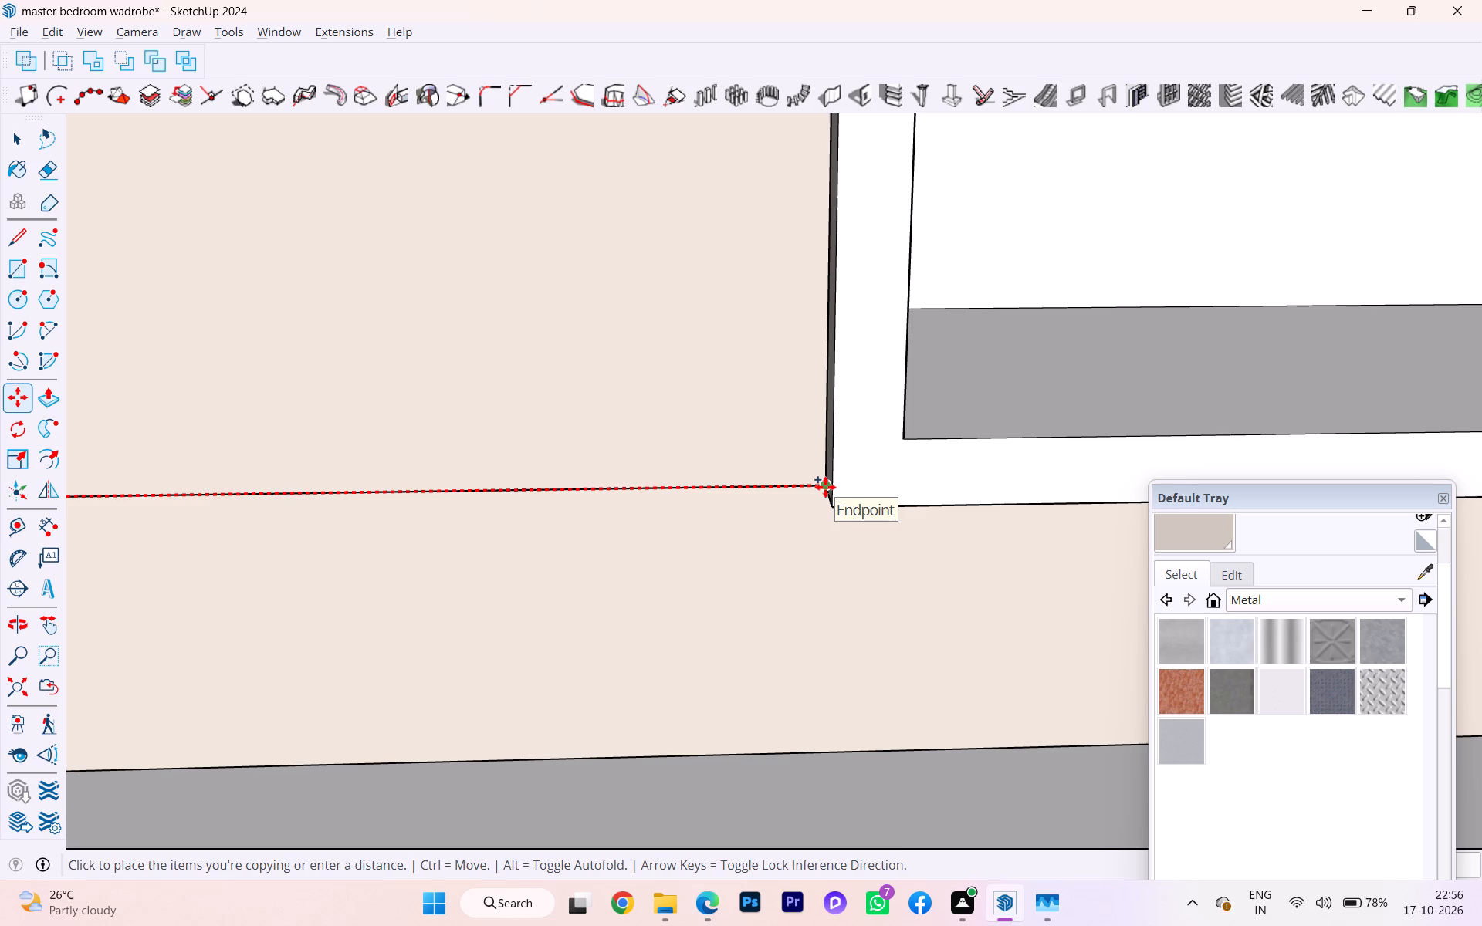
left_click(825, 487)
type("/3")
key("Return")
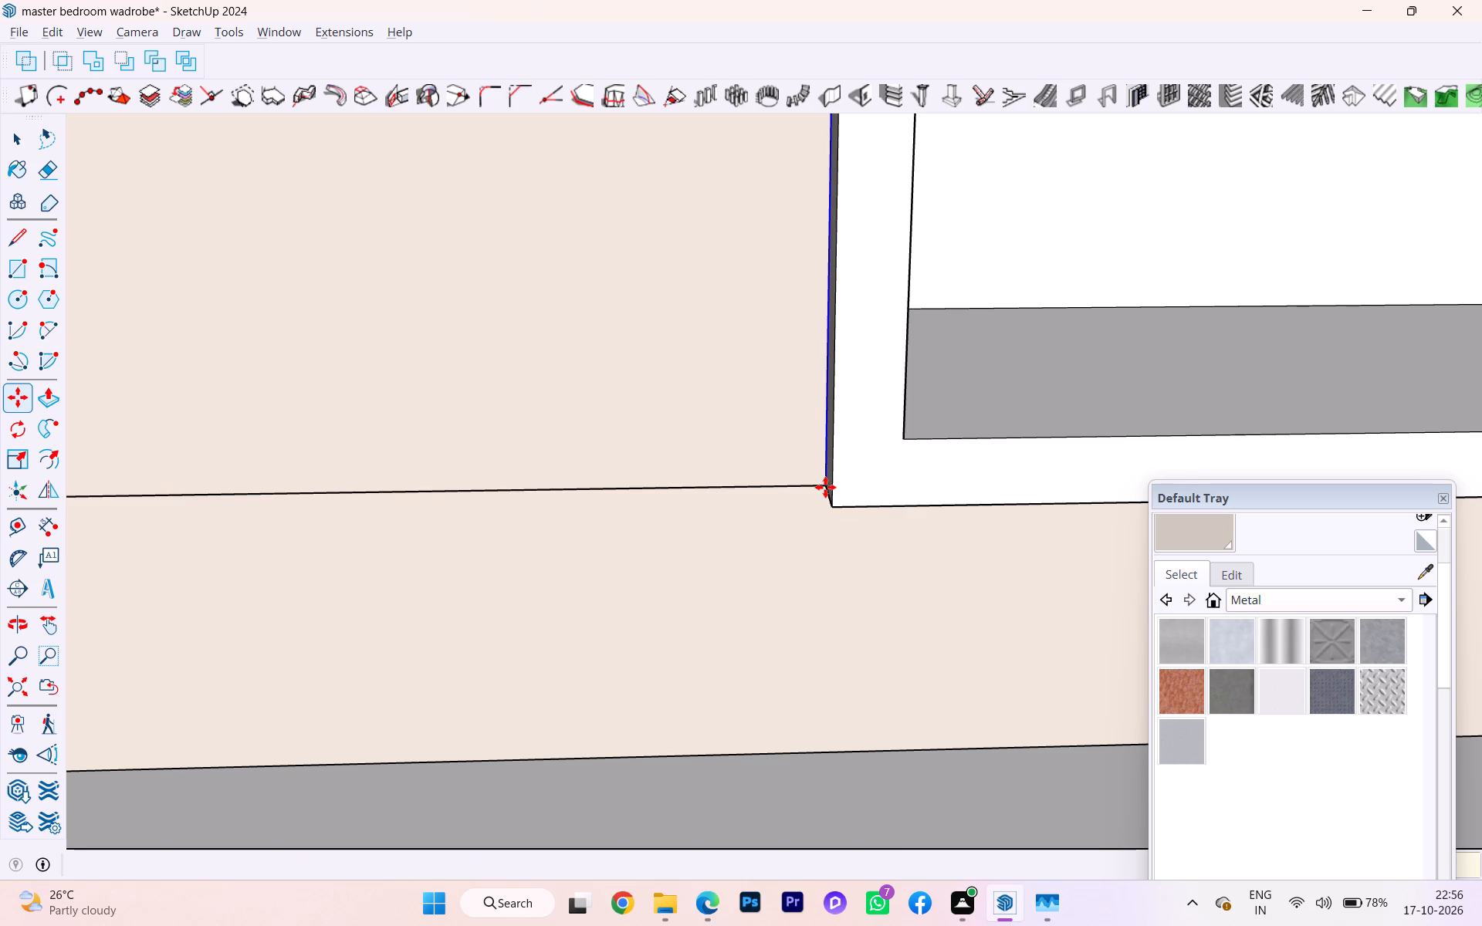
scroll(822, 487, "down", 19)
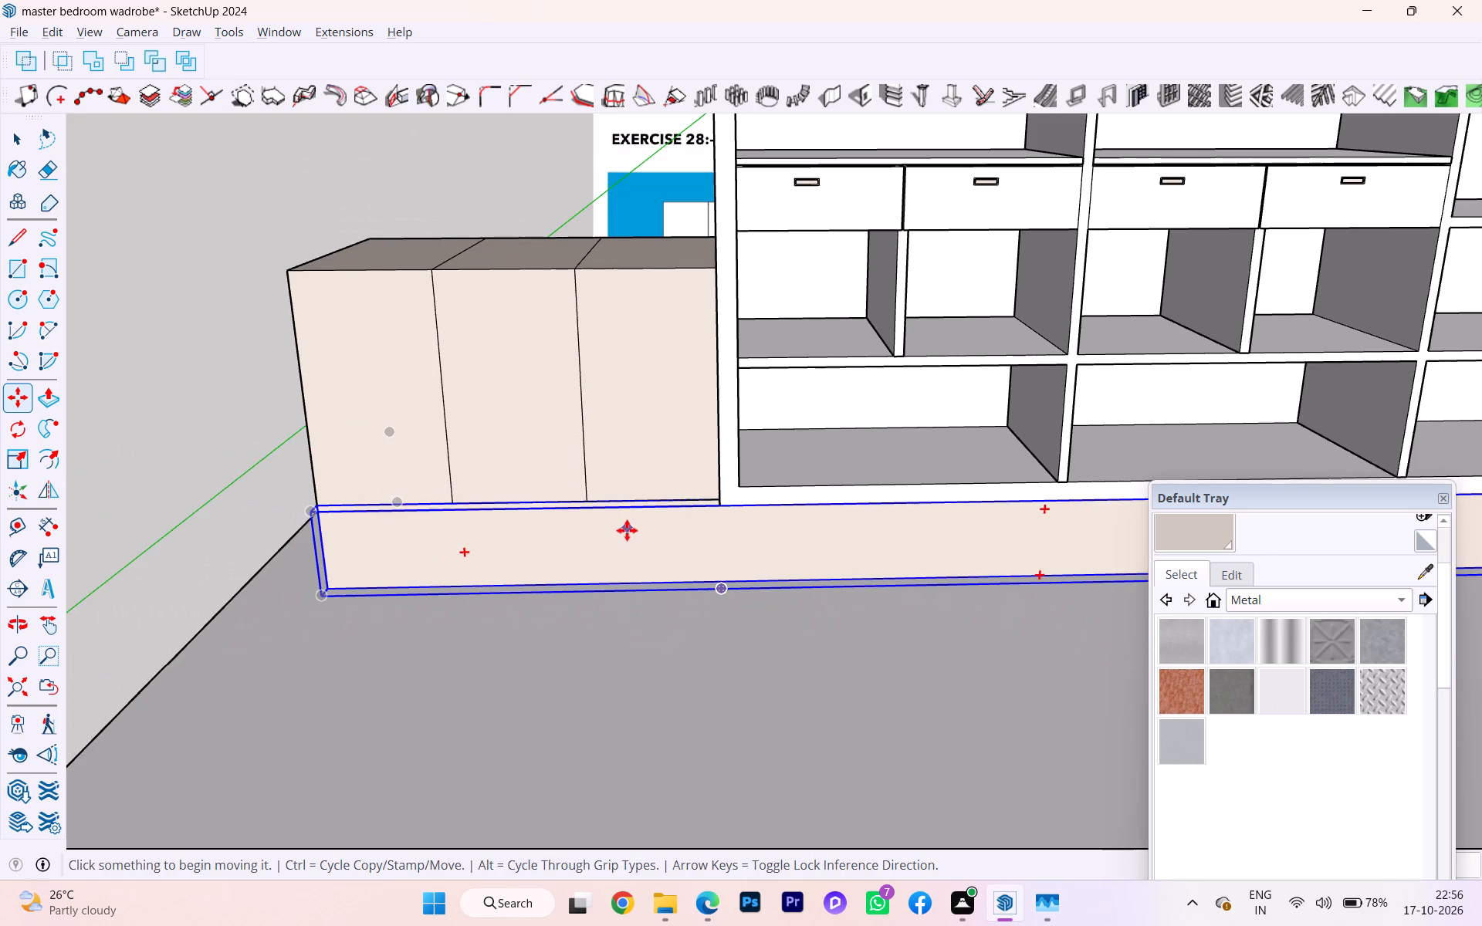
key("space")
Copy the two vertical divider lines on the seating box's front 2 mm toward the box's outer end.
scroll(431, 563, "down", 2)
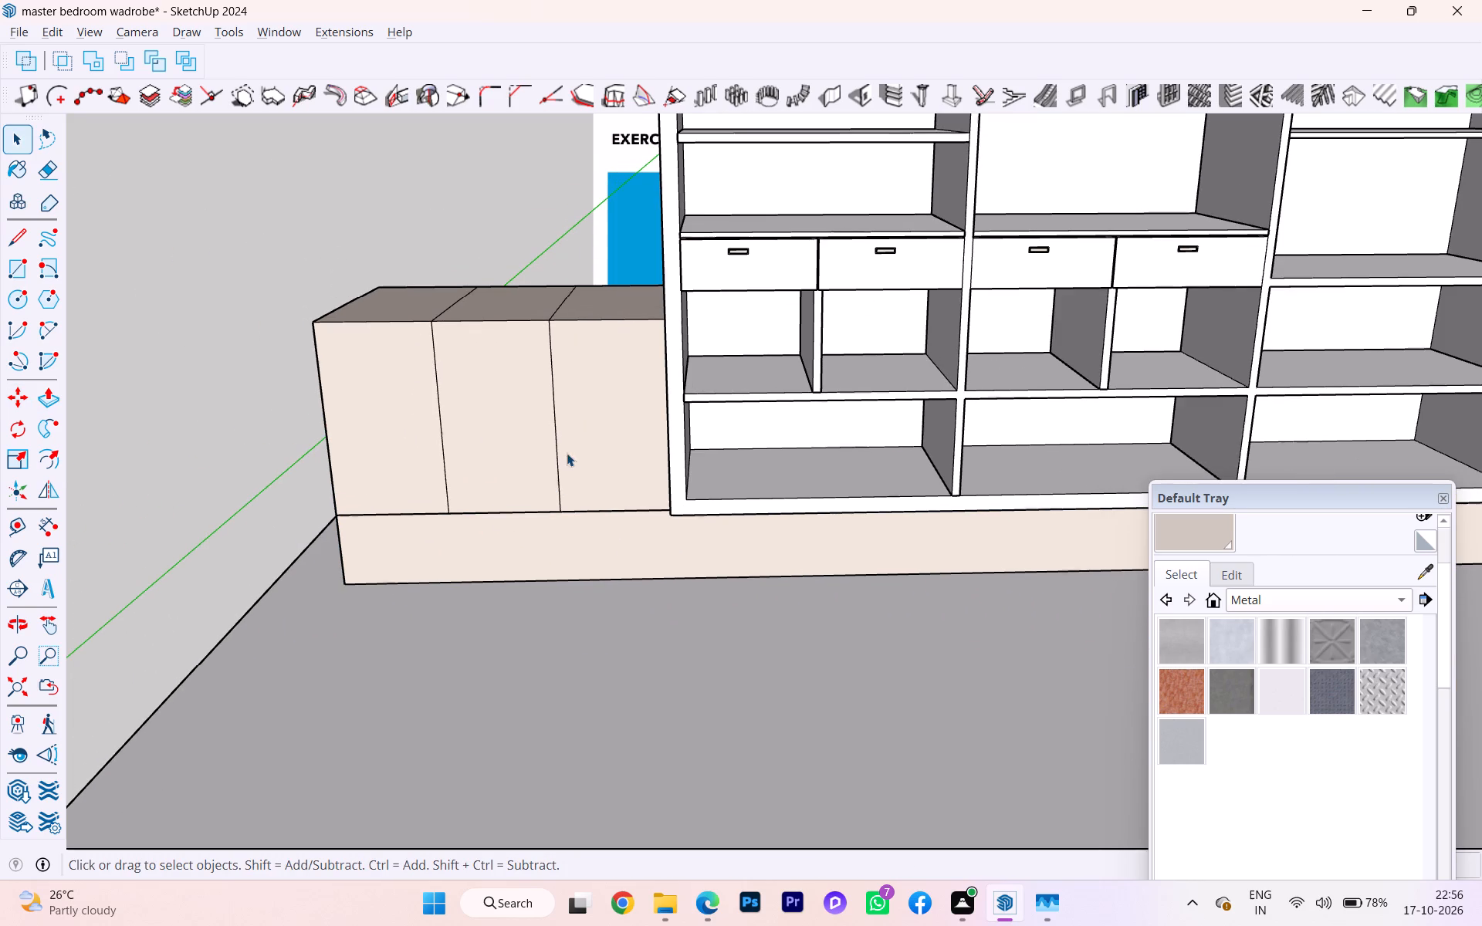
scroll(468, 362, "down", 7)
scroll(471, 361, "up", 5)
scroll(471, 361, "down", 1)
scroll(471, 361, "up", 1)
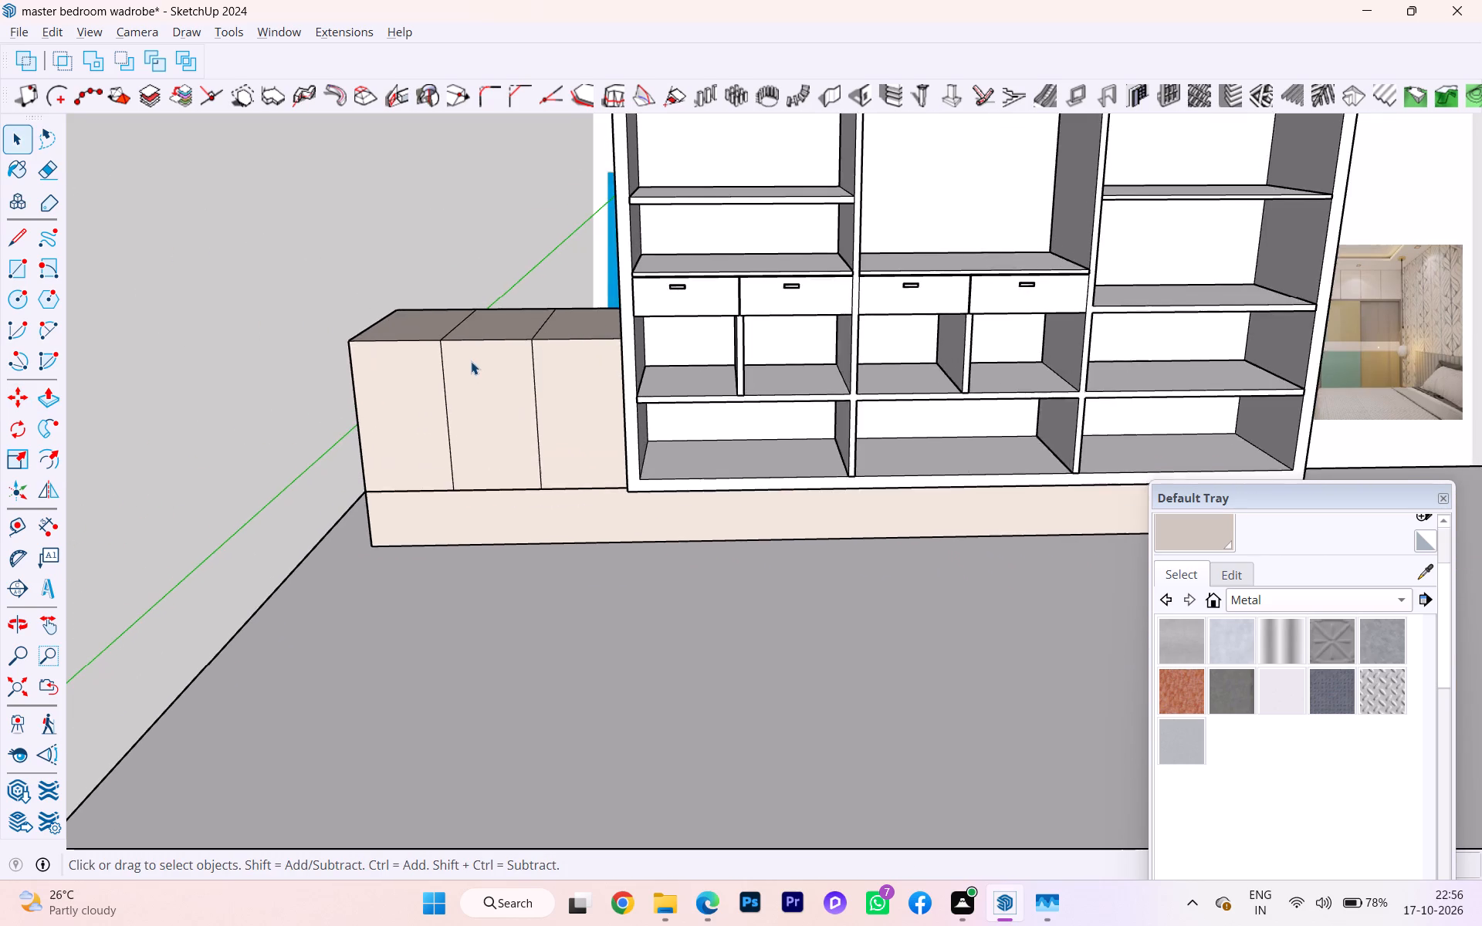
scroll(469, 361, "up", 1)
scroll(469, 361, "down", 3)
scroll(466, 361, "up", 2)
left_click_drag(427, 323, 492, 488, "ctrl")
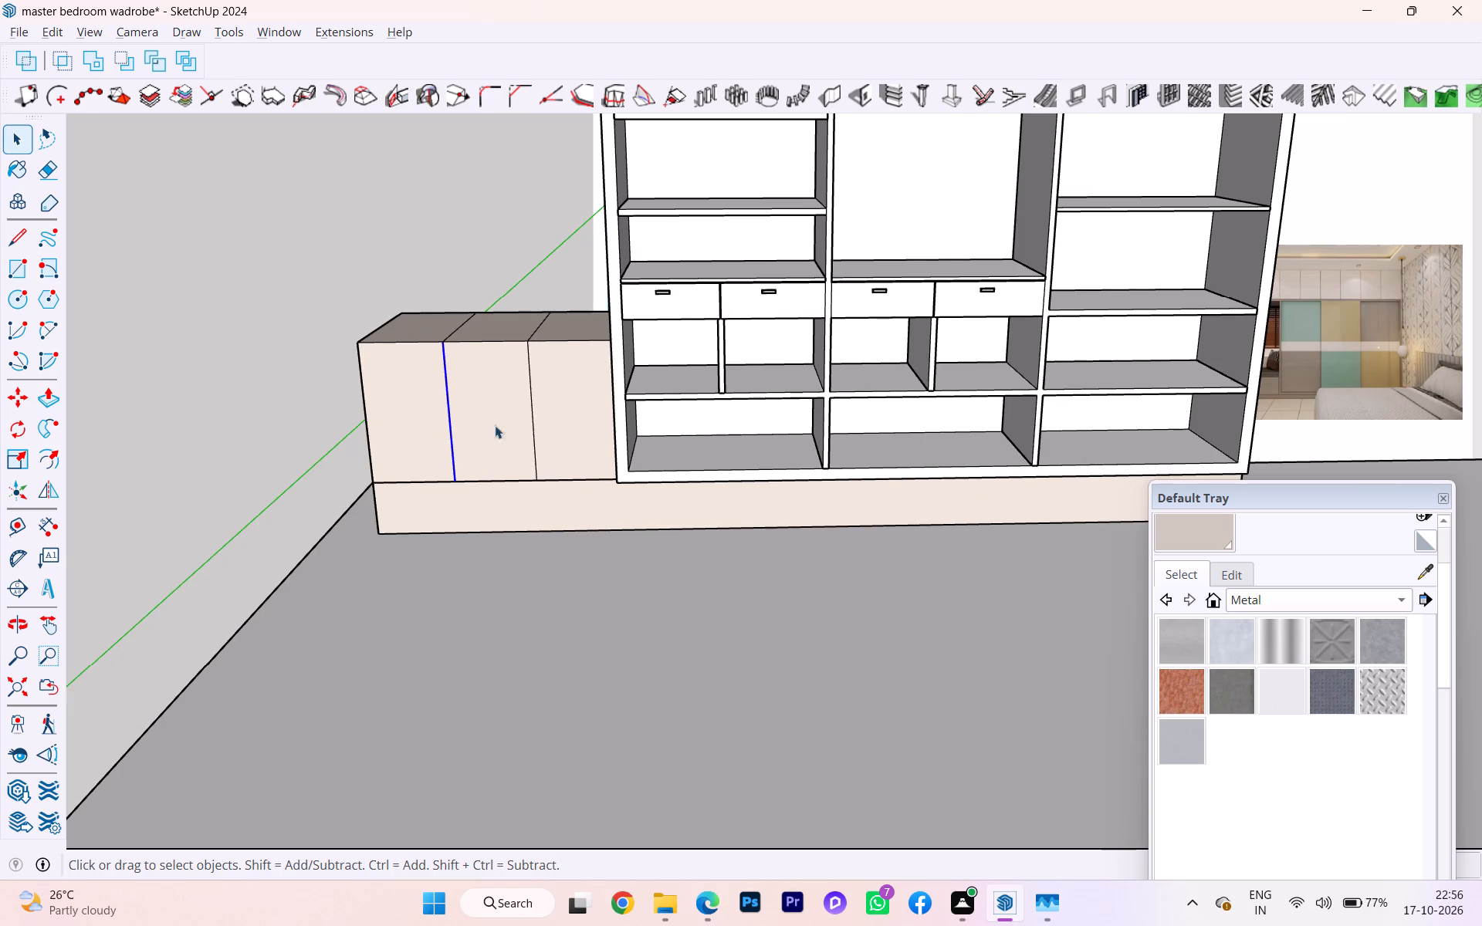
left_click_drag(507, 324, 591, 503, "ctrl")
scroll(469, 380, "up", 1)
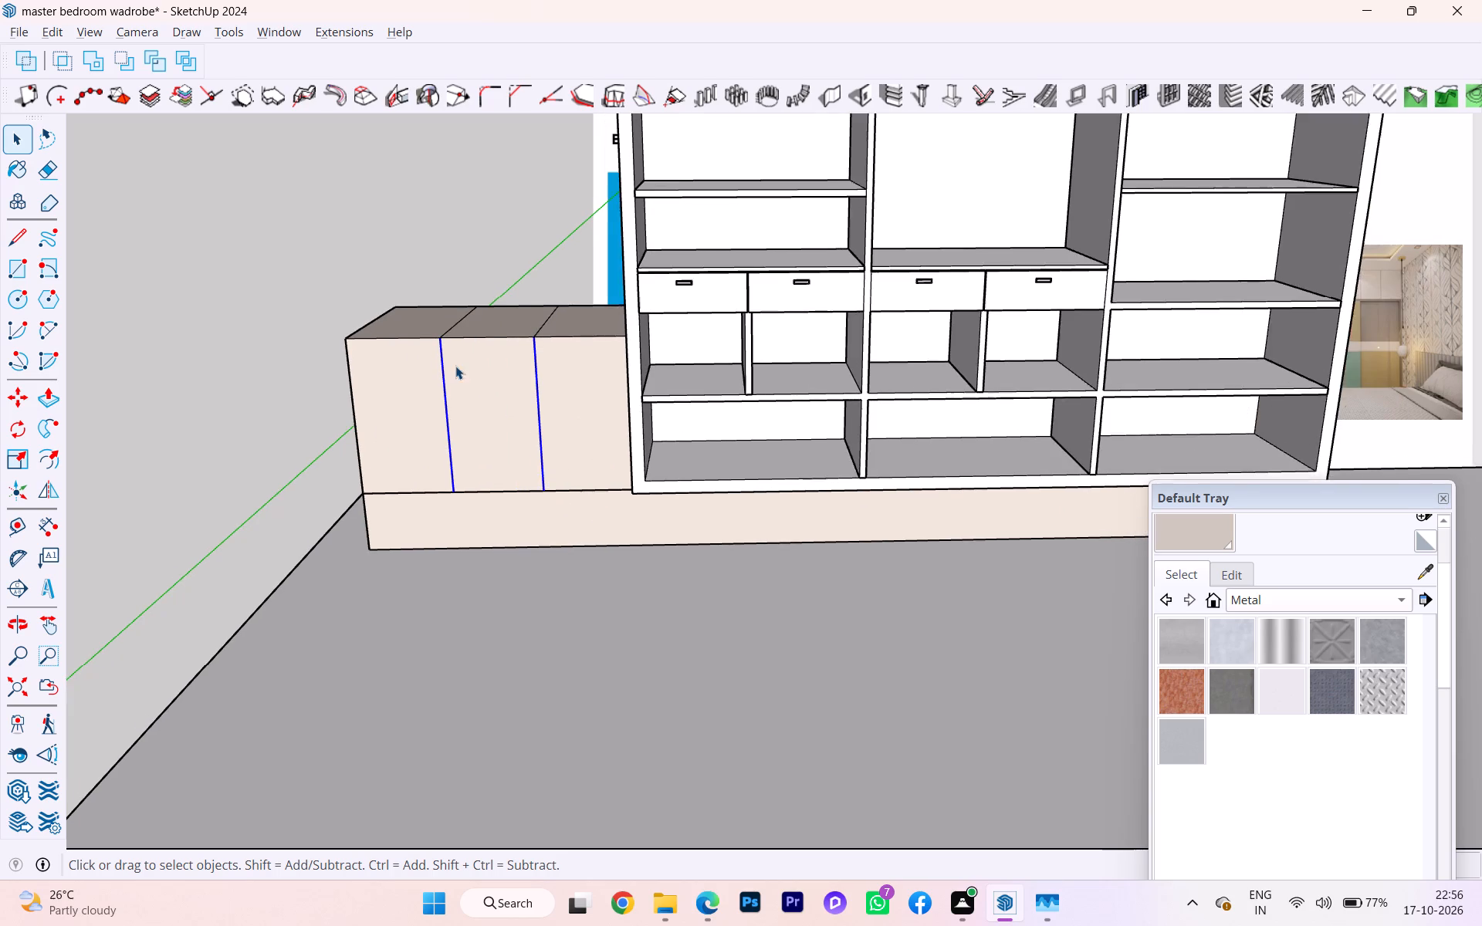
scroll(453, 362, "up", 2)
left_click_drag(412, 297, 498, 495)
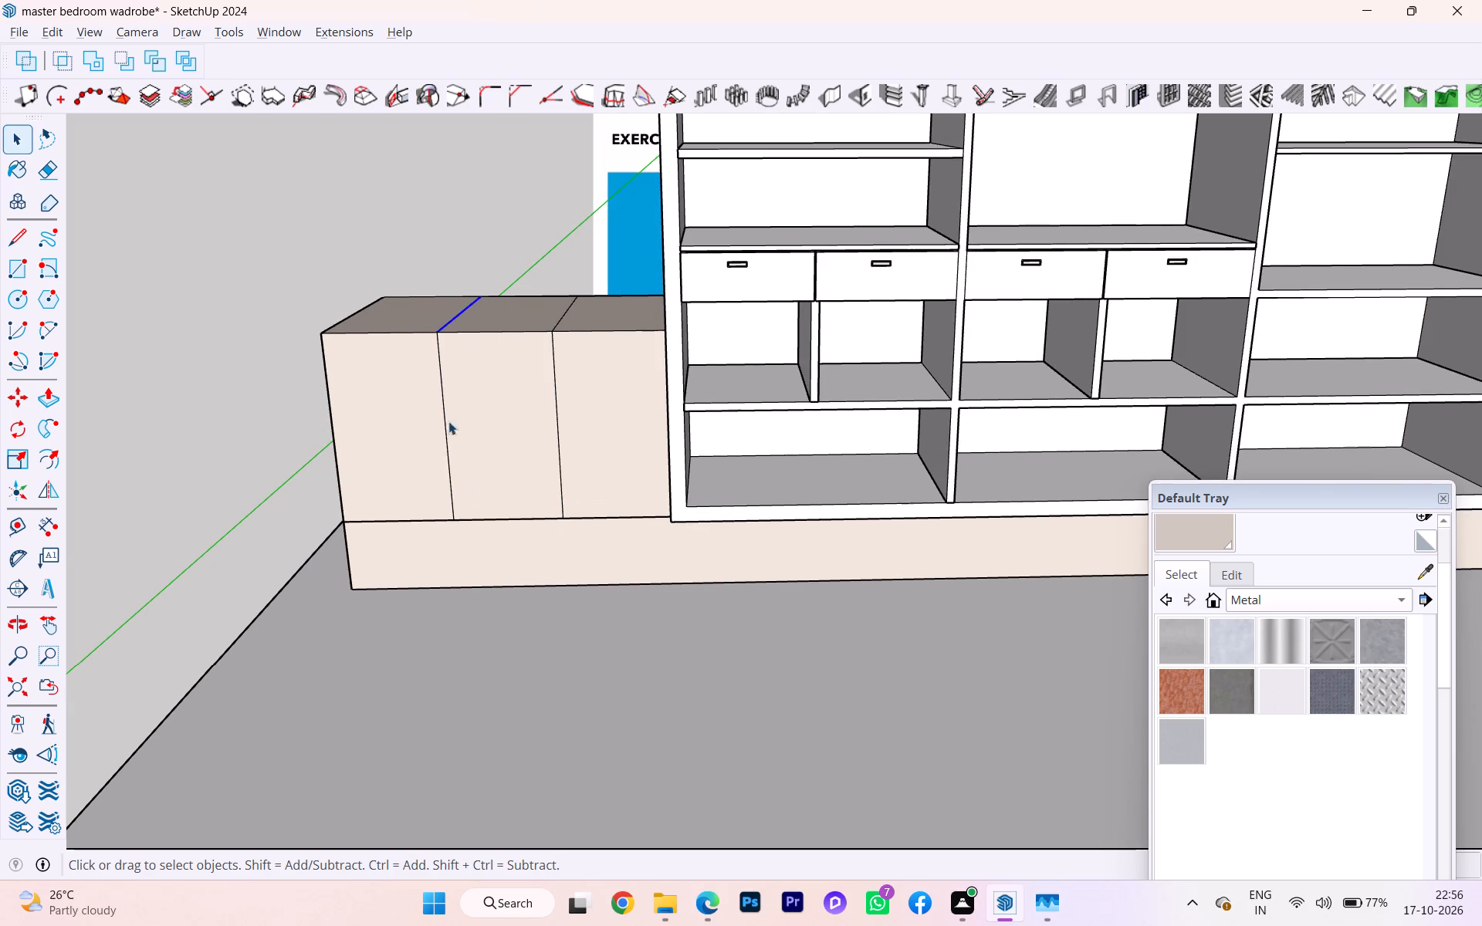
left_click_drag(410, 311, 540, 564)
left_click_drag(544, 322, 617, 562, "ctrl")
scroll(559, 506, "up", 4)
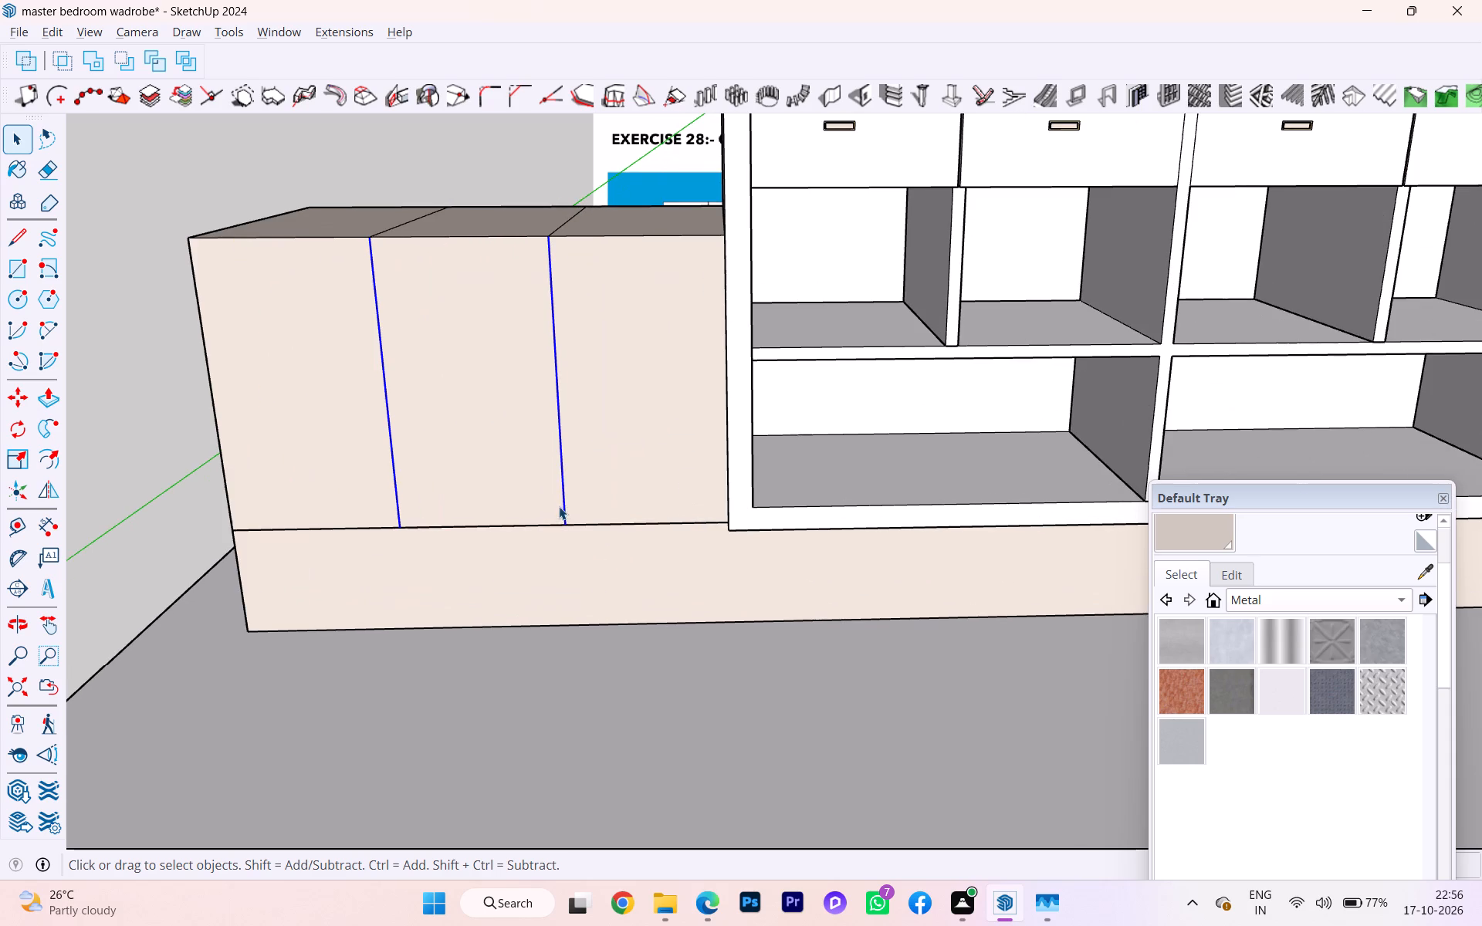
key("m")
key("Return")
scroll(561, 555, "up", 1)
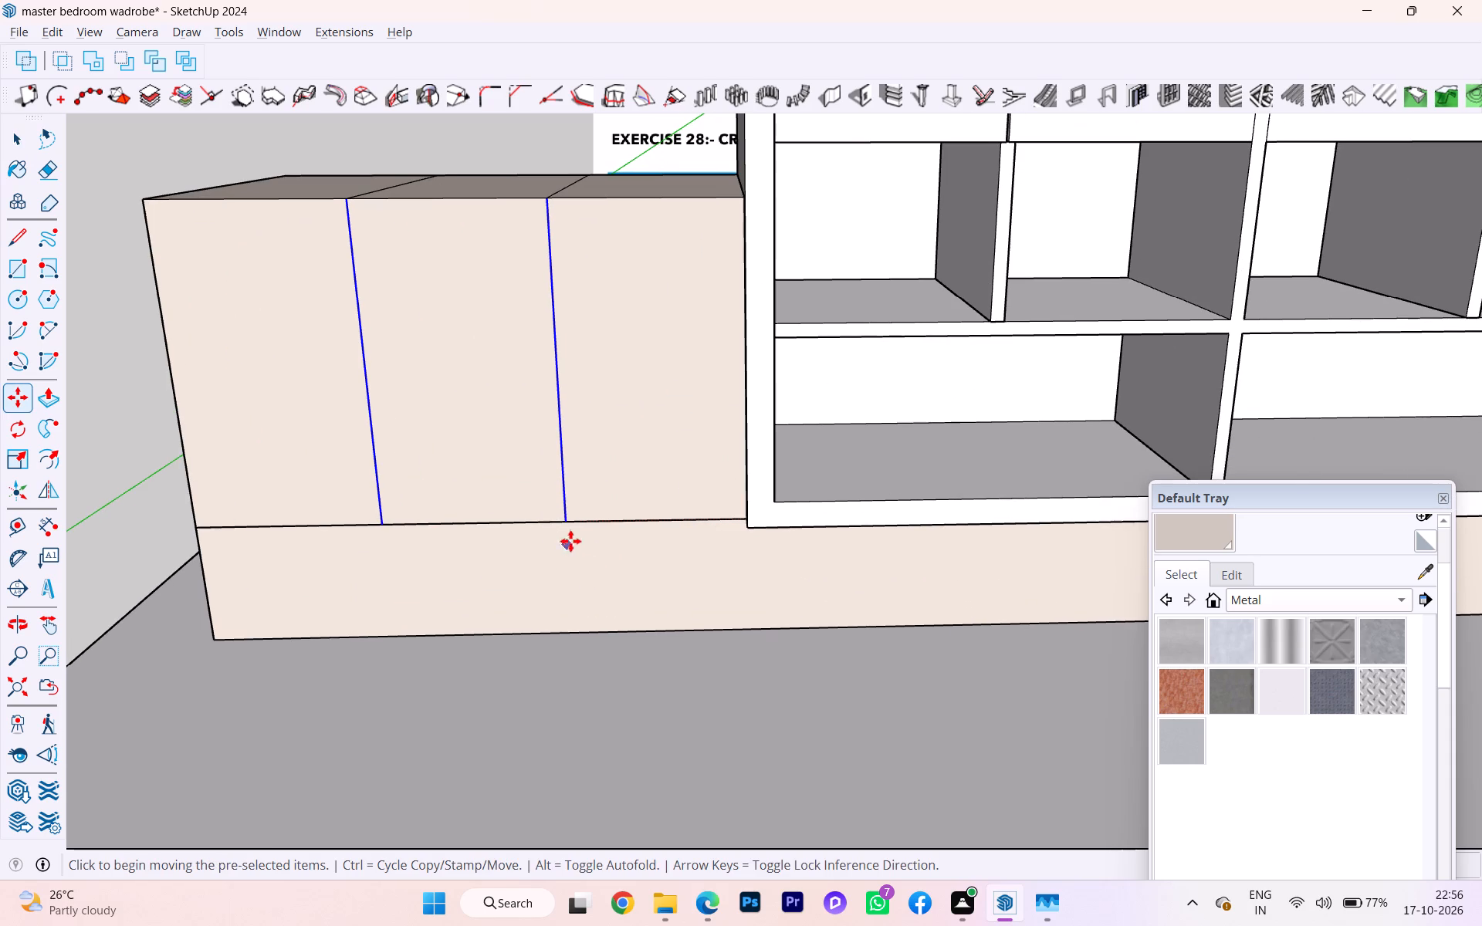
left_click(569, 525)
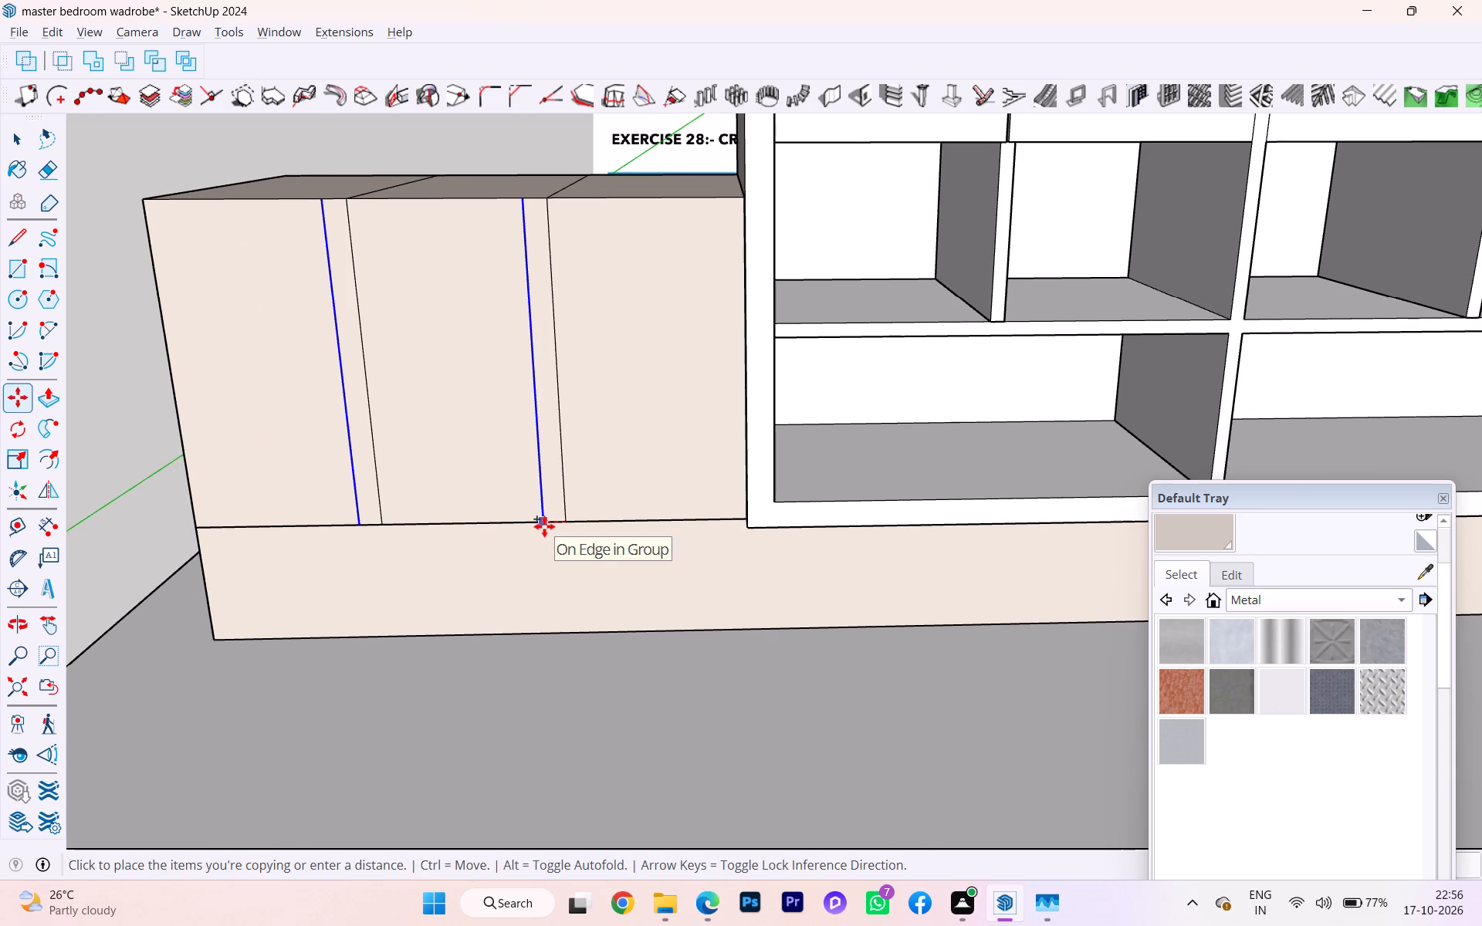
key("2")
type("mm")
key("Return")
Copy the two offset divider lines 4 mm along the red axis toward the tall wardrobe.
scroll(565, 529, "down", 1)
scroll(565, 529, "up", 3)
scroll(566, 529, "down", 1)
scroll(566, 529, "up", 2)
scroll(566, 529, "down", 2)
scroll(566, 529, "up", 2)
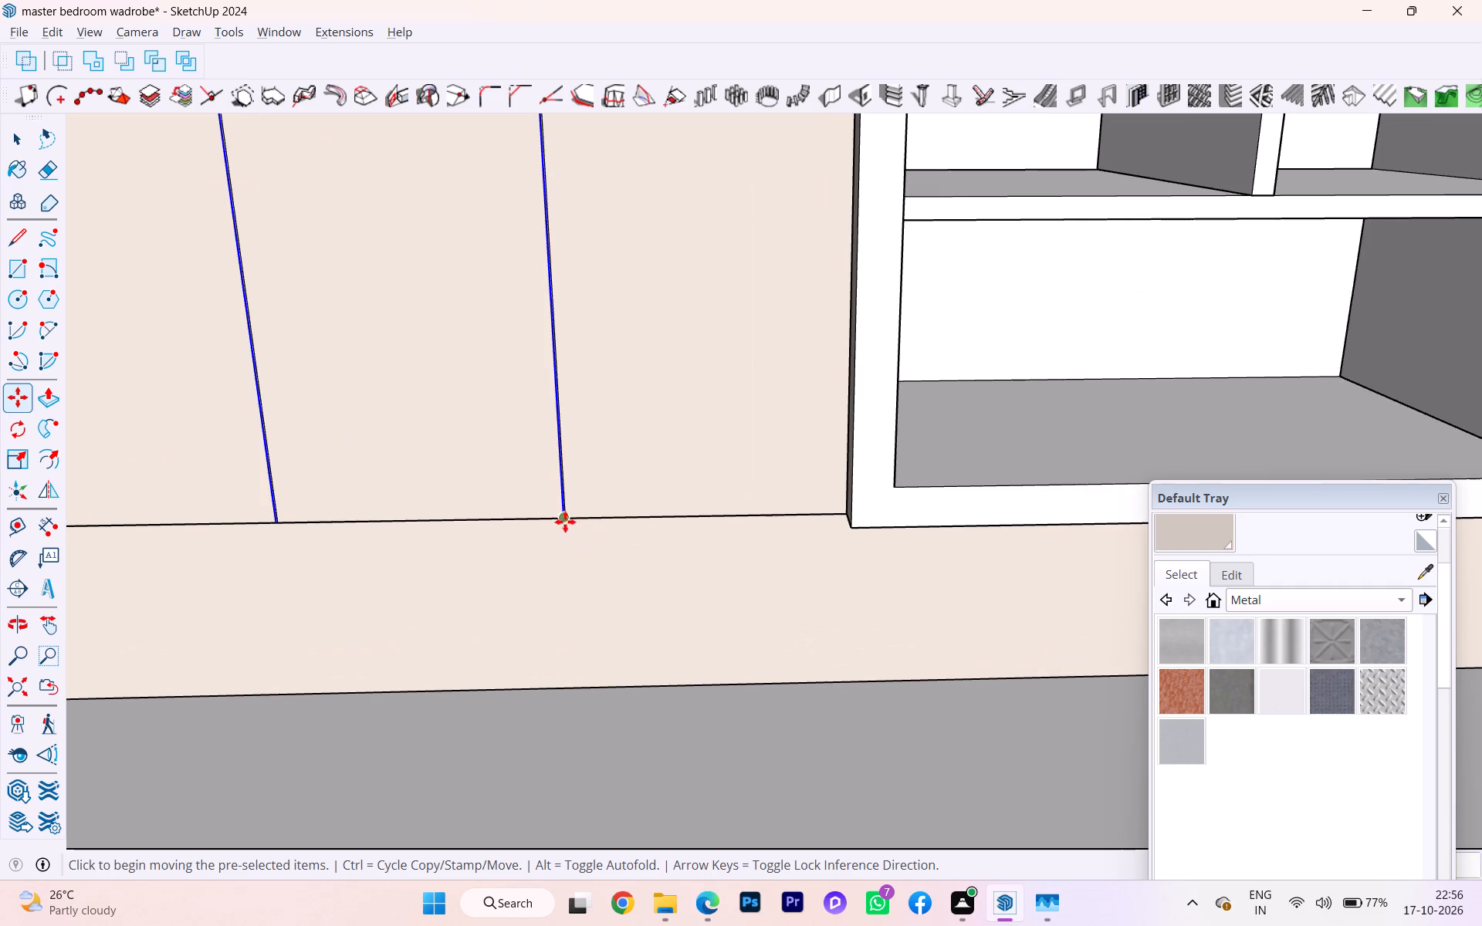
left_click(563, 517)
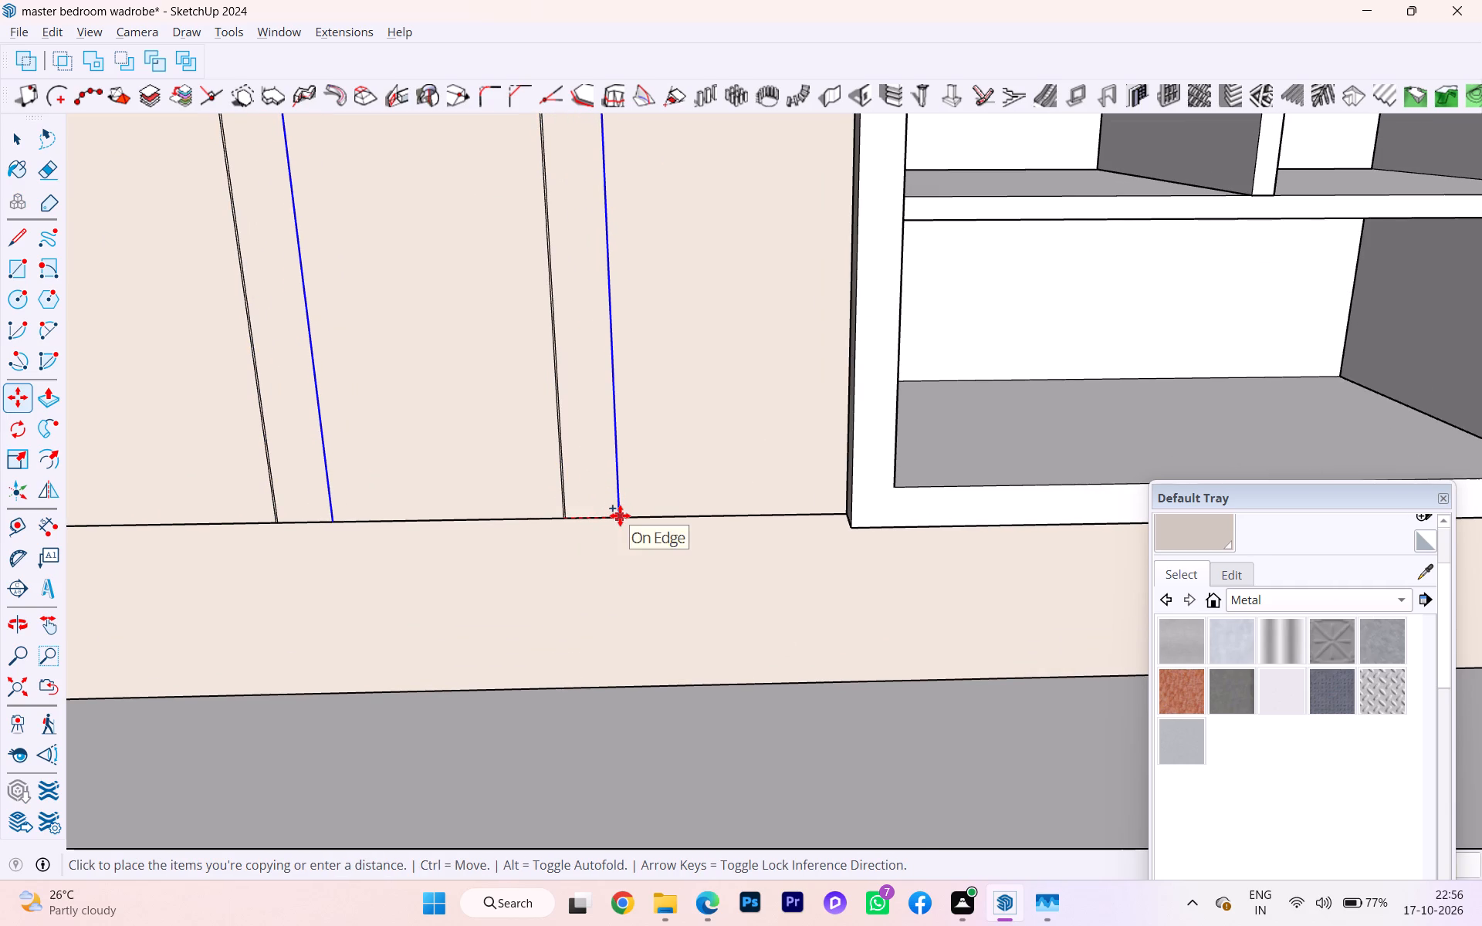
key("Right")
key("4")
type("mm")
key("Return")
key("space")
Delete the original middle line of each divider on the seating box's front, leaving two narrow strips.
scroll(549, 469, "up", 7)
scroll(563, 469, "down", 2)
scroll(563, 469, "up", 3)
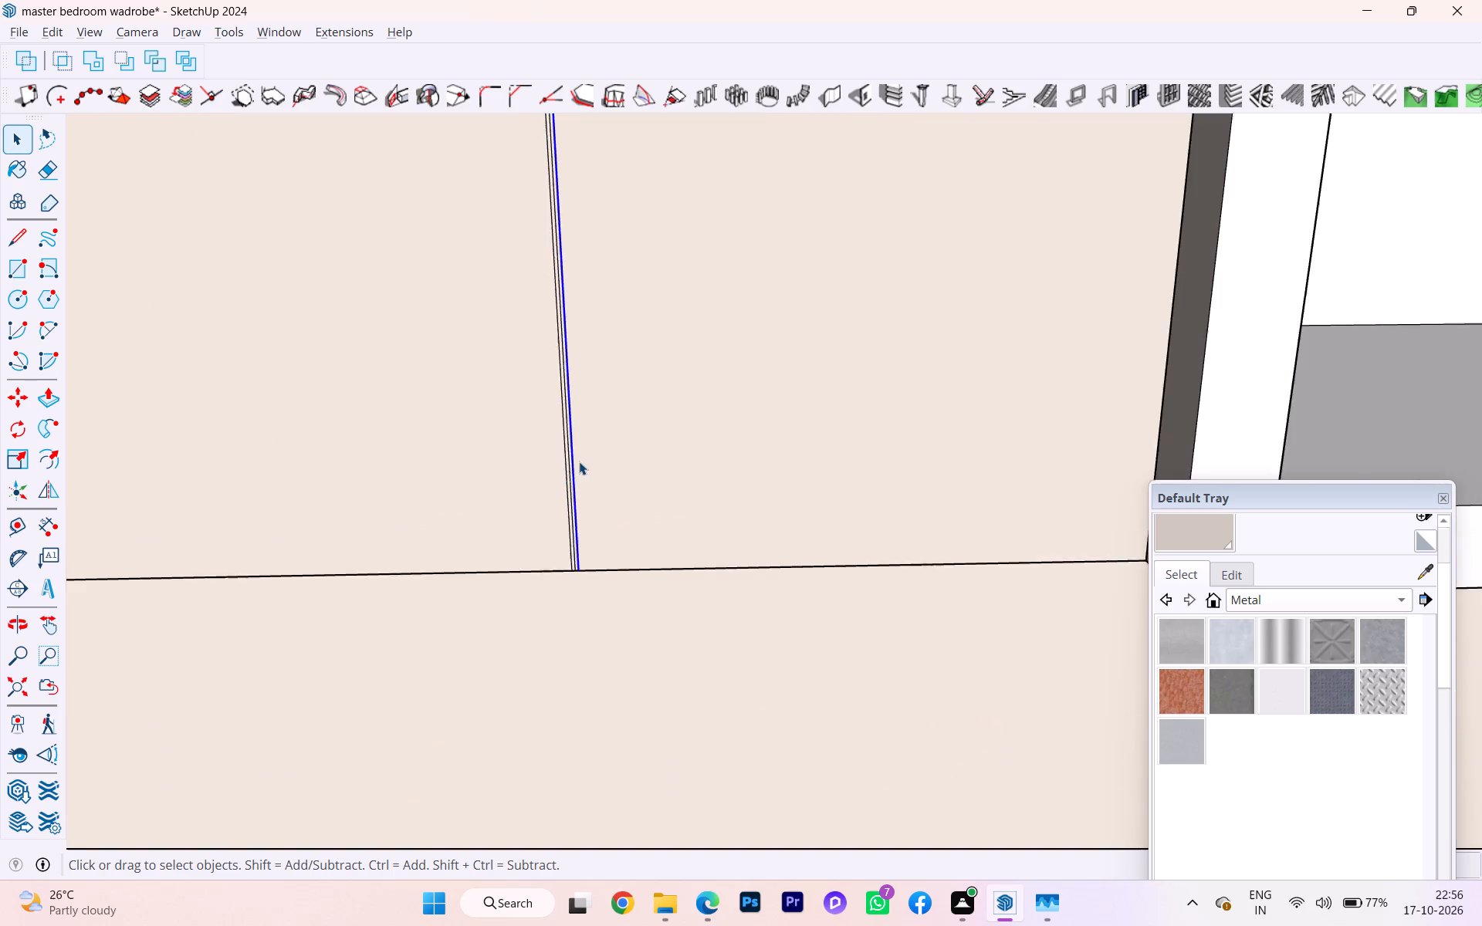
scroll(579, 461, "up", 2)
scroll(580, 461, "down", 1)
scroll(580, 461, "up", 2)
scroll(580, 461, "down", 3)
scroll(580, 461, "up", 1)
left_click(567, 465)
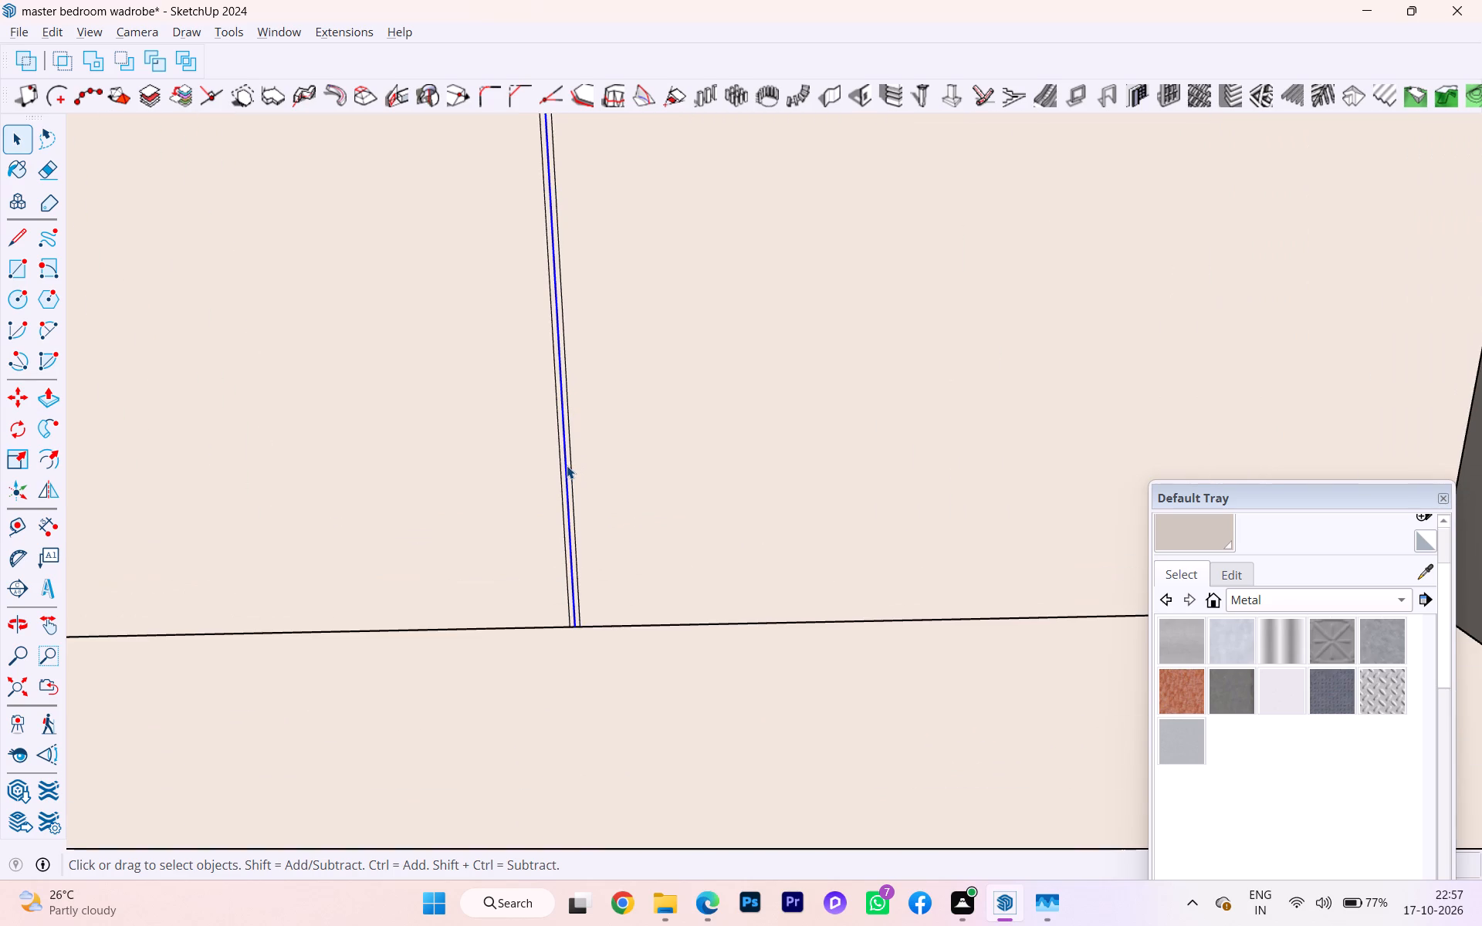
key("Delete")
scroll(584, 476, "down", 6)
scroll(618, 488, "up", 1)
scroll(641, 492, "down", 2)
scroll(764, 507, "up", 2)
scroll(765, 508, "down", 7)
scroll(906, 513, "up", 1)
scroll(910, 515, "down", 1)
scroll(199, 552, "up", 1)
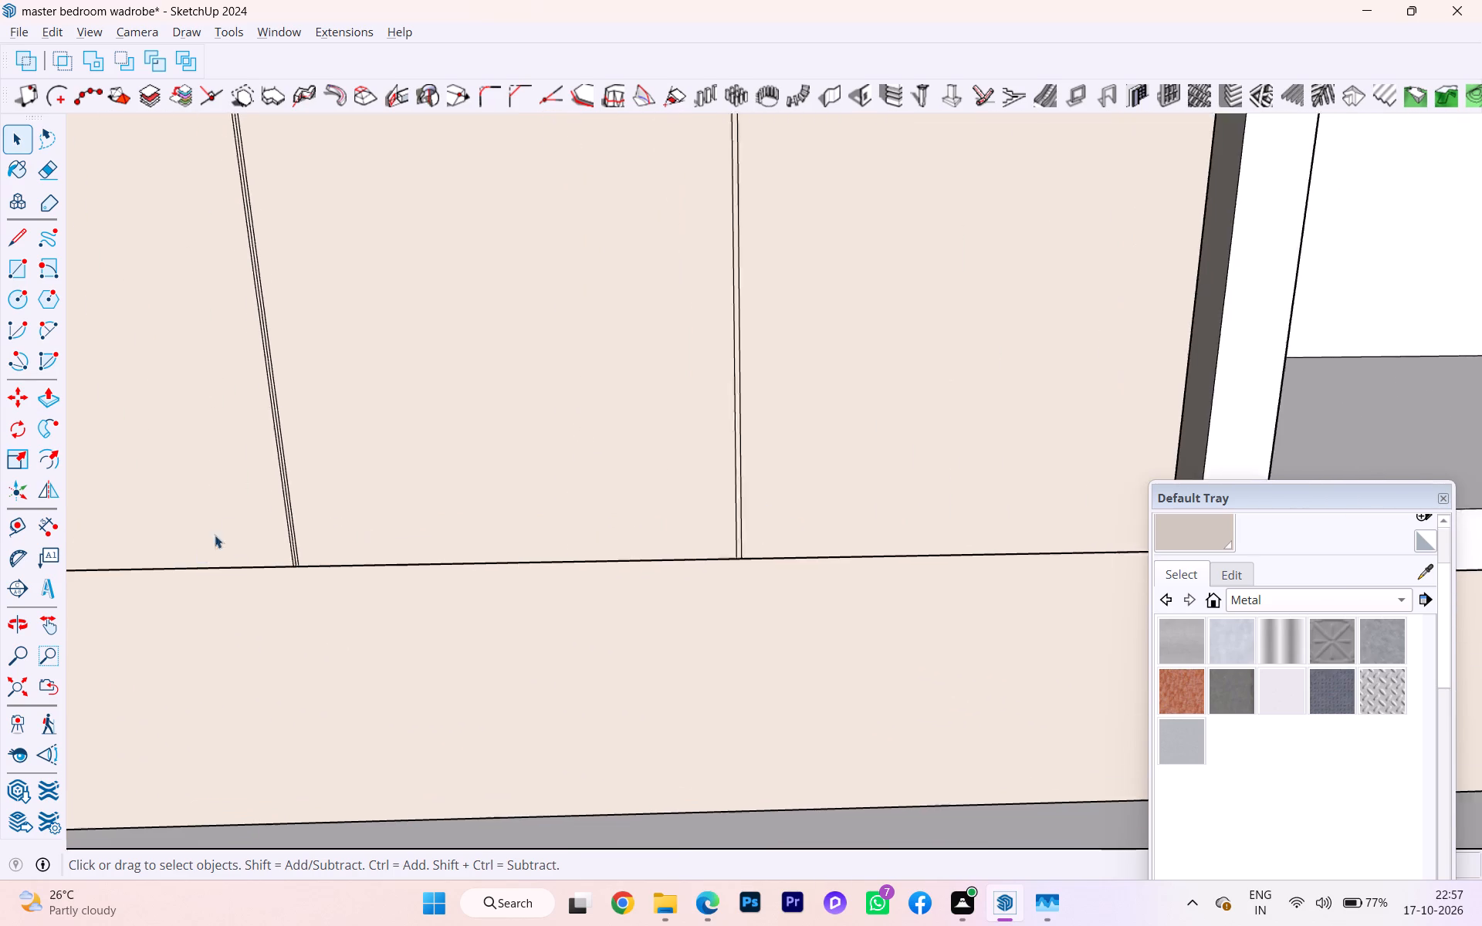
scroll(215, 535, "up", 3)
scroll(310, 483, "down", 1)
scroll(313, 482, "up", 2)
scroll(323, 477, "down", 1)
scroll(323, 477, "up", 4)
scroll(323, 477, "down", 3)
scroll(323, 477, "up", 1)
scroll(320, 478, "down", 1)
scroll(319, 478, "up", 4)
scroll(294, 488, "down", 3)
scroll(294, 488, "up", 4)
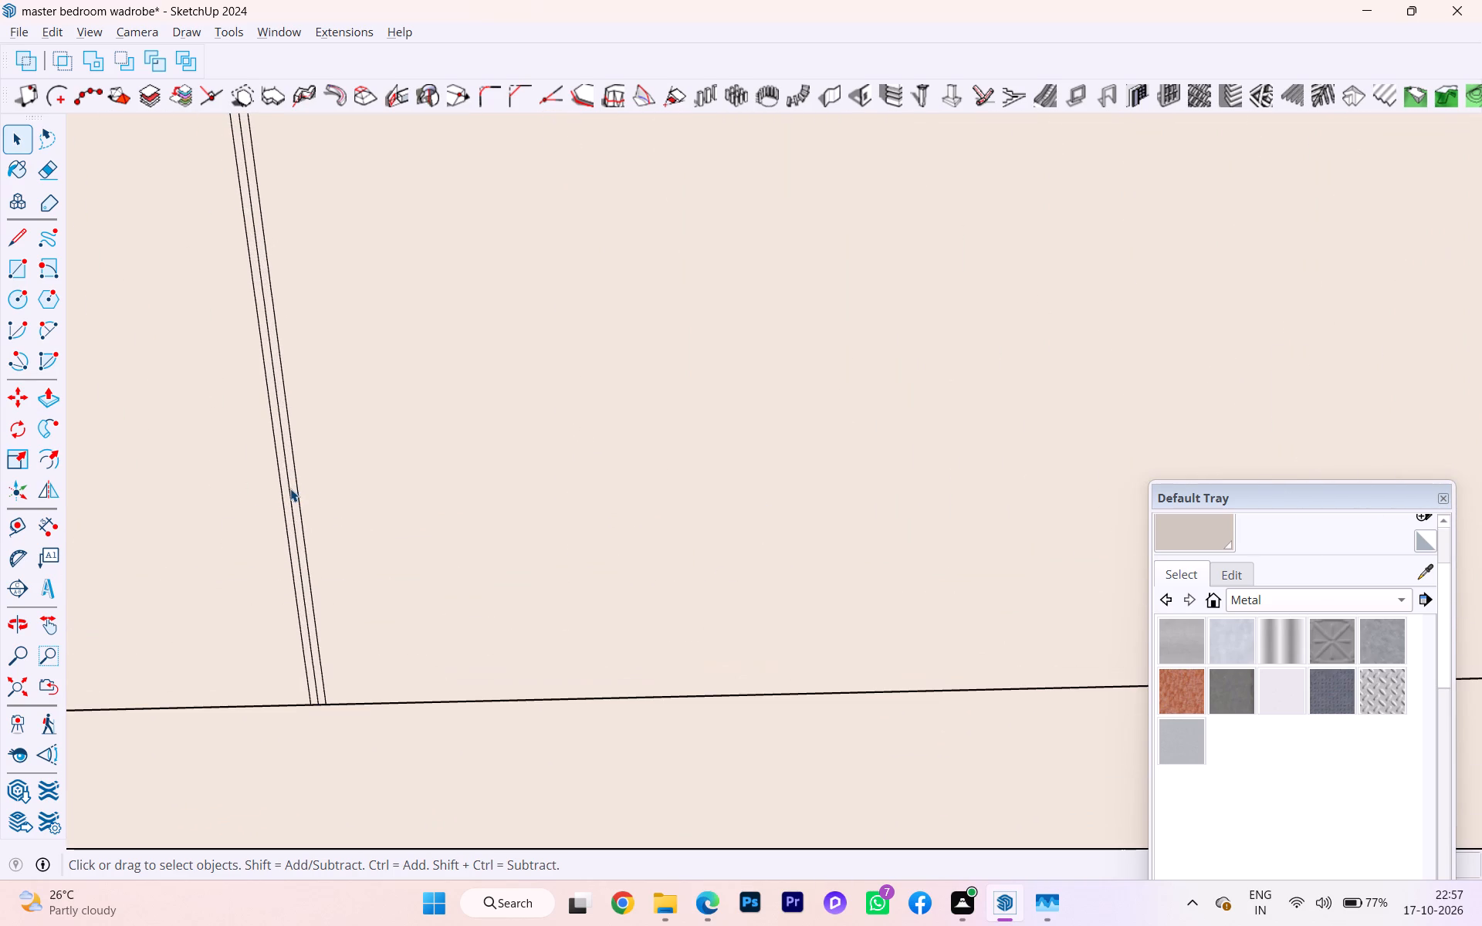
left_click(290, 488)
key("Delete")
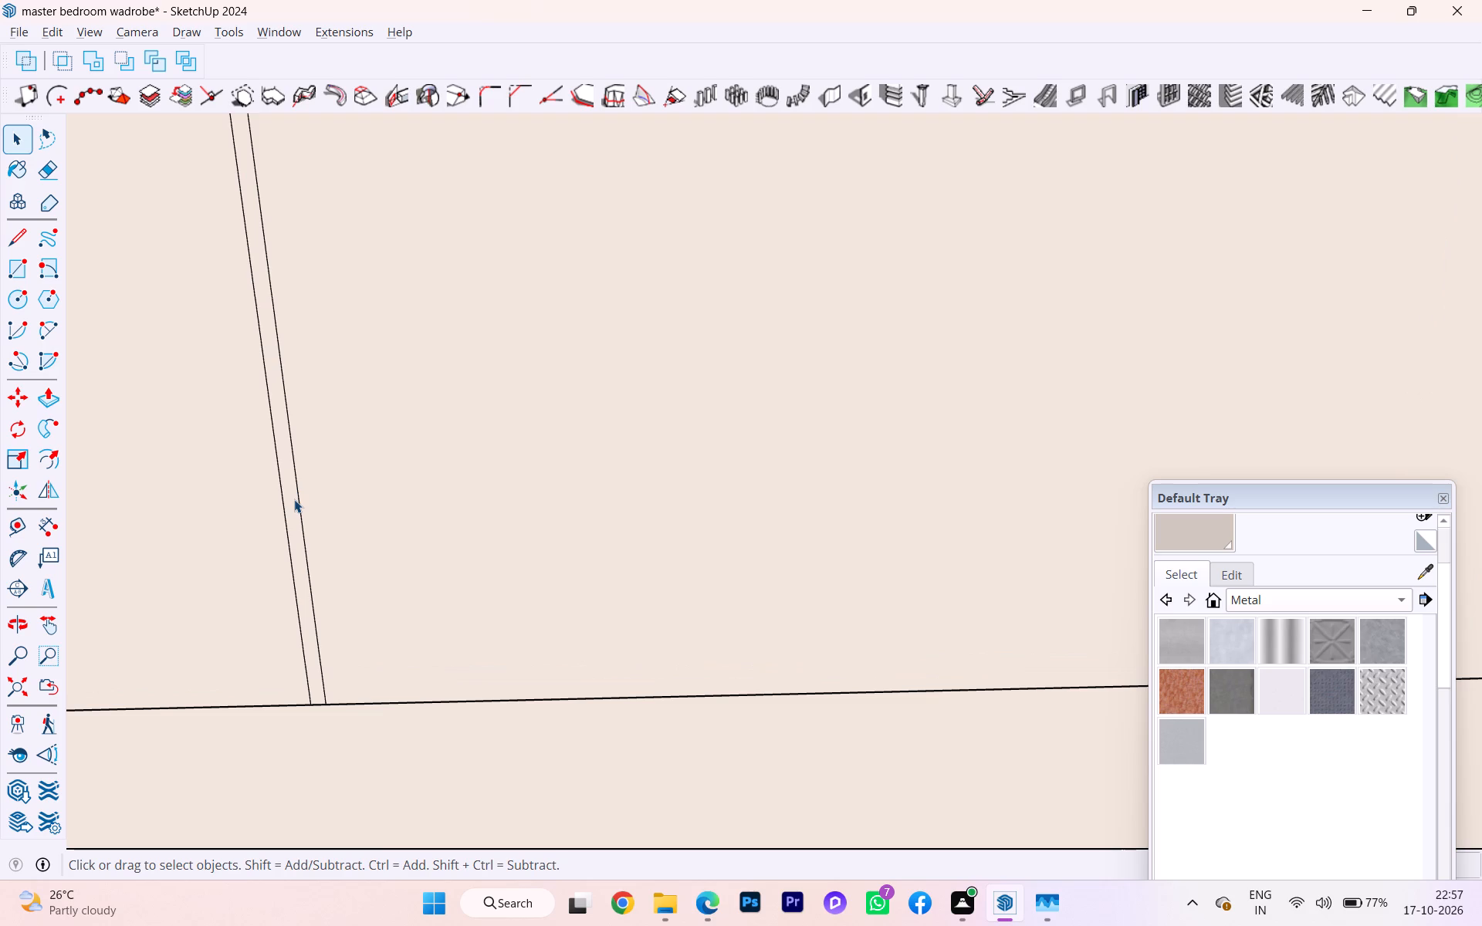
Push/Pull both narrow divider strips back through the seating box's full 2' 4" depth to cut gaps between the sections.
key("p")
left_click(296, 503)
scroll(316, 443, "down", 1)
scroll(316, 443, "up", 2)
scroll(316, 443, "down", 2)
scroll(316, 443, "up", 1)
scroll(316, 443, "down", 8)
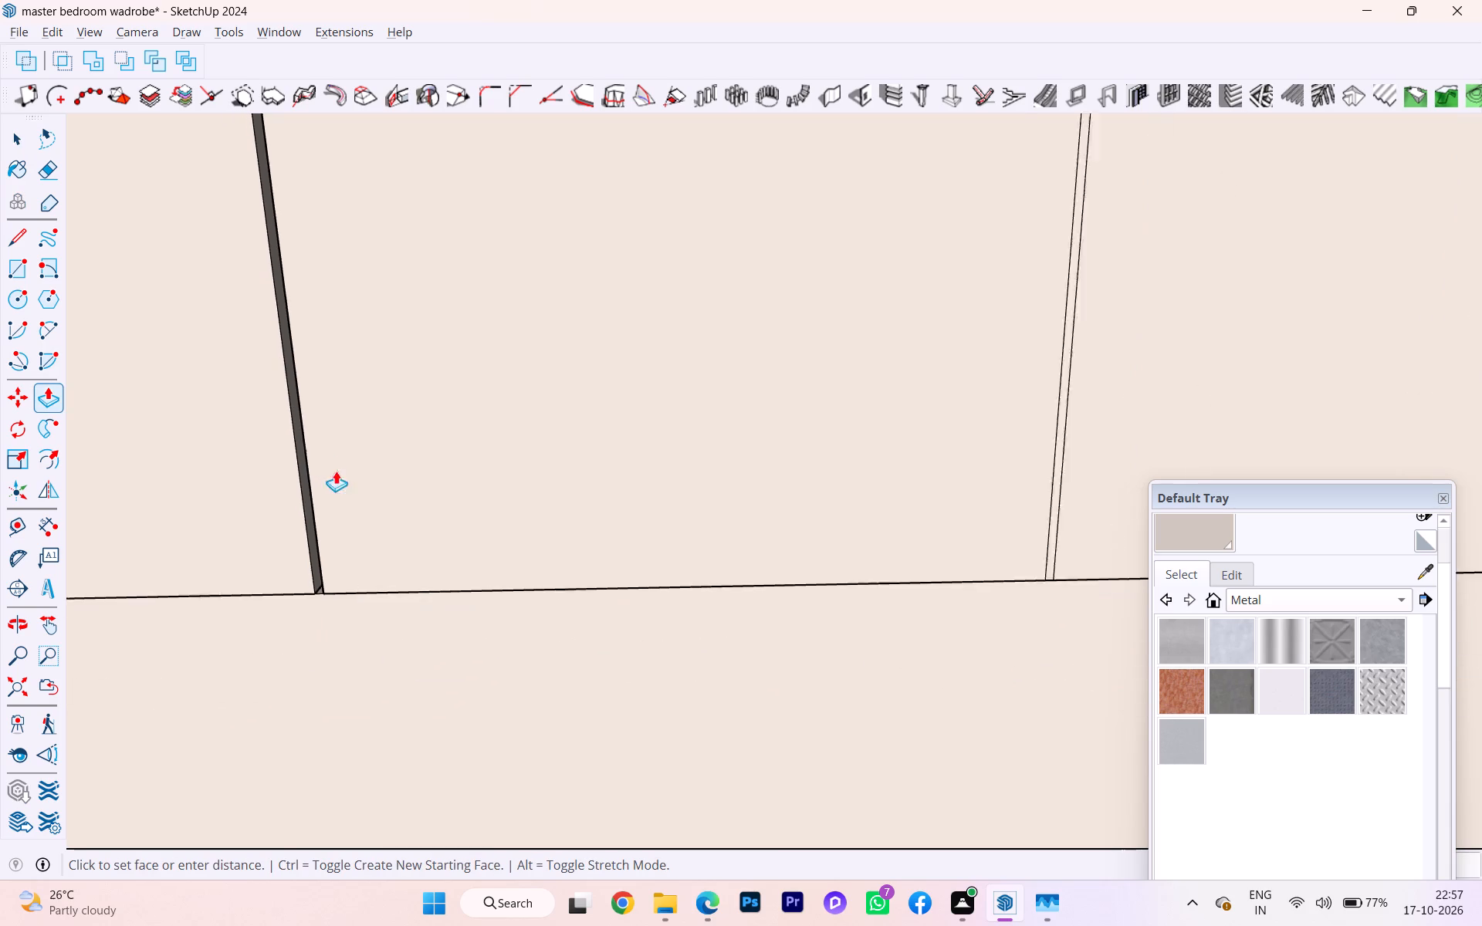
scroll(336, 471, "down", 12)
scroll(363, 552, "up", 2)
scroll(363, 552, "down", 2)
scroll(363, 552, "up", 1)
scroll(363, 552, "down", 1)
scroll(363, 552, "up", 1)
scroll(363, 552, "down", 7)
scroll(364, 557, "up", 1)
scroll(364, 557, "down", 5)
scroll(367, 568, "up", 1)
scroll(367, 568, "down", 3)
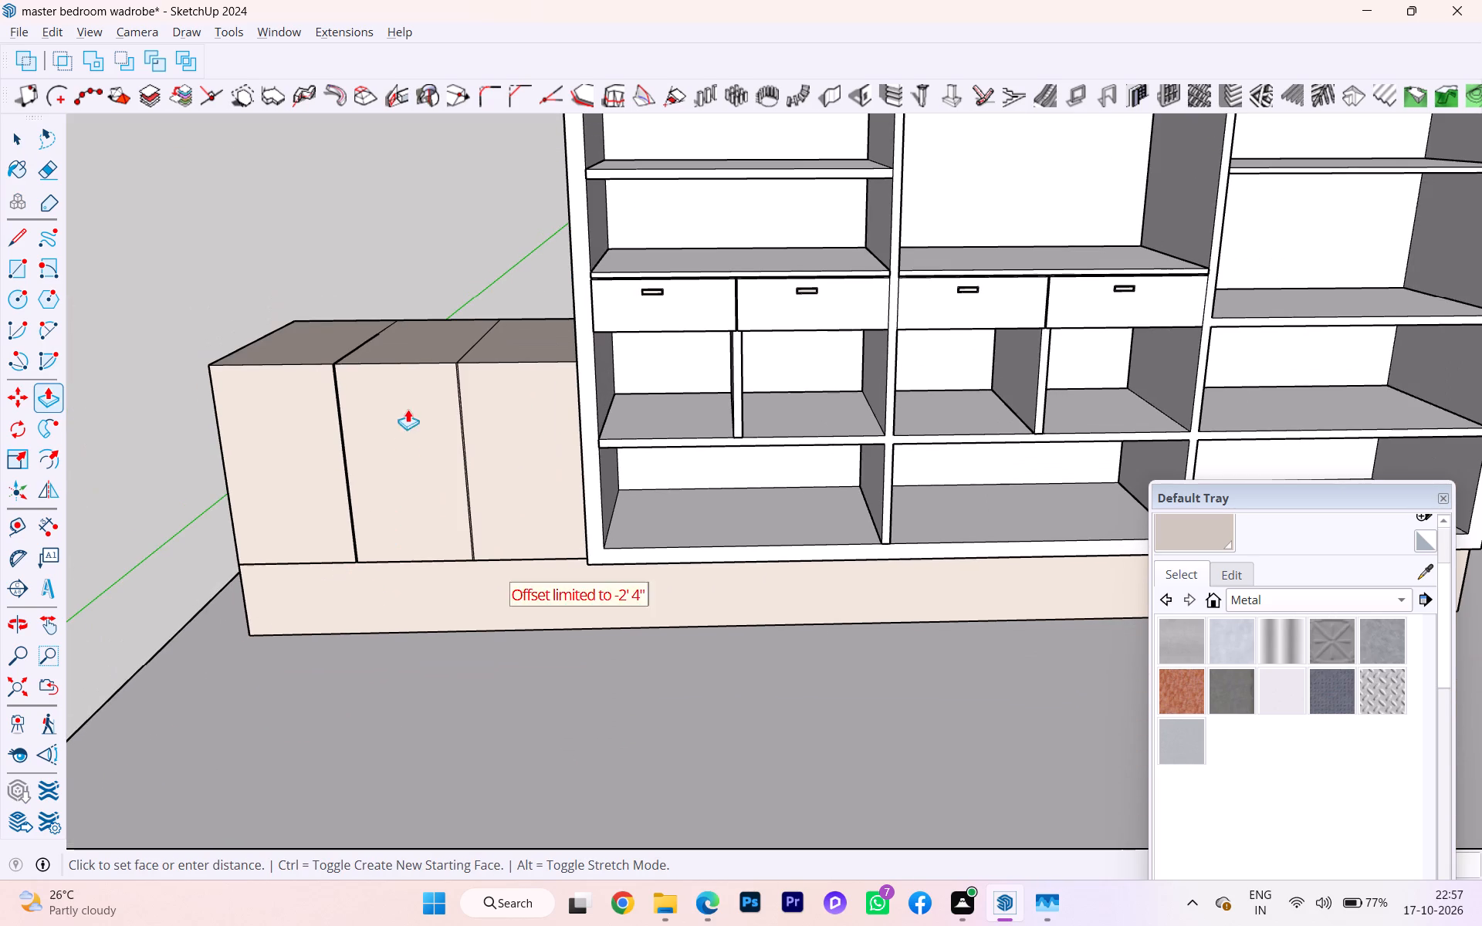
left_click(418, 315)
scroll(457, 374, "up", 2)
scroll(457, 374, "down", 3)
scroll(457, 374, "up", 2)
scroll(459, 378, "down", 1)
scroll(459, 379, "up", 14)
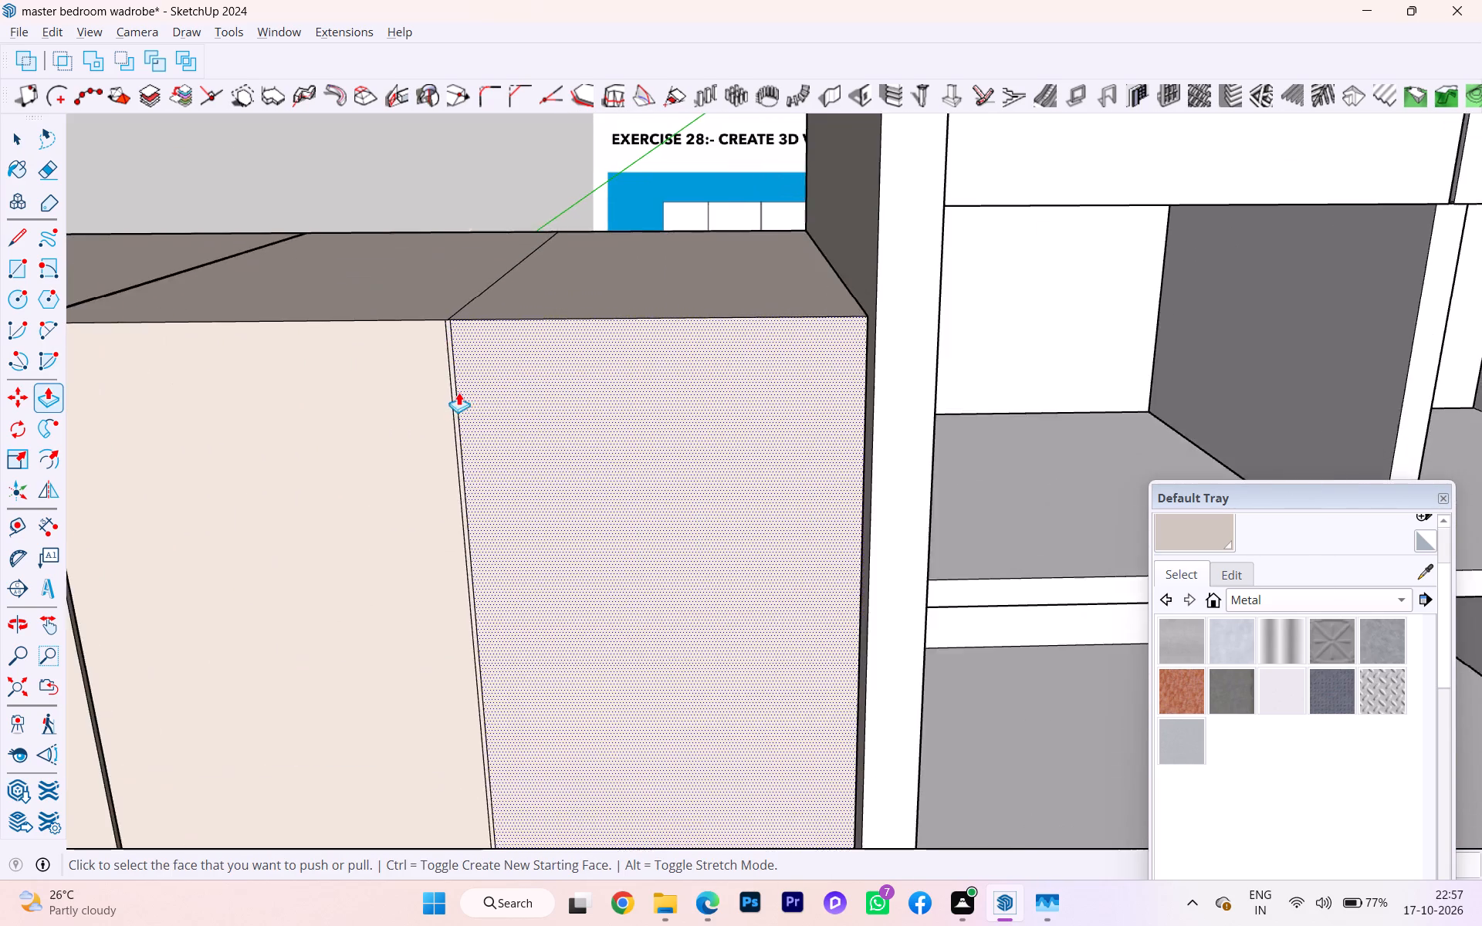
scroll(458, 392, "up", 3)
scroll(456, 393, "down", 3)
scroll(455, 393, "up", 2)
left_click(450, 363)
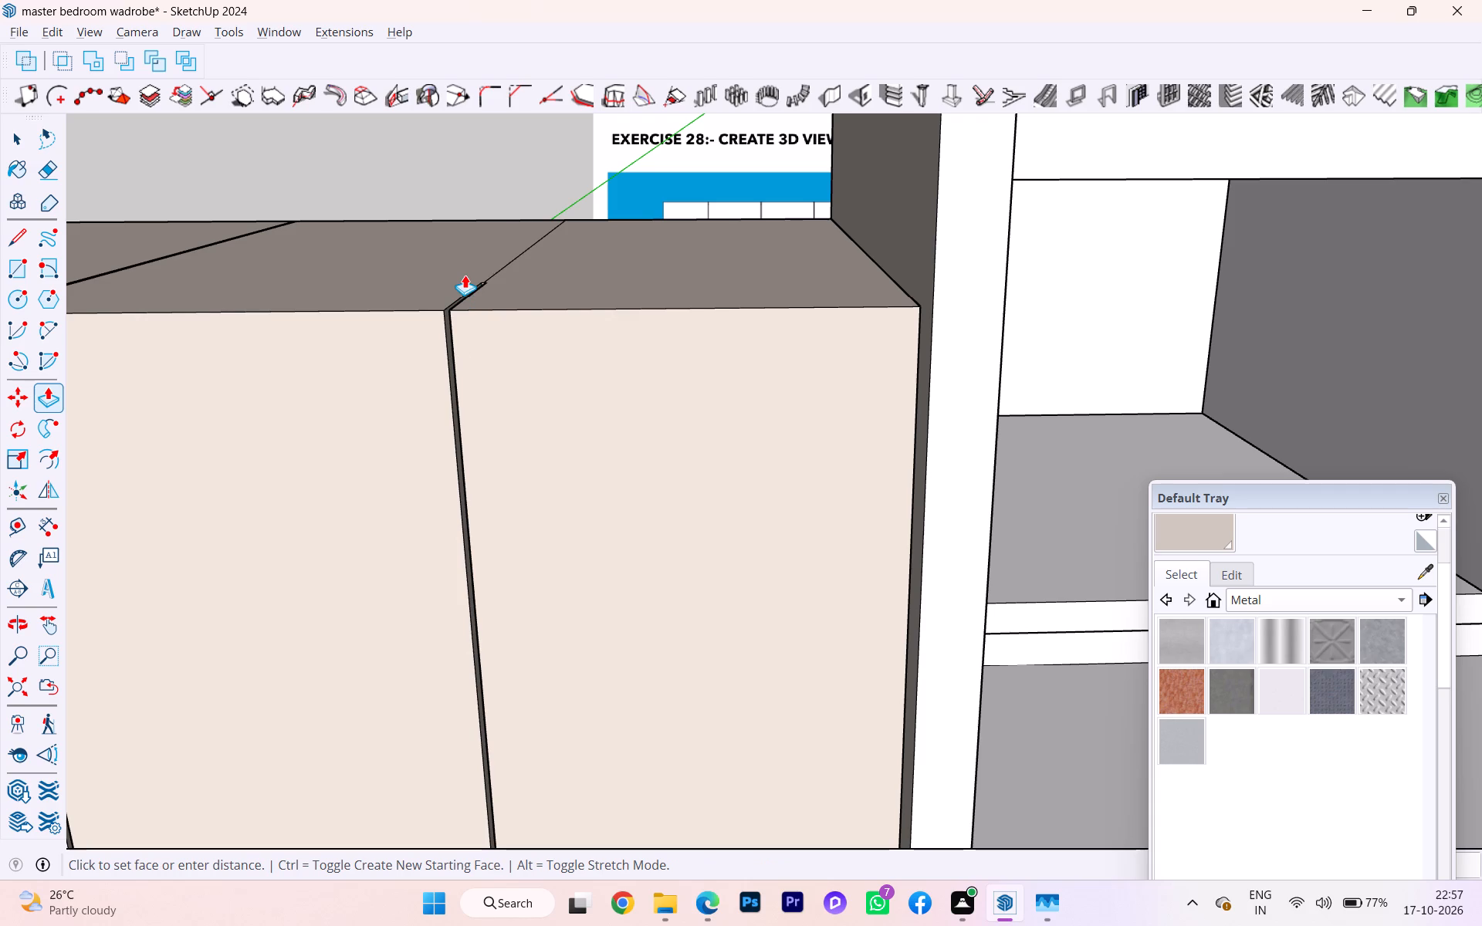
left_click(574, 204)
key("space")
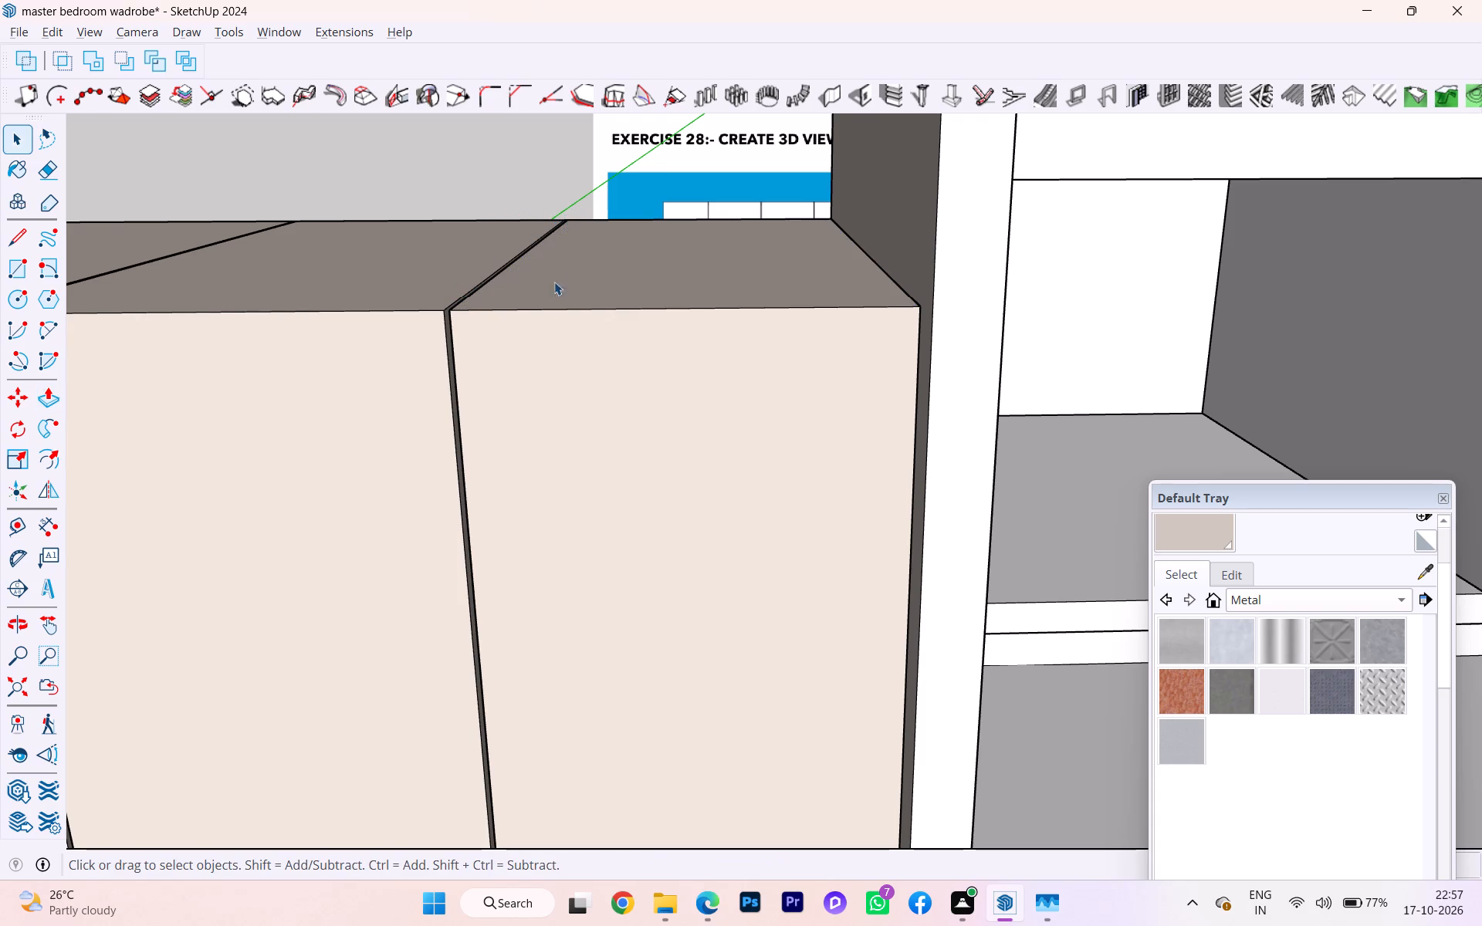
Push/Pull the top face of the section beside the wardrobe down 6", and lower the other two sections' tops to match.
scroll(504, 373, "down", 7)
scroll(564, 408, "up", 1)
scroll(567, 411, "down", 4)
scroll(594, 440, "up", 1)
scroll(595, 451, "down", 1)
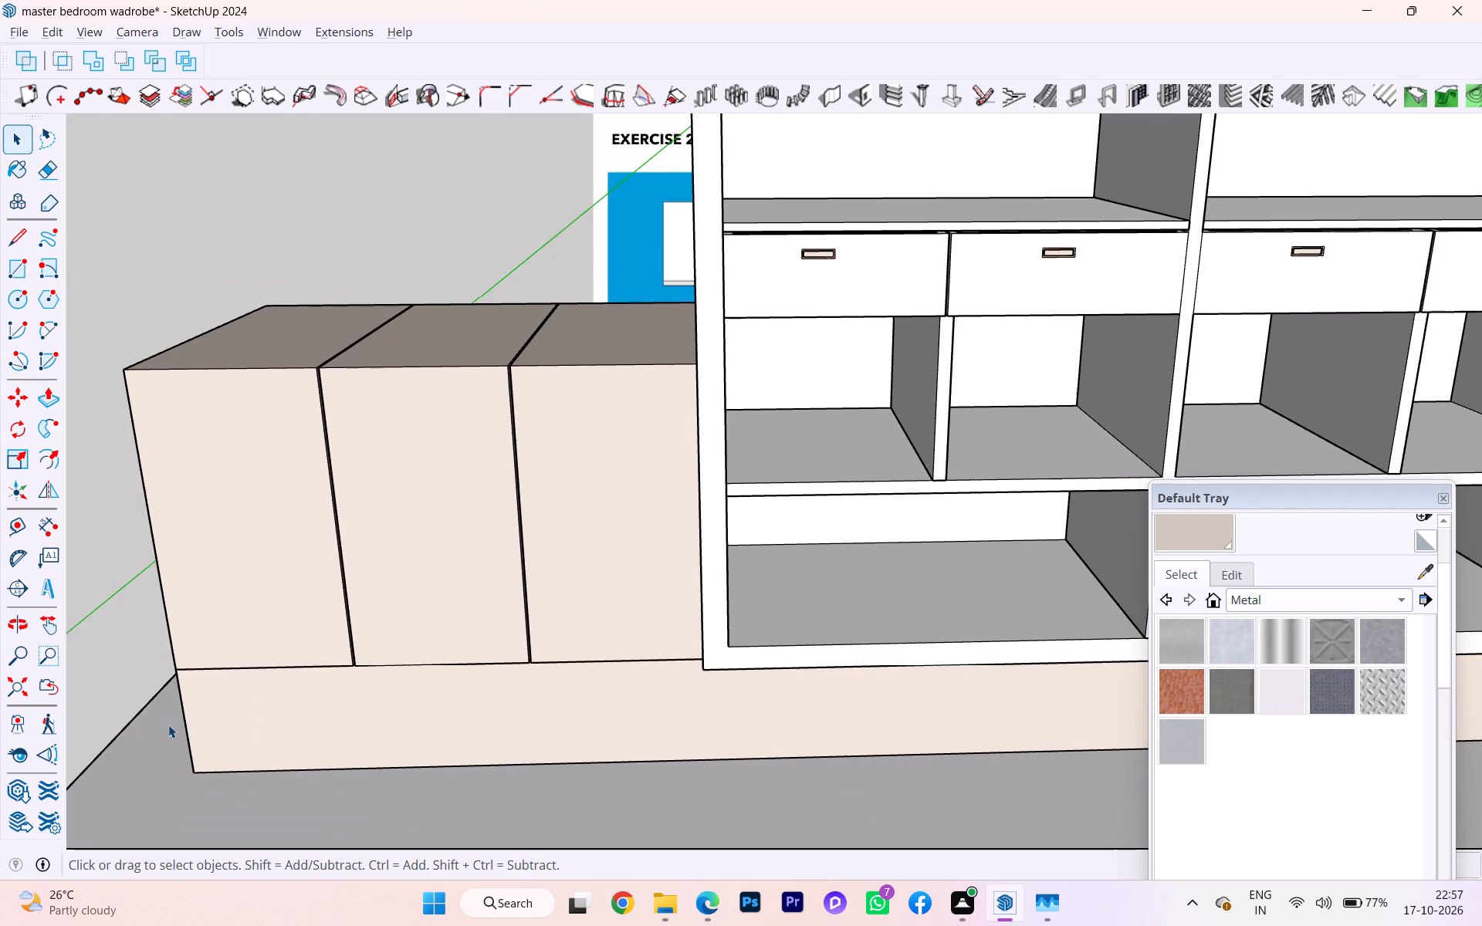
left_click(167, 725)
scroll(253, 586, "down", 1)
middle_click_drag(304, 580, 471, 536)
scroll(476, 530, "down", 1)
scroll(478, 529, "up", 1)
scroll(489, 519, "down", 5)
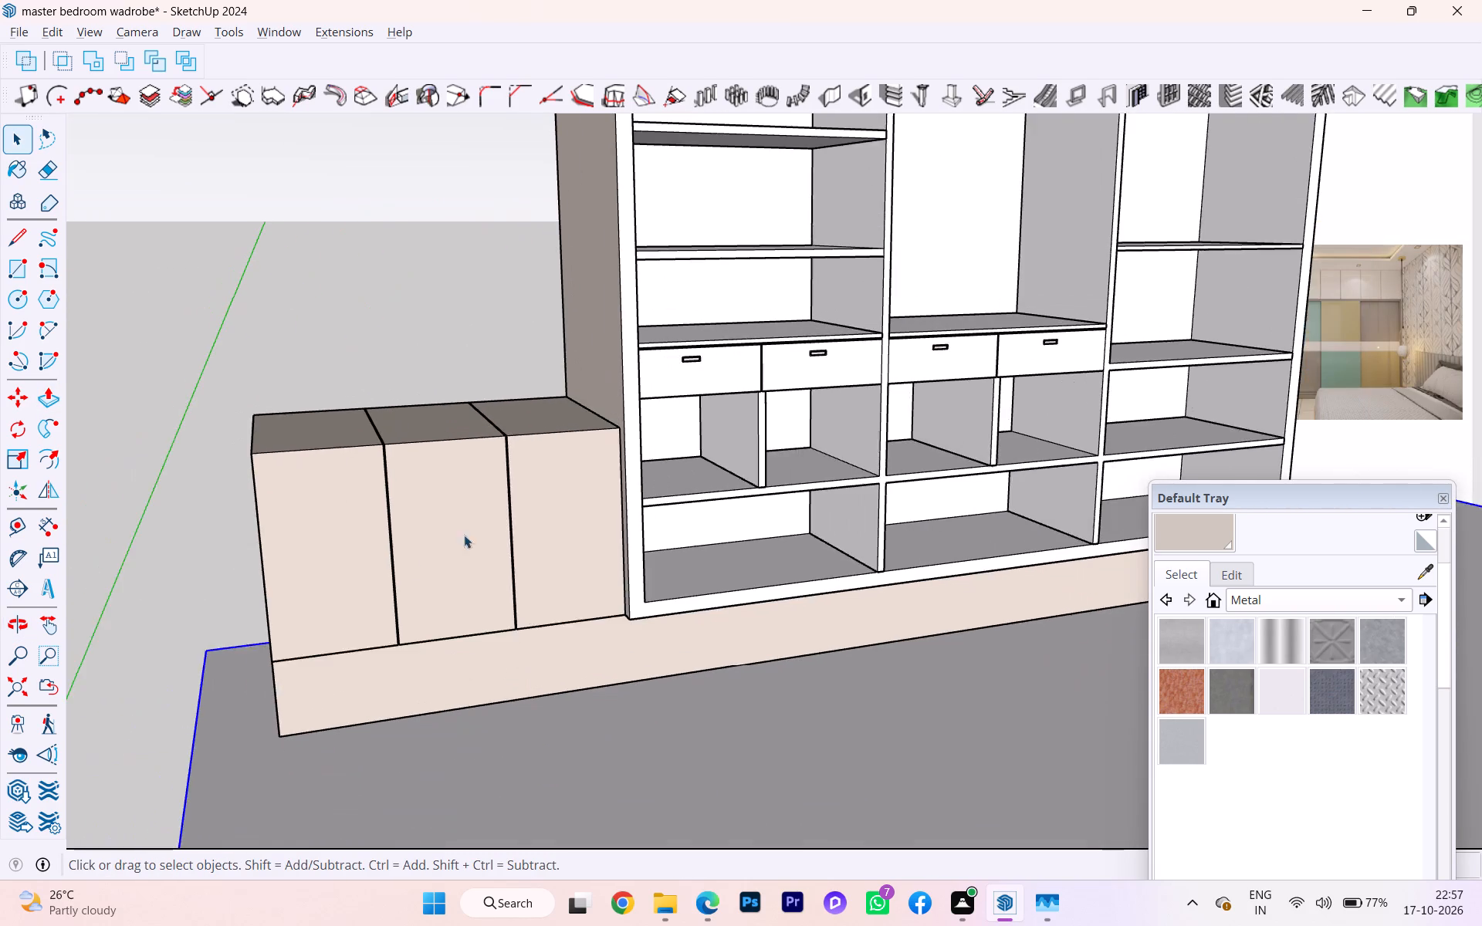
scroll(285, 610, "down", 1)
left_click(155, 655)
scroll(197, 632, "up", 1)
scroll(197, 632, "down", 10)
scroll(208, 639, "up", 2)
scroll(211, 647, "down", 3)
scroll(211, 647, "up", 1)
scroll(211, 647, "down", 3)
scroll(242, 607, "up", 2)
scroll(246, 598, "down", 1)
scroll(249, 593, "up", 6)
scroll(320, 550, "down", 2)
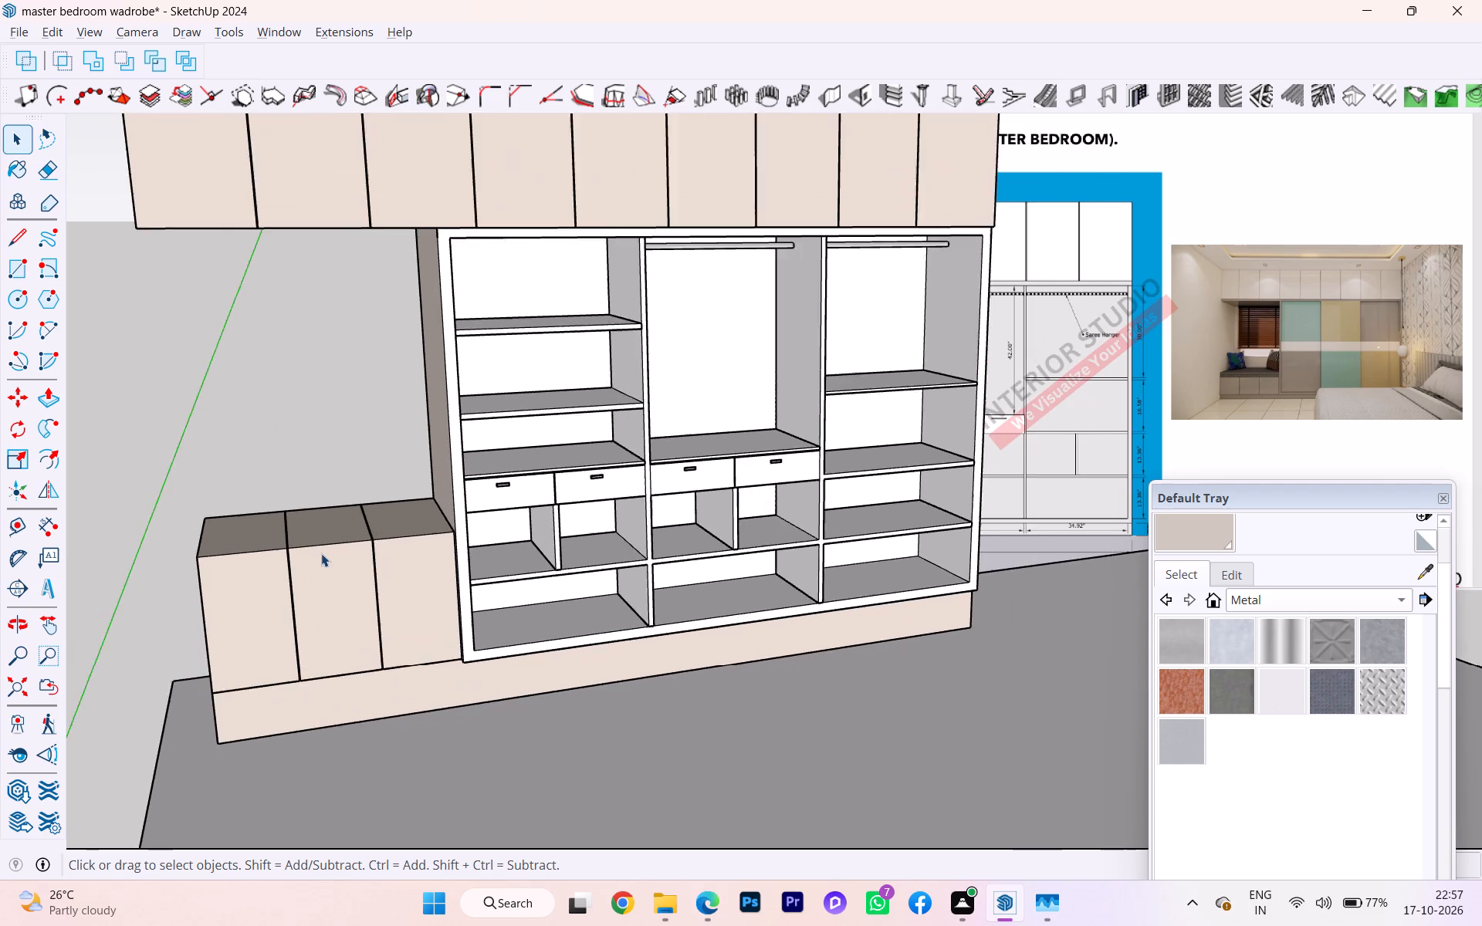
middle_click_drag(321, 553, 353, 661)
scroll(408, 553, "up", 6)
left_click(410, 540)
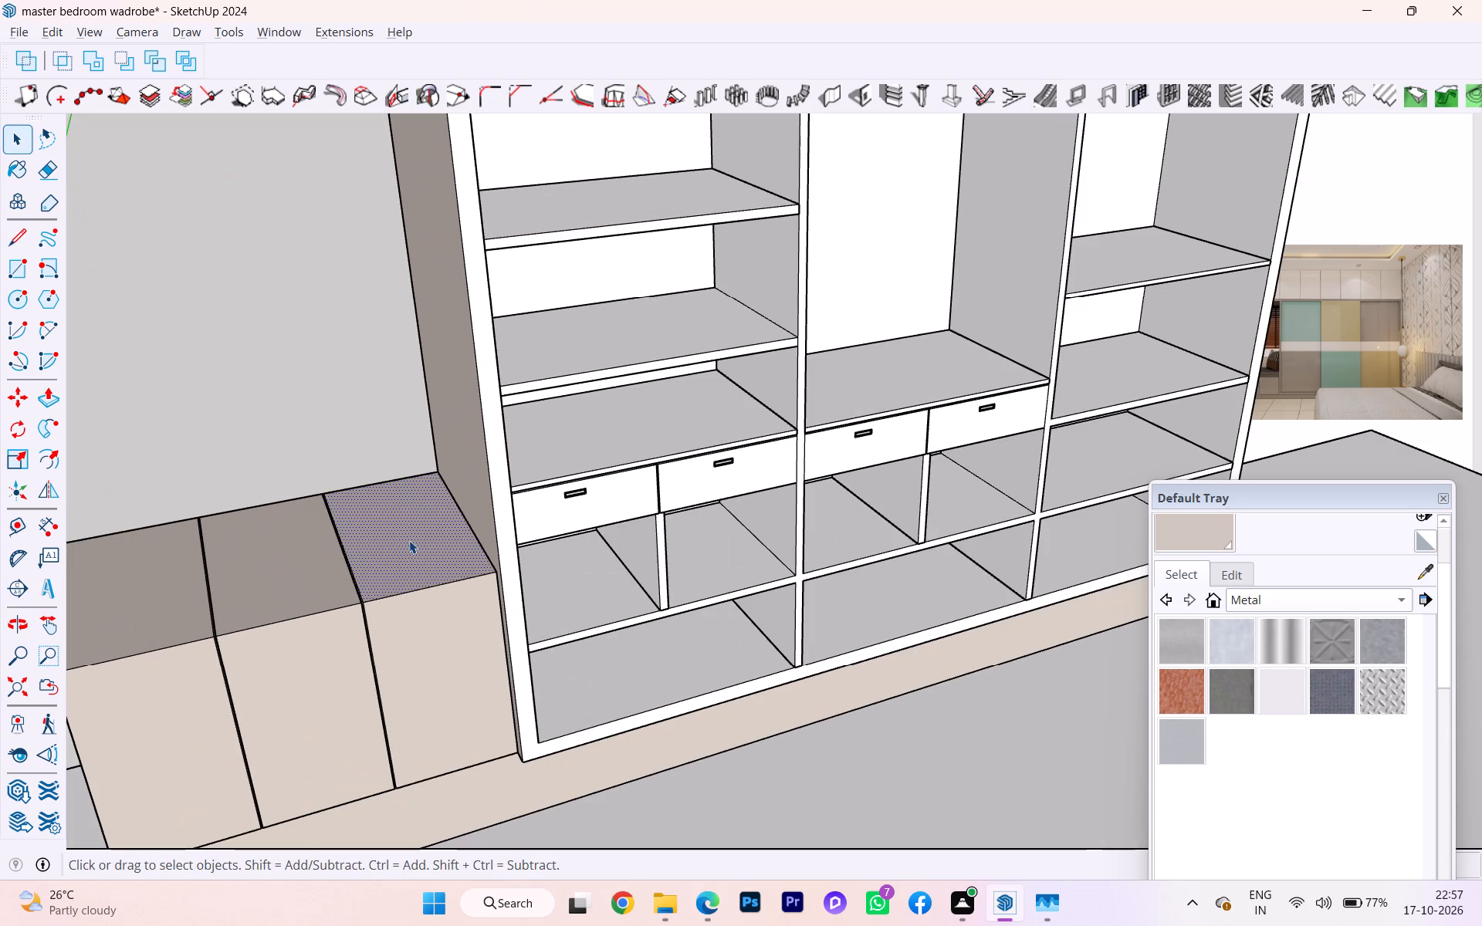
key("p")
left_click(409, 540)
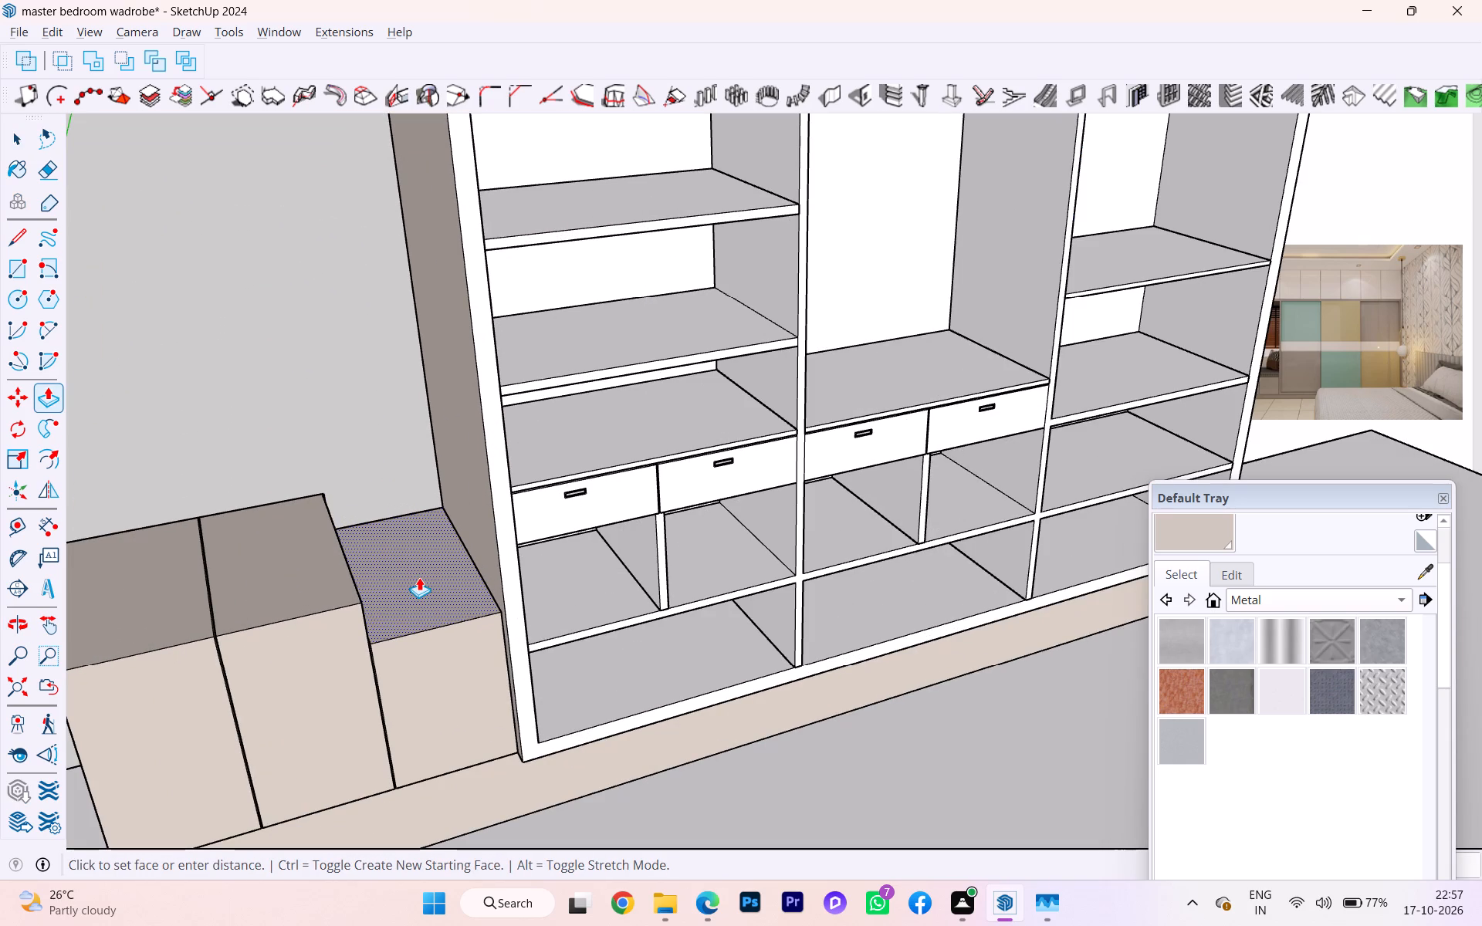
key("6")
key("Return")
left_click(294, 573)
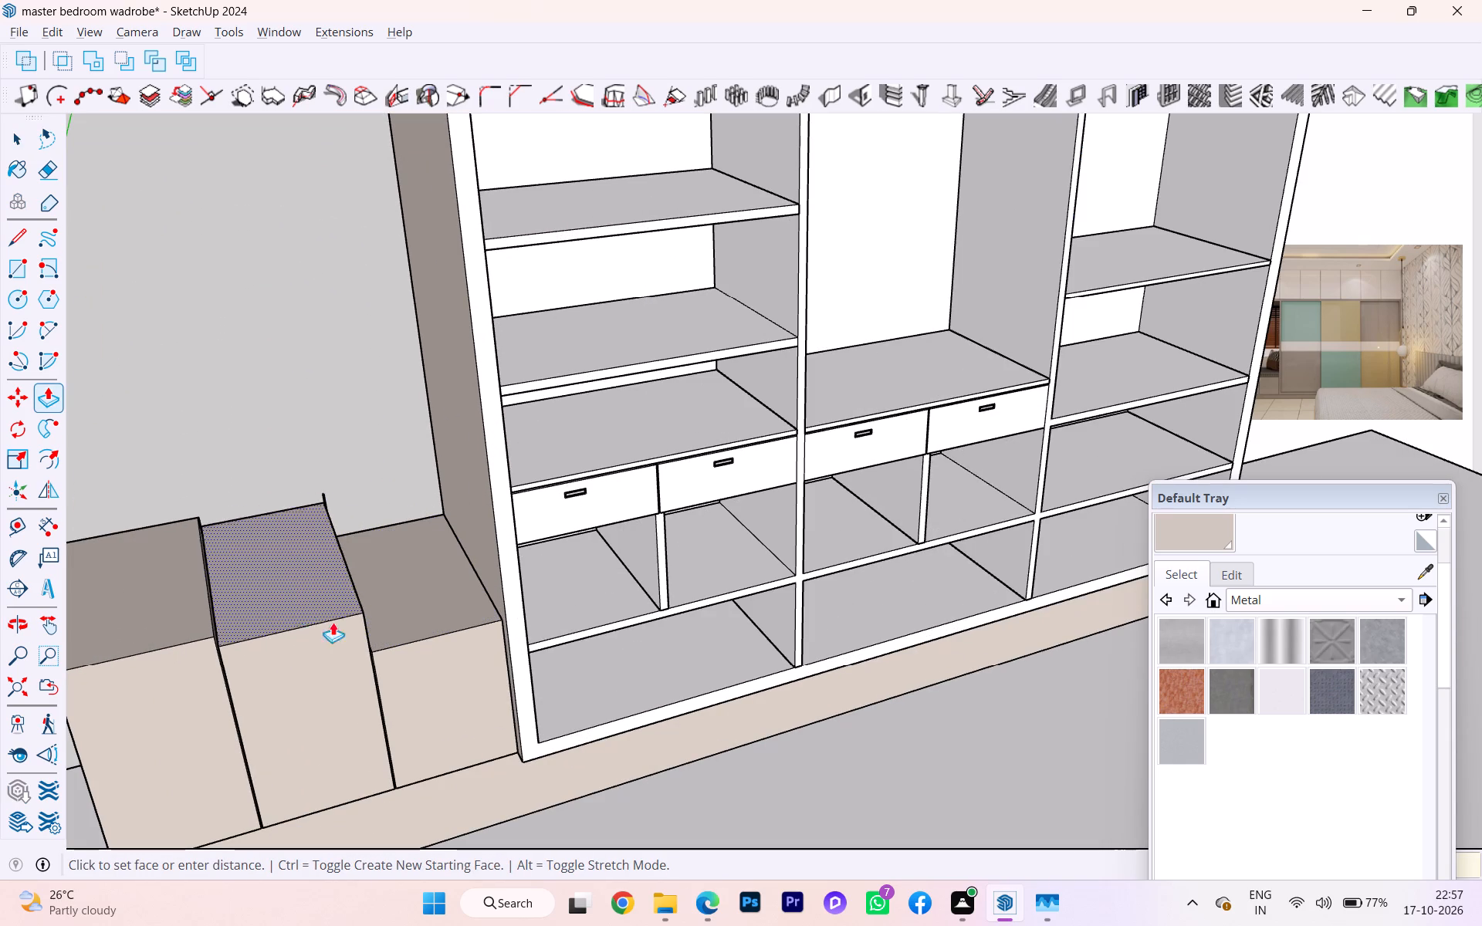
left_click(392, 635)
left_click(145, 573)
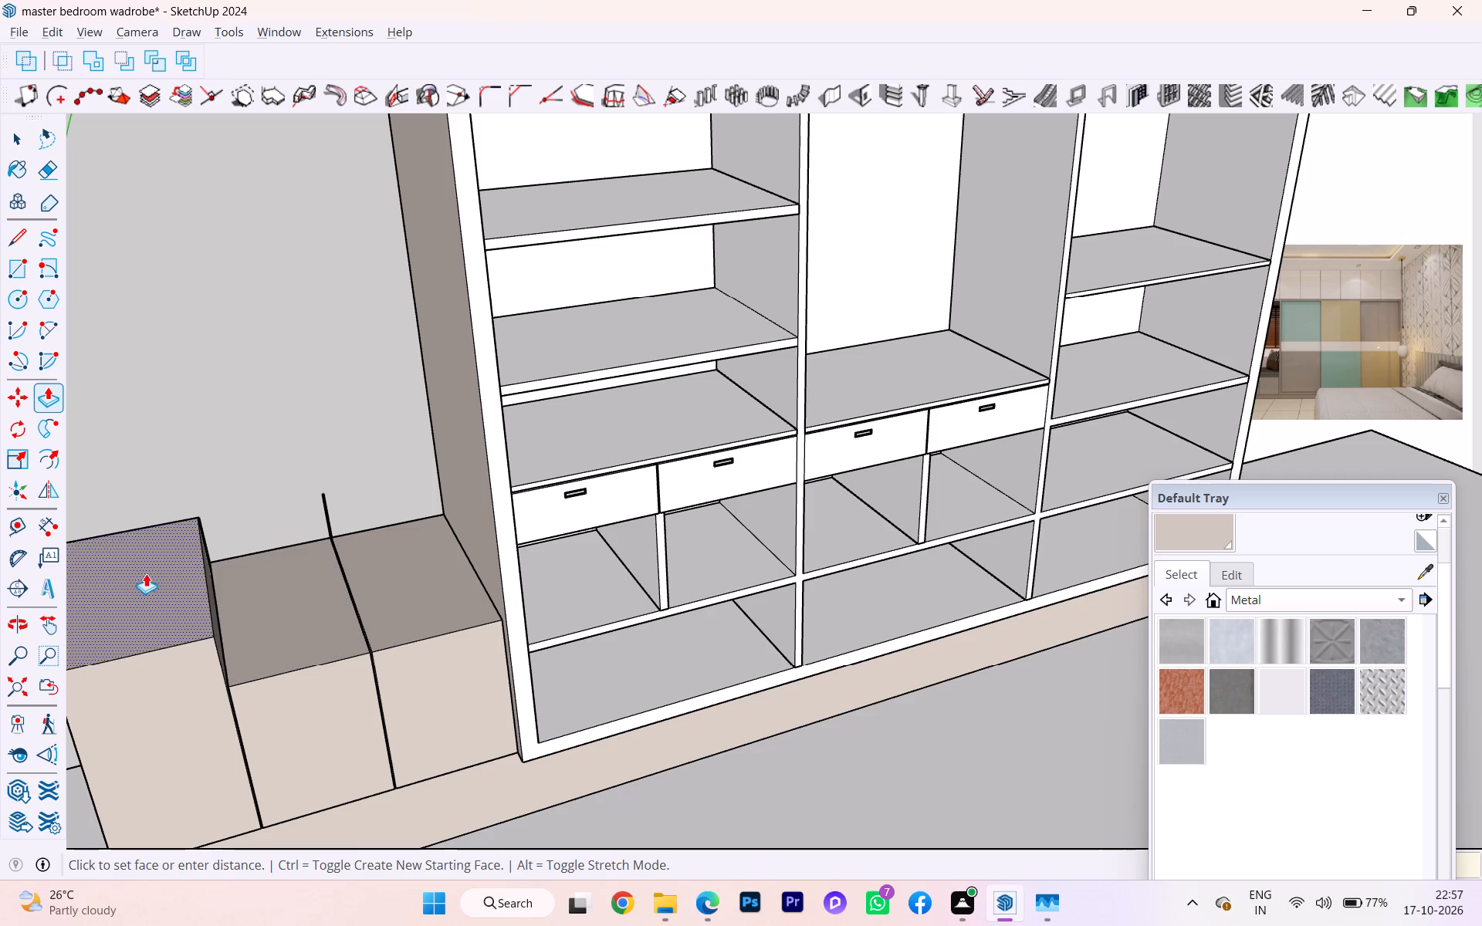
left_click(288, 668)
Erase the leftover vertical edges sticking up behind the seating box at its two divider gaps.
middle_click_drag(313, 586, 458, 499)
key("space")
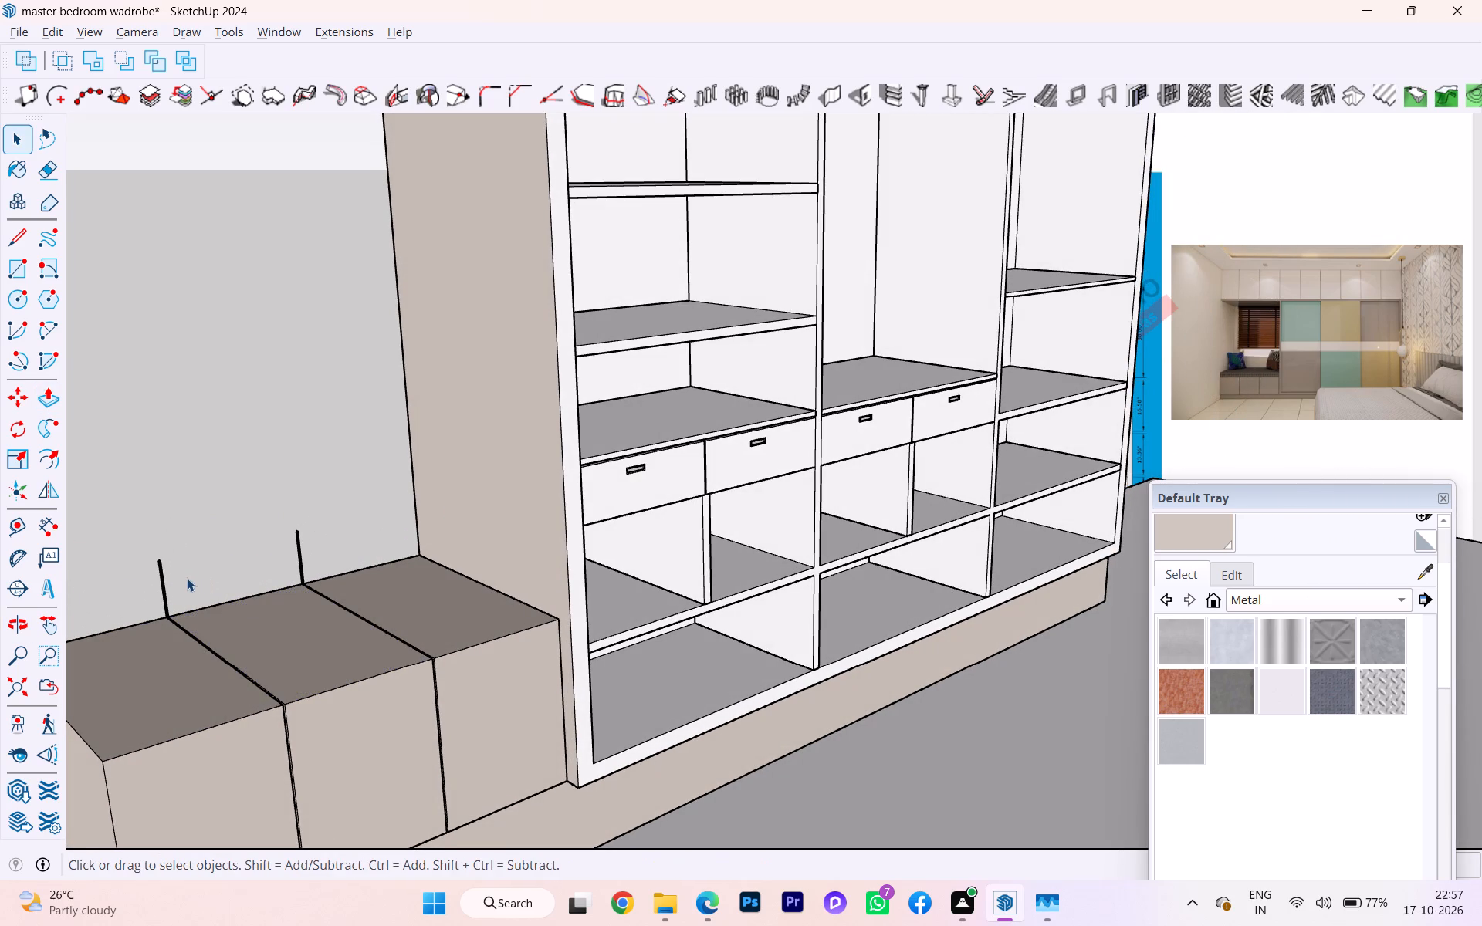
key("t")
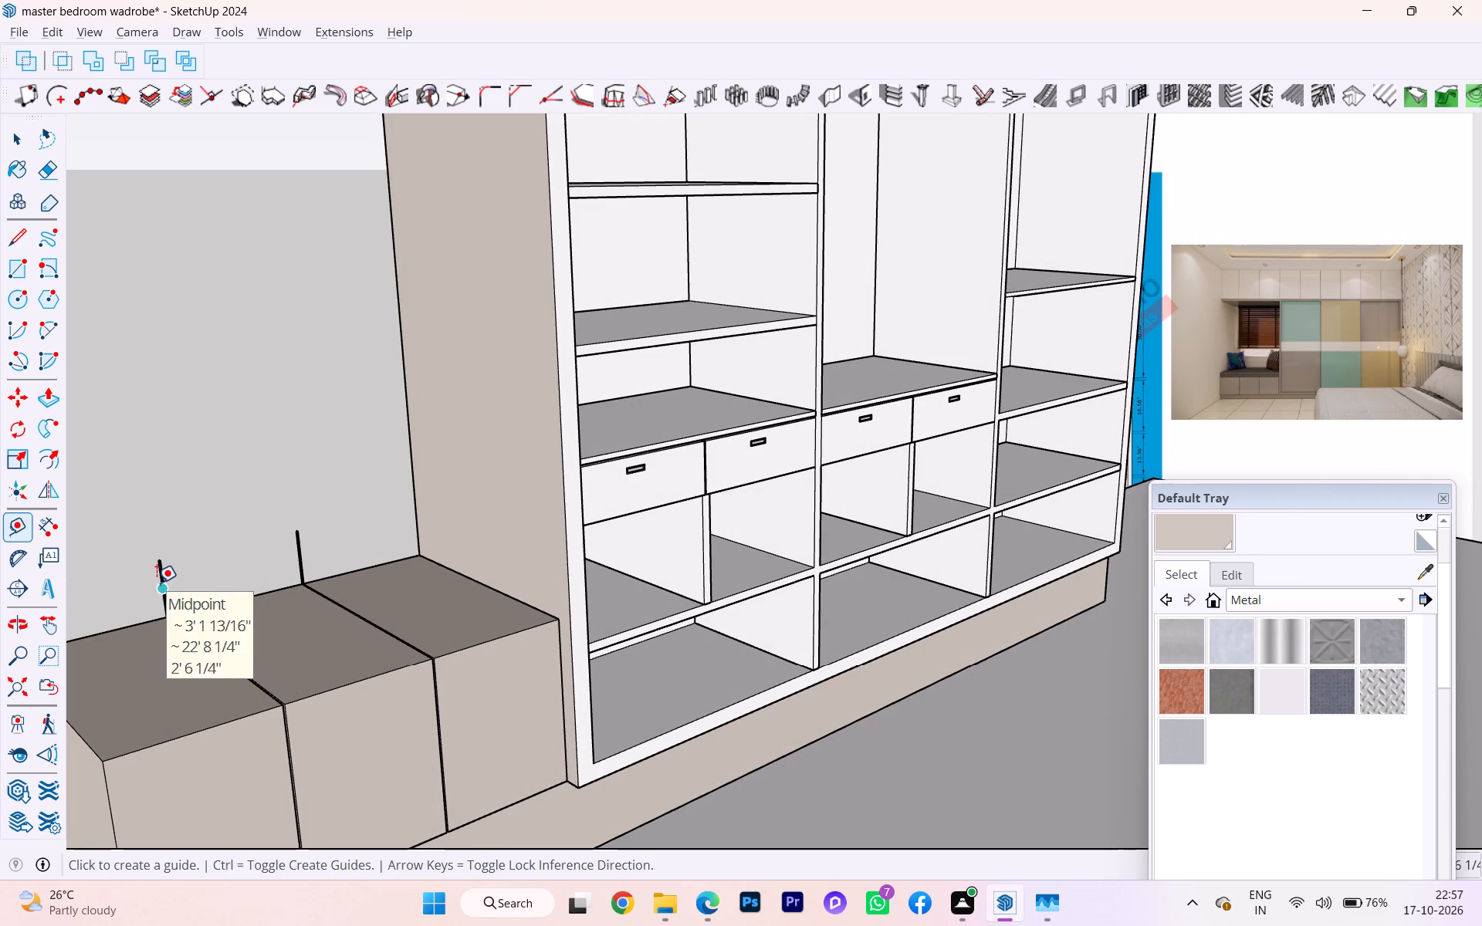
key("Escape")
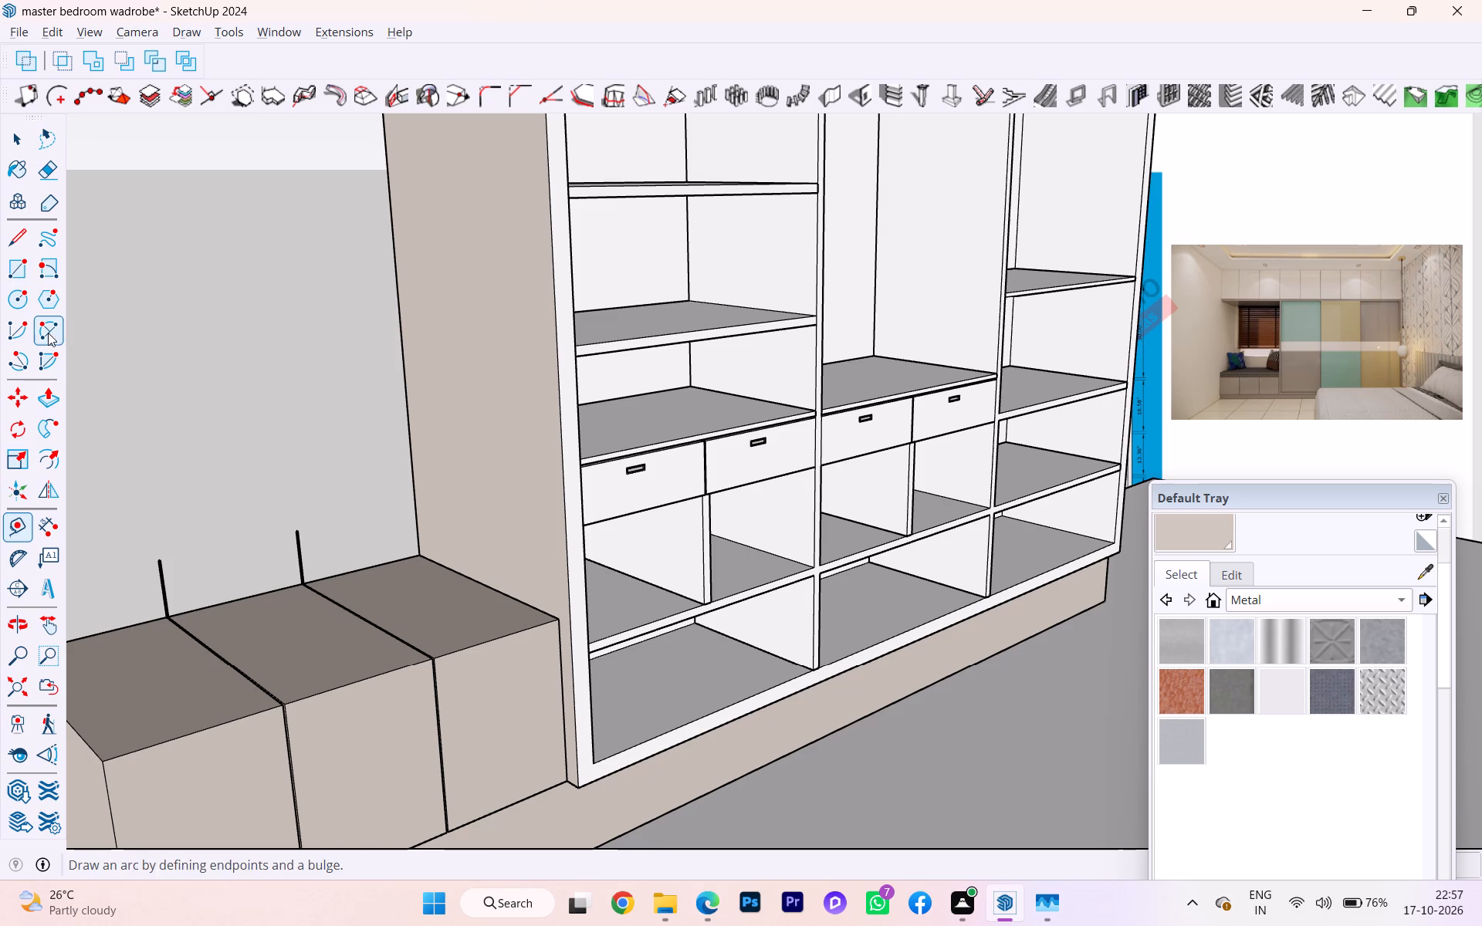
left_click(56, 172)
left_click(157, 563)
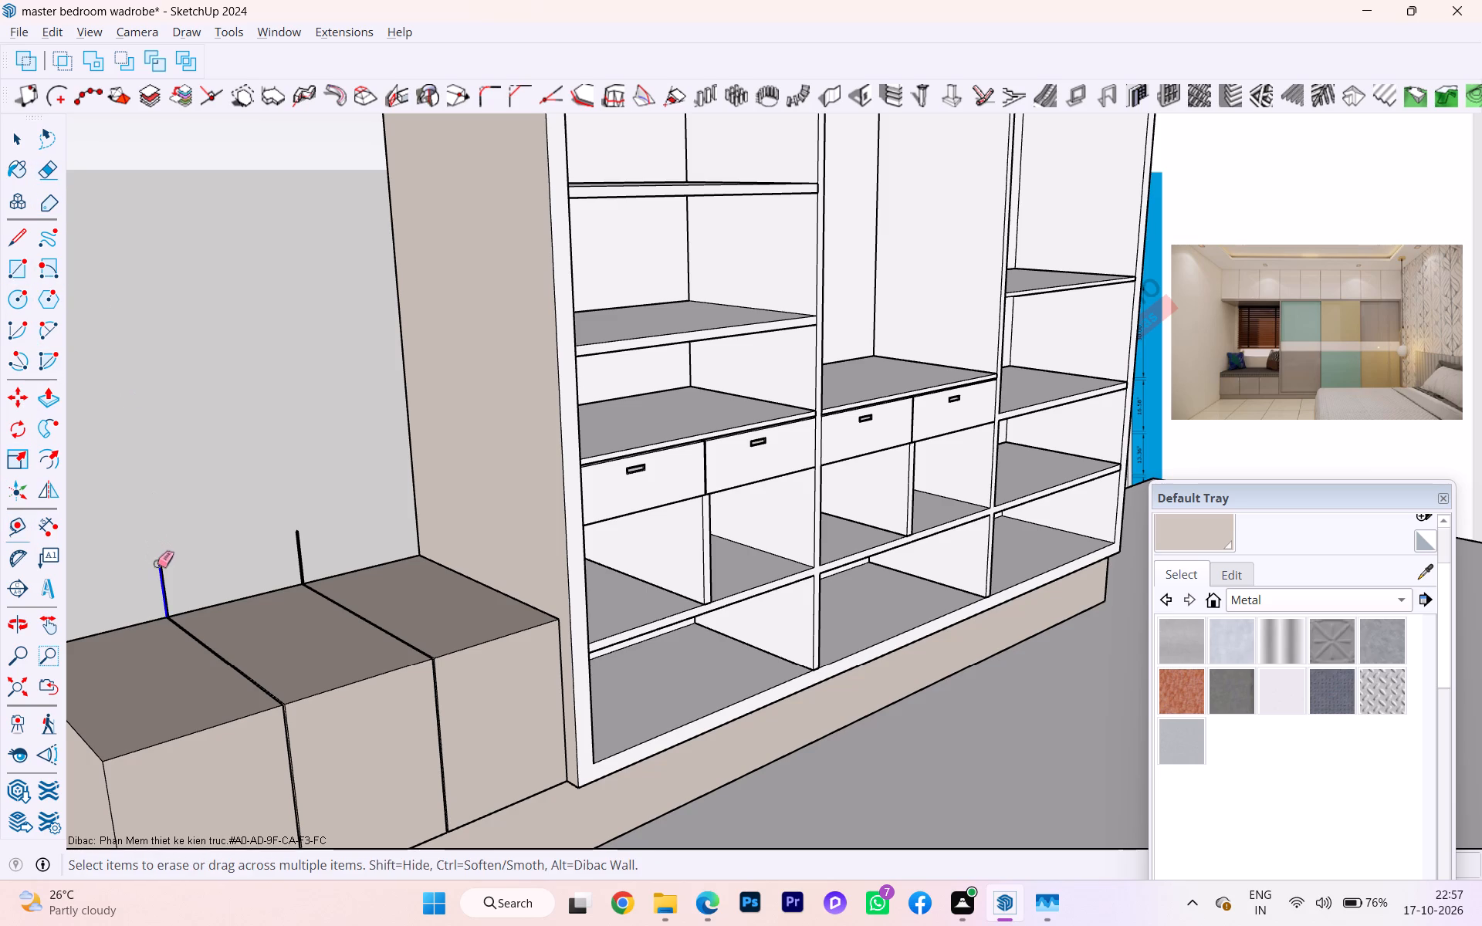
left_click(161, 566)
left_click(158, 559)
left_click_drag(307, 537, 265, 557)
left_click(299, 528)
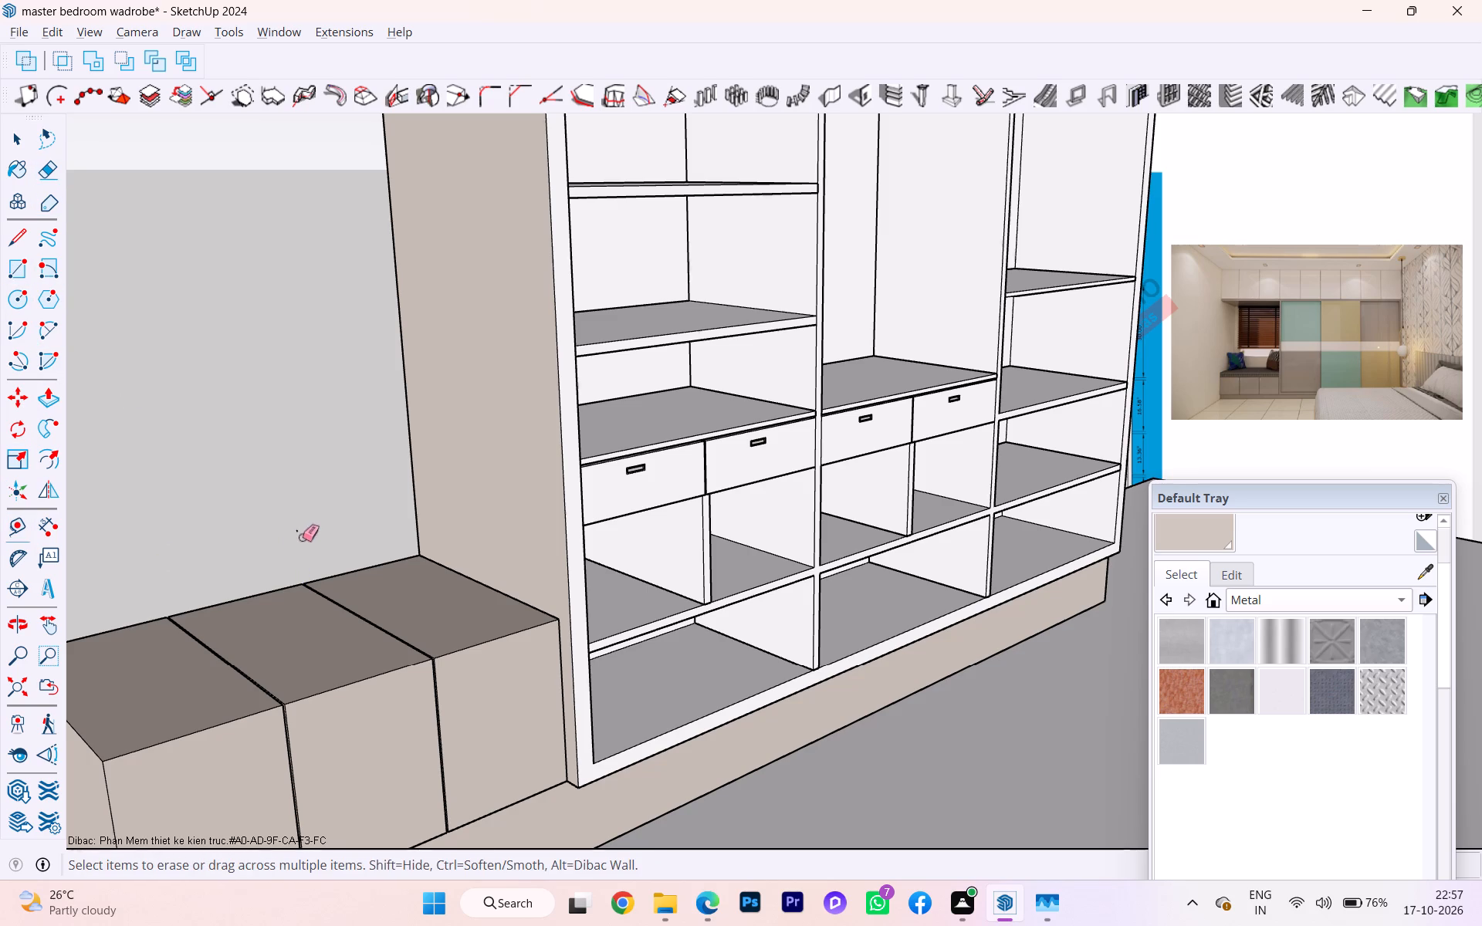
Examine the seating unit's sections, gaps and plinth from behind, the end and the front.
left_click(301, 536)
left_click(298, 530)
key("space")
left_click(290, 549)
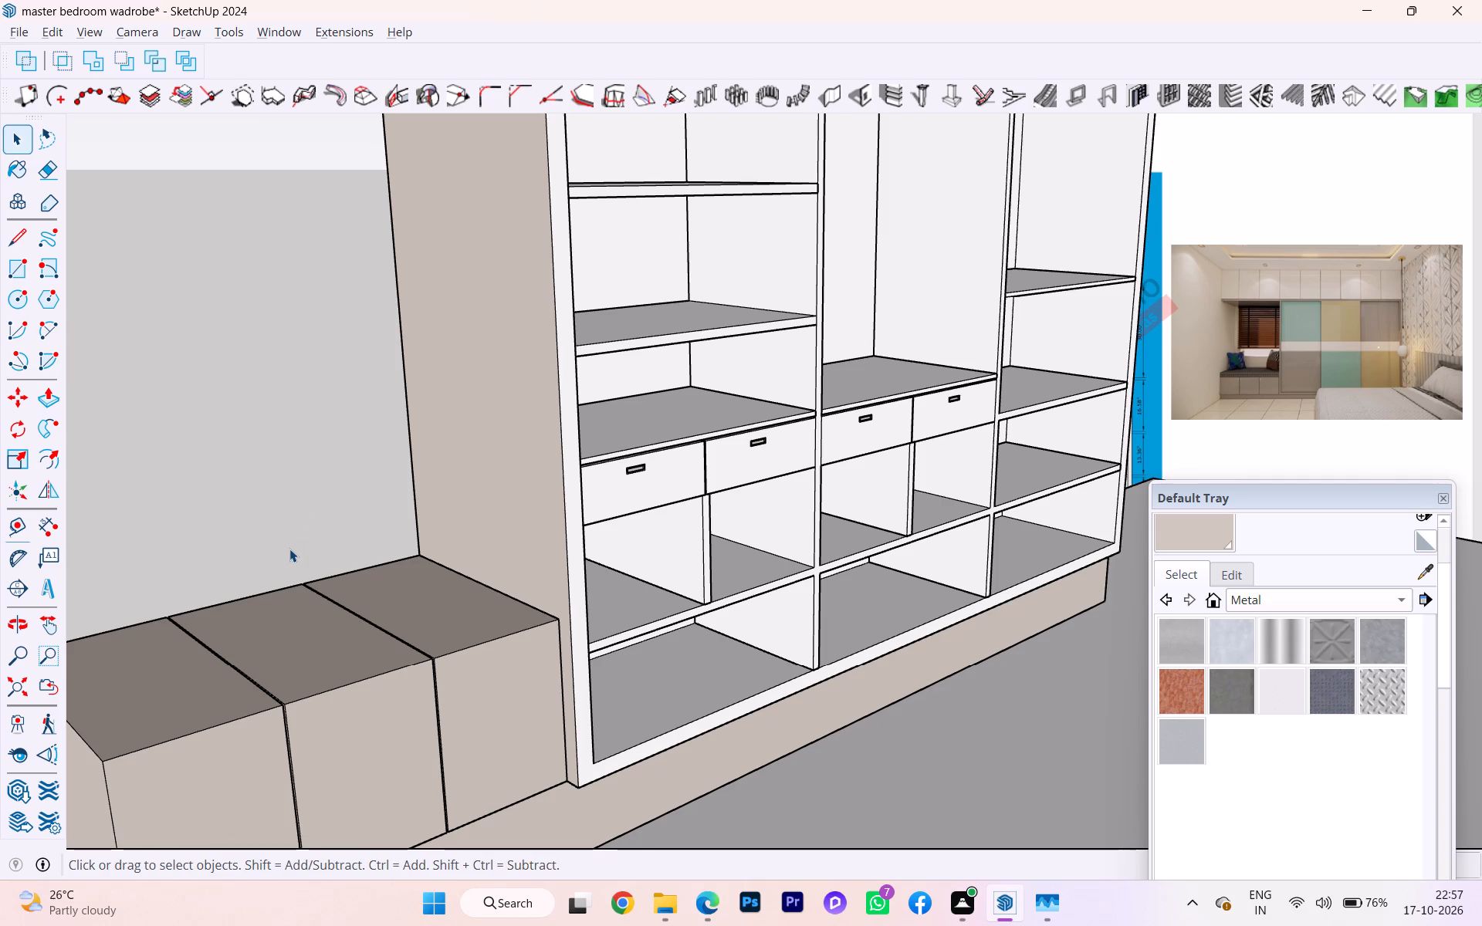
scroll(285, 555, "down", 4)
scroll(421, 578, "down", 1)
middle_click_drag(421, 586, 973, 531)
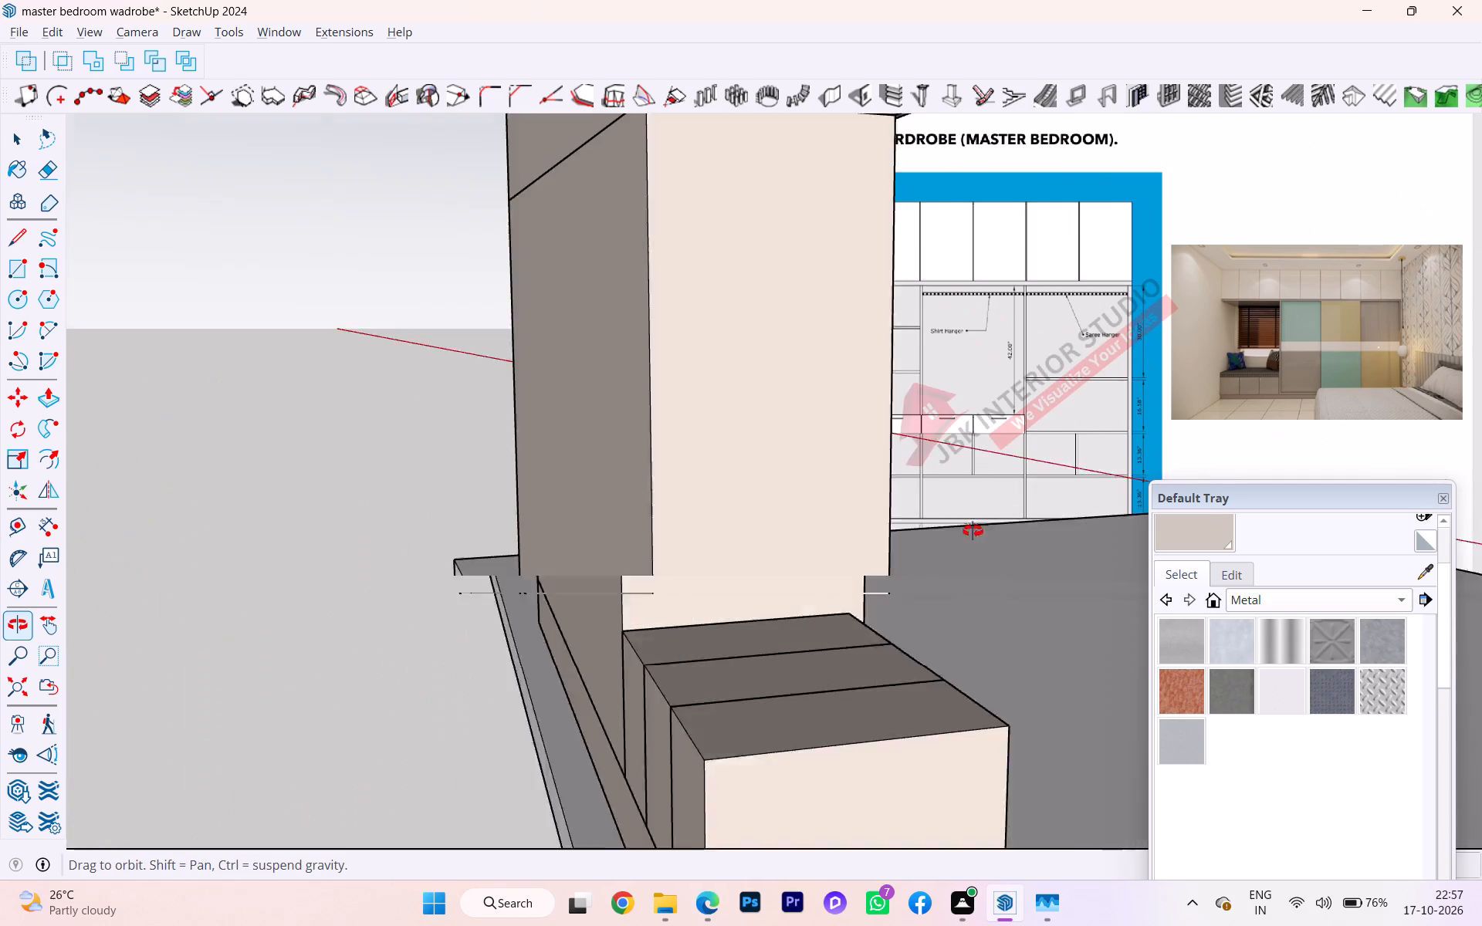
middle_click_drag(973, 531, 1015, 513)
scroll(796, 671, "down", 1)
middle_click_drag(792, 671, 1033, 644)
scroll(1031, 644, "up", 9)
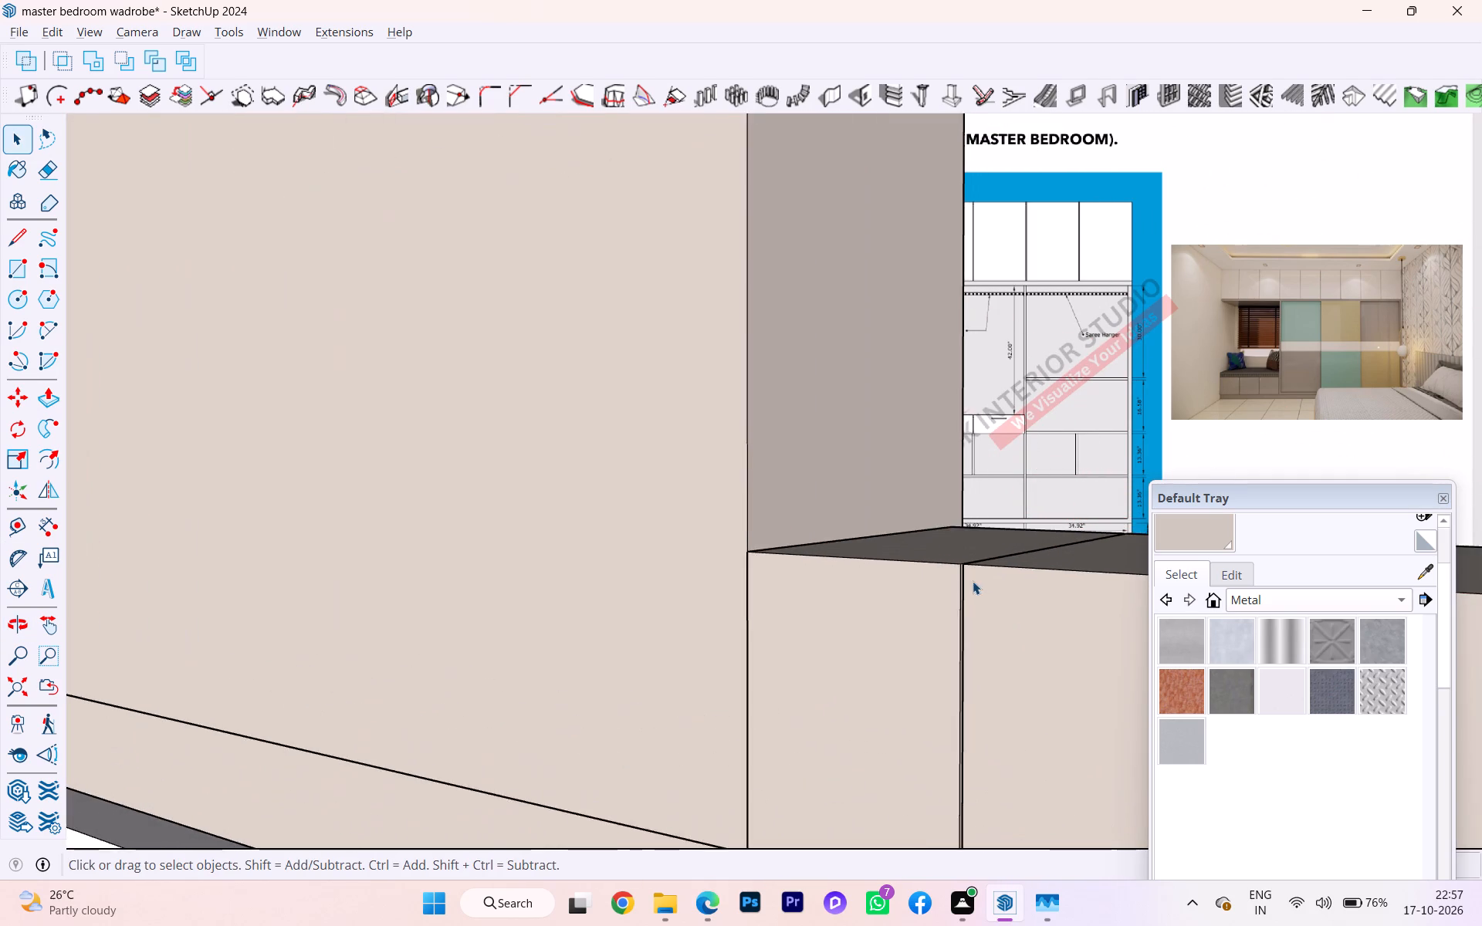
scroll(973, 581, "up", 2)
scroll(973, 581, "down", 1)
scroll(973, 581, "up", 2)
scroll(973, 581, "down", 2)
scroll(973, 581, "up", 7)
scroll(950, 566, "down", 2)
scroll(950, 565, "up", 5)
scroll(942, 556, "down", 5)
scroll(911, 573, "up", 2)
scroll(902, 577, "down", 5)
scroll(769, 656, "down", 3)
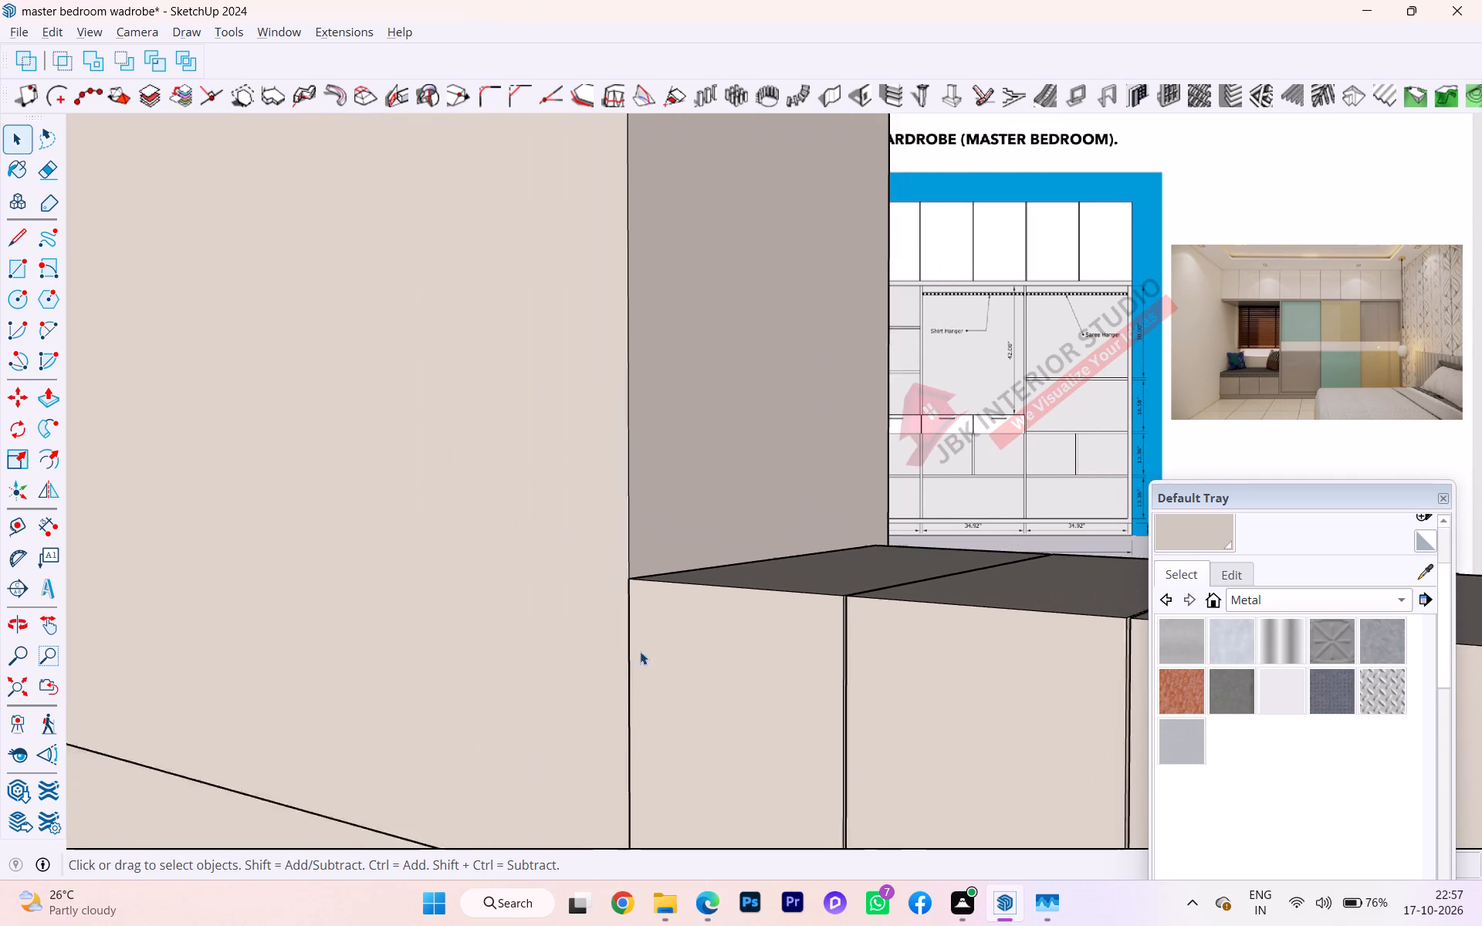
scroll(640, 651, "down", 12)
scroll(605, 584, "up", 1)
scroll(617, 584, "down", 2)
middle_click_drag(920, 606, 178, 693)
left_click(247, 683)
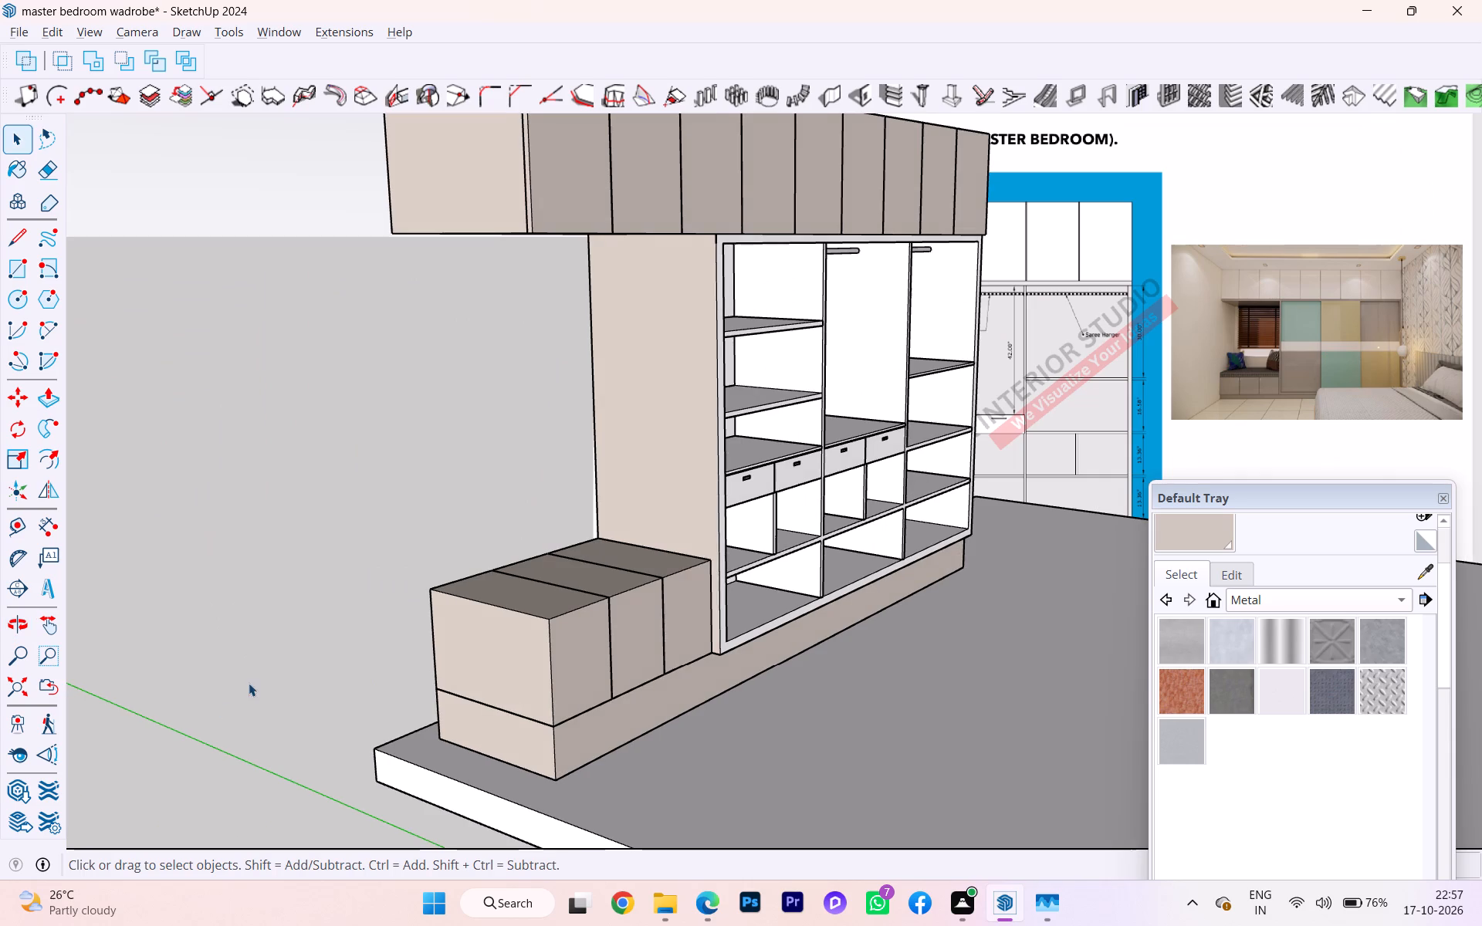
scroll(472, 663, "down", 1)
middle_click_drag(426, 680, 116, 701)
scroll(118, 699, "down", 4)
scroll(122, 701, "up", 1)
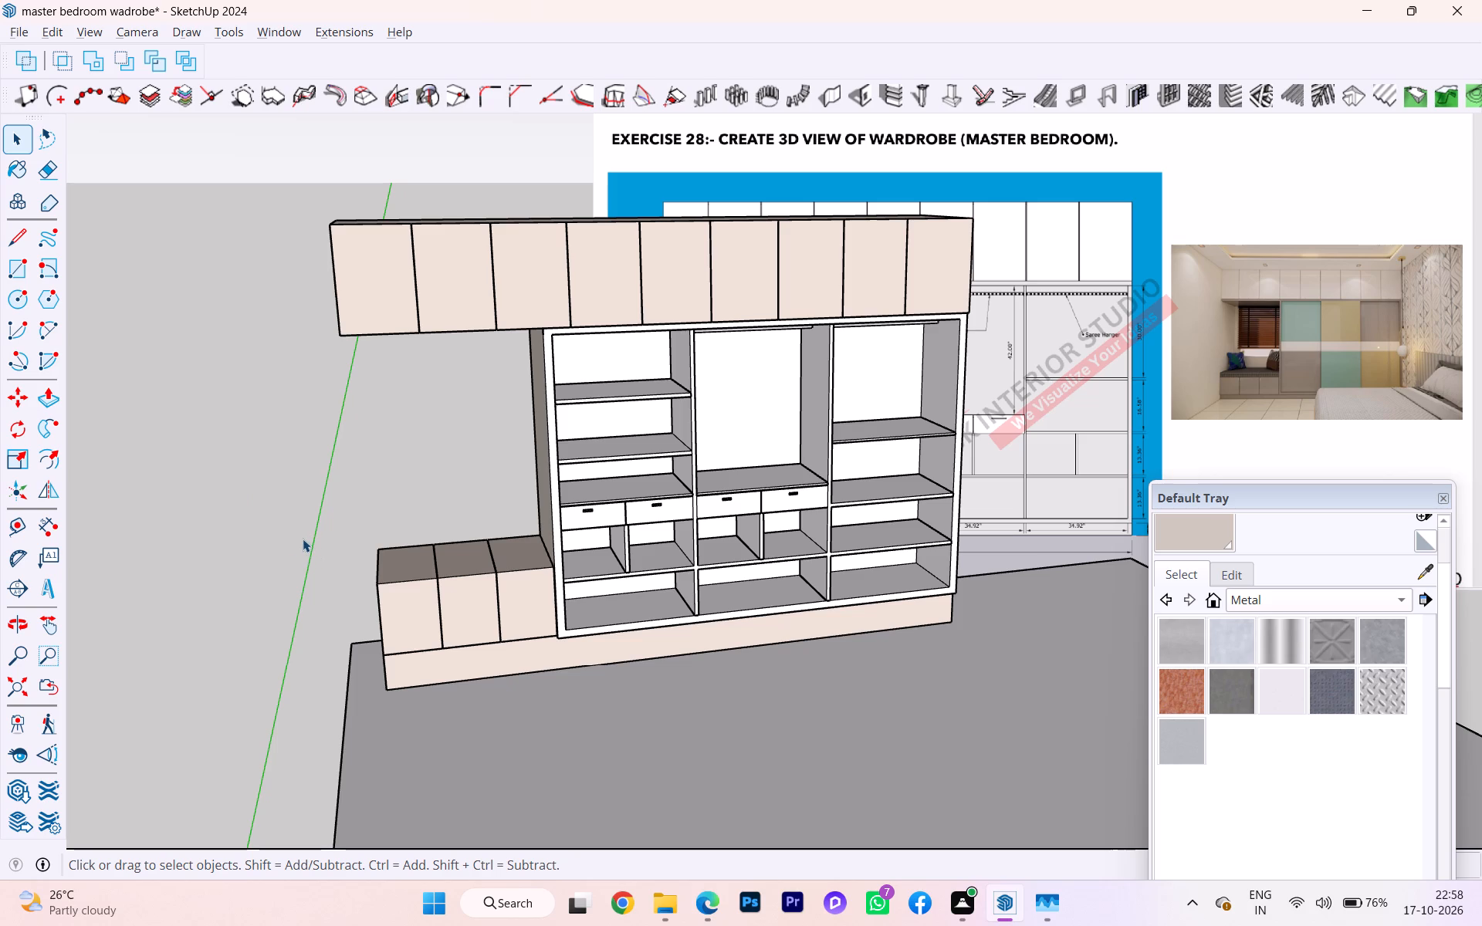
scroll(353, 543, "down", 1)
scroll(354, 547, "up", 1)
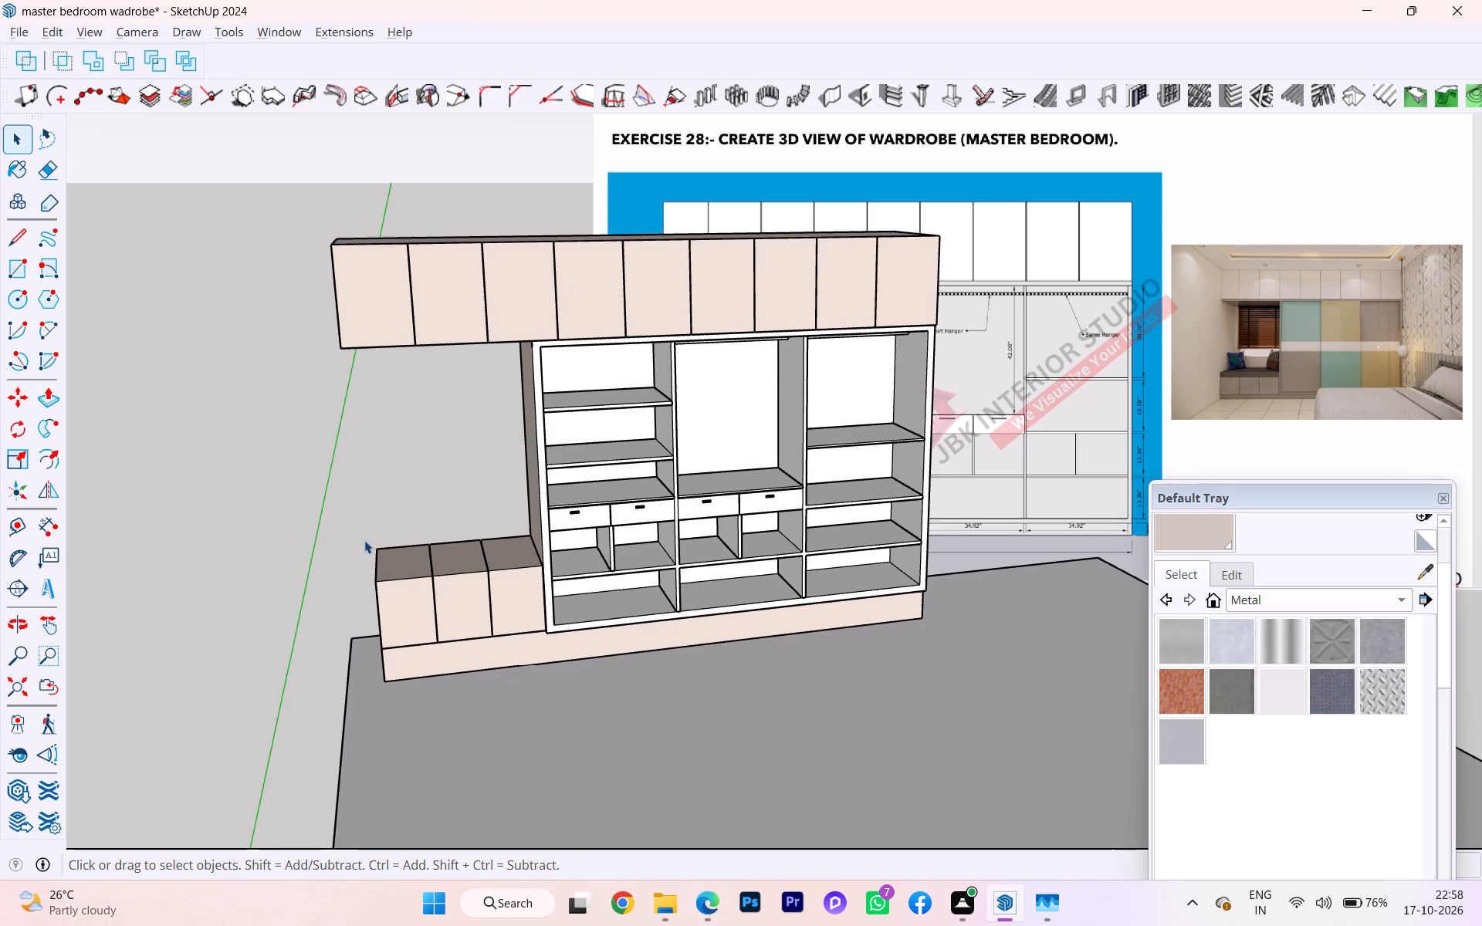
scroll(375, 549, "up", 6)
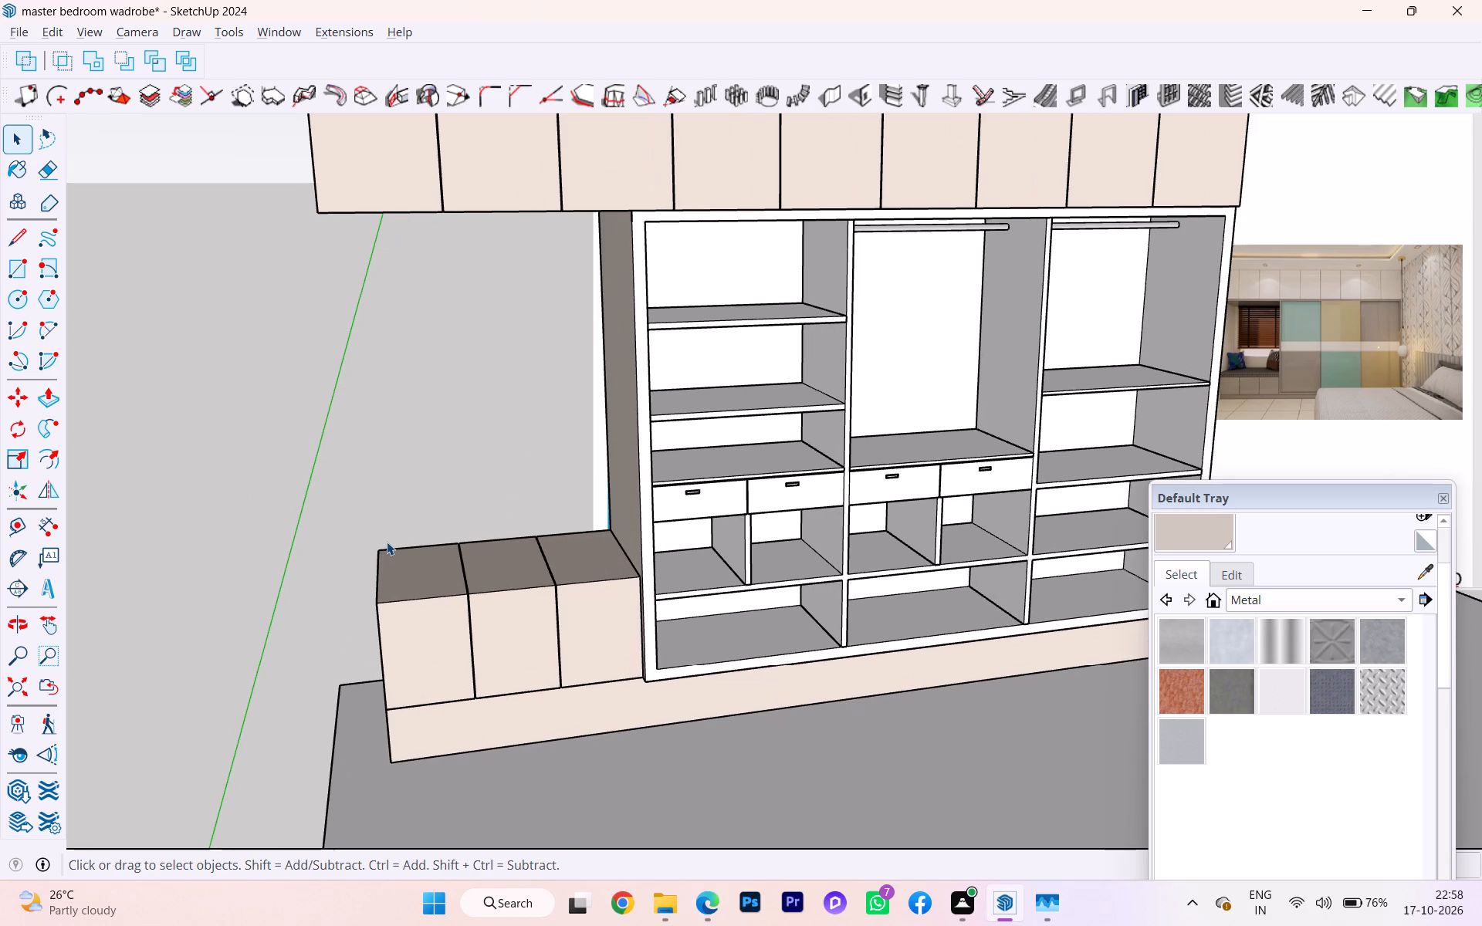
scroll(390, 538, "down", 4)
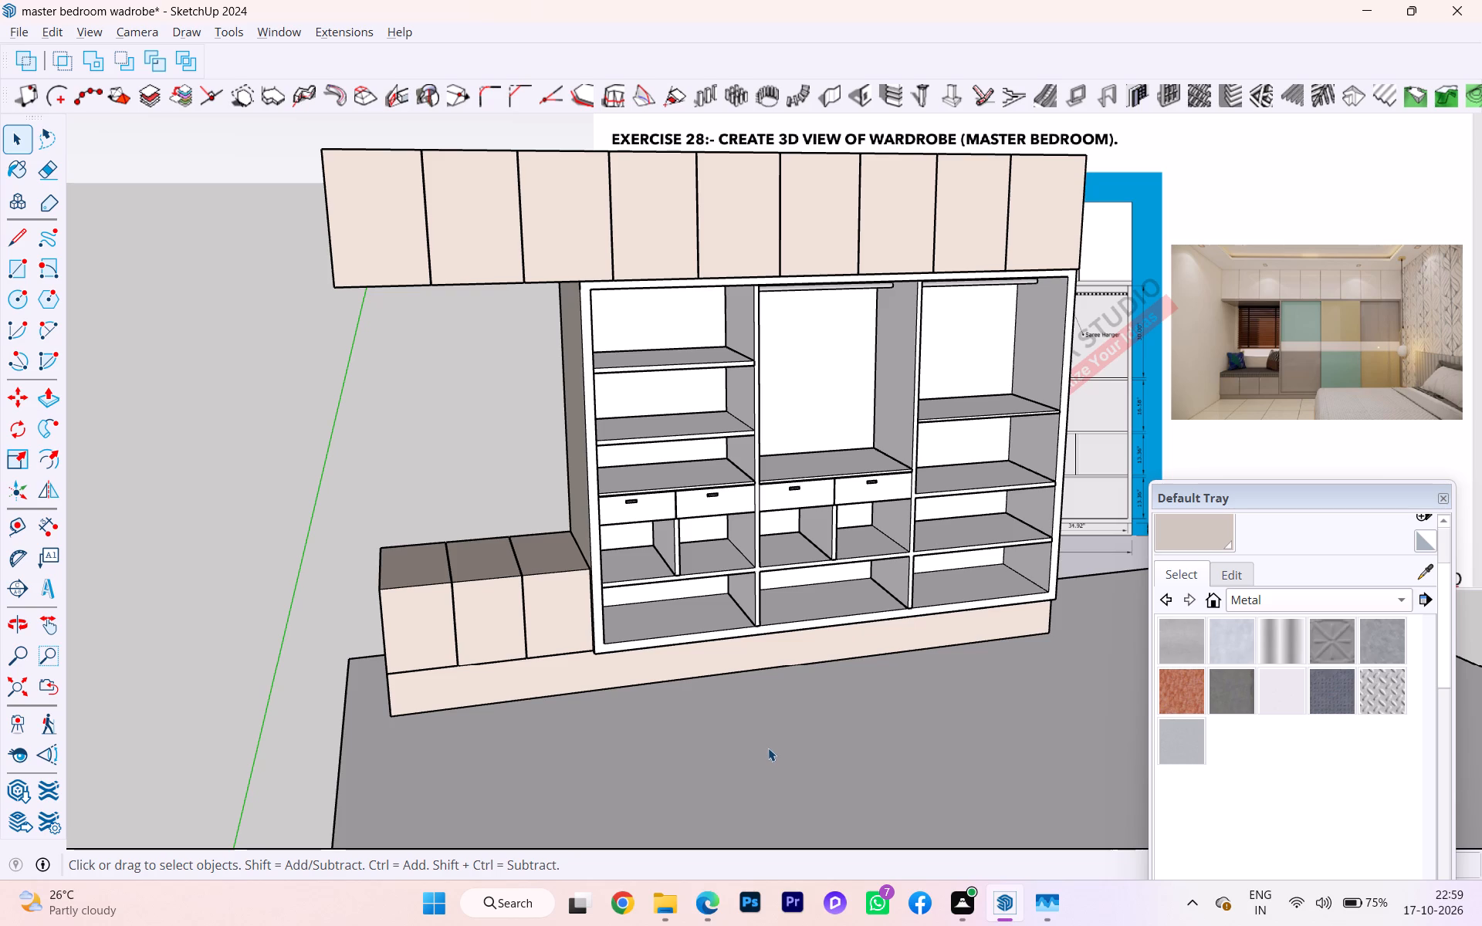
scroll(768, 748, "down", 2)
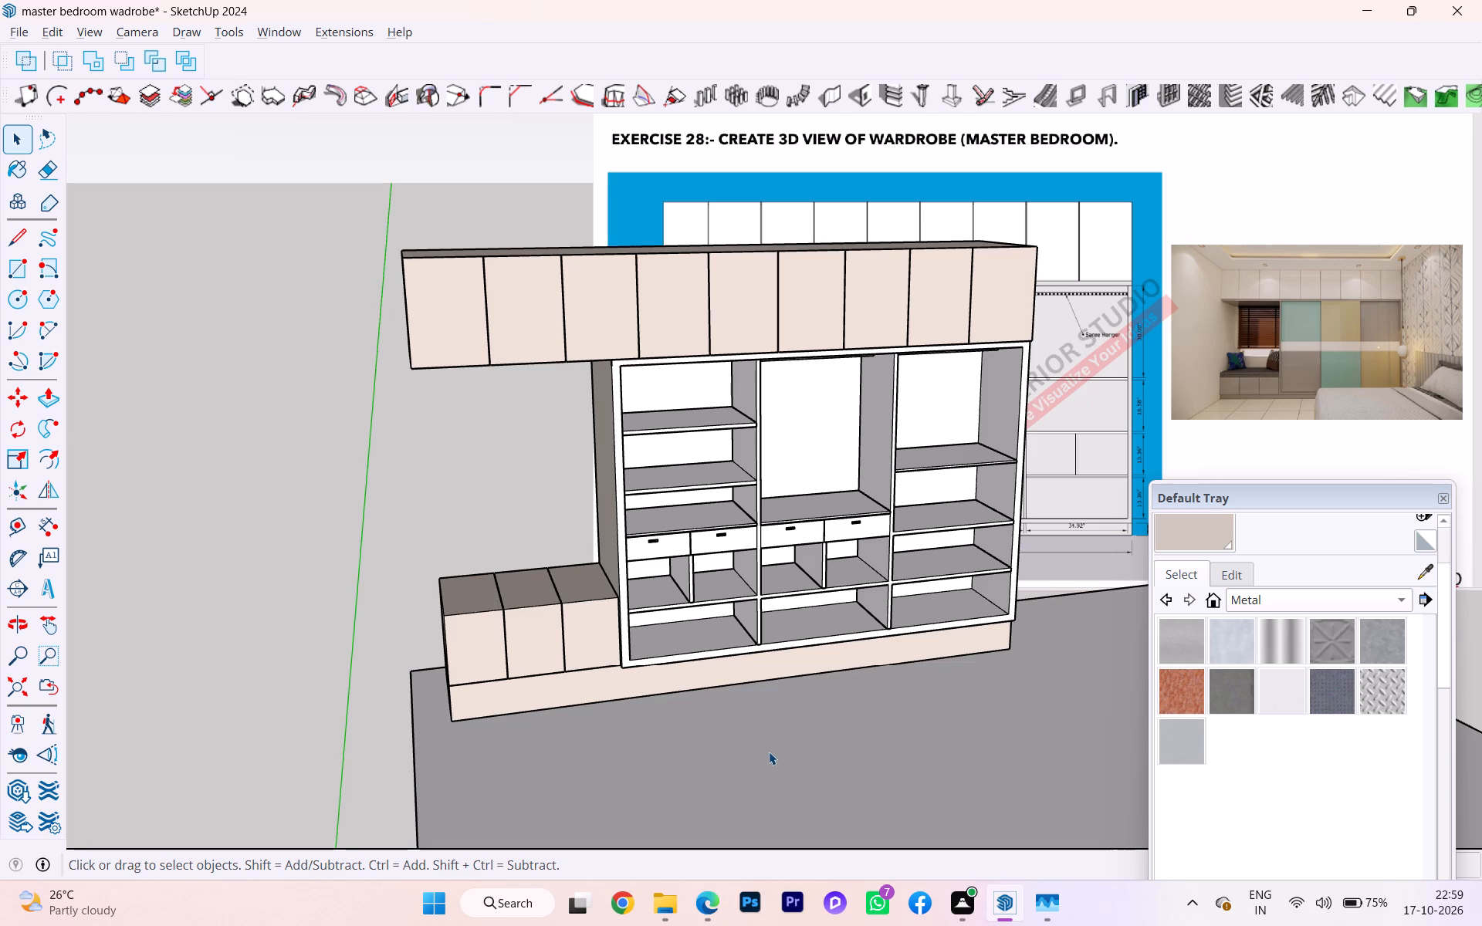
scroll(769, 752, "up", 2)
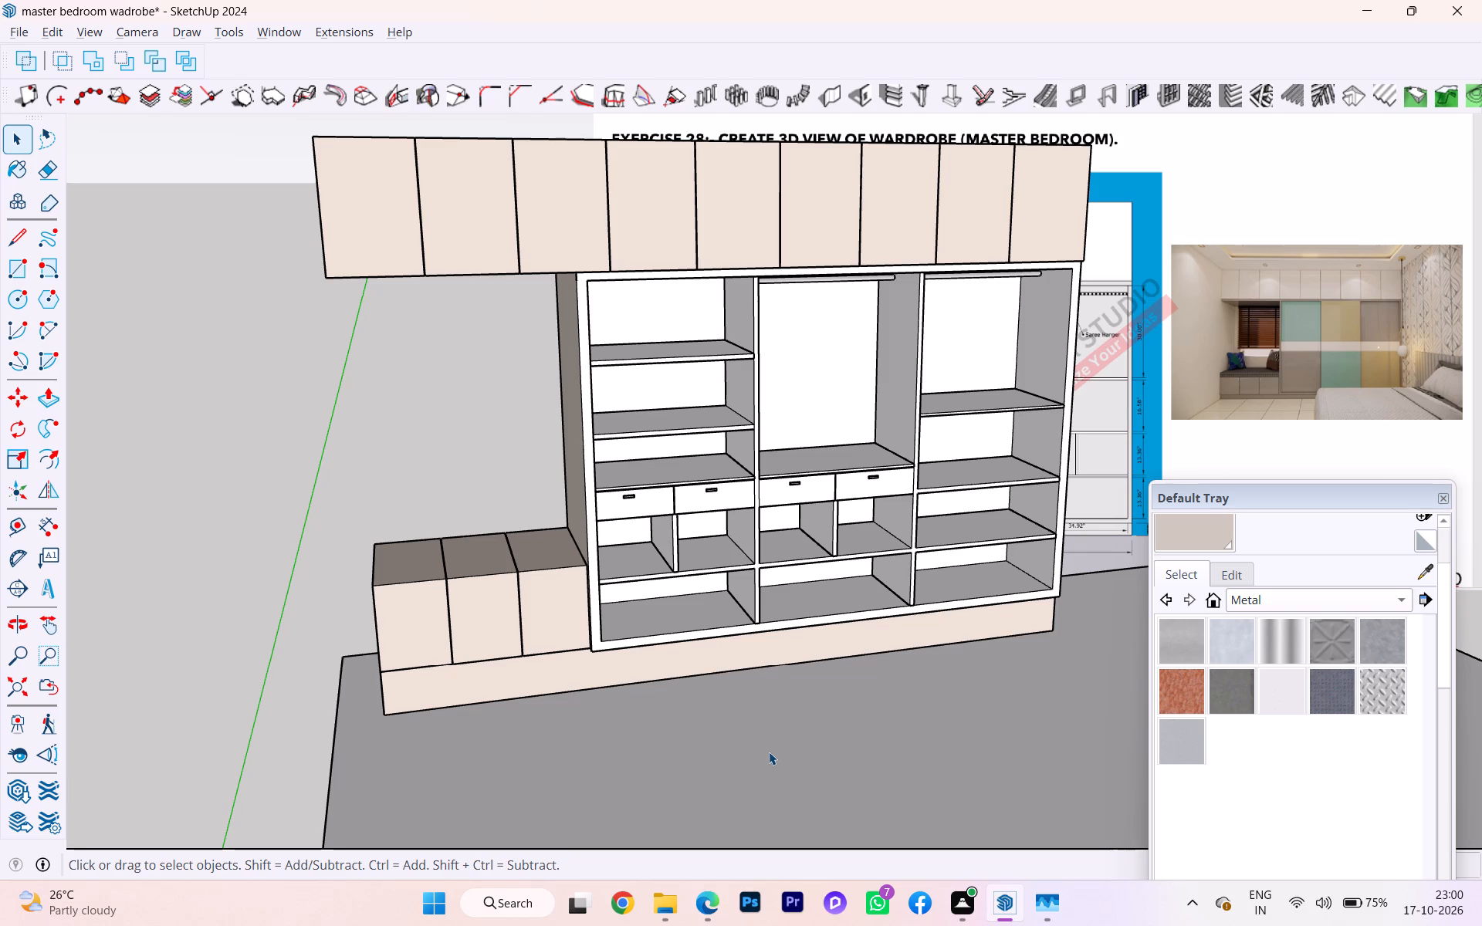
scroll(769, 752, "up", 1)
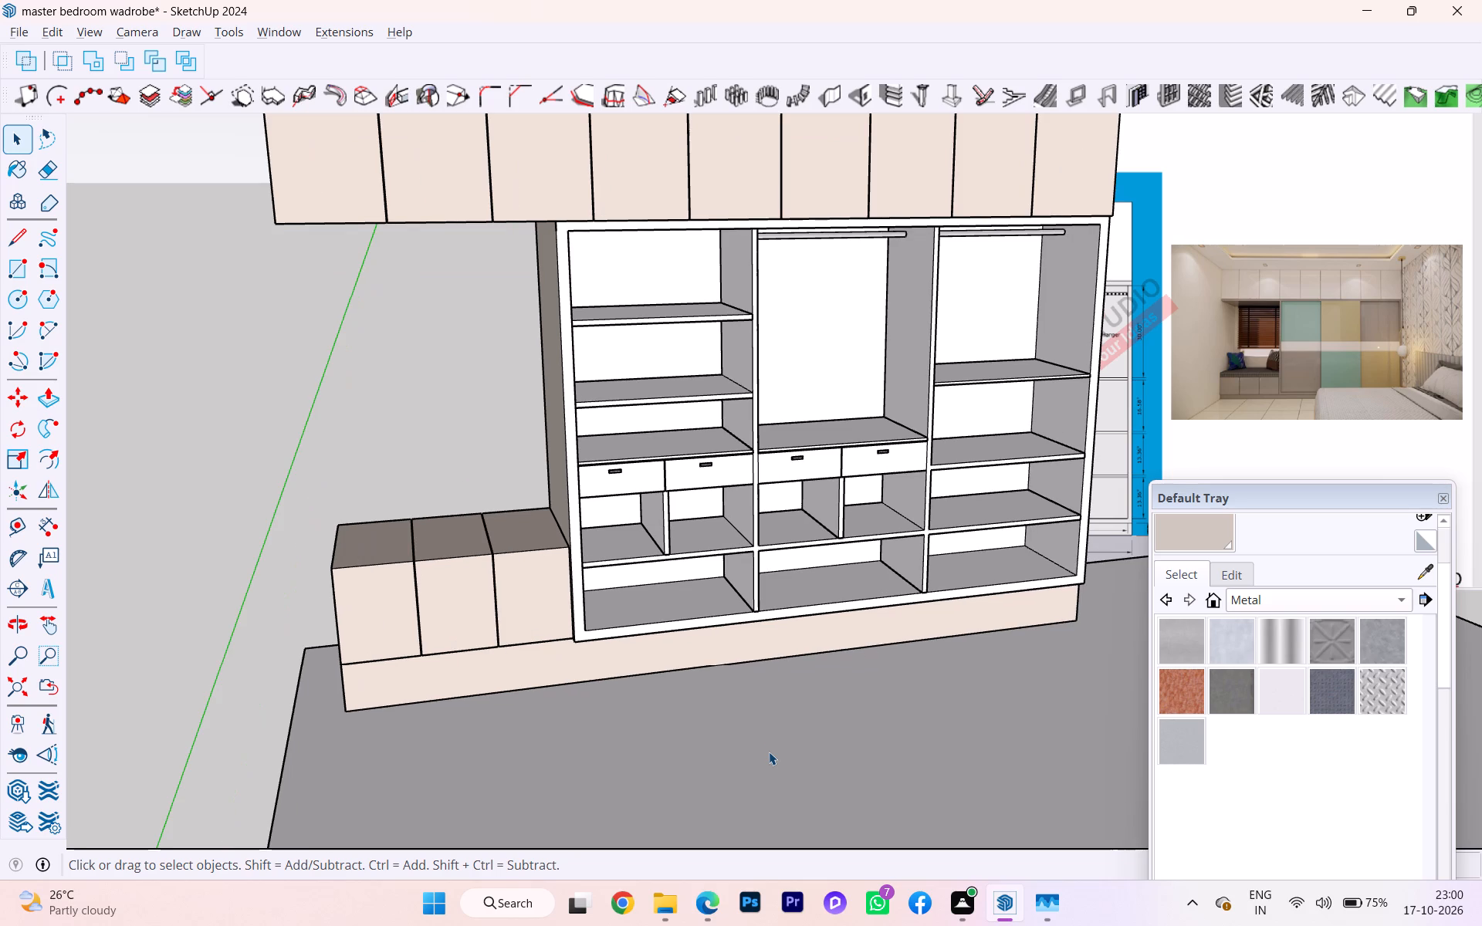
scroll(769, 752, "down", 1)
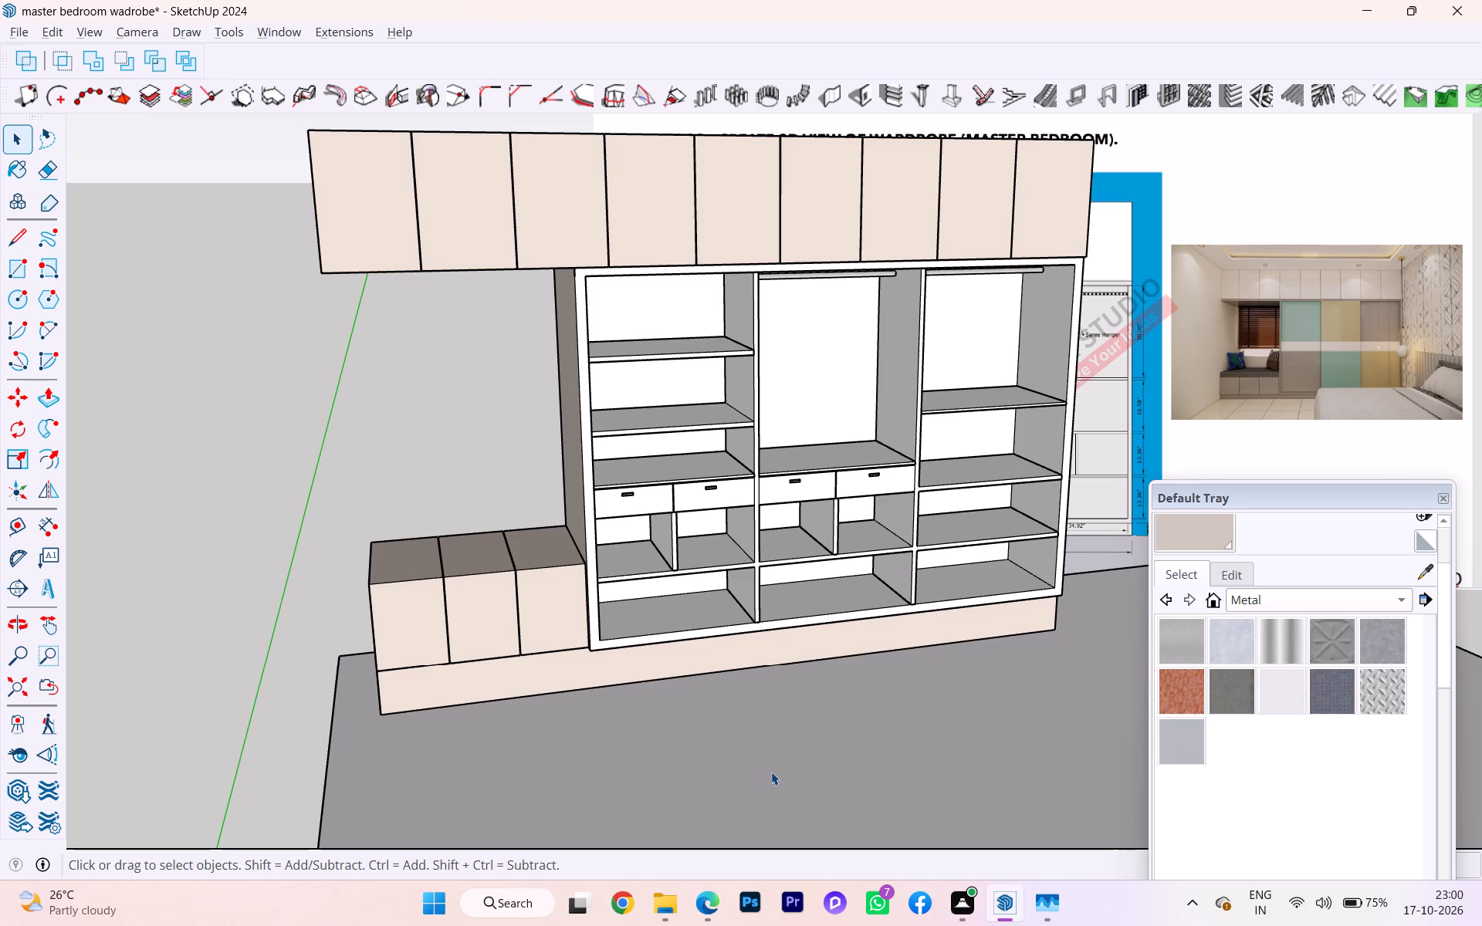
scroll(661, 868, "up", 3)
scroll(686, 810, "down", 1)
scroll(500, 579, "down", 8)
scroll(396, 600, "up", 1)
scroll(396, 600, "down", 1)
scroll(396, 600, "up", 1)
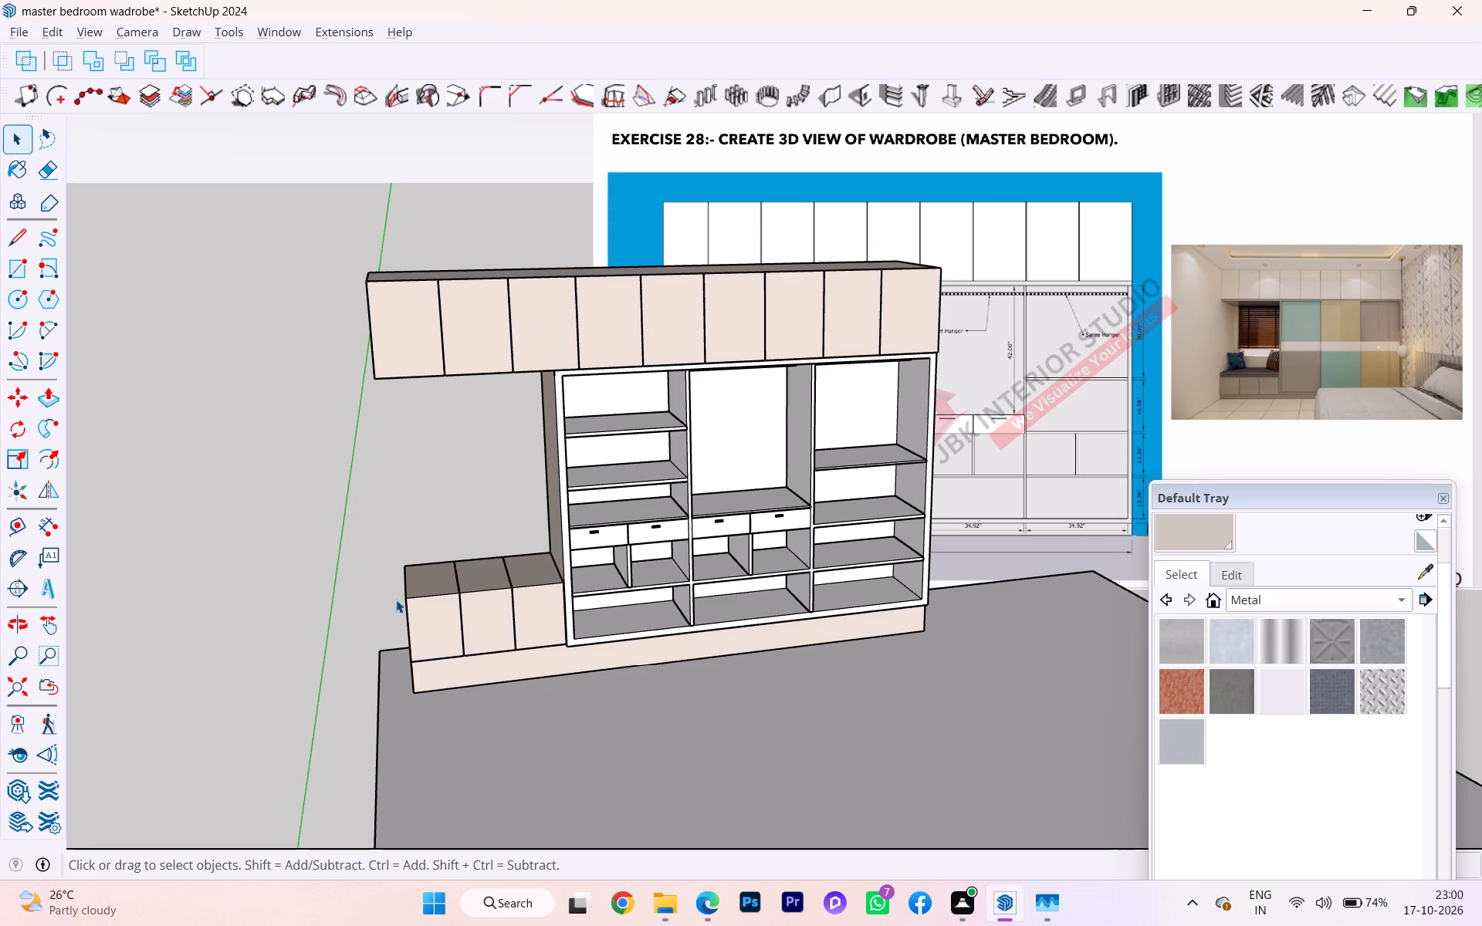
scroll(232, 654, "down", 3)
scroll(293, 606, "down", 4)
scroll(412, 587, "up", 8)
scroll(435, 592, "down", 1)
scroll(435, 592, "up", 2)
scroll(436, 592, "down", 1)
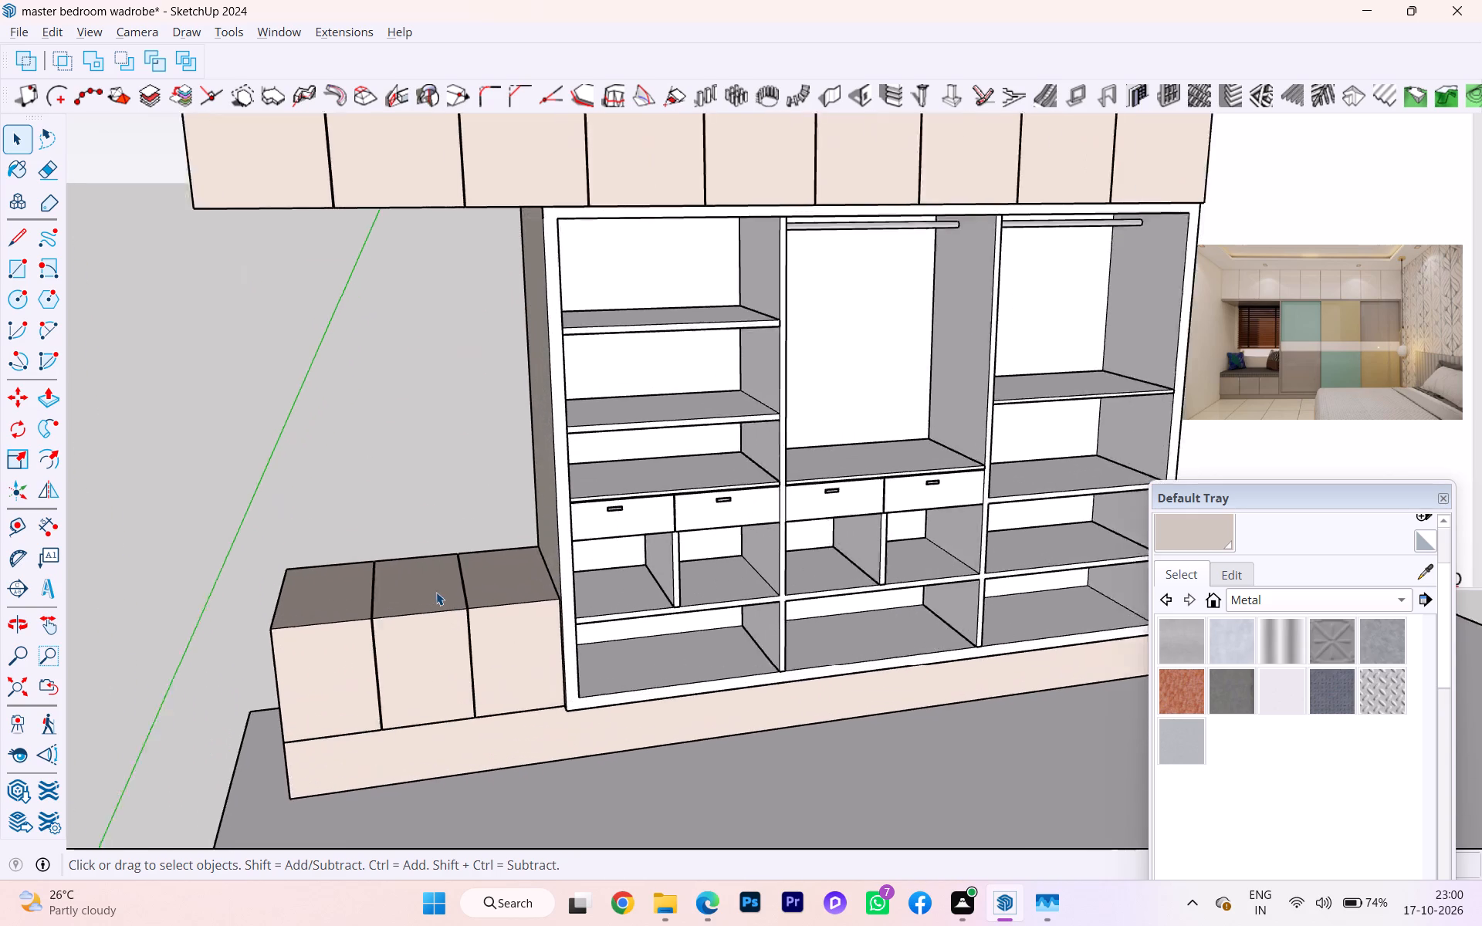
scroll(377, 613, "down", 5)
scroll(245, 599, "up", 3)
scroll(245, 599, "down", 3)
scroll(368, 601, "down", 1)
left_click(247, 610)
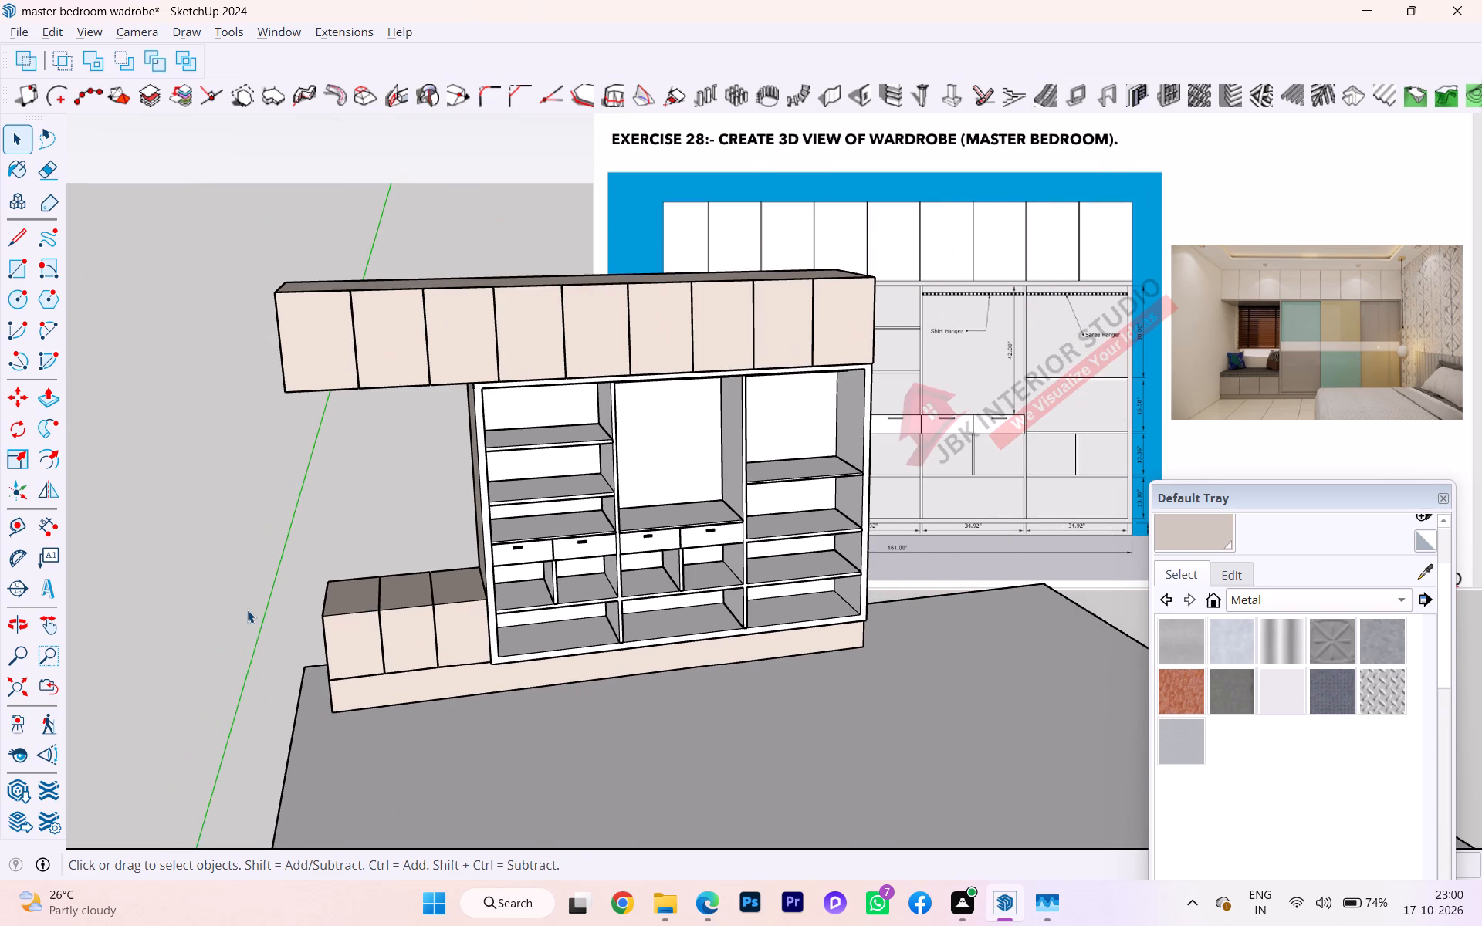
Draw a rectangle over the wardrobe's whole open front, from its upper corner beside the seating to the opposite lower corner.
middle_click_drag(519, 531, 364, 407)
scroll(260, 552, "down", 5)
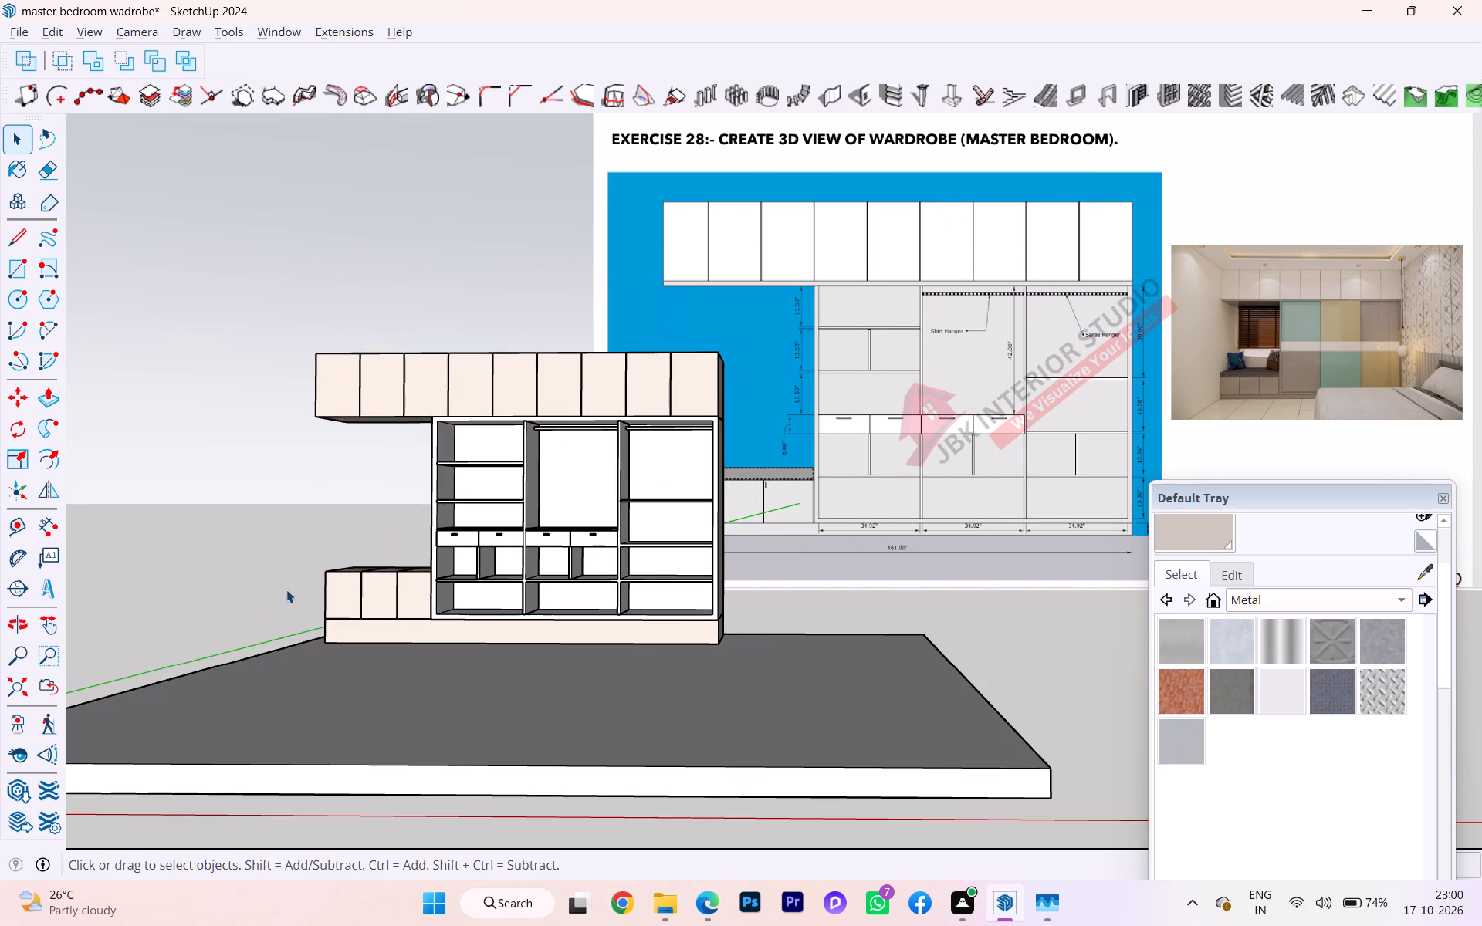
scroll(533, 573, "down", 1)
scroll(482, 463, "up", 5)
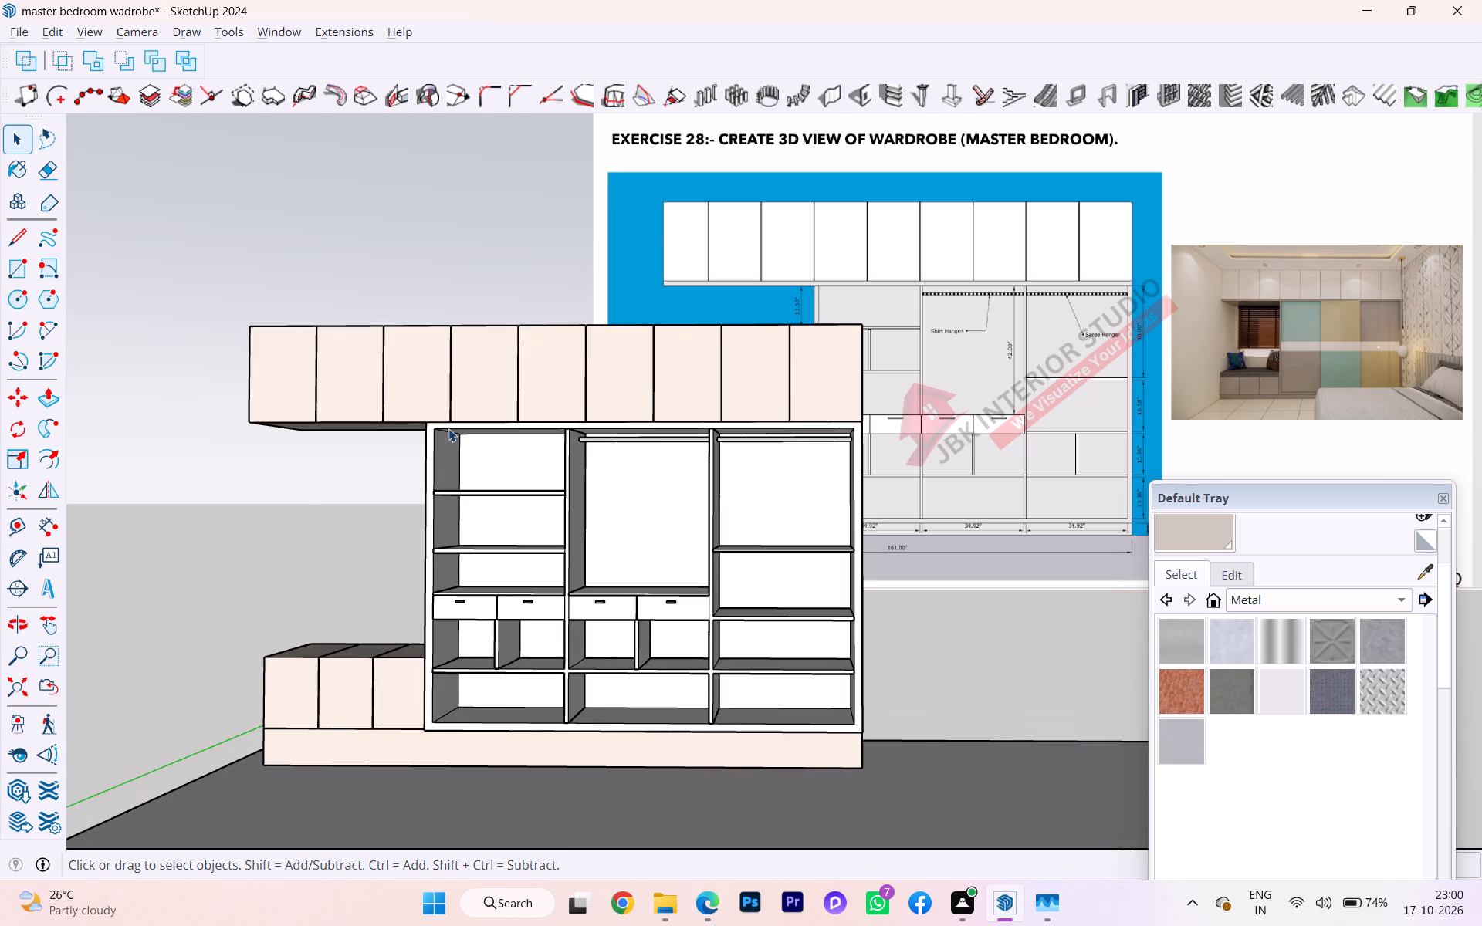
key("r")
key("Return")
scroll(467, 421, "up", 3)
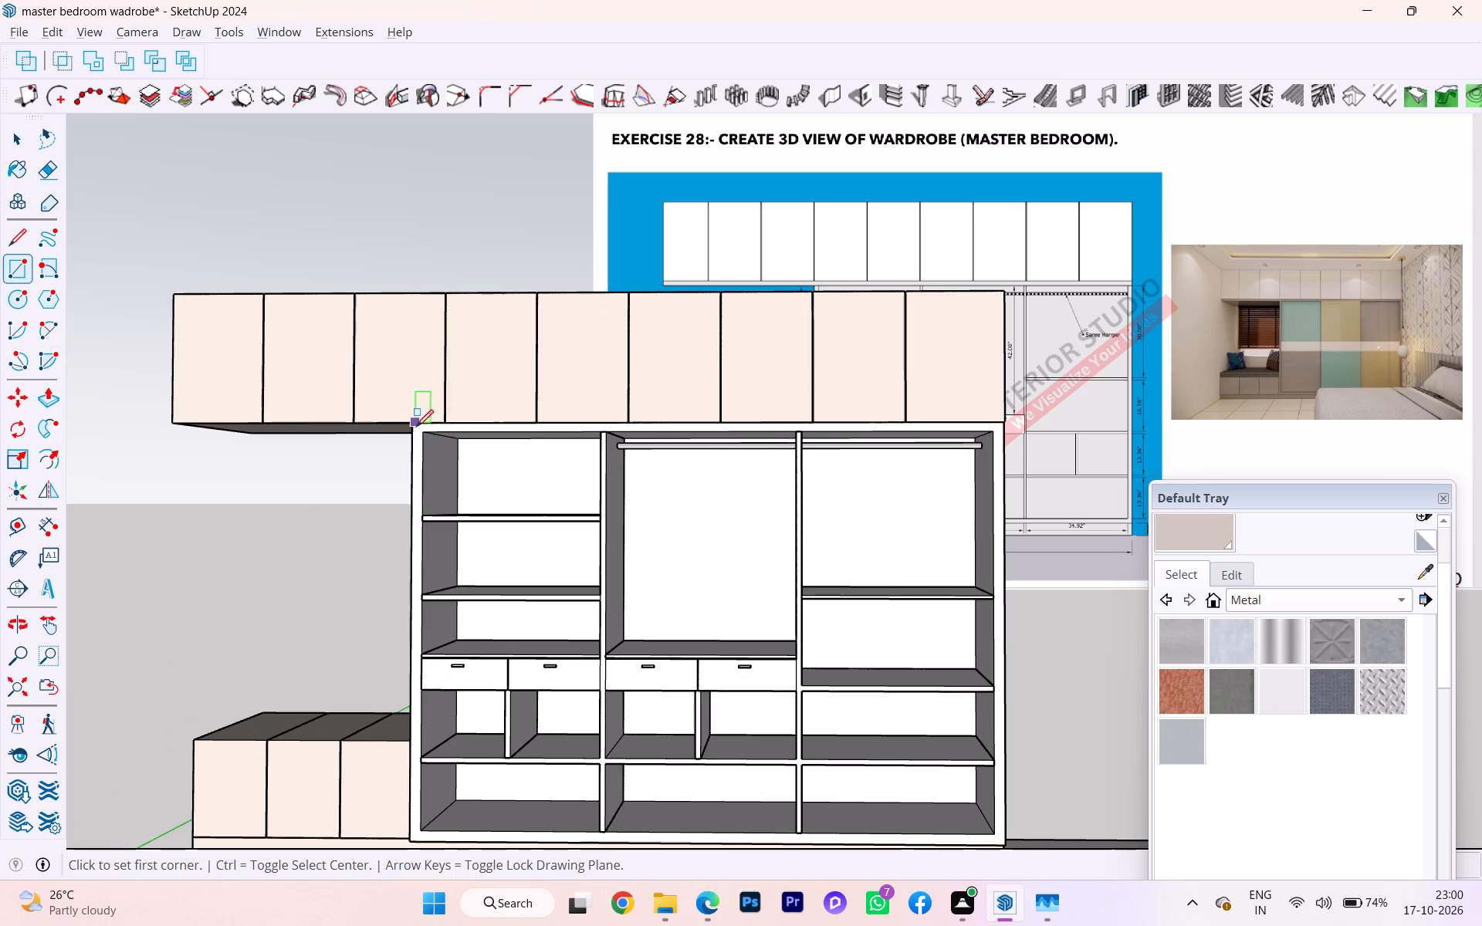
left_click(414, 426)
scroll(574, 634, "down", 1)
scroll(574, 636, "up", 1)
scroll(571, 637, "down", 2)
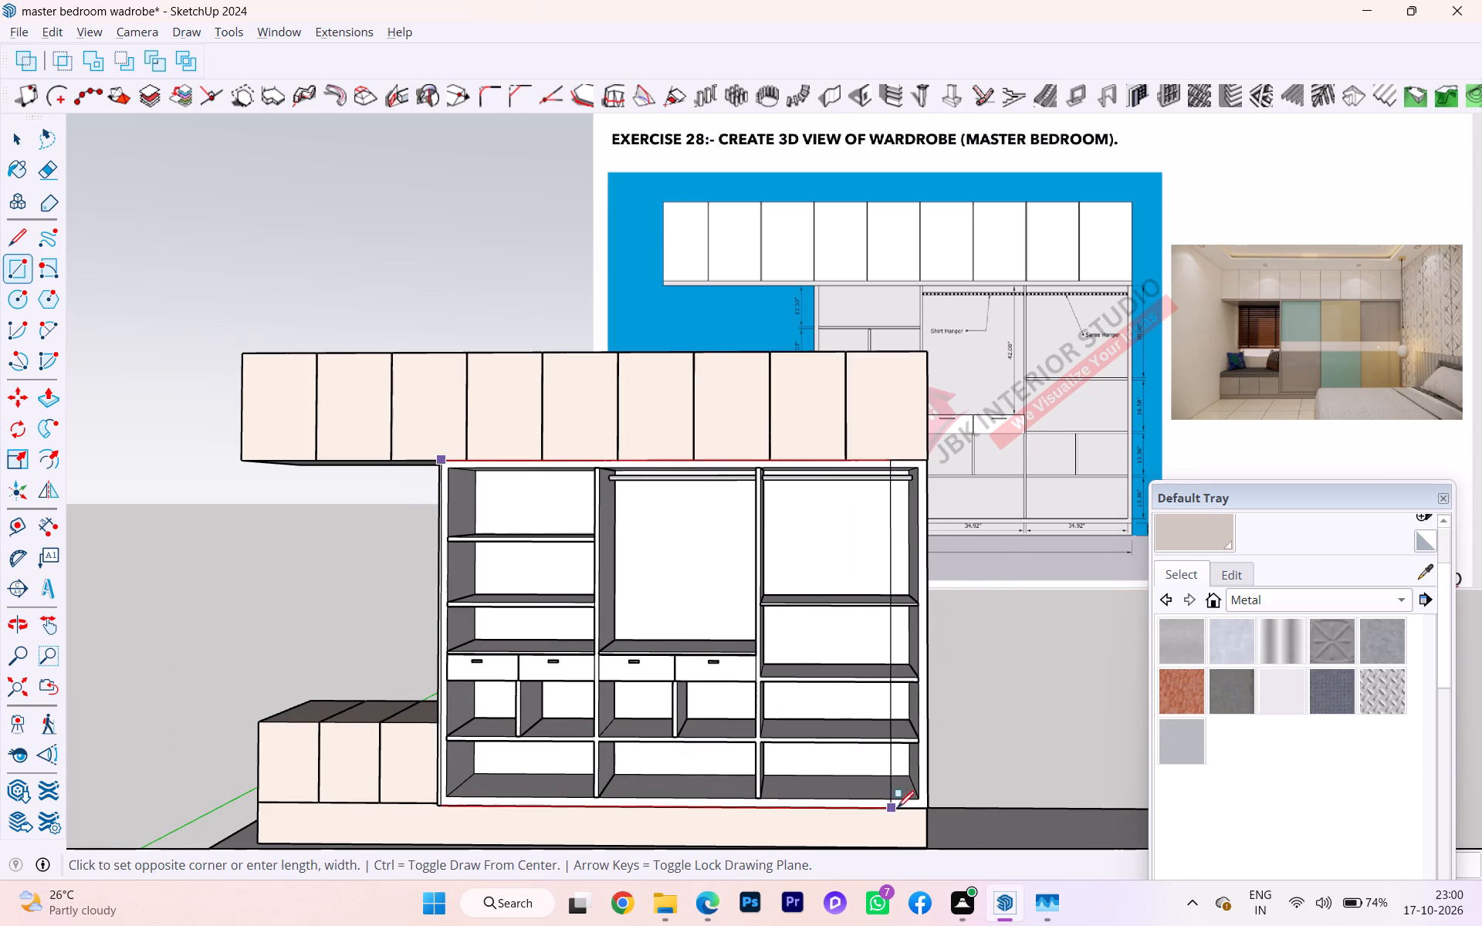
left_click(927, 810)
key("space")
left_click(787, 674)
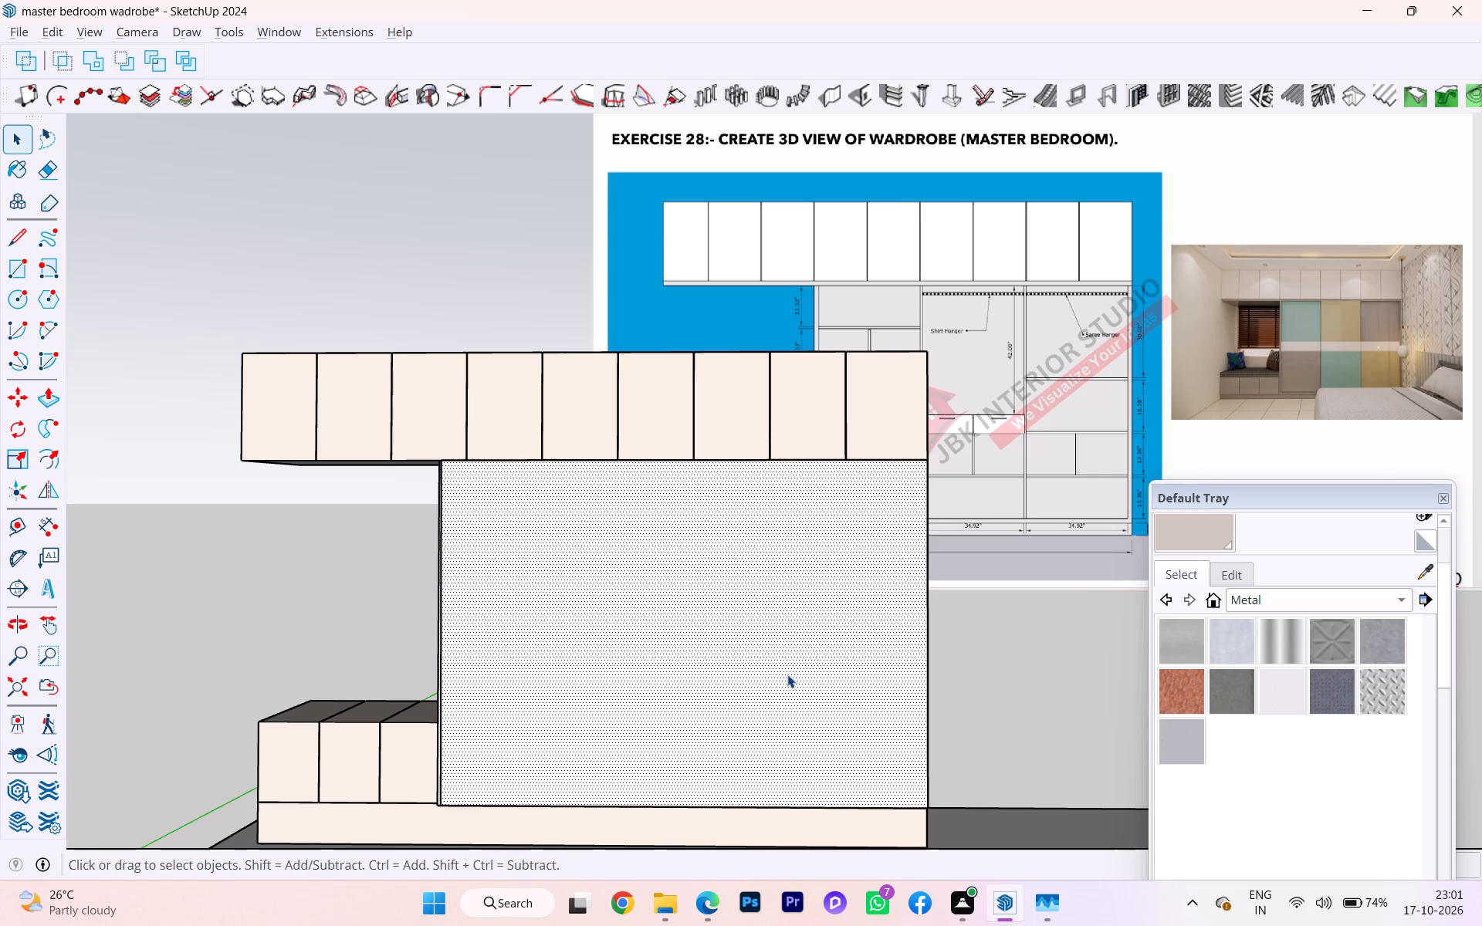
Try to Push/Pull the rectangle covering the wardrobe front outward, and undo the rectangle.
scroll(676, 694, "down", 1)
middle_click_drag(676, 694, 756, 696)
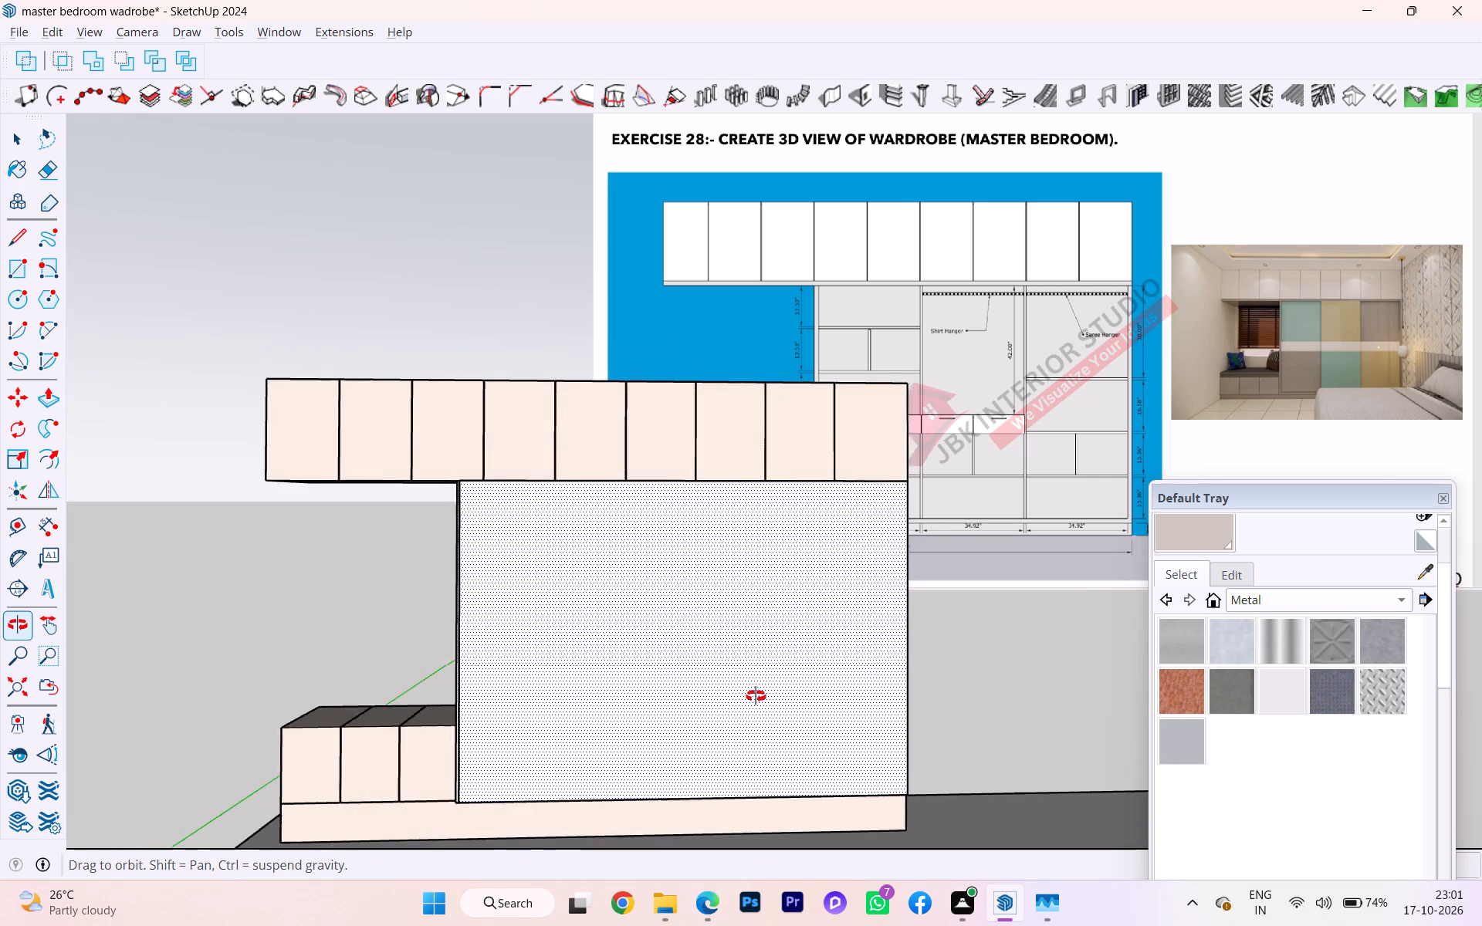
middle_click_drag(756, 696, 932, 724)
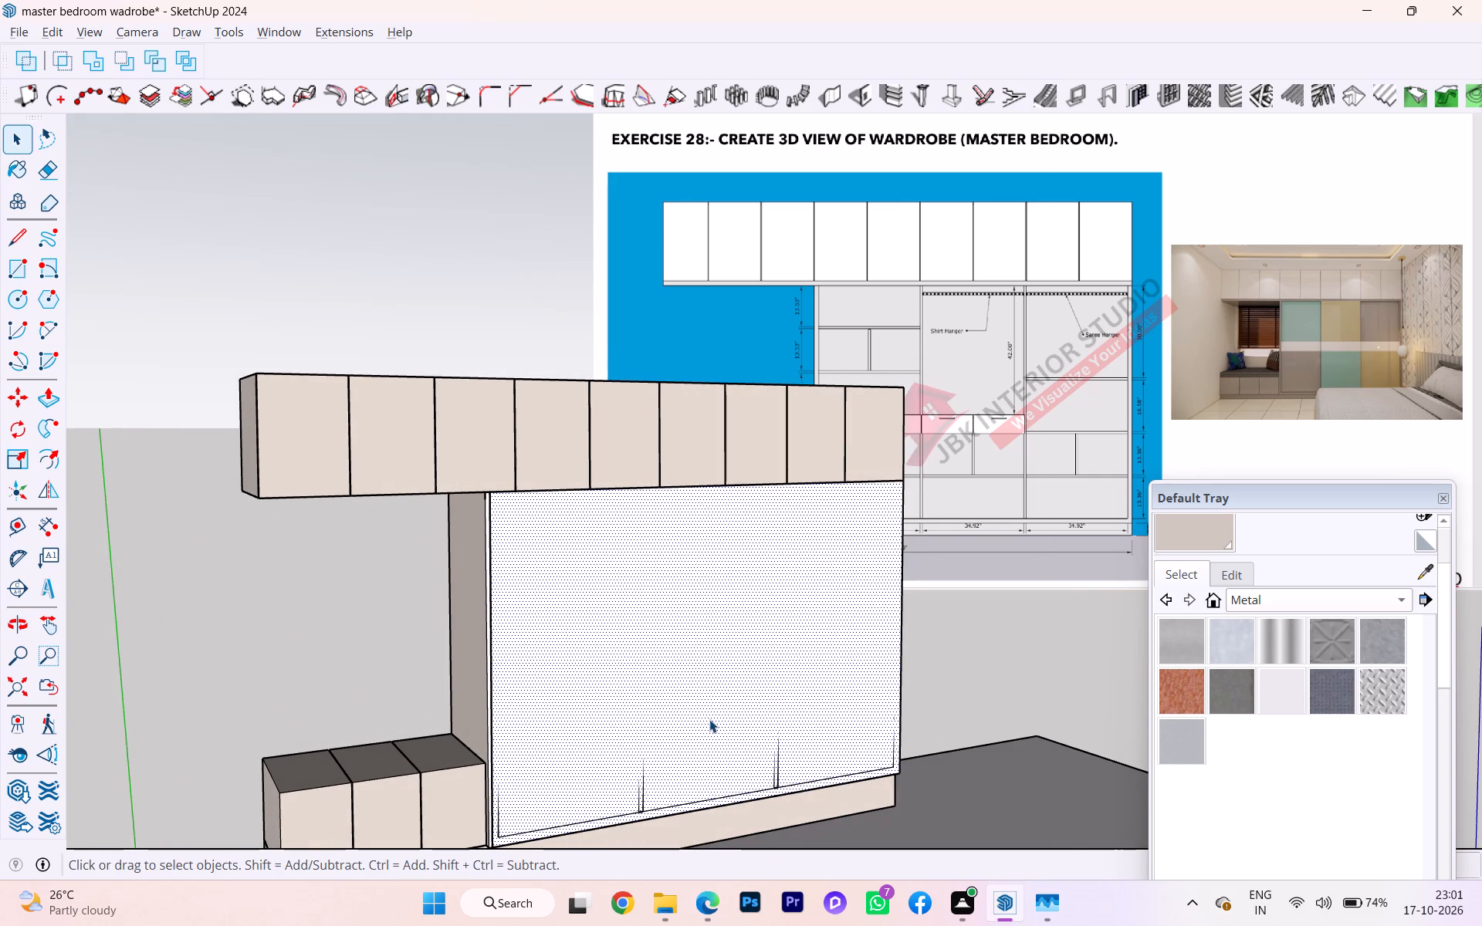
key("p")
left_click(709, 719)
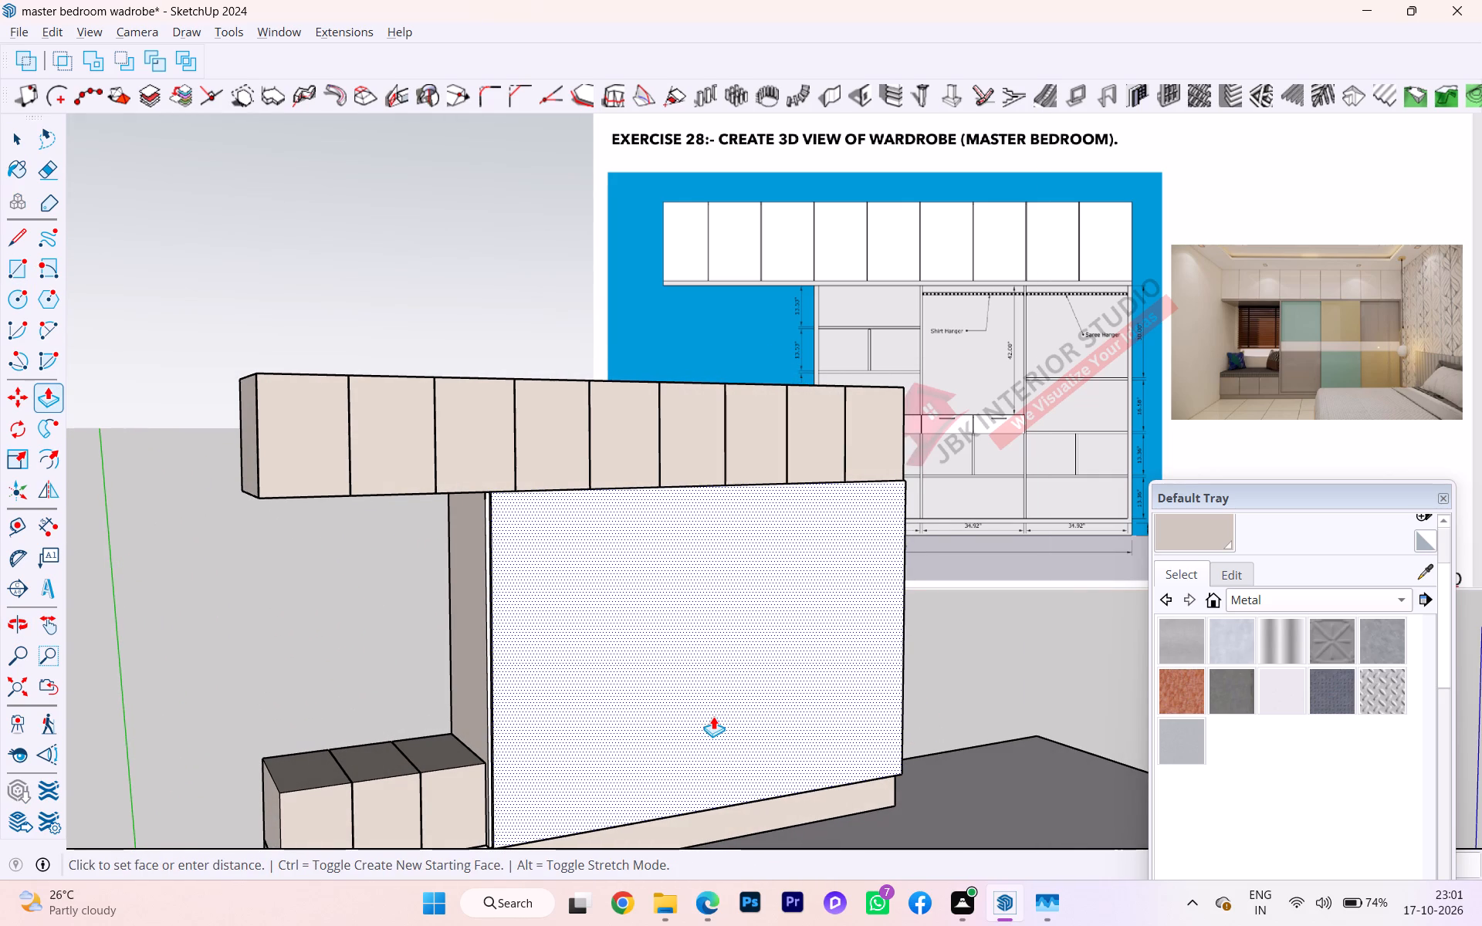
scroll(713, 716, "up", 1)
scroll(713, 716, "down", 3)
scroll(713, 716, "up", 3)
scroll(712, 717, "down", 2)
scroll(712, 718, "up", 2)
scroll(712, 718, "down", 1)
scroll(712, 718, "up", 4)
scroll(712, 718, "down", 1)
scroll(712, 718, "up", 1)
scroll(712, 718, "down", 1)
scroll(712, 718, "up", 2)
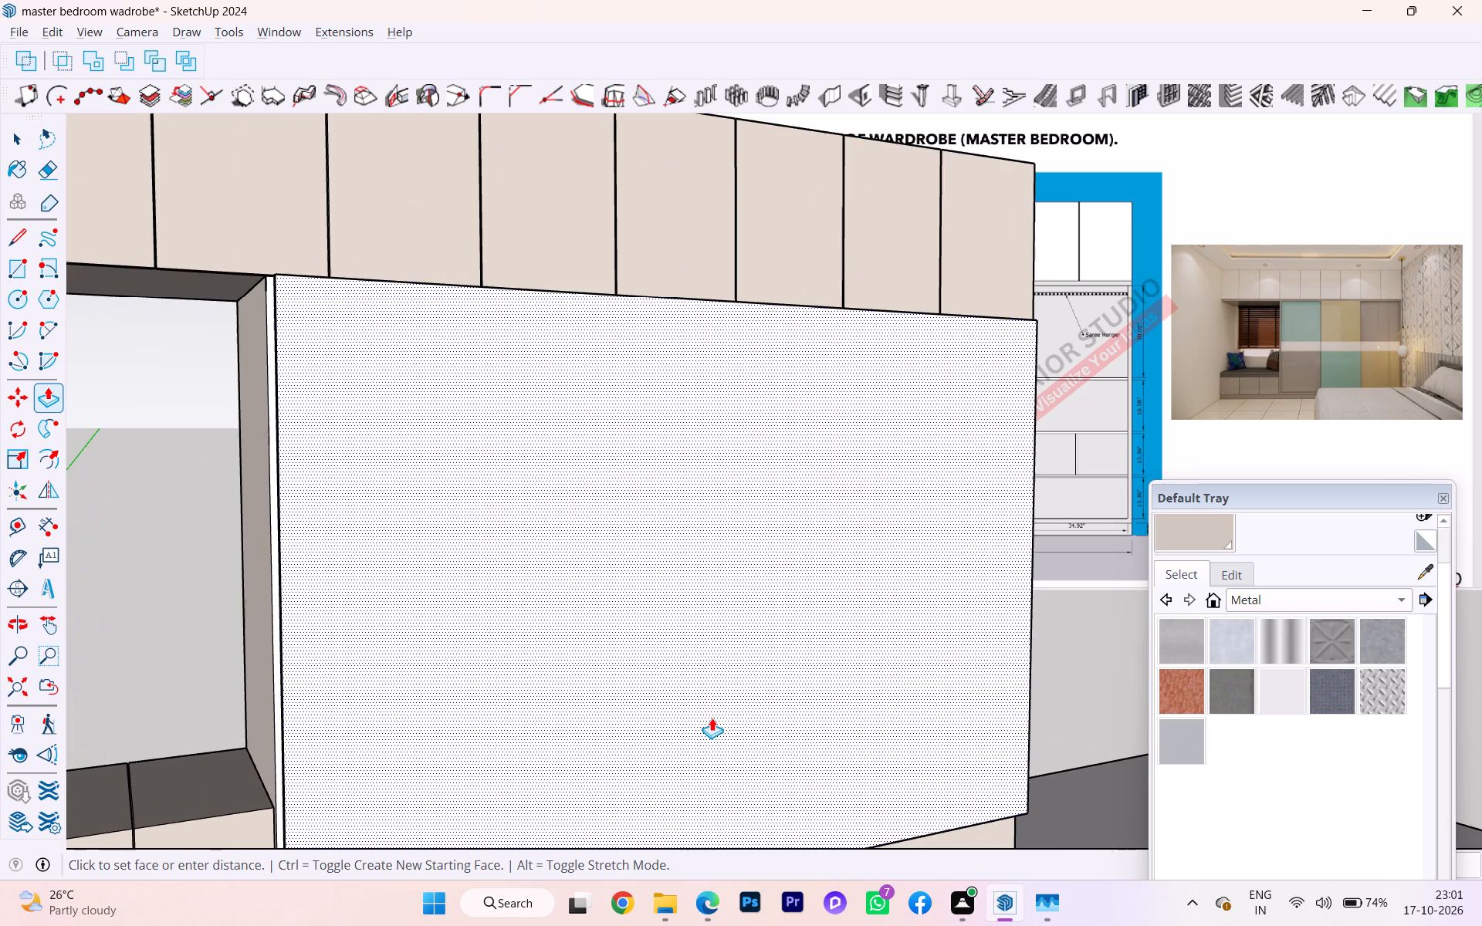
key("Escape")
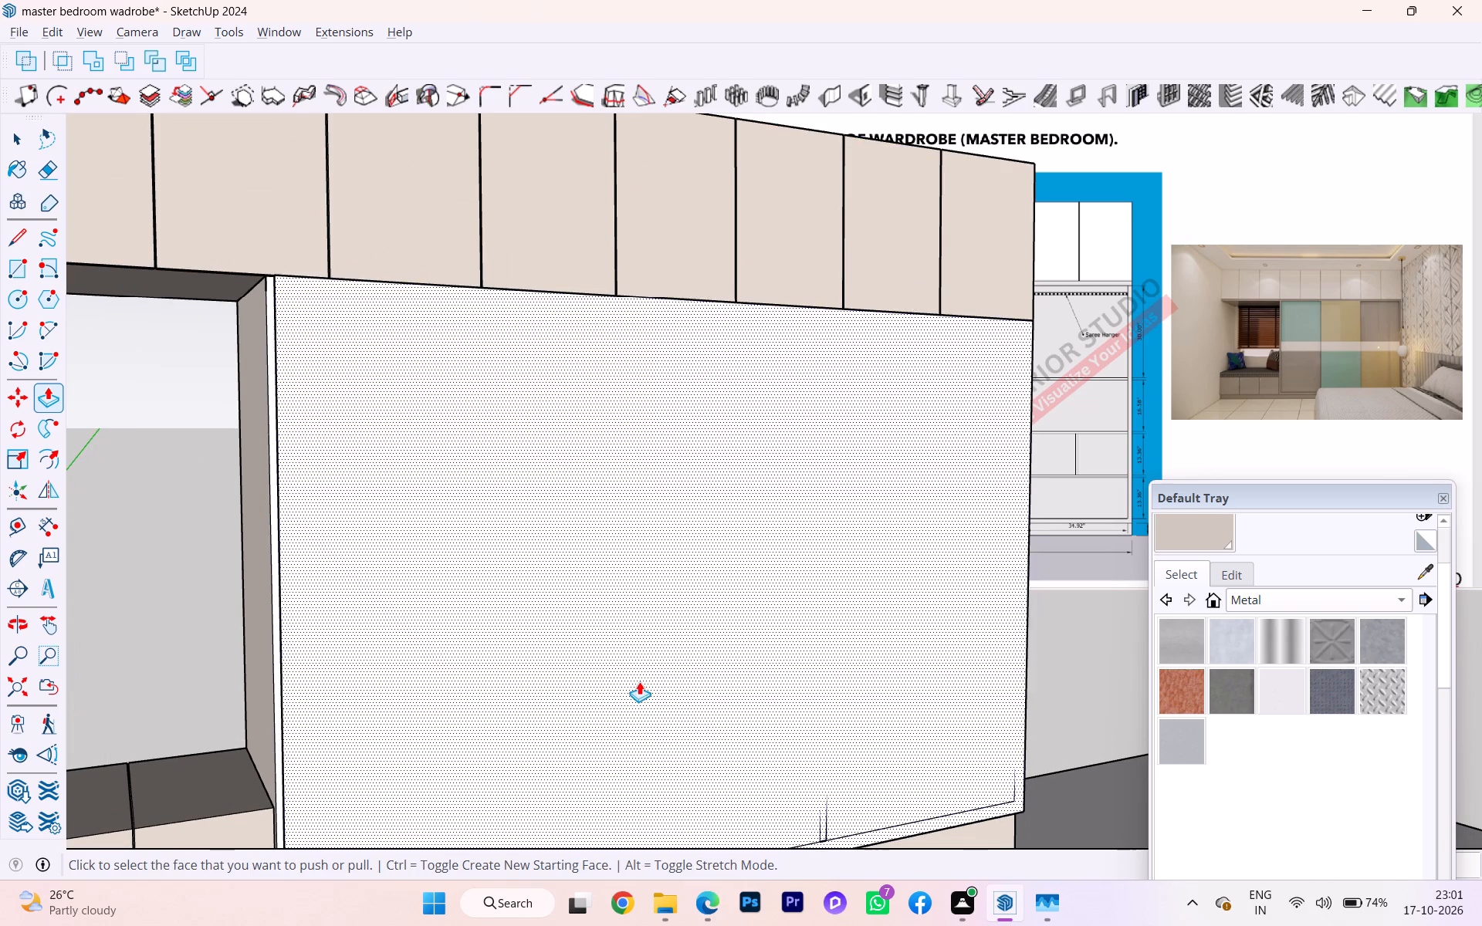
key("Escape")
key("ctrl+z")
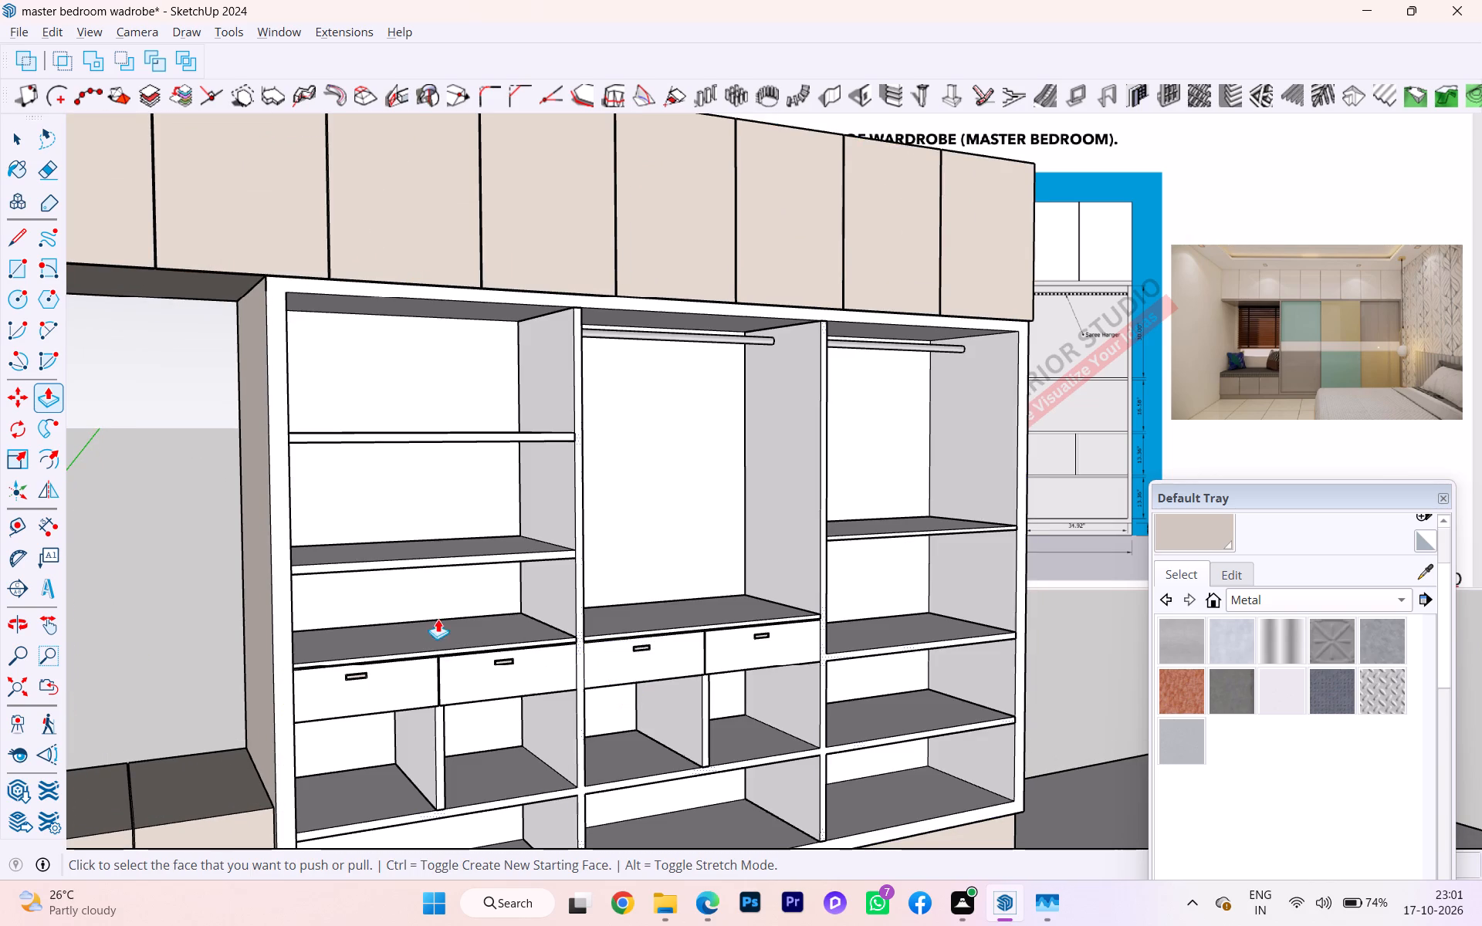
Draw a rectangle over the wardrobe's whole open front, from its upper corner beside the seating to the opposite lower corner.
scroll(394, 595, "down", 1)
middle_click_drag(350, 603, 229, 536)
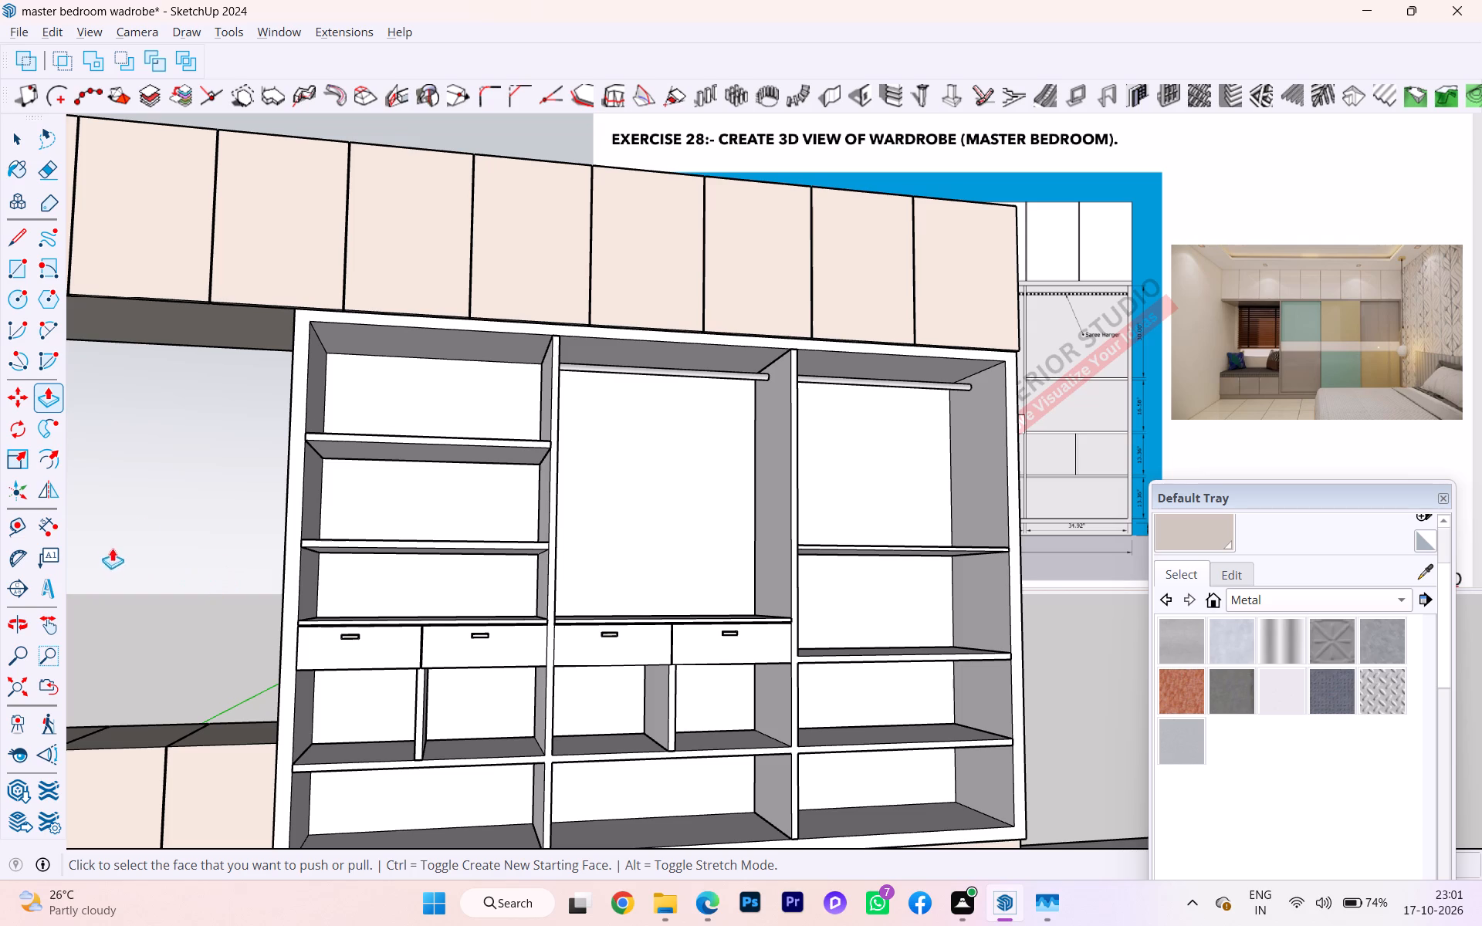
key("r")
scroll(262, 400, "down", 4)
scroll(668, 407, "down", 1)
middle_click_drag(737, 404, 255, 523)
scroll(721, 444, "up", 2)
scroll(631, 494, "down", 1)
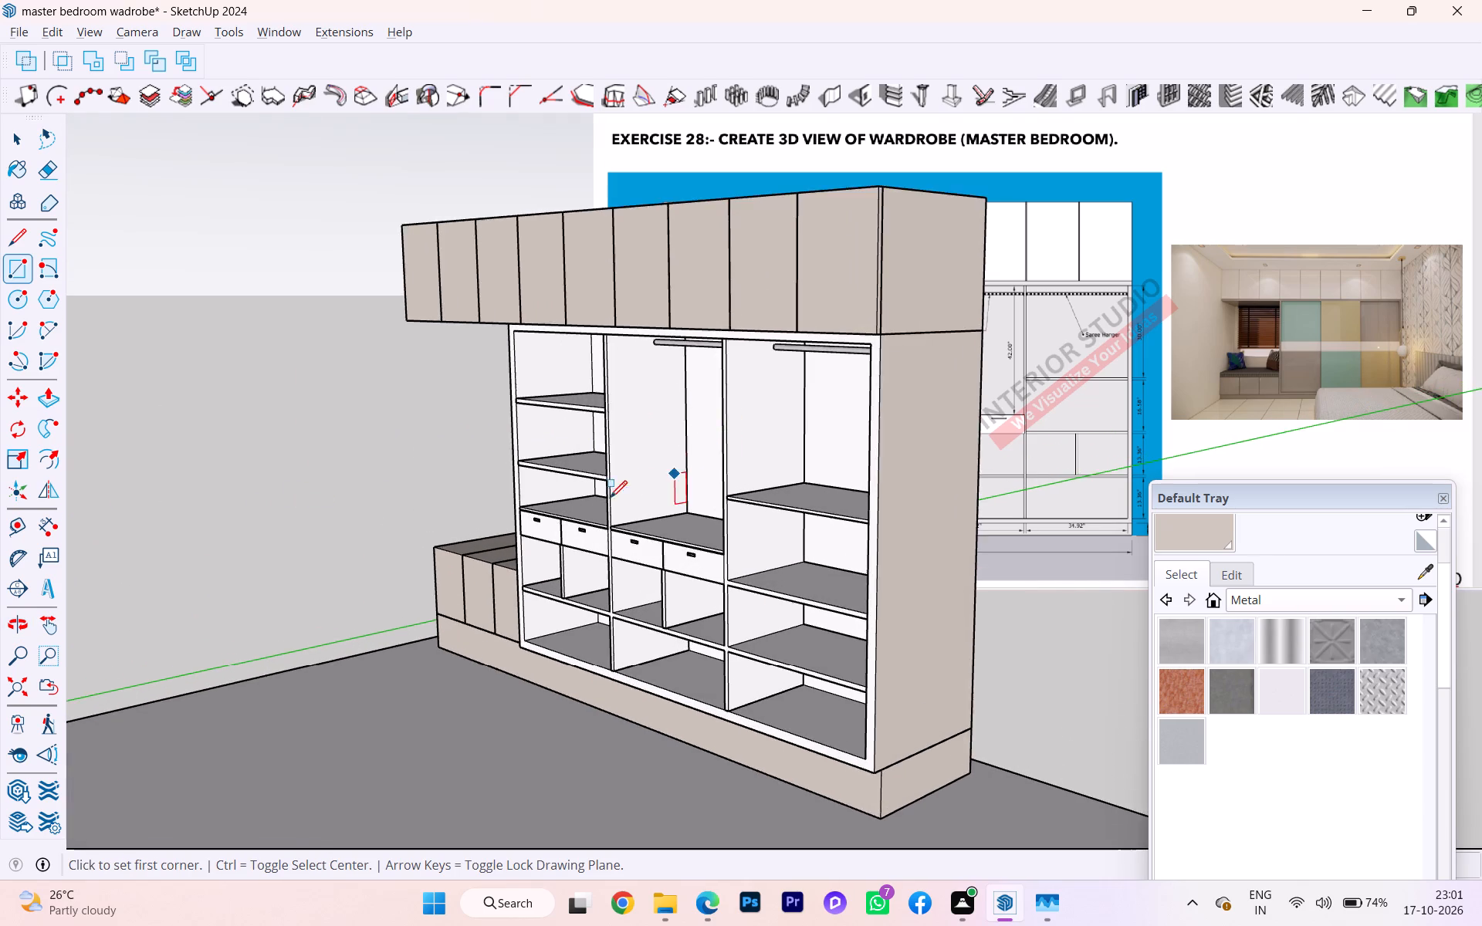
scroll(610, 498, "down", 1)
middle_click_drag(609, 499, 829, 498)
scroll(560, 392, "up", 1)
scroll(551, 379, "down", 1)
scroll(540, 367, "up", 10)
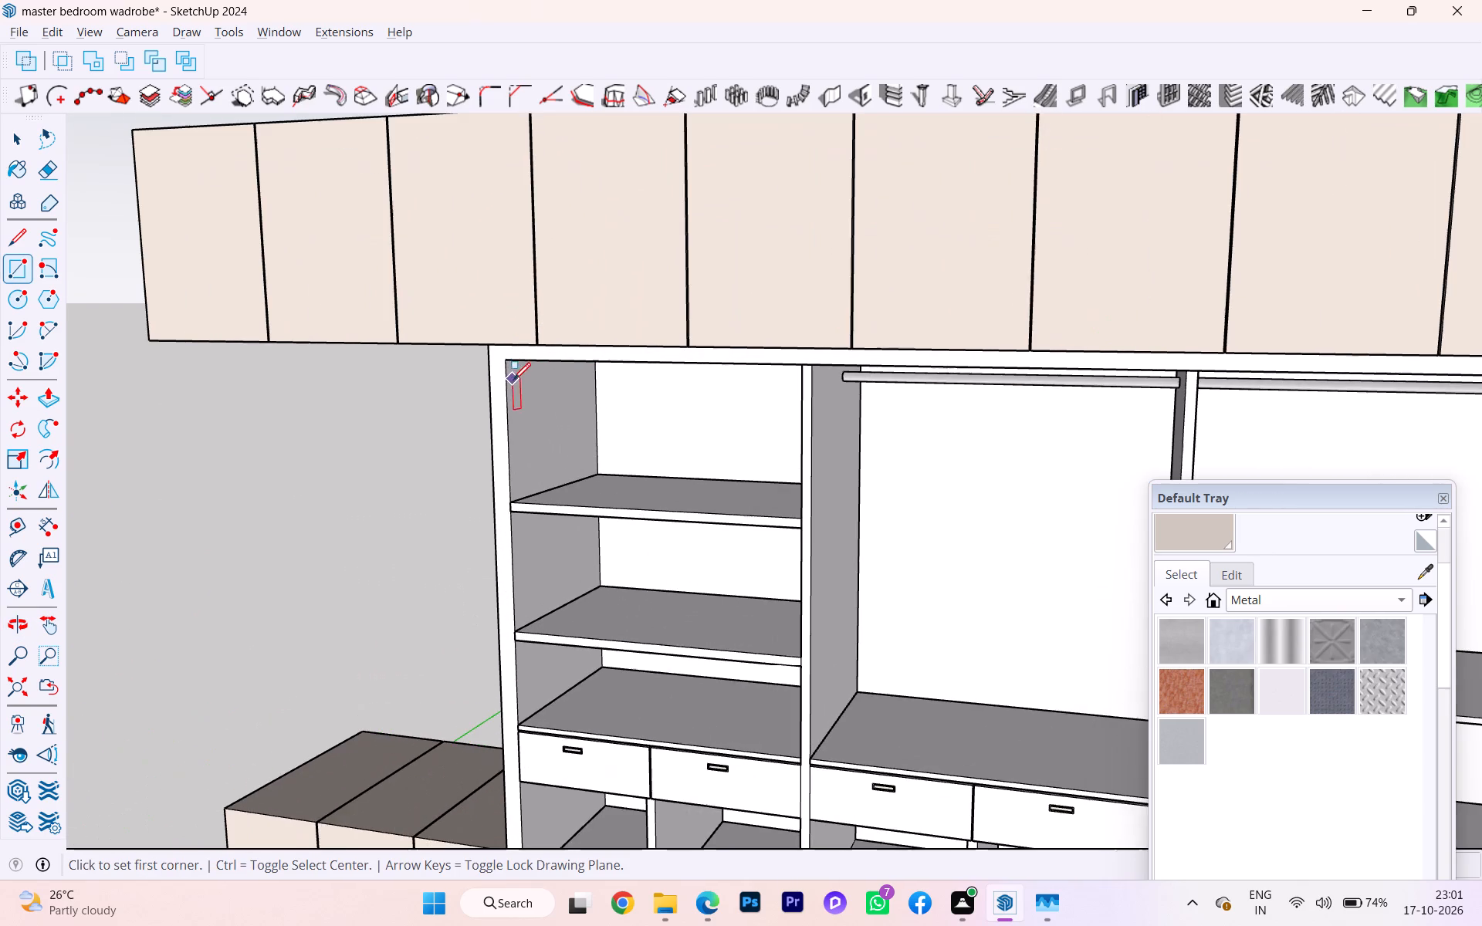
scroll(513, 380, "up", 1)
scroll(465, 357, "down", 3)
scroll(425, 375, "up", 2)
scroll(417, 379, "down", 2)
scroll(354, 404, "up", 4)
scroll(354, 405, "down", 8)
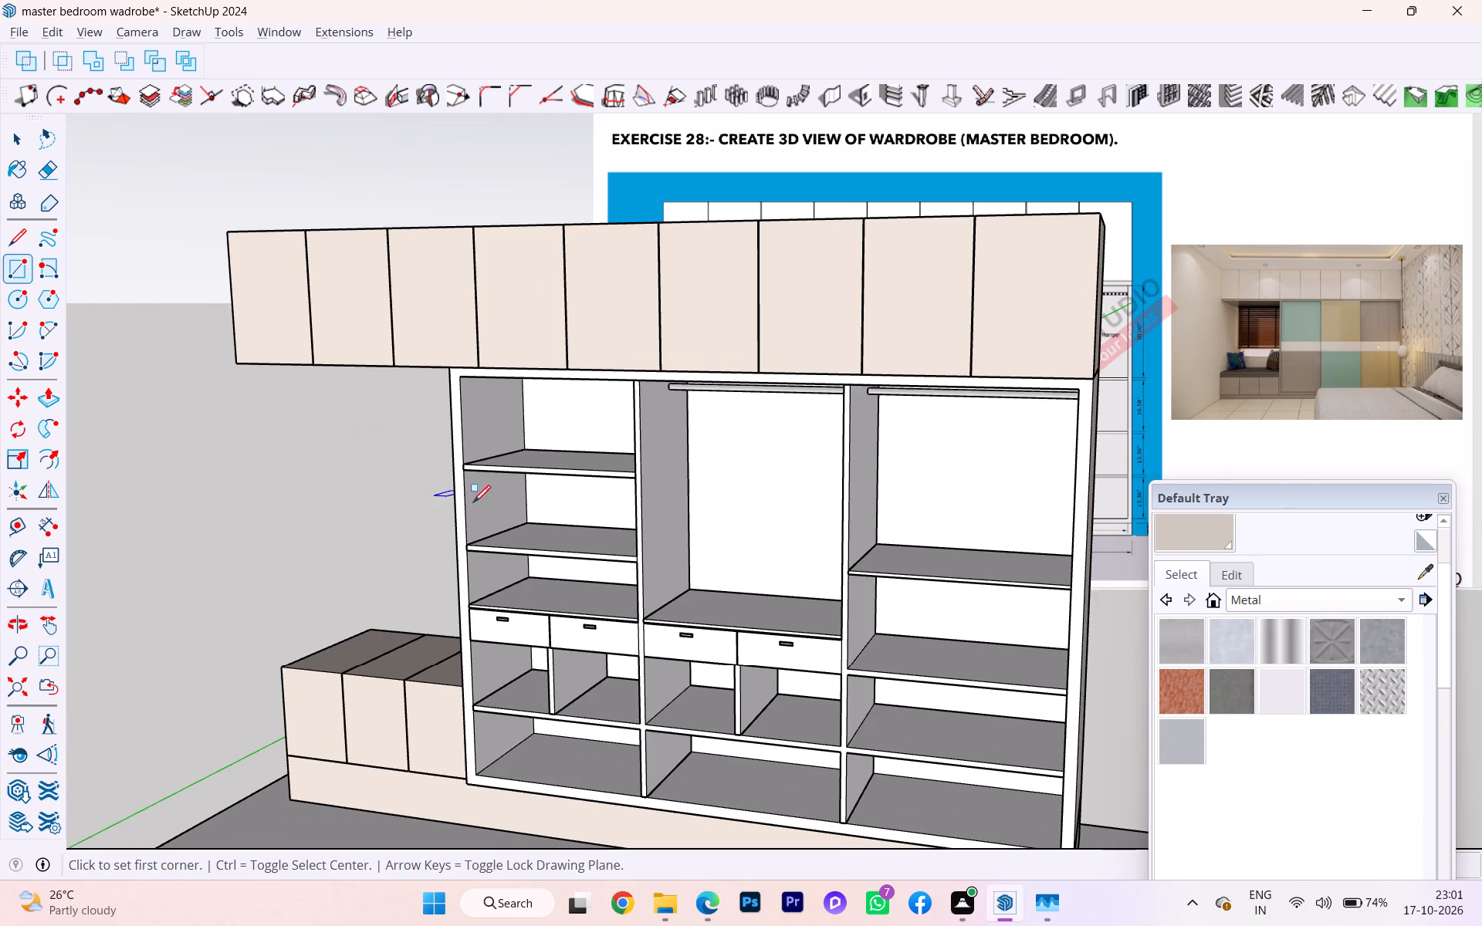
scroll(499, 657, "up", 3)
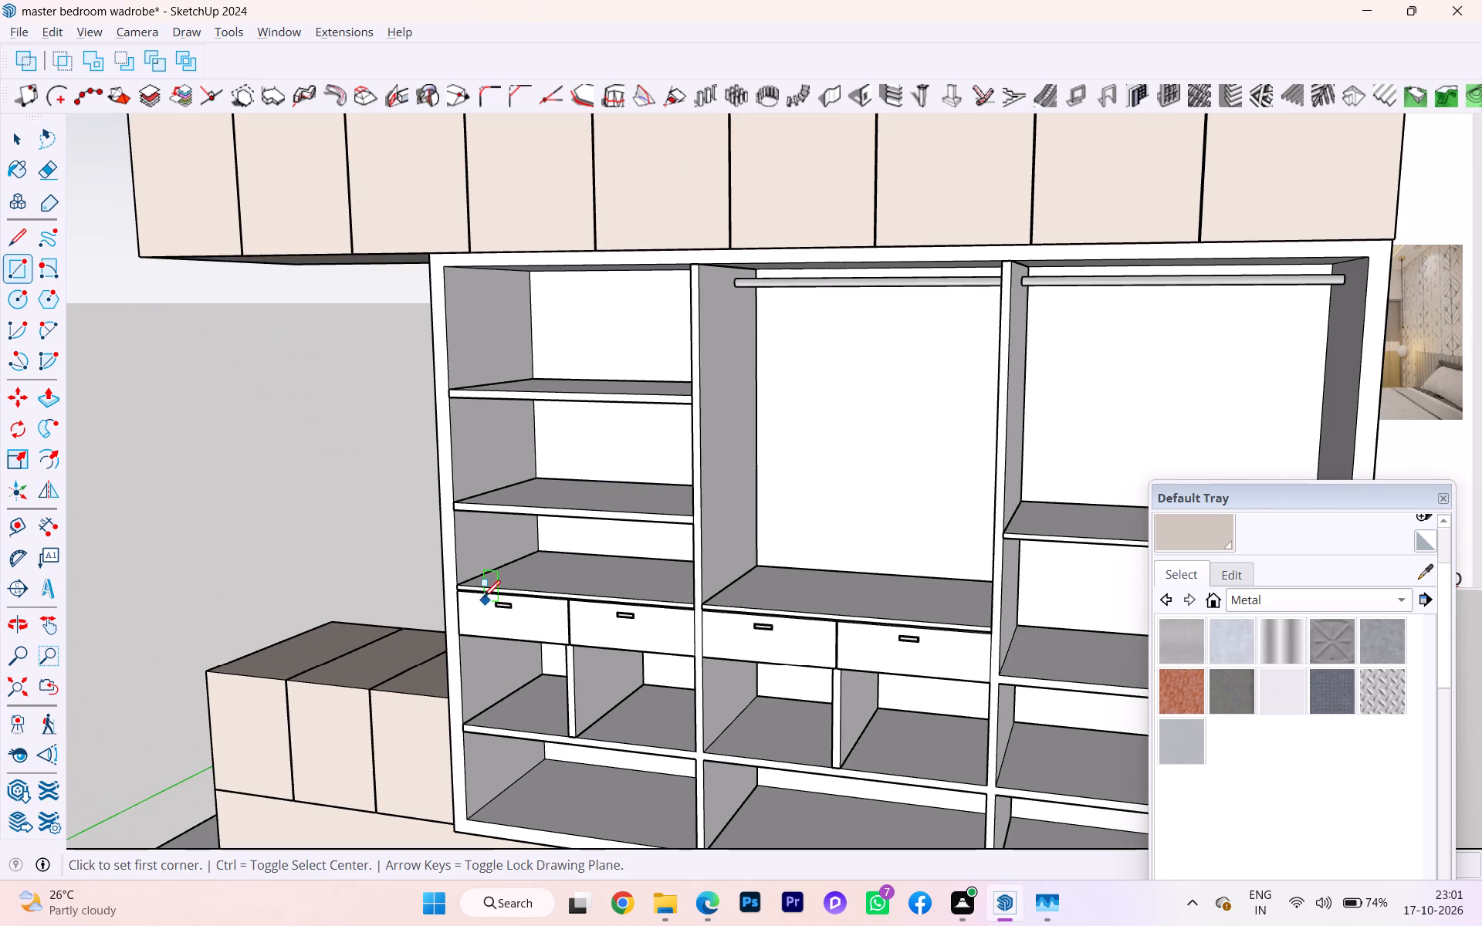
scroll(483, 597, "down", 7)
scroll(467, 498, "up", 3)
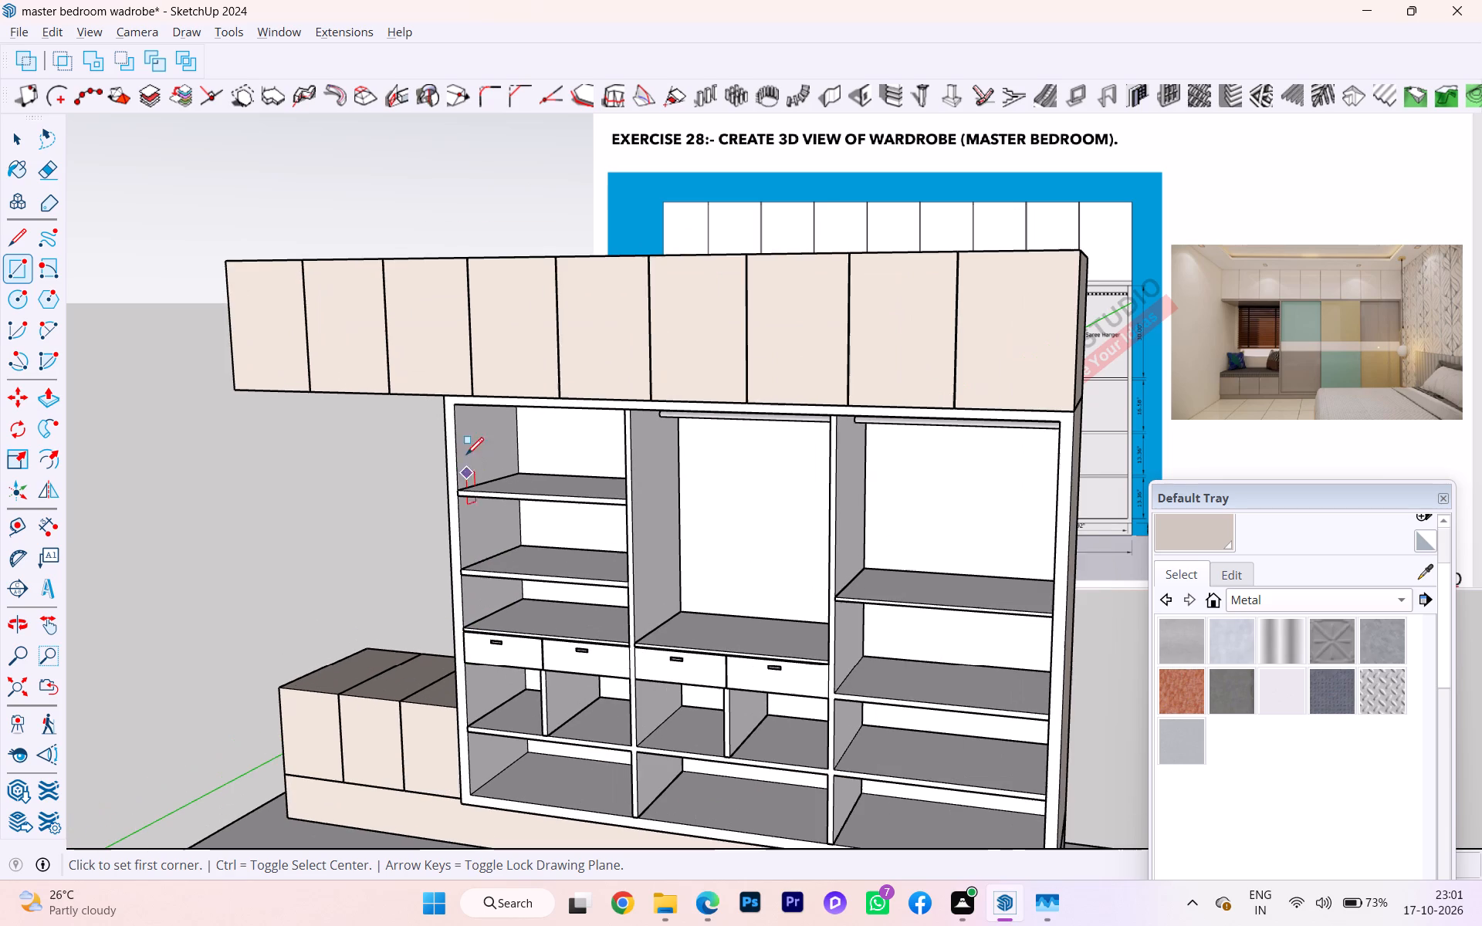
left_click(445, 397)
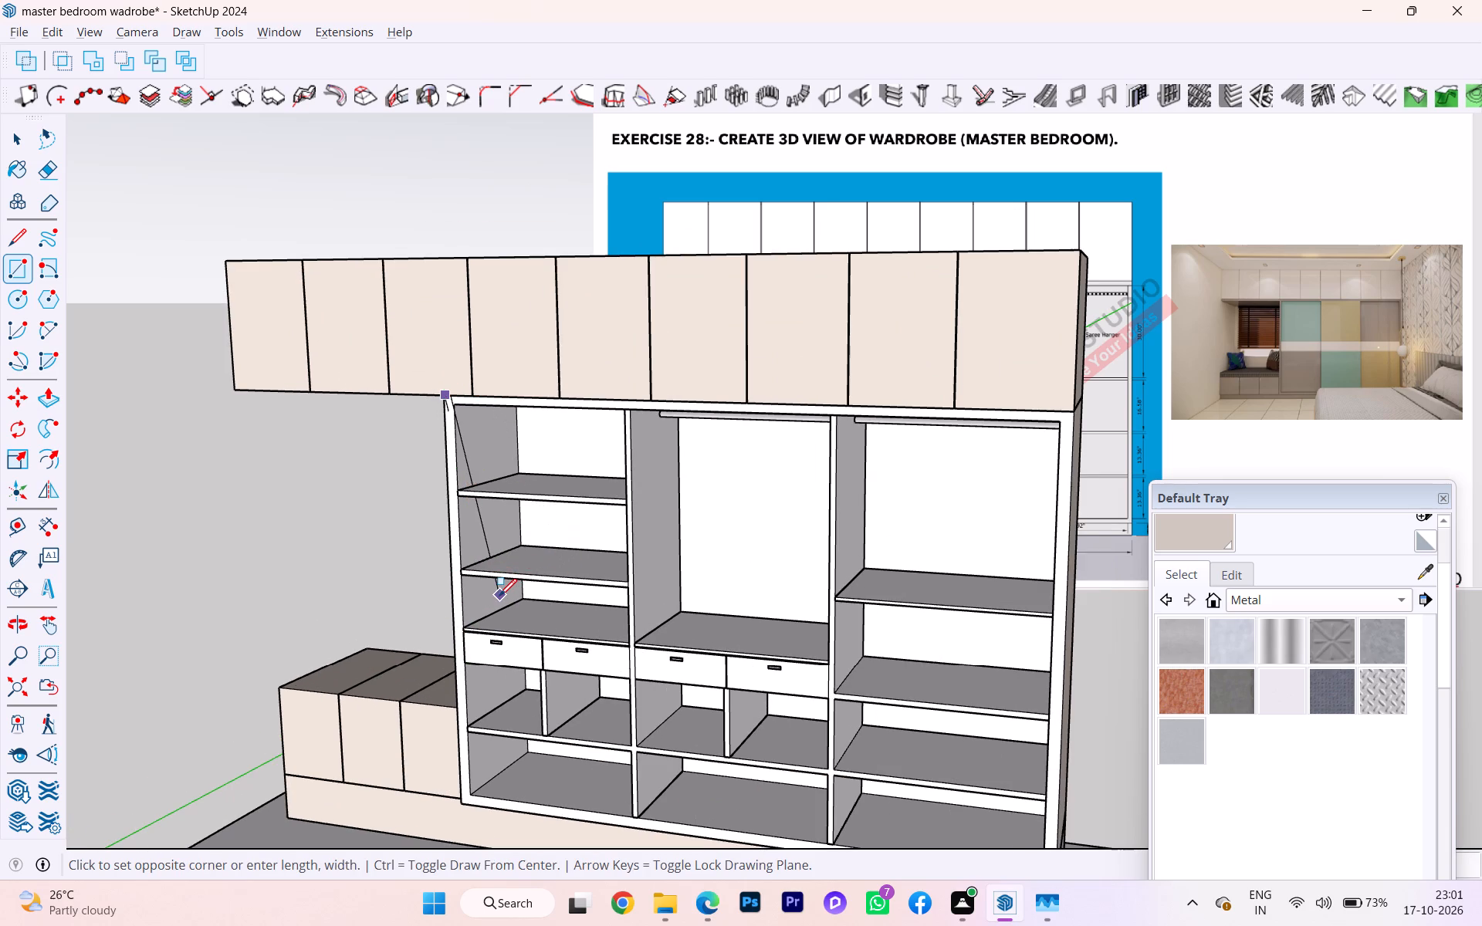
scroll(499, 596, "down", 8)
scroll(763, 736, "up", 1)
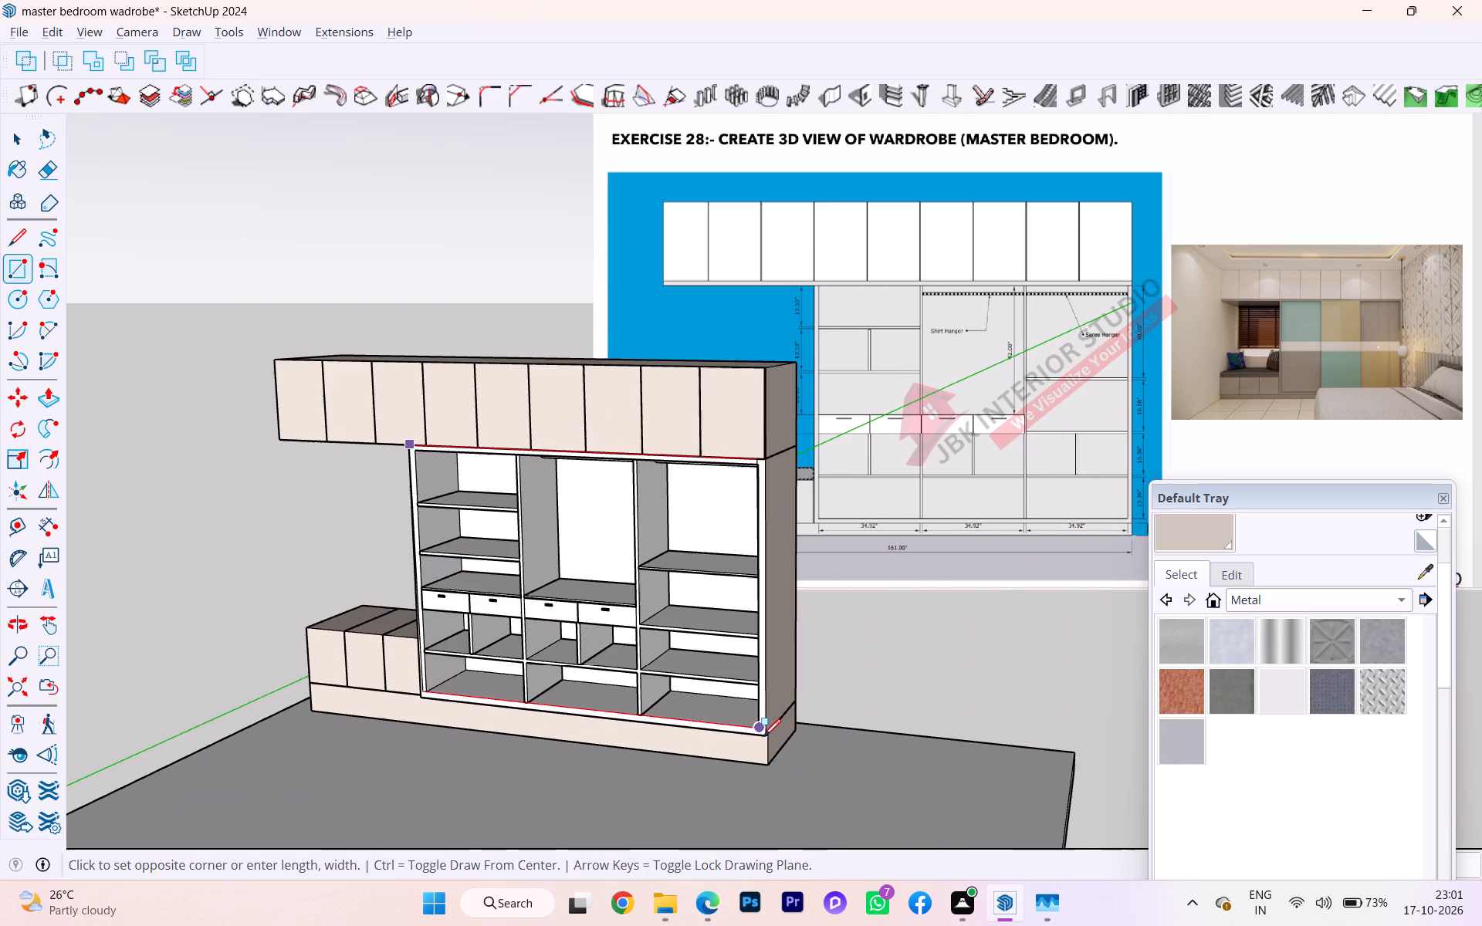
scroll(763, 736, "up", 4)
left_click(764, 735)
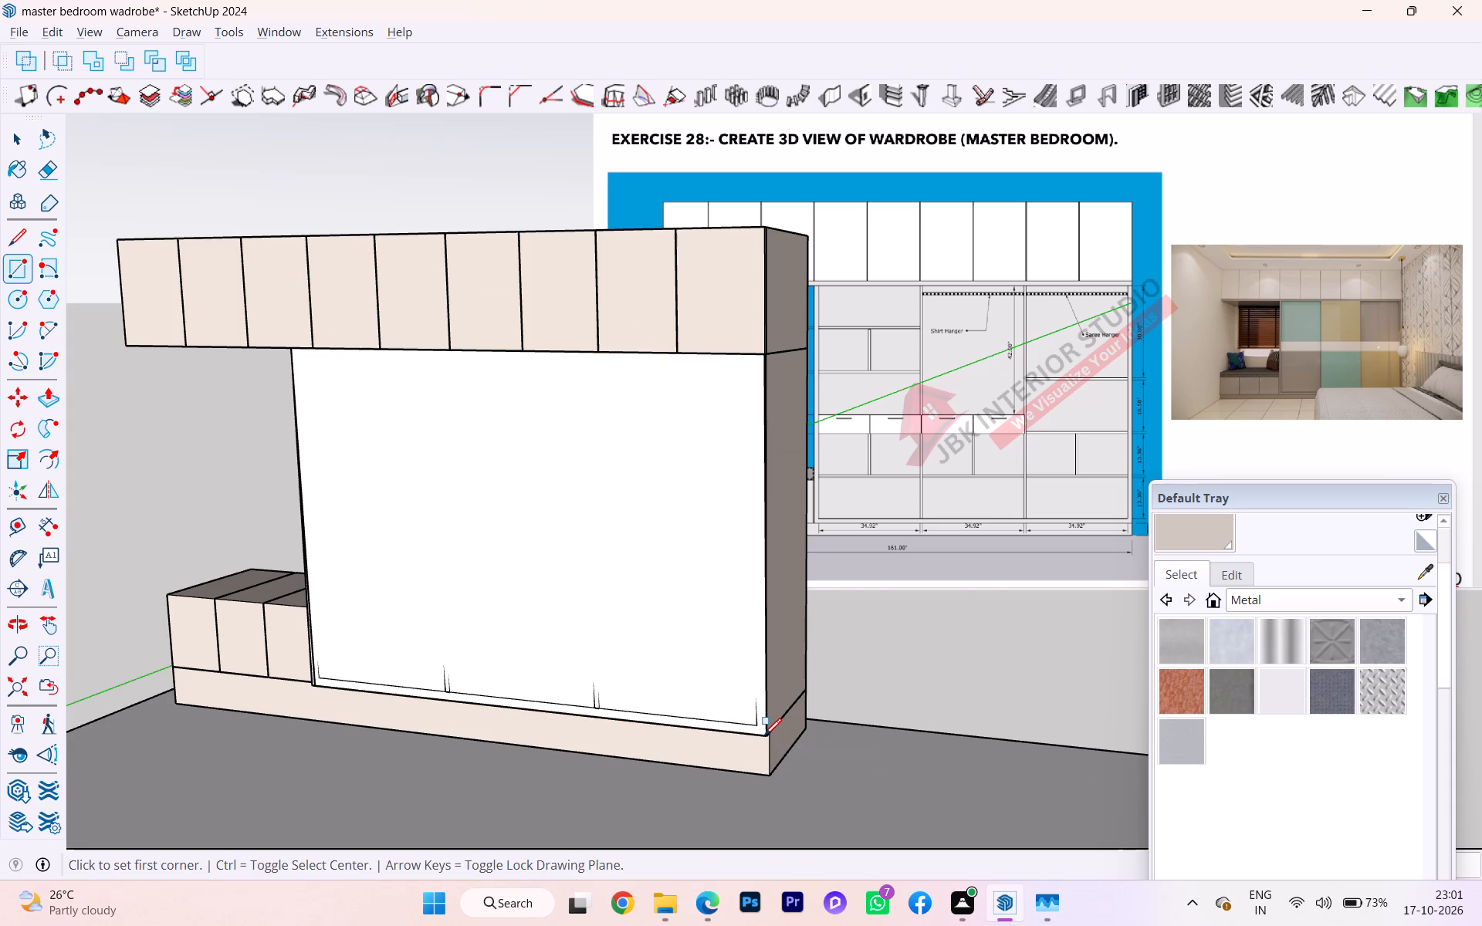
Push/Pull the rectangle covering the wardrobe front outward by 1.
key("space")
left_click(727, 667)
key("p")
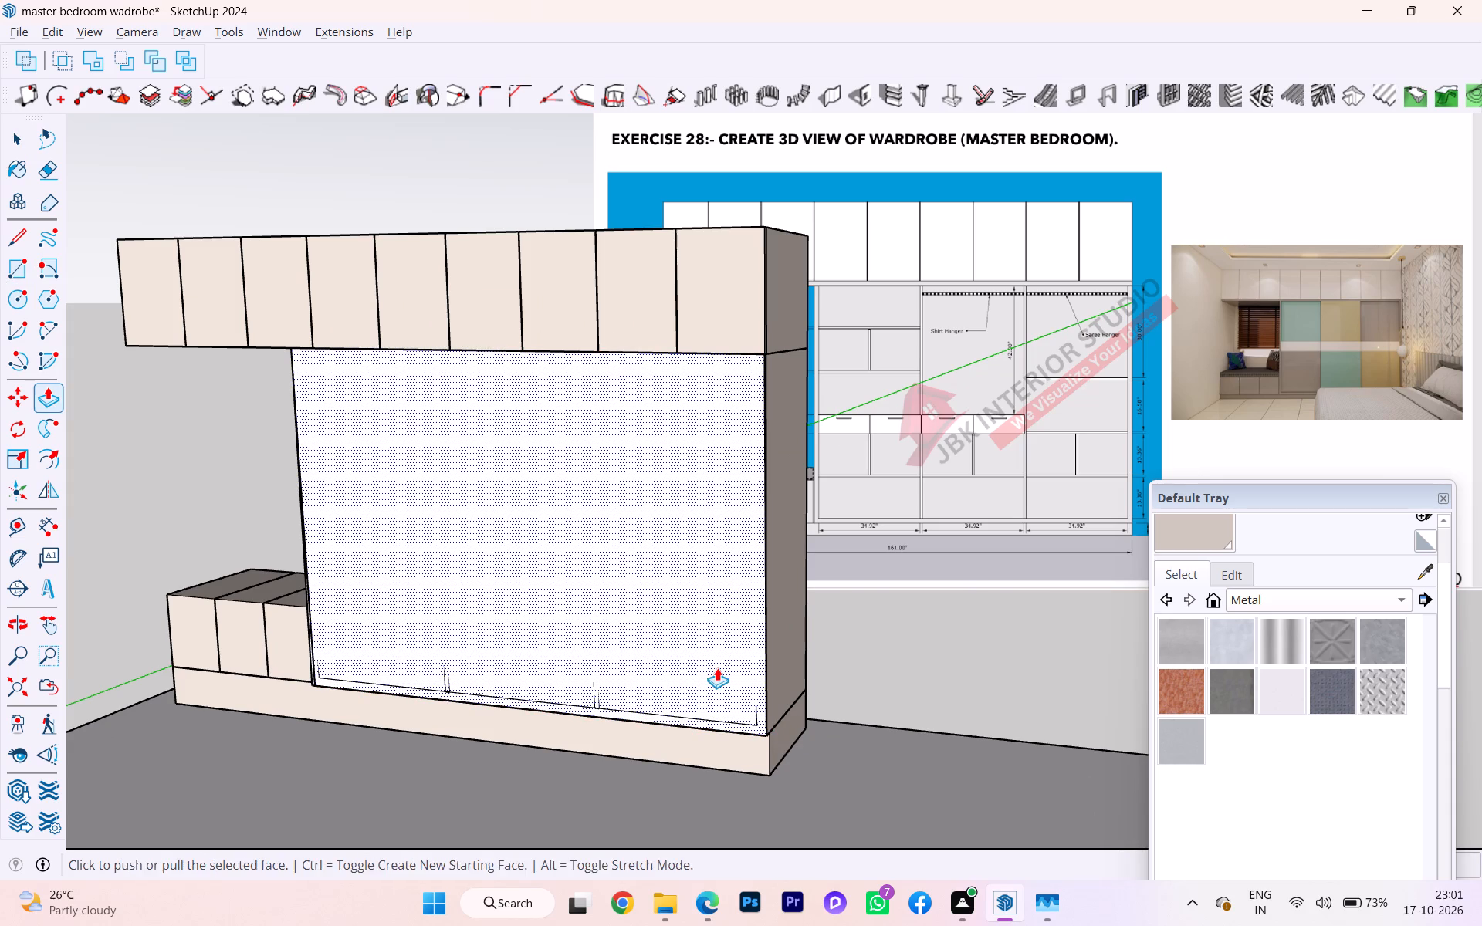
left_click(717, 667)
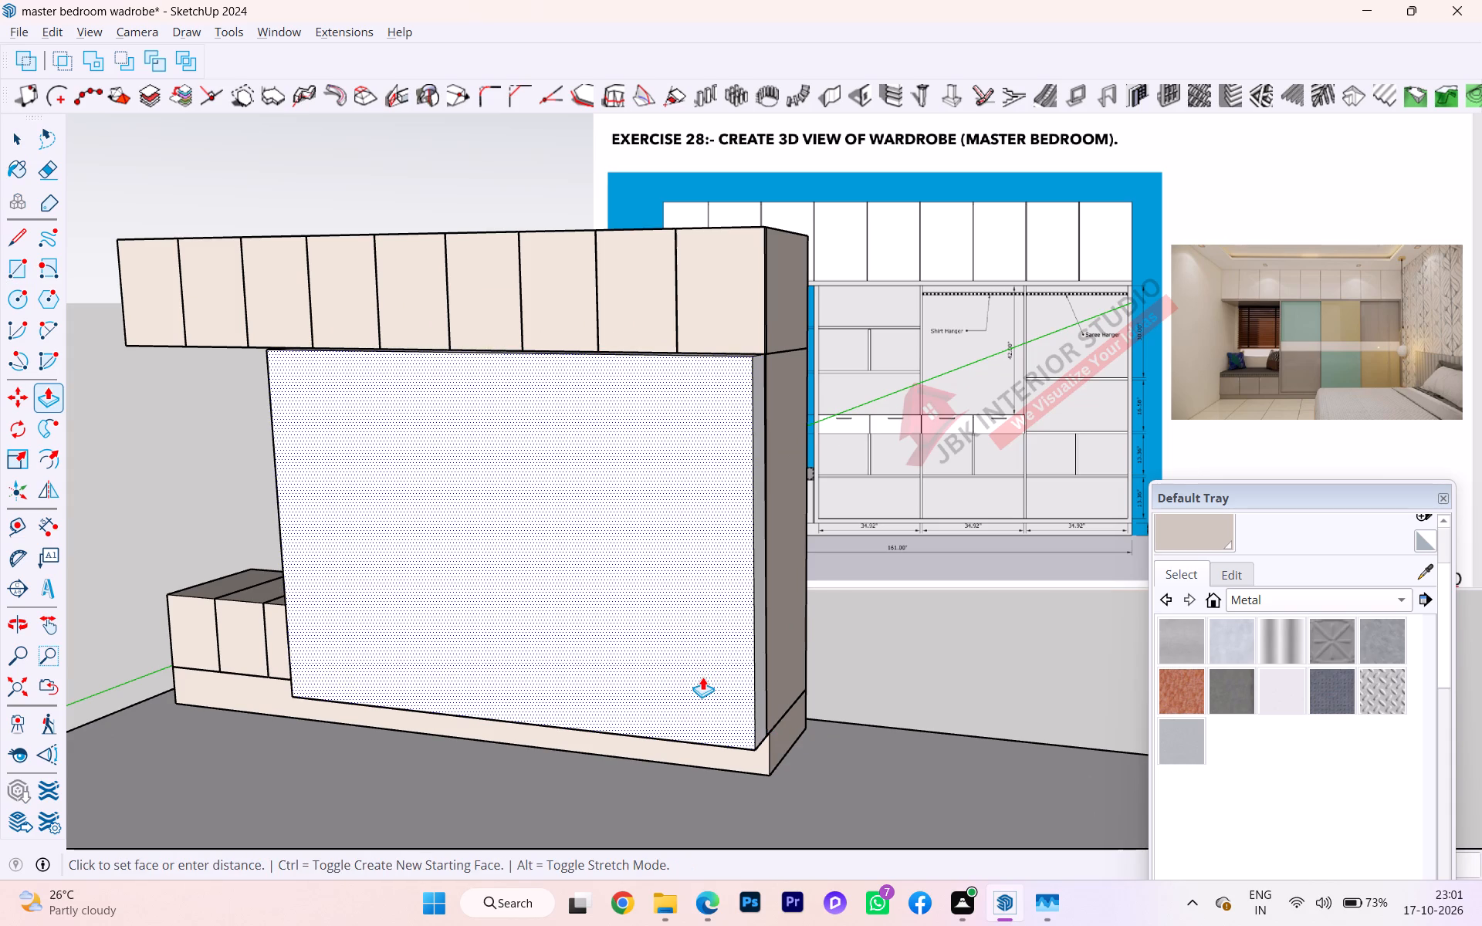
key("1")
key("Return")
Make the whole front panel a group and open it for editing.
key("space")
triple_click(679, 653)
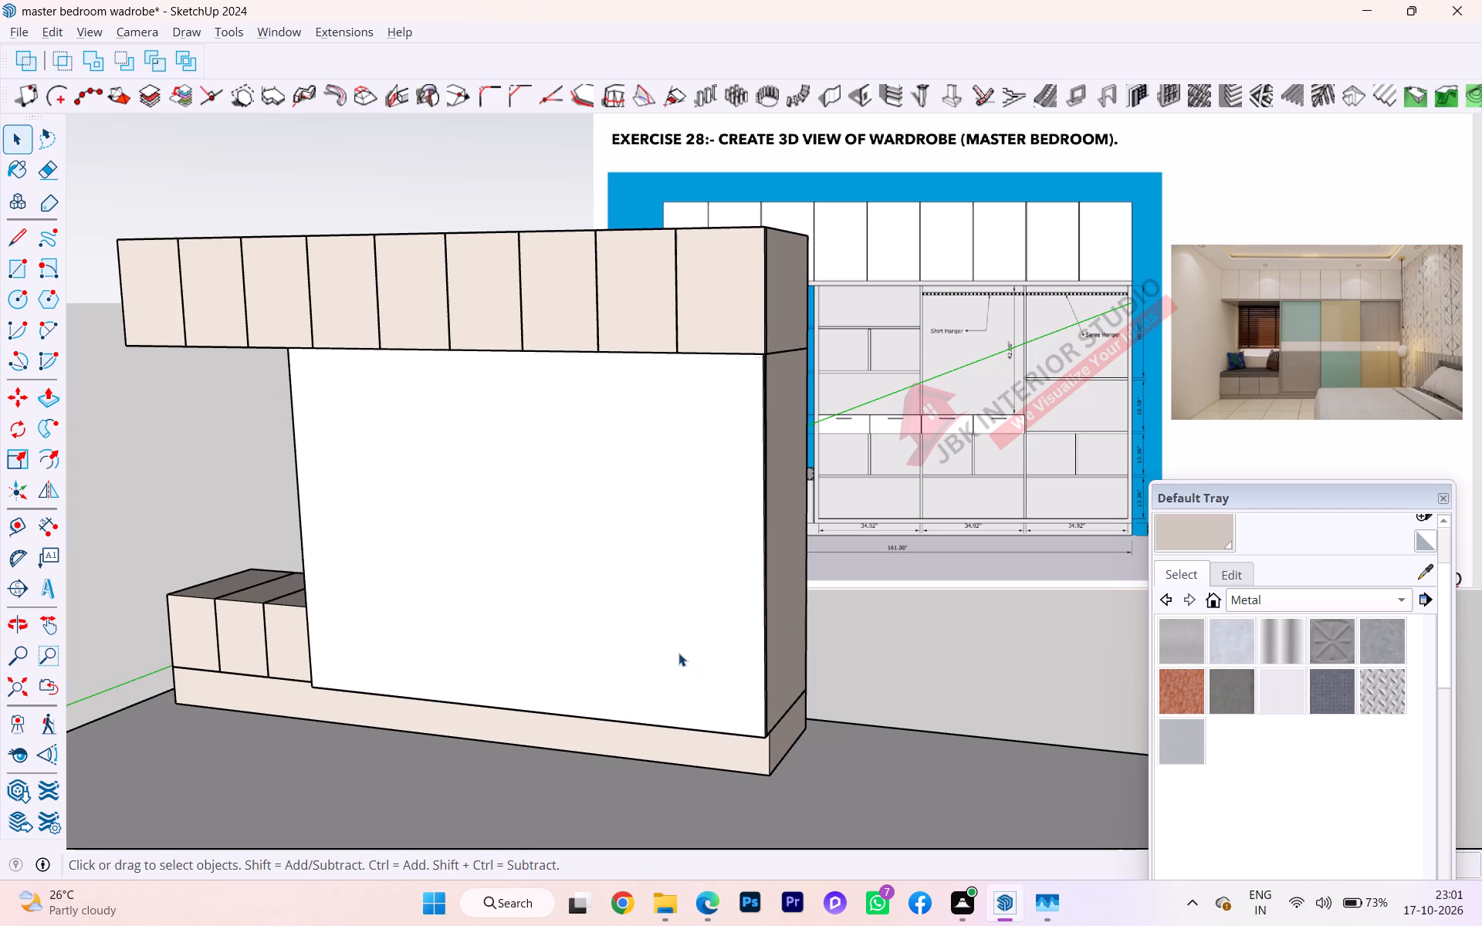
right_click(677, 653)
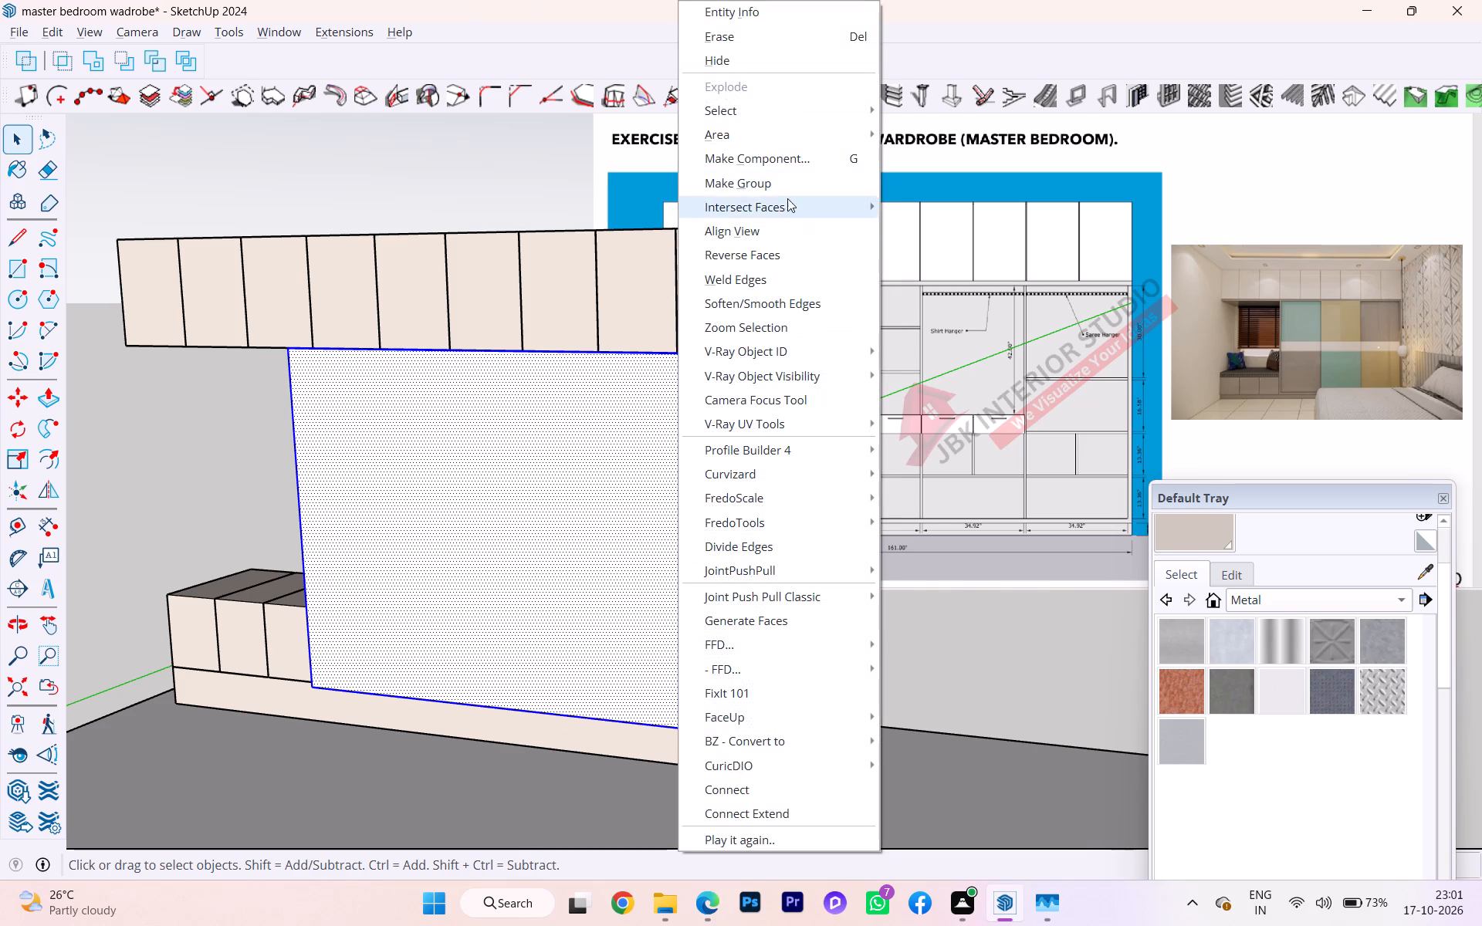
left_click(777, 186)
scroll(588, 369, "up", 1)
middle_click_drag(540, 414, 644, 402)
double_click(499, 457)
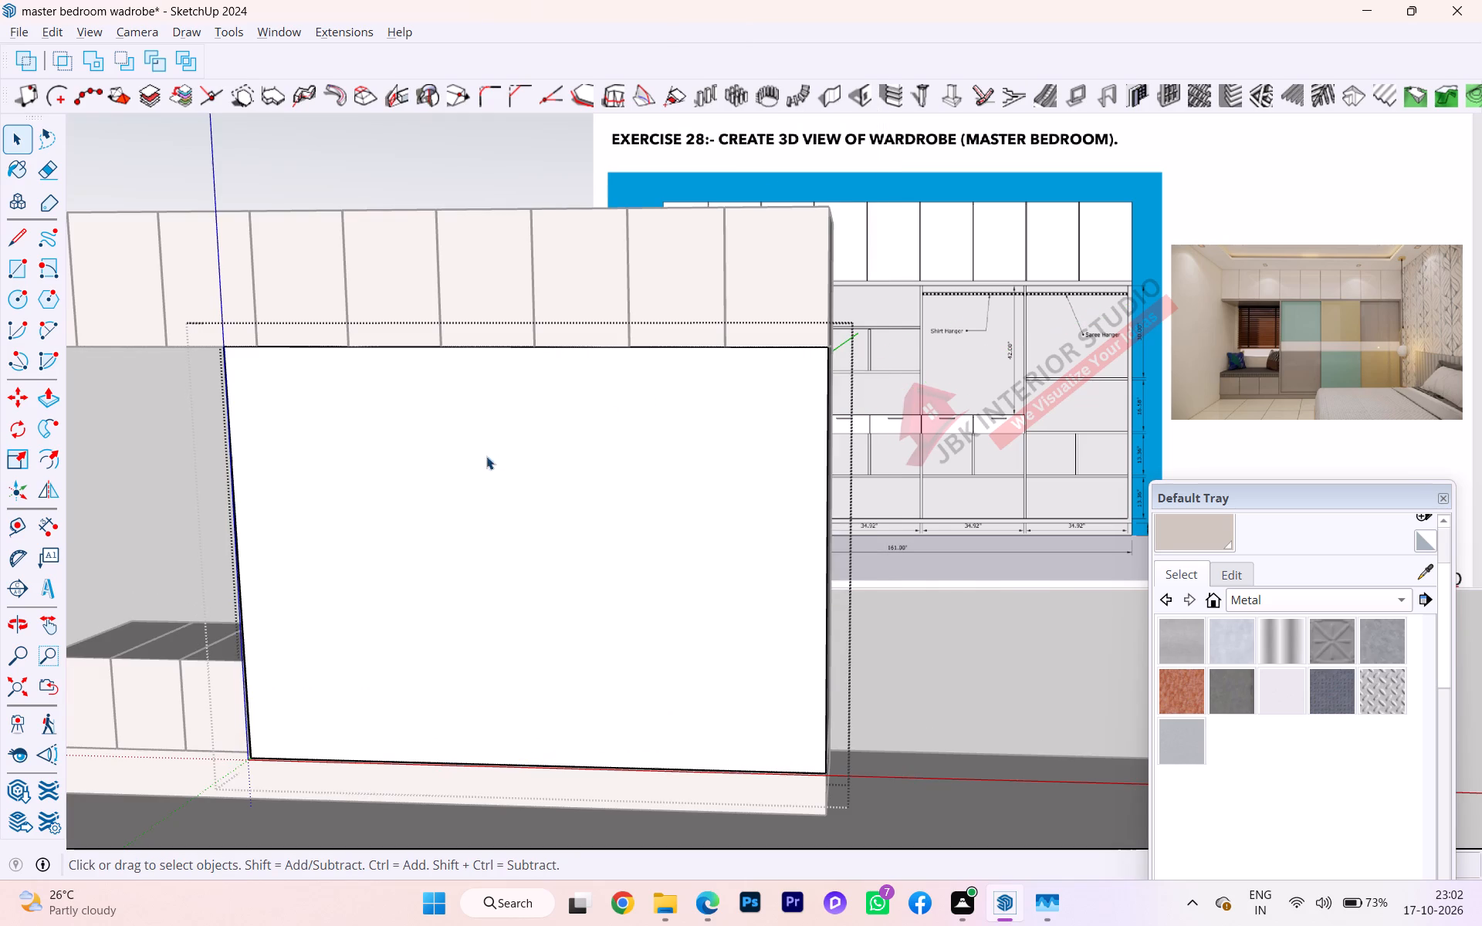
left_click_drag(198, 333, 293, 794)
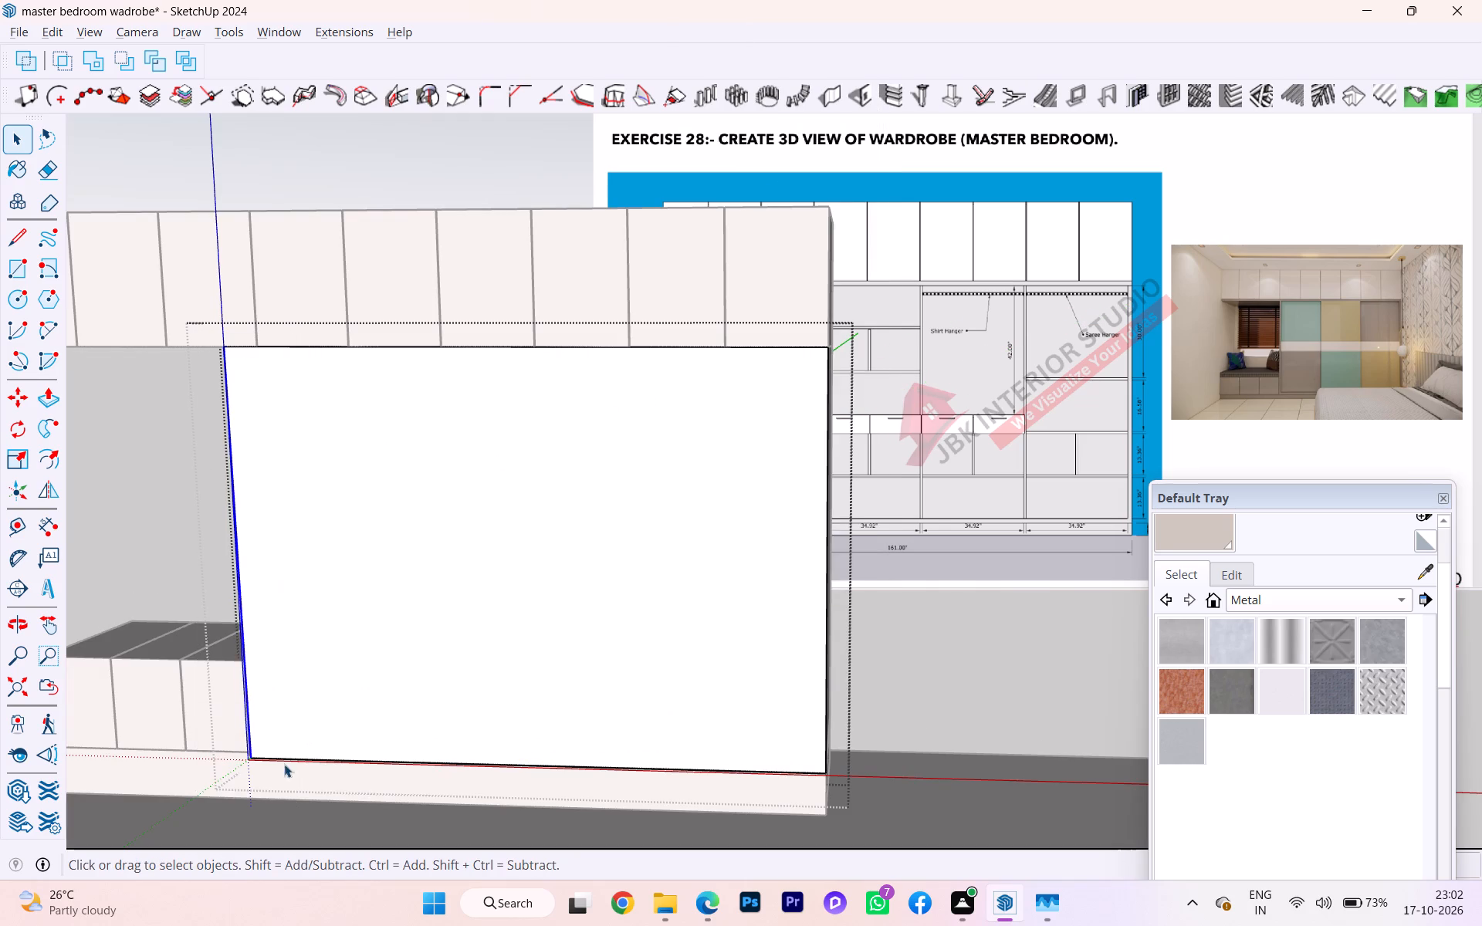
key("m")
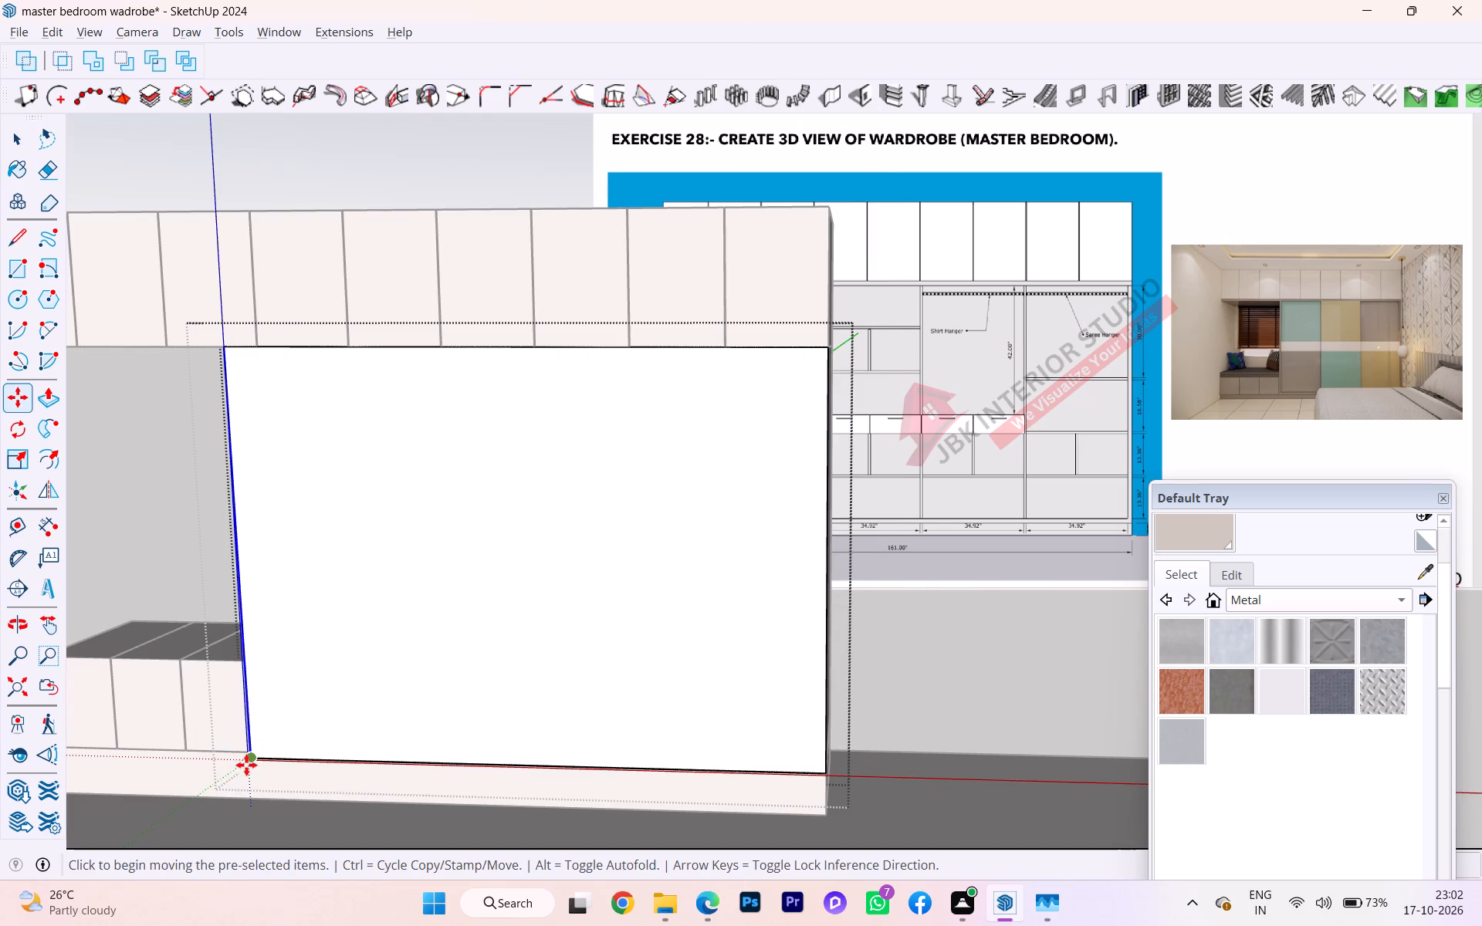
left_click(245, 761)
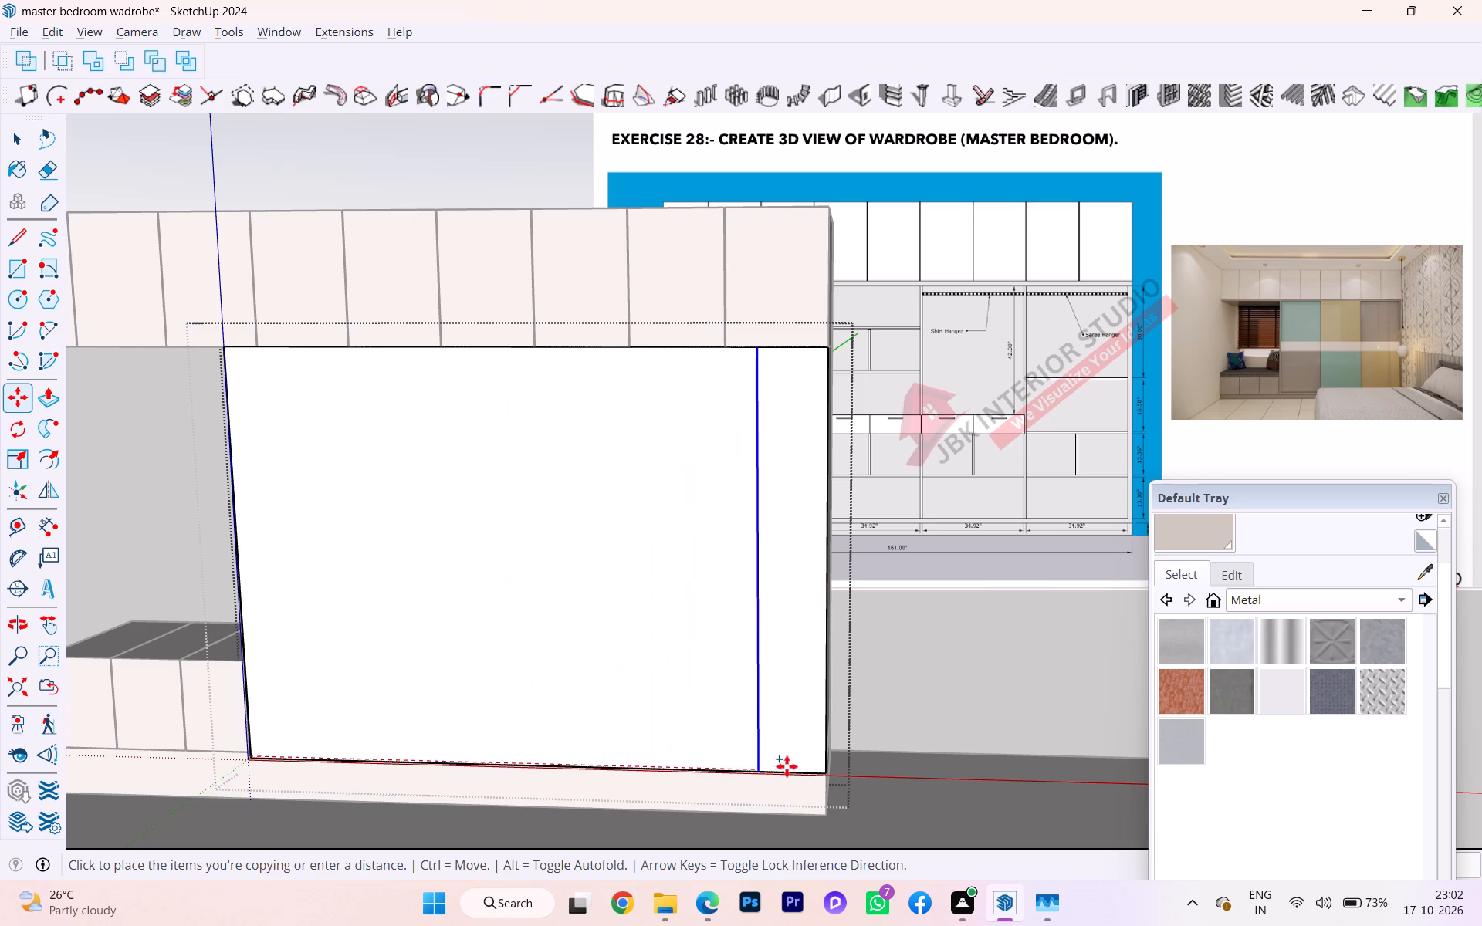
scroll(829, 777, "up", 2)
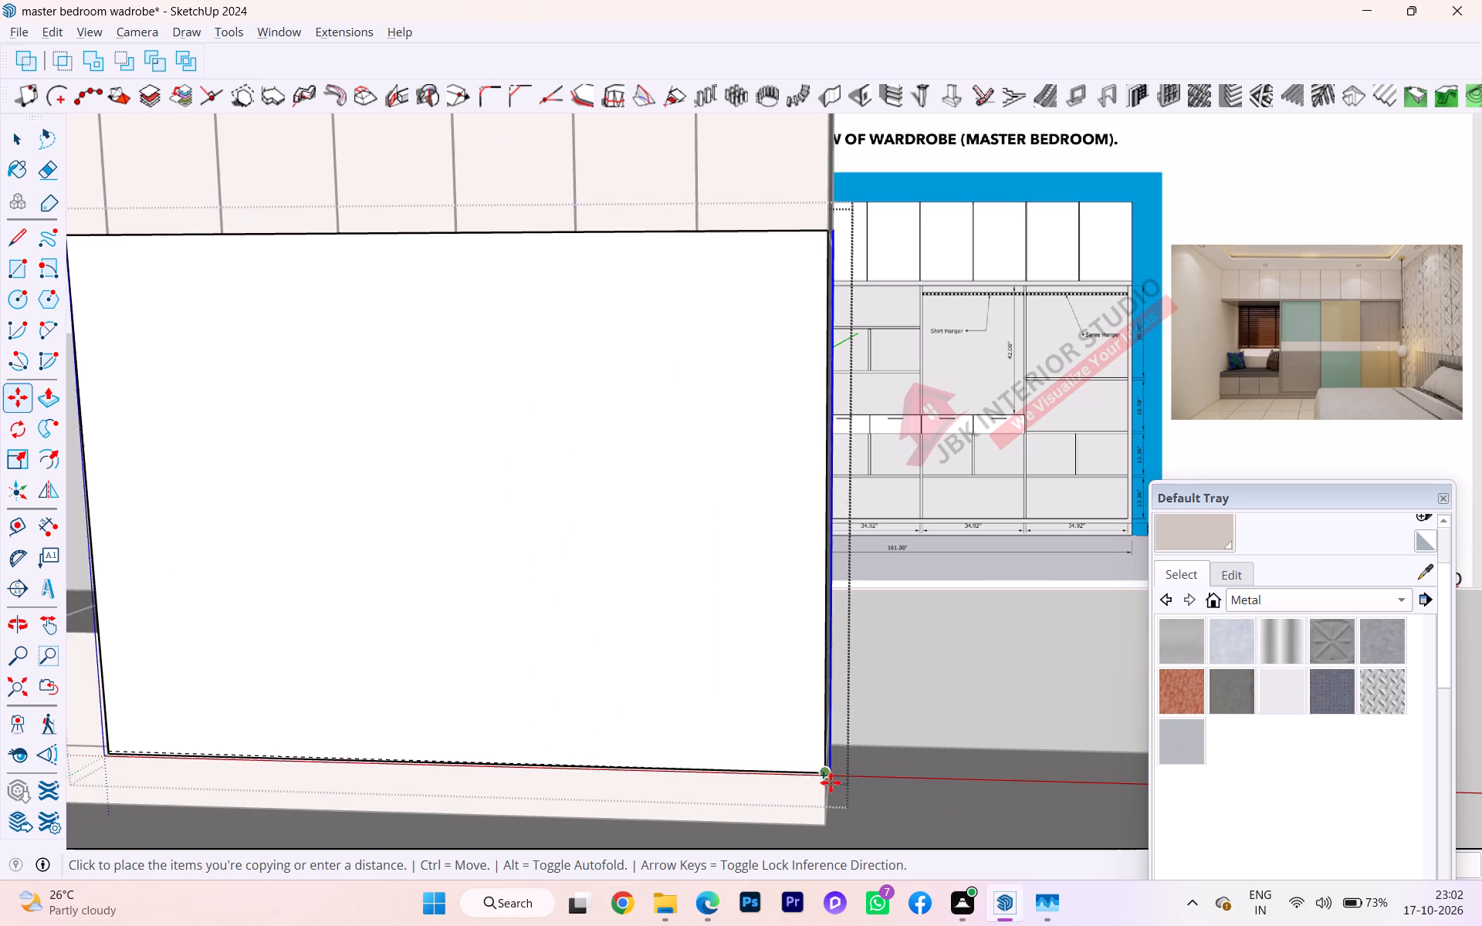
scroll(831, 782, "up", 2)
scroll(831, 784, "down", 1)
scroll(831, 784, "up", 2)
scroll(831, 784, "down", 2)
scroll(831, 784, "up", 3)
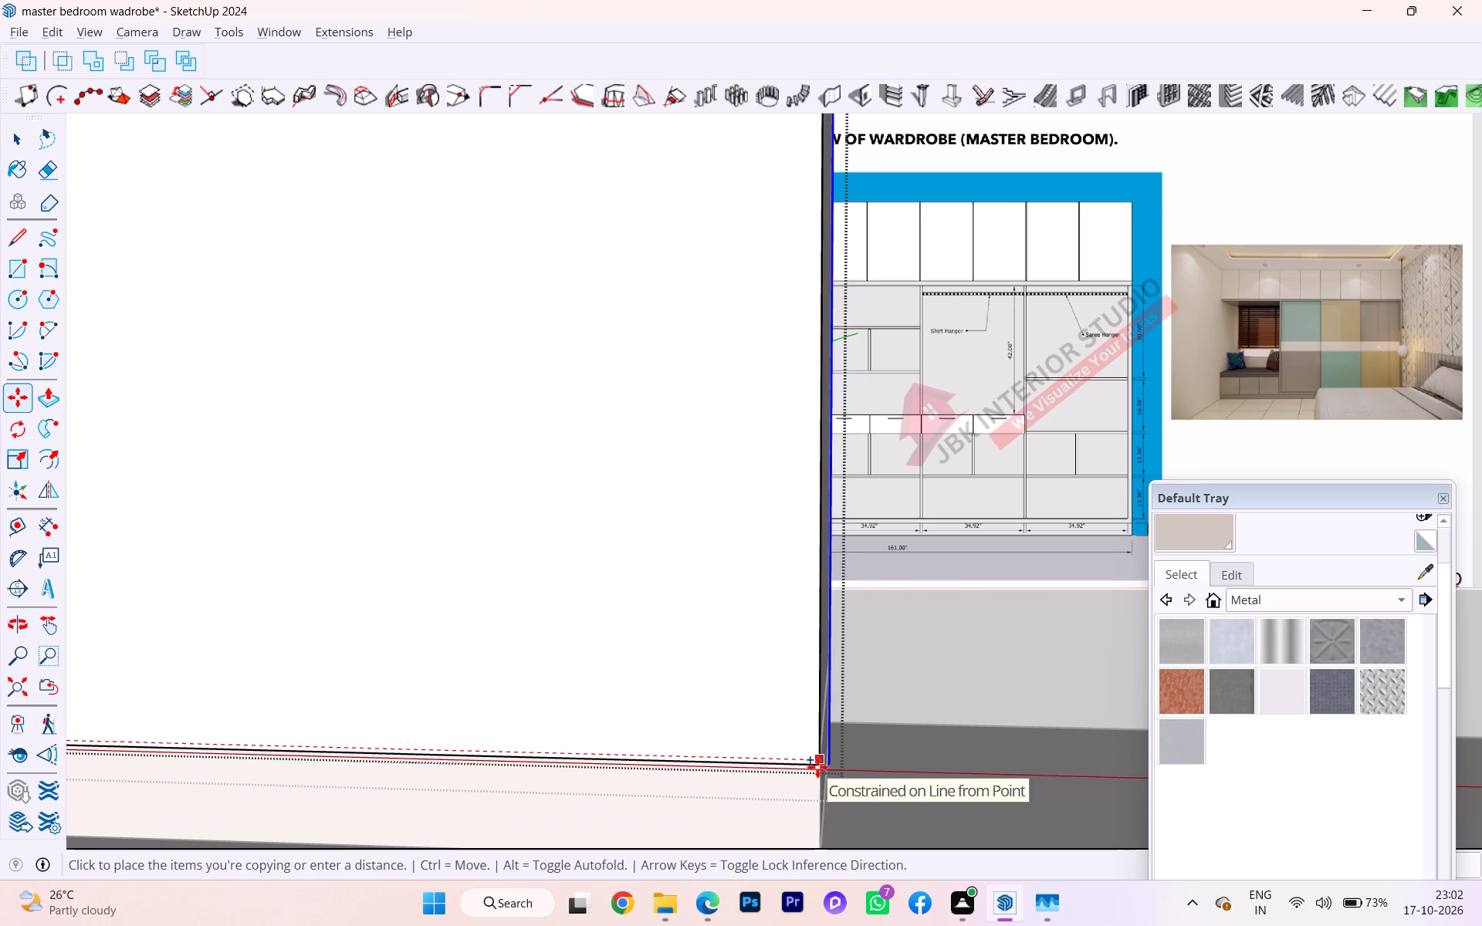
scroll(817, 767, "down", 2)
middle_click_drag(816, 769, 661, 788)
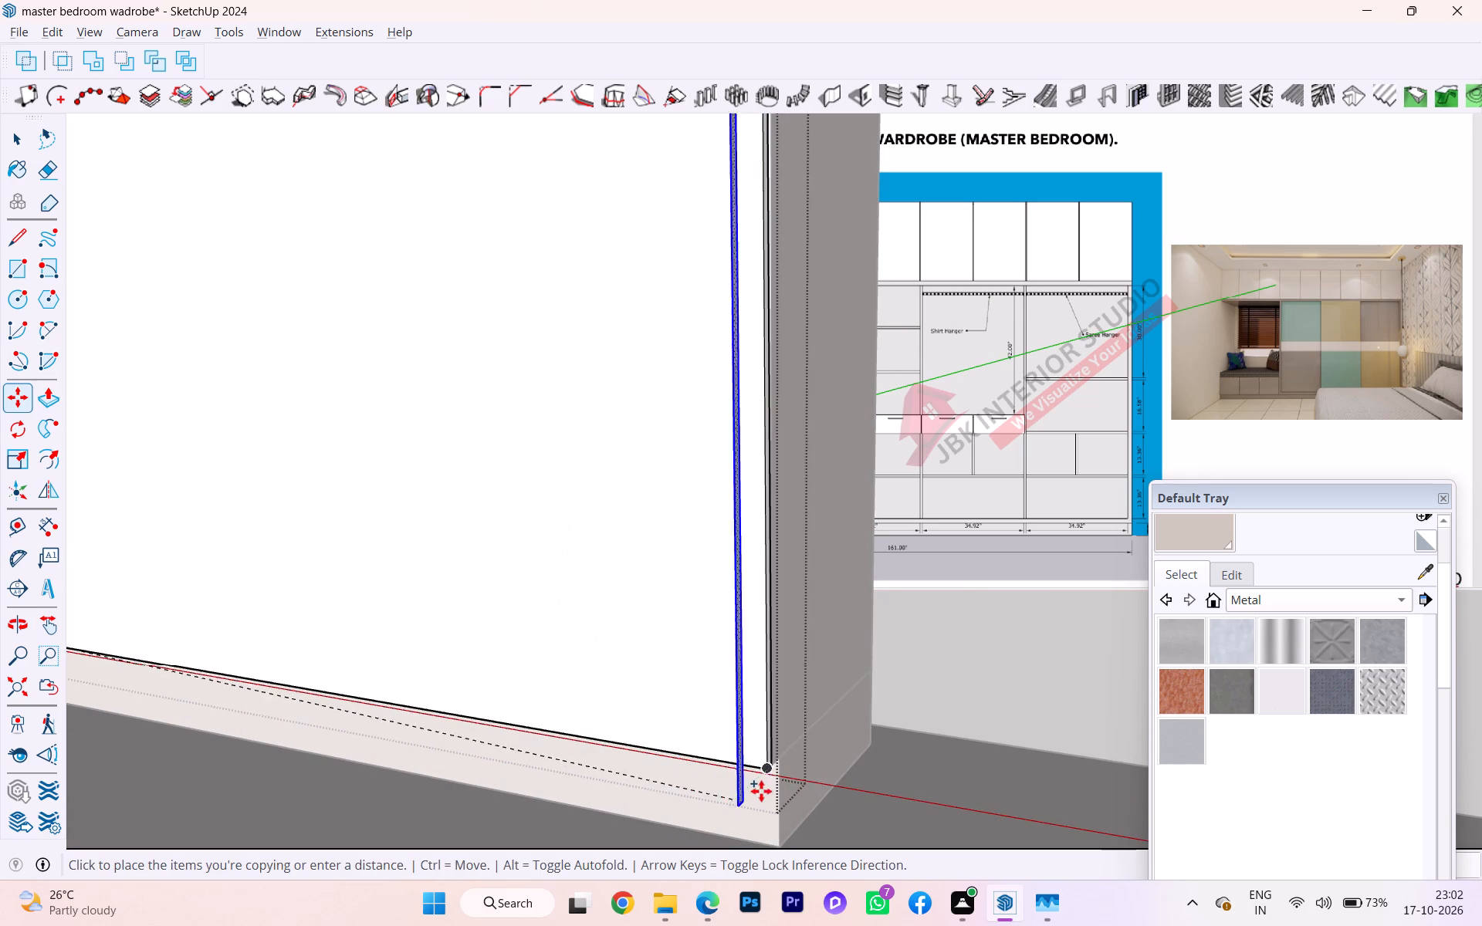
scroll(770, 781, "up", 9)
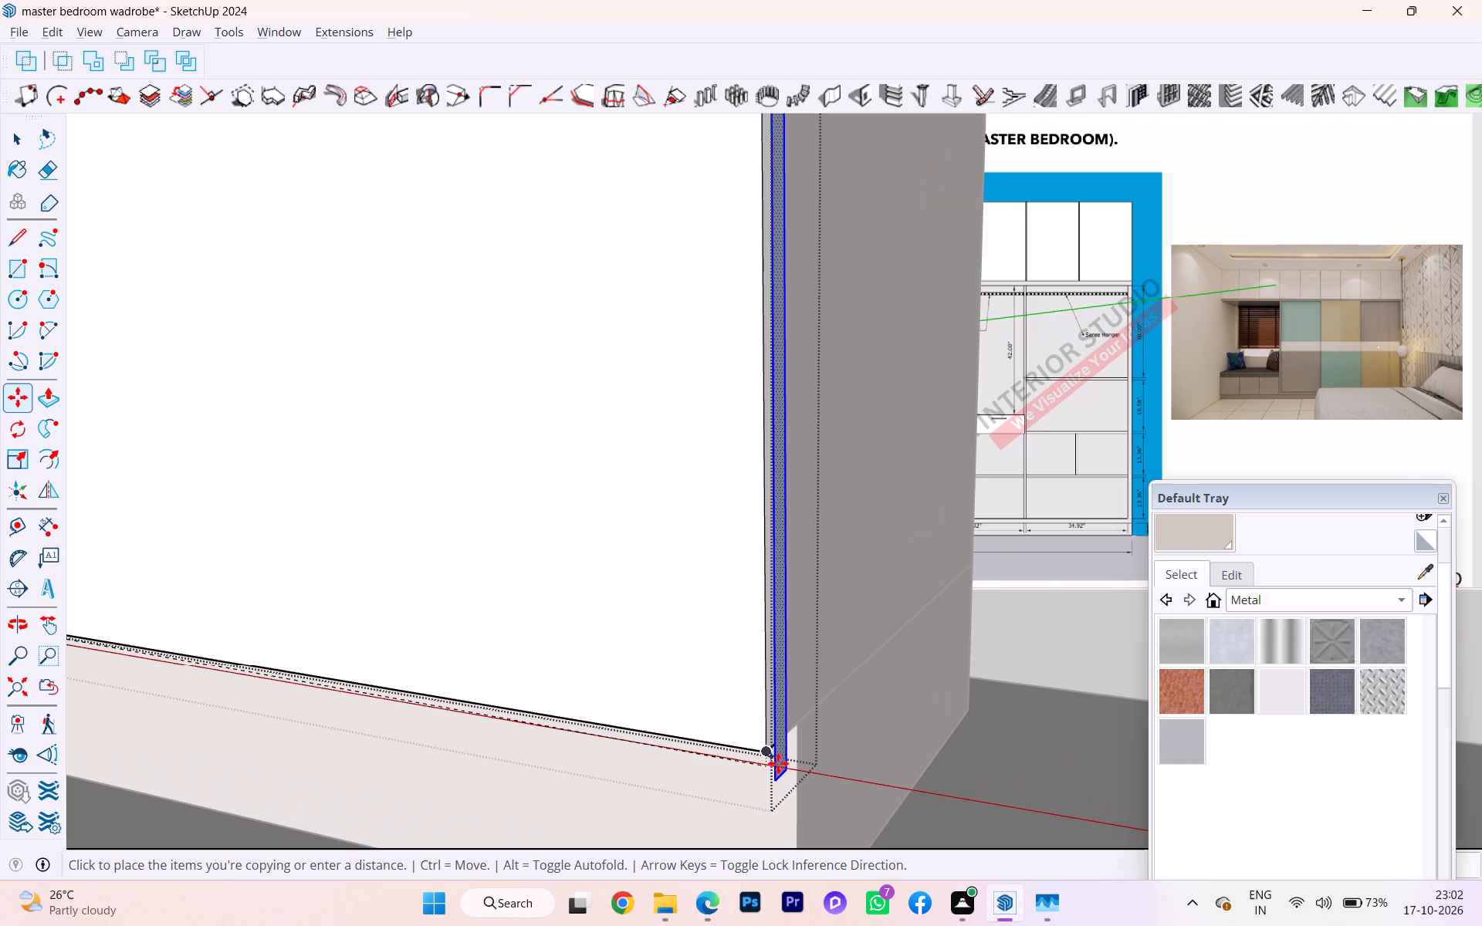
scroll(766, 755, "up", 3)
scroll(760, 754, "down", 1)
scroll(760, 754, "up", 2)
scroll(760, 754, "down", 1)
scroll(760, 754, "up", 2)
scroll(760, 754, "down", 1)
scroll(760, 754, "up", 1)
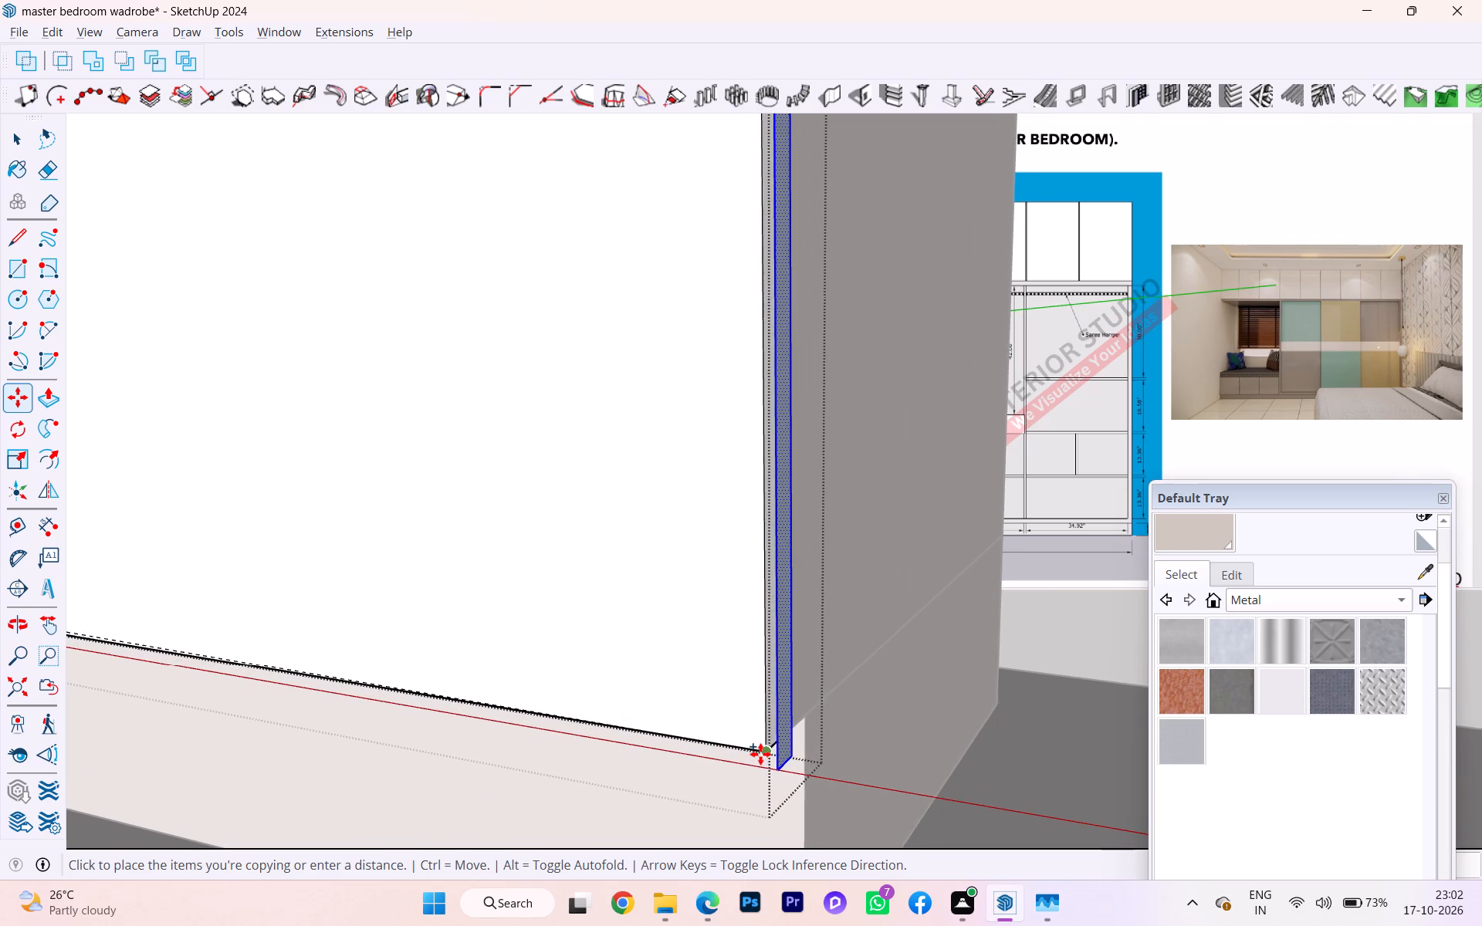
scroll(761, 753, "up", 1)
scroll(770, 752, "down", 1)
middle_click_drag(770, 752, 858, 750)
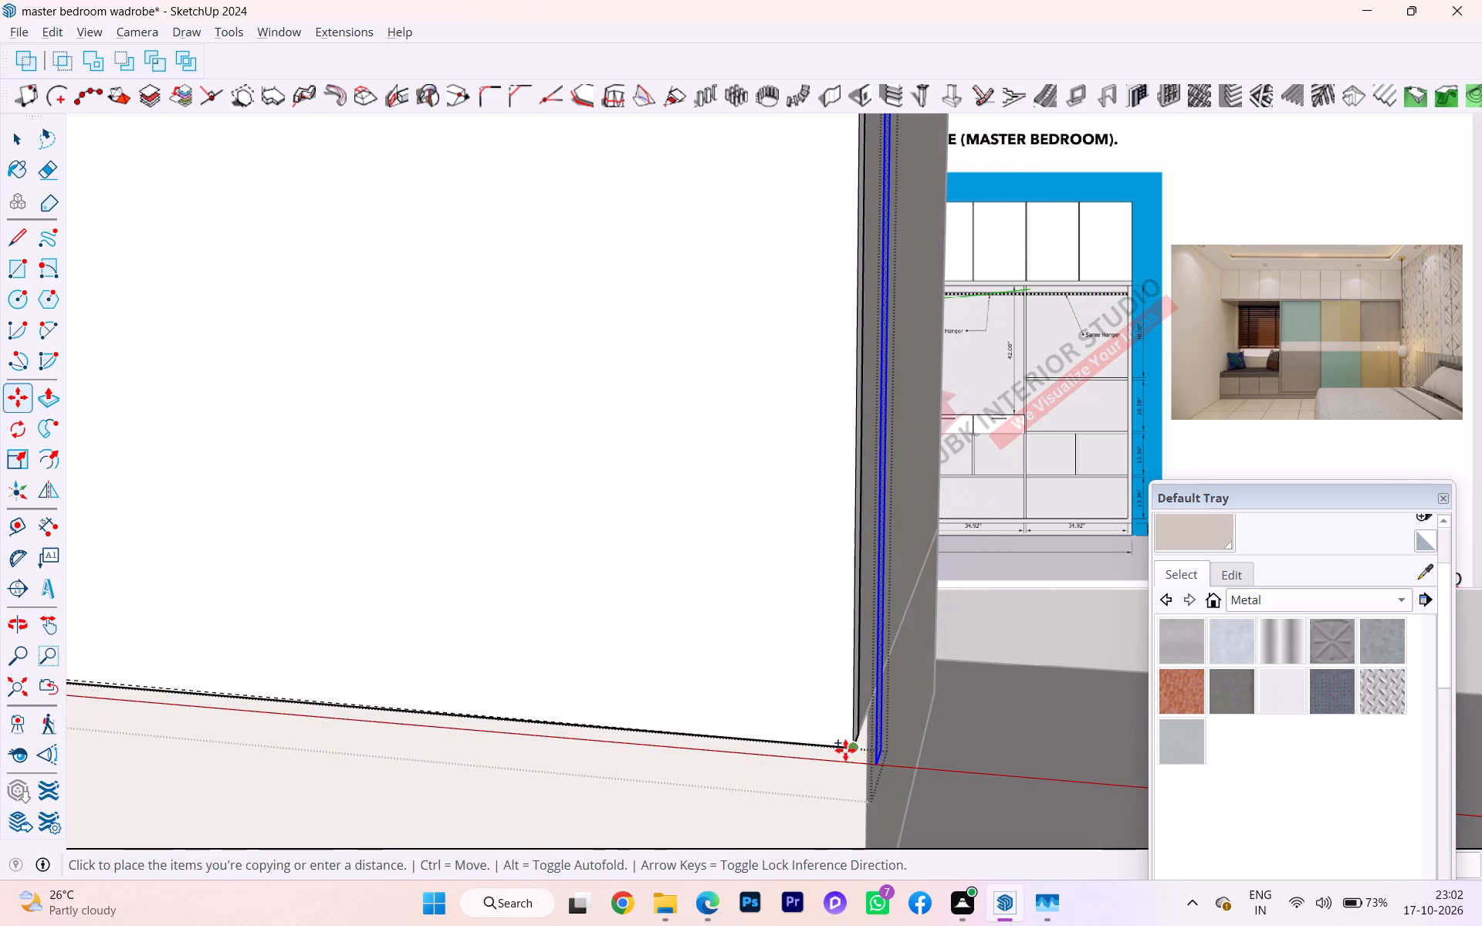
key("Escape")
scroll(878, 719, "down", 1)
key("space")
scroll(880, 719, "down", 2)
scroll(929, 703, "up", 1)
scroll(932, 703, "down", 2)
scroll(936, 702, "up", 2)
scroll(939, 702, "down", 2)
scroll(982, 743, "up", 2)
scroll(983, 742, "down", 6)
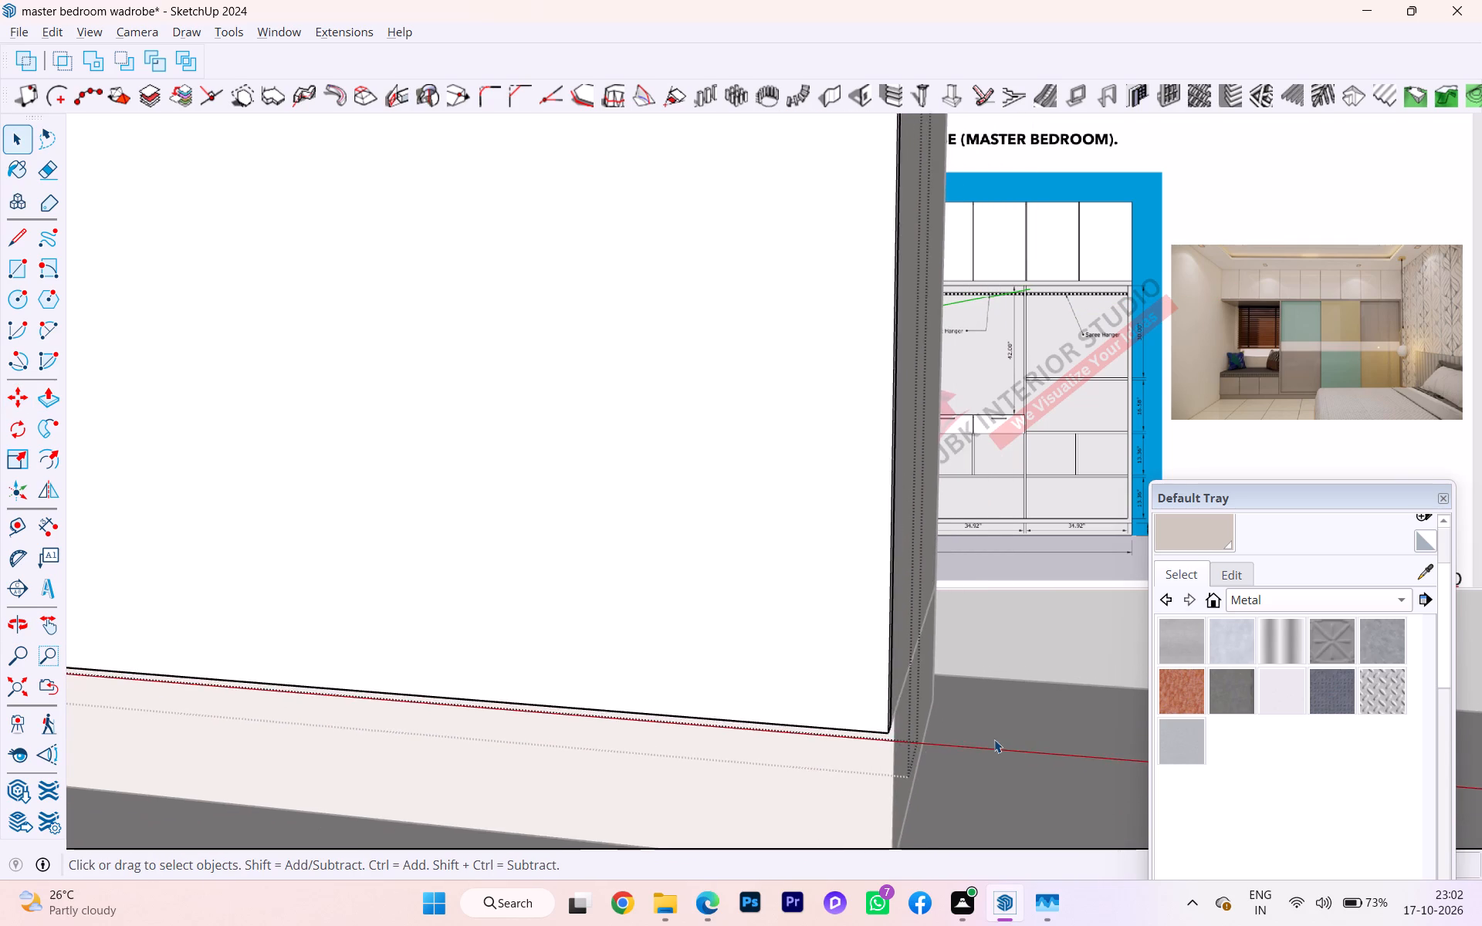
Copy the front panel's seating-side edges along the red axis to its opposite end, dividing the span by 3 for equal shutters.
scroll(994, 739, "down", 12)
scroll(575, 587, "down", 1)
middle_click_drag(574, 586, 1047, 572)
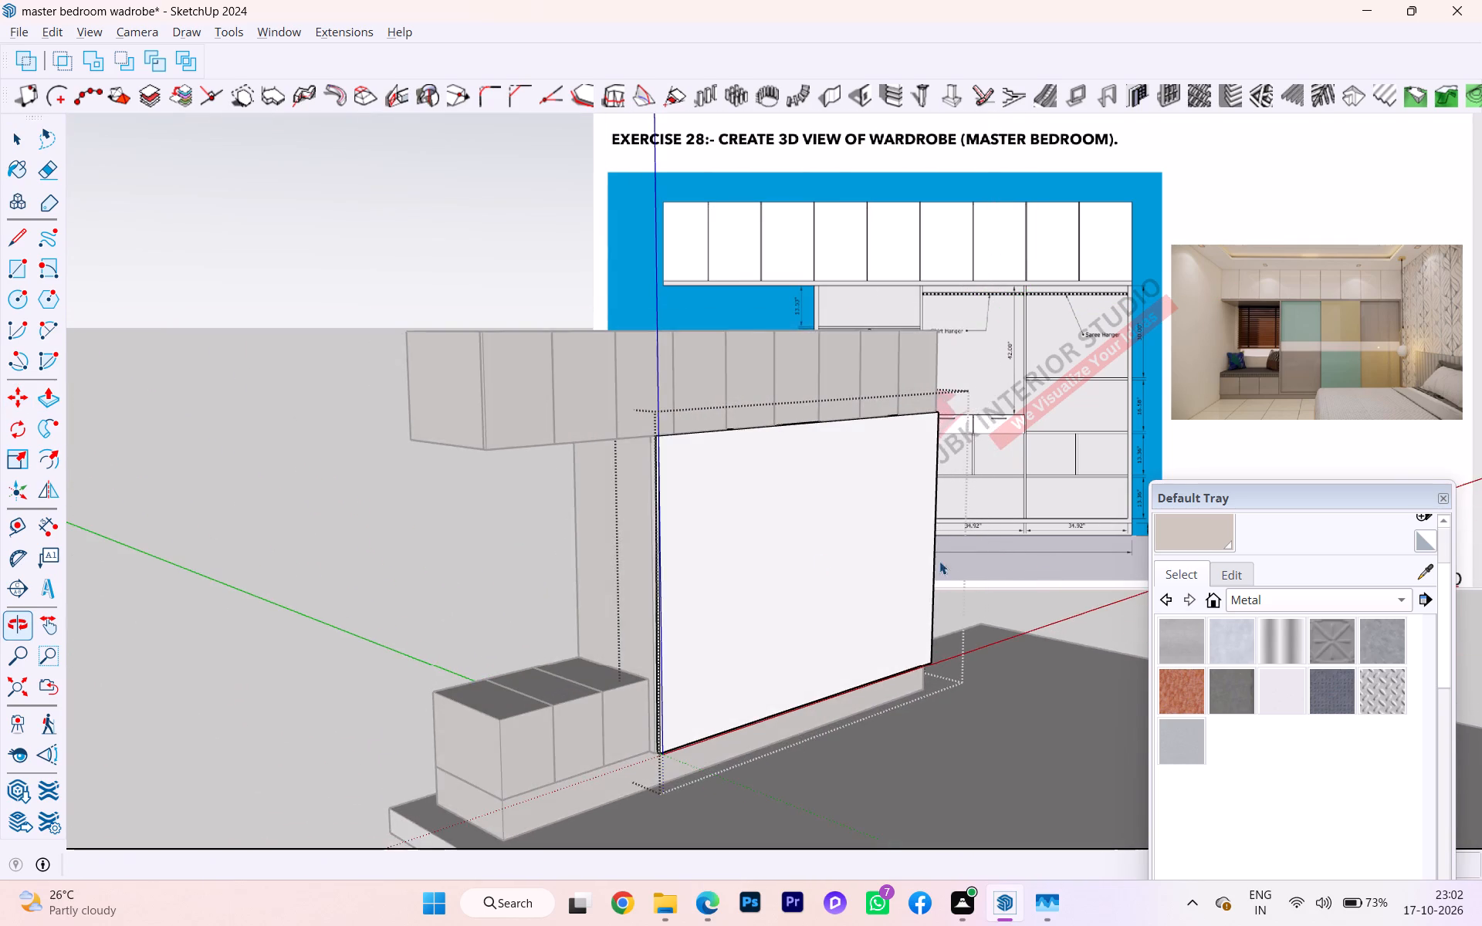
scroll(726, 536, "up", 7)
scroll(655, 509, "down", 1)
scroll(654, 508, "up", 1)
scroll(654, 508, "down", 1)
scroll(652, 507, "up", 1)
scroll(639, 499, "down", 1)
middle_click_drag(587, 505, 468, 501)
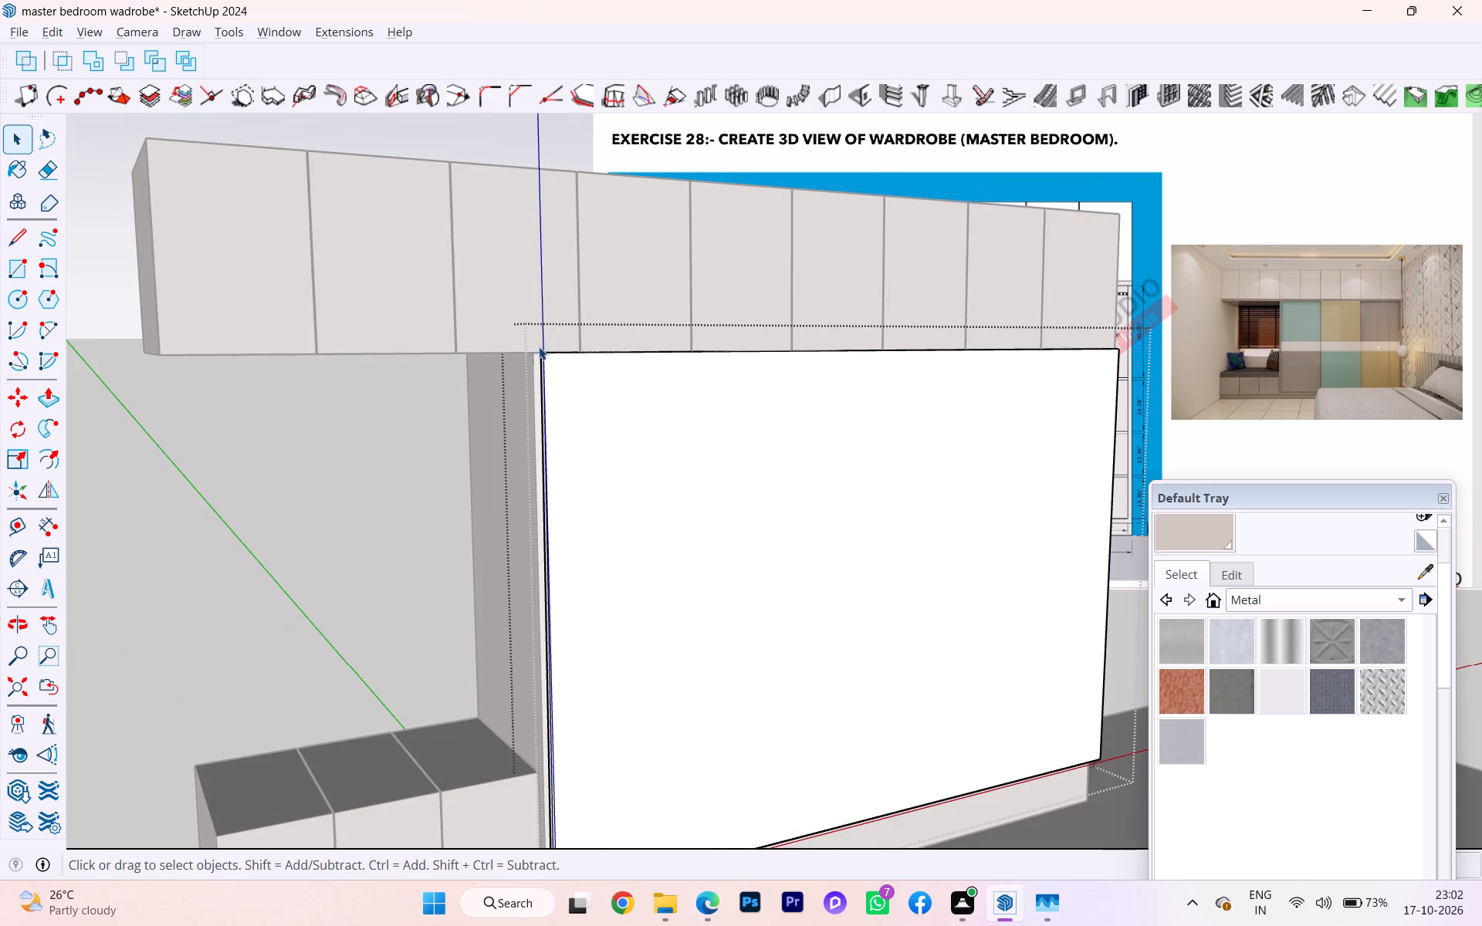
left_click_drag(536, 346, 576, 911)
scroll(578, 773, "down", 1)
middle_click_drag(570, 765, 515, 714)
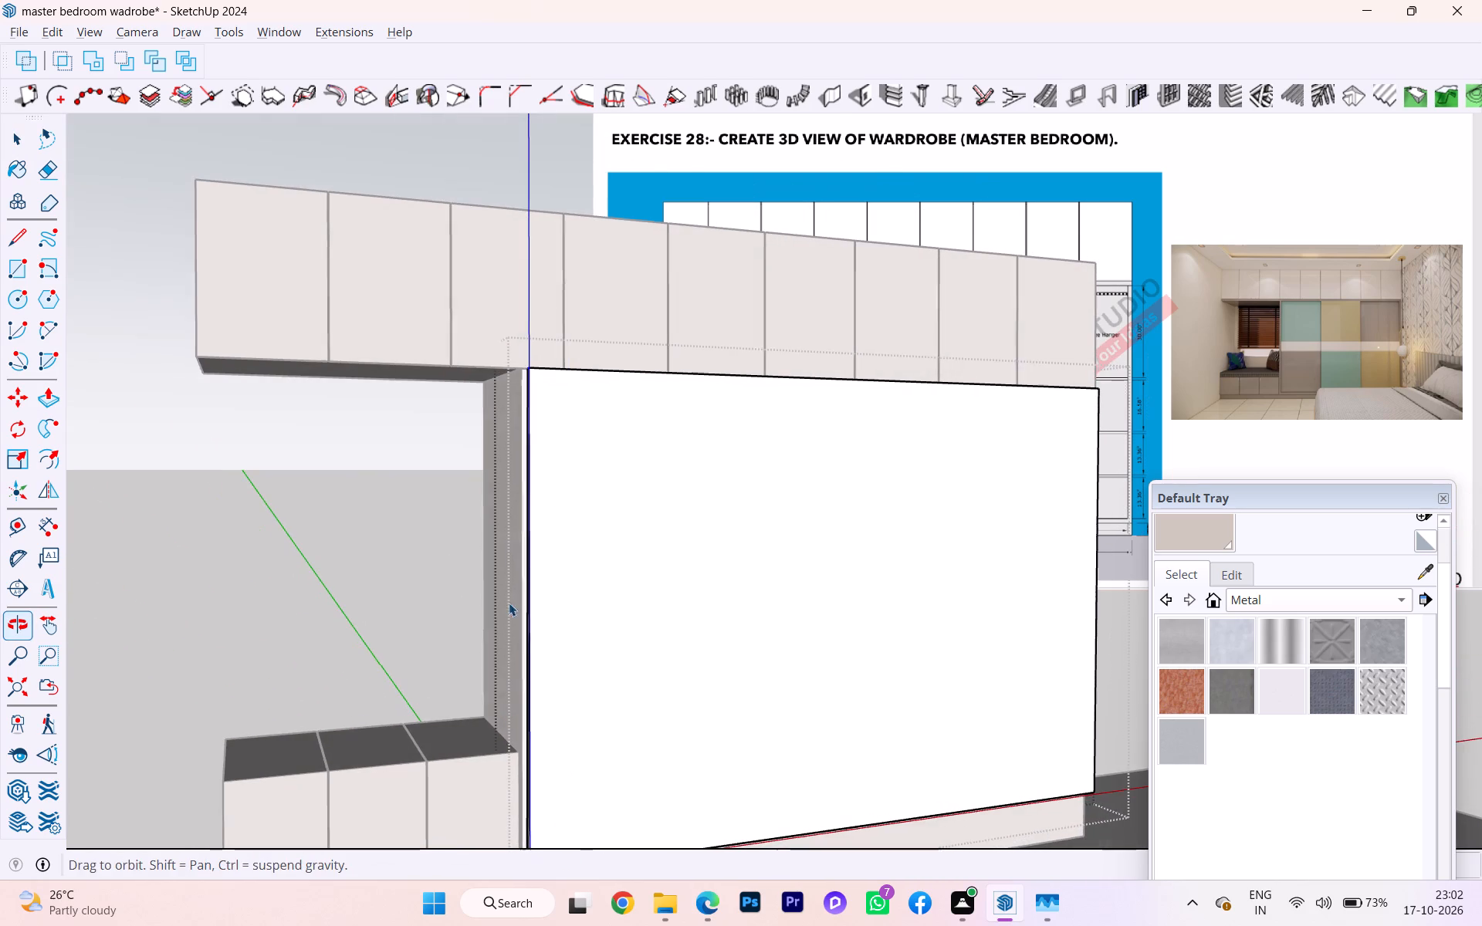
scroll(564, 708, "up", 2)
scroll(564, 719, "down", 1)
scroll(565, 729, "up", 8)
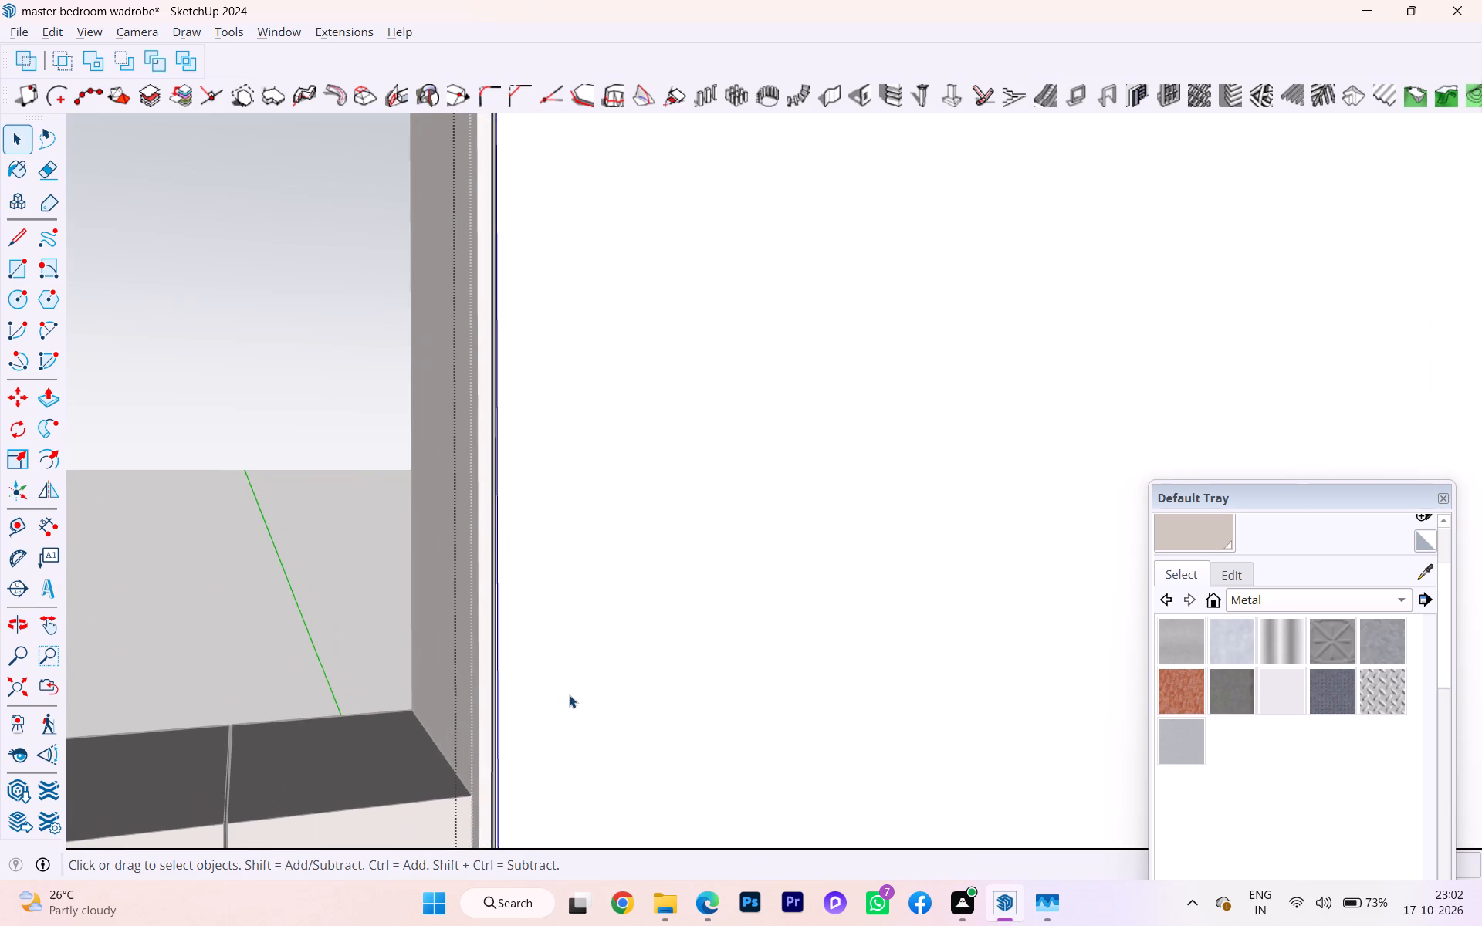
scroll(556, 707, "down", 2)
middle_click_drag(547, 714, 448, 890)
scroll(516, 685, "down", 4)
scroll(519, 683, "up", 4)
scroll(519, 682, "down", 4)
scroll(531, 679, "up", 1)
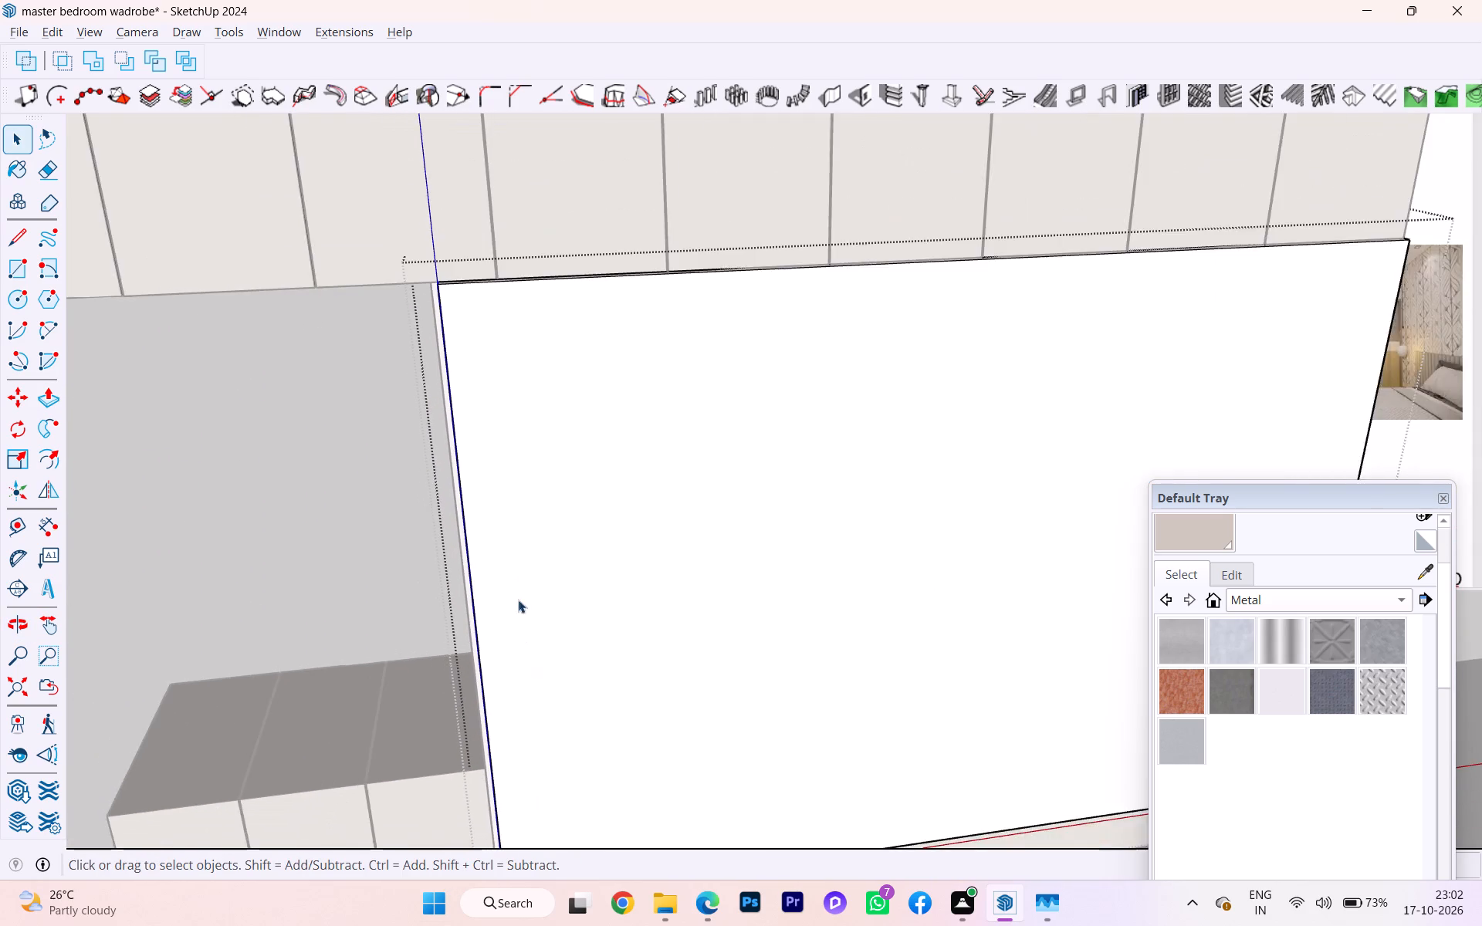
scroll(413, 289, "down", 3)
left_click_drag(405, 225, 547, 755)
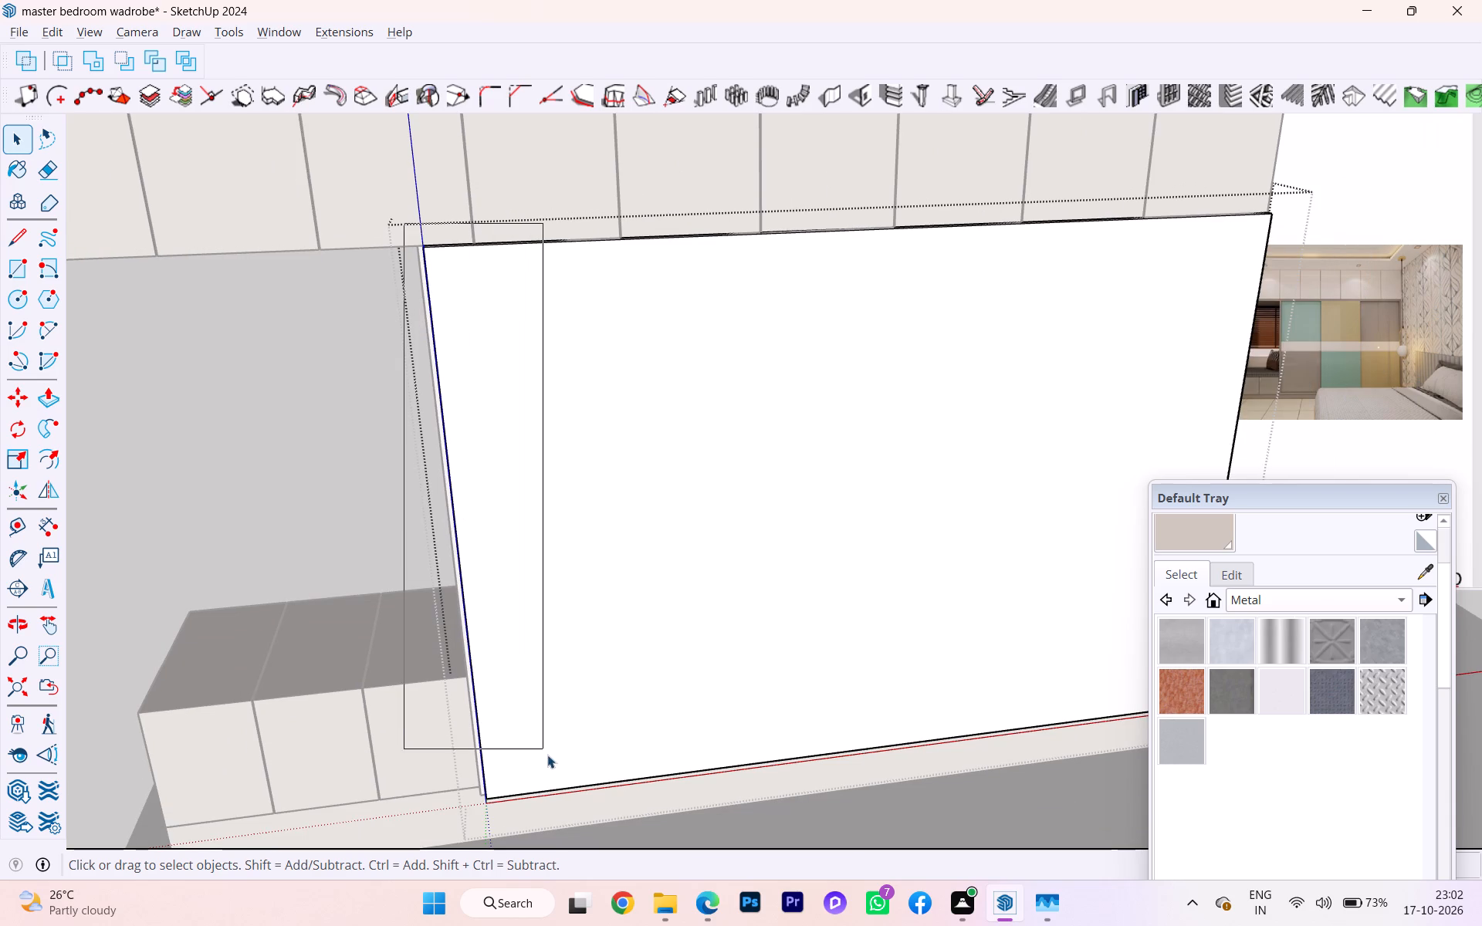
left_click_drag(547, 755, 550, 842)
scroll(484, 798, "up", 2)
key("m")
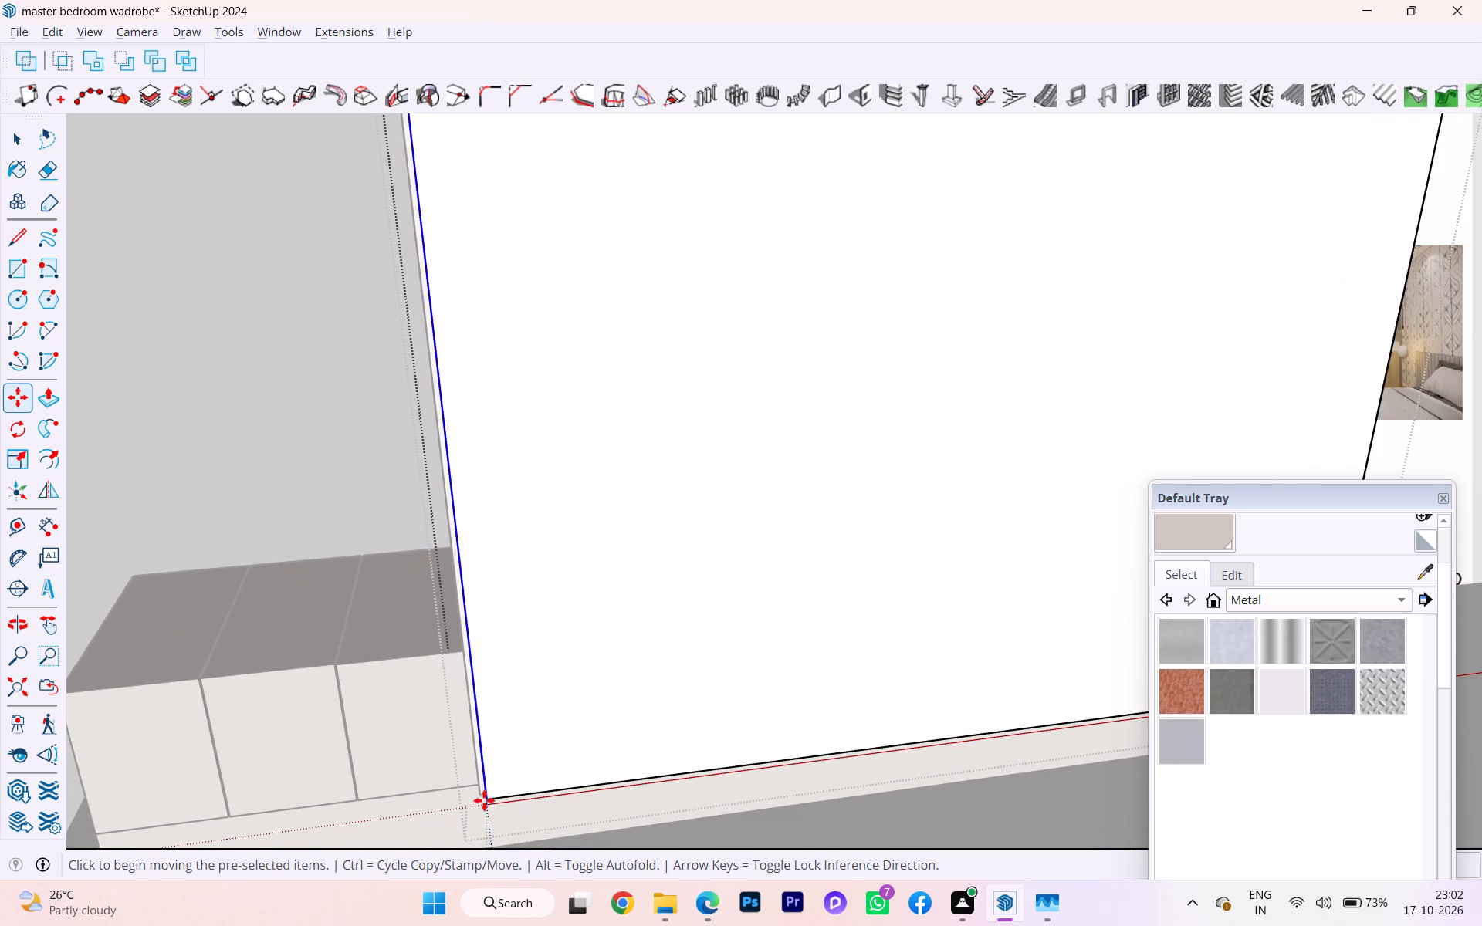
key("Return")
scroll(489, 789, "up", 3)
scroll(493, 793, "down", 1)
left_click(483, 804)
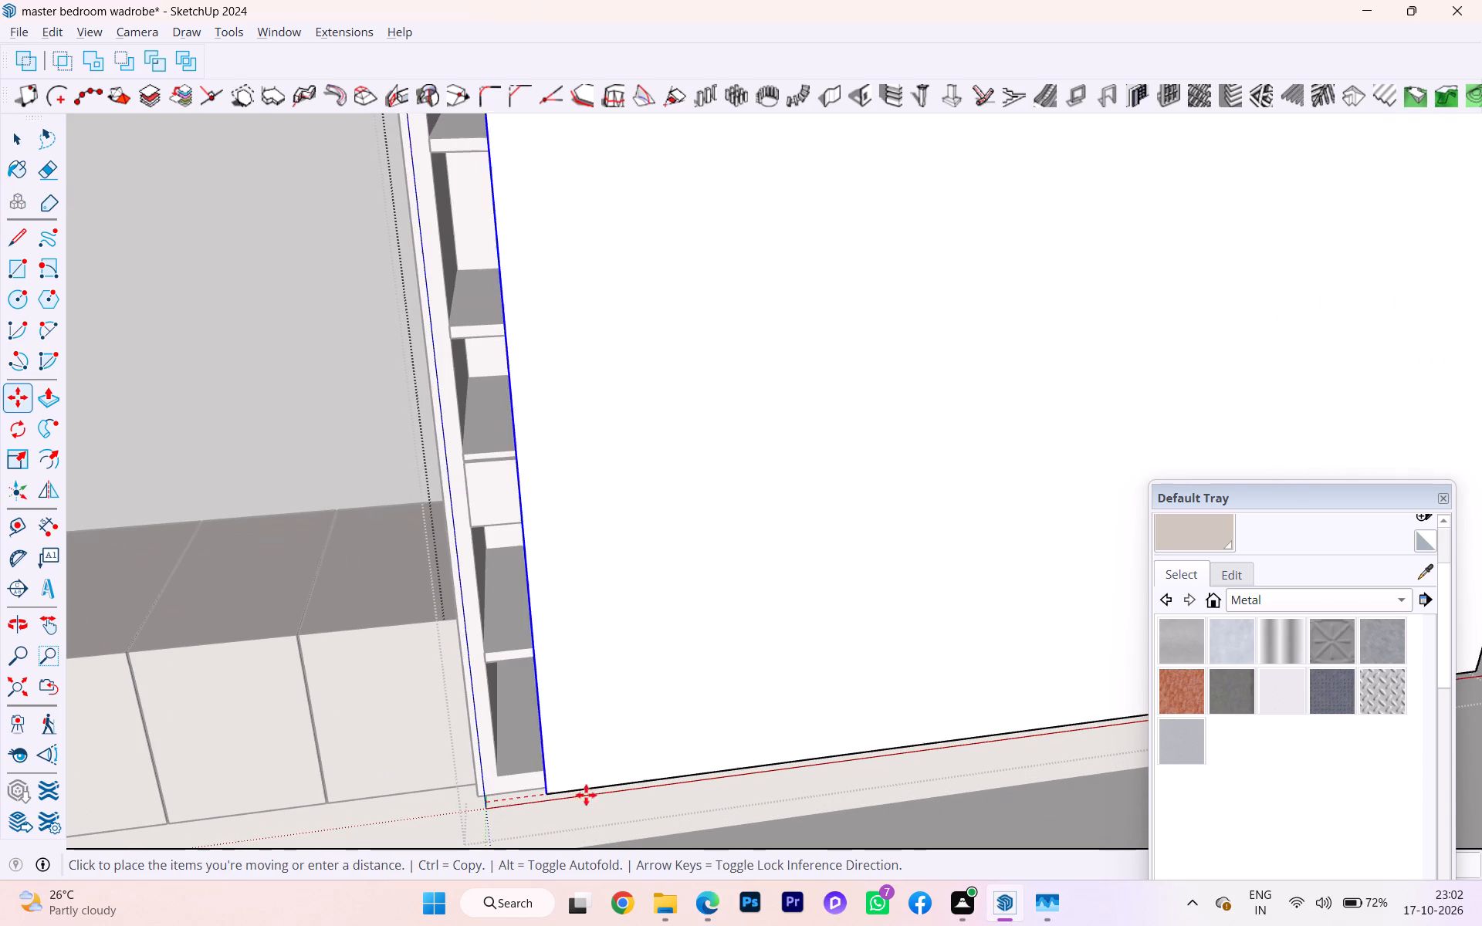
key("Right")
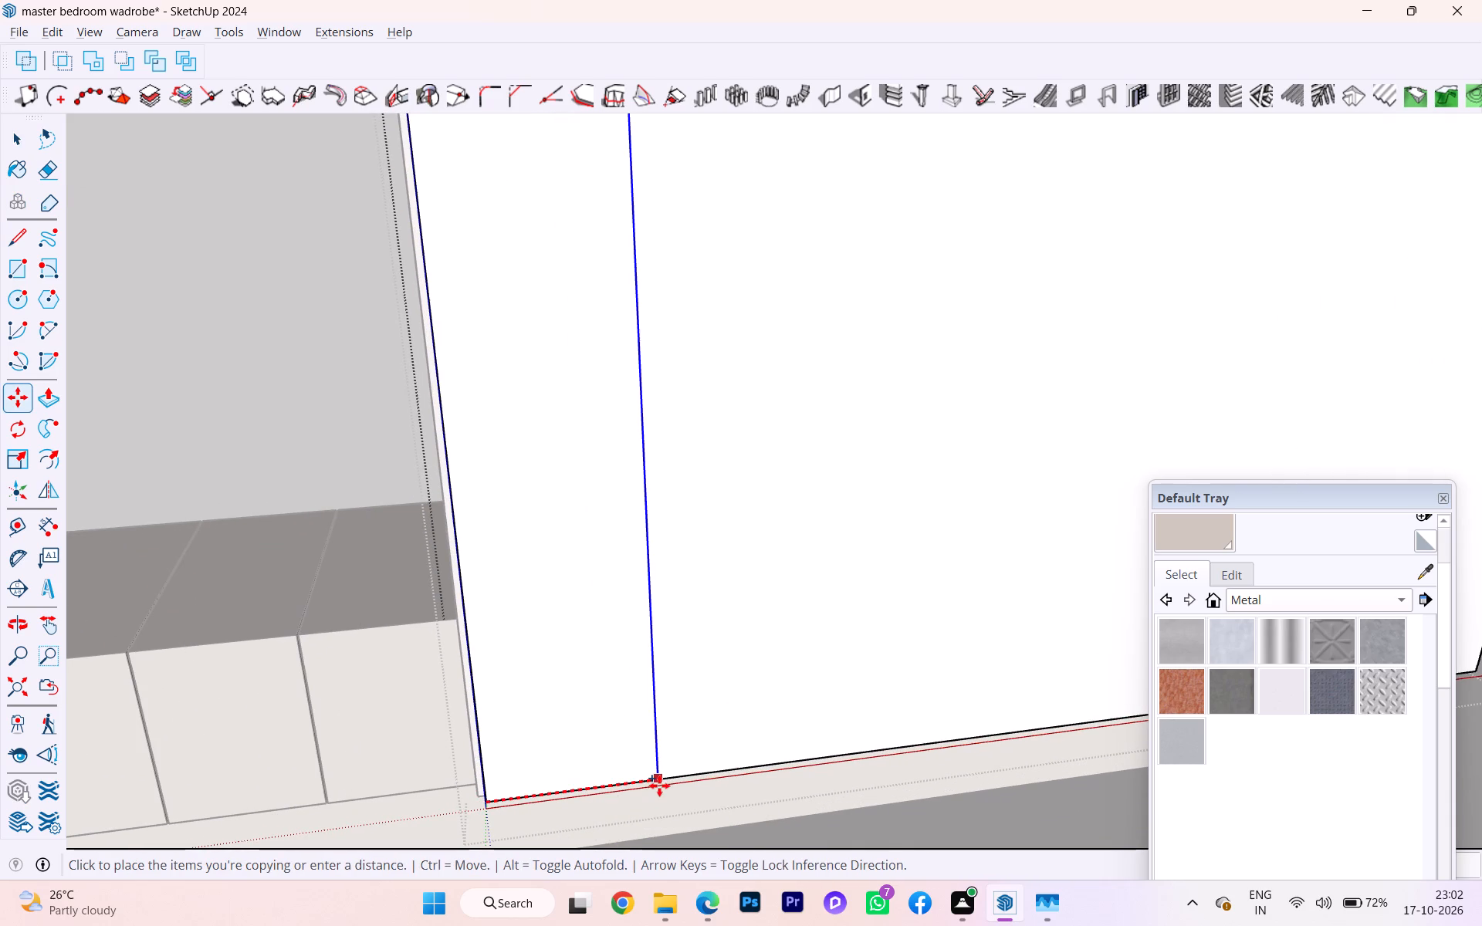
scroll(627, 785, "down", 7)
scroll(526, 796, "up", 1)
scroll(526, 796, "down", 1)
scroll(843, 708, "down", 2)
middle_click_drag(855, 712, 653, 745)
scroll(976, 772, "up", 3)
scroll(1055, 793, "up", 4)
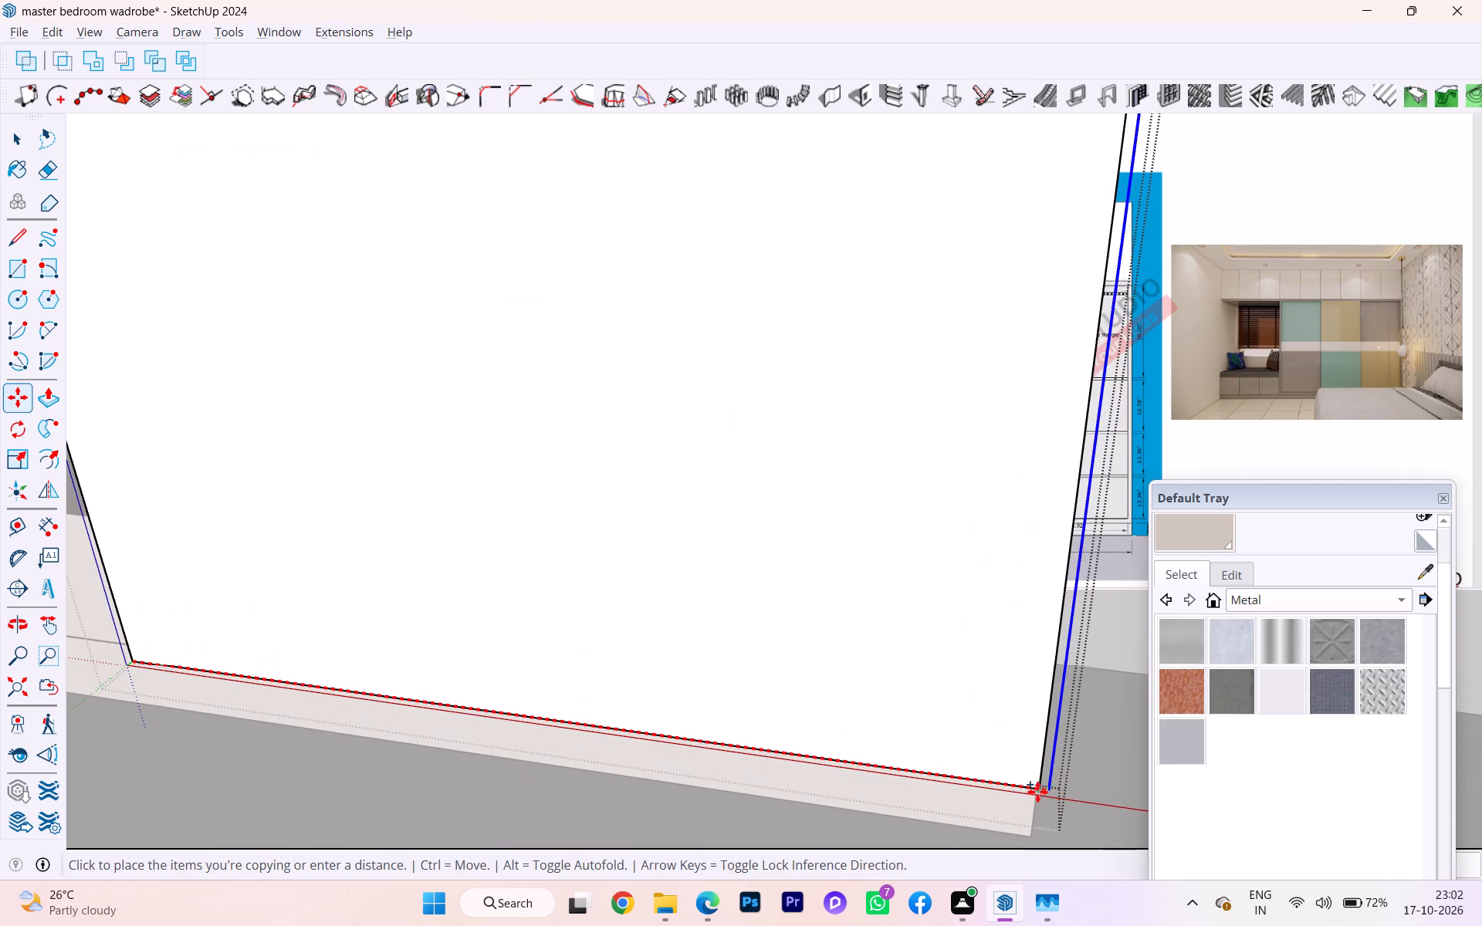
scroll(1039, 792, "up", 3)
left_click(1039, 792)
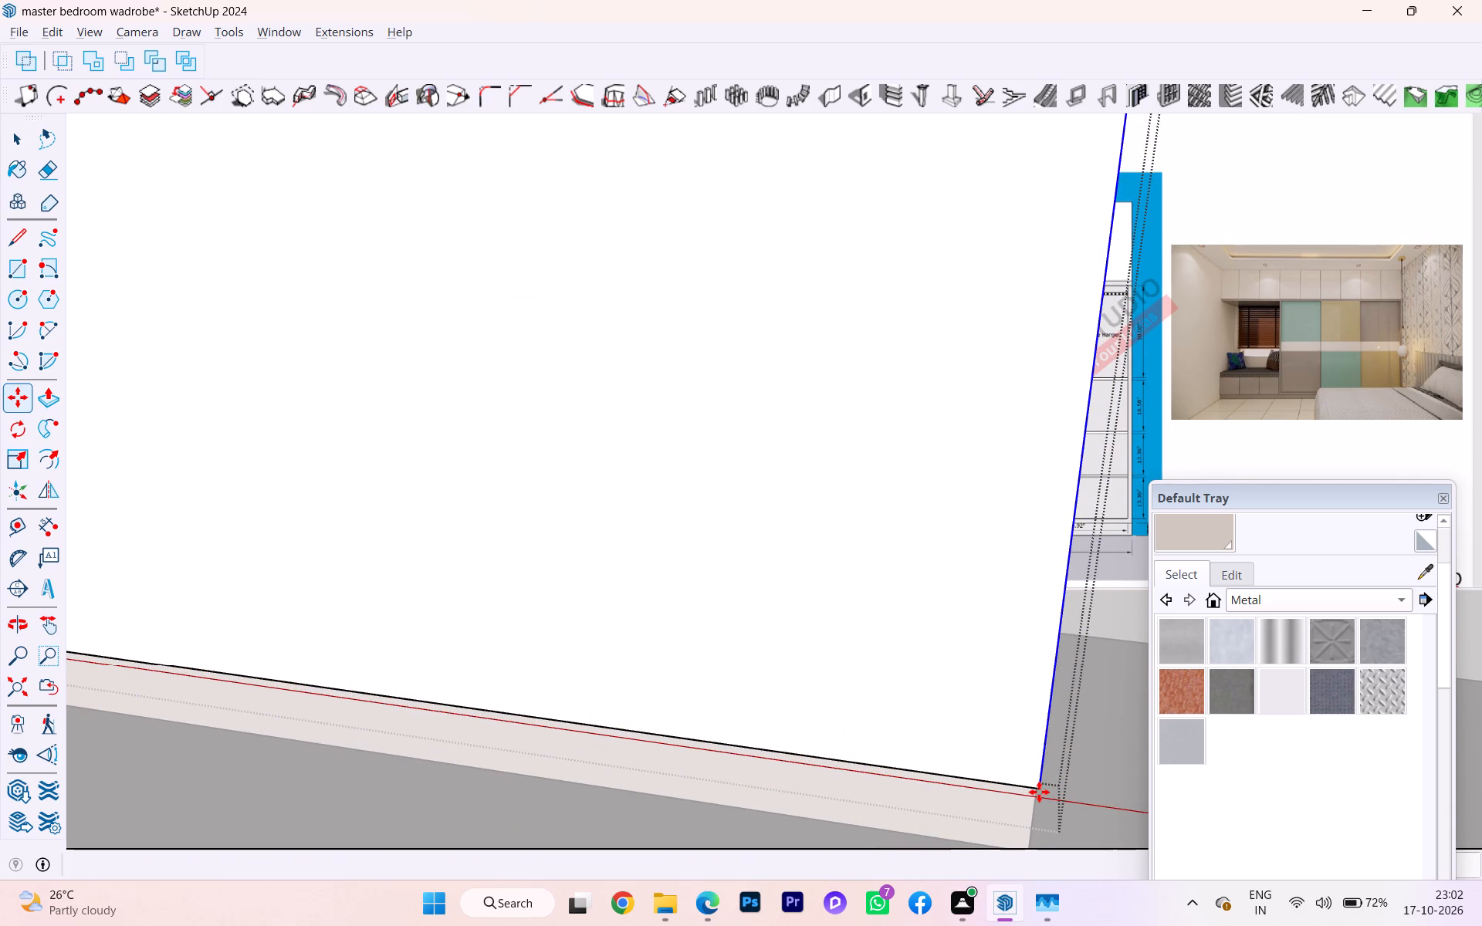
key("slash")
key("3")
key("Return")
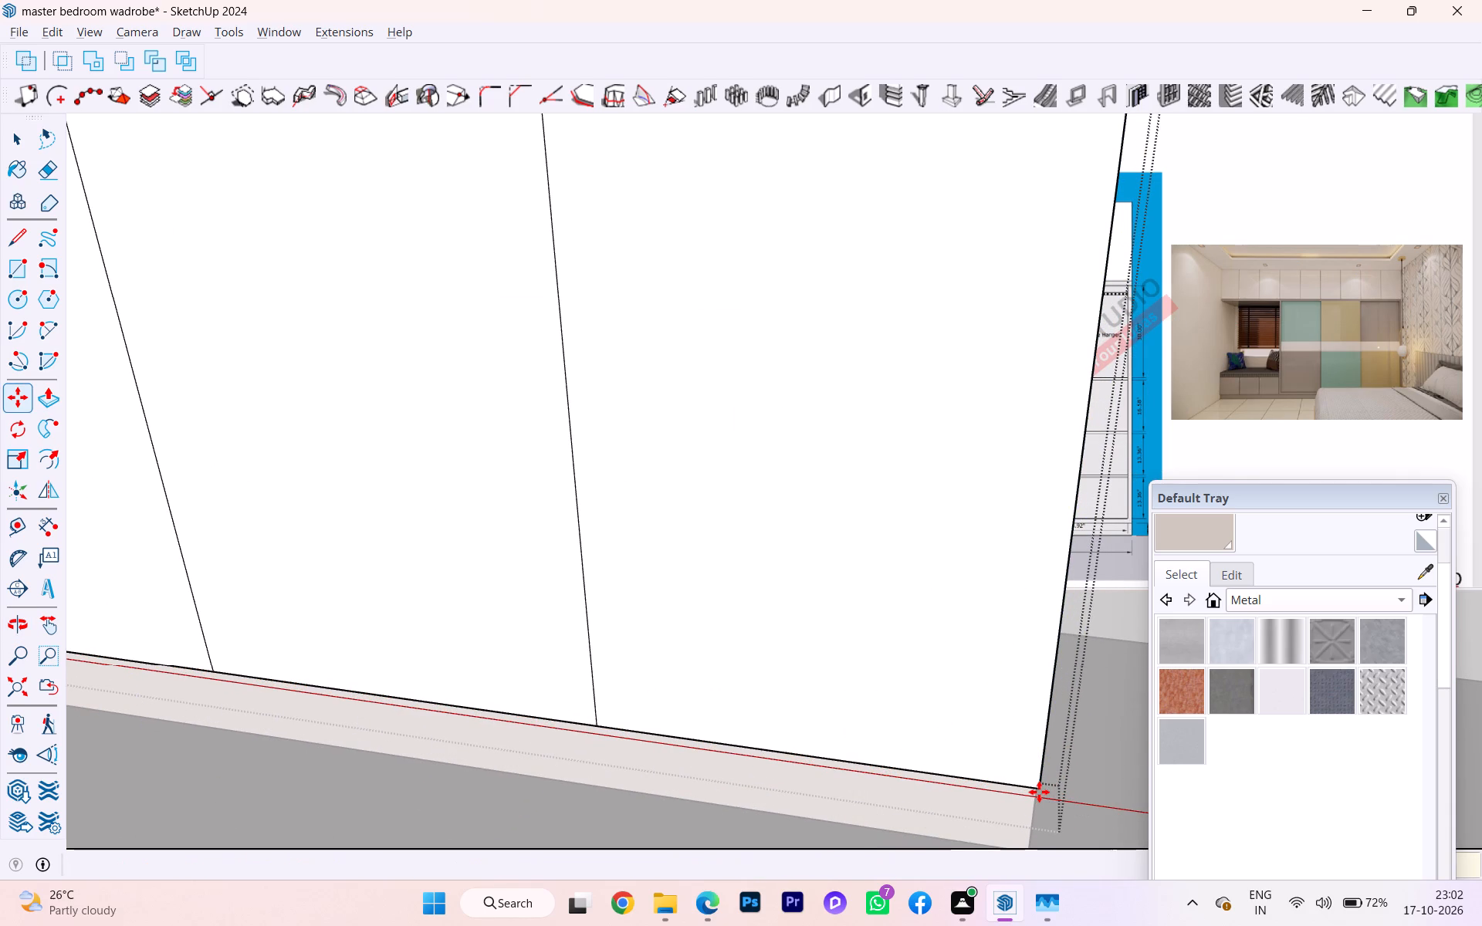
Select both shutter division lines with their depth edges and copy them 2 mm toward the seating side.
scroll(984, 827, "down", 14)
scroll(609, 777, "down", 1)
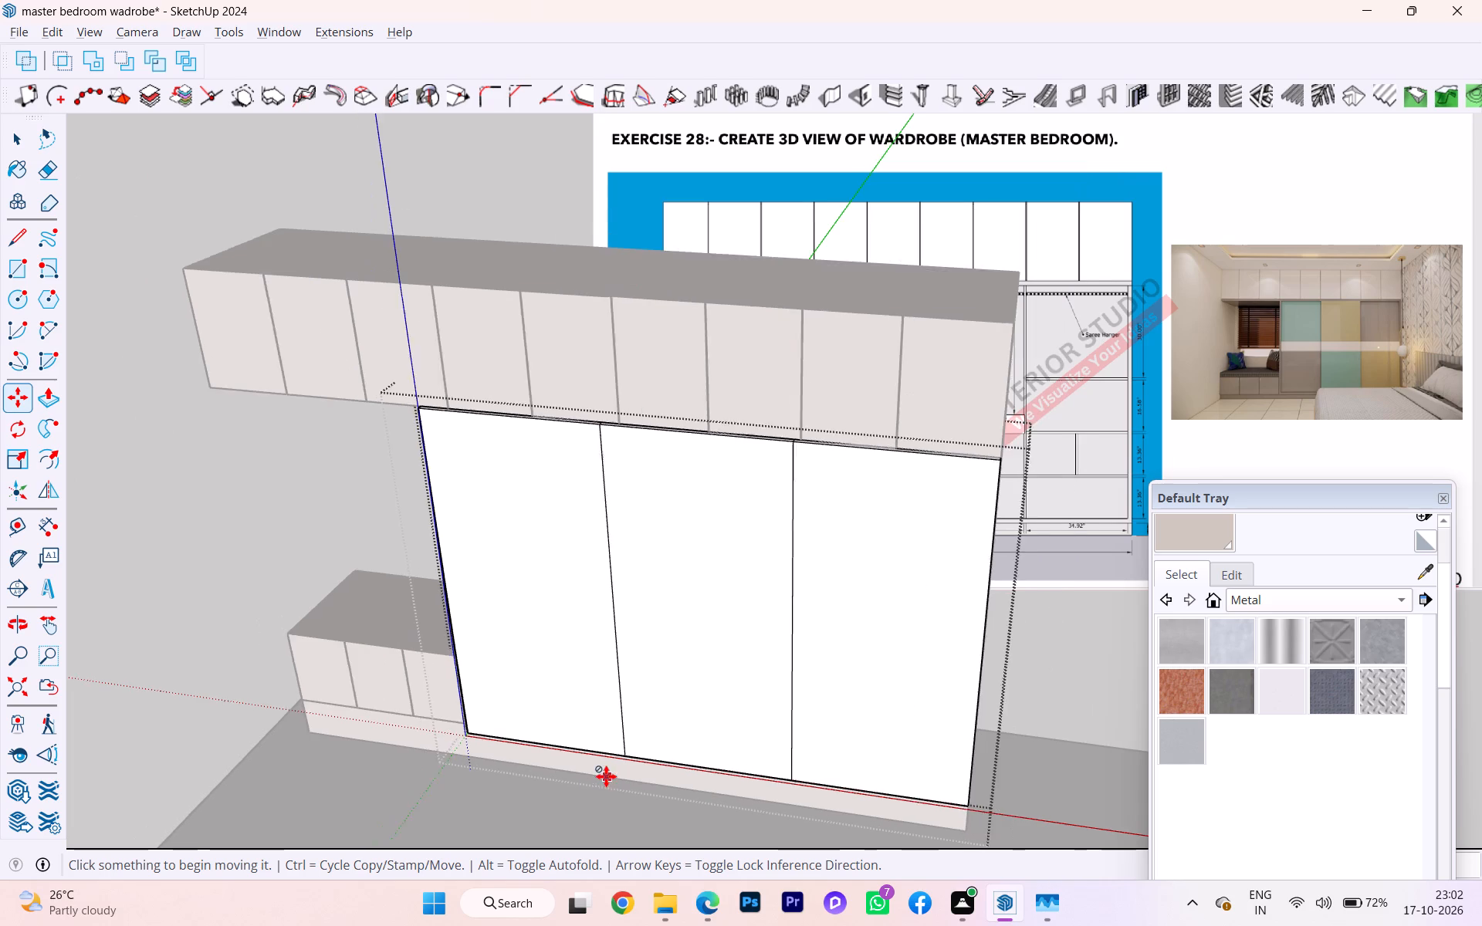
scroll(606, 776, "down", 1)
key("space")
left_click_drag(584, 455, 634, 644, "ctrl")
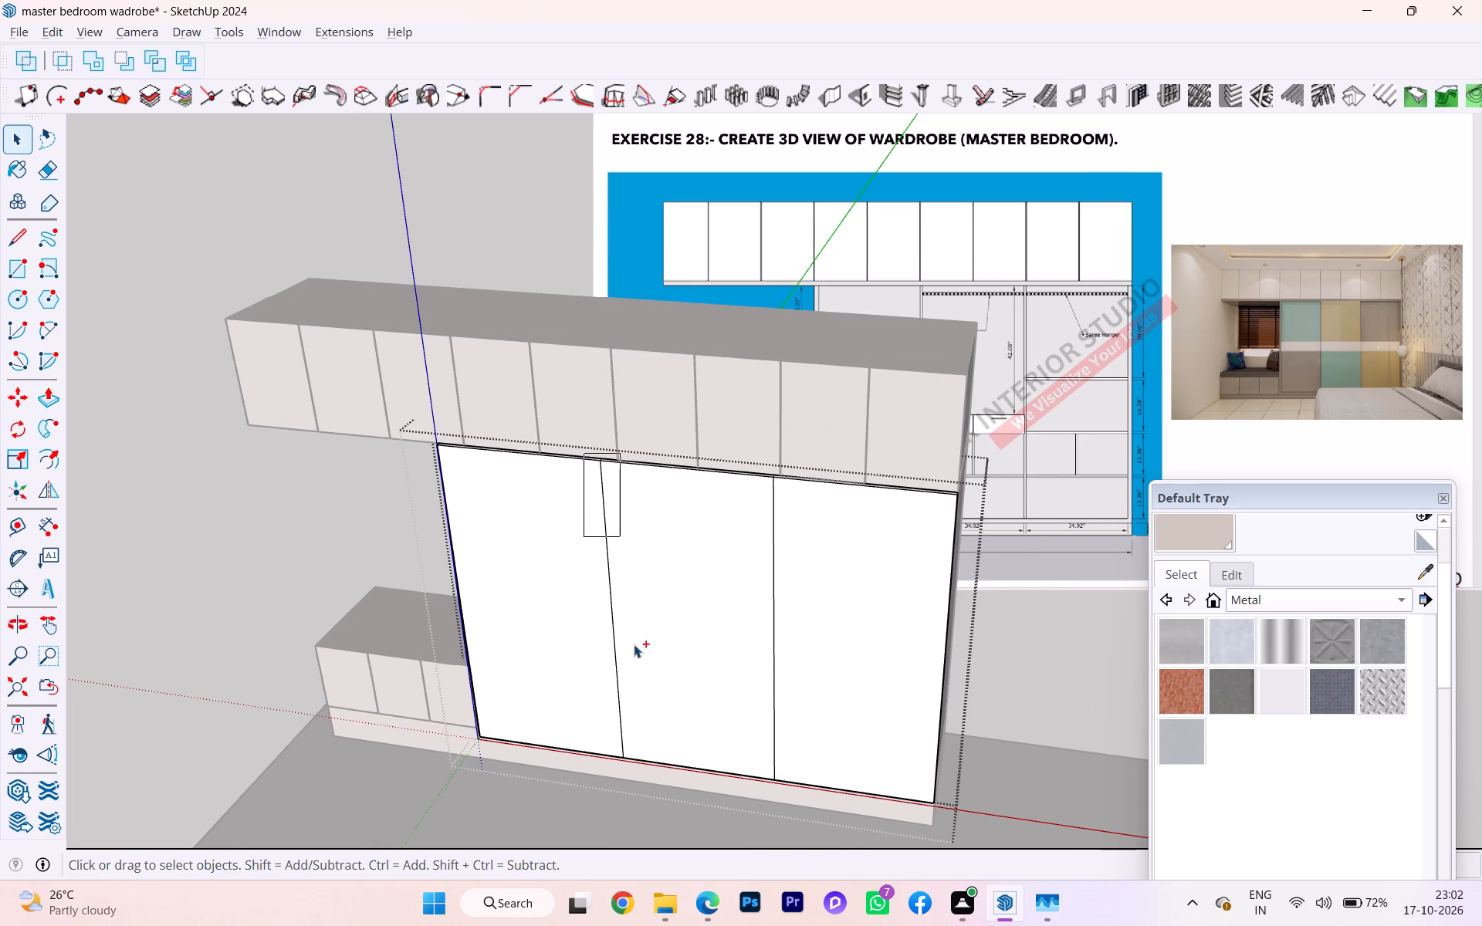
left_click_drag(634, 644, 650, 844, "ctrl")
left_click_drag(752, 455, 813, 845, "ctrl")
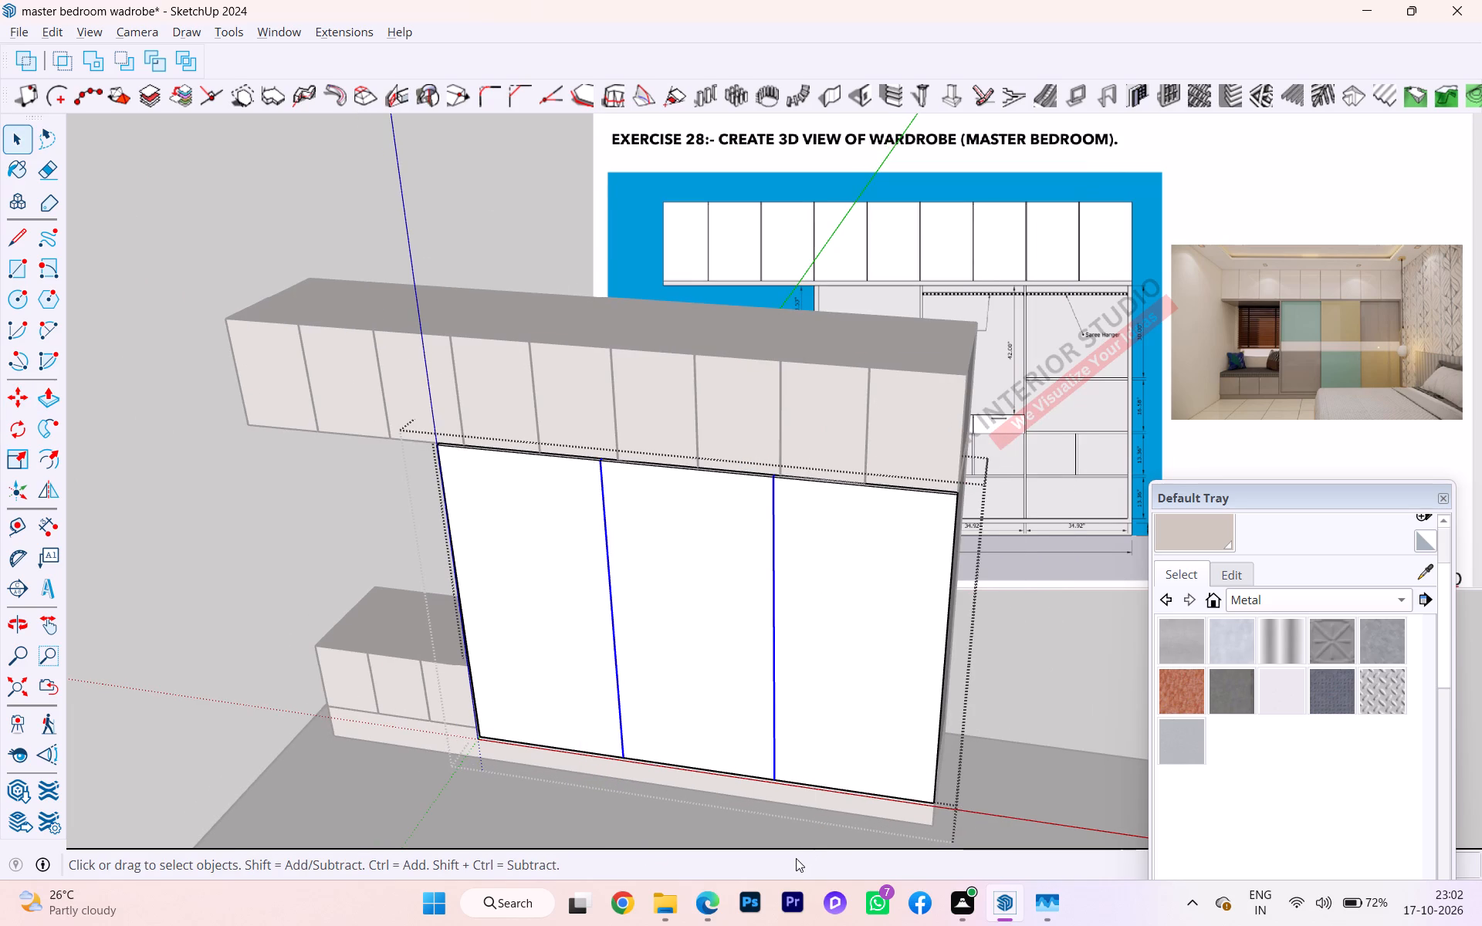
scroll(766, 885, "up", 1)
scroll(766, 885, "down", 3)
scroll(766, 885, "up", 2)
key("m")
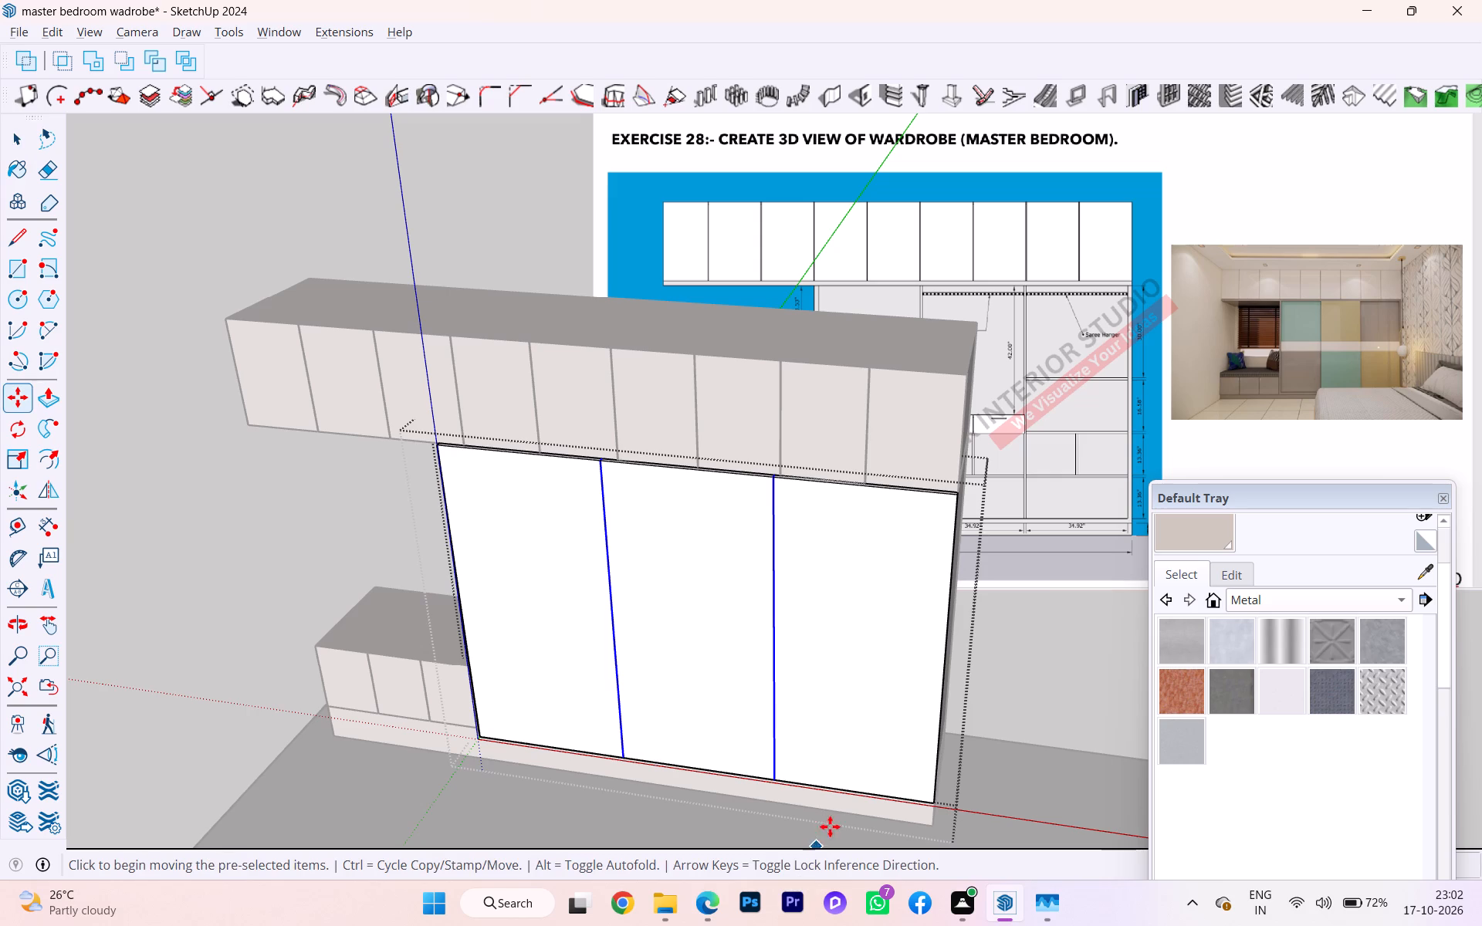
left_click(777, 730)
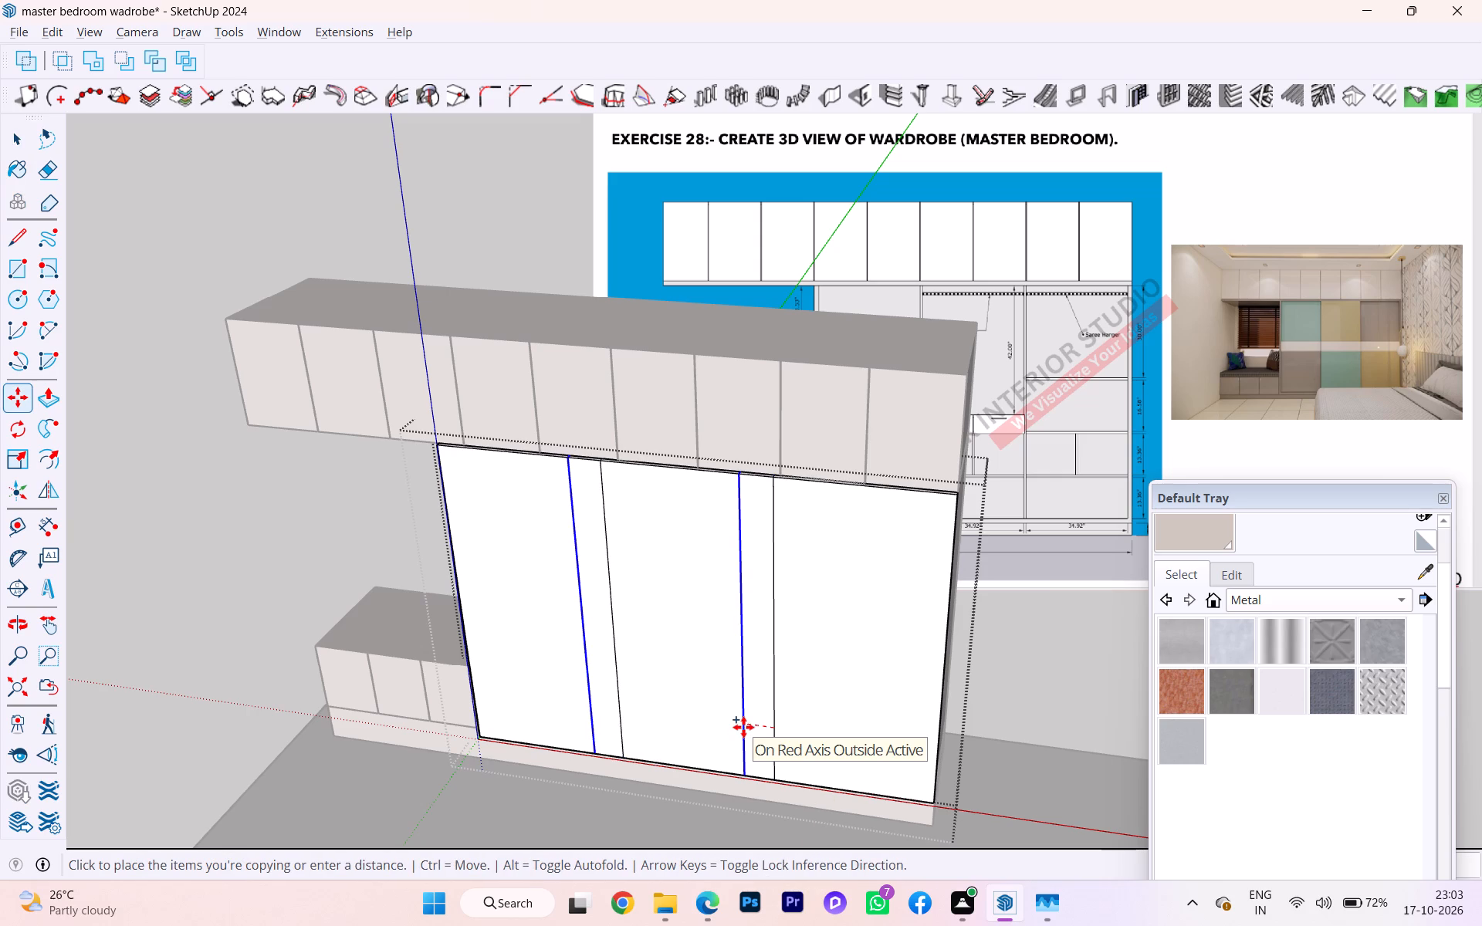
type("2mm")
key("Return")
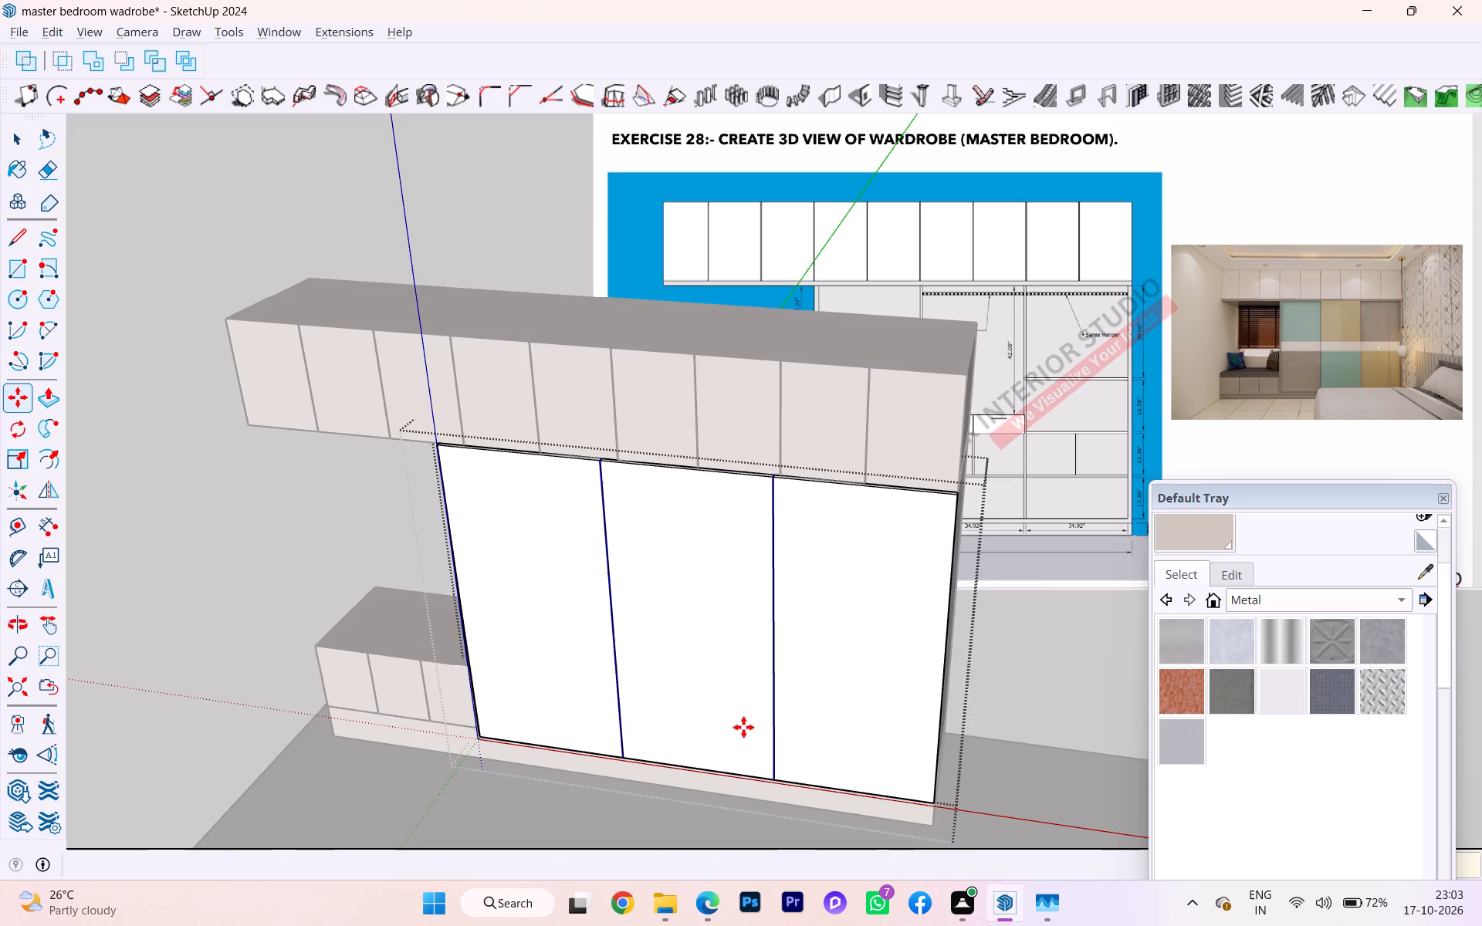
Copy the two offset division lines 4 mm along the red axis, away from the seating, to form the shutter gaps.
scroll(743, 727, "up", 2)
scroll(833, 682, "up", 6)
scroll(759, 678, "down", 1)
scroll(759, 678, "up", 5)
scroll(758, 678, "down", 3)
scroll(757, 678, "up", 2)
scroll(756, 678, "down", 1)
scroll(755, 678, "up", 1)
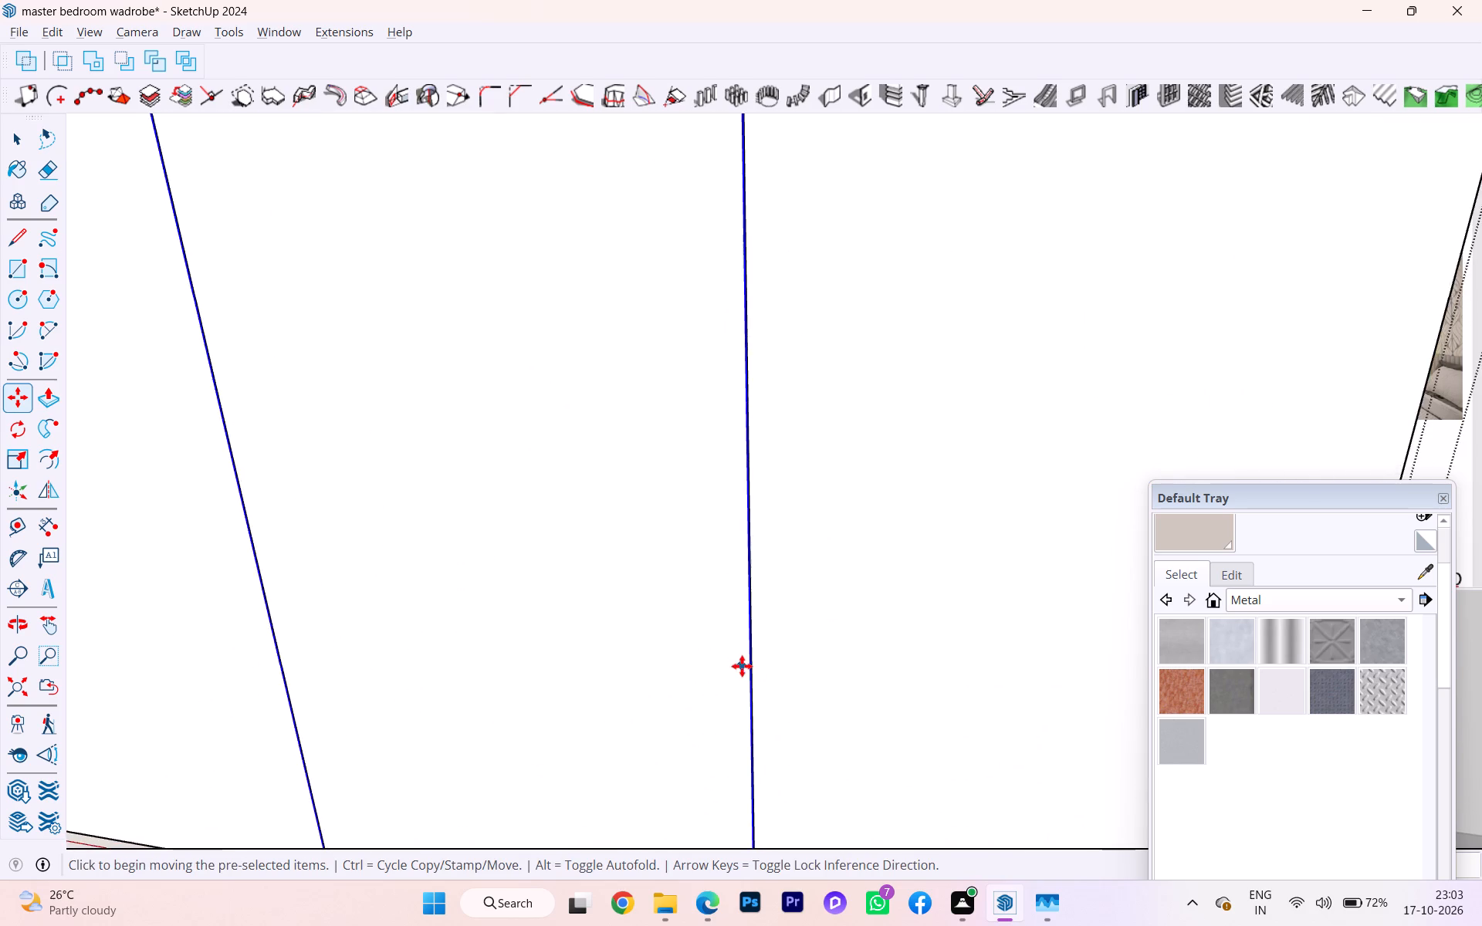
scroll(742, 664, "up", 2)
scroll(745, 660, "down", 1)
scroll(746, 658, "up", 1)
scroll(750, 654, "down", 1)
scroll(750, 654, "up", 2)
scroll(750, 654, "down", 1)
scroll(750, 654, "up", 3)
scroll(750, 654, "down", 1)
scroll(750, 654, "up", 3)
scroll(751, 653, "down", 1)
scroll(751, 653, "up", 4)
scroll(751, 651, "down", 3)
scroll(751, 651, "up", 3)
scroll(749, 643, "down", 3)
scroll(749, 643, "up", 3)
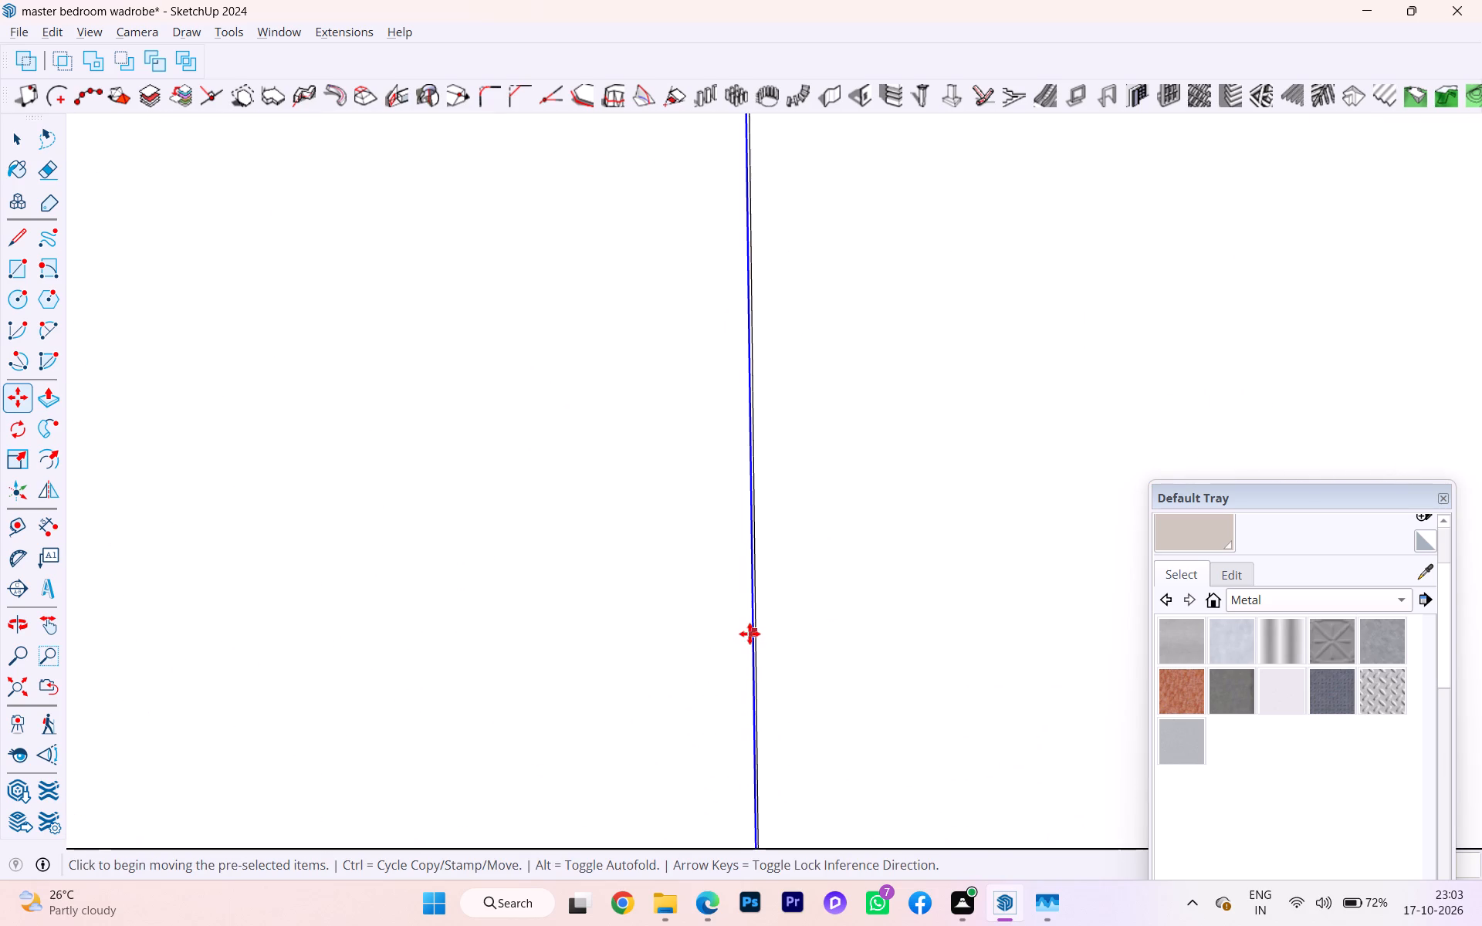
left_click(752, 632)
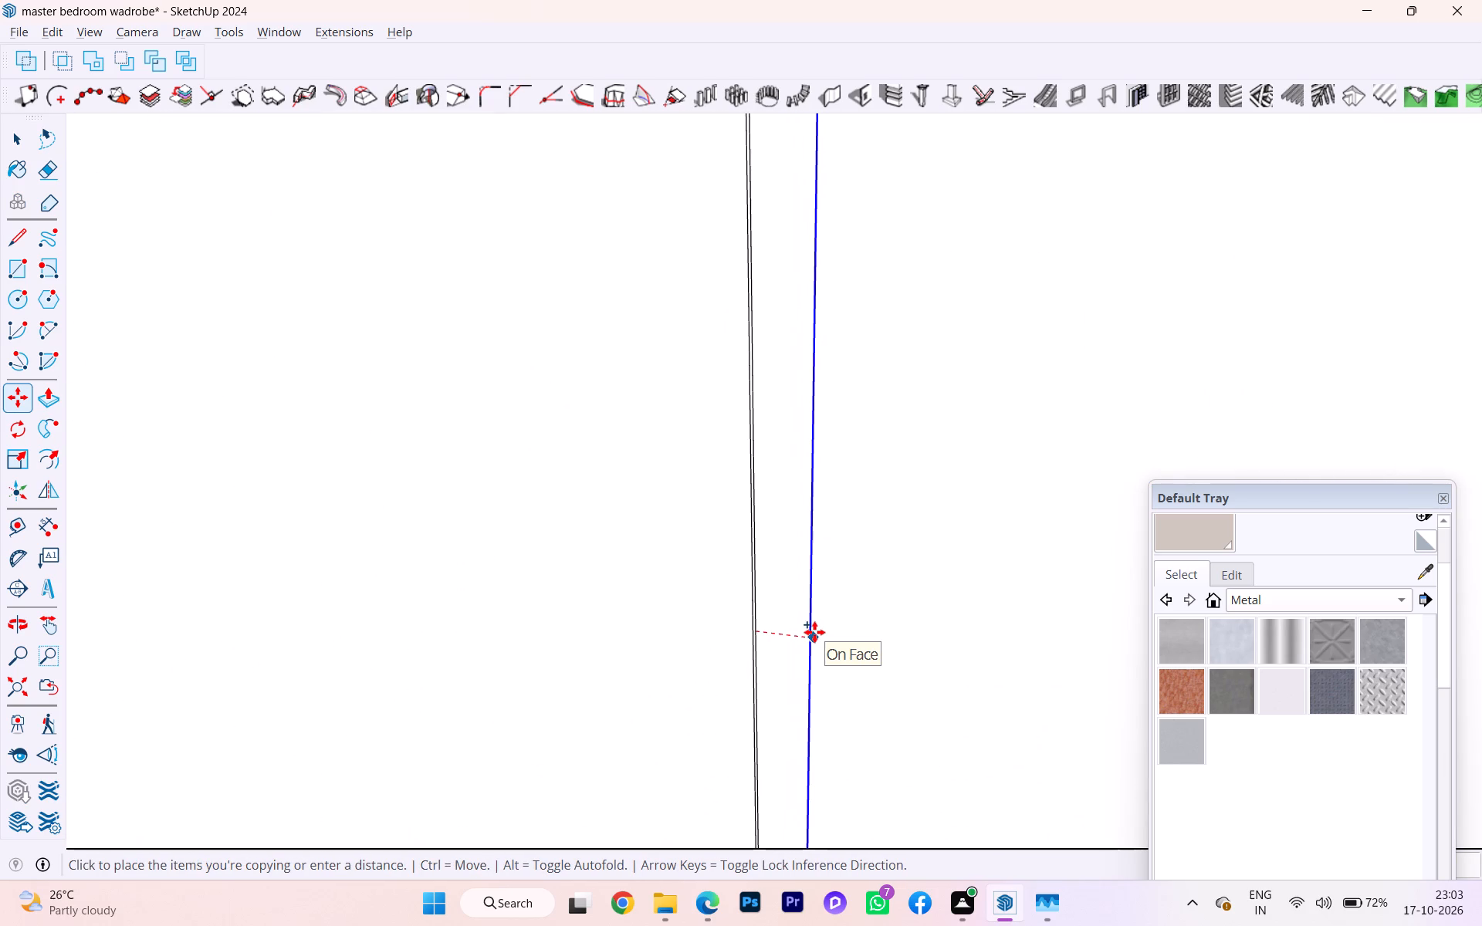
key("Right")
type("4mm")
key("Return")
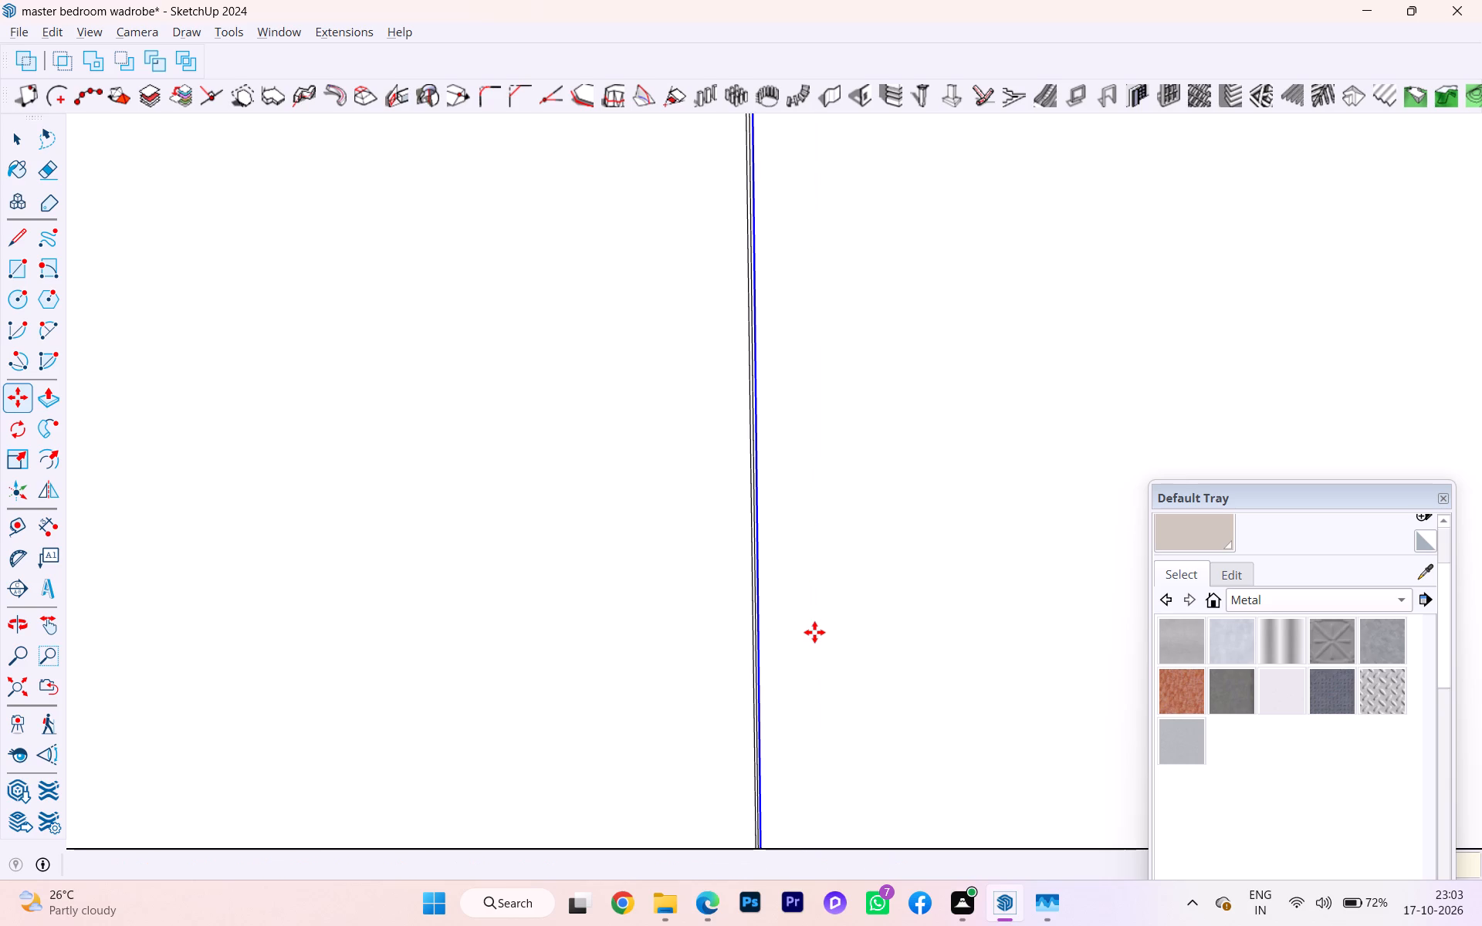
Delete the original centre line on the front face between the gap lines at the division farther from the seating.
key("space")
scroll(763, 617, "up", 5)
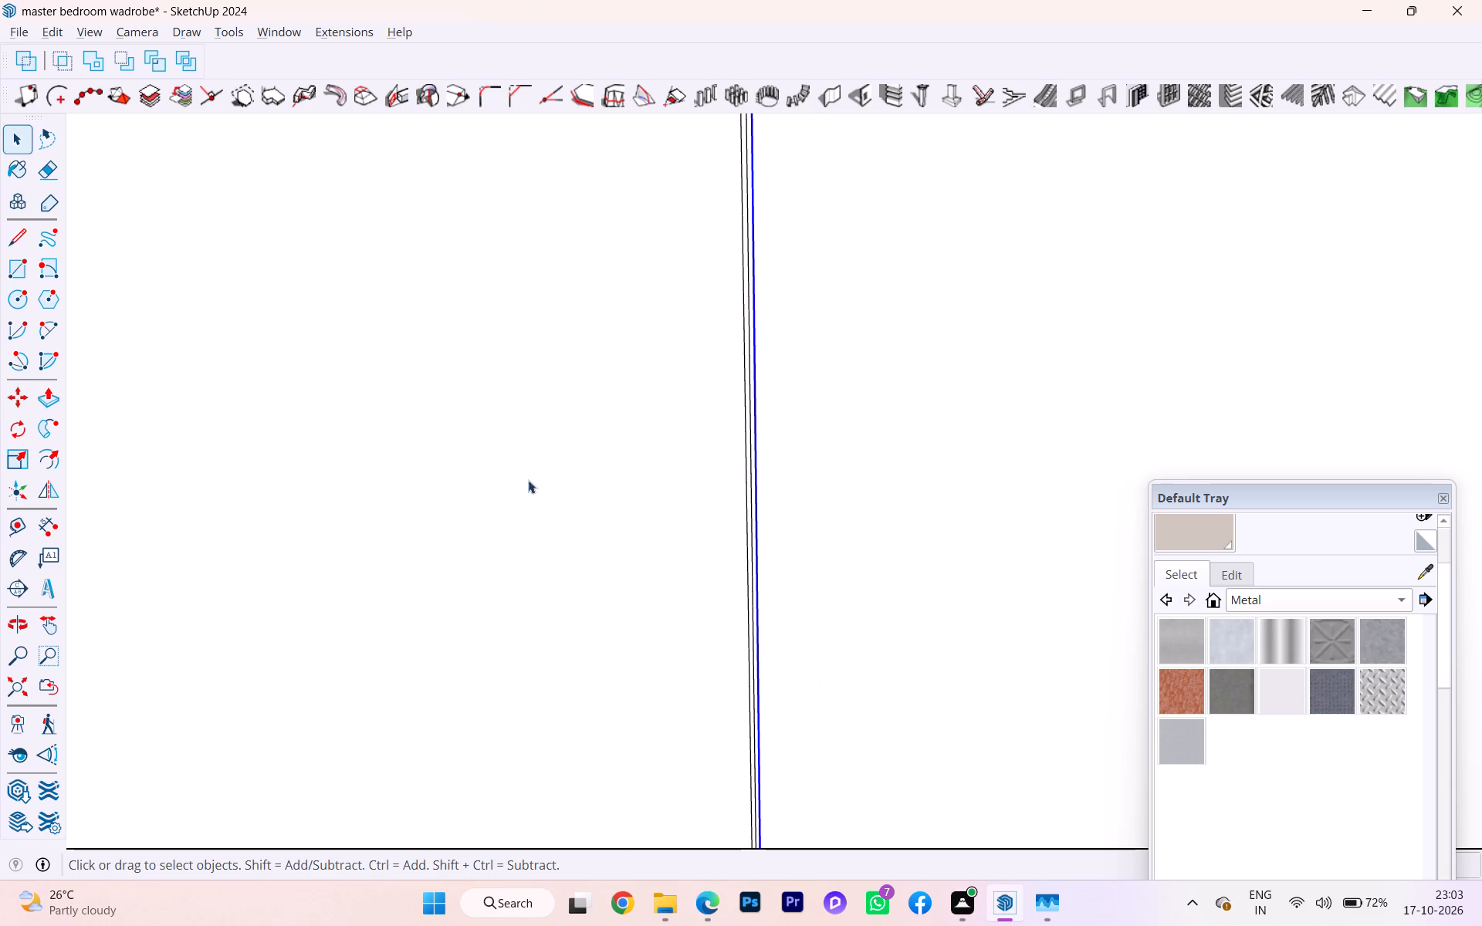
scroll(733, 418, "up", 5)
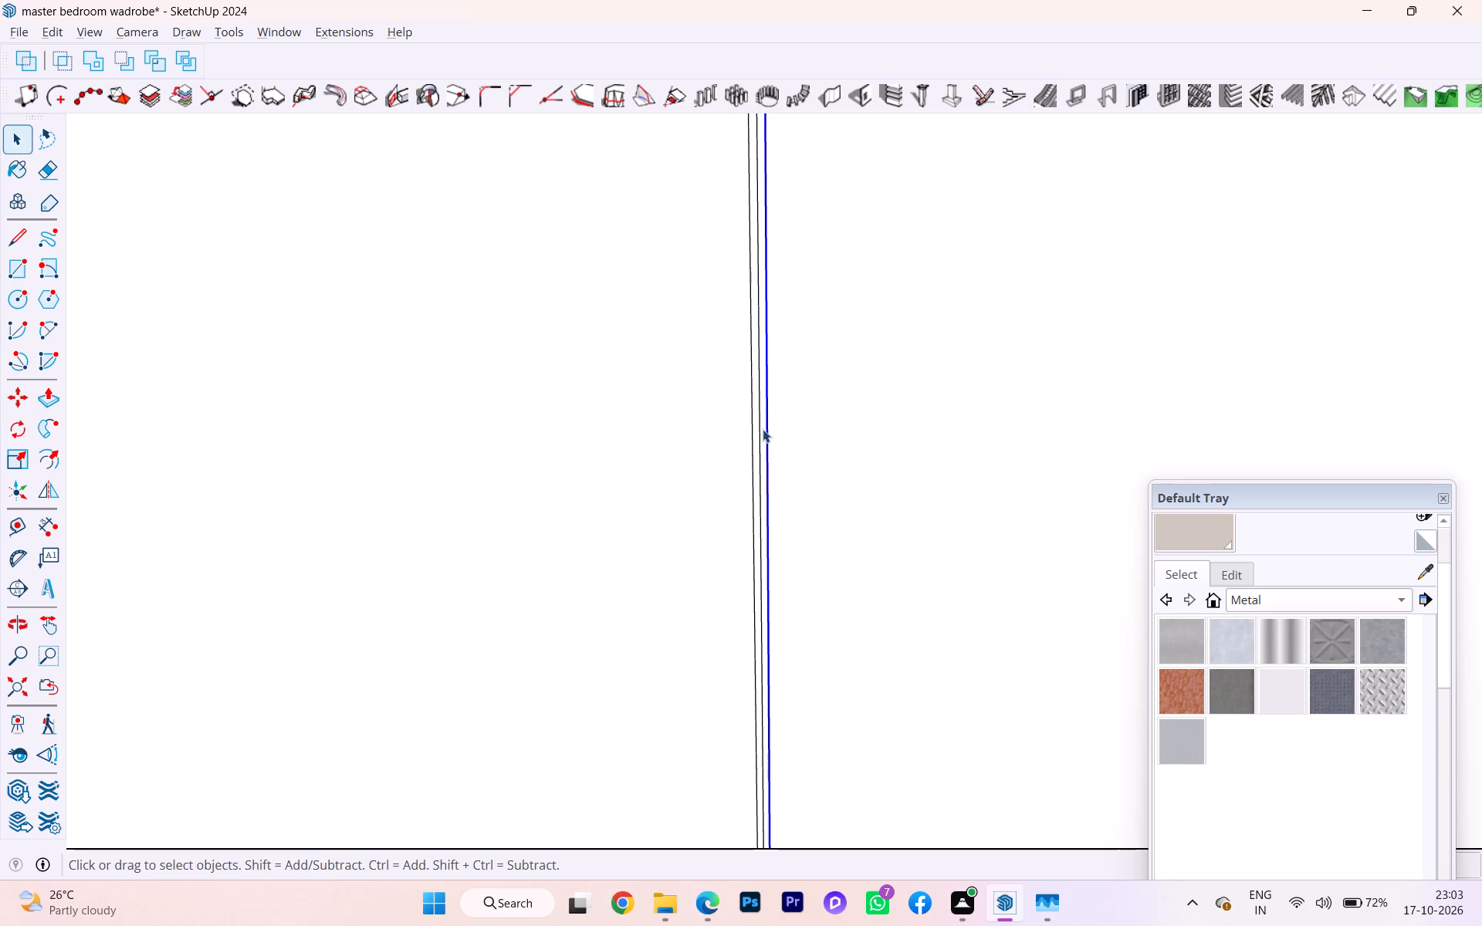
left_click(761, 429)
key("Delete")
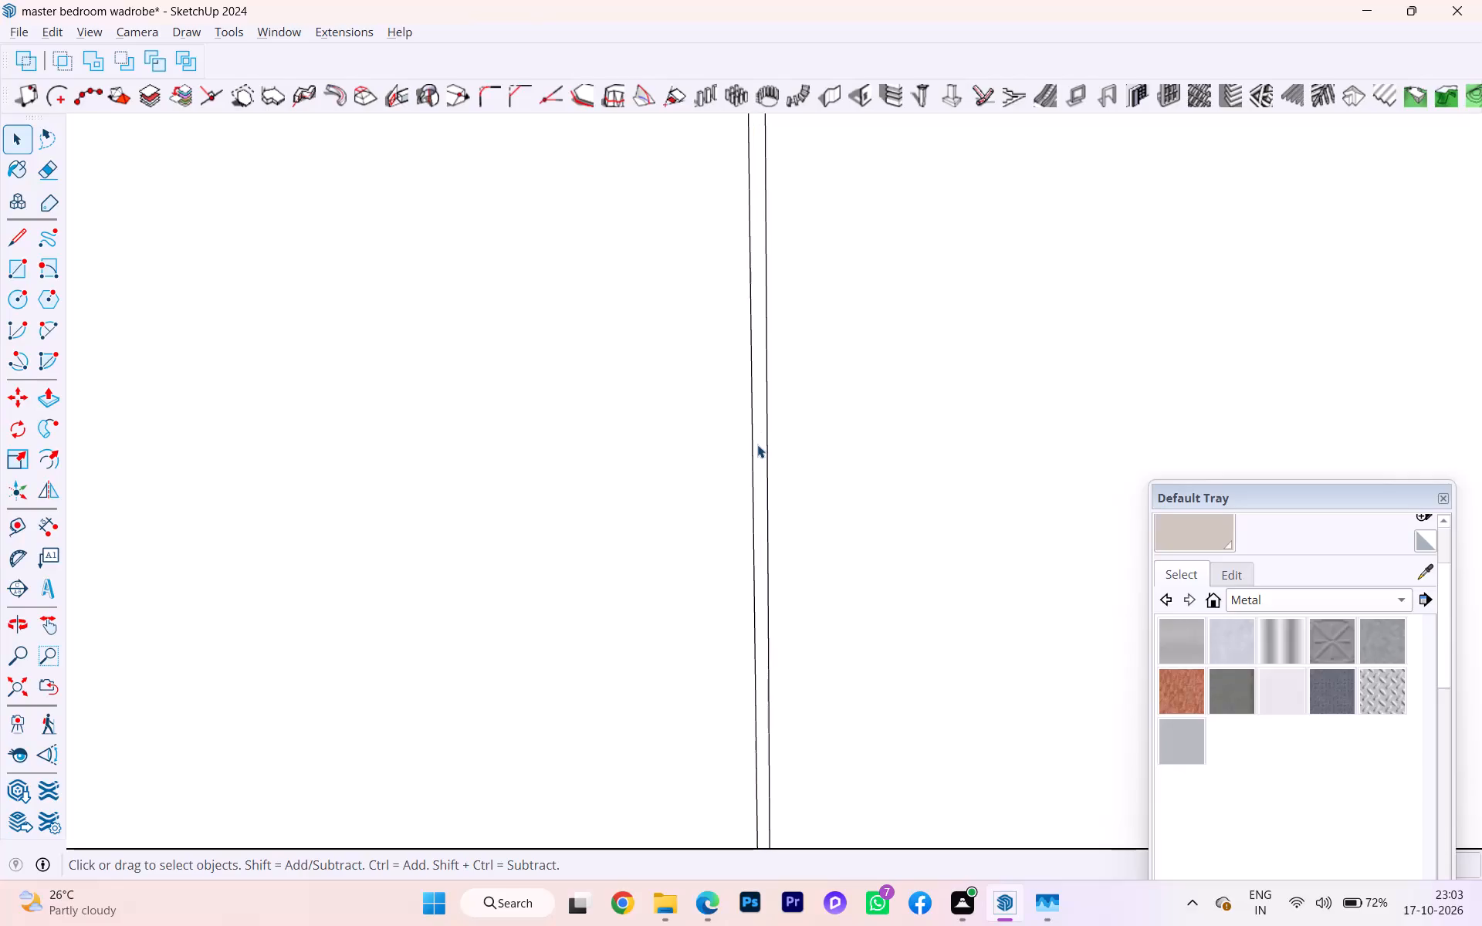
Erase the centre lines on the front face and top edge of the division nearer the seating.
scroll(756, 451, "down", 7)
scroll(760, 478, "up", 1)
scroll(761, 484, "down", 5)
scroll(787, 514, "up", 1)
scroll(790, 515, "down", 4)
scroll(906, 522, "up", 2)
scroll(906, 522, "down", 4)
scroll(921, 546, "up", 1)
scroll(920, 550, "down", 1)
scroll(918, 559, "up", 2)
scroll(917, 562, "down", 3)
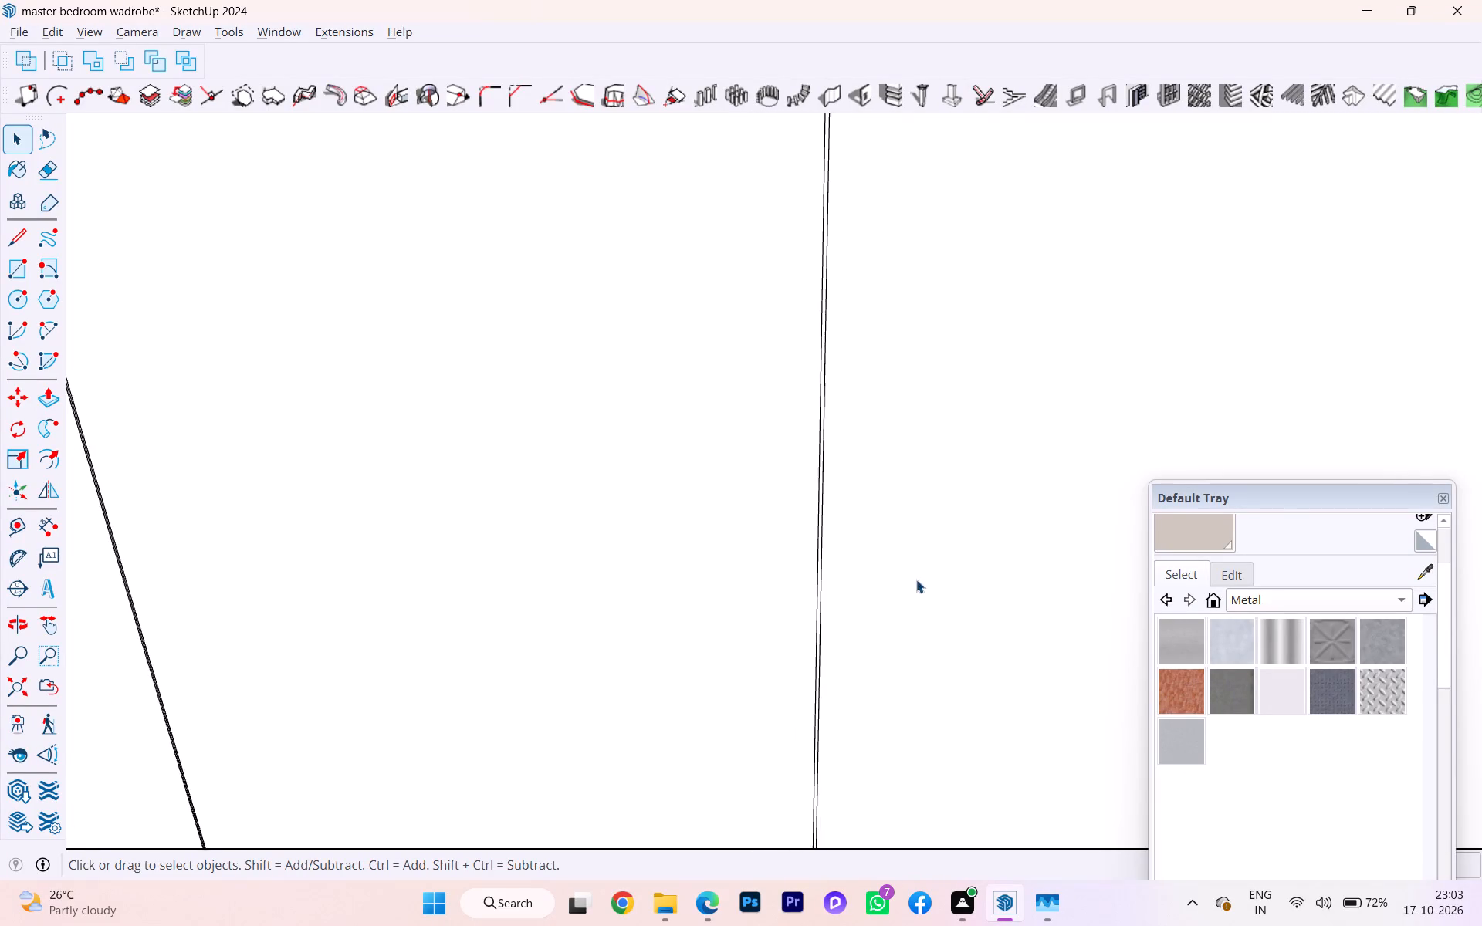
scroll(880, 656, "down", 1)
scroll(875, 661, "up", 1)
scroll(873, 663, "down", 1)
scroll(873, 663, "up", 1)
scroll(873, 663, "down", 3)
scroll(869, 674, "up", 1)
scroll(869, 674, "down", 4)
scroll(869, 674, "up", 1)
scroll(868, 679, "down", 2)
scroll(868, 679, "up", 1)
scroll(868, 679, "down", 2)
scroll(869, 682, "up", 2)
scroll(869, 682, "down", 5)
scroll(869, 683, "up", 3)
scroll(869, 684, "down", 4)
scroll(861, 701, "up", 1)
scroll(861, 701, "down", 1)
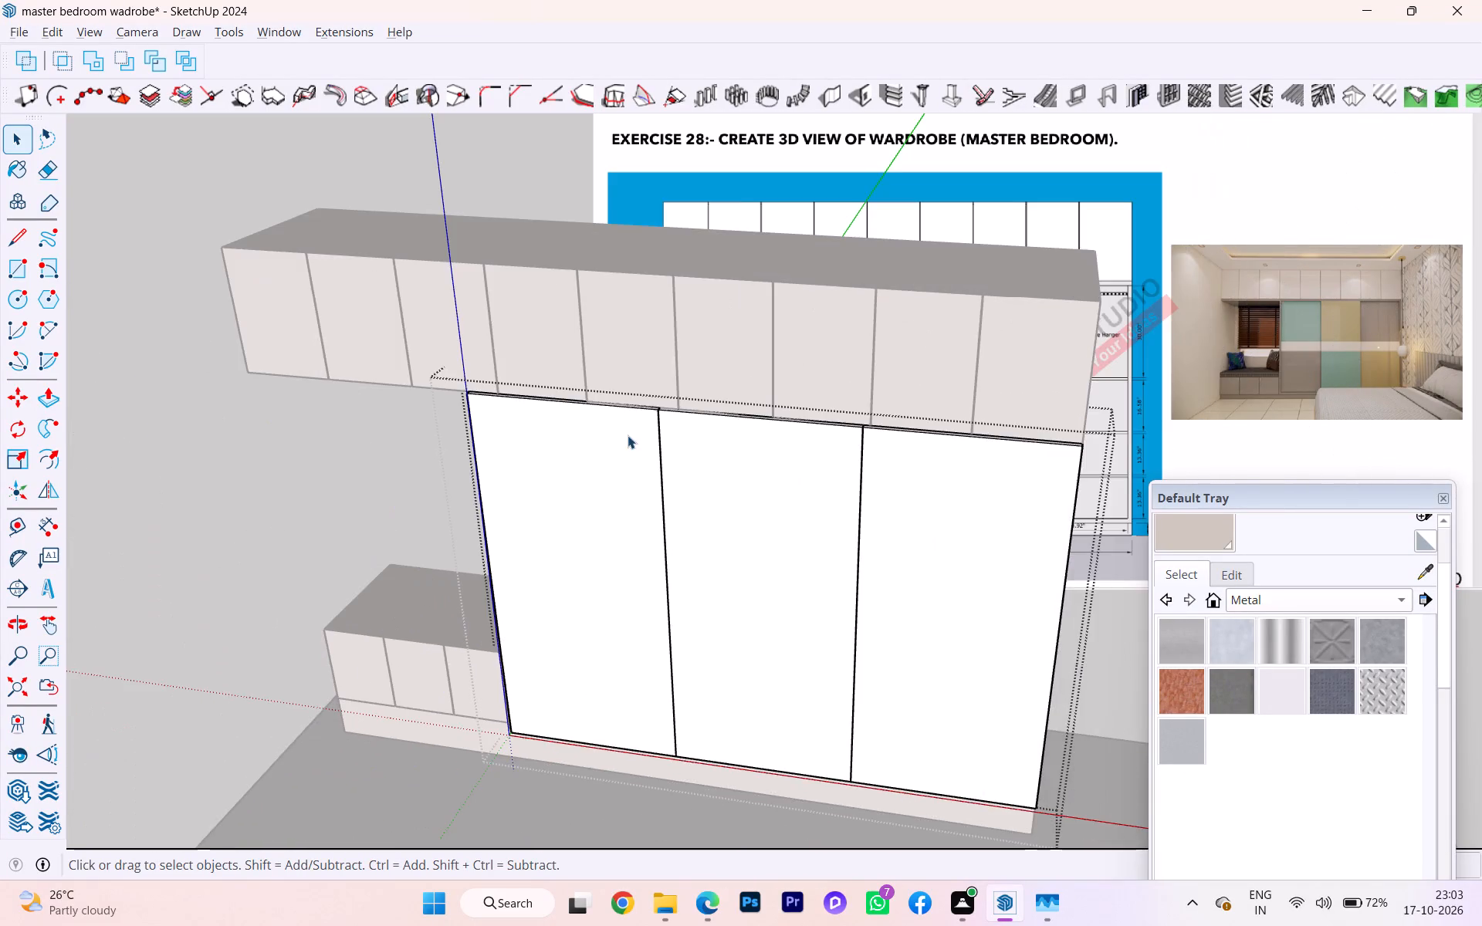
scroll(645, 418, "up", 2)
scroll(648, 417, "down", 1)
scroll(648, 417, "up", 6)
scroll(664, 411, "down", 3)
scroll(664, 410, "up", 2)
scroll(665, 405, "down", 1)
scroll(665, 405, "up", 3)
scroll(665, 405, "down", 1)
scroll(665, 405, "up", 5)
scroll(665, 405, "down", 6)
scroll(665, 405, "up", 4)
scroll(652, 405, "down", 1)
scroll(652, 405, "up", 2)
scroll(652, 405, "down", 2)
scroll(652, 405, "up", 9)
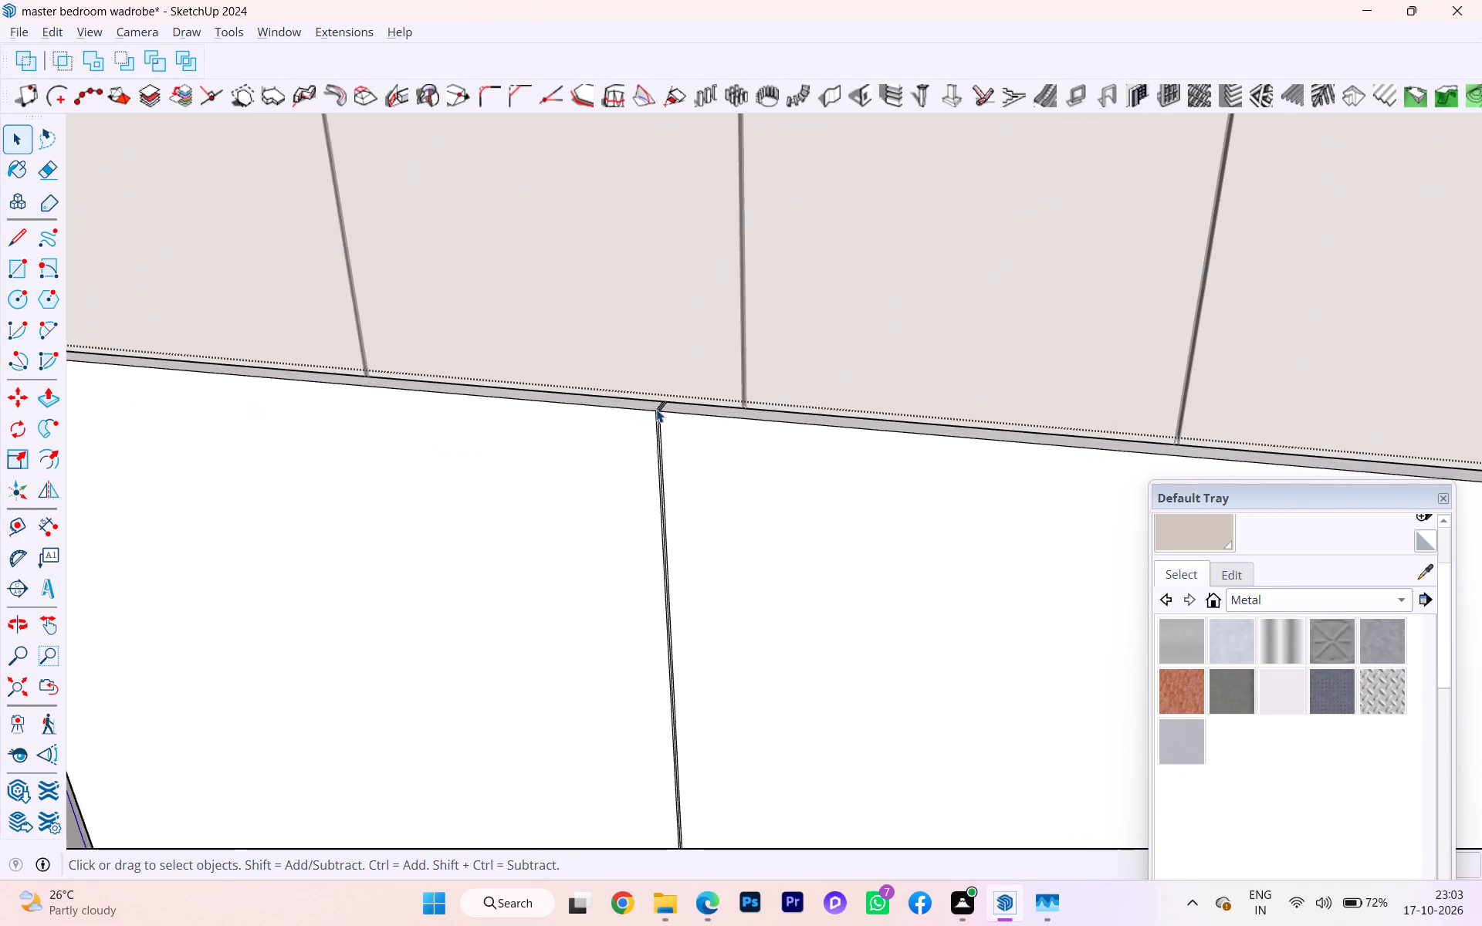
scroll(656, 409, "up", 2)
scroll(658, 411, "down", 5)
scroll(658, 411, "up", 14)
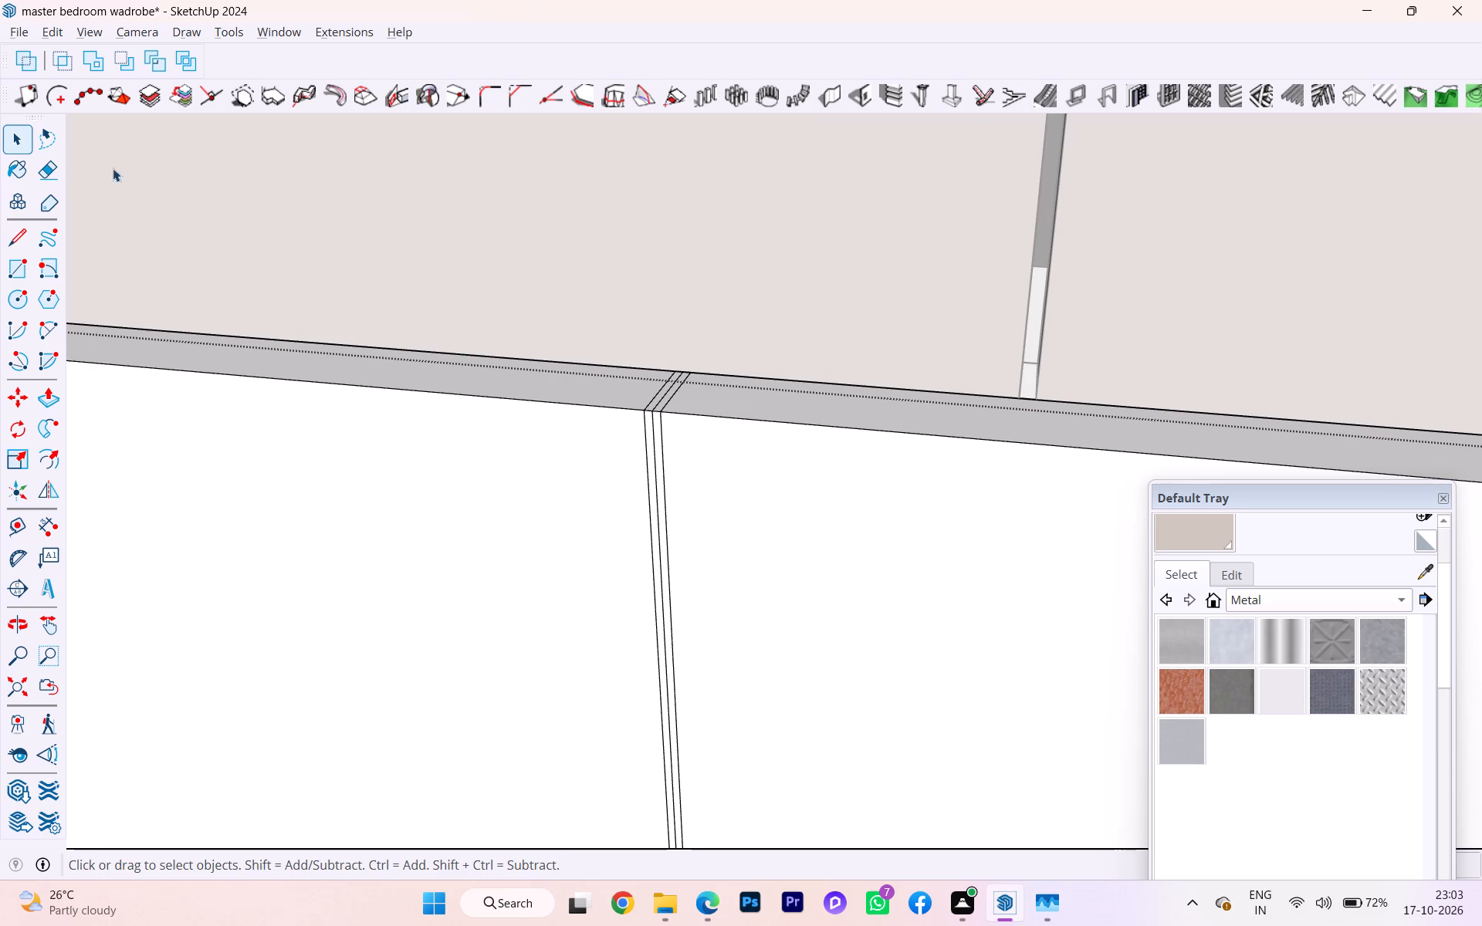
left_click(49, 167)
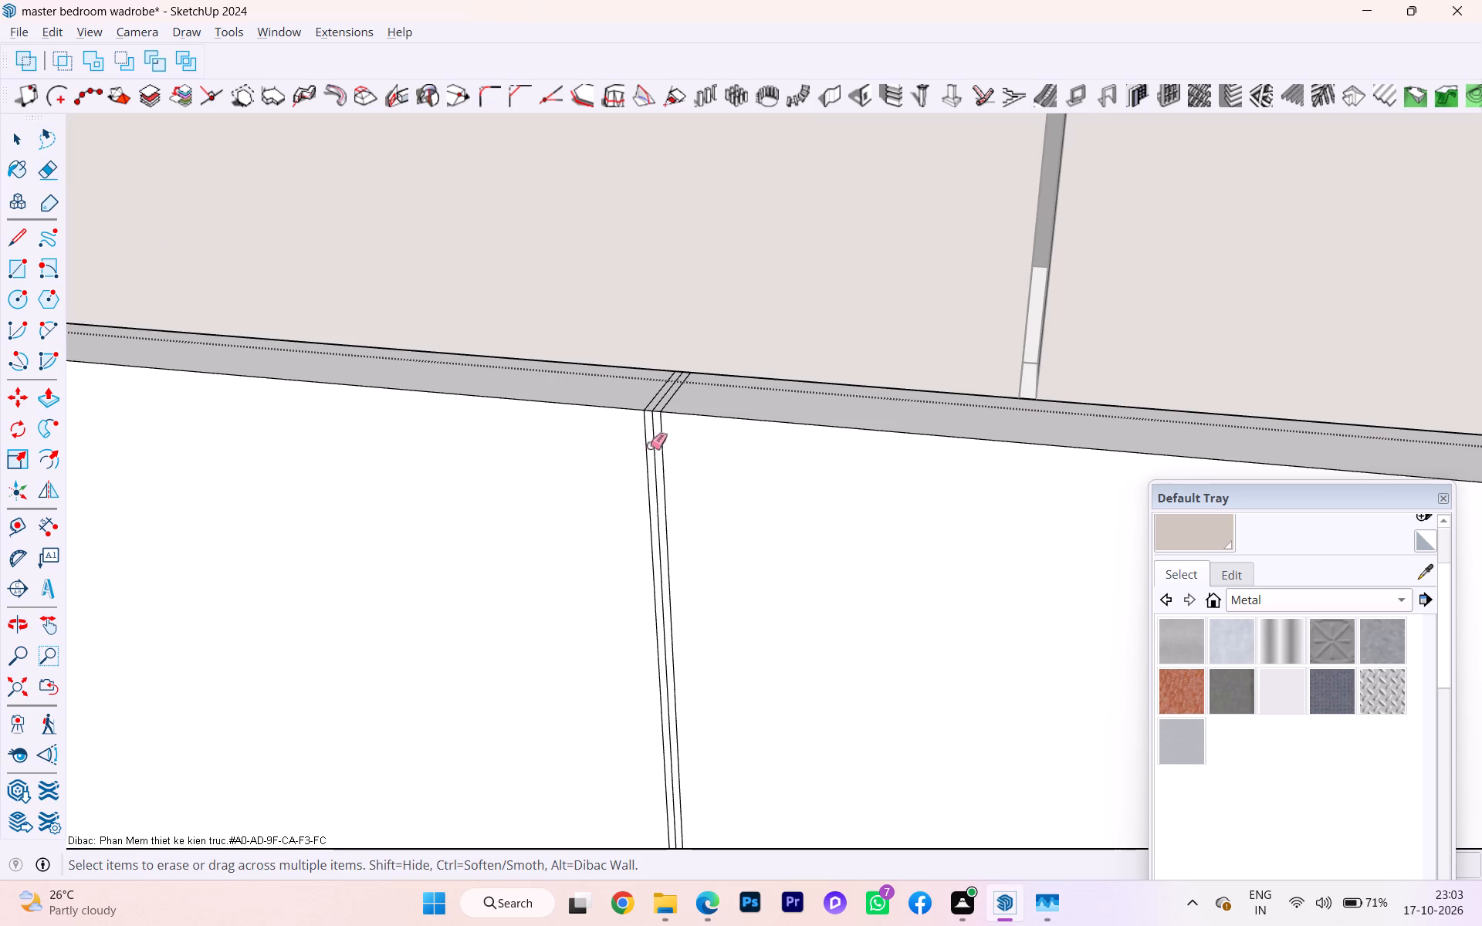
scroll(655, 443, "up", 5)
left_click(655, 425)
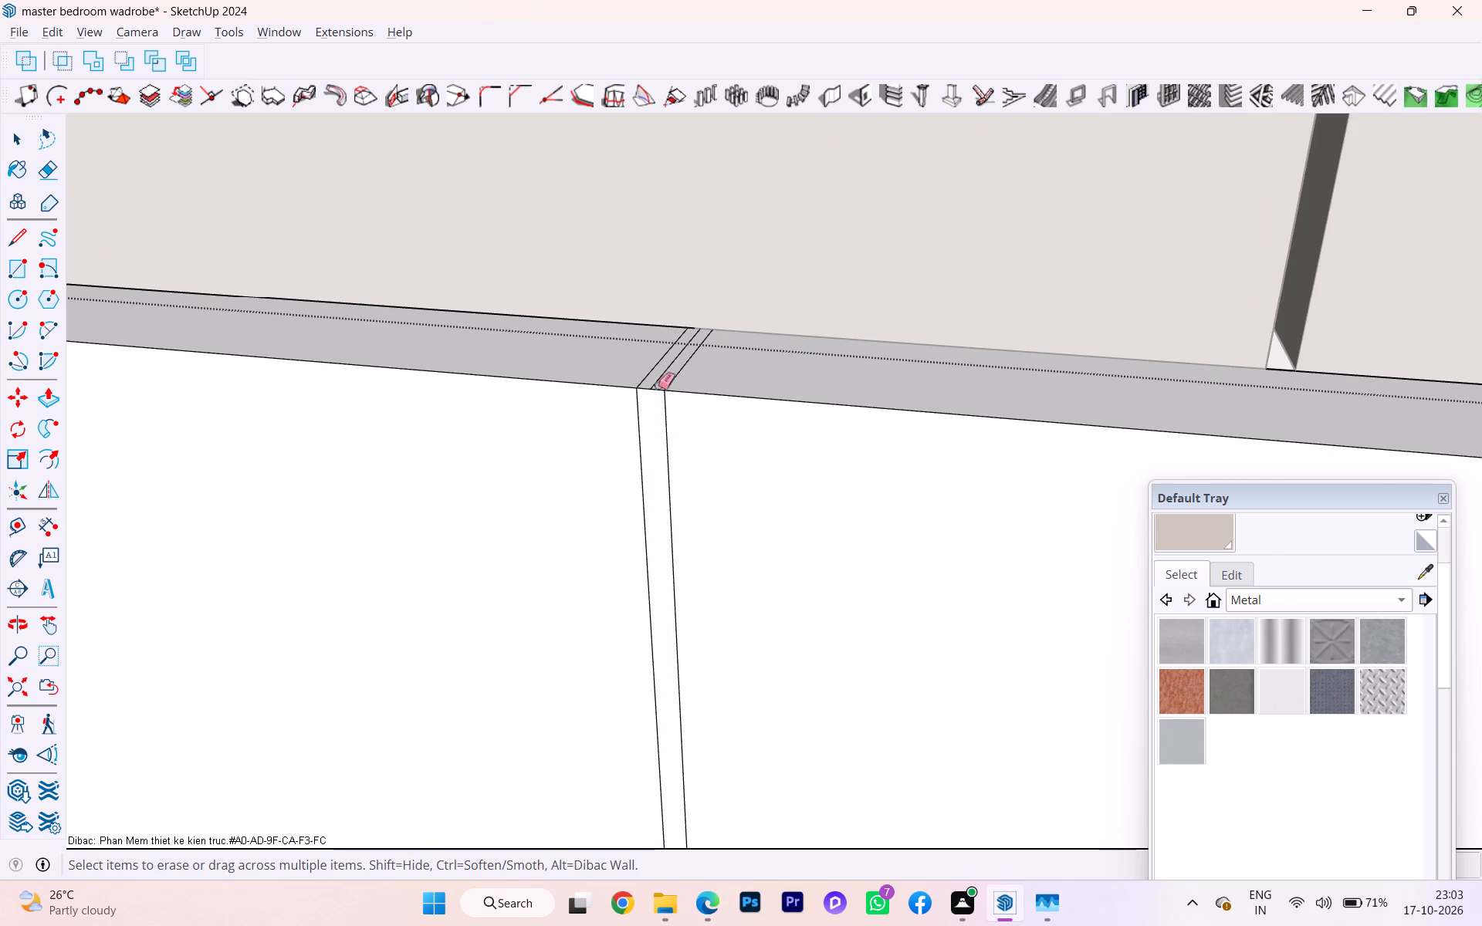
left_click(658, 382)
Erase the leftover centre line on the panel's top edge at the division farther from the seating.
scroll(499, 404, "down", 3)
scroll(493, 407, "up", 1)
scroll(379, 431, "down", 1)
scroll(378, 432, "up", 1)
scroll(377, 432, "down", 9)
scroll(255, 452, "up", 1)
scroll(255, 452, "down", 7)
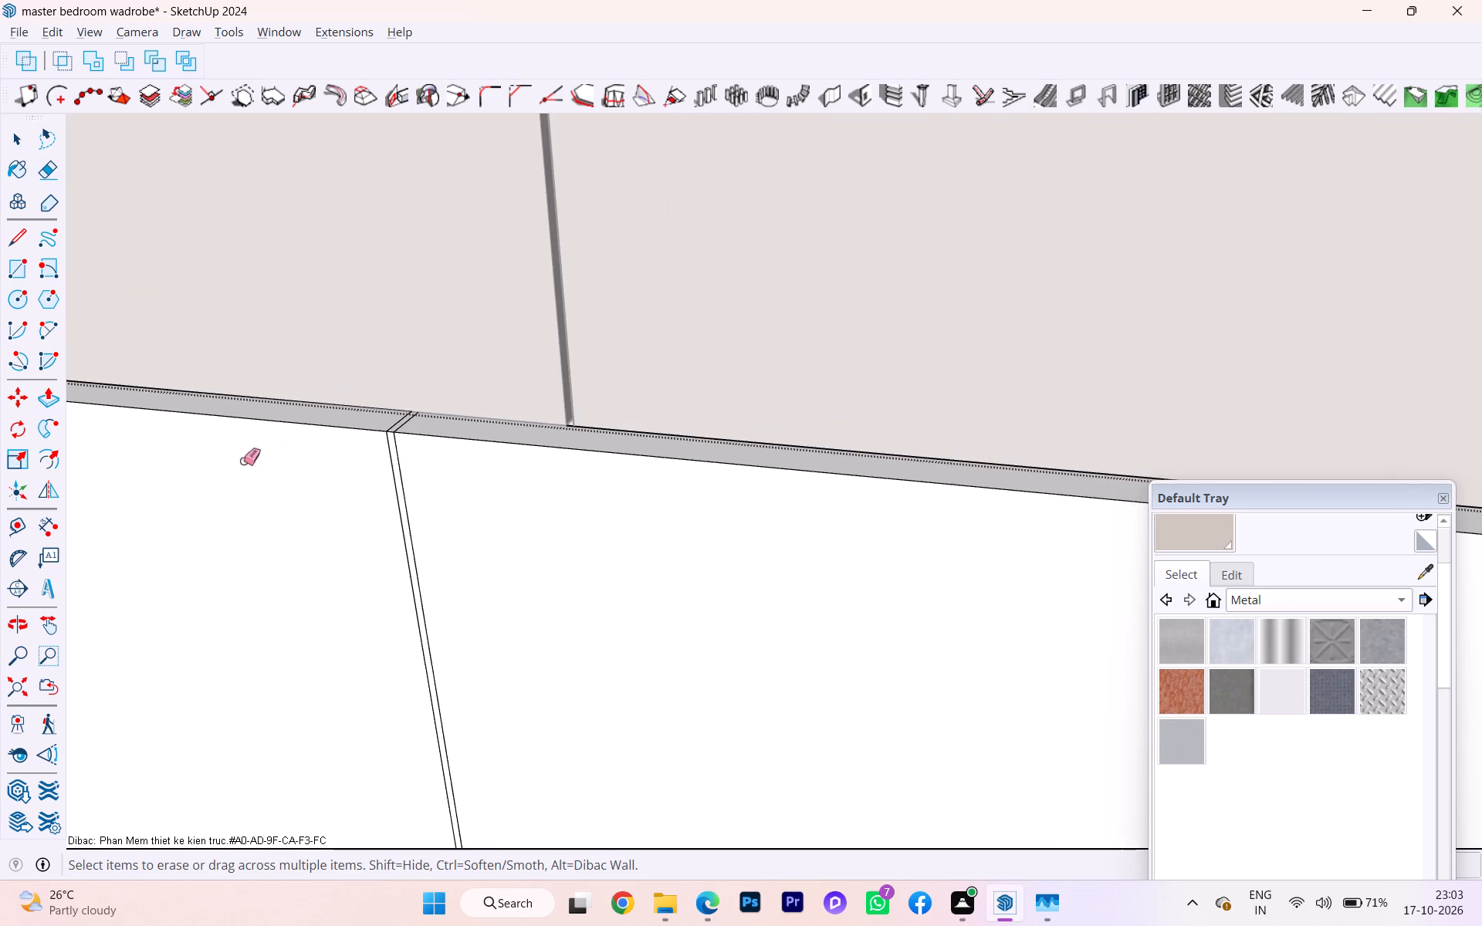
scroll(171, 428, "down", 7)
scroll(121, 439, "up", 6)
scroll(121, 439, "down", 2)
scroll(121, 442, "up", 1)
scroll(214, 455, "down", 4)
scroll(886, 502, "up", 5)
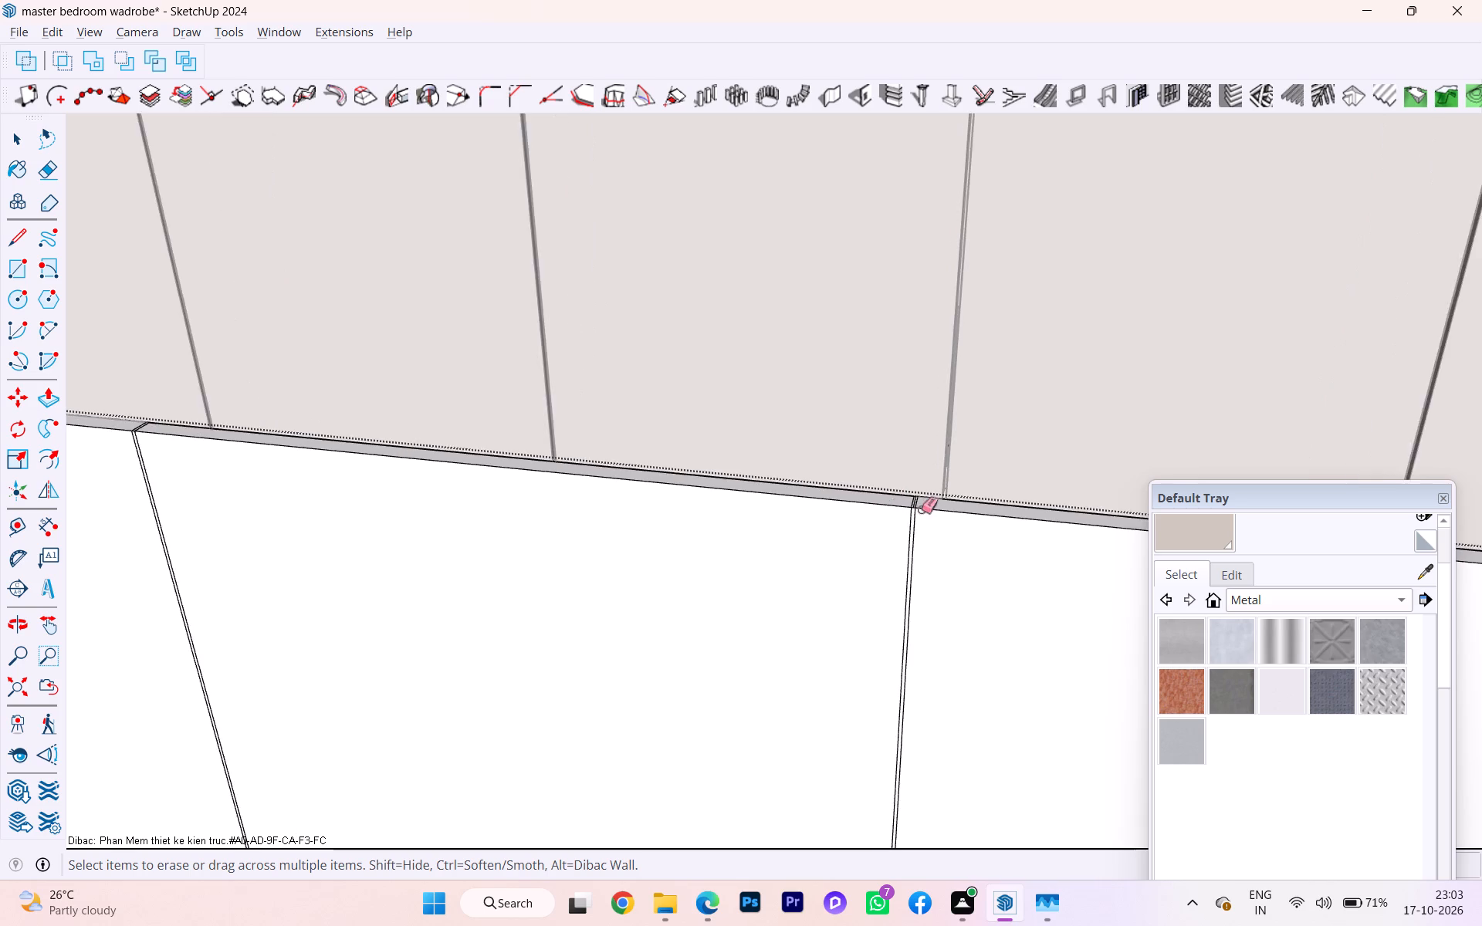
scroll(921, 509, "up", 14)
left_click(892, 502)
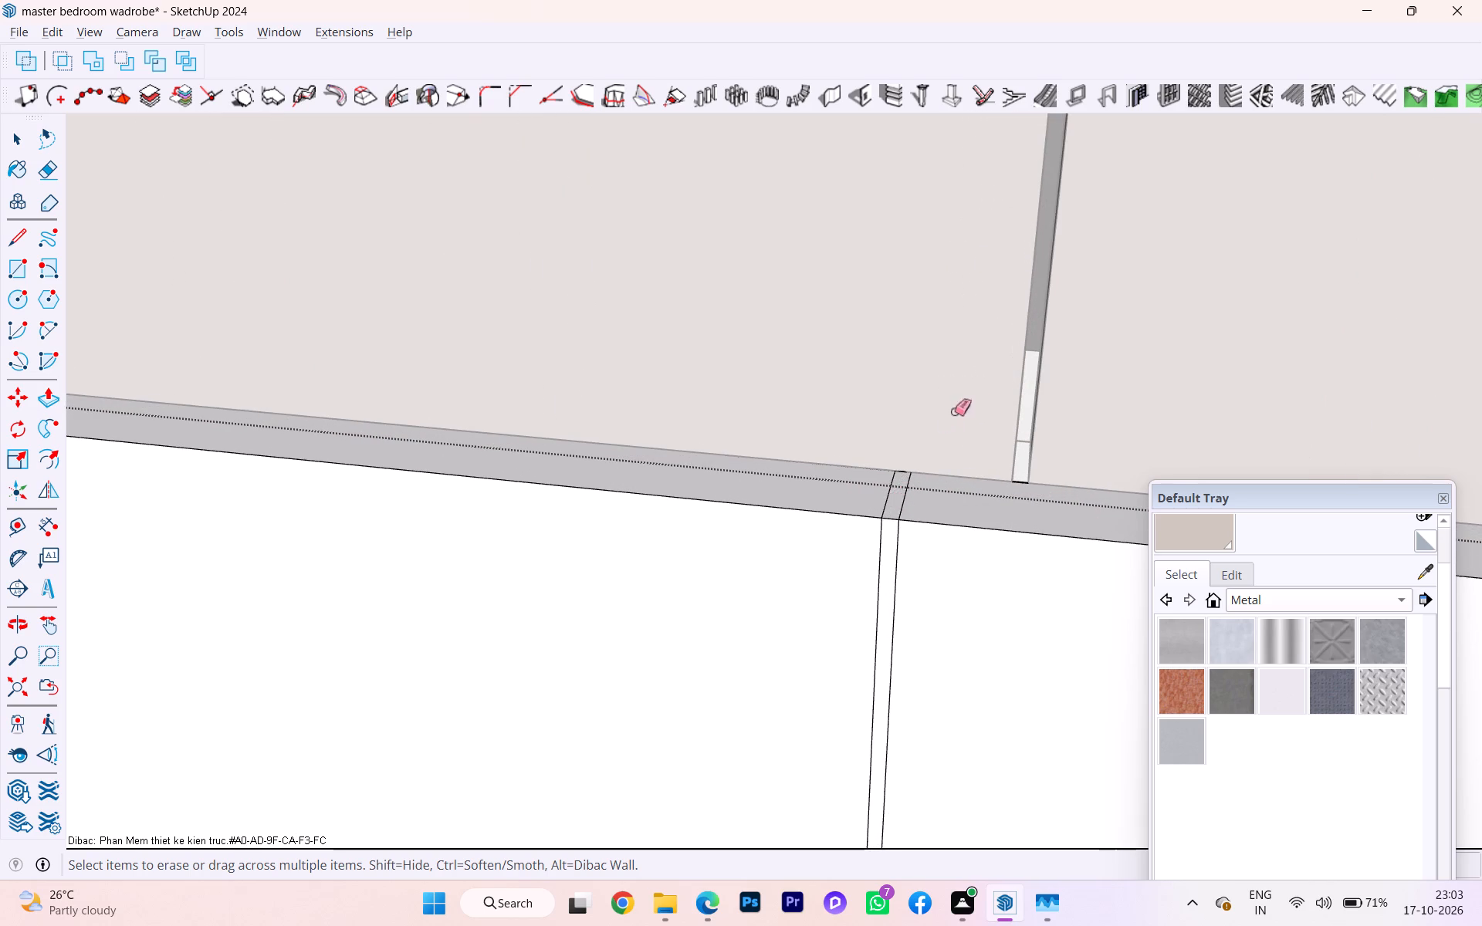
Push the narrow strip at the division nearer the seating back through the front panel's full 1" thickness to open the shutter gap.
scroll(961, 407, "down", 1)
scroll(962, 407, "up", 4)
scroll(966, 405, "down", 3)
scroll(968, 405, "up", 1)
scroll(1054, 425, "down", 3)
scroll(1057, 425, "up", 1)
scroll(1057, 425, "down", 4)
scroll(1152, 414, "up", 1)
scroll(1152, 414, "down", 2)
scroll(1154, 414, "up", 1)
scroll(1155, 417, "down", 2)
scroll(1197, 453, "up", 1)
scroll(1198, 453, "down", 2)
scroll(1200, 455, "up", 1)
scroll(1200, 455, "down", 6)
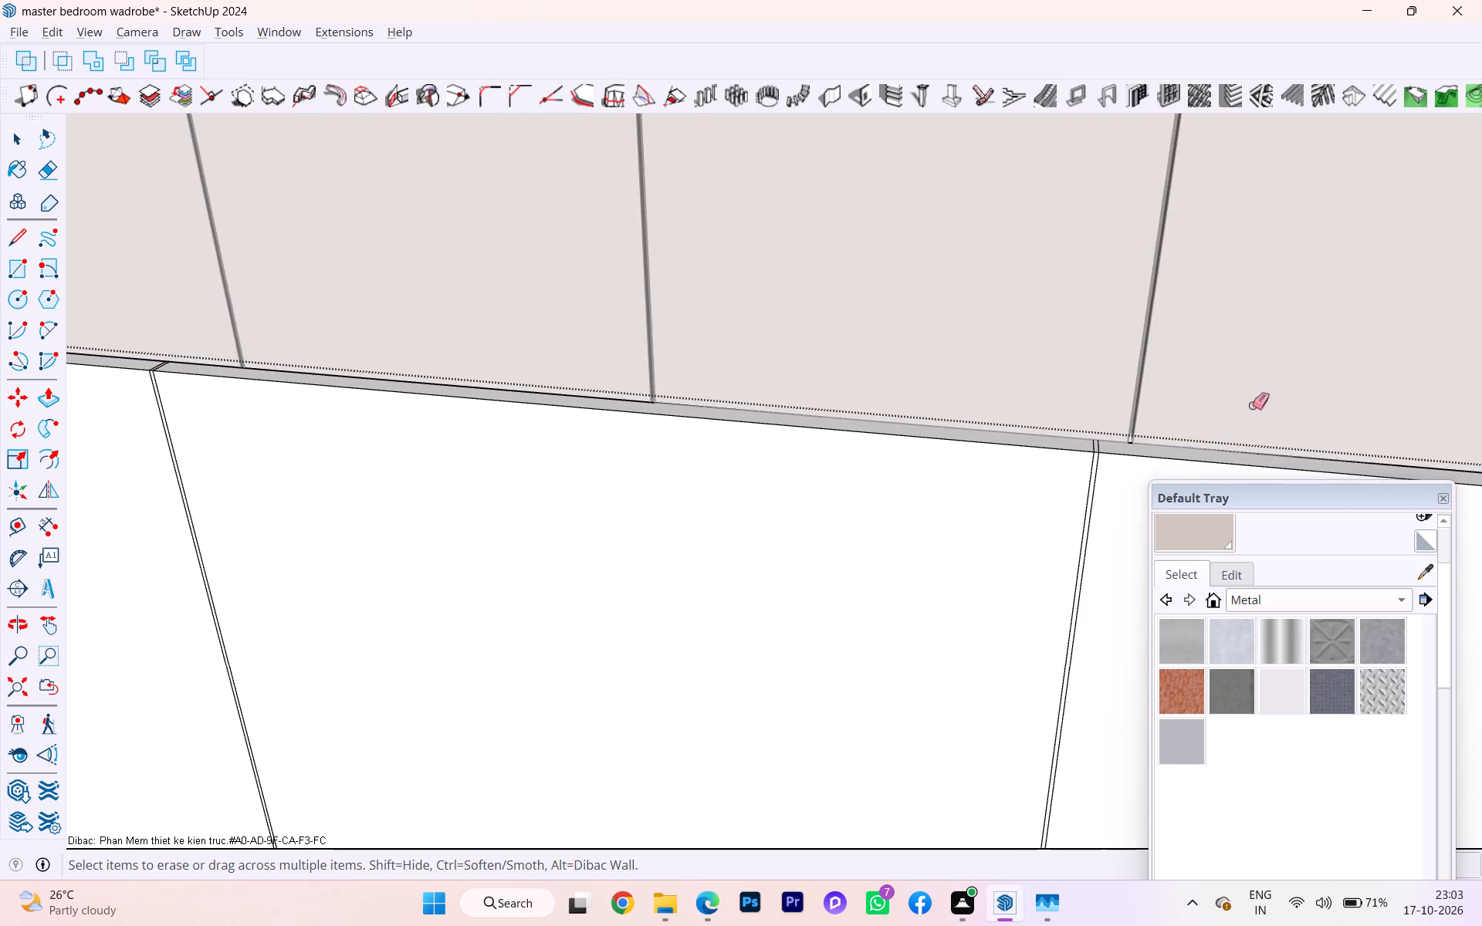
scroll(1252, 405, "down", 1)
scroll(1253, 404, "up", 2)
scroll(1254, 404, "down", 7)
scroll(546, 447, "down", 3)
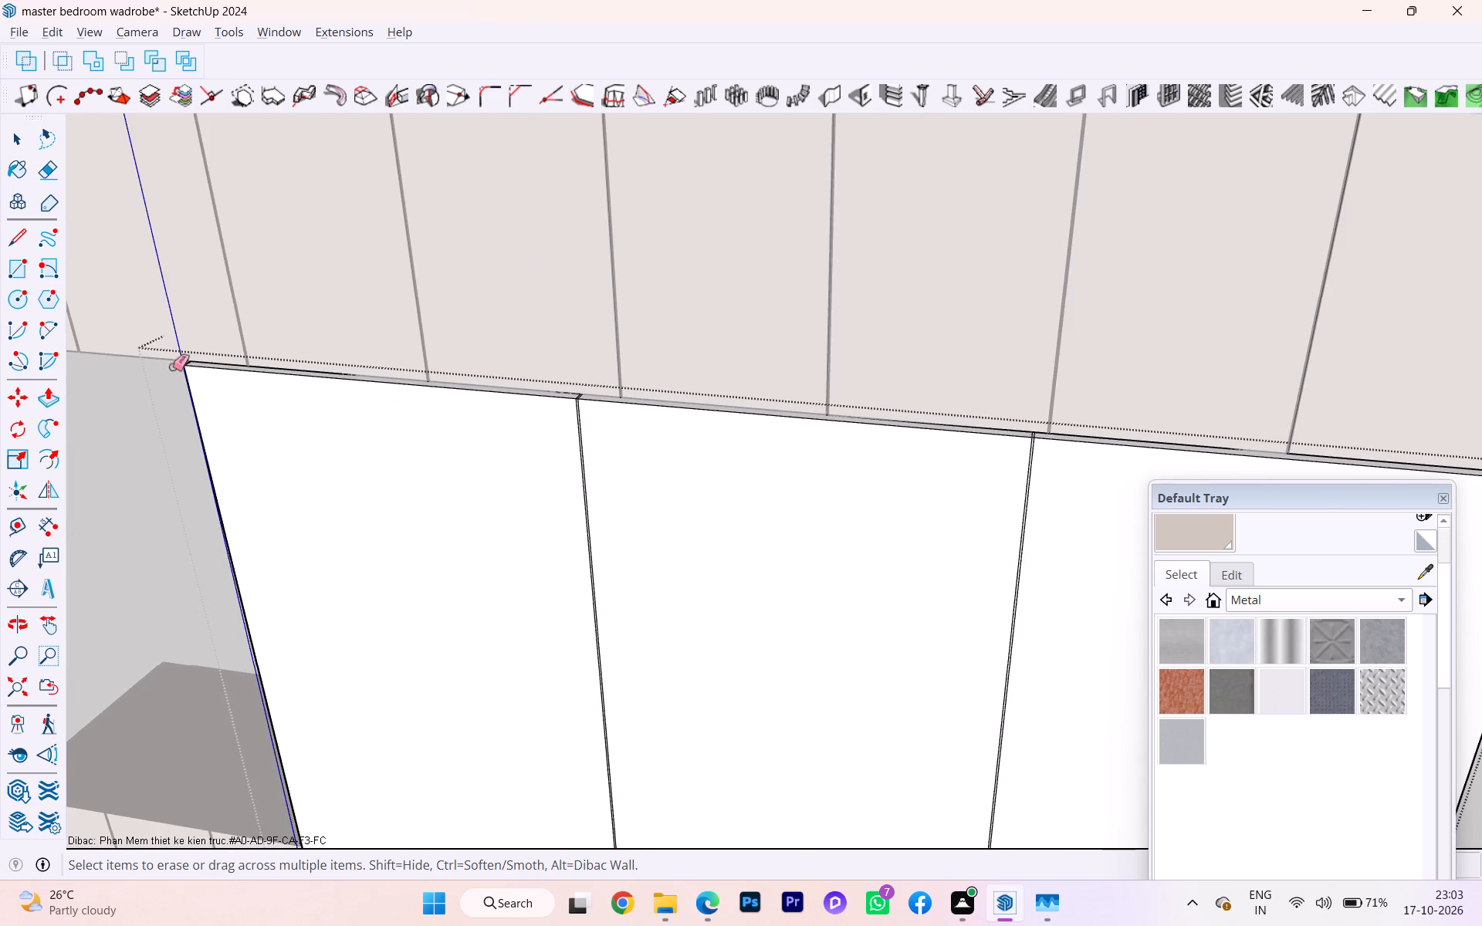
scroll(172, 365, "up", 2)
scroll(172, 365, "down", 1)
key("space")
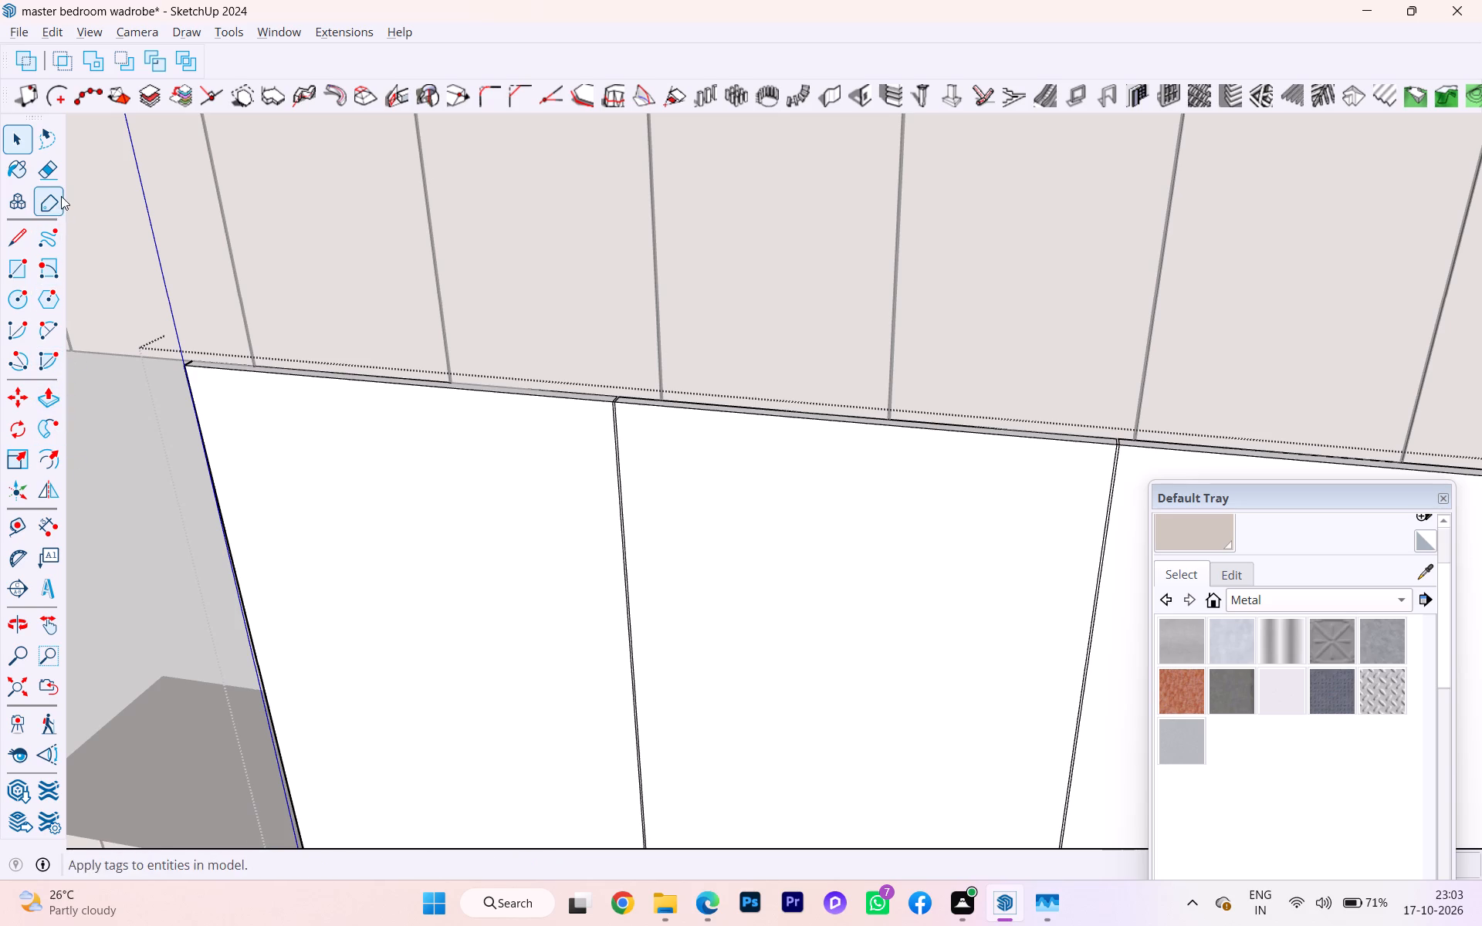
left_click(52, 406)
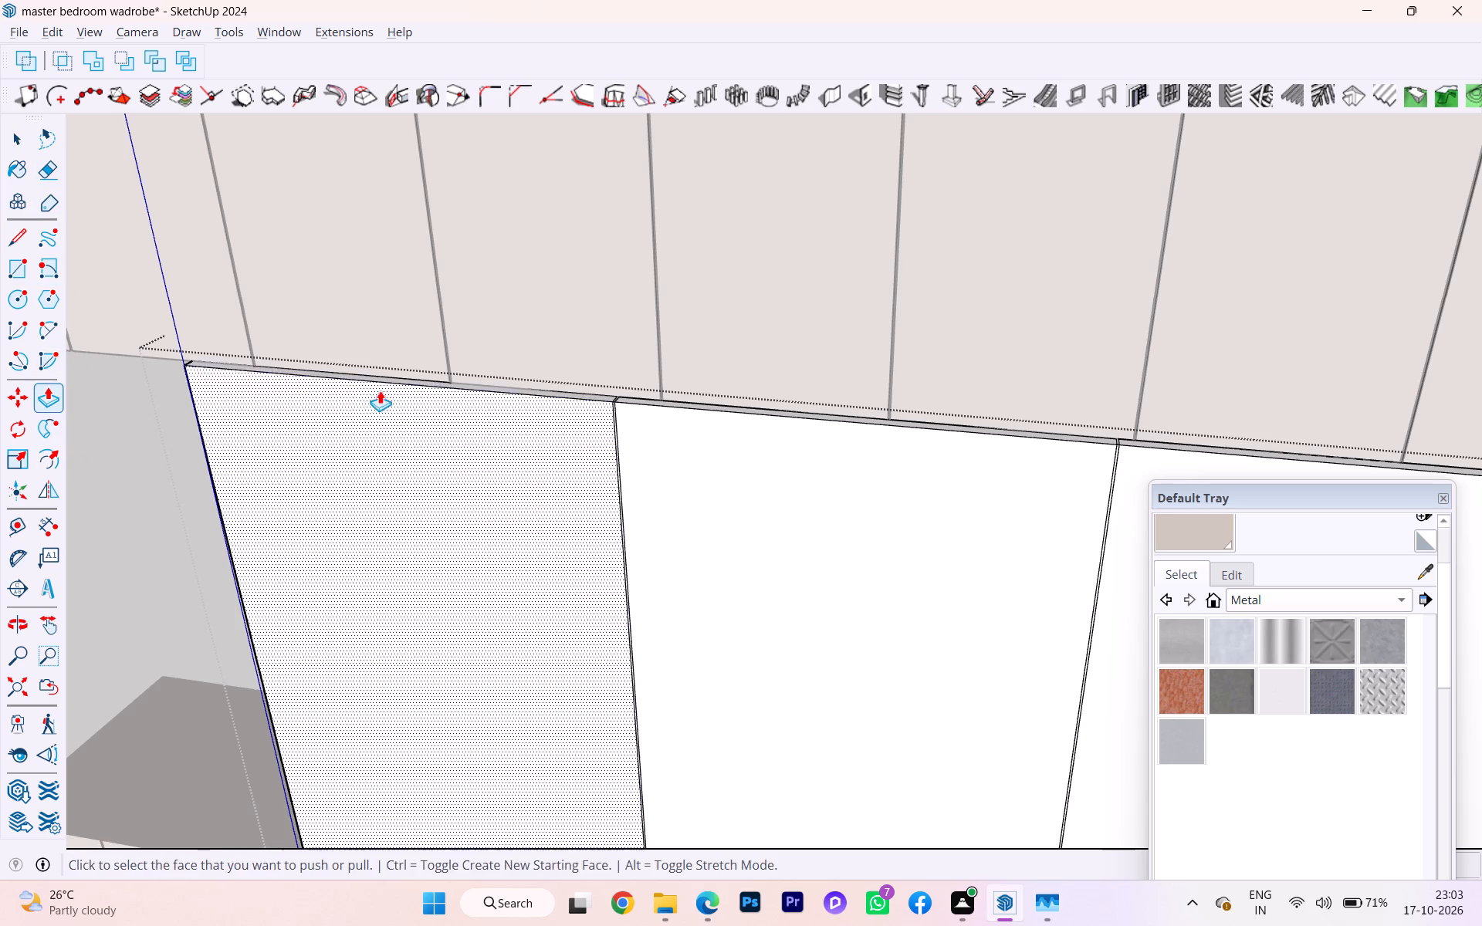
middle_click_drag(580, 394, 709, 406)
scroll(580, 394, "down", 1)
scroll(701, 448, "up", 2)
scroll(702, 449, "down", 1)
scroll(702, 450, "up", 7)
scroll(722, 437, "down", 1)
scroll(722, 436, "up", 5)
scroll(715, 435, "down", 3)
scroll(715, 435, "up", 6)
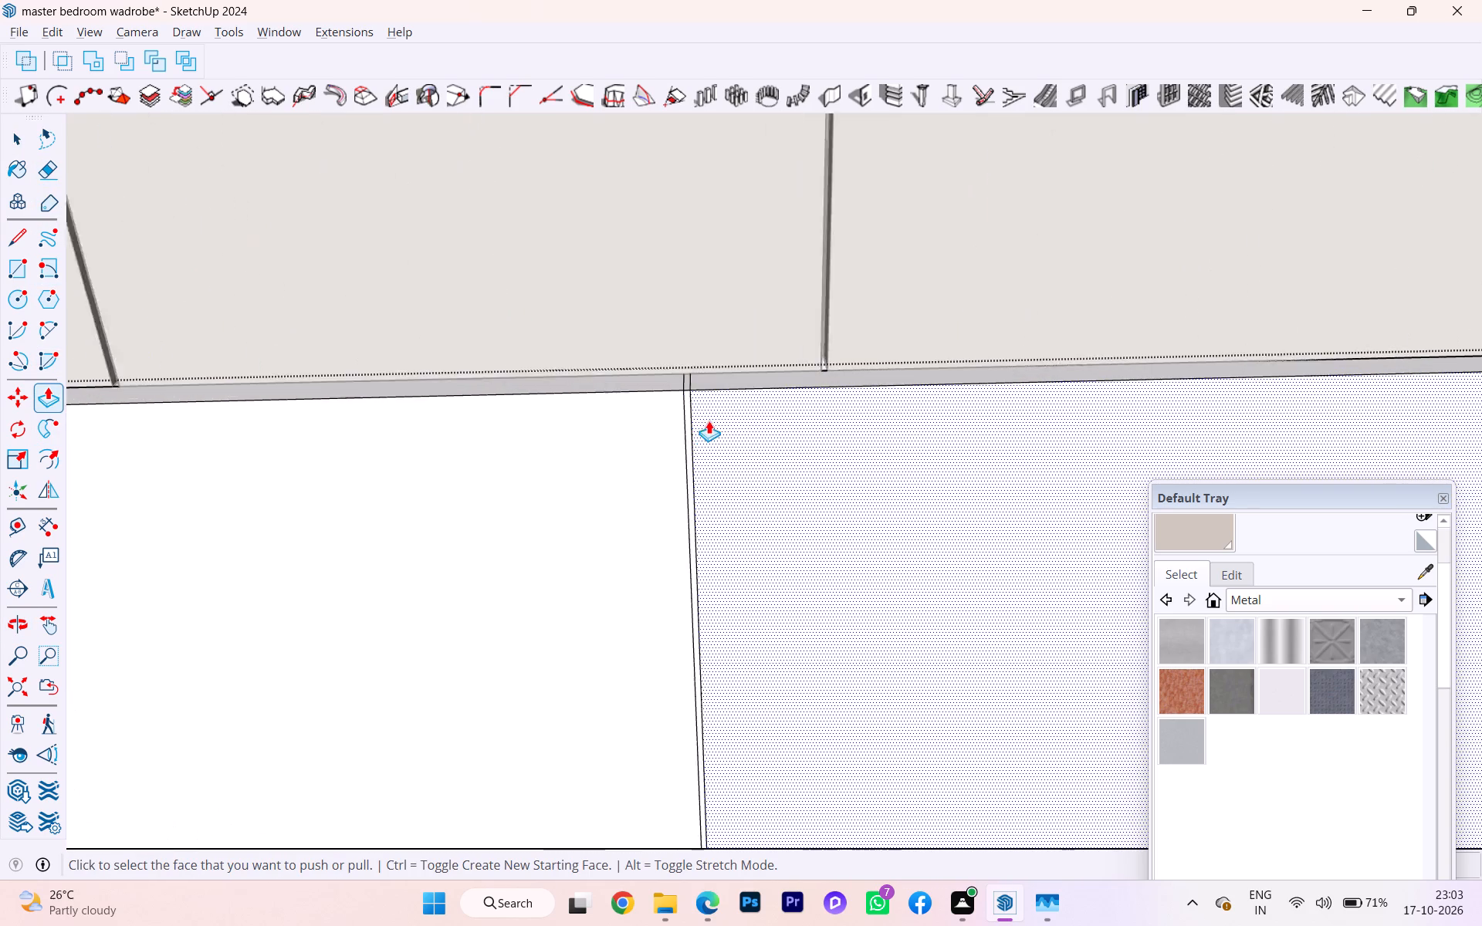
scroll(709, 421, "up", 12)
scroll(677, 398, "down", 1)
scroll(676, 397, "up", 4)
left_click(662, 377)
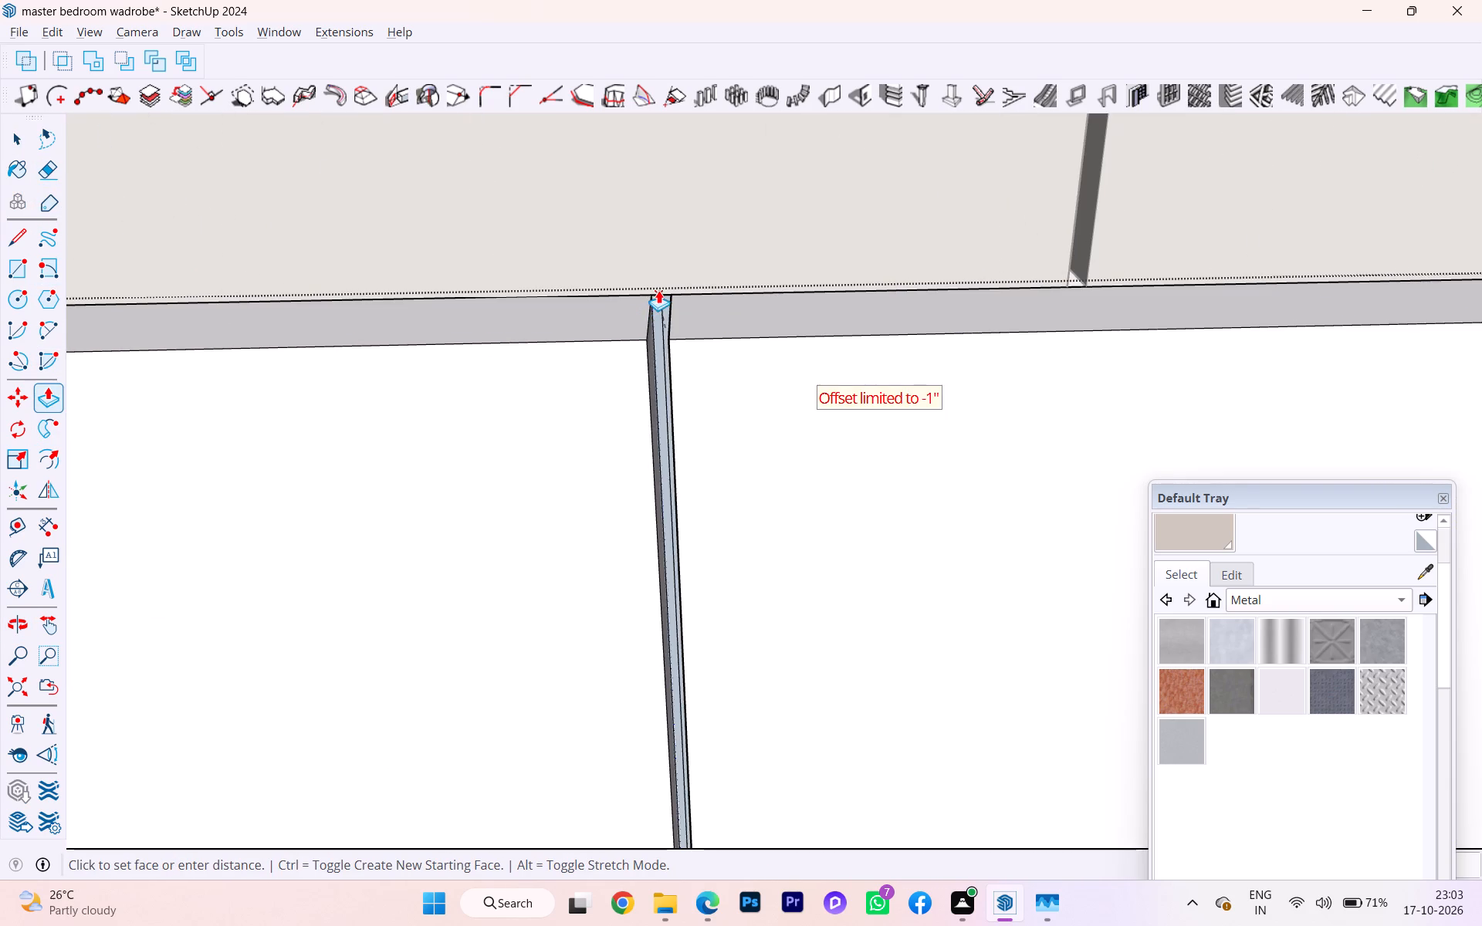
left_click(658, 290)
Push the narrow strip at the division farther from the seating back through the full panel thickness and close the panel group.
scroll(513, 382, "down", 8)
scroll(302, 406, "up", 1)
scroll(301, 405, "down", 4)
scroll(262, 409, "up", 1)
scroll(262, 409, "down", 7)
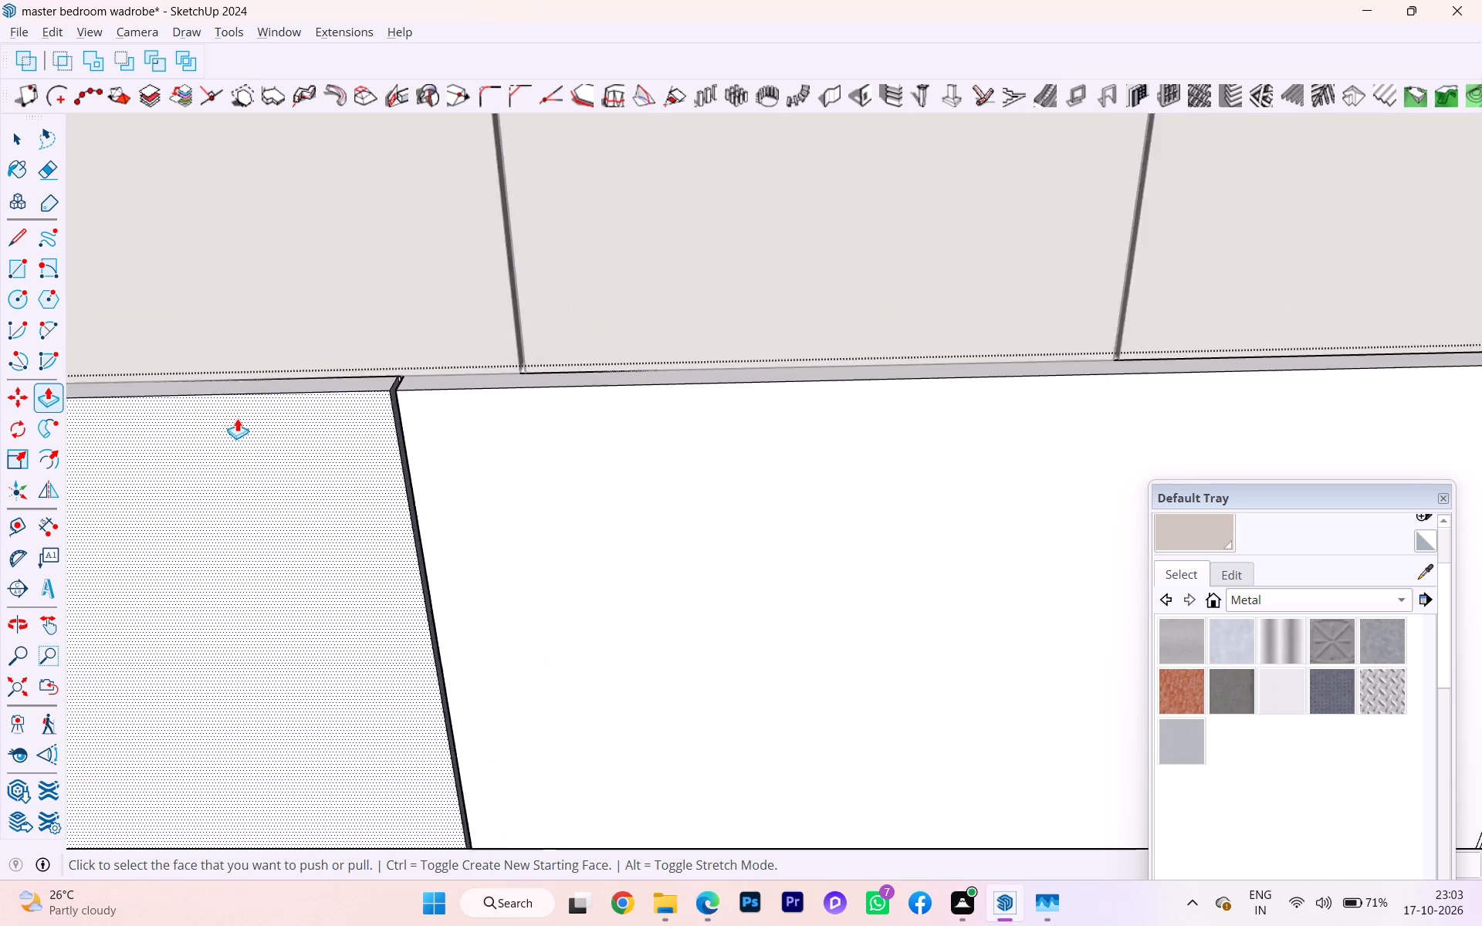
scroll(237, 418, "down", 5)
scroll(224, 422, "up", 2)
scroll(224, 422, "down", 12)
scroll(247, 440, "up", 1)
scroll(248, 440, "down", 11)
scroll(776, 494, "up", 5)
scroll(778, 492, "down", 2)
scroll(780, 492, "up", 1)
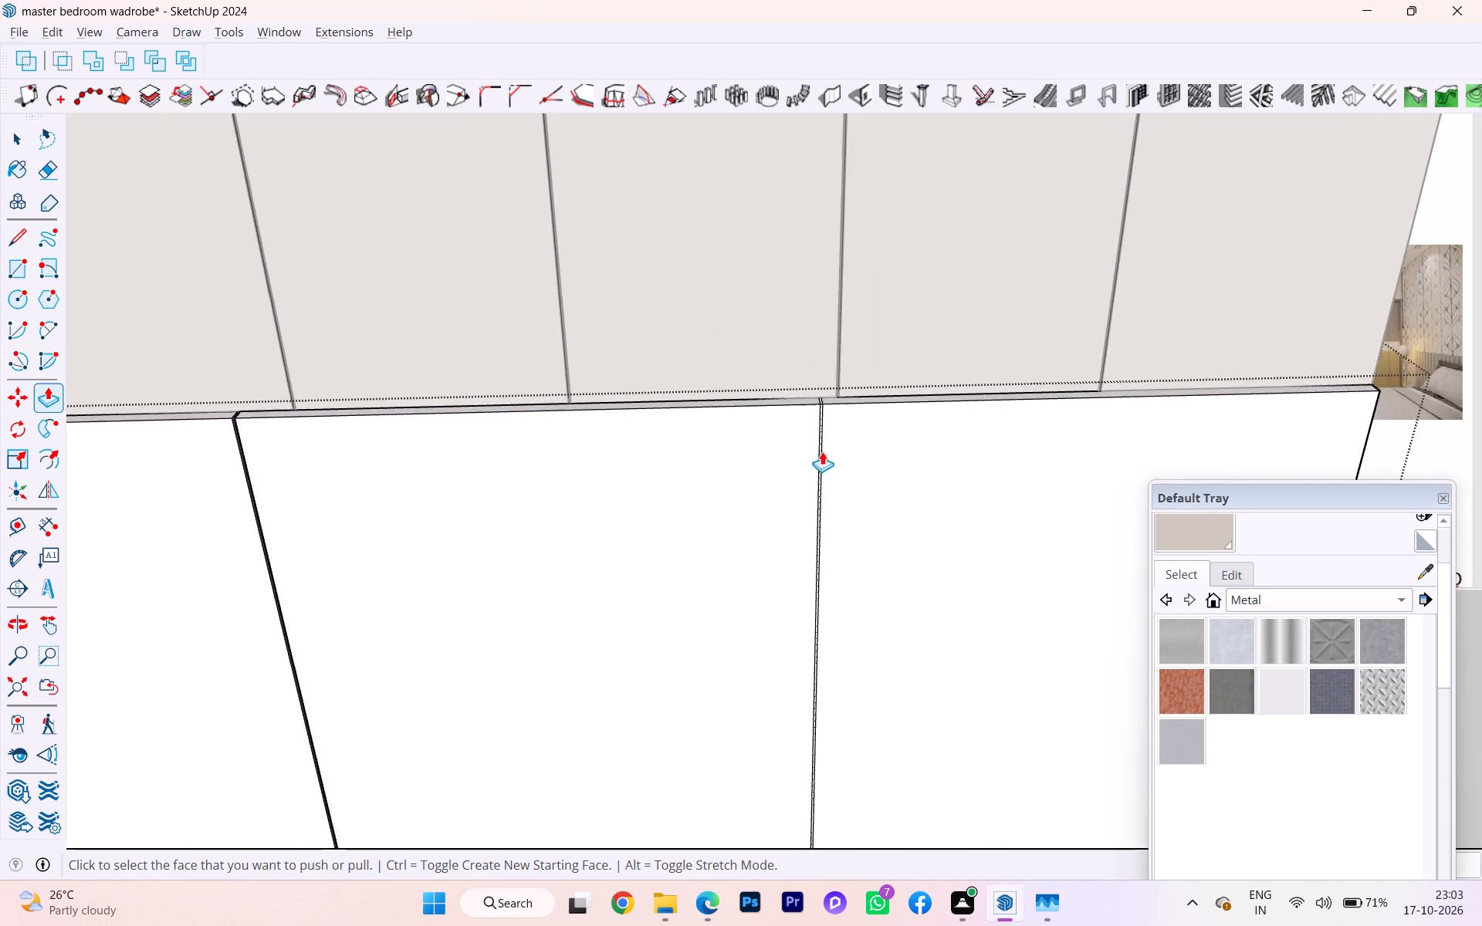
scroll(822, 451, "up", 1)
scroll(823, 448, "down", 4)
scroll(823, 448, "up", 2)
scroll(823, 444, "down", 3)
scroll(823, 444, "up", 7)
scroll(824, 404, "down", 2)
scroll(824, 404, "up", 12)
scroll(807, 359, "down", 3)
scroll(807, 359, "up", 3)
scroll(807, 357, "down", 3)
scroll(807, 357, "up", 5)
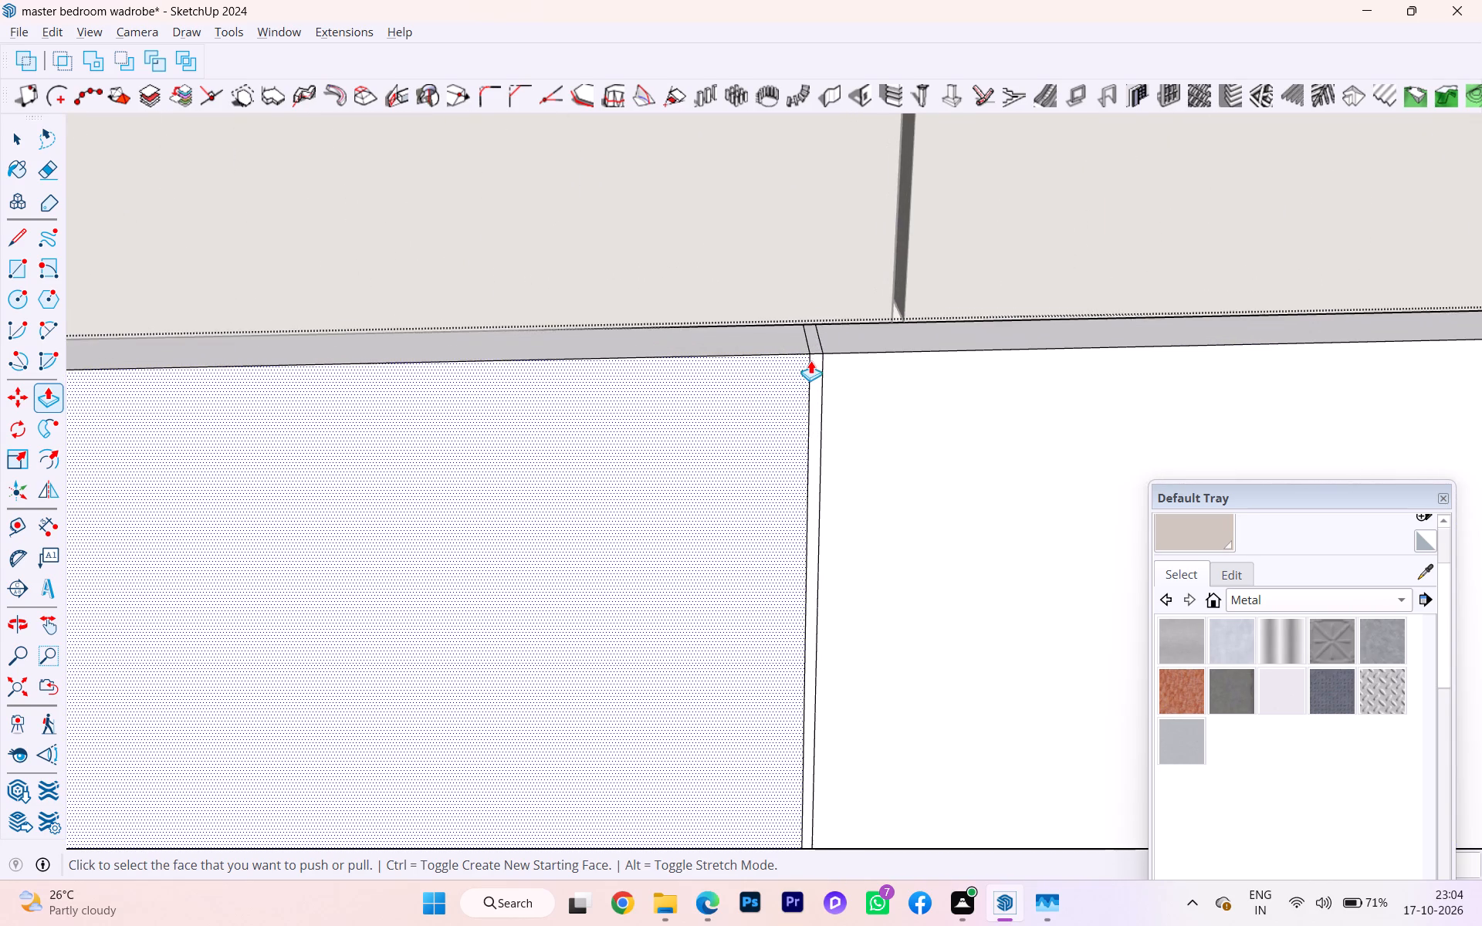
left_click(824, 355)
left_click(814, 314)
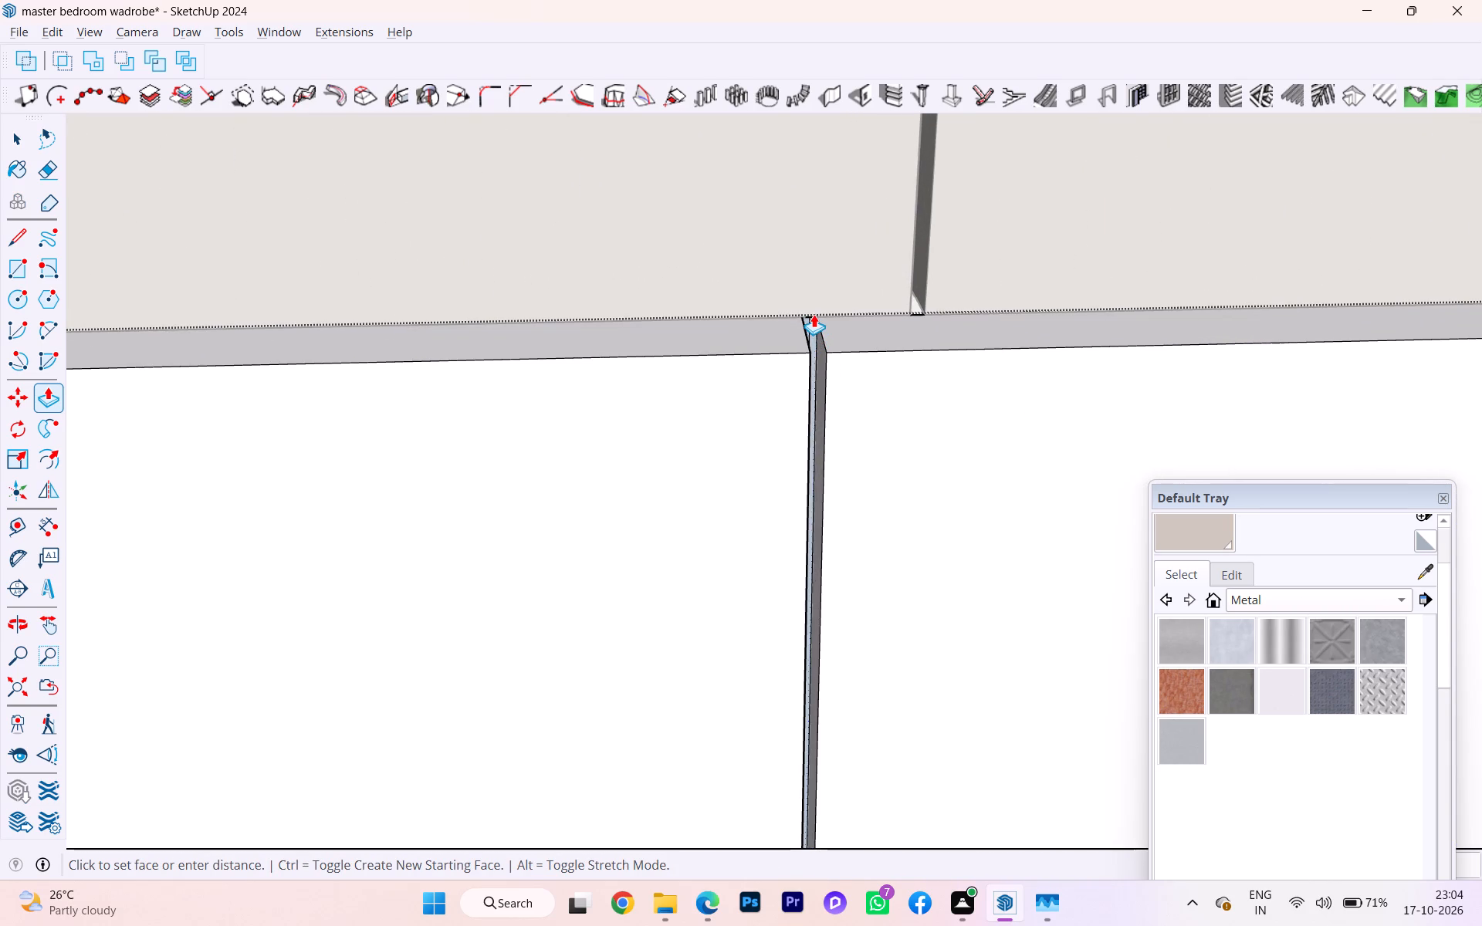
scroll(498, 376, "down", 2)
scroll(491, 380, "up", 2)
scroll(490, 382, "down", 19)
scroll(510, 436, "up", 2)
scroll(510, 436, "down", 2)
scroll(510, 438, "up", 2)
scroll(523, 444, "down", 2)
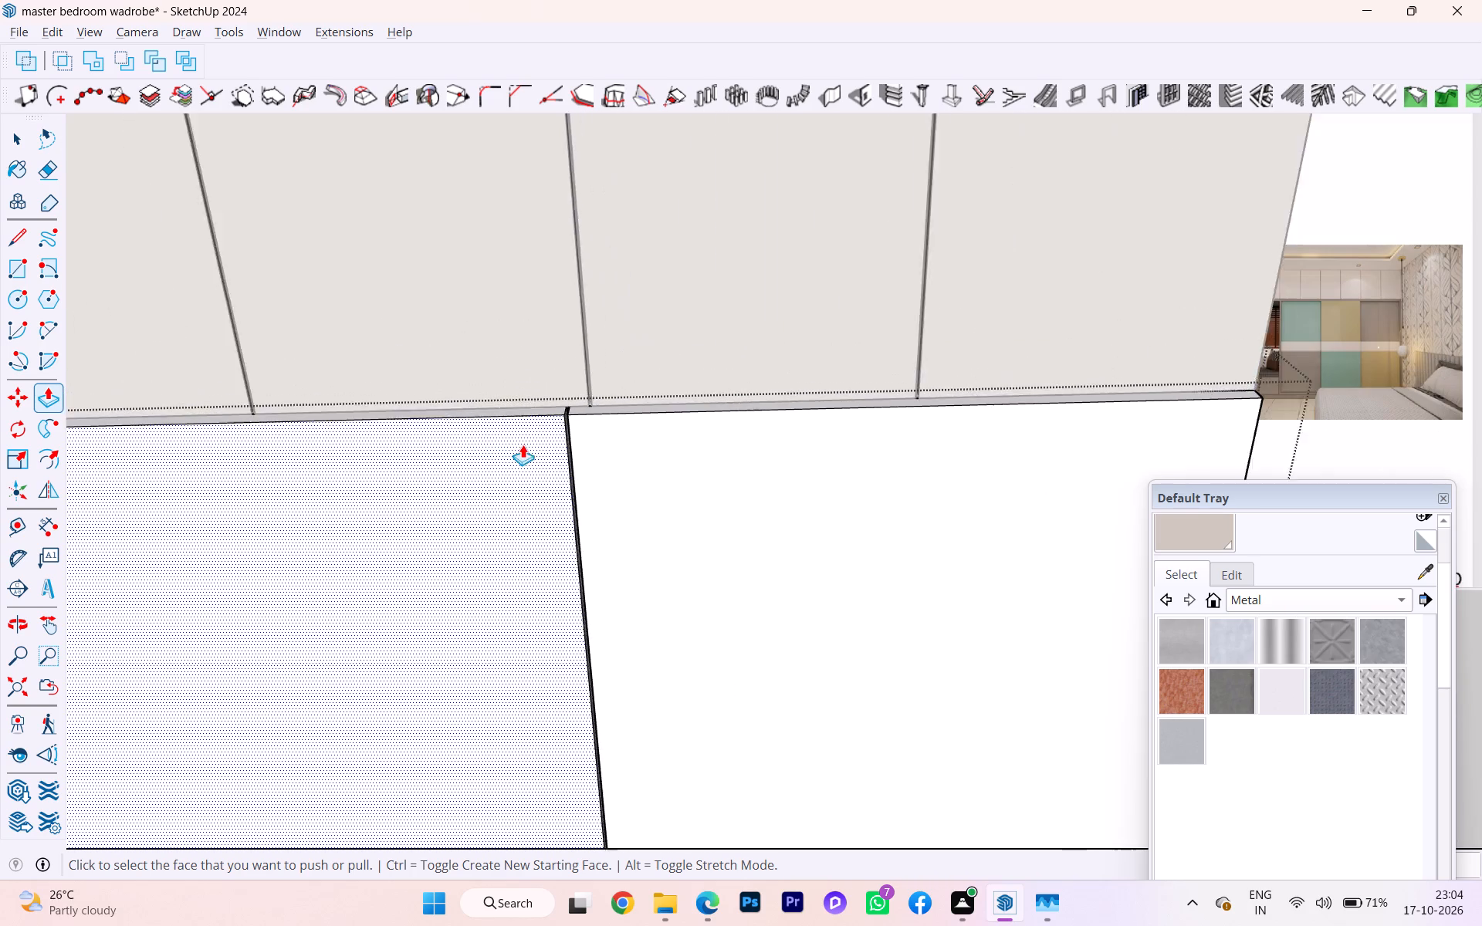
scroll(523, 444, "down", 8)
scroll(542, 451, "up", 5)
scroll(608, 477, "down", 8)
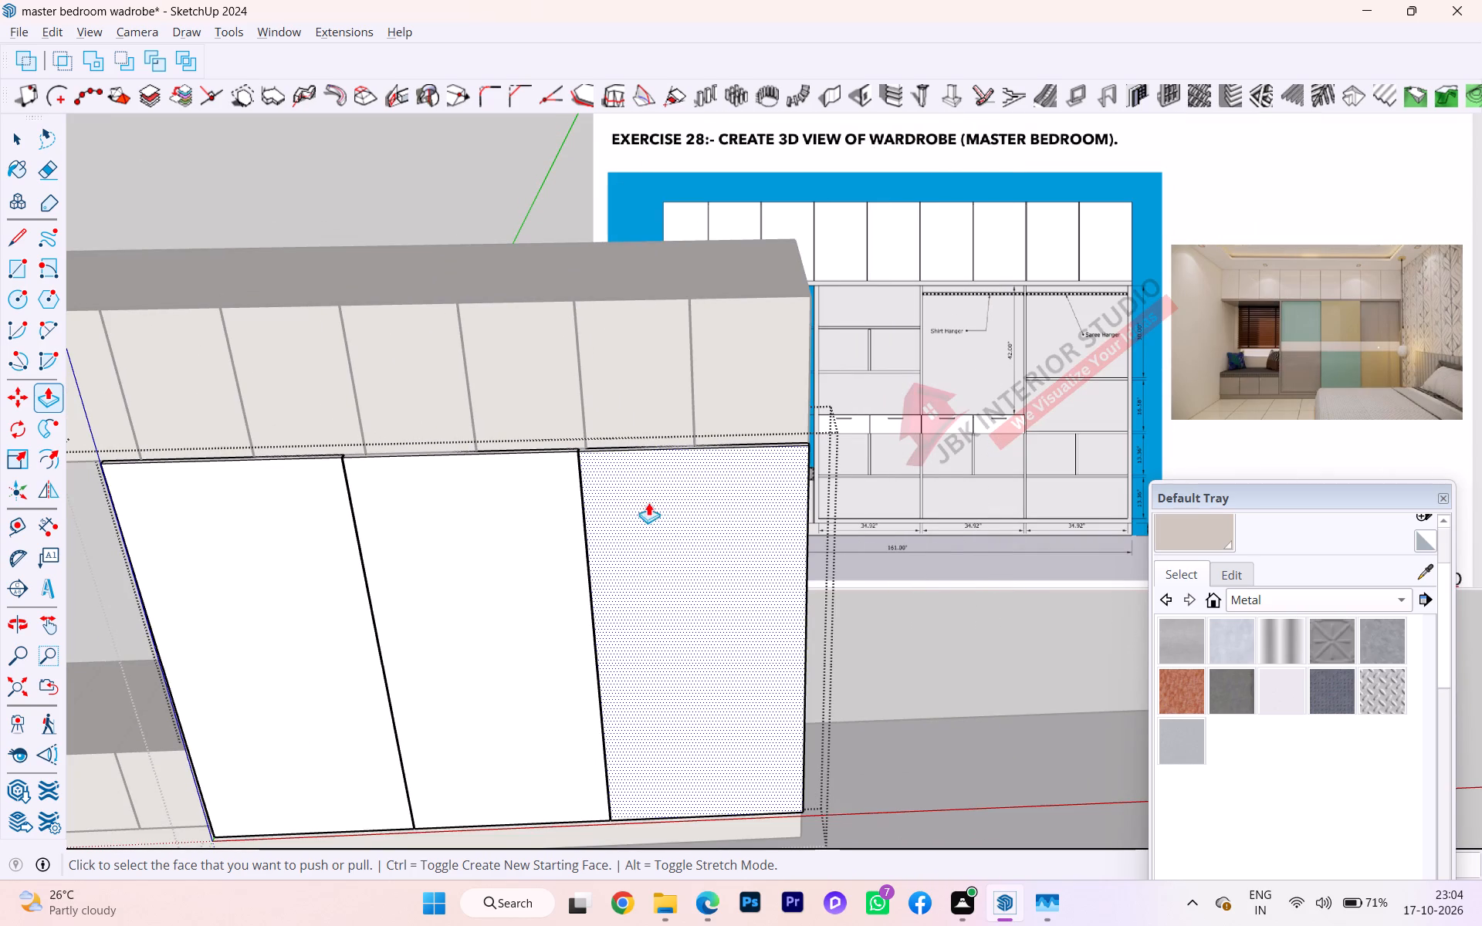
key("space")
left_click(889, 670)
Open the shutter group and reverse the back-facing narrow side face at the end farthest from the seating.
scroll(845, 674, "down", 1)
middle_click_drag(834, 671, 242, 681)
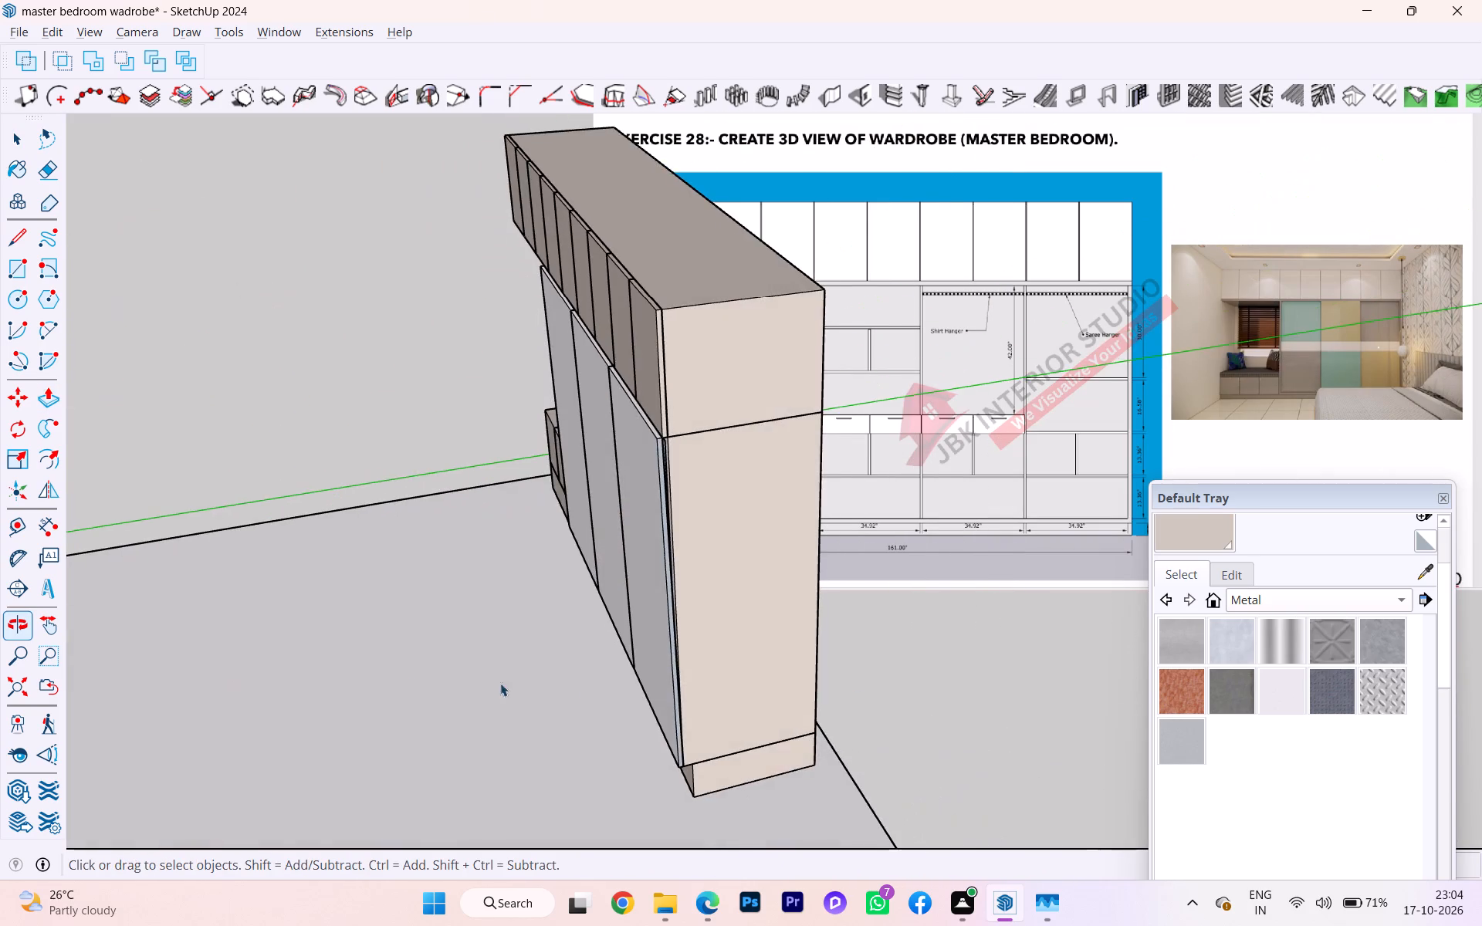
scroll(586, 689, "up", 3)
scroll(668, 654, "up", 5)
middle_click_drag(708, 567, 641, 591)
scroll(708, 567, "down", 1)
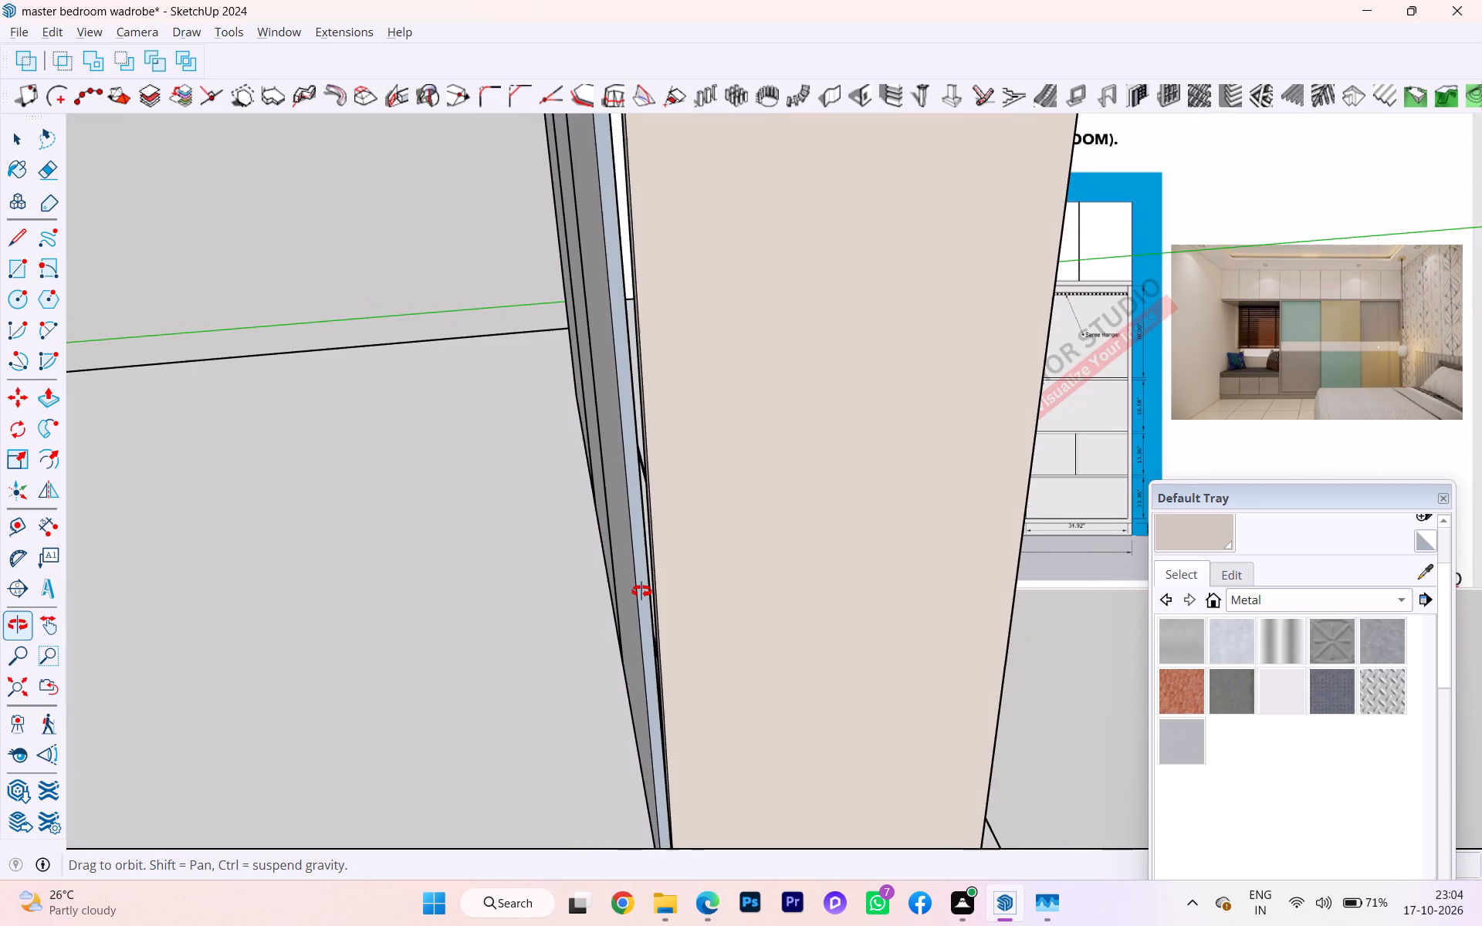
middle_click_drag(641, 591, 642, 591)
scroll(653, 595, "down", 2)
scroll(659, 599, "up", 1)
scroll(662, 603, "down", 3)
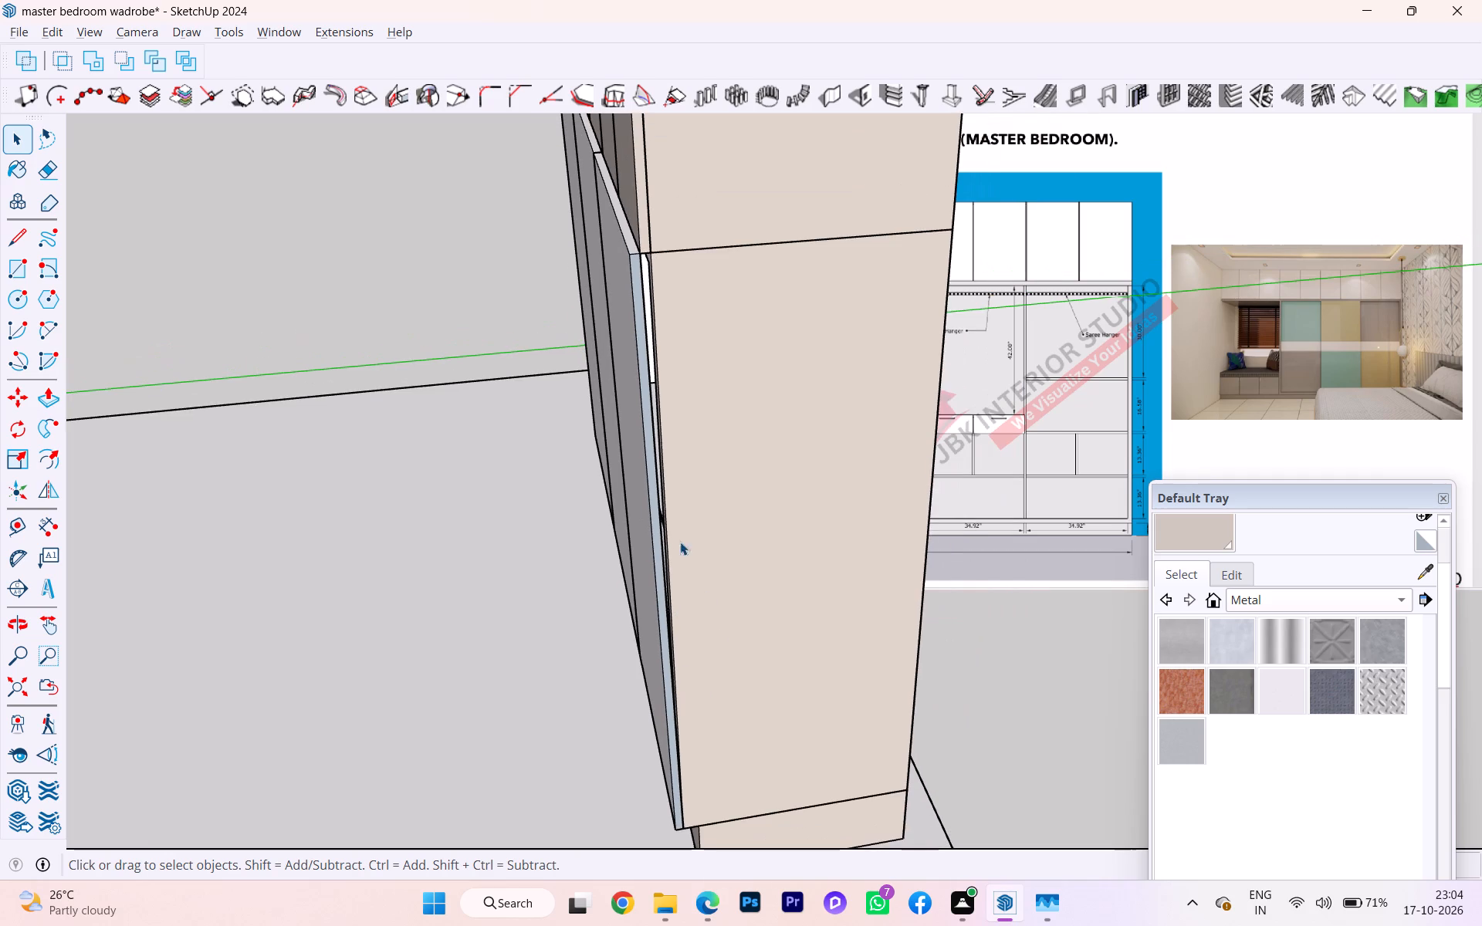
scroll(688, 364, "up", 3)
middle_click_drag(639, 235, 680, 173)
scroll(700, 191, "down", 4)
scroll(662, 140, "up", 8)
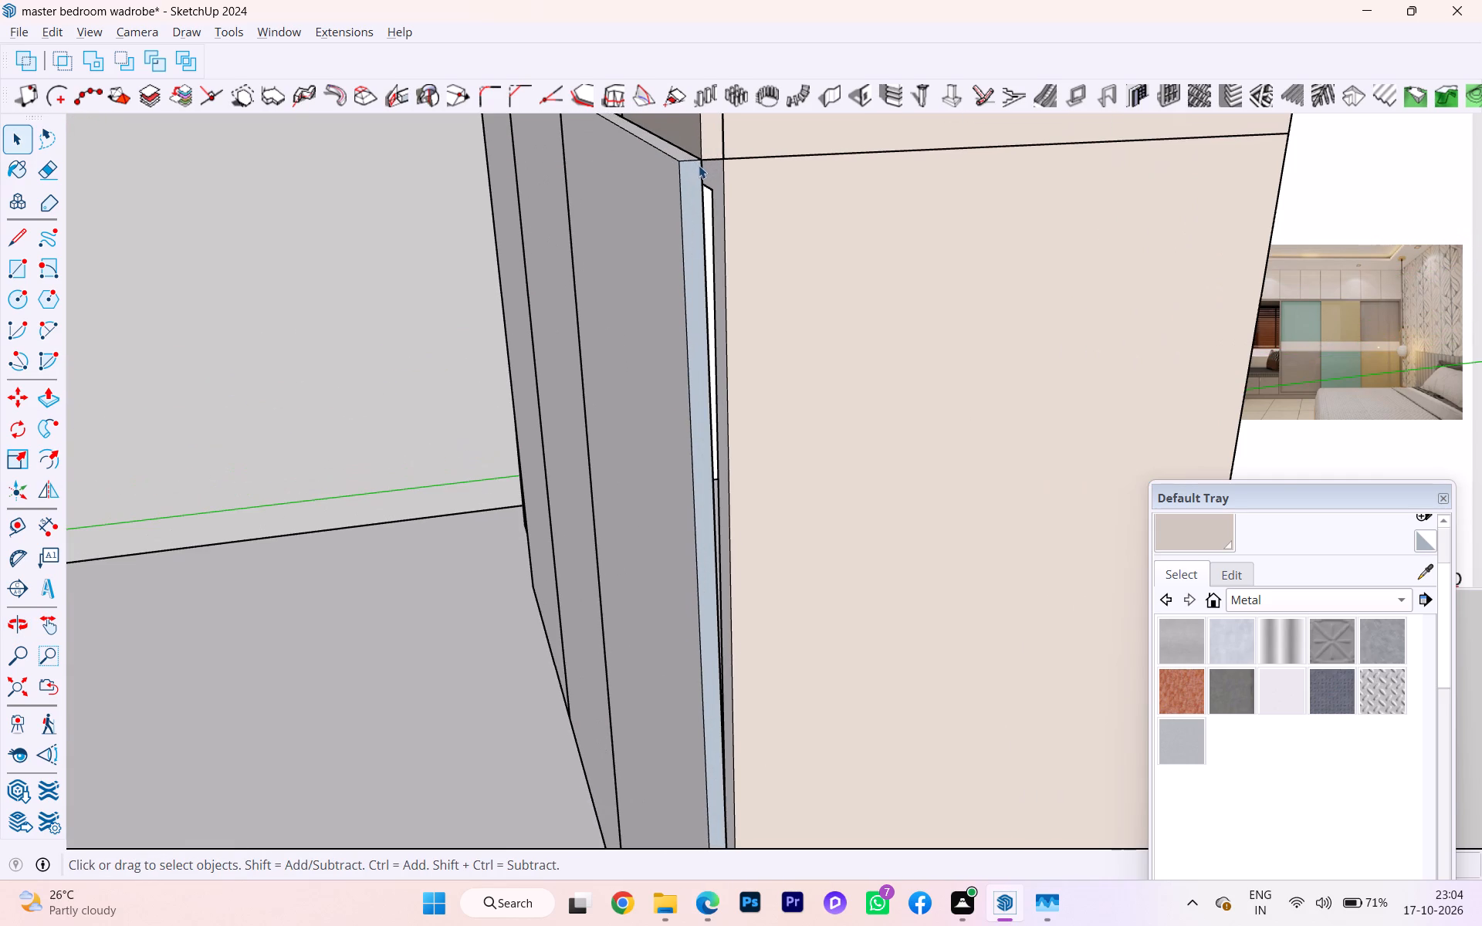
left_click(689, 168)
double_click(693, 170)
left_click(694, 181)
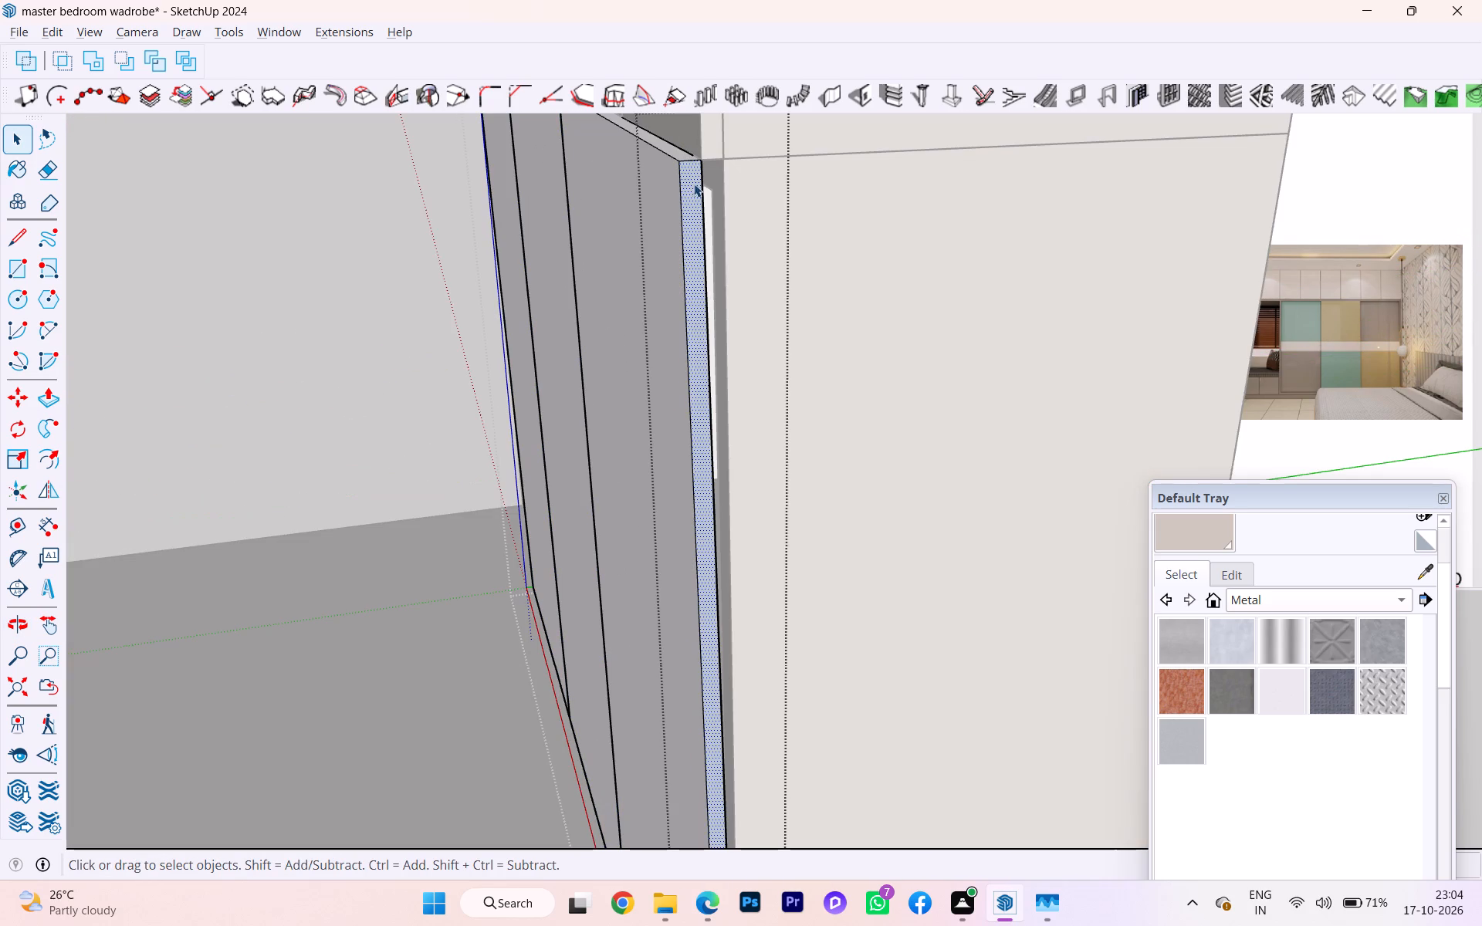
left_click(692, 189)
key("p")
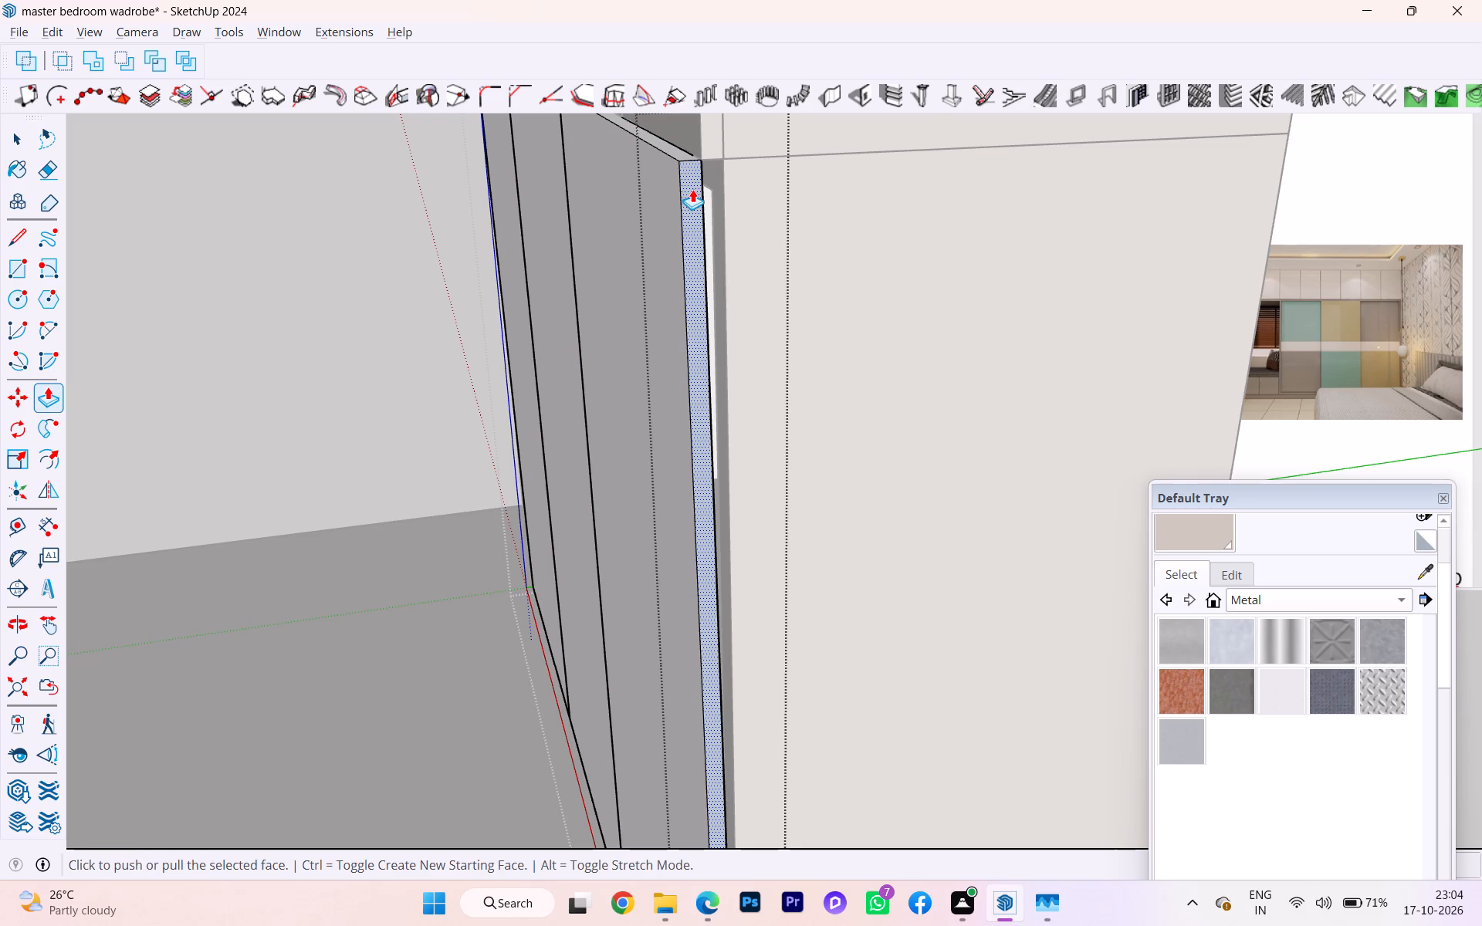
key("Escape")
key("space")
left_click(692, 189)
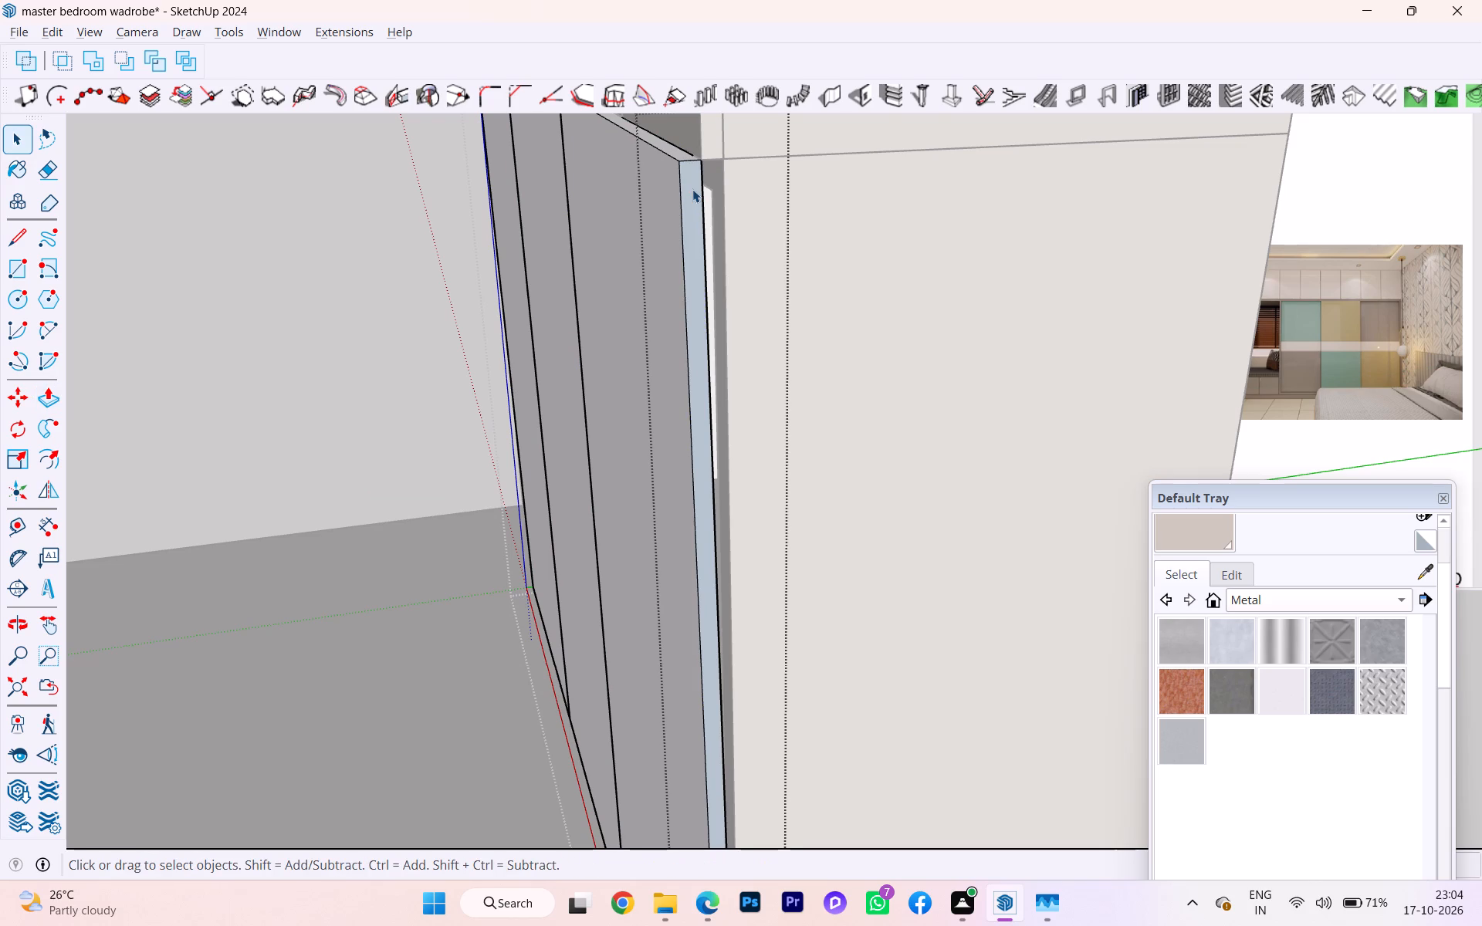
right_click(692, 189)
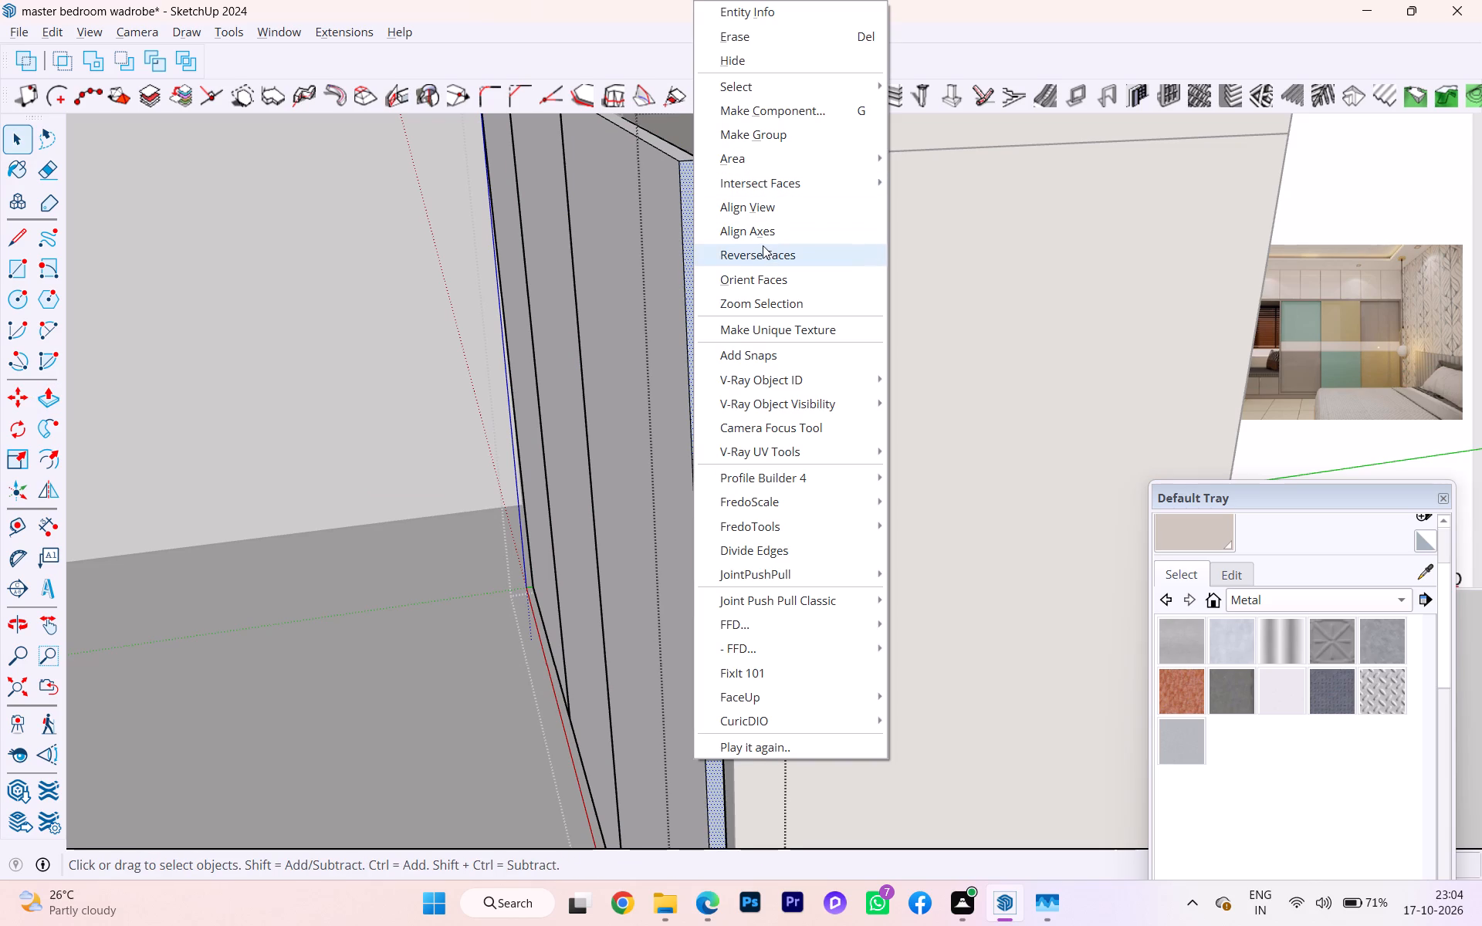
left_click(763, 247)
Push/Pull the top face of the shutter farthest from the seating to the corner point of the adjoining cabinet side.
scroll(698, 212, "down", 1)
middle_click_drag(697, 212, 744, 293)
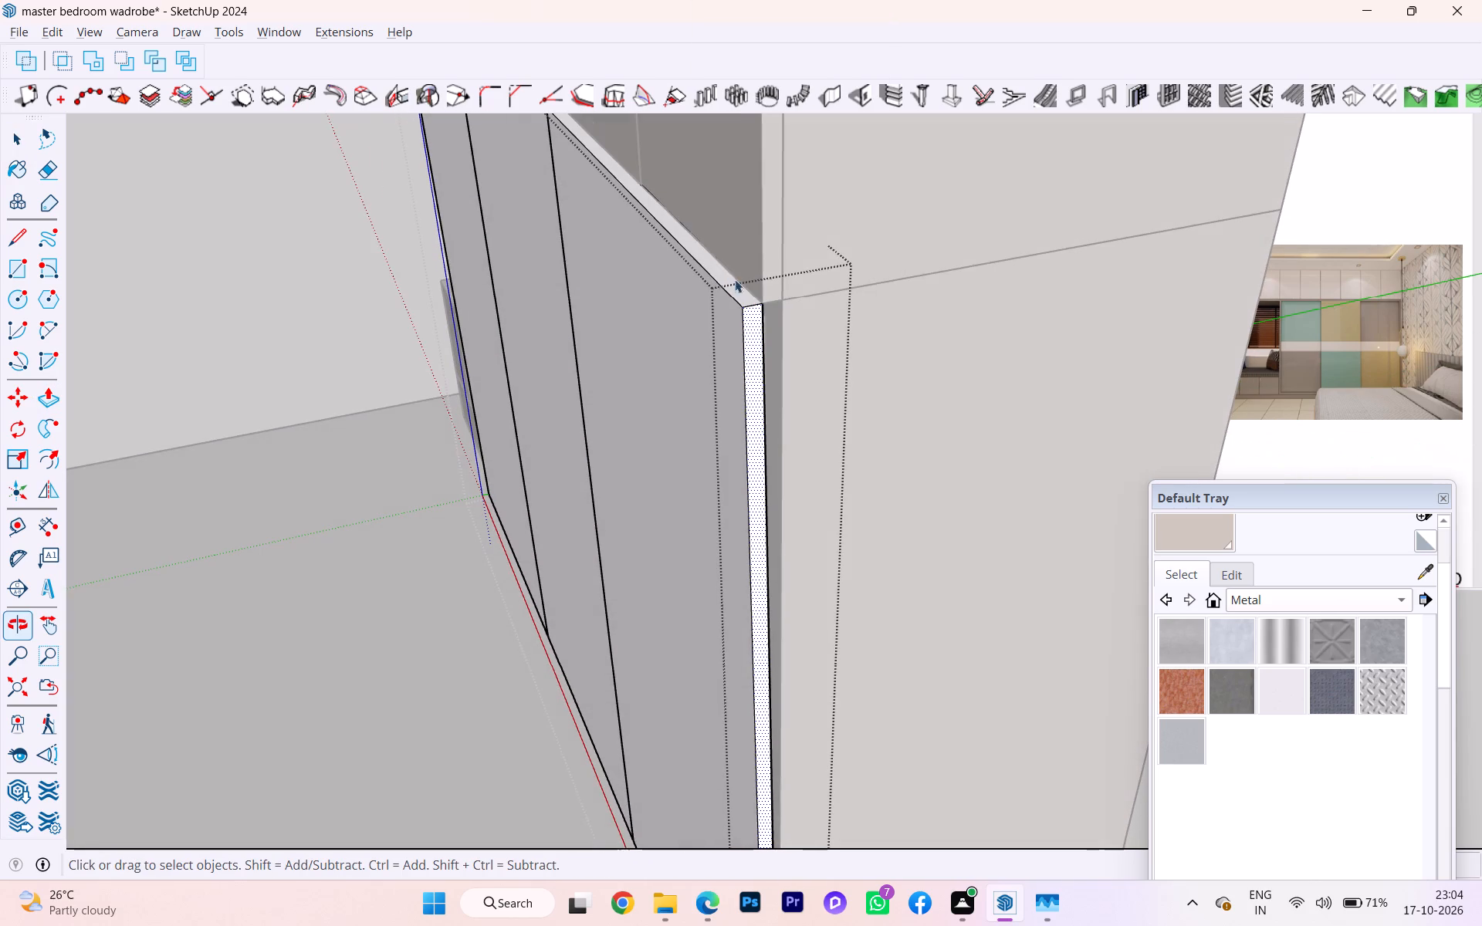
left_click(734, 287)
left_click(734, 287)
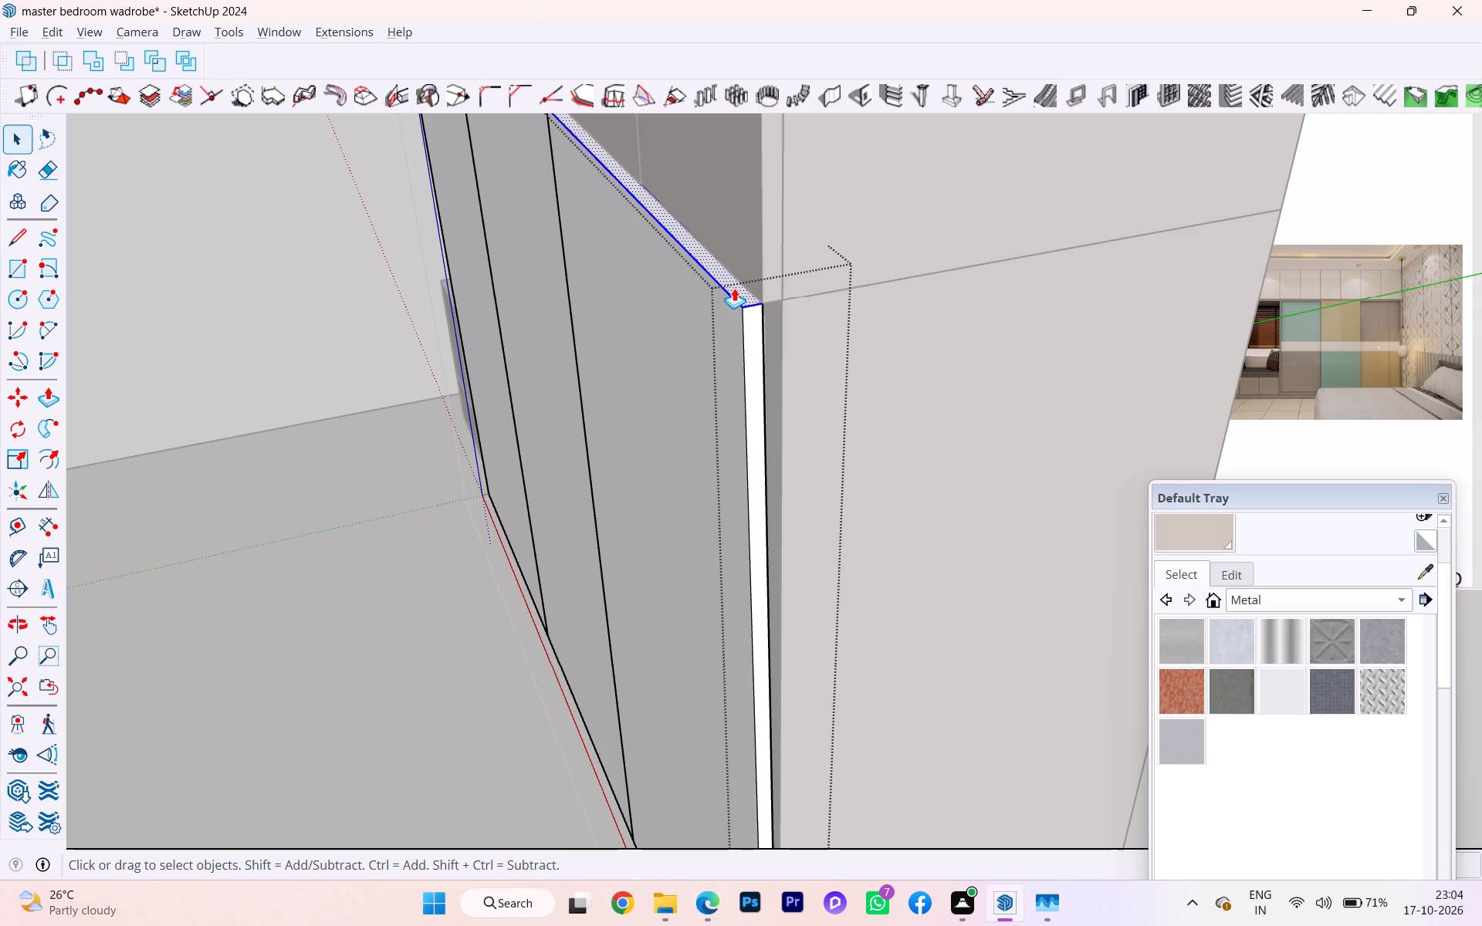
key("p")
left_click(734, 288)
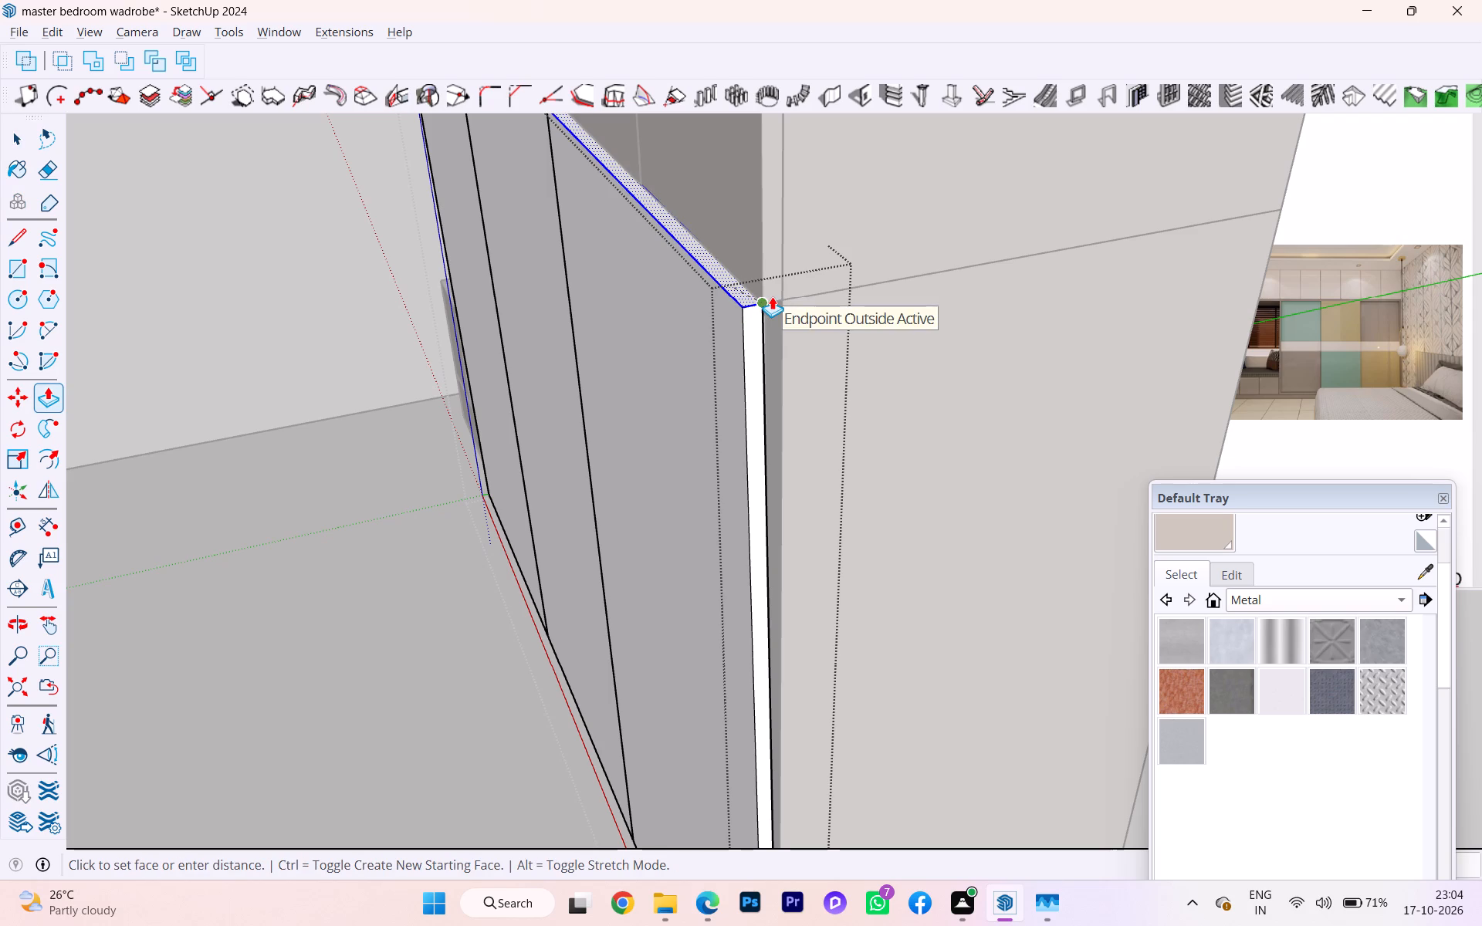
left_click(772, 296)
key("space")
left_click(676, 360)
Examine how the shutter panel lines up with the wardrobe carcass and overhead cabinets, from the far end to the seating end.
middle_click_drag(746, 330, 651, 156)
scroll(746, 330, "down", 1)
scroll(630, 223, "down", 2)
middle_click_drag(631, 231, 658, 271)
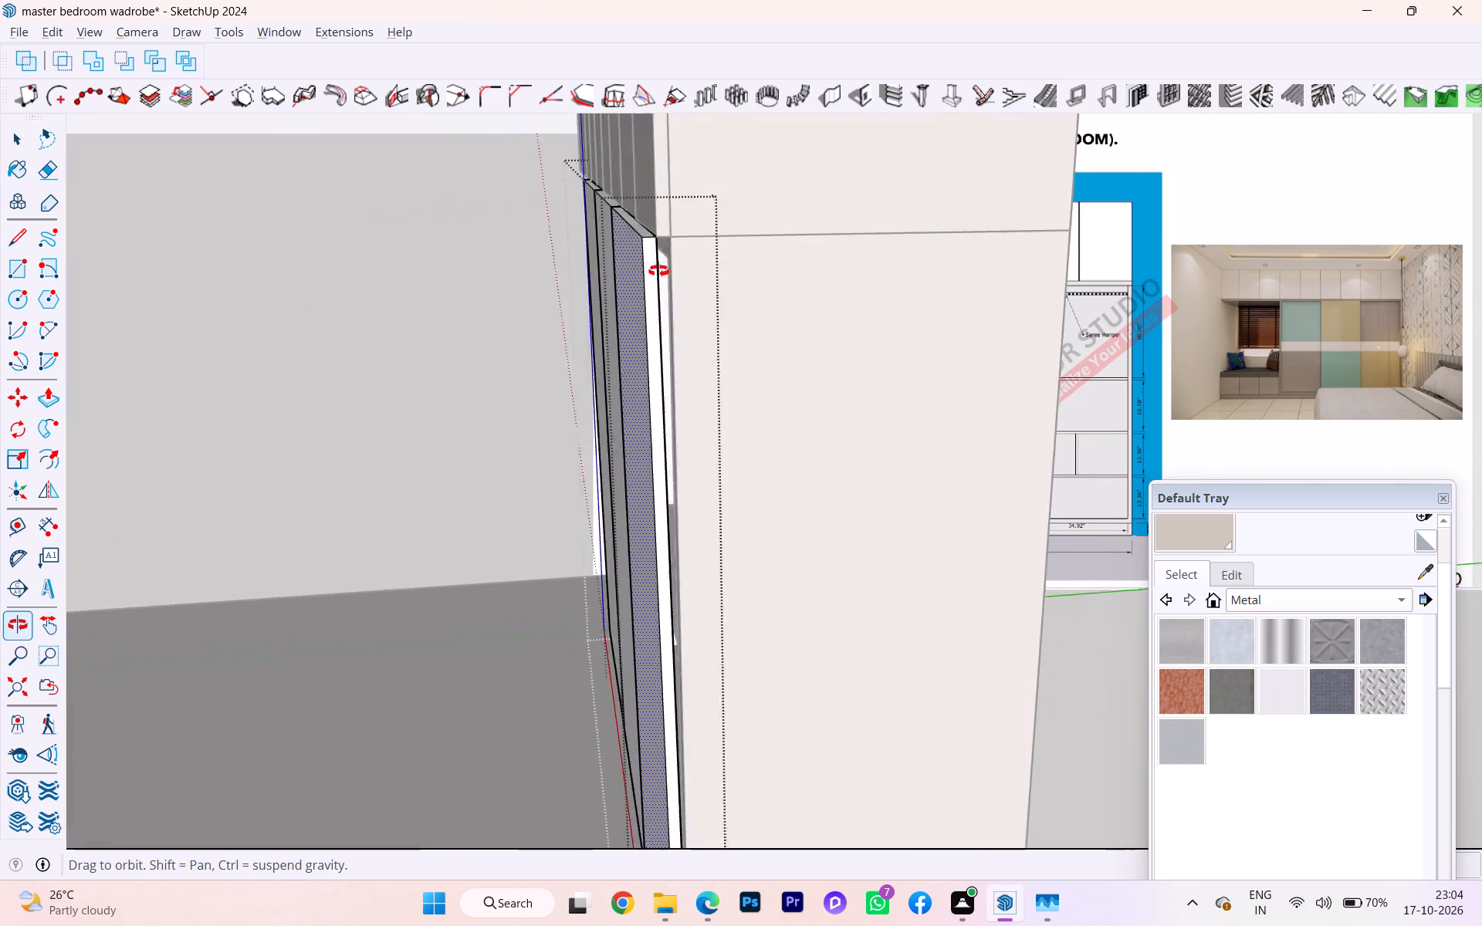
middle_click_drag(658, 271, 738, 260)
scroll(359, 307, "down", 2)
middle_click_drag(357, 308, 655, 278)
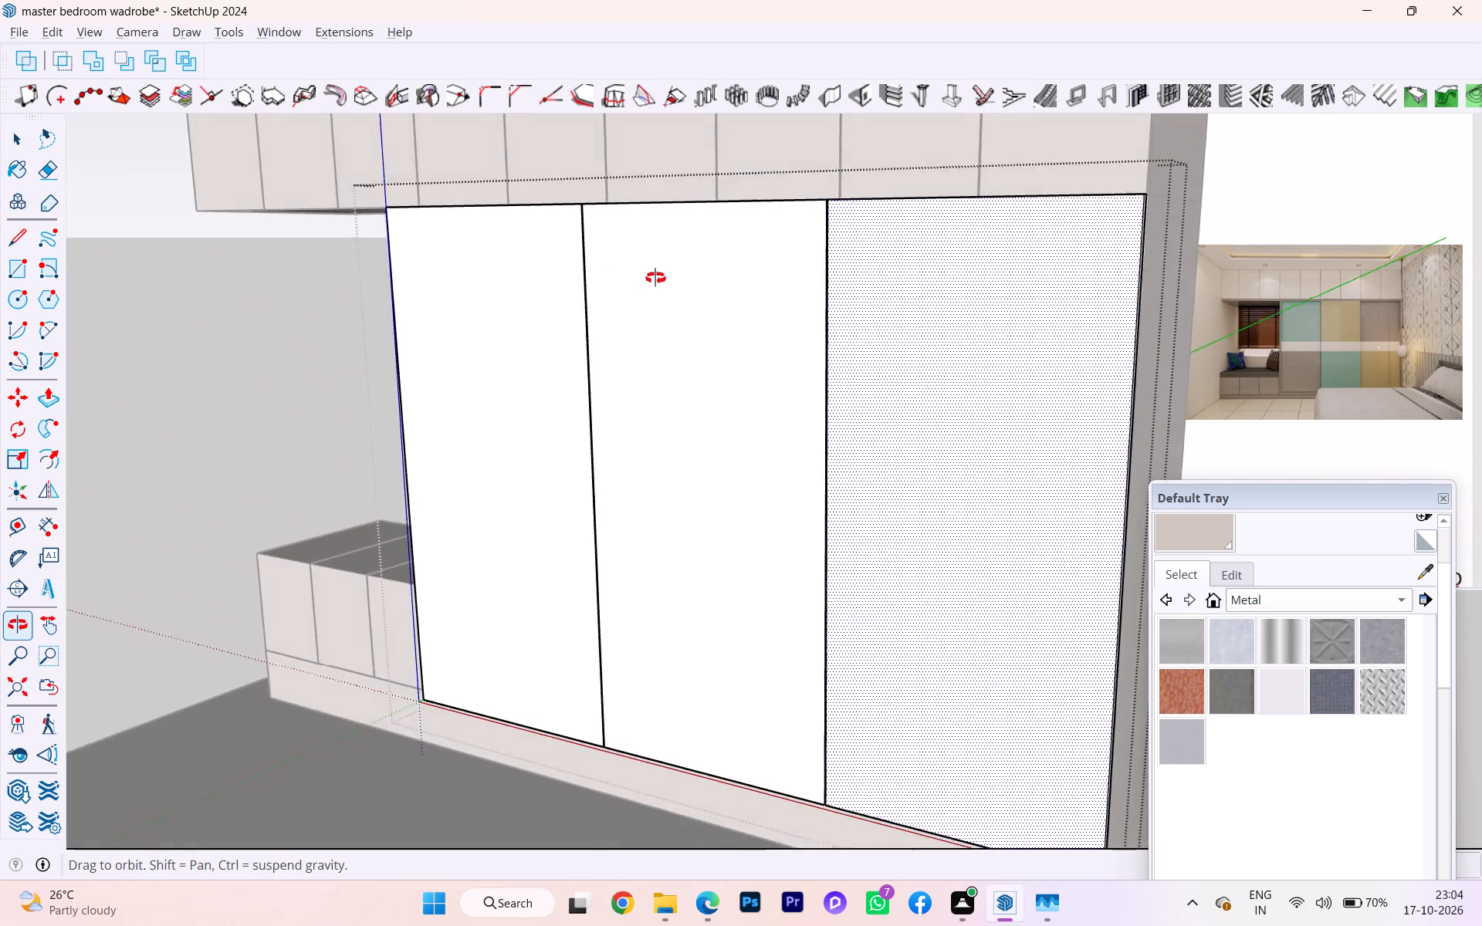
middle_click_drag(655, 278, 736, 265)
scroll(434, 405, "down", 1)
middle_click_drag(421, 421, 879, 275)
middle_click_drag(550, 367, 550, 369)
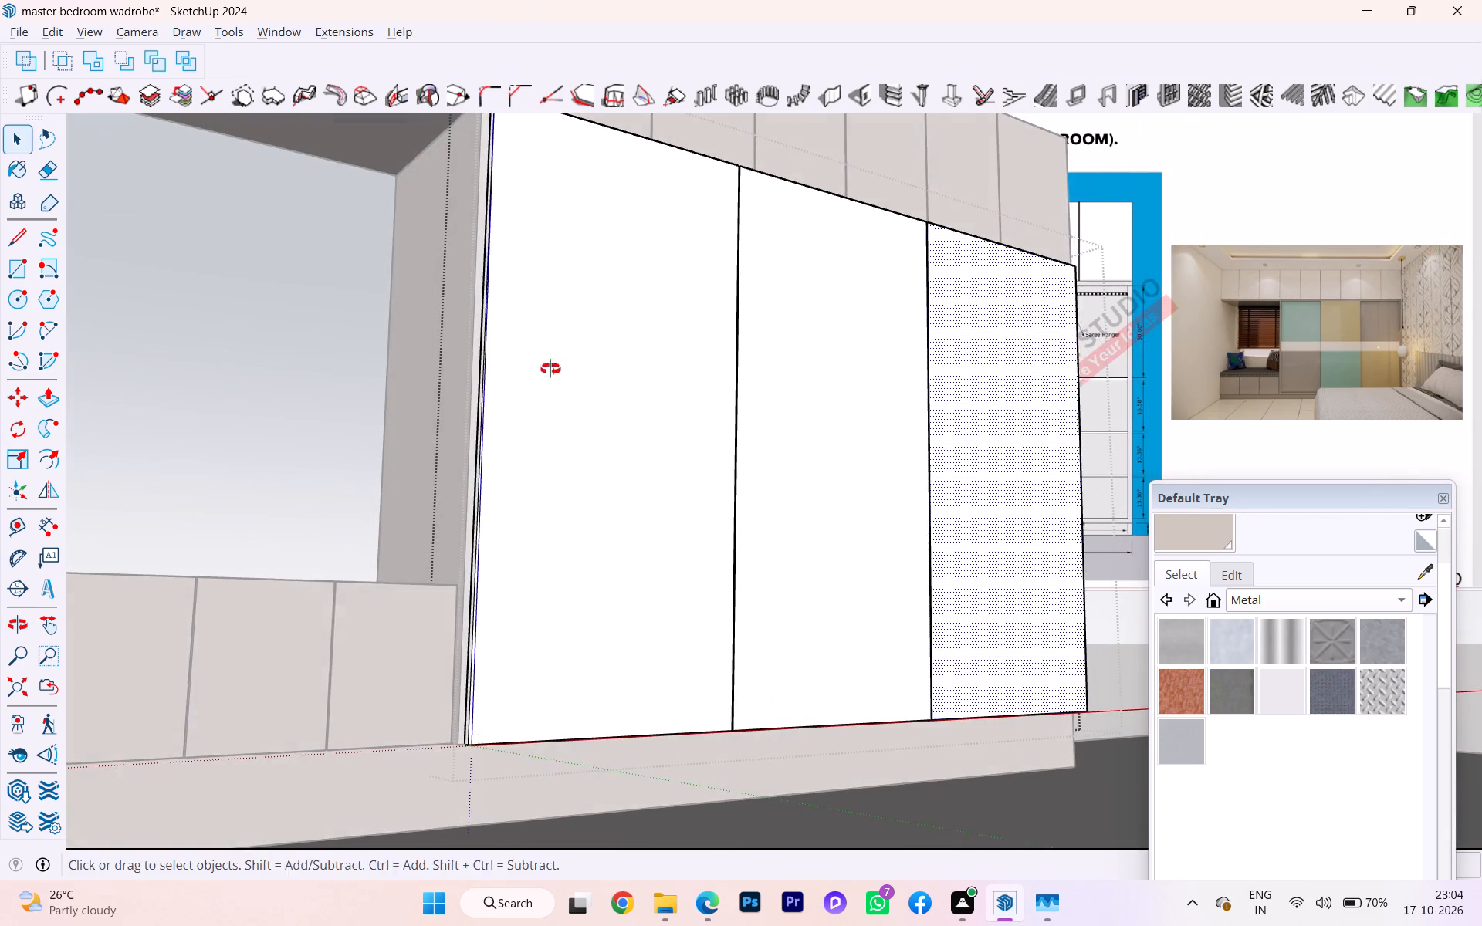
middle_click_drag(550, 369, 913, 524)
scroll(627, 423, "down", 1)
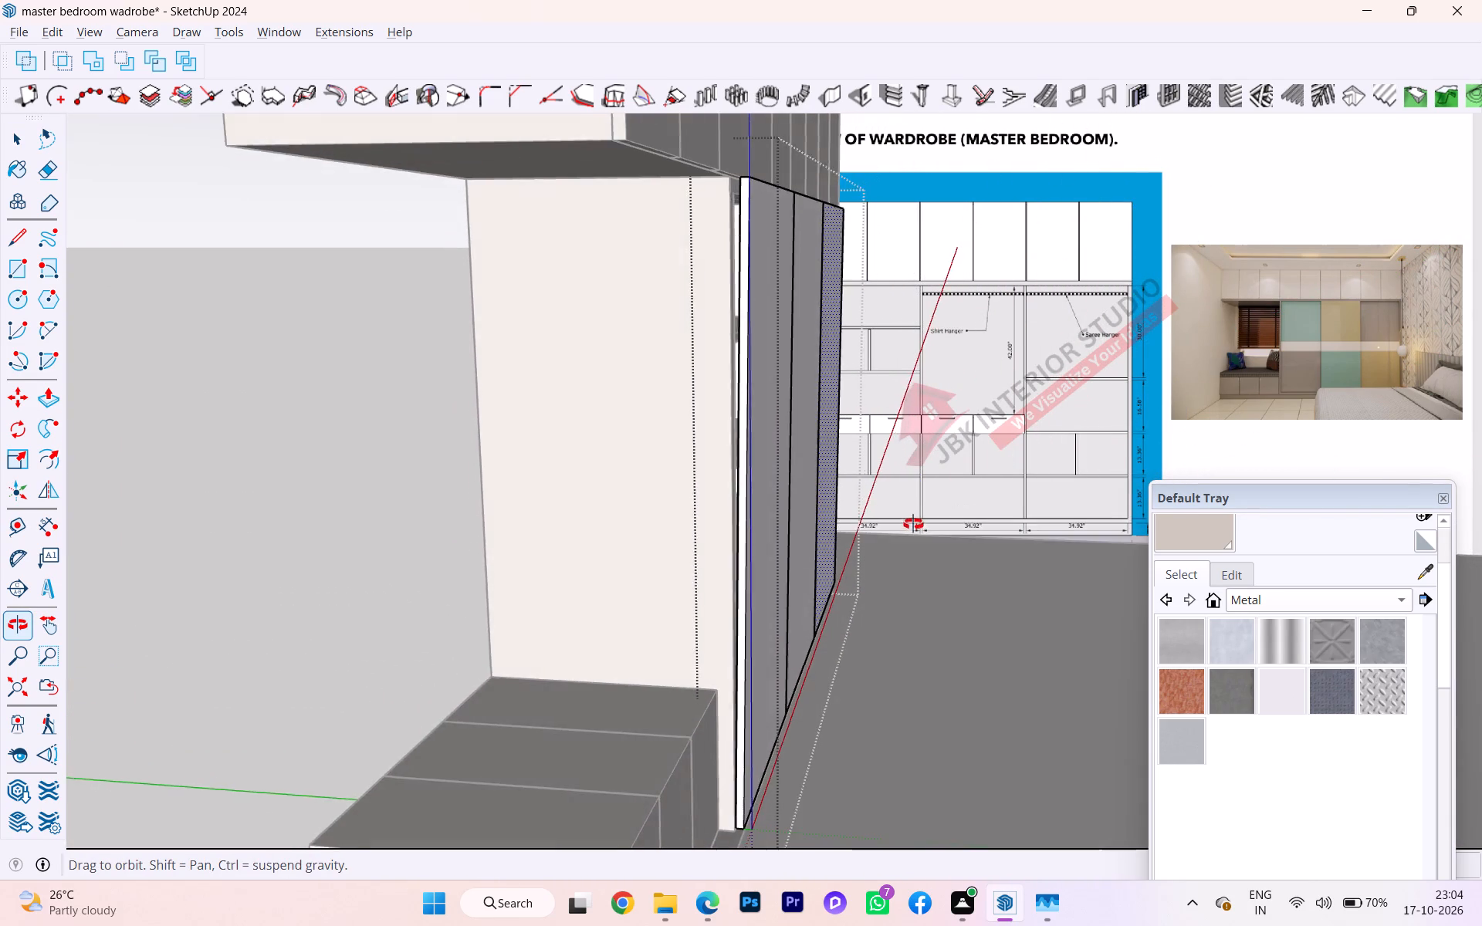
middle_click_drag(913, 524, 857, 628)
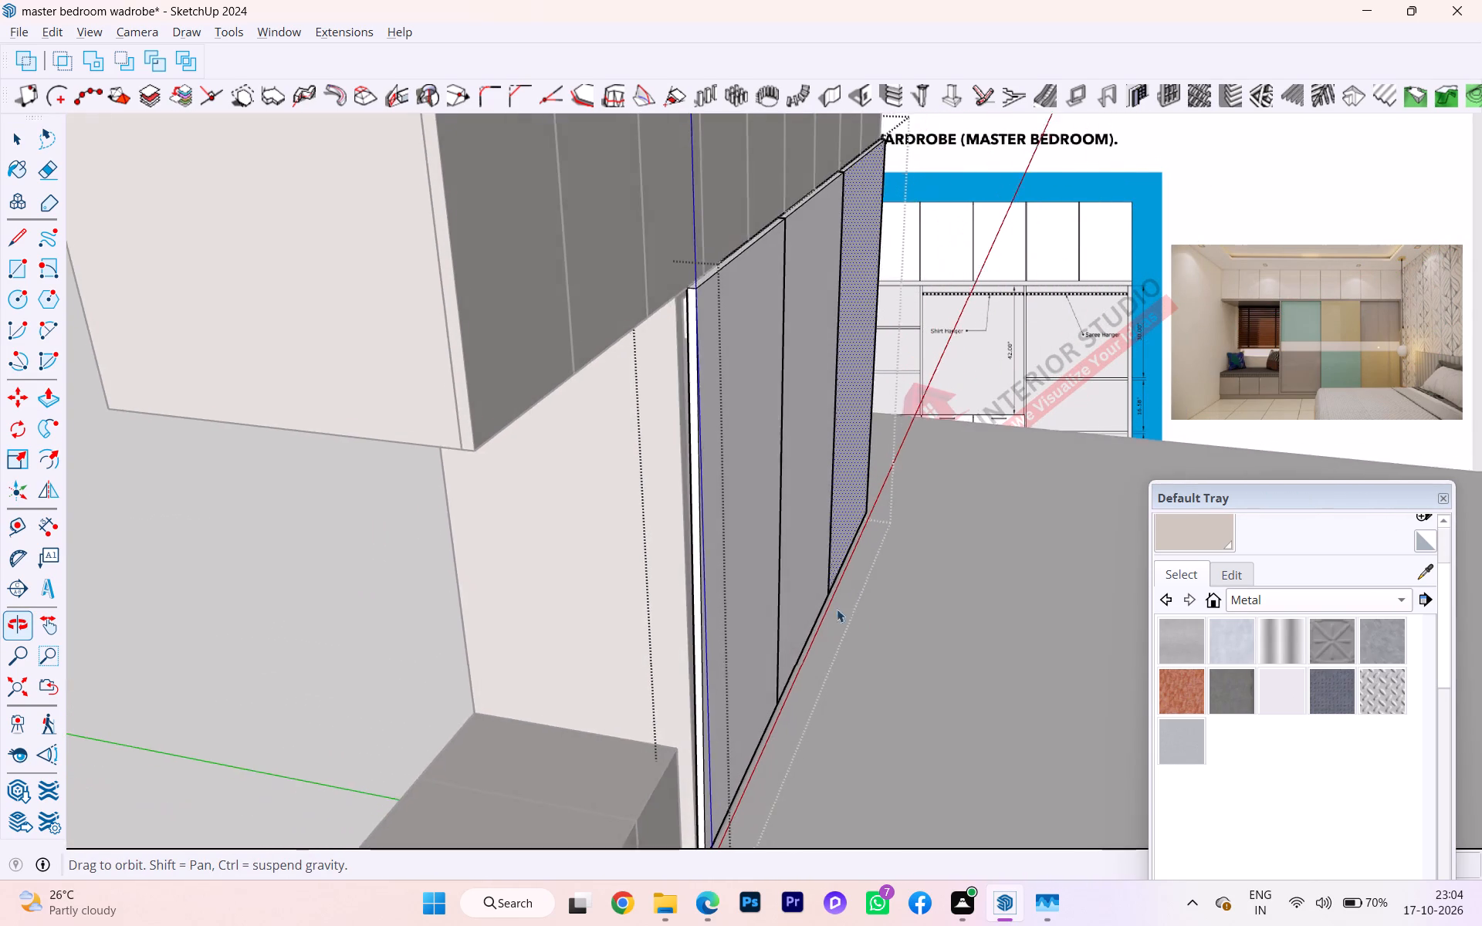
scroll(690, 365, "up", 2)
middle_click_drag(611, 260, 468, 180)
scroll(468, 179, "down", 1)
scroll(589, 198, "up", 3)
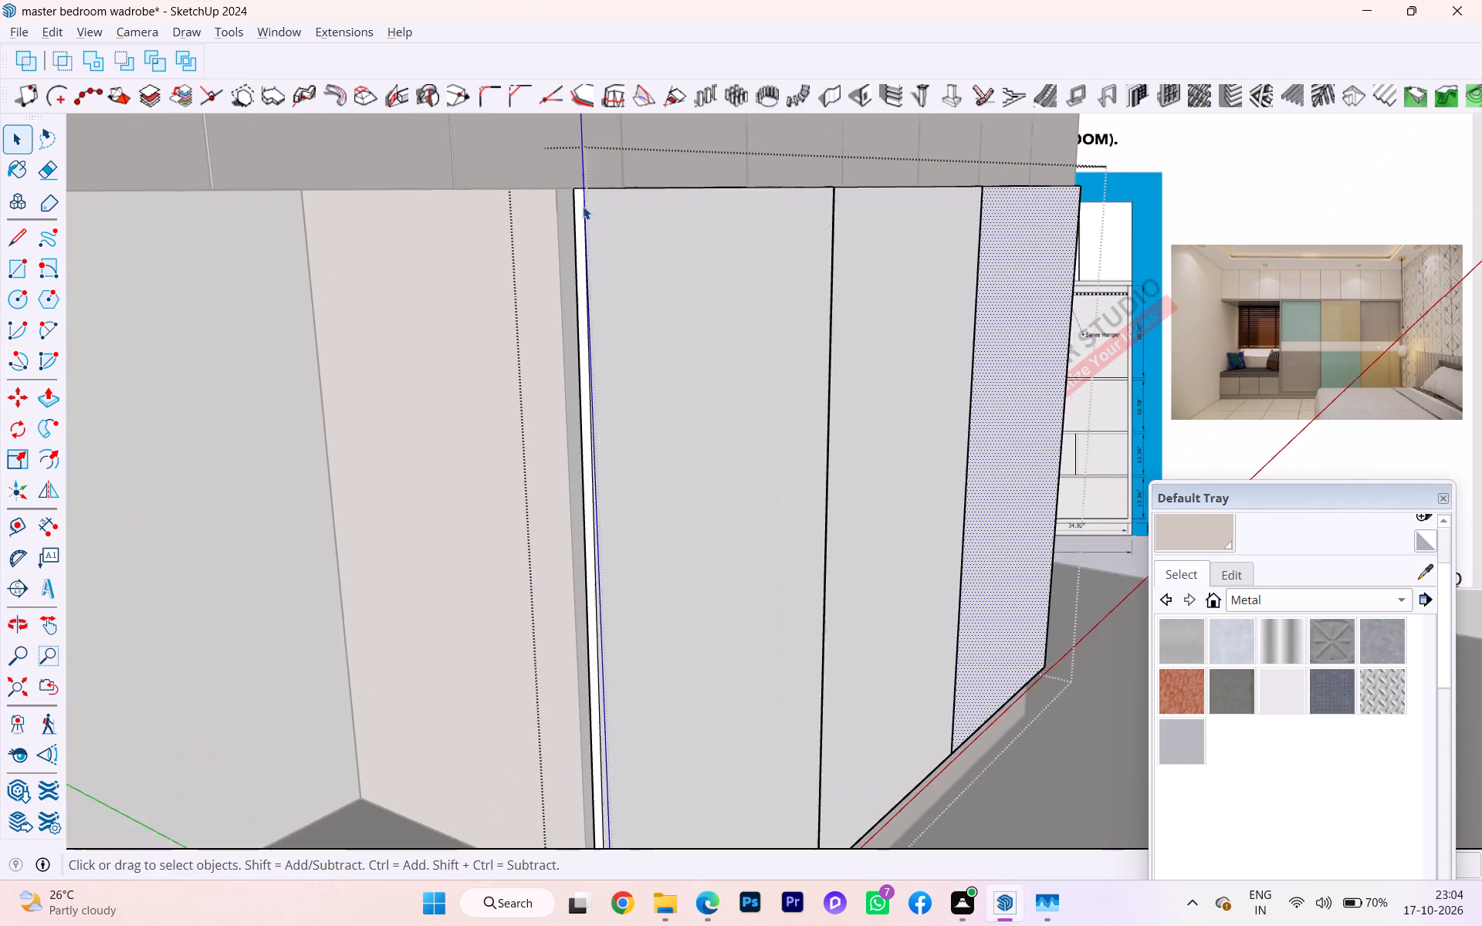
scroll(601, 205, "down", 1)
middle_click_drag(597, 215, 575, 428)
scroll(575, 428, "up", 6)
scroll(550, 475, "down", 1)
scroll(550, 475, "up", 1)
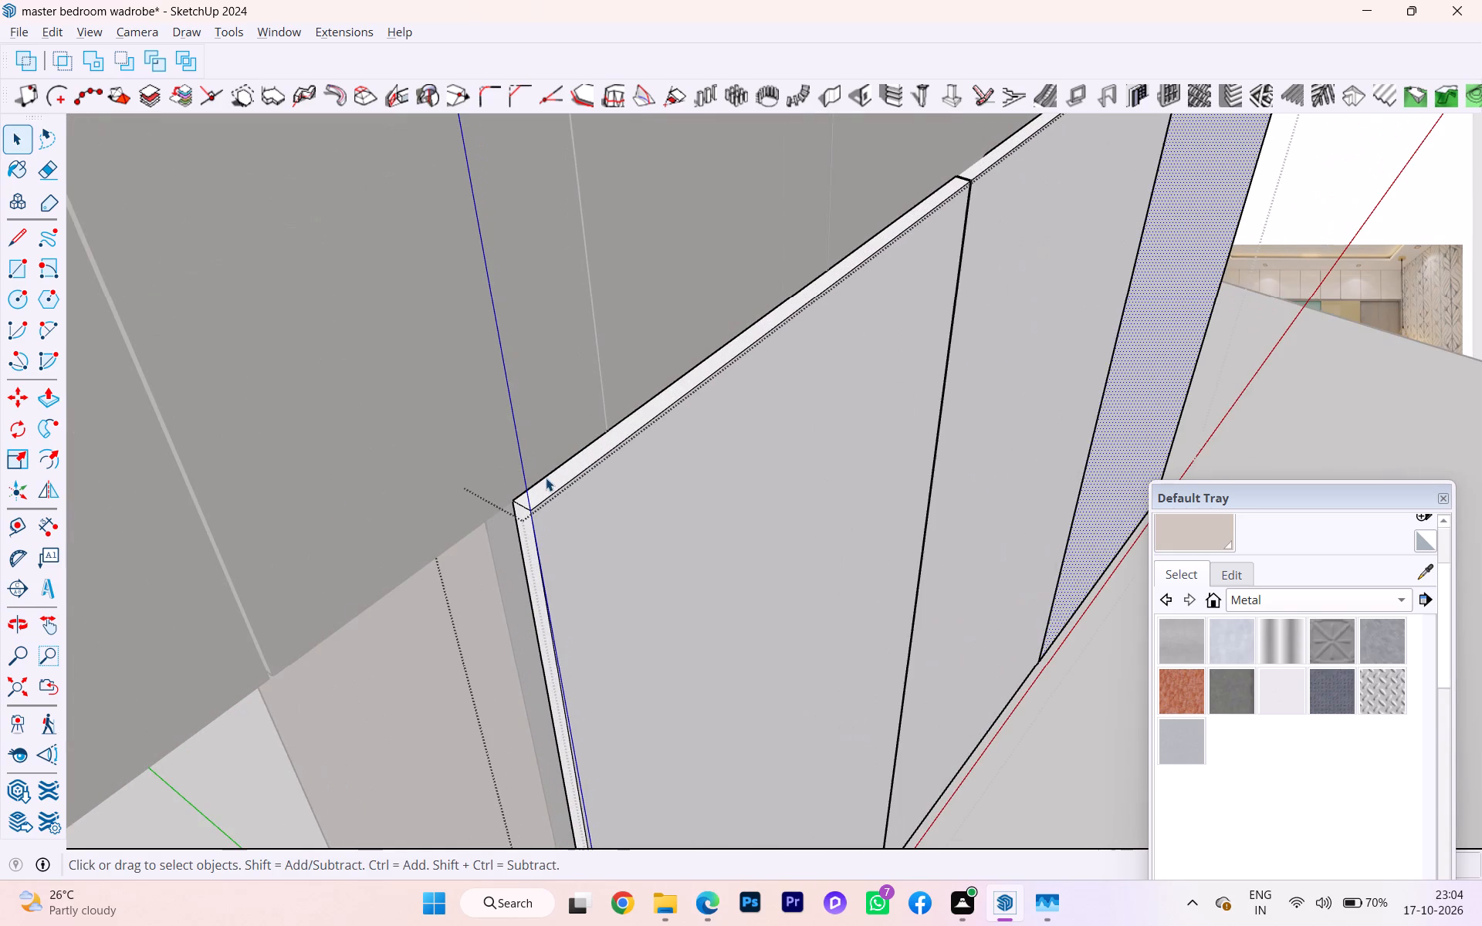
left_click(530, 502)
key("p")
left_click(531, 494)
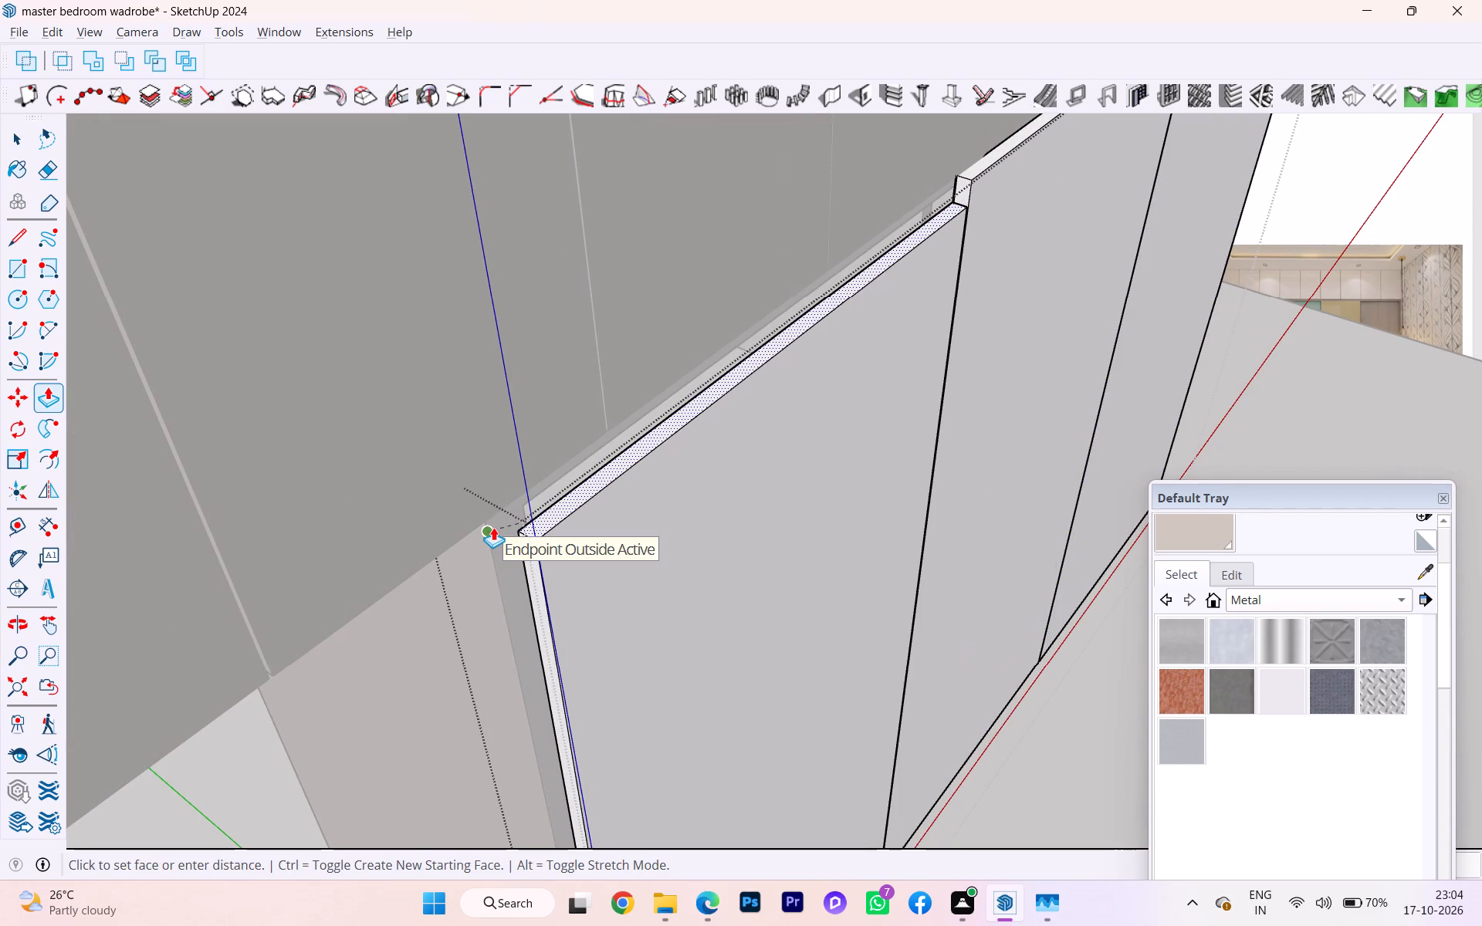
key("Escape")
Leave the shutter group and delete the whole three-shutter front panel from the wardrobe, exposing the interior shelves and drawers.
scroll(557, 488, "down", 1)
scroll(558, 488, "up", 1)
scroll(562, 486, "down", 1)
middle_click_drag(562, 485, 232, 519)
key("space")
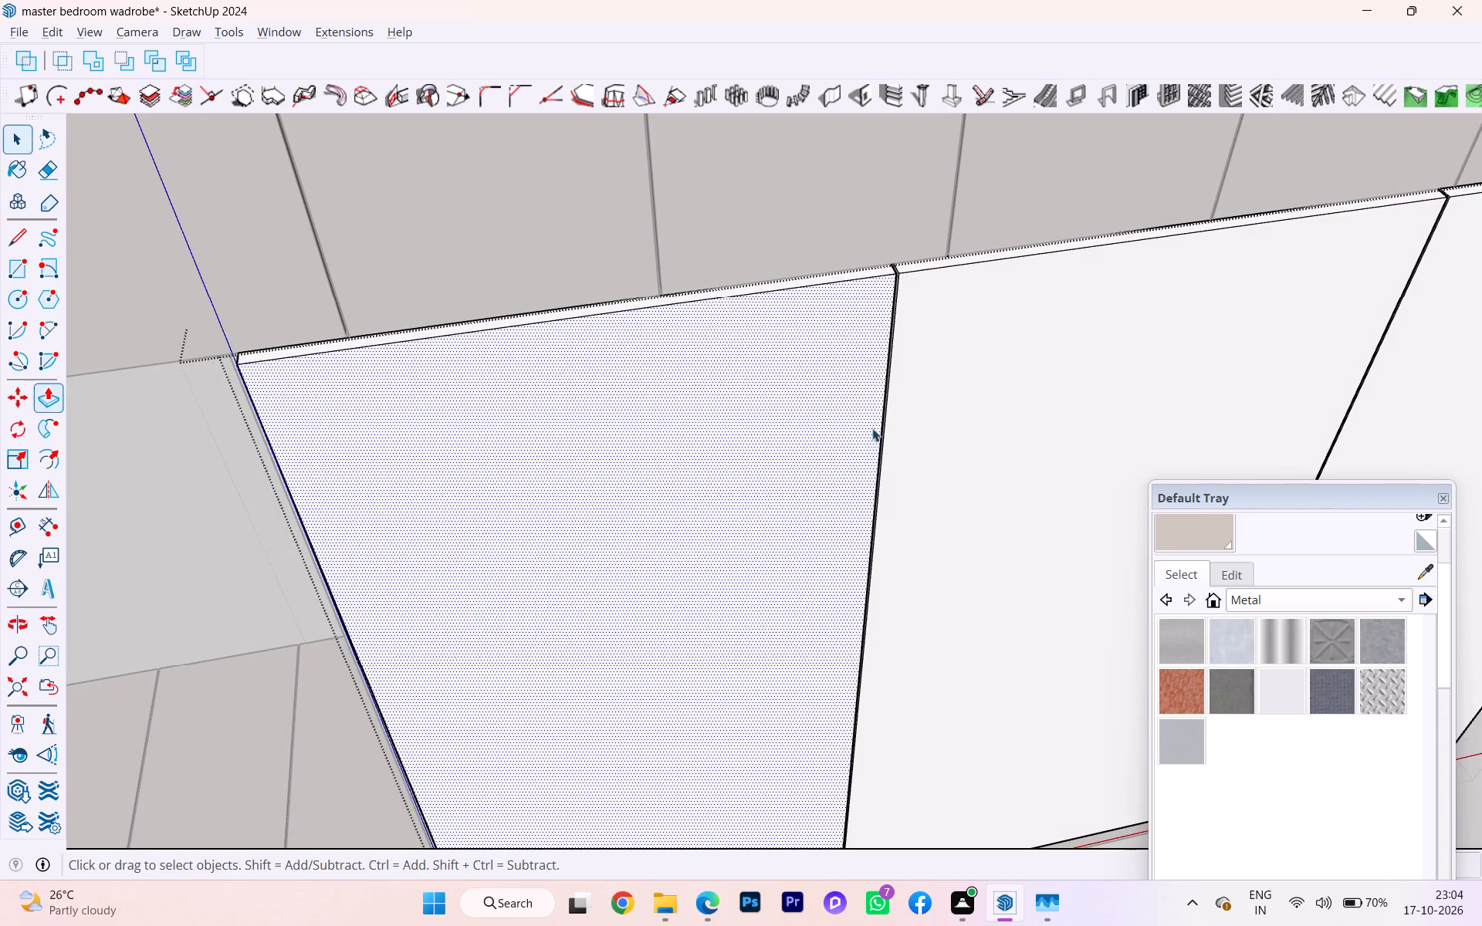
scroll(944, 283, "up", 4)
scroll(614, 298, "down", 6)
scroll(558, 307, "up", 2)
scroll(558, 307, "down", 8)
scroll(558, 358, "up", 1)
scroll(558, 358, "down", 3)
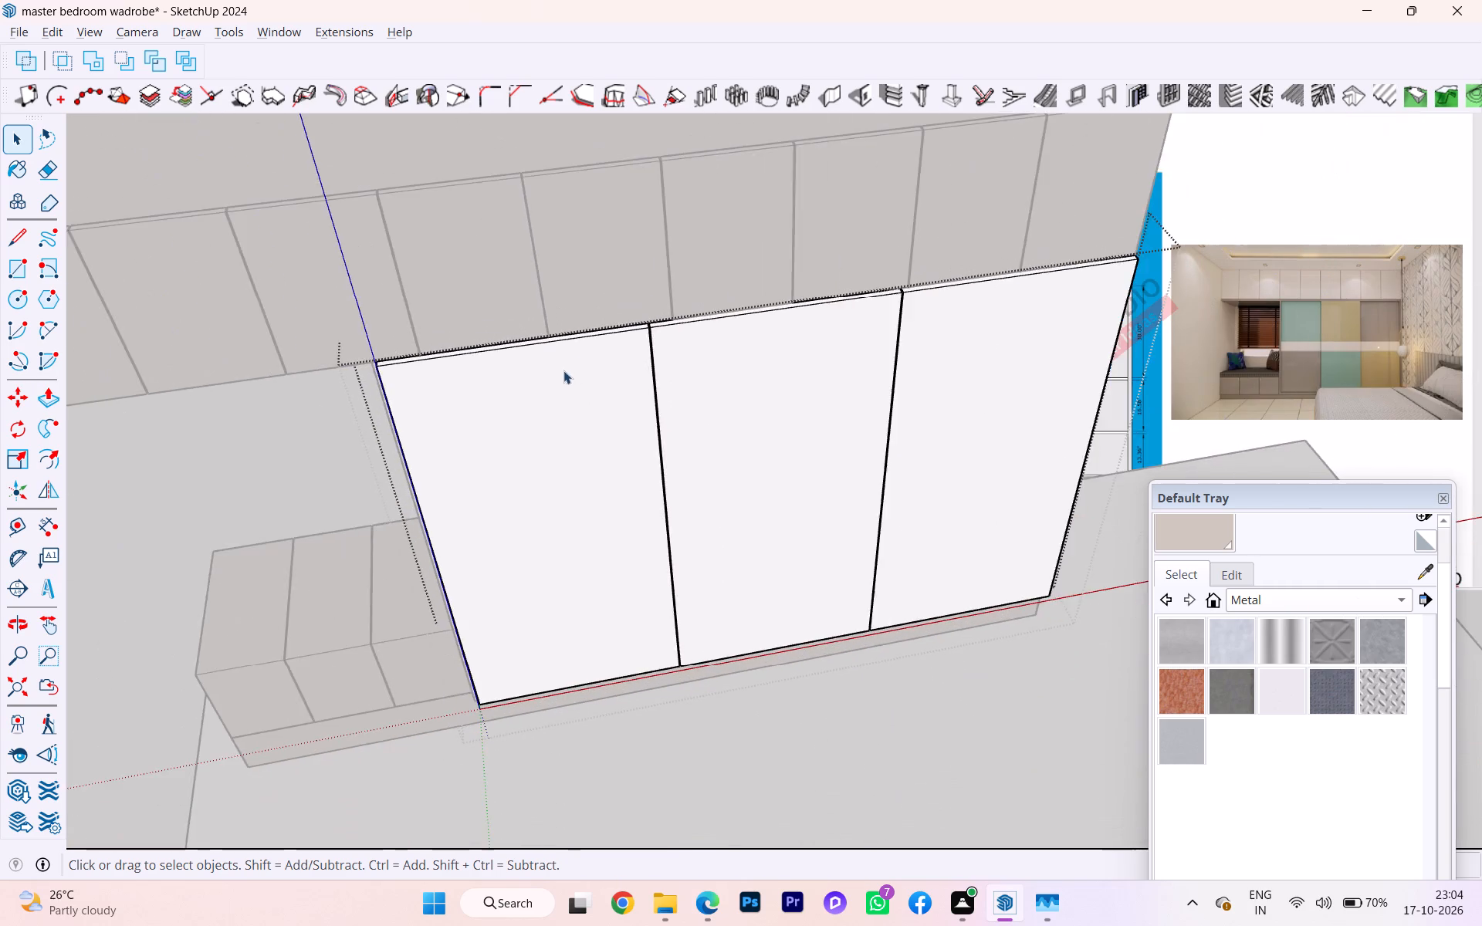
scroll(563, 370, "down", 4)
middle_click_drag(574, 374, 519, 231)
left_click(161, 471)
left_click(596, 429)
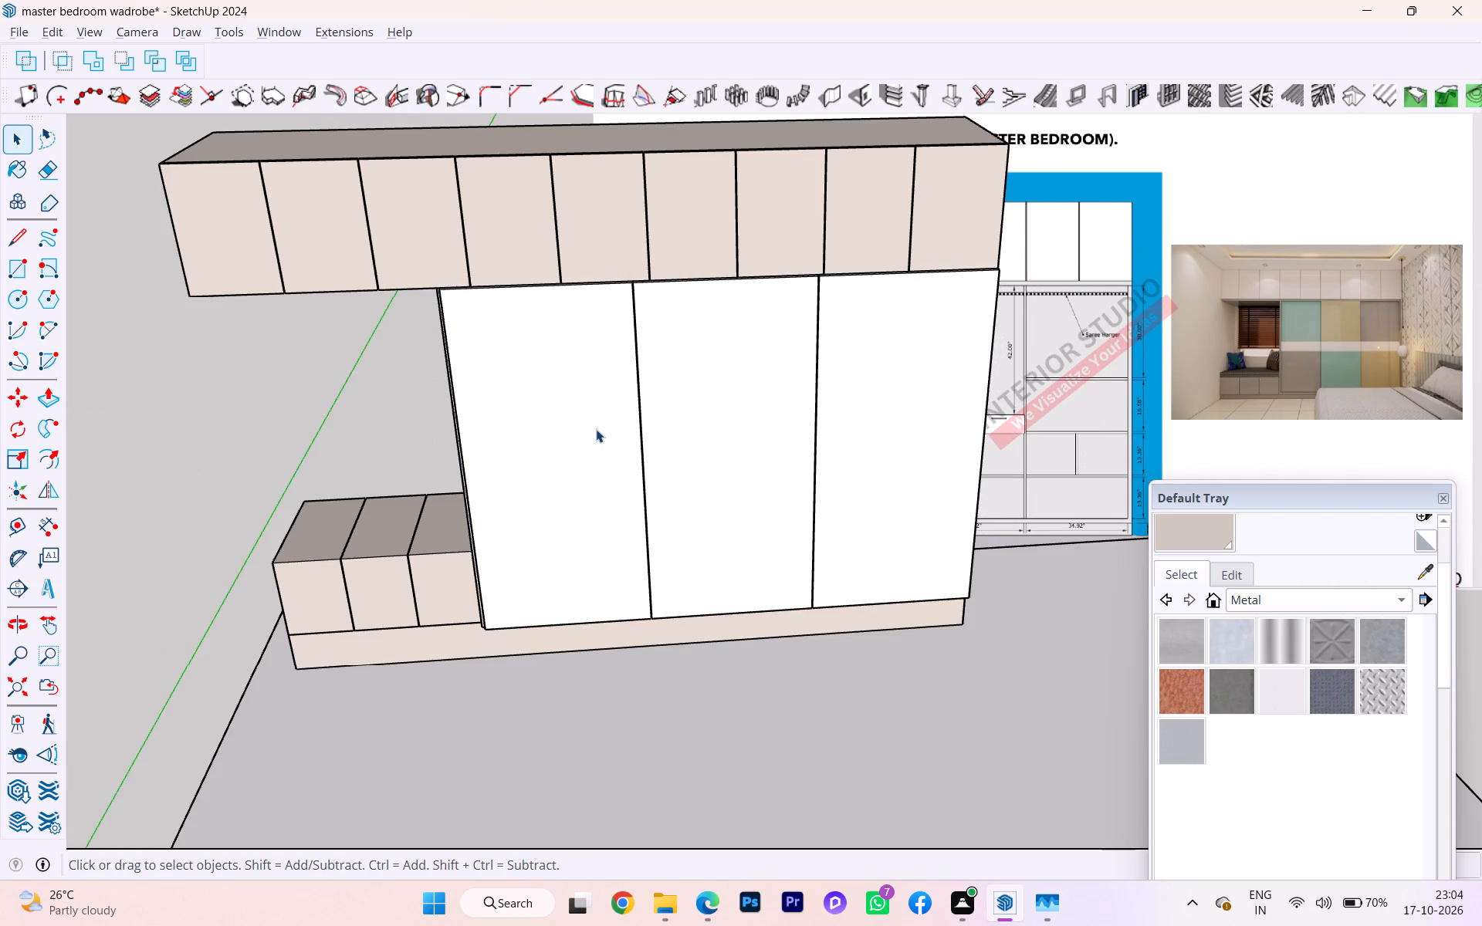
key("Delete")
scroll(548, 434, "down", 2)
middle_click_drag(548, 434, 494, 269)
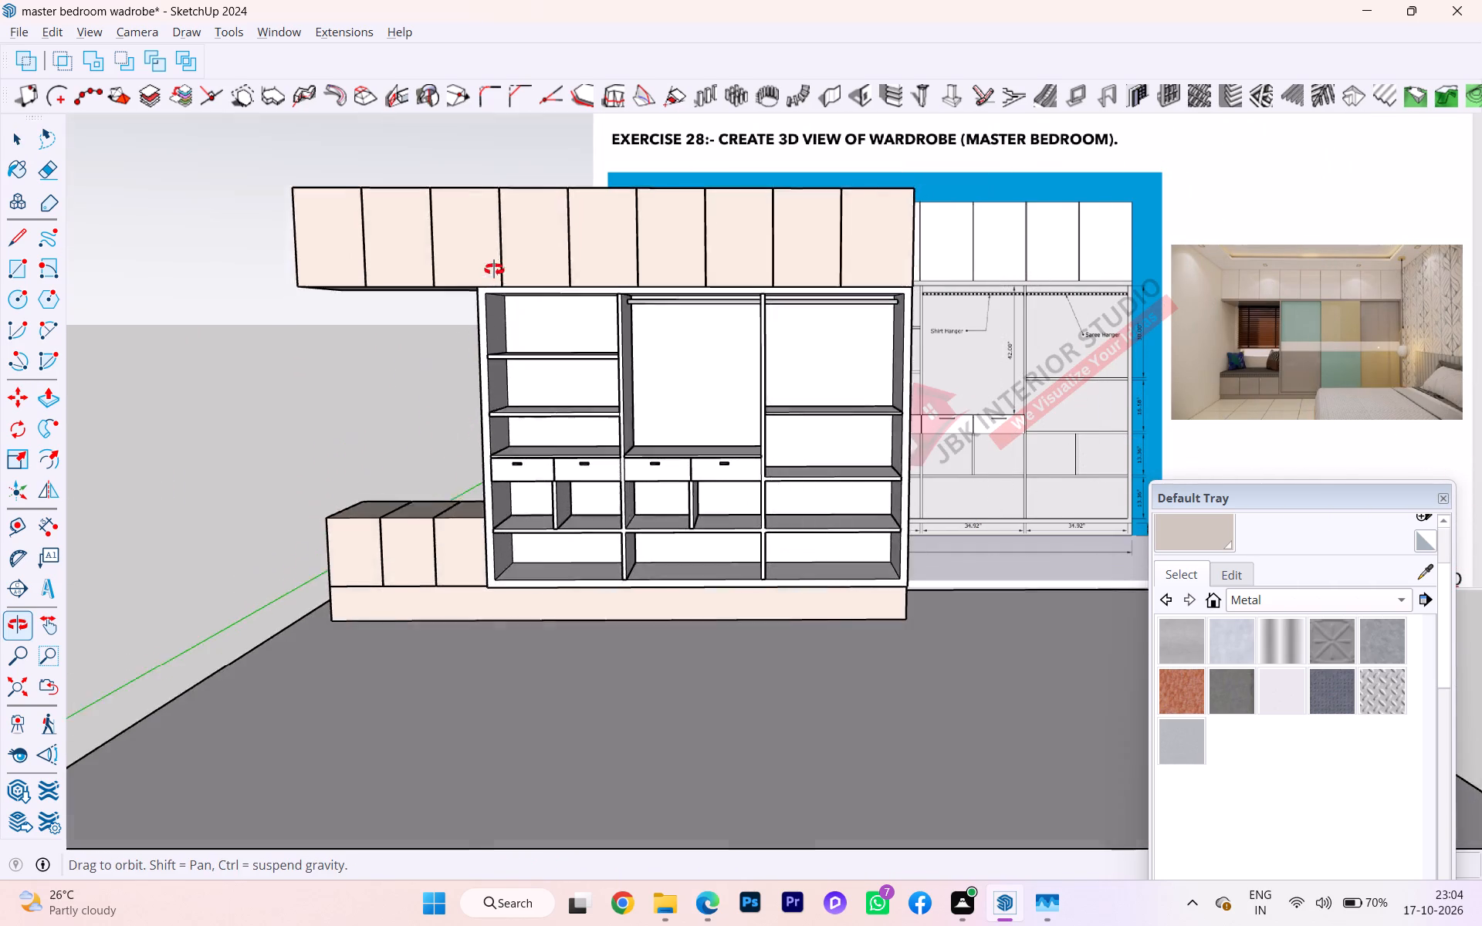
Hide the group of shutters covering the overhead cabinets.
middle_click_drag(494, 269, 488, 243)
left_click(606, 239)
right_click(606, 240)
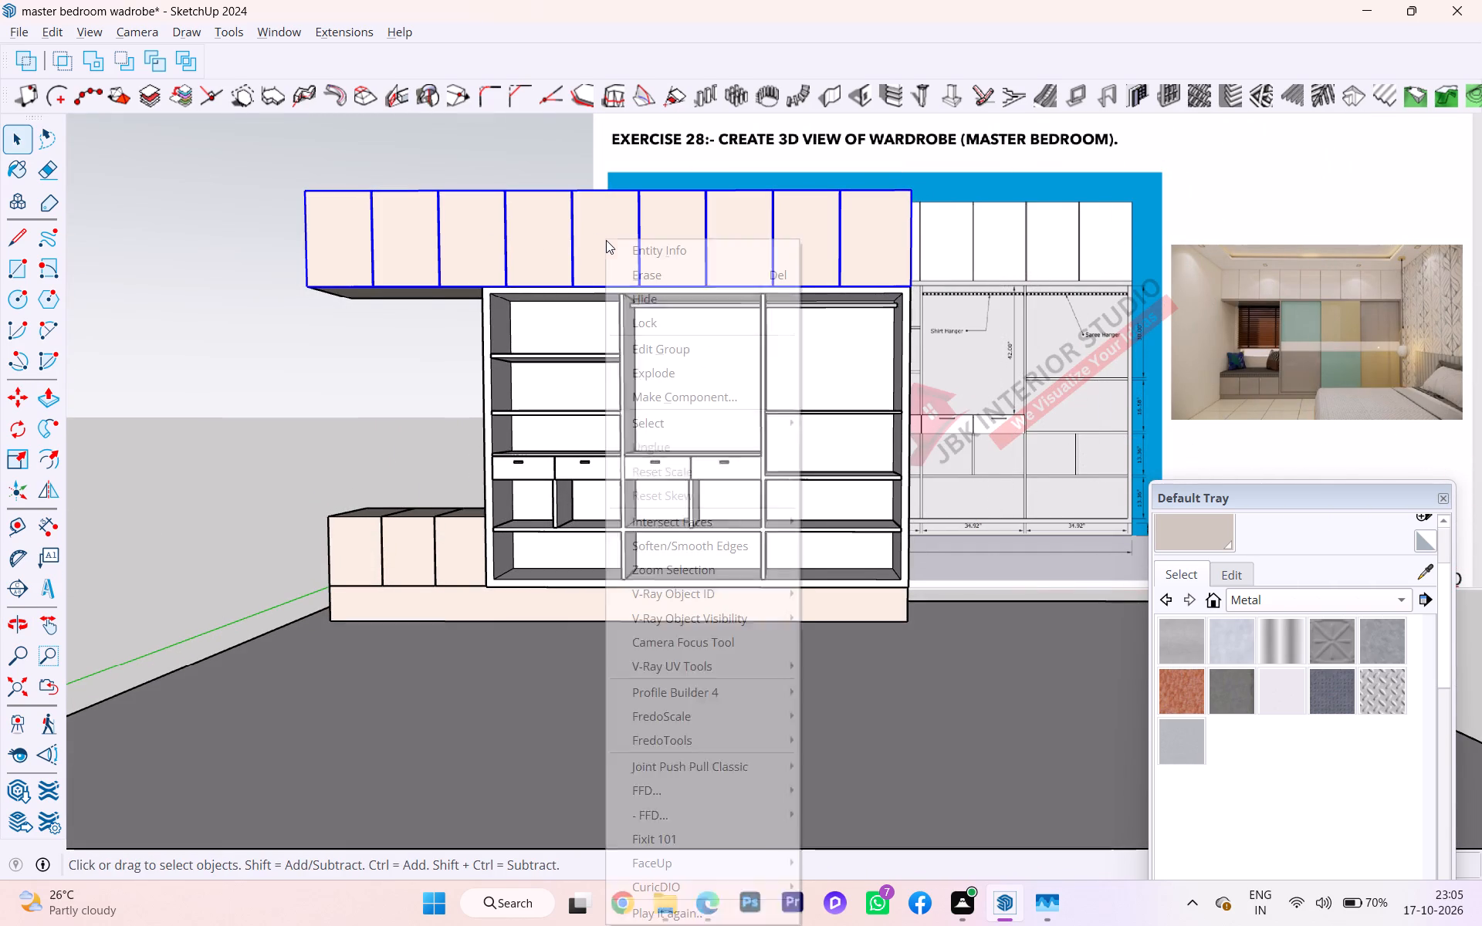
left_click(667, 306)
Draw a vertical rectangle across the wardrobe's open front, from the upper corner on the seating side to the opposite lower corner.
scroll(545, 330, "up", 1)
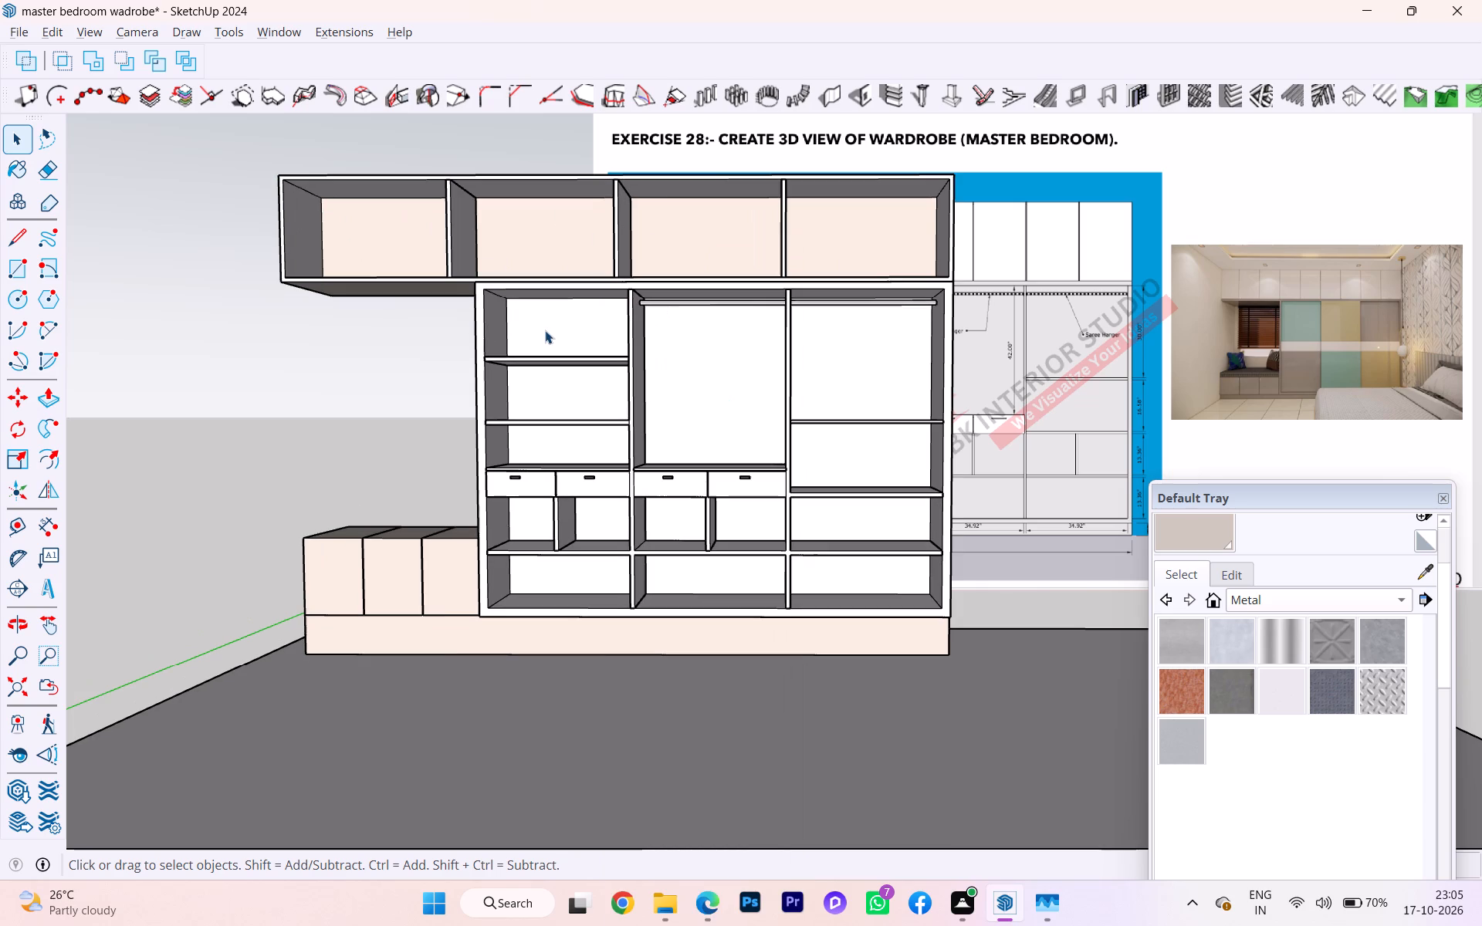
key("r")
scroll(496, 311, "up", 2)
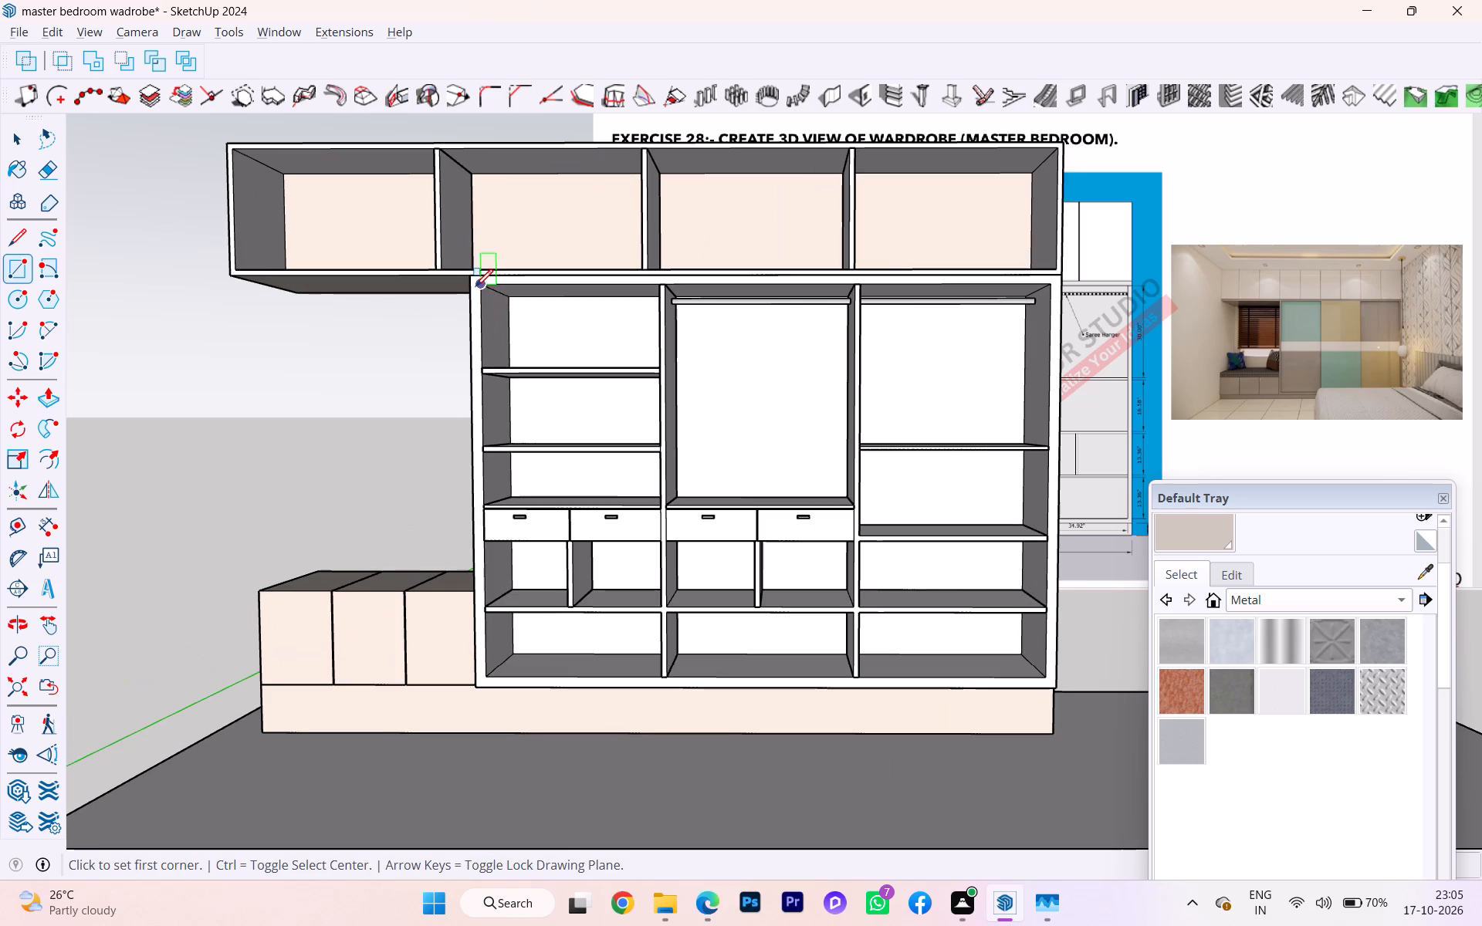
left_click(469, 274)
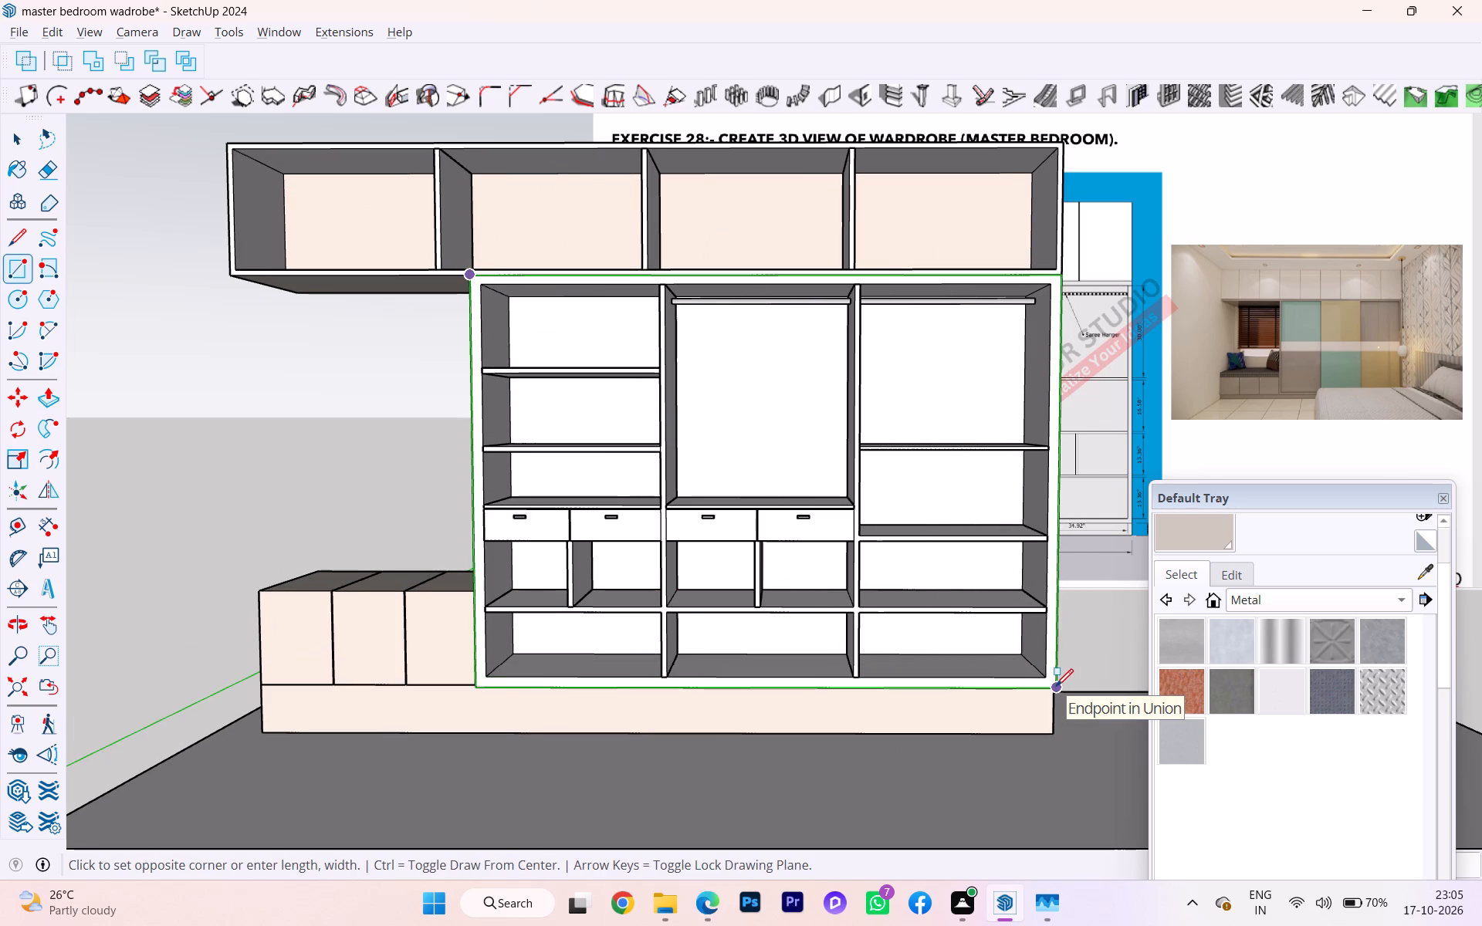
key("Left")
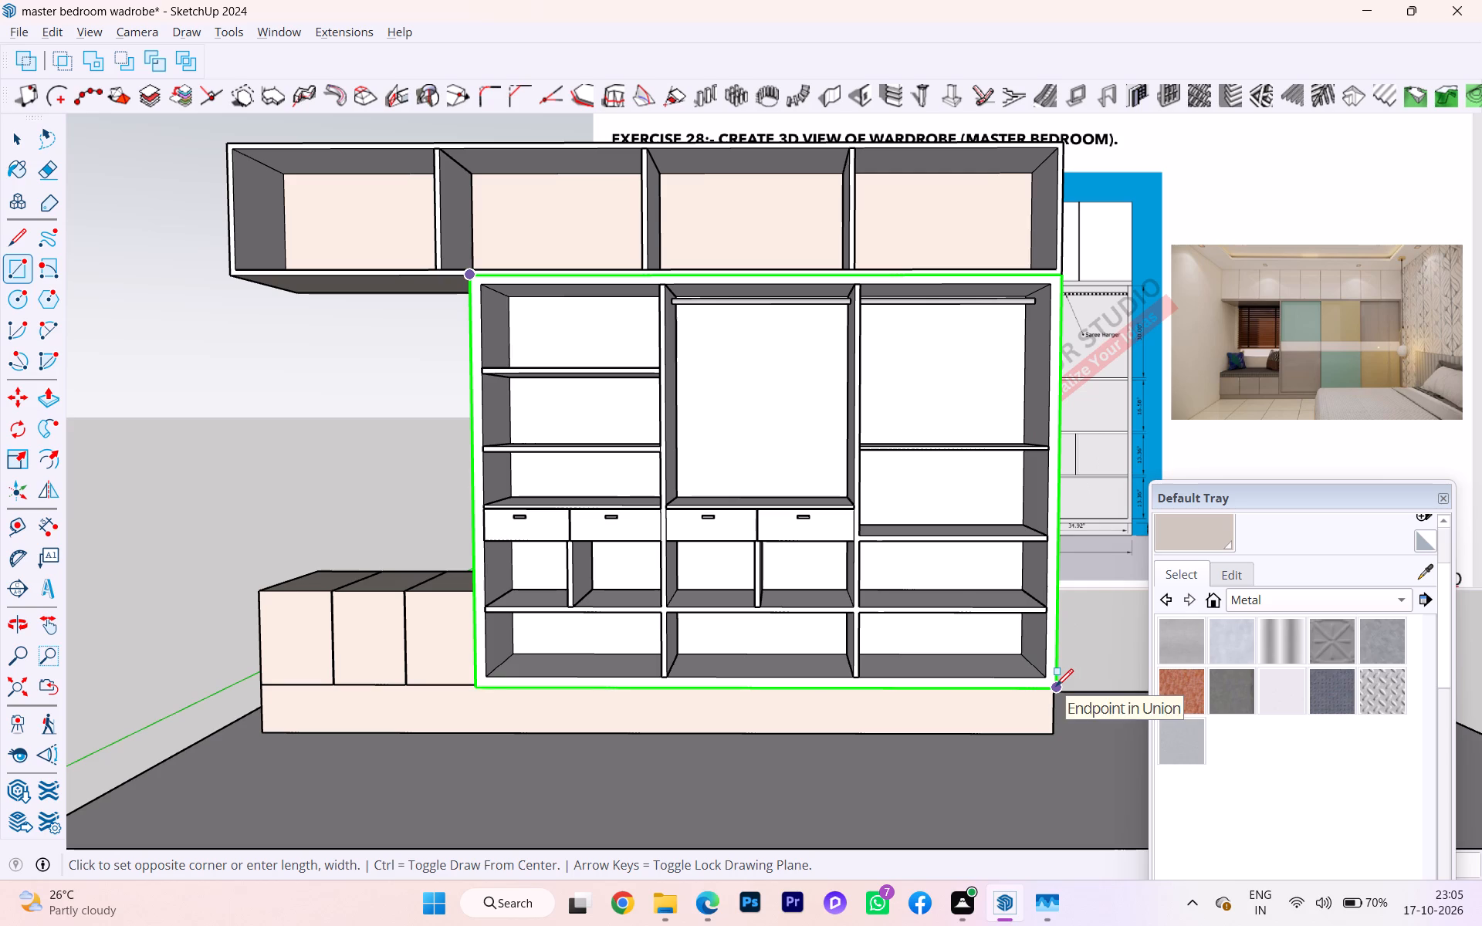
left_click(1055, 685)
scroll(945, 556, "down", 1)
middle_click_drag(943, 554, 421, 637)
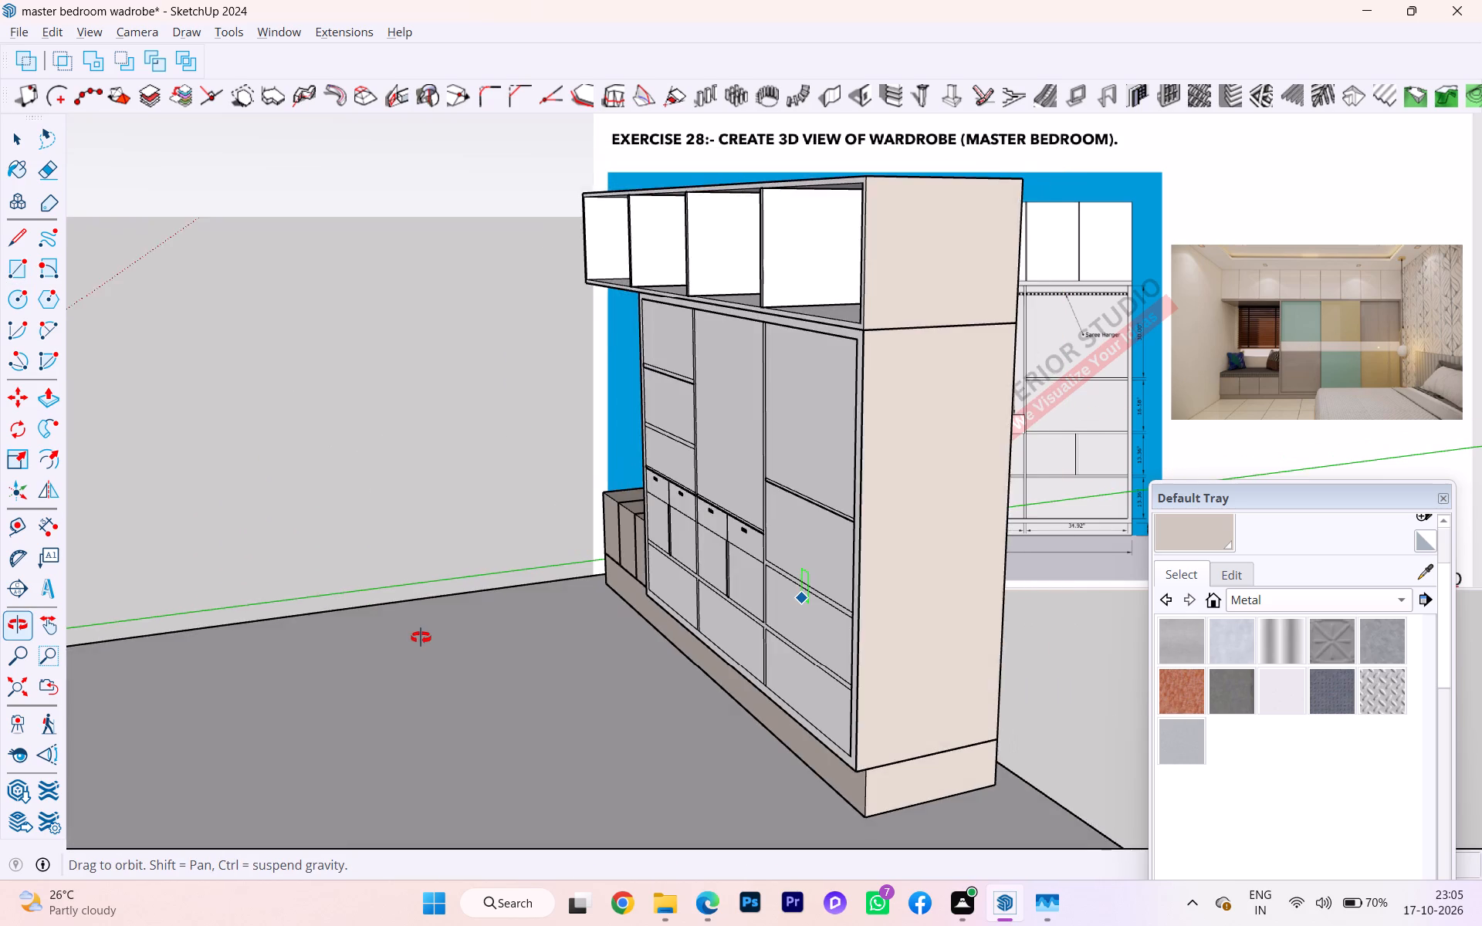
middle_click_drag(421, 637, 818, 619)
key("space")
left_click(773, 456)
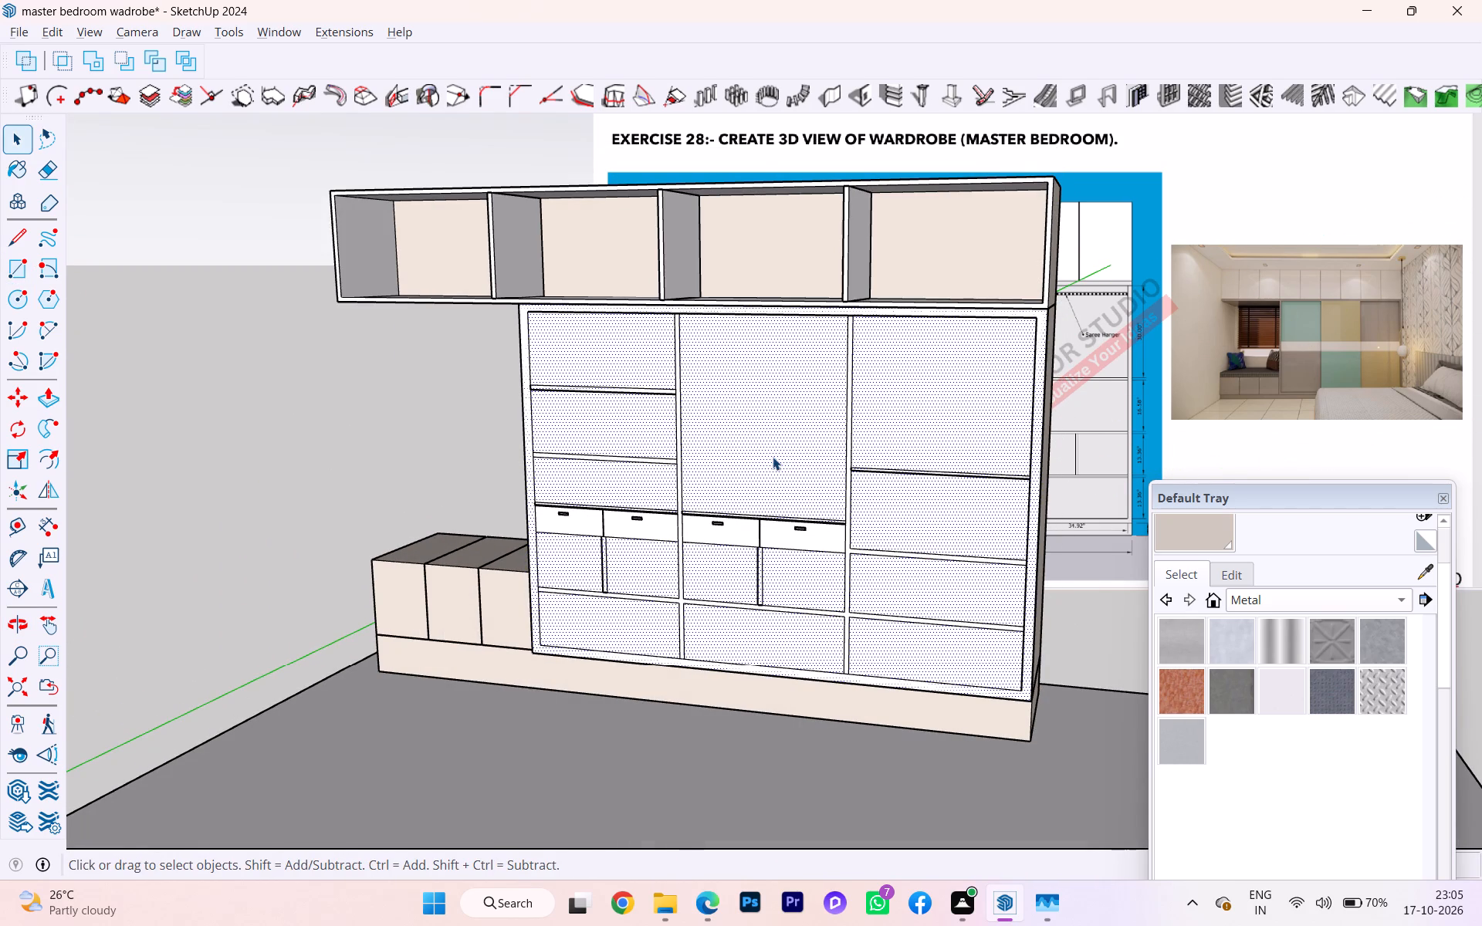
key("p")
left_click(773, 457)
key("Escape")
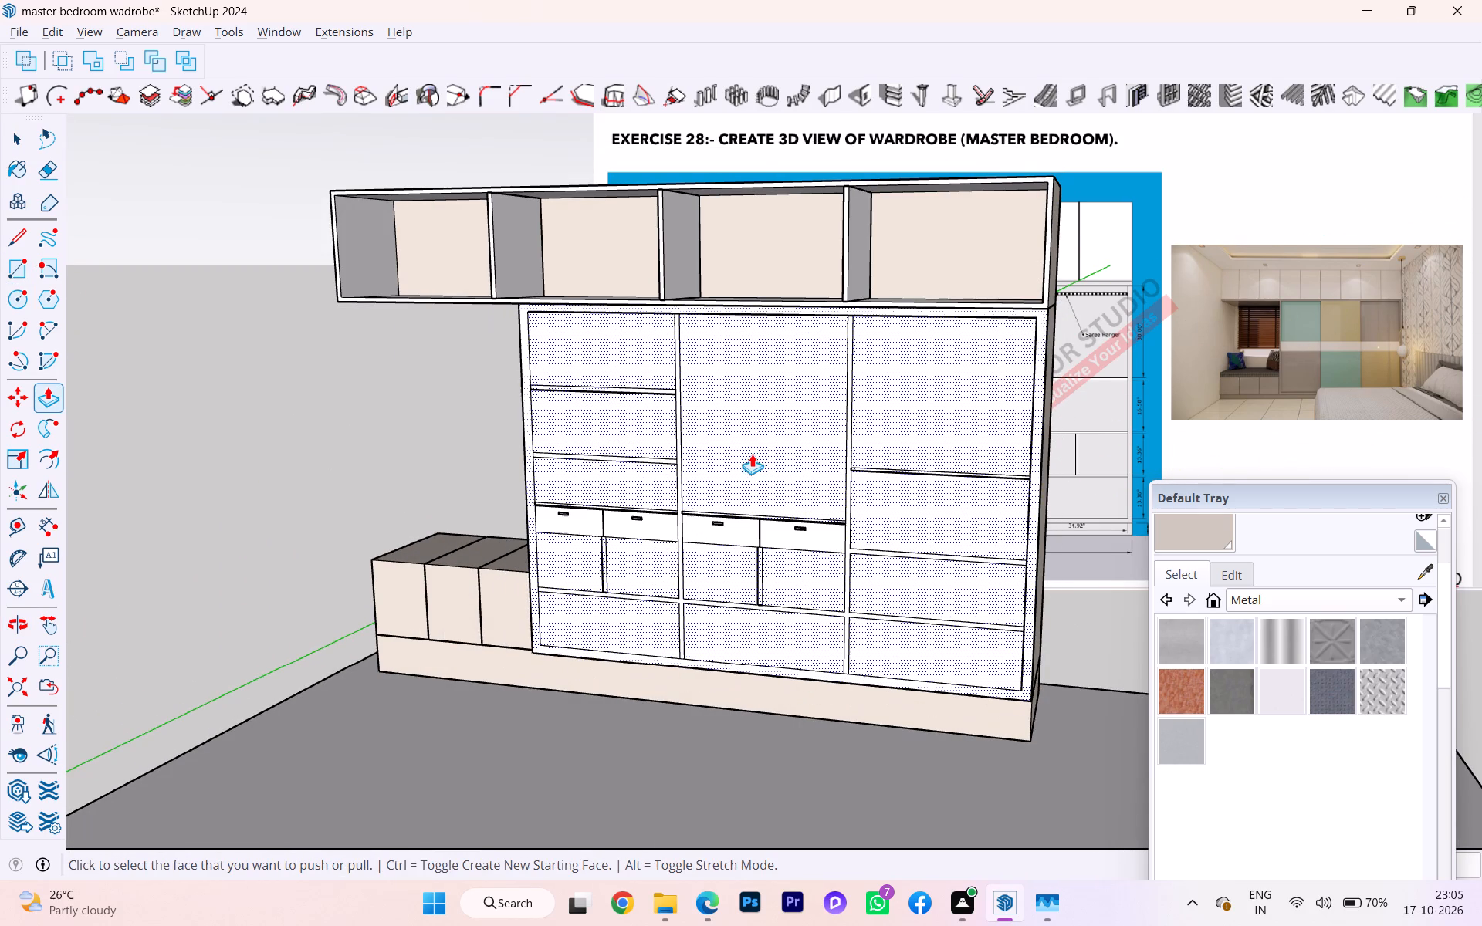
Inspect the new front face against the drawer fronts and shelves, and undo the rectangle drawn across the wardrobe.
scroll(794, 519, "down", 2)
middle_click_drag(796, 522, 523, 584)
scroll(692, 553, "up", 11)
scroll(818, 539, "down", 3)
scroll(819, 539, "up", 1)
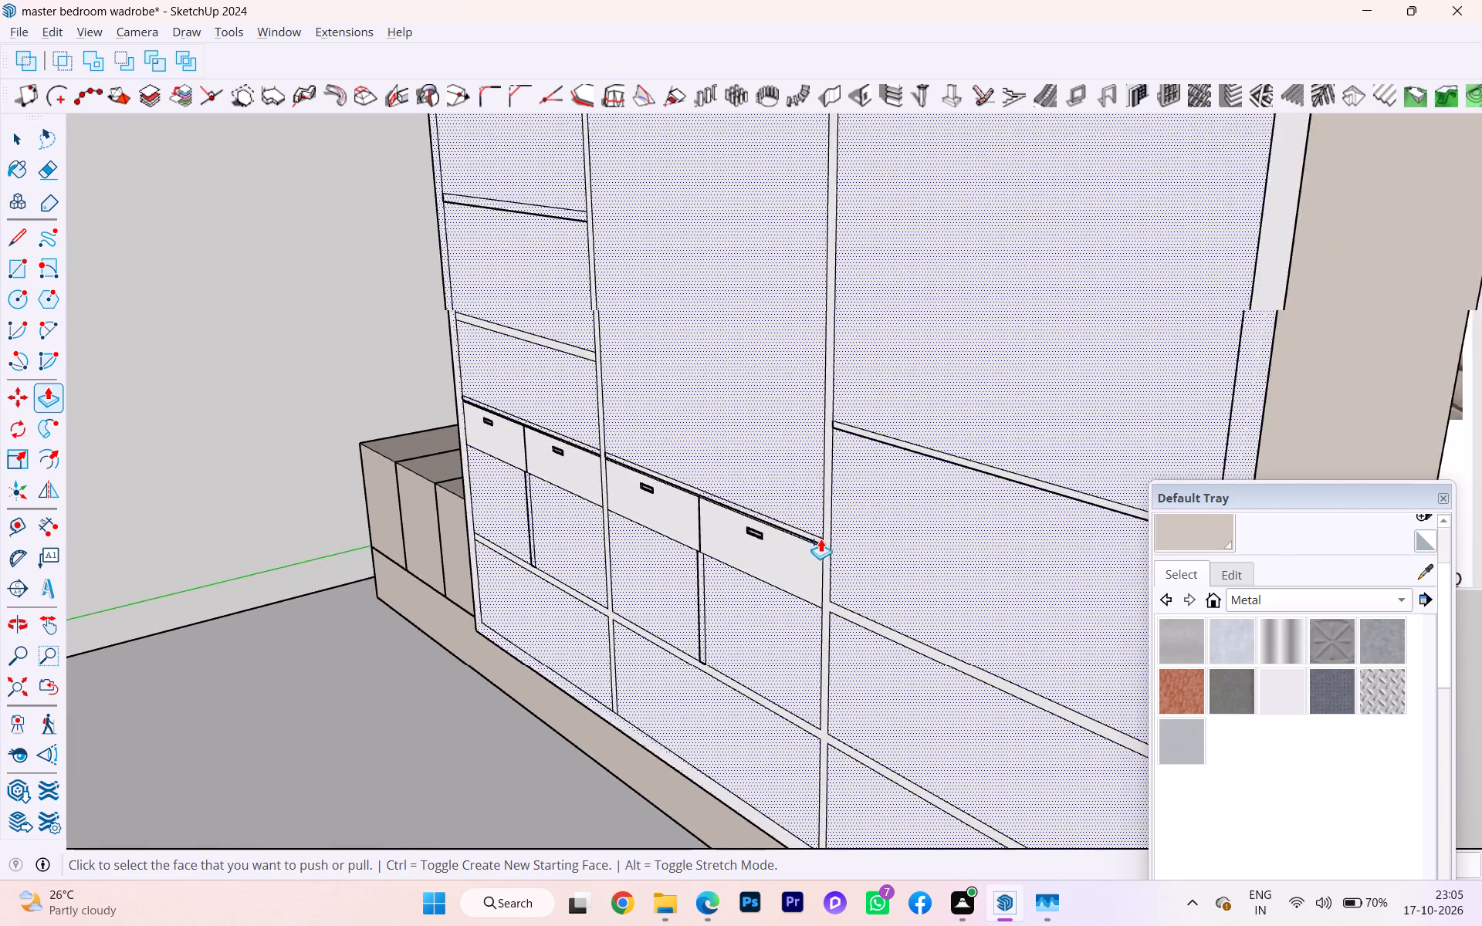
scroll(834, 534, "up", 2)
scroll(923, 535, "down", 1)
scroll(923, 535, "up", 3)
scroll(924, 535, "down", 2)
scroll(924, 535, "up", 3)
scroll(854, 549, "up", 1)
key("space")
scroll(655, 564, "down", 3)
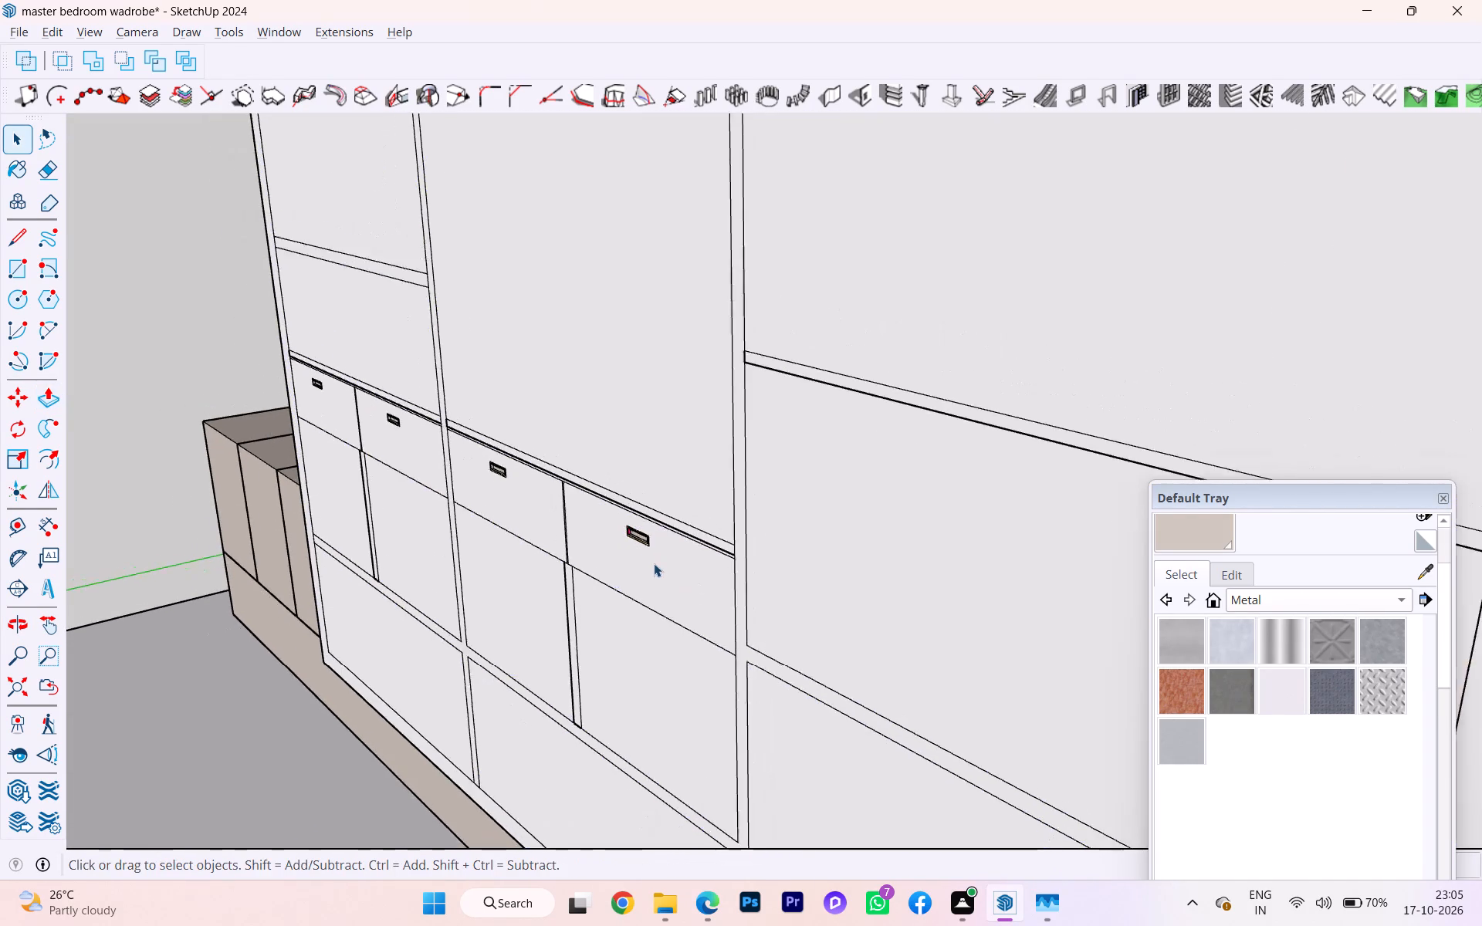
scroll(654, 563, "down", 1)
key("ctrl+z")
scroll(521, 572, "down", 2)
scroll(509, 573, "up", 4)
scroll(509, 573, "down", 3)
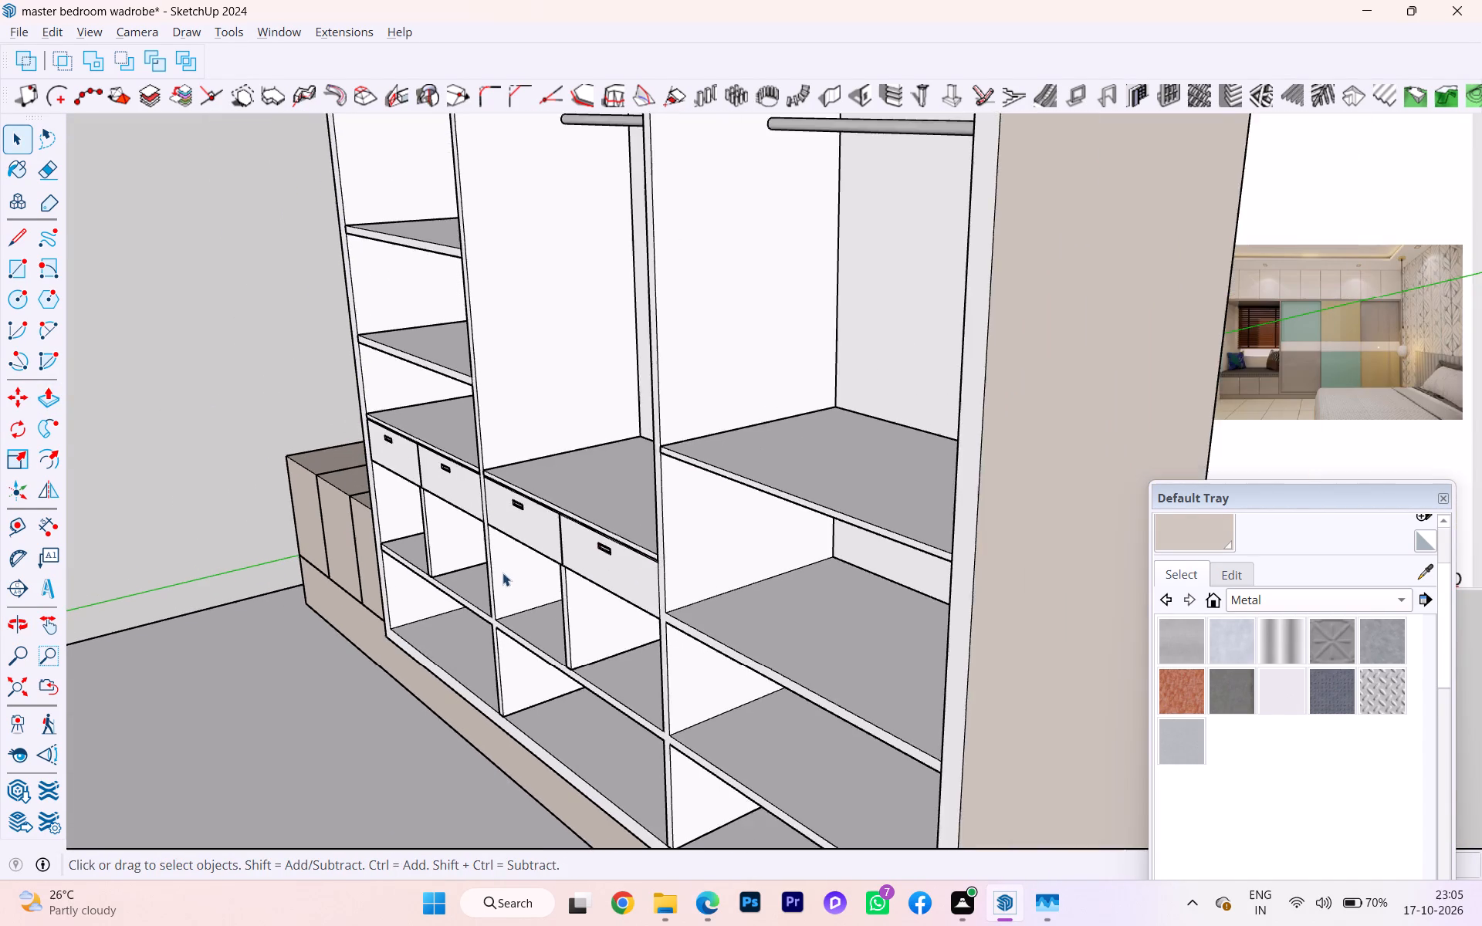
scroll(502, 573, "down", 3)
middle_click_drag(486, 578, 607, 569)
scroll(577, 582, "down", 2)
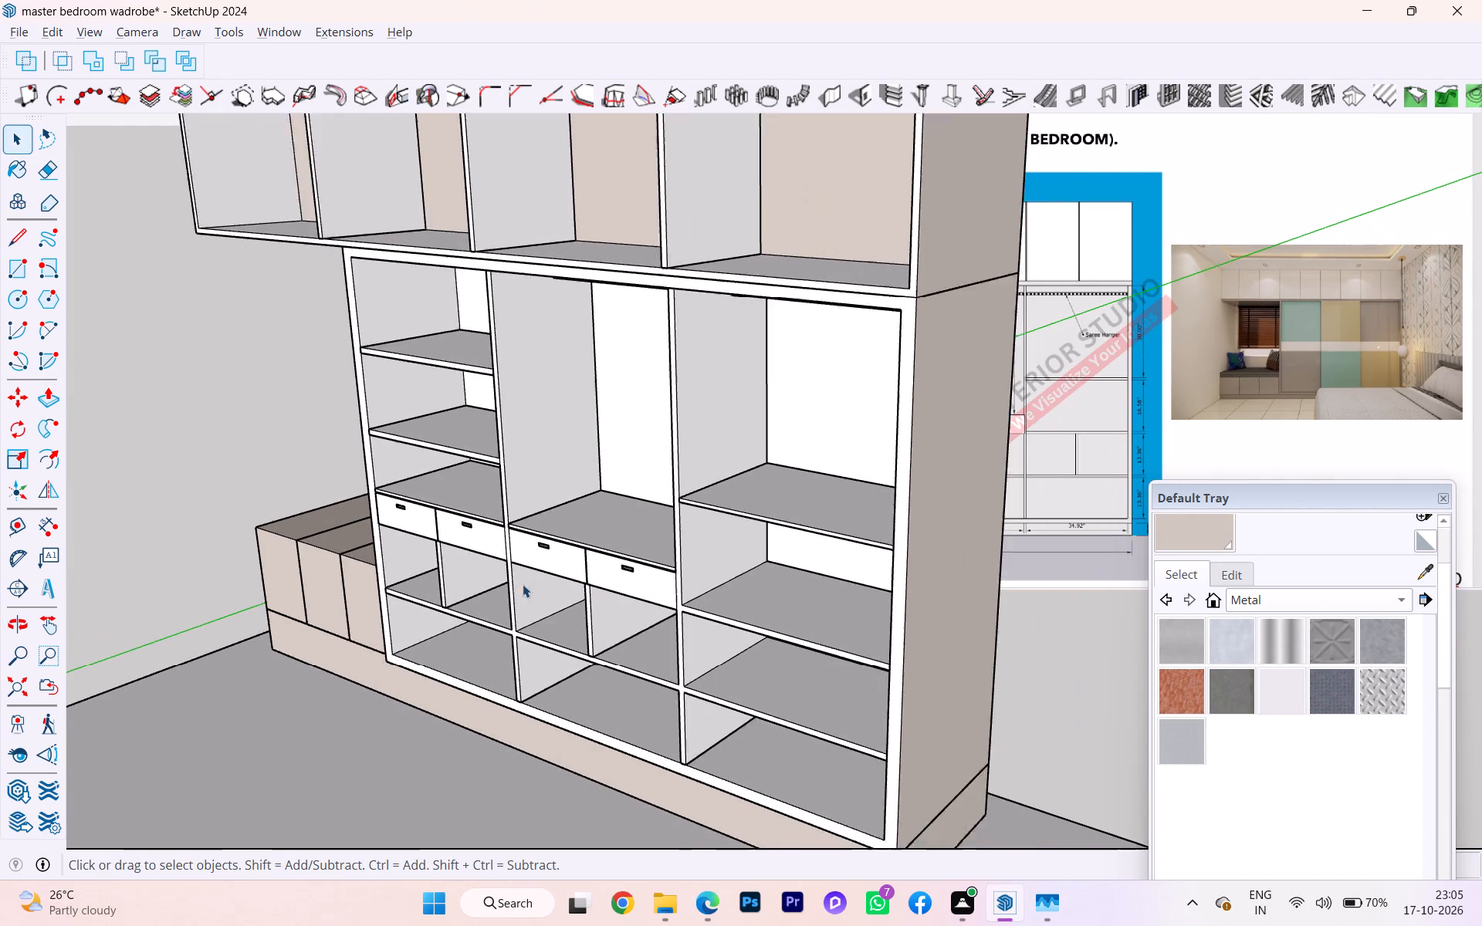
Open the wardrobe carcass group, Push/Pull the front frame face around the shelves outward by 1", and leave the group.
scroll(523, 584, "down", 1)
left_click(858, 492)
double_click(858, 492)
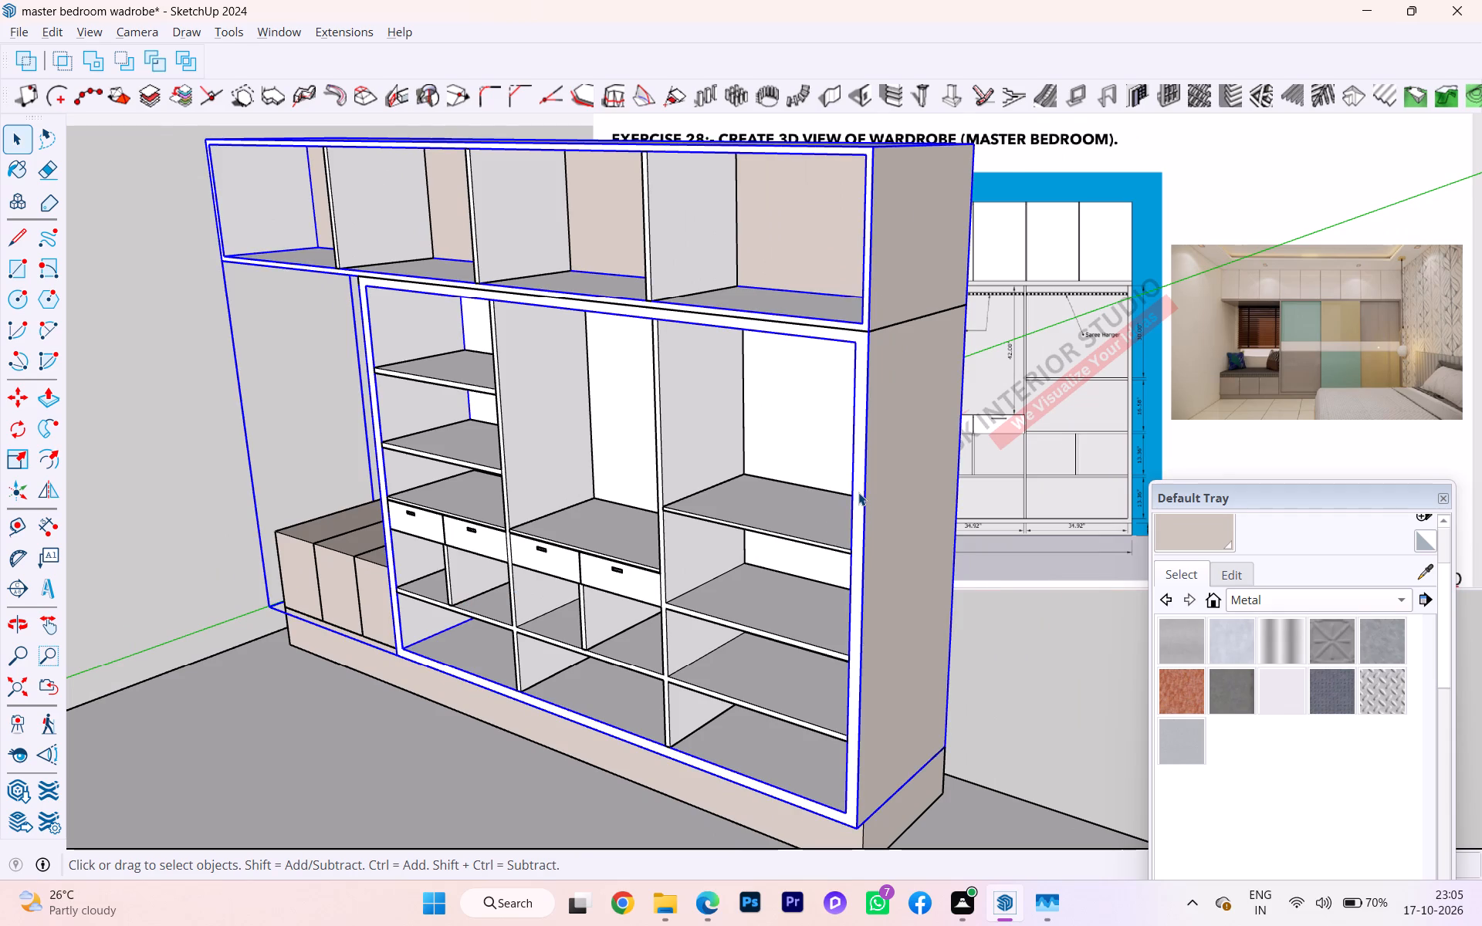
left_click(858, 492)
double_click(858, 492)
triple_click(856, 491)
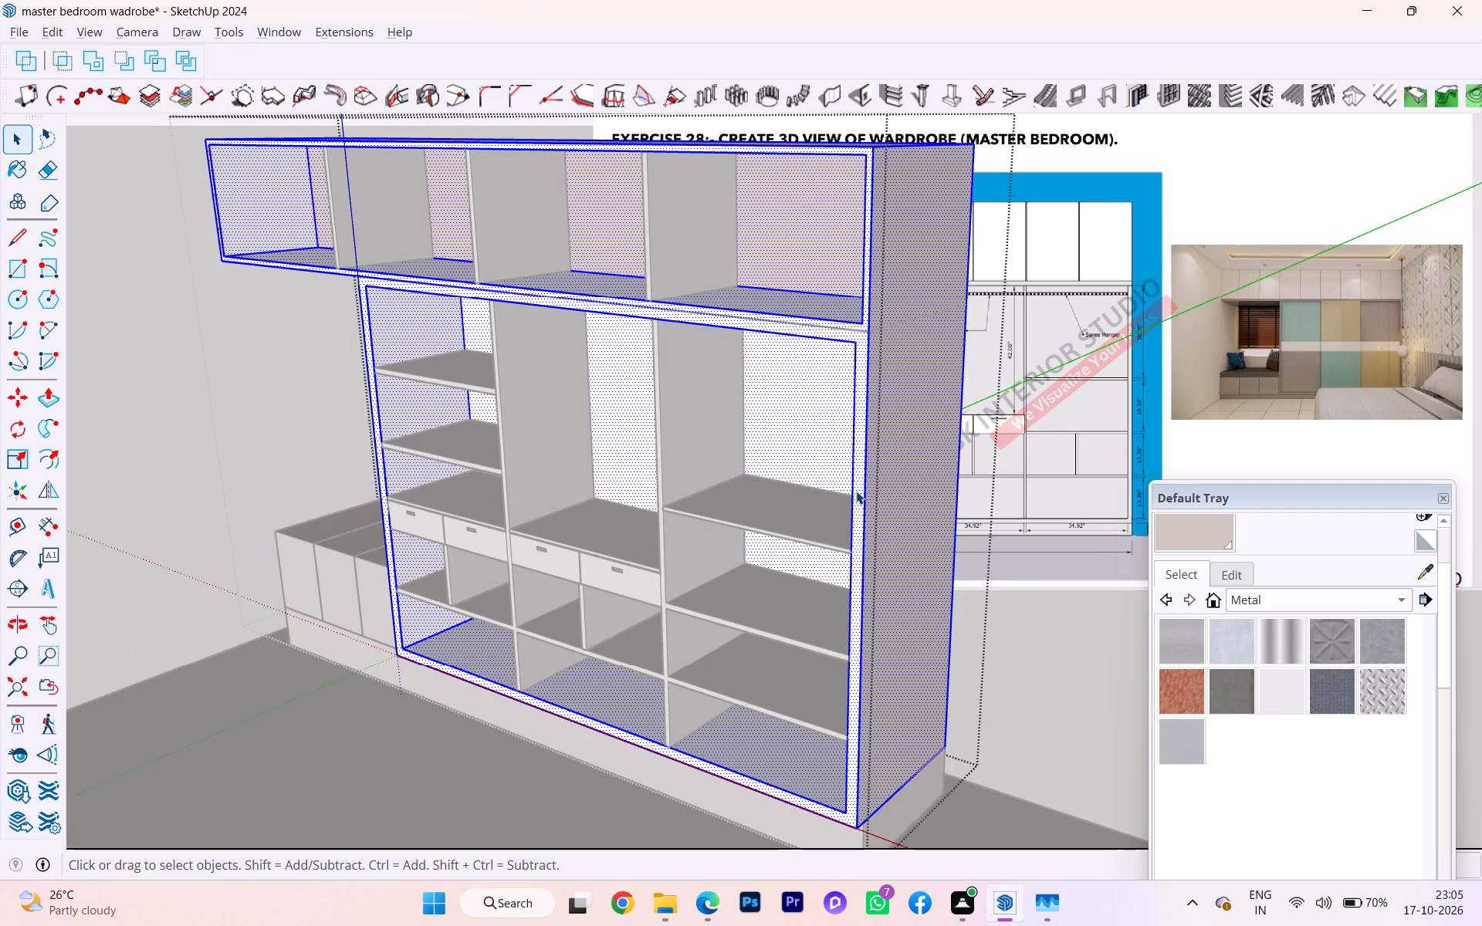
double_click(856, 491)
left_click(850, 484)
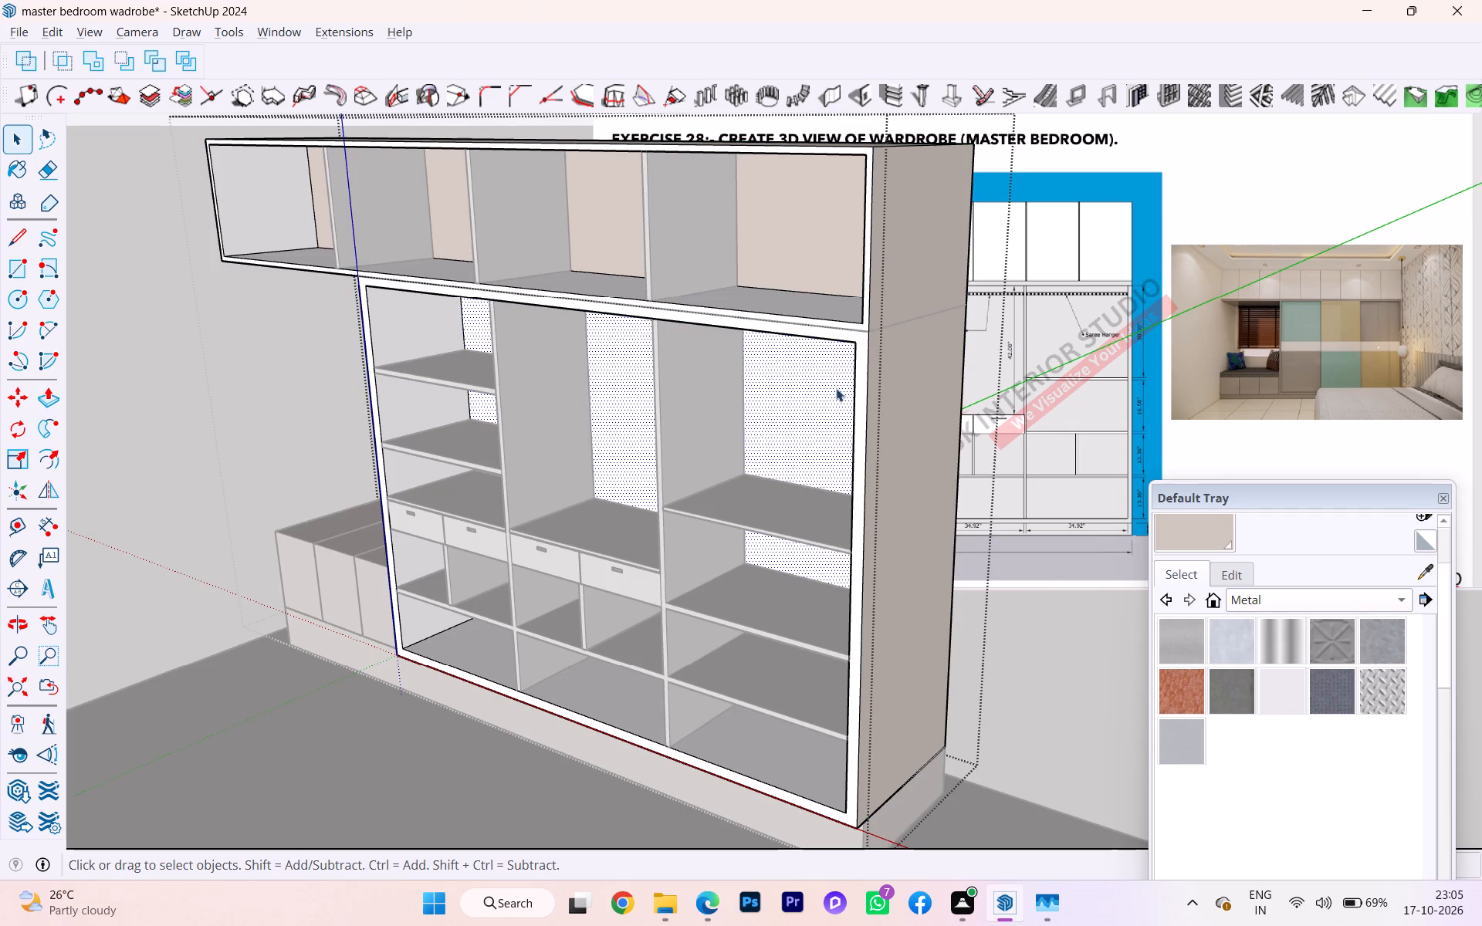
left_click(857, 390)
left_click(859, 380)
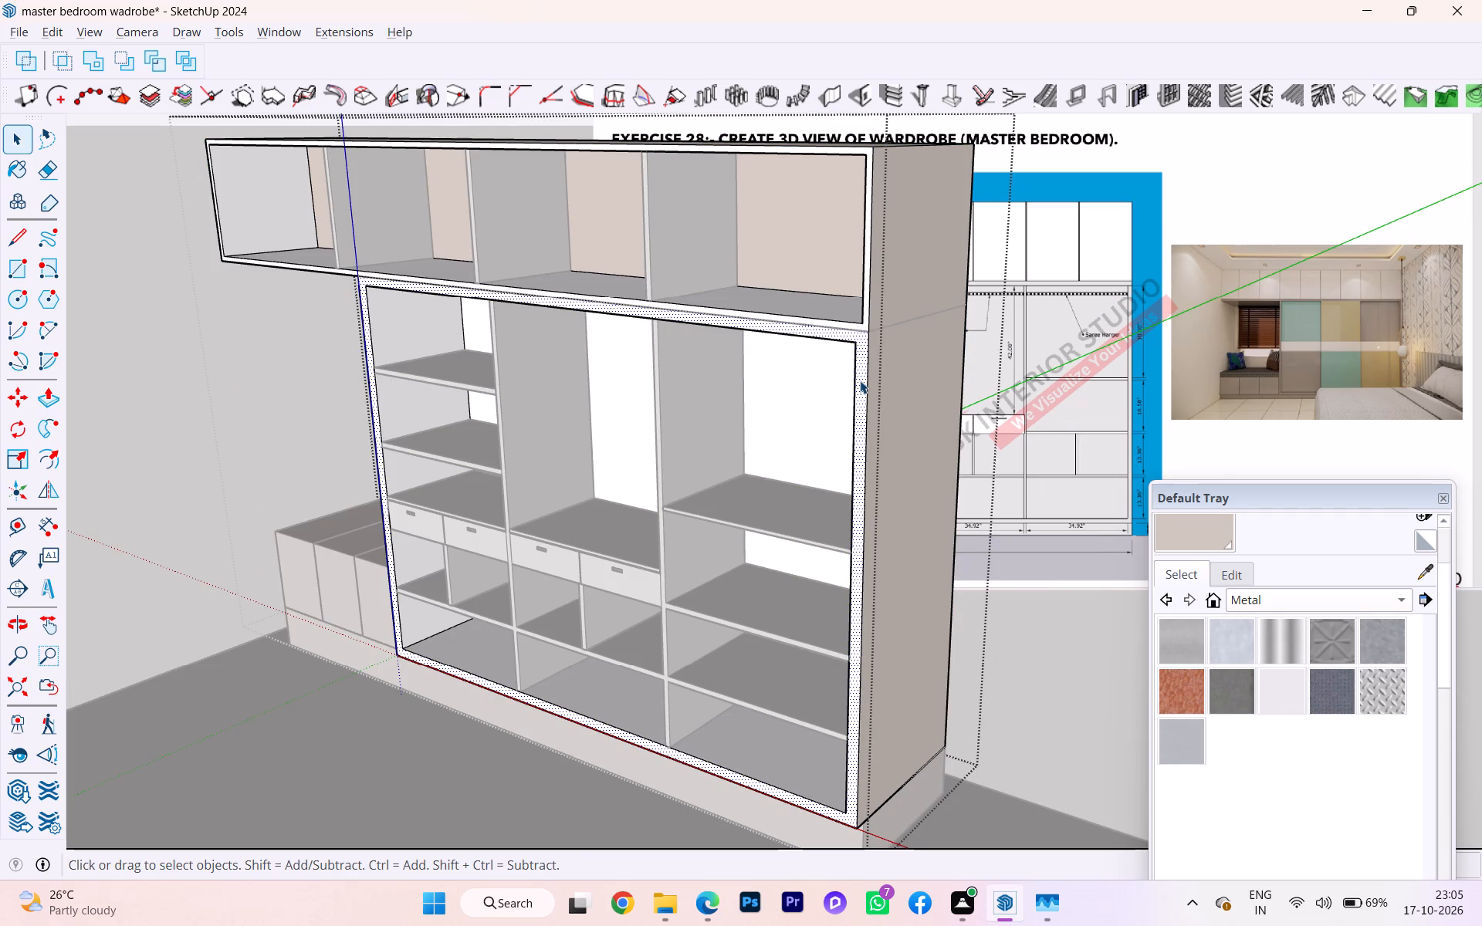
scroll(817, 337, "up", 4)
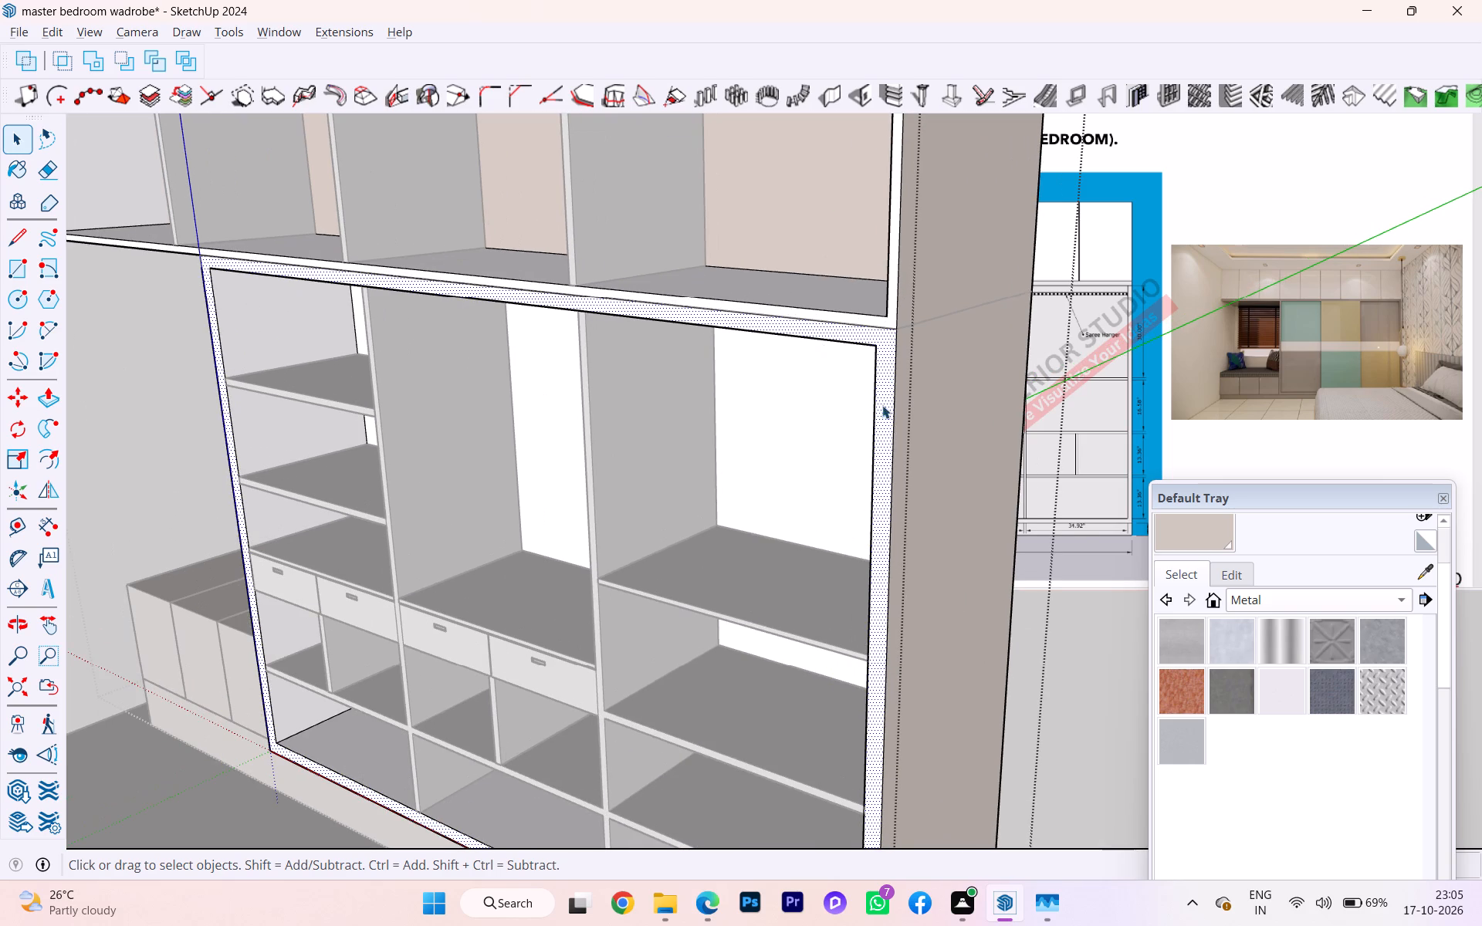
key("p")
left_click(887, 439)
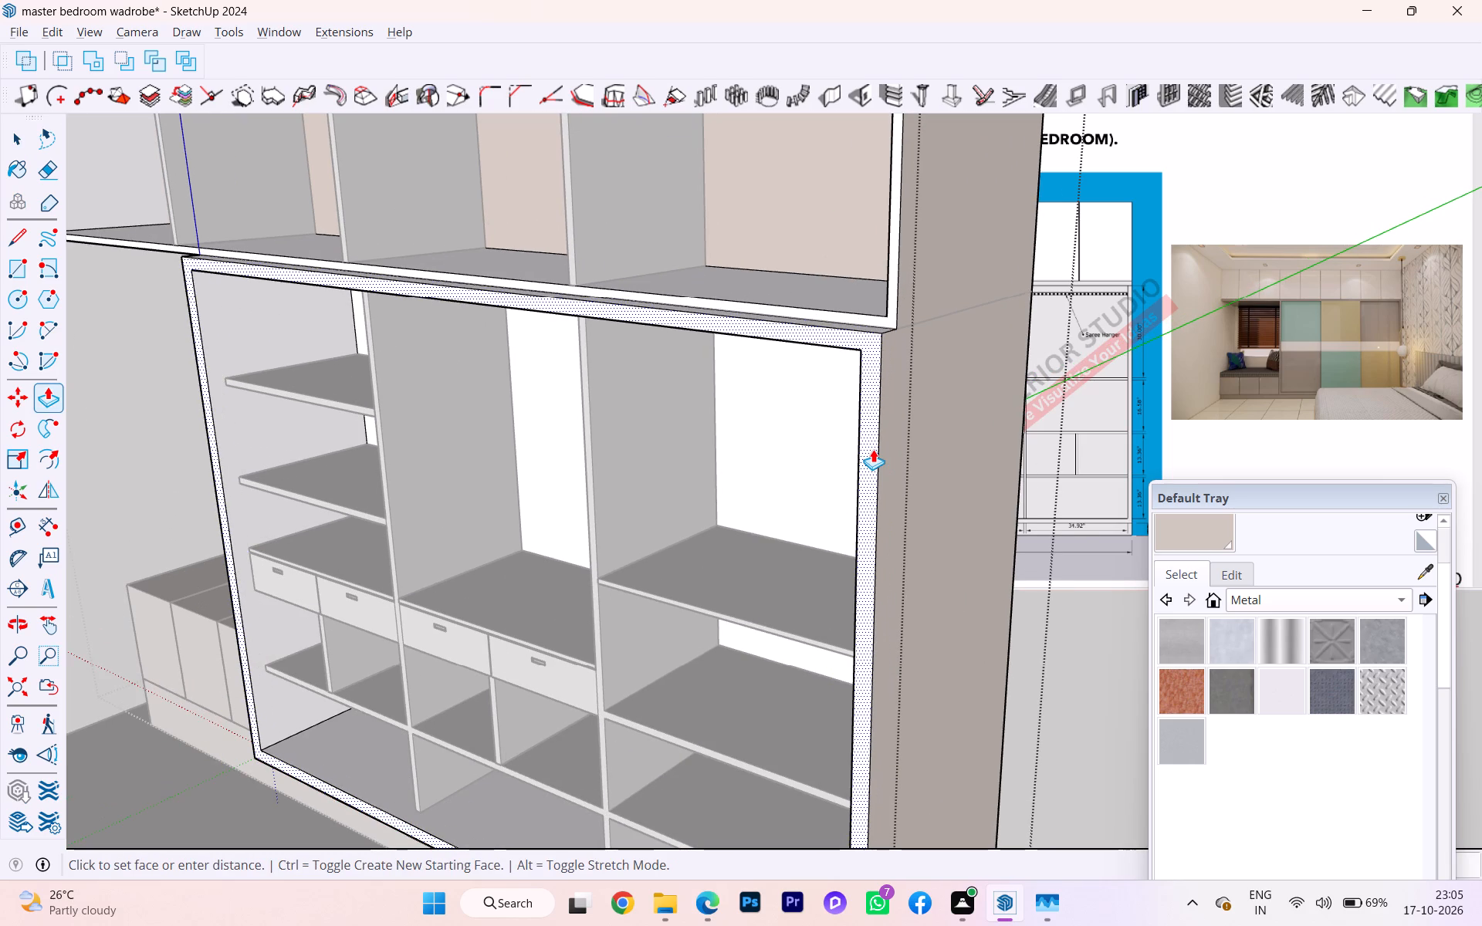
type("1")
key("space")
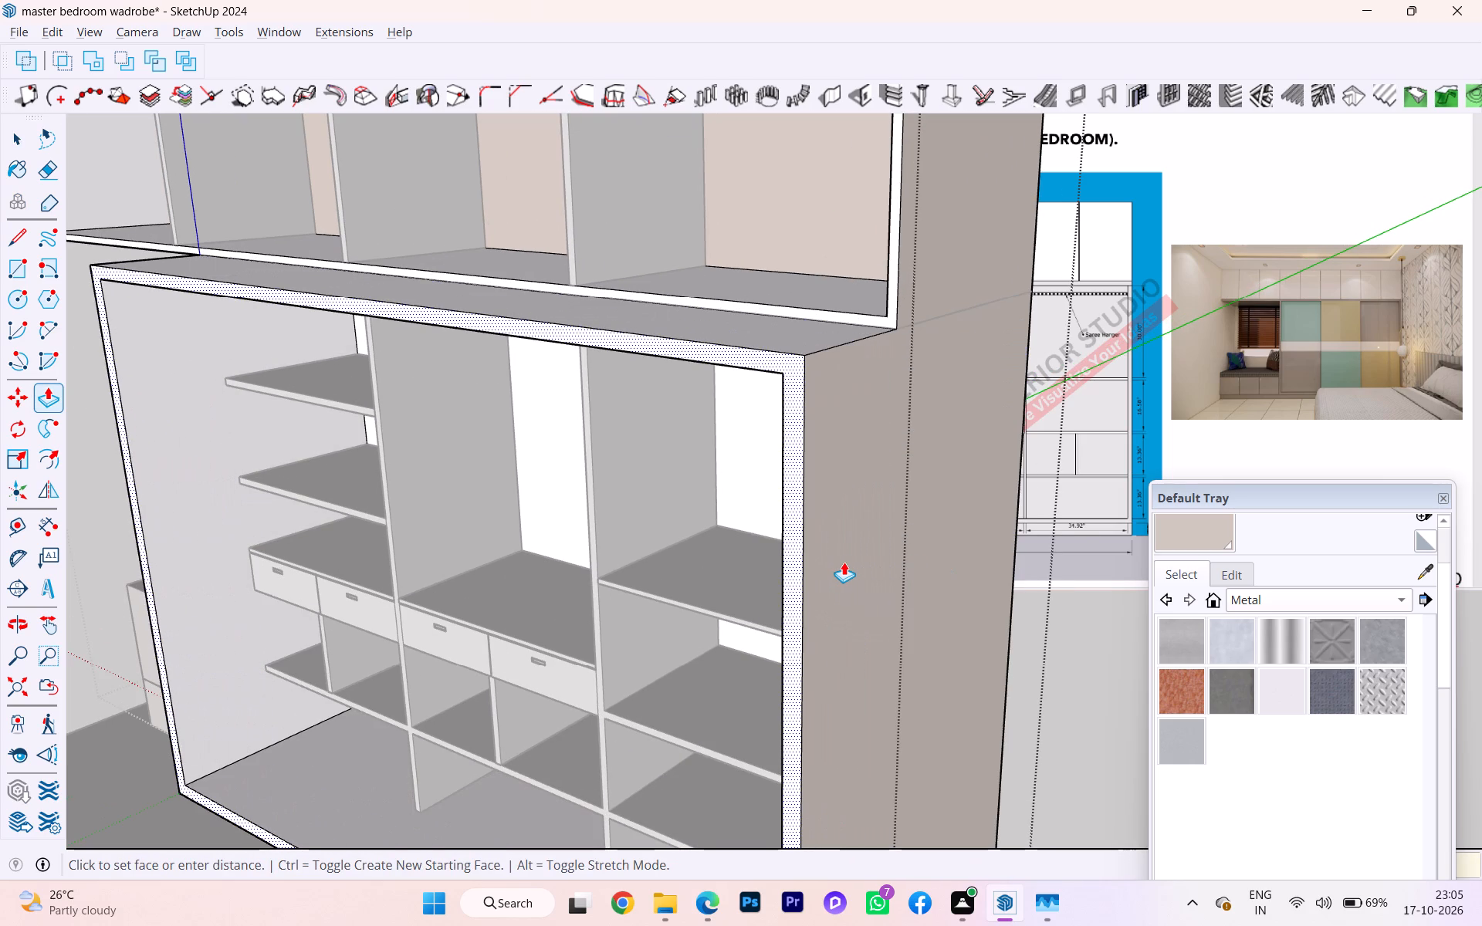
key("1")
key("shift+quotedbl")
key("Return")
key("space")
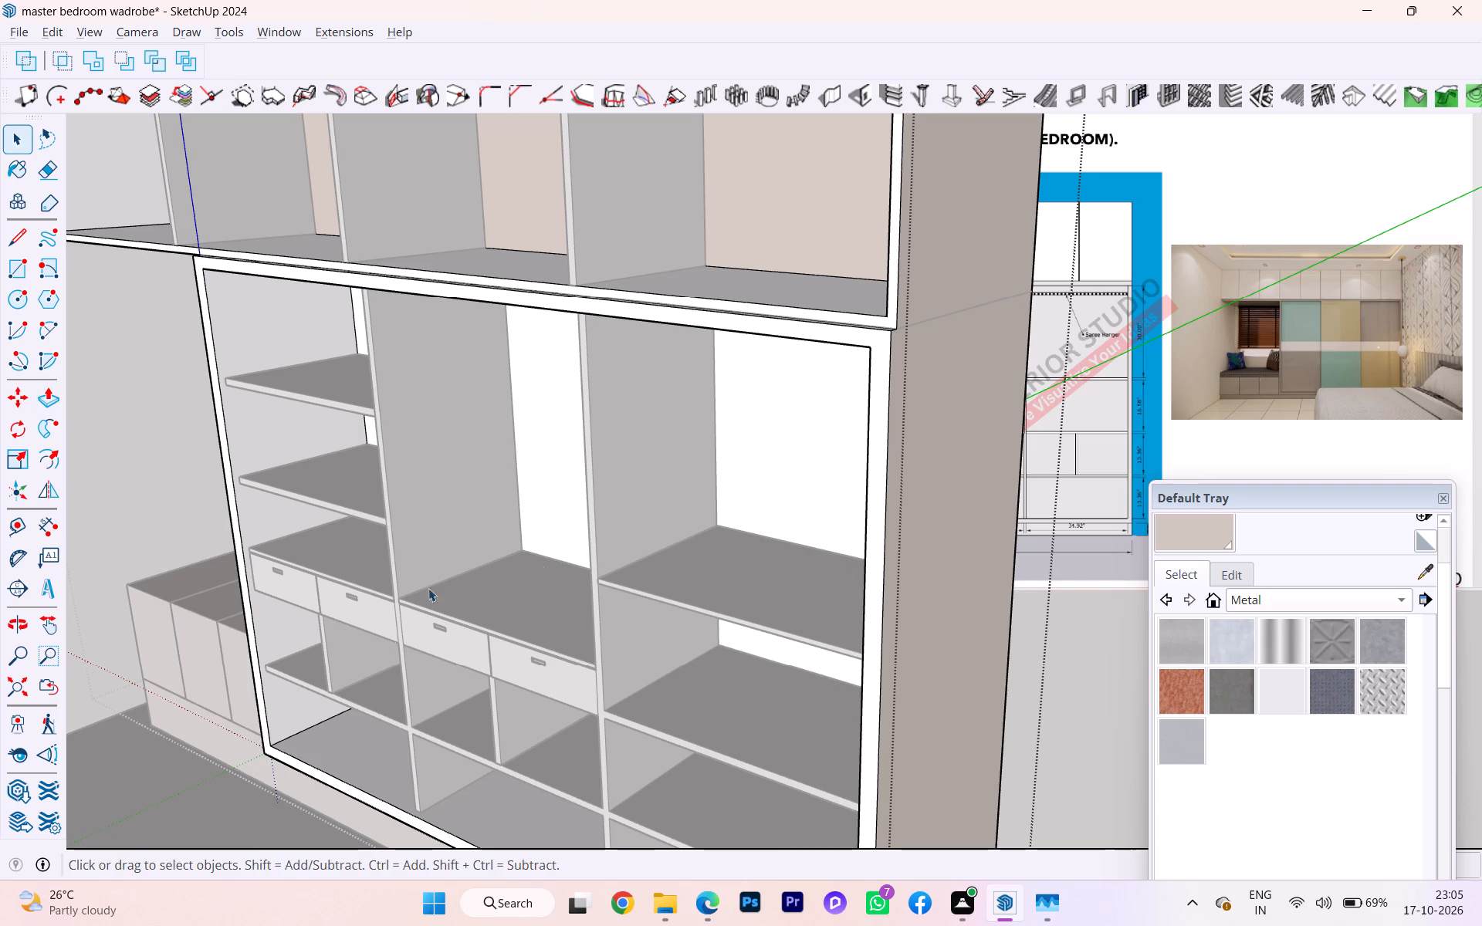
left_click(202, 782)
Examine how the front frame sits relative to the shelves, dividers, drawers and hanging rods inside the wardrobe.
scroll(293, 650, "down", 1)
middle_click_drag(292, 647, 307, 522)
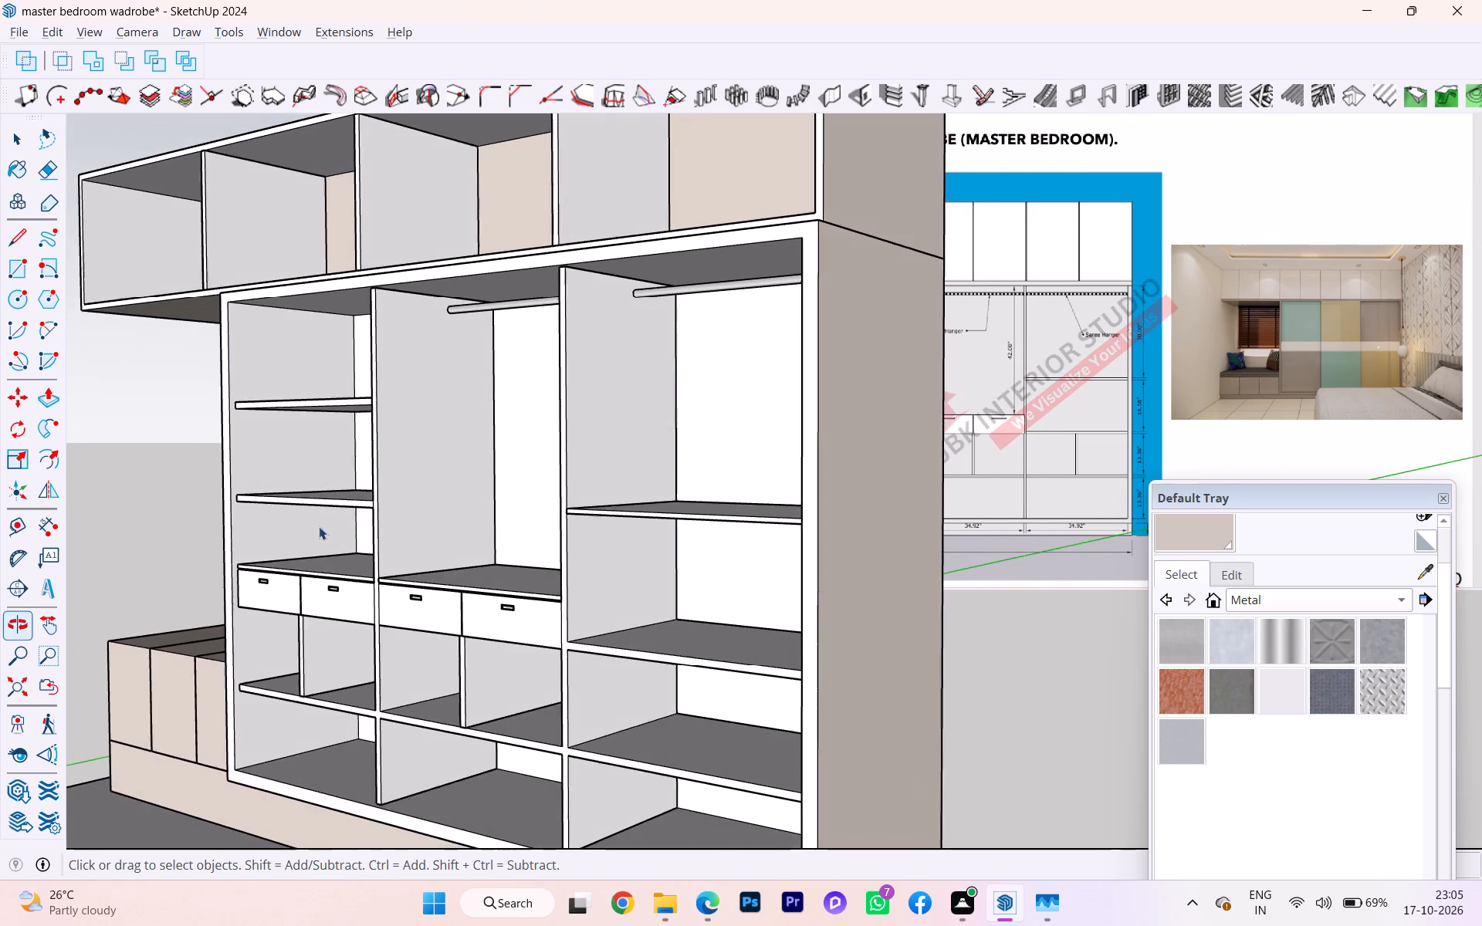
scroll(286, 608, "up", 5)
scroll(283, 608, "down", 3)
scroll(284, 613, "up", 3)
scroll(284, 613, "down", 1)
middle_click_drag(294, 628, 405, 714)
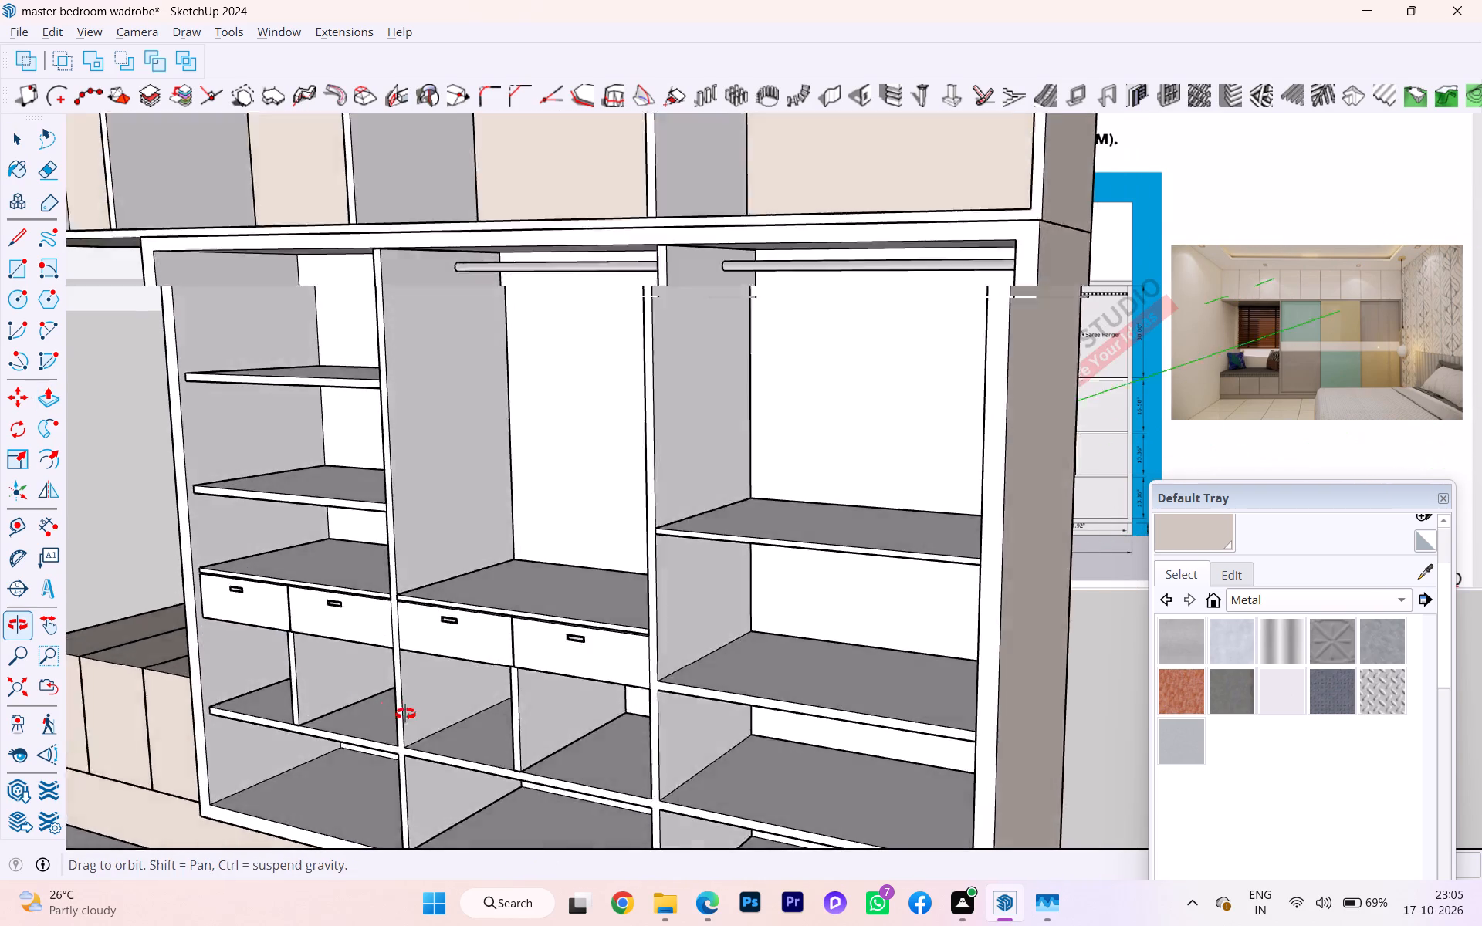
middle_click_drag(405, 714, 458, 724)
scroll(305, 525, "down", 3)
scroll(305, 523, "up", 2)
scroll(289, 508, "down", 3)
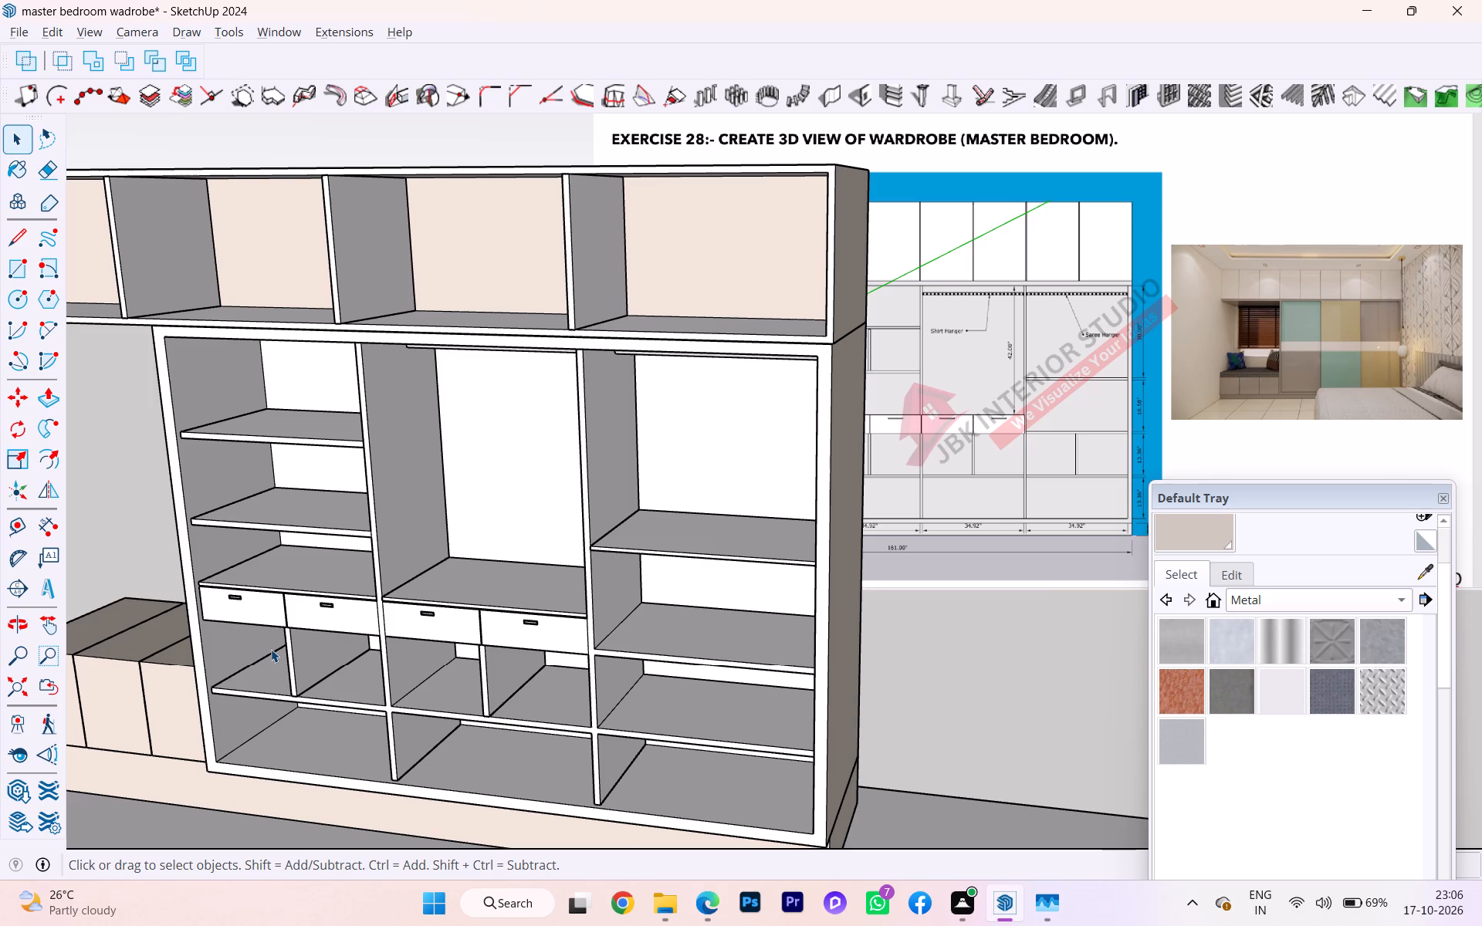
scroll(133, 725, "down", 1)
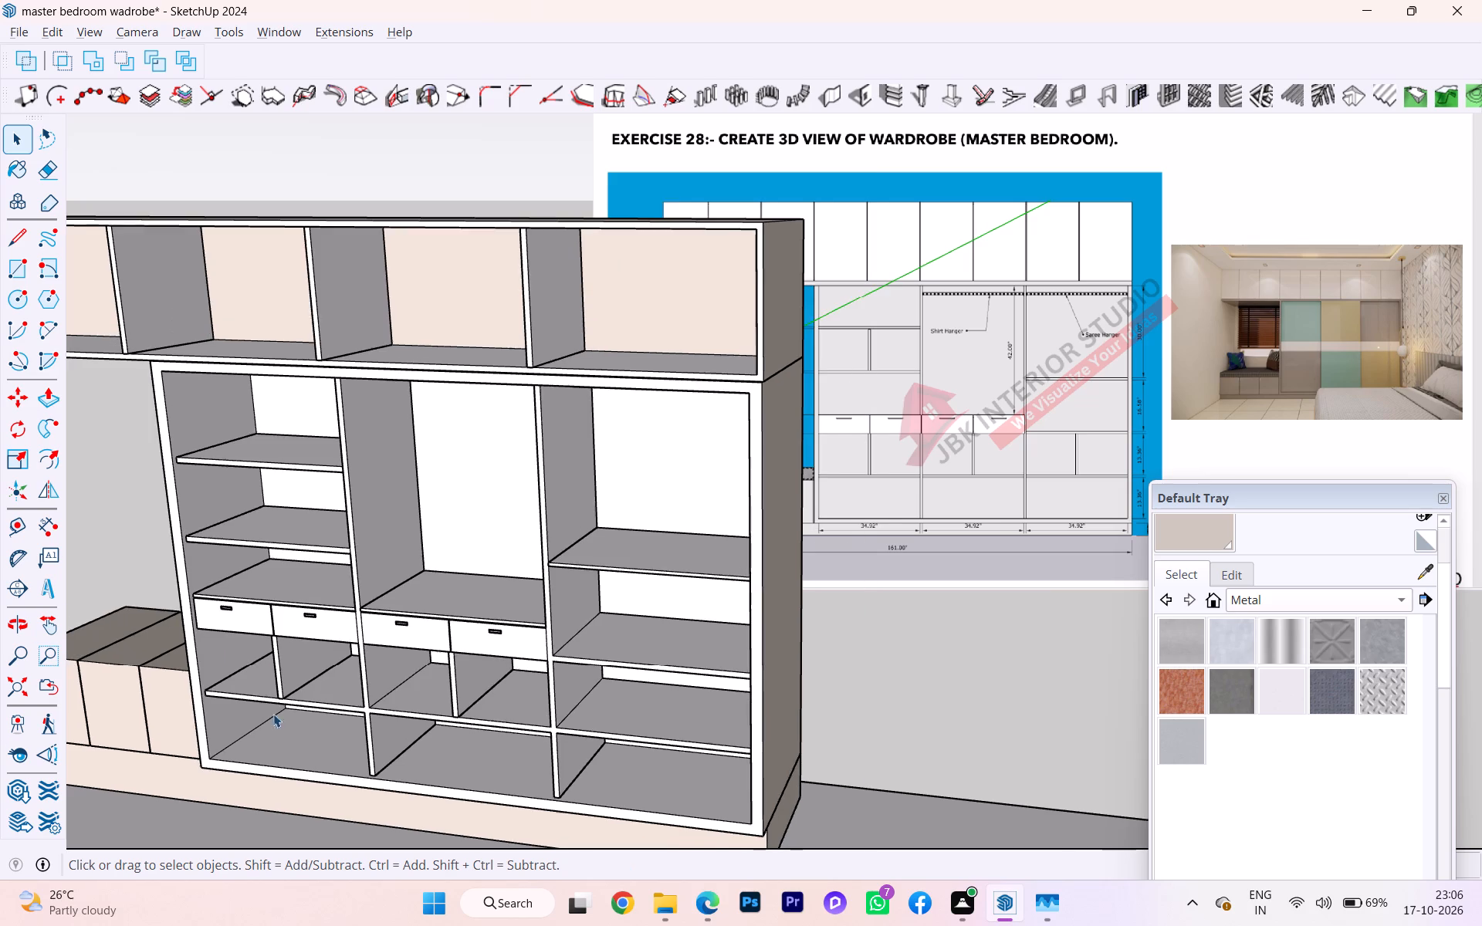
middle_click_drag(296, 709, 449, 671)
scroll(394, 554, "down", 3)
scroll(383, 522, "up", 3)
scroll(387, 499, "down", 1)
scroll(389, 498, "up", 1)
scroll(390, 497, "down", 1)
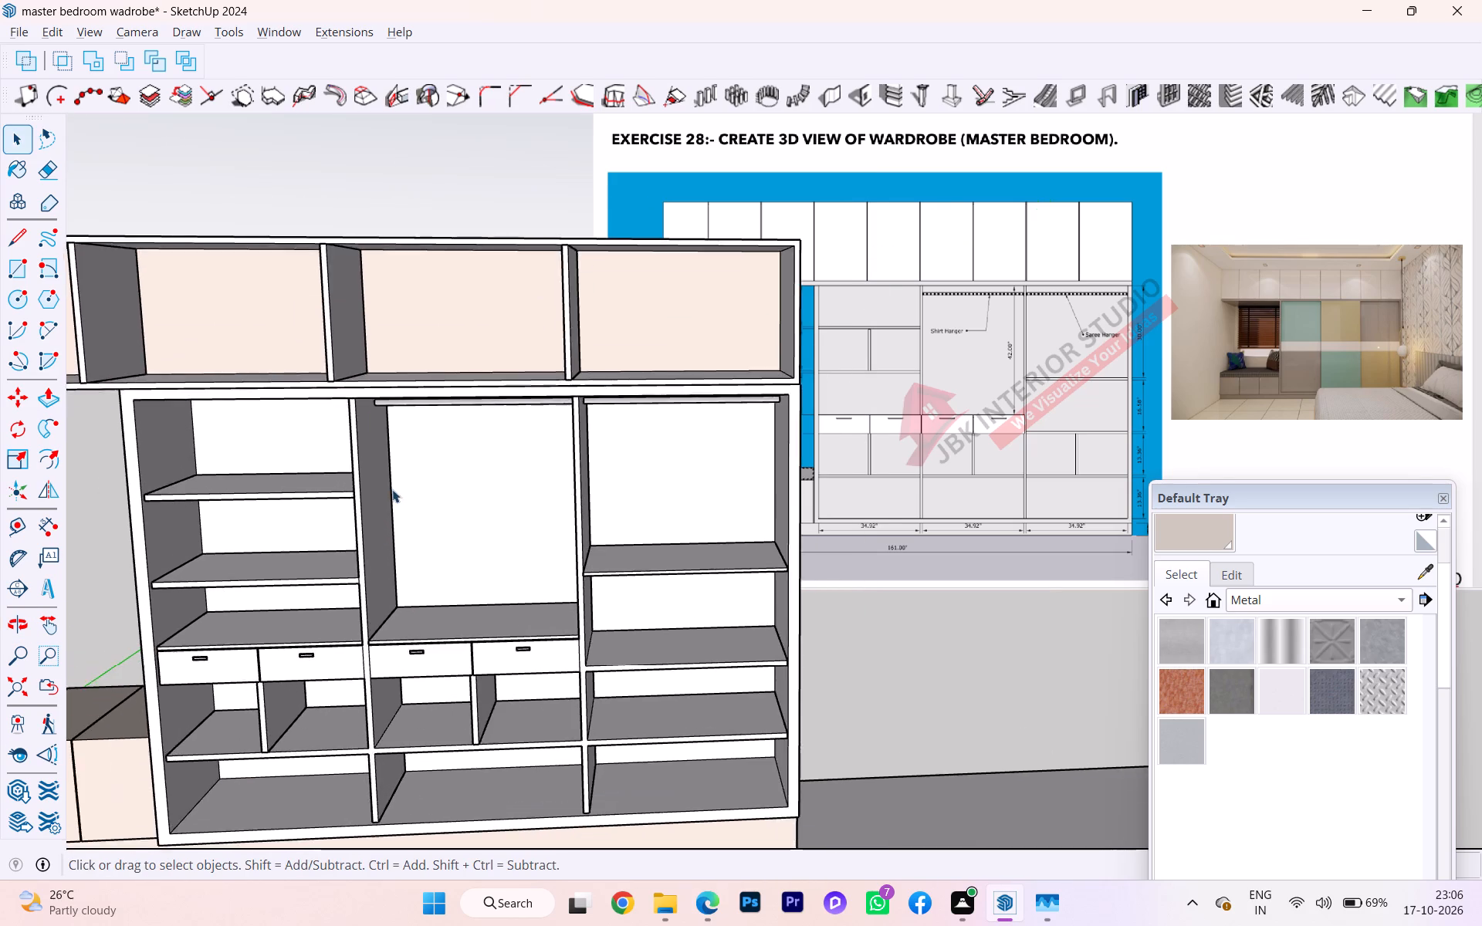
middle_click_drag(392, 488, 388, 403)
scroll(392, 489, "down", 1)
scroll(388, 403, "up", 6)
scroll(377, 397, "down", 2)
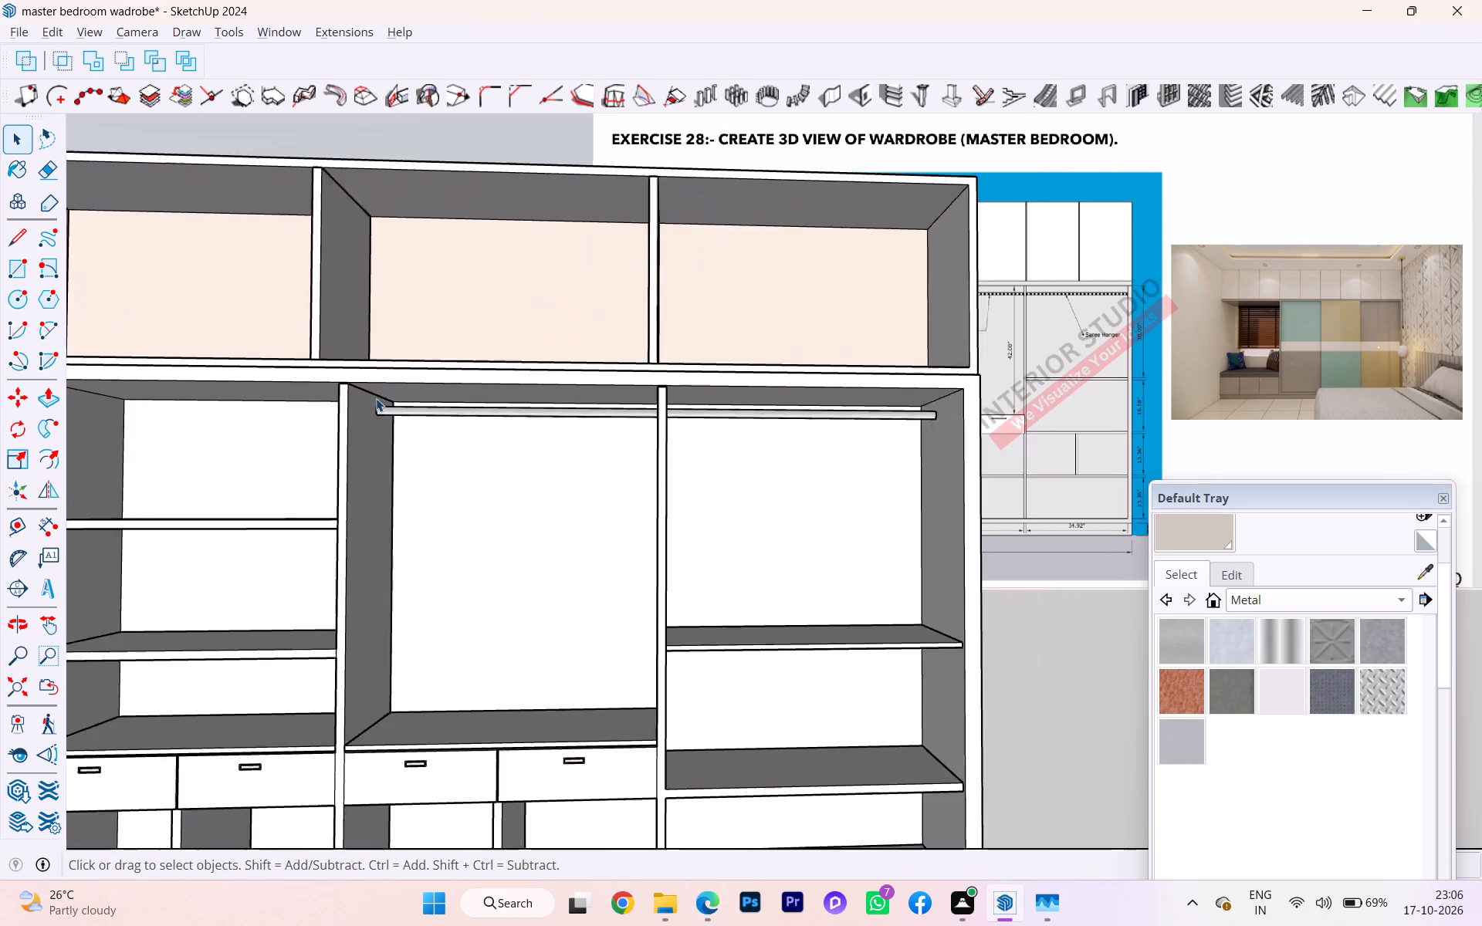
scroll(376, 398, "down", 2)
scroll(360, 411, "up", 1)
scroll(360, 411, "down", 2)
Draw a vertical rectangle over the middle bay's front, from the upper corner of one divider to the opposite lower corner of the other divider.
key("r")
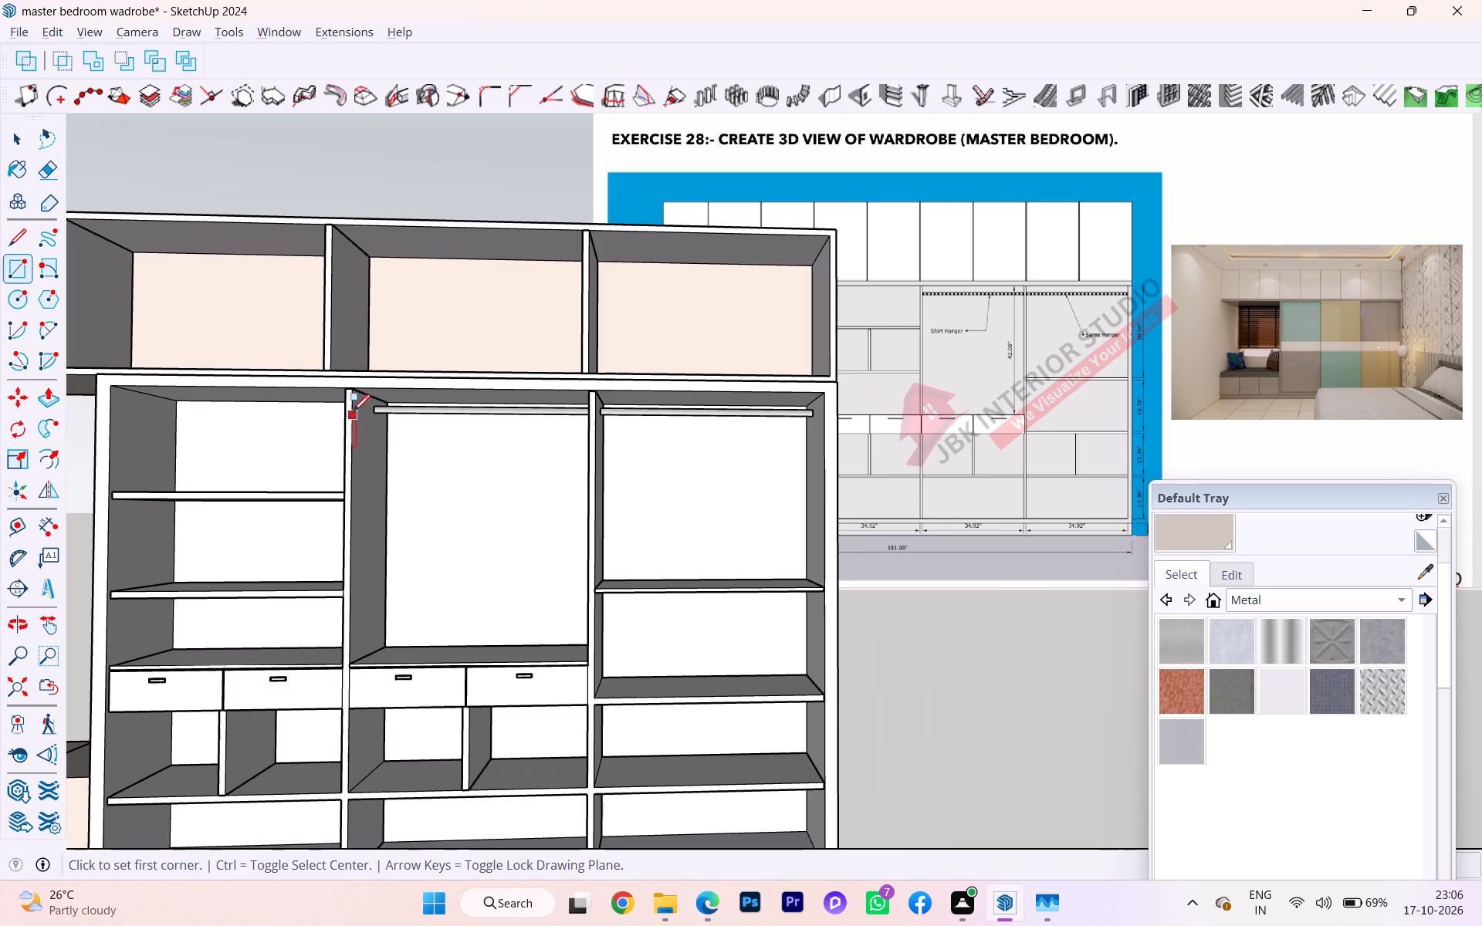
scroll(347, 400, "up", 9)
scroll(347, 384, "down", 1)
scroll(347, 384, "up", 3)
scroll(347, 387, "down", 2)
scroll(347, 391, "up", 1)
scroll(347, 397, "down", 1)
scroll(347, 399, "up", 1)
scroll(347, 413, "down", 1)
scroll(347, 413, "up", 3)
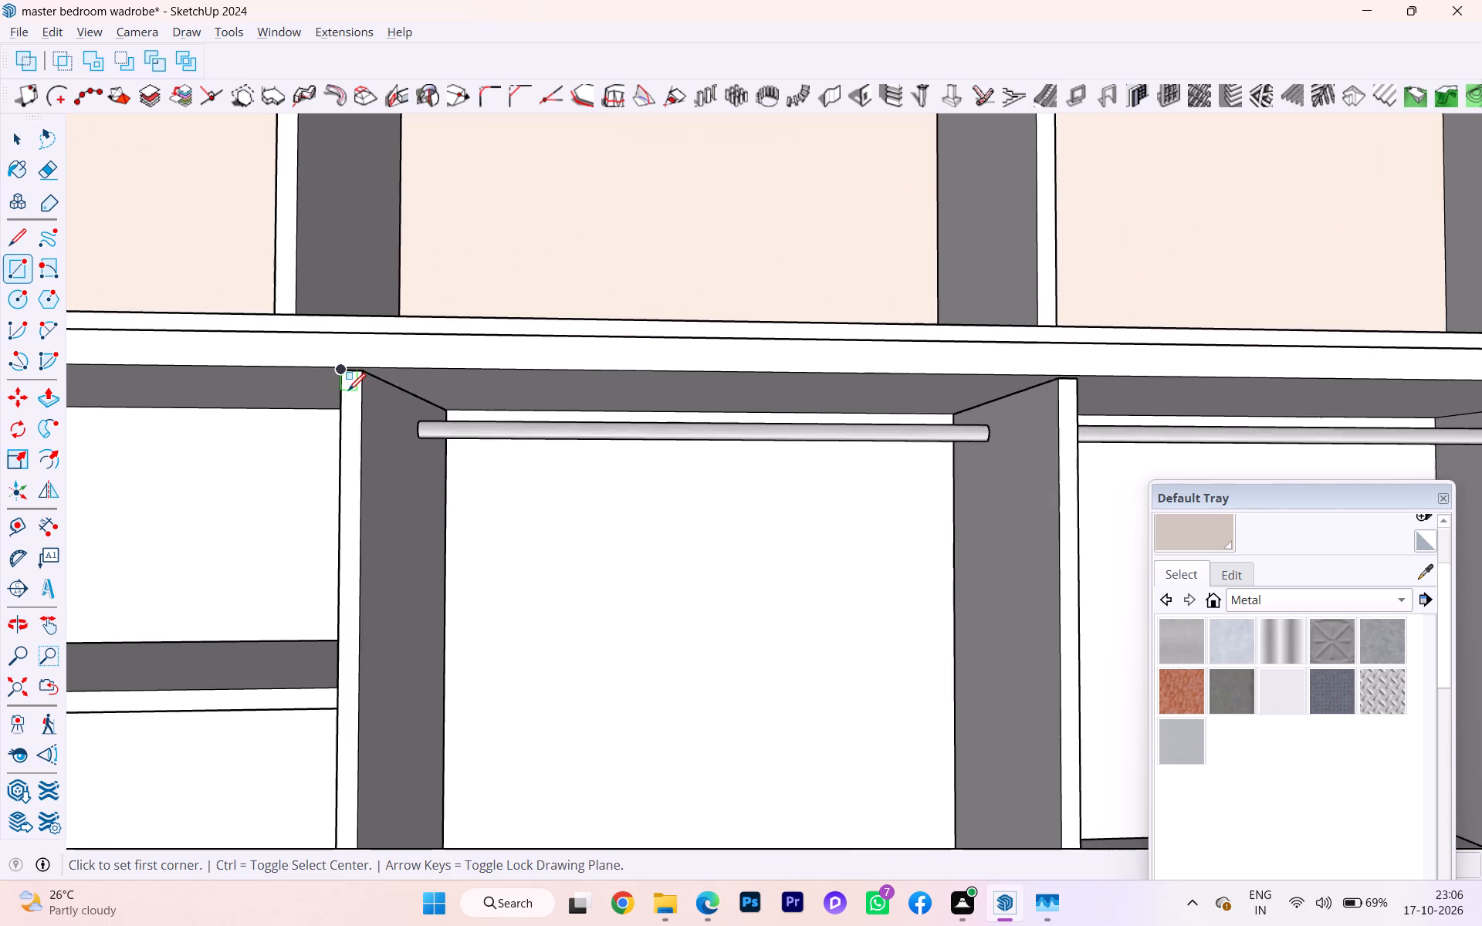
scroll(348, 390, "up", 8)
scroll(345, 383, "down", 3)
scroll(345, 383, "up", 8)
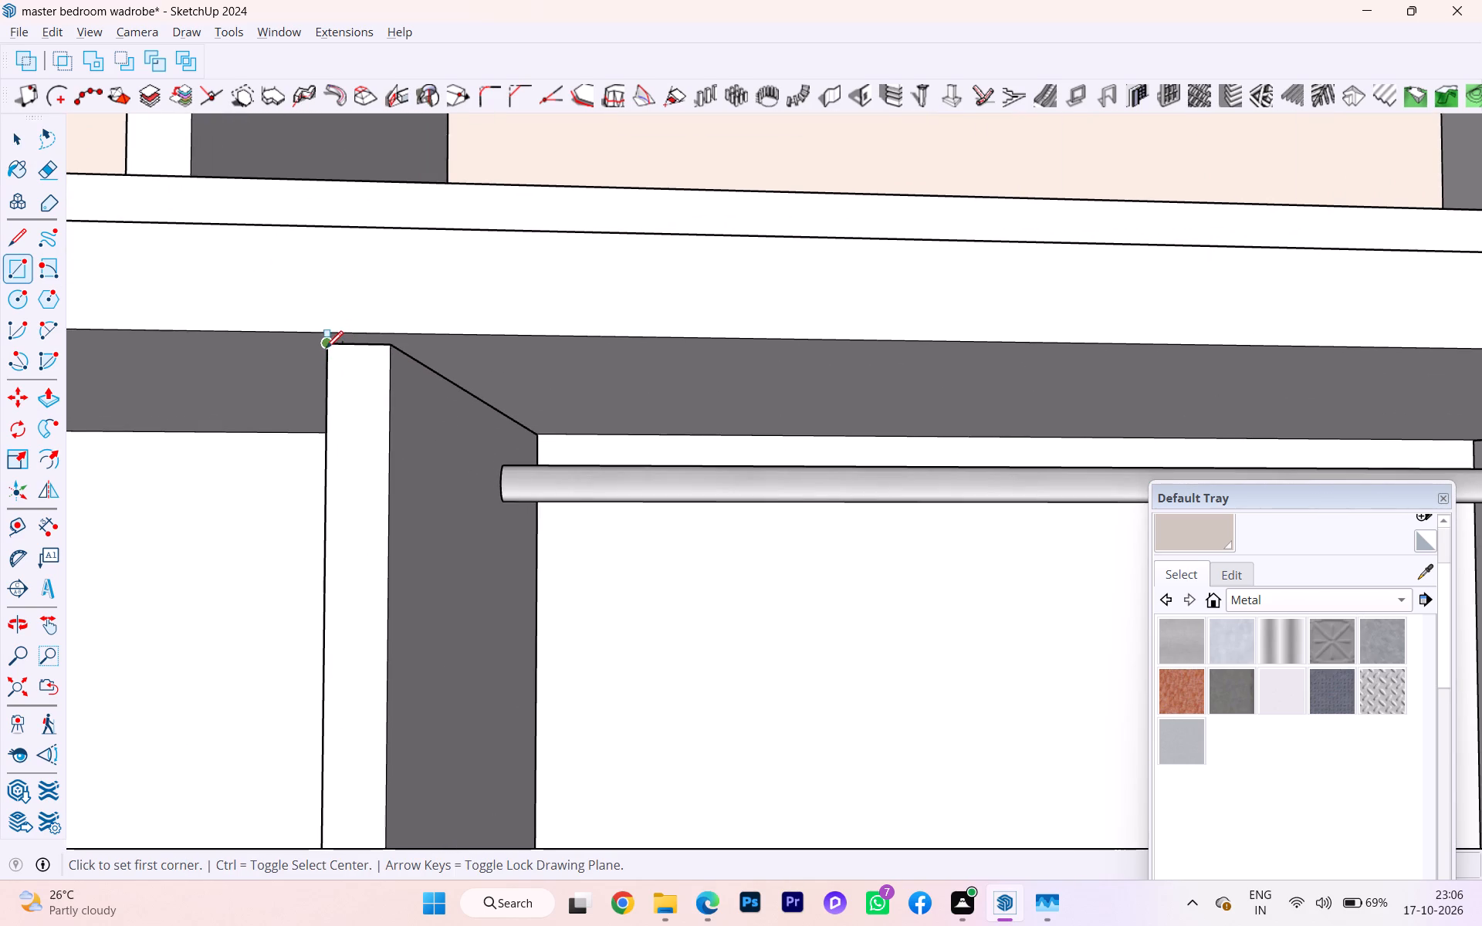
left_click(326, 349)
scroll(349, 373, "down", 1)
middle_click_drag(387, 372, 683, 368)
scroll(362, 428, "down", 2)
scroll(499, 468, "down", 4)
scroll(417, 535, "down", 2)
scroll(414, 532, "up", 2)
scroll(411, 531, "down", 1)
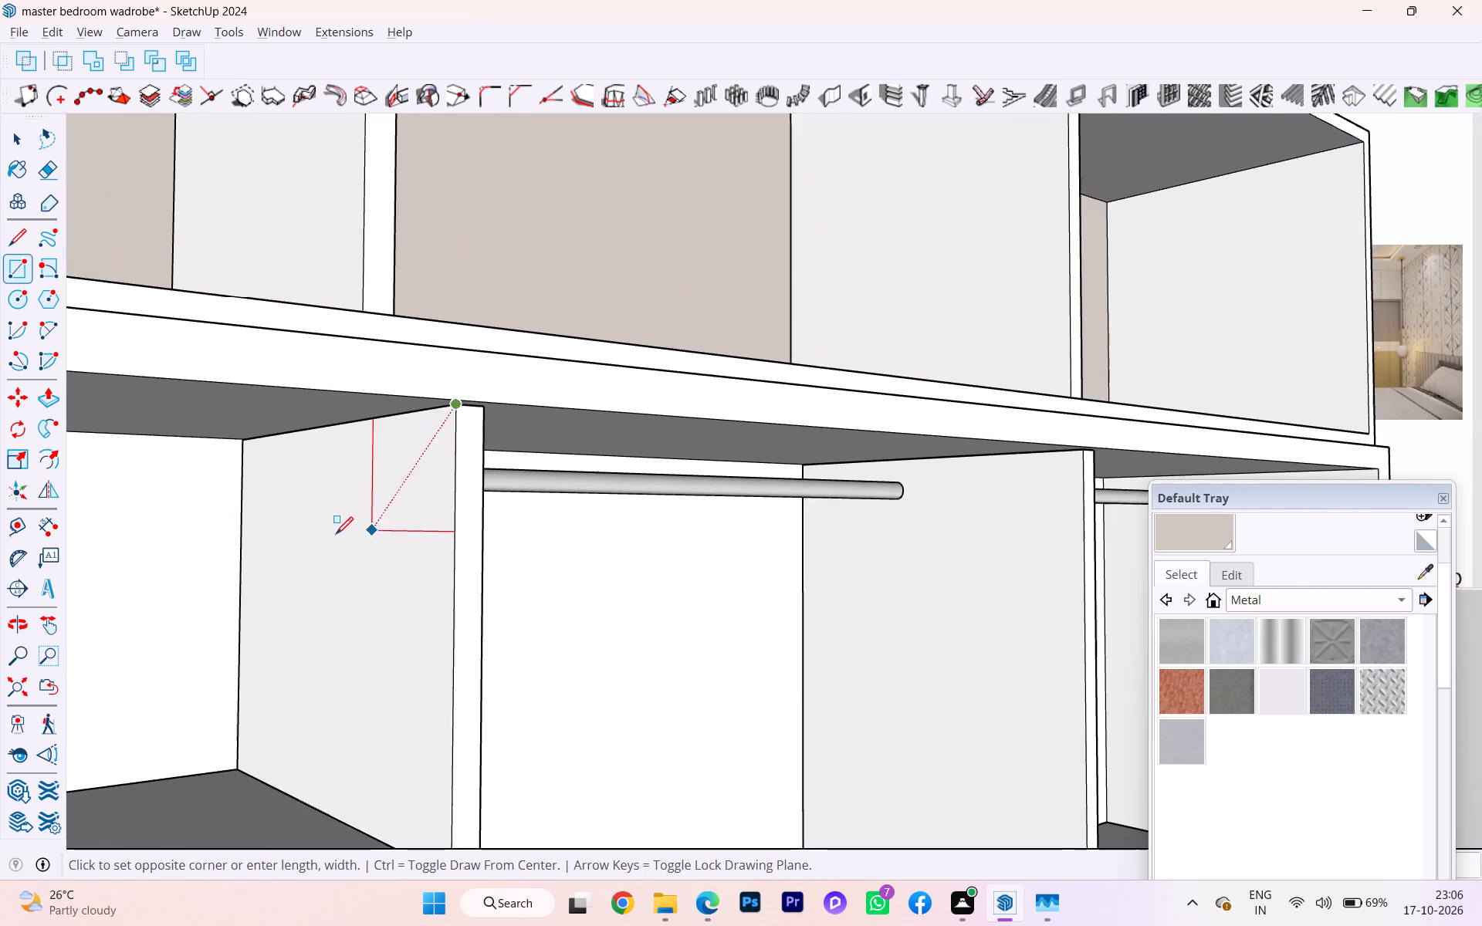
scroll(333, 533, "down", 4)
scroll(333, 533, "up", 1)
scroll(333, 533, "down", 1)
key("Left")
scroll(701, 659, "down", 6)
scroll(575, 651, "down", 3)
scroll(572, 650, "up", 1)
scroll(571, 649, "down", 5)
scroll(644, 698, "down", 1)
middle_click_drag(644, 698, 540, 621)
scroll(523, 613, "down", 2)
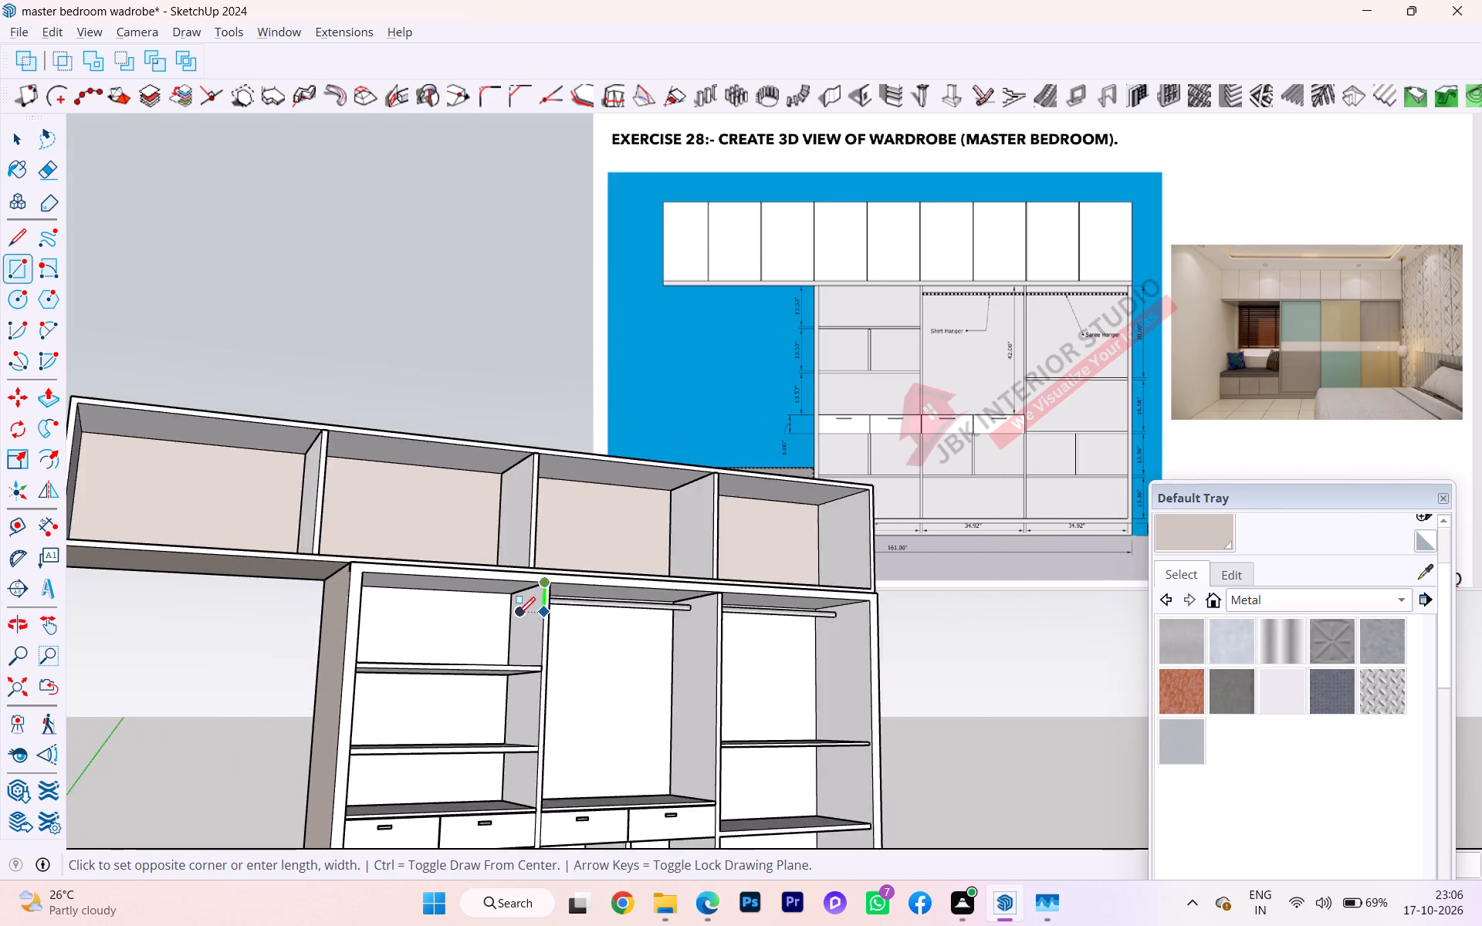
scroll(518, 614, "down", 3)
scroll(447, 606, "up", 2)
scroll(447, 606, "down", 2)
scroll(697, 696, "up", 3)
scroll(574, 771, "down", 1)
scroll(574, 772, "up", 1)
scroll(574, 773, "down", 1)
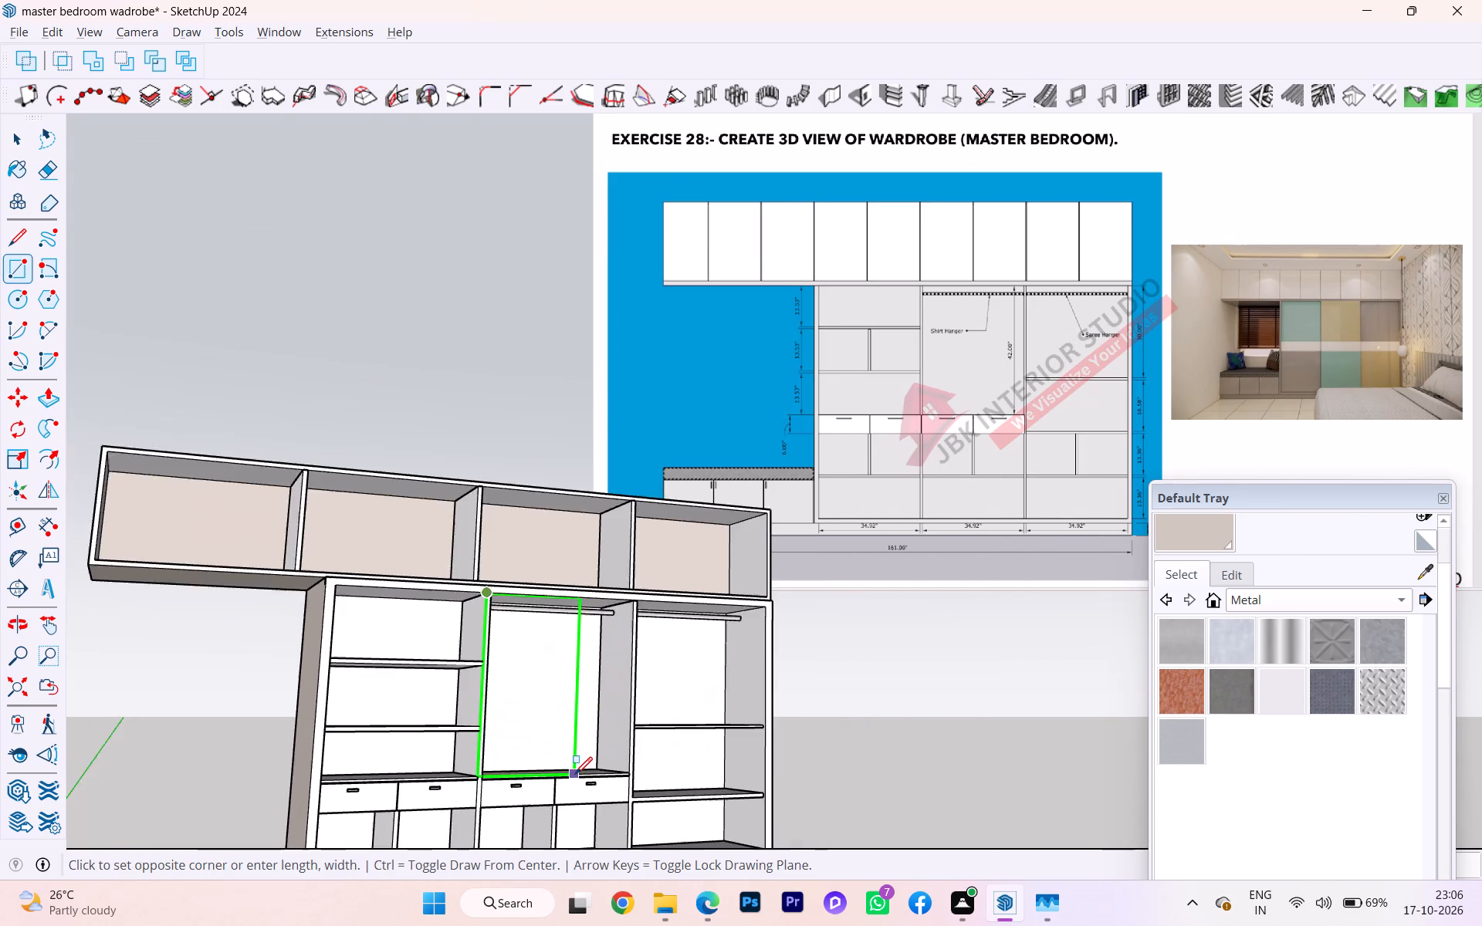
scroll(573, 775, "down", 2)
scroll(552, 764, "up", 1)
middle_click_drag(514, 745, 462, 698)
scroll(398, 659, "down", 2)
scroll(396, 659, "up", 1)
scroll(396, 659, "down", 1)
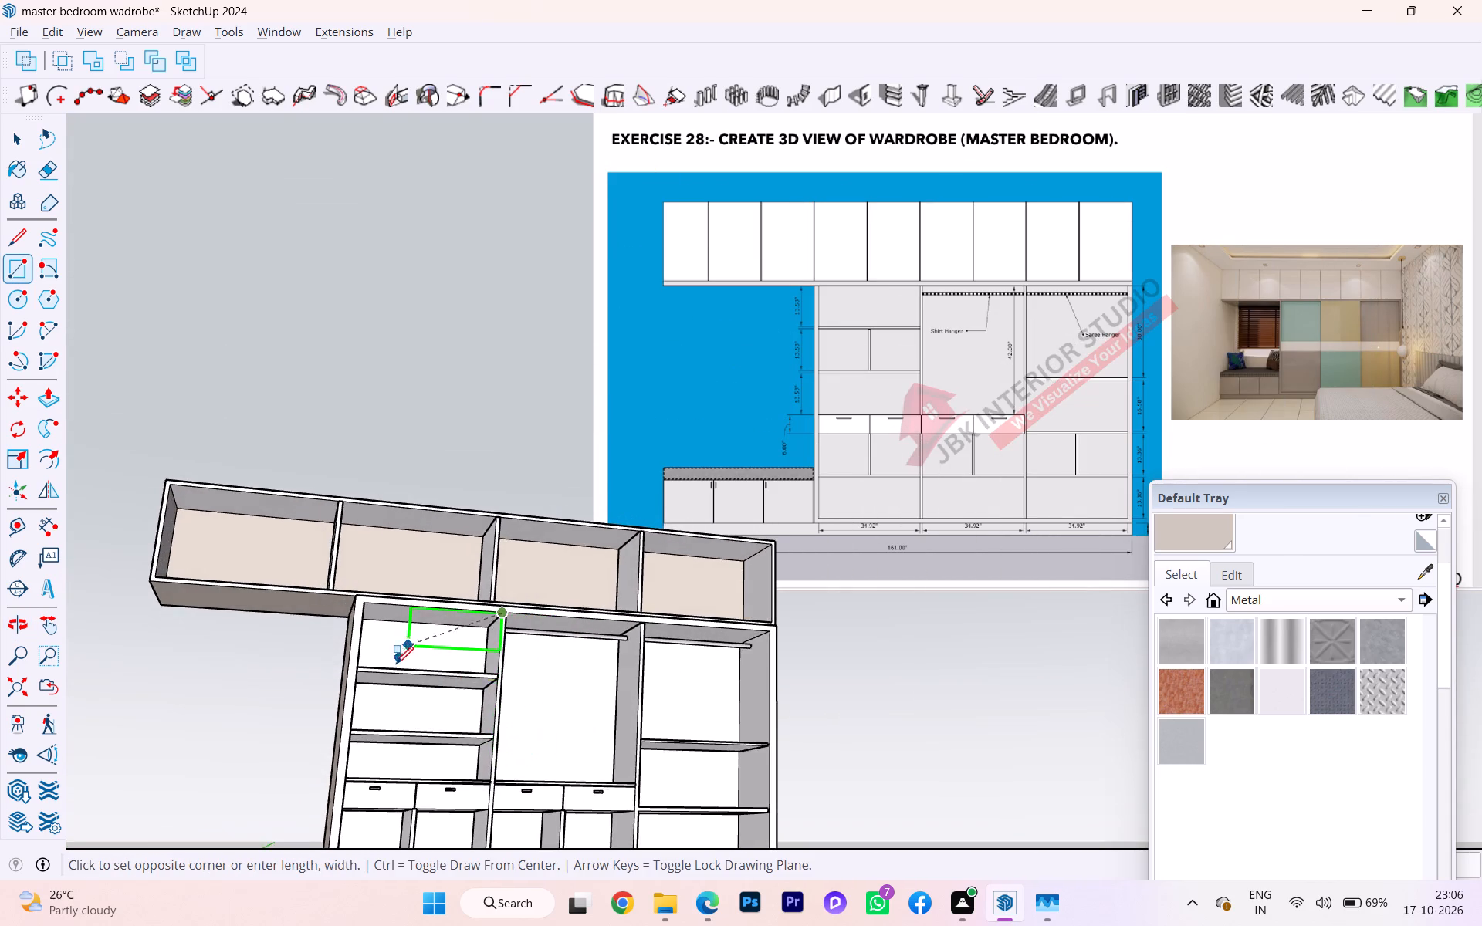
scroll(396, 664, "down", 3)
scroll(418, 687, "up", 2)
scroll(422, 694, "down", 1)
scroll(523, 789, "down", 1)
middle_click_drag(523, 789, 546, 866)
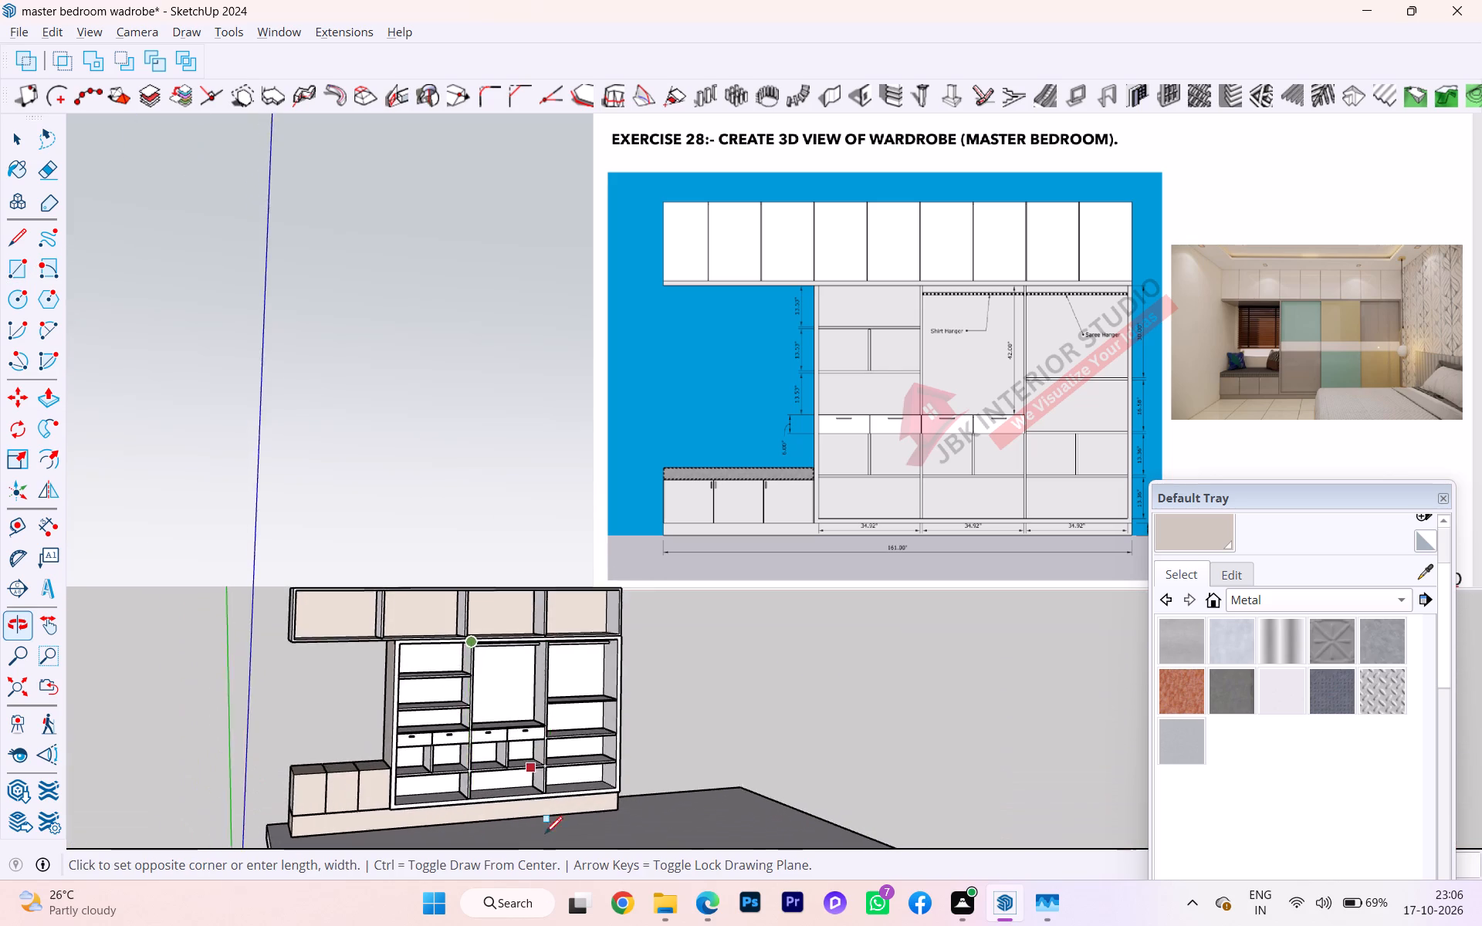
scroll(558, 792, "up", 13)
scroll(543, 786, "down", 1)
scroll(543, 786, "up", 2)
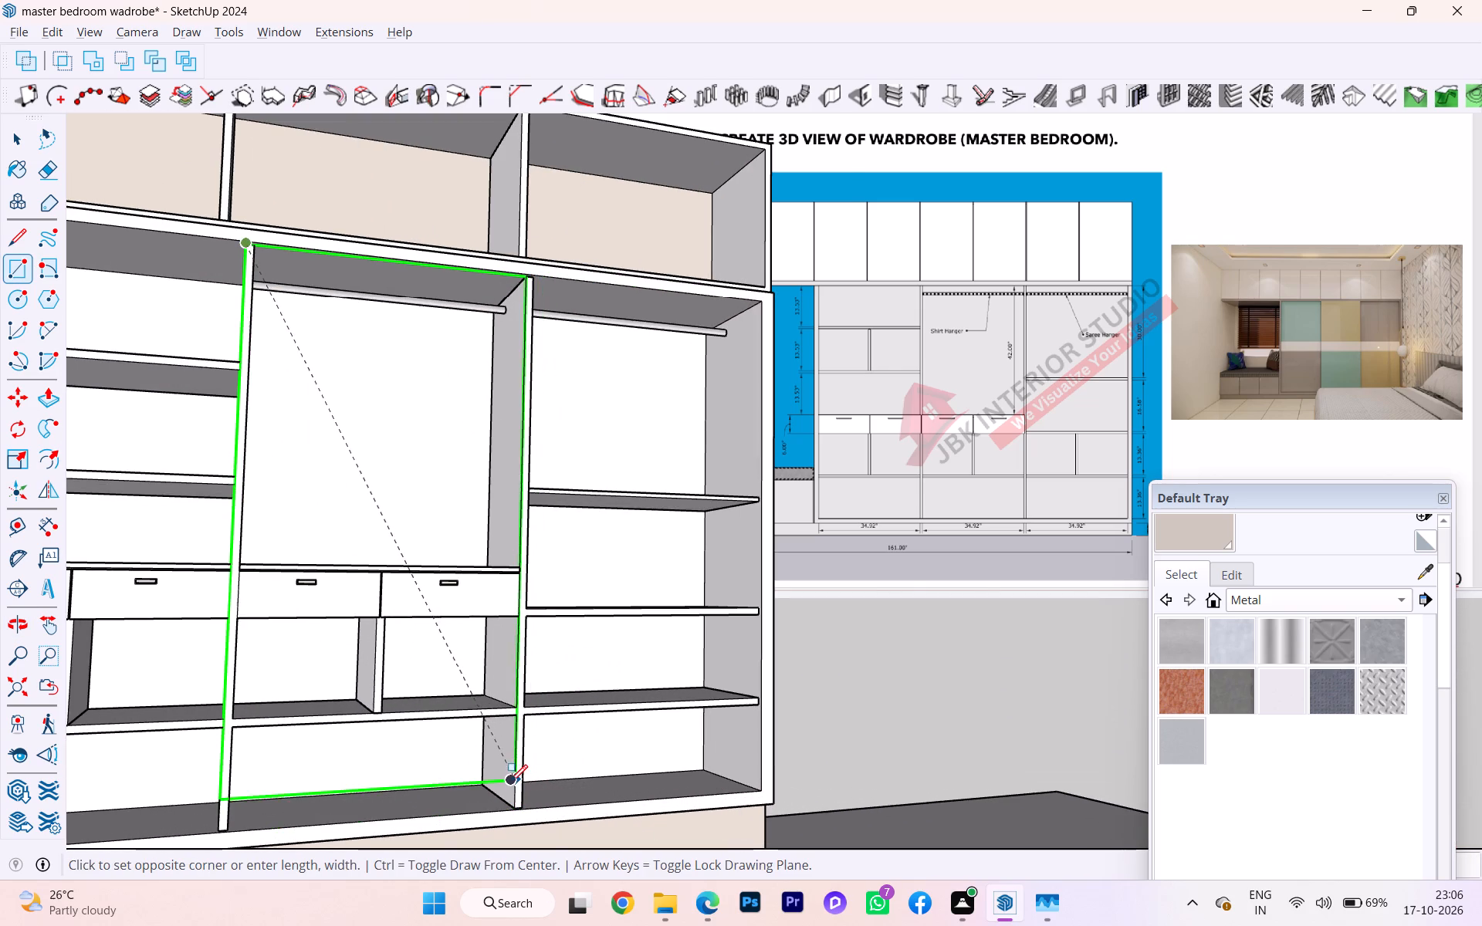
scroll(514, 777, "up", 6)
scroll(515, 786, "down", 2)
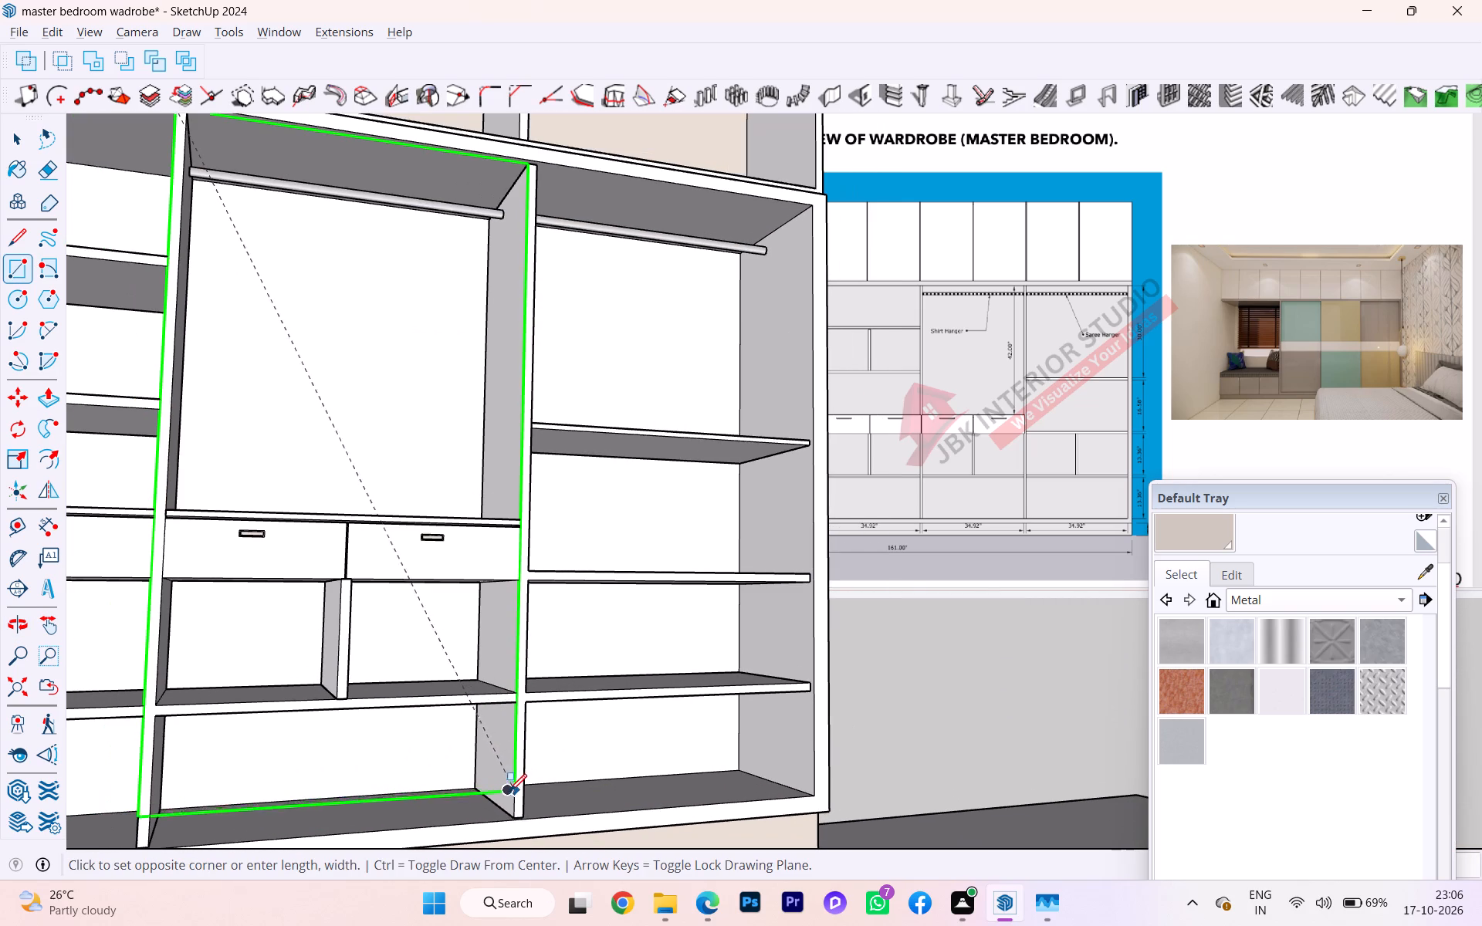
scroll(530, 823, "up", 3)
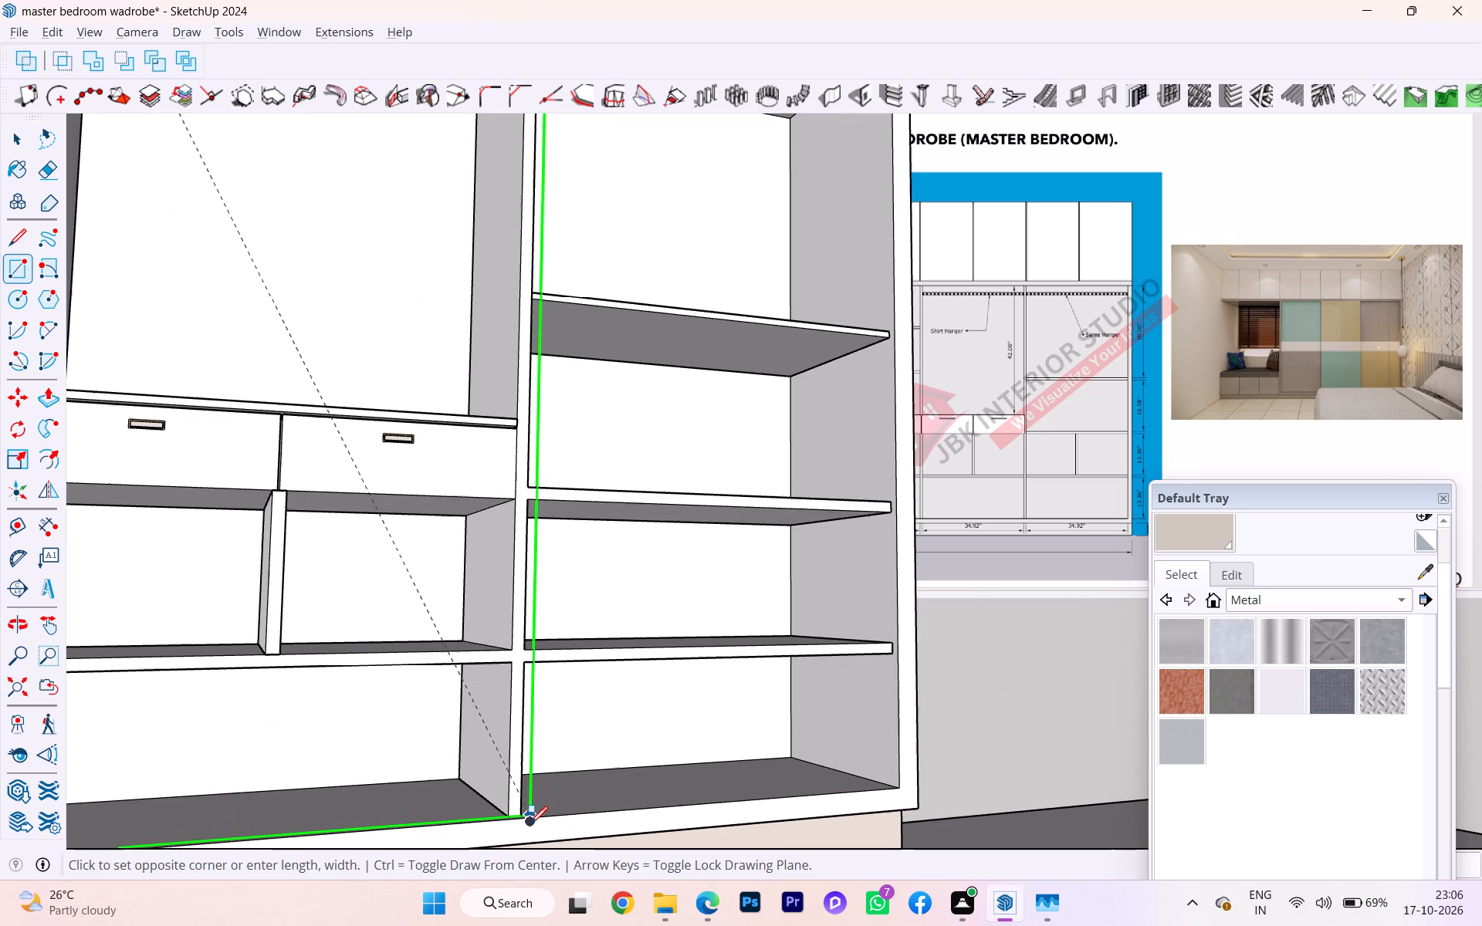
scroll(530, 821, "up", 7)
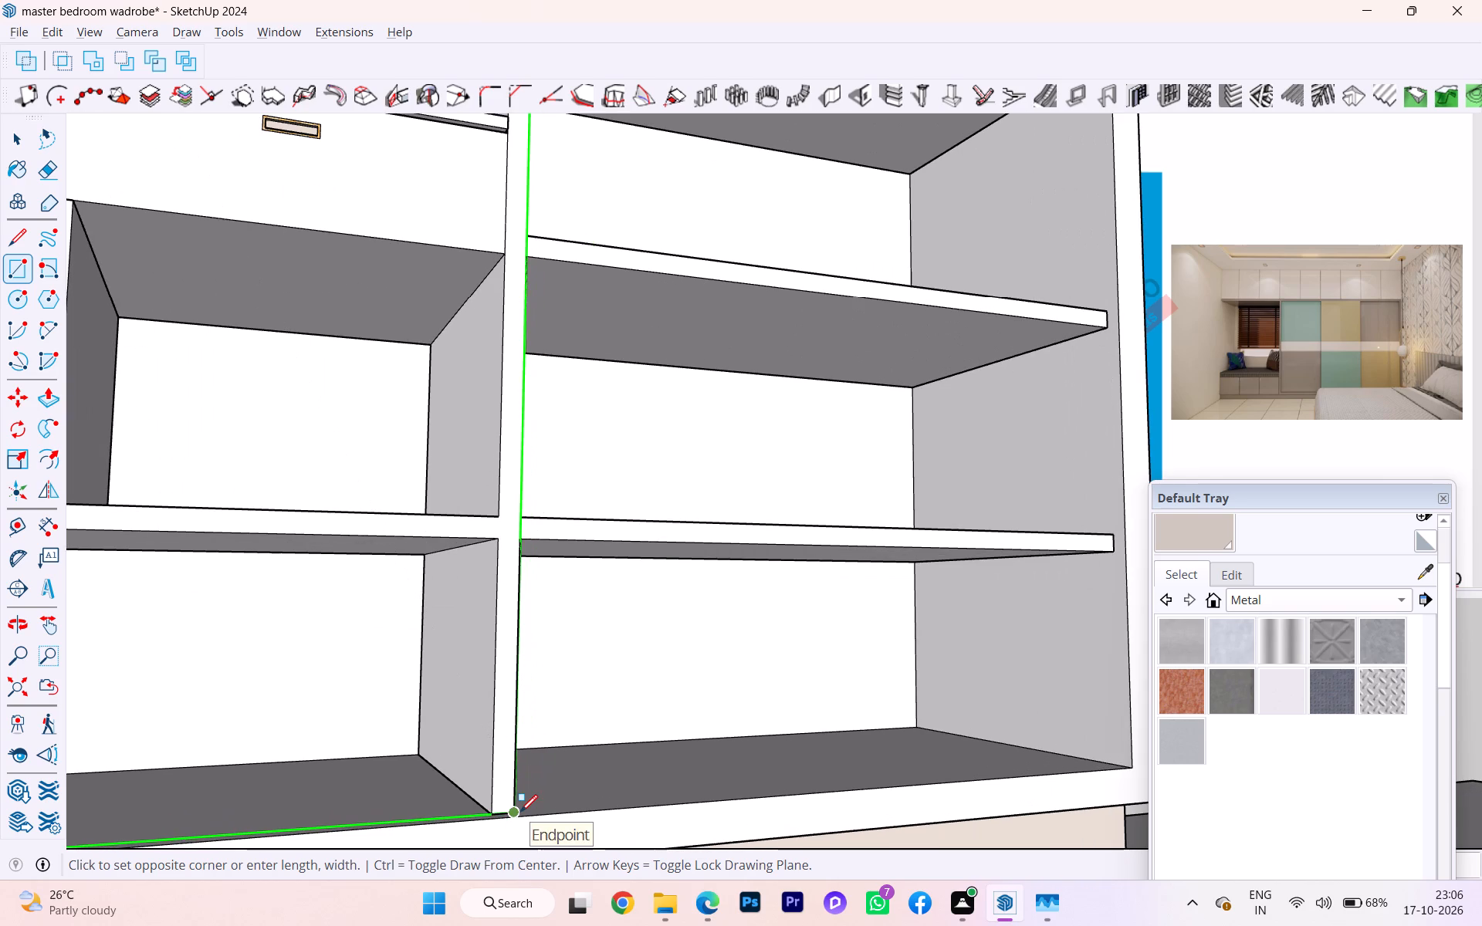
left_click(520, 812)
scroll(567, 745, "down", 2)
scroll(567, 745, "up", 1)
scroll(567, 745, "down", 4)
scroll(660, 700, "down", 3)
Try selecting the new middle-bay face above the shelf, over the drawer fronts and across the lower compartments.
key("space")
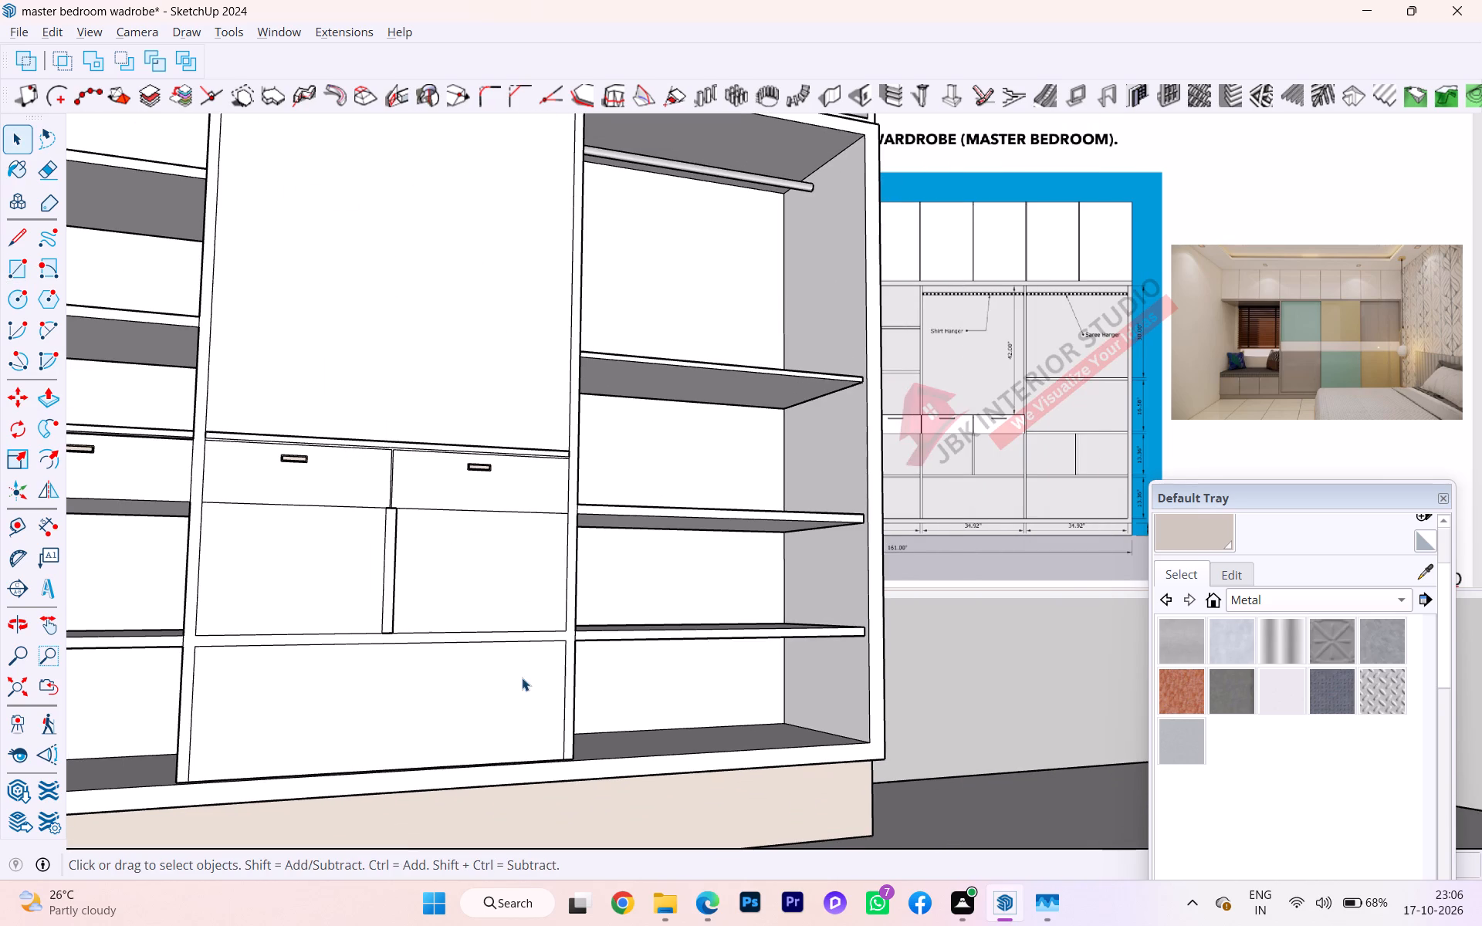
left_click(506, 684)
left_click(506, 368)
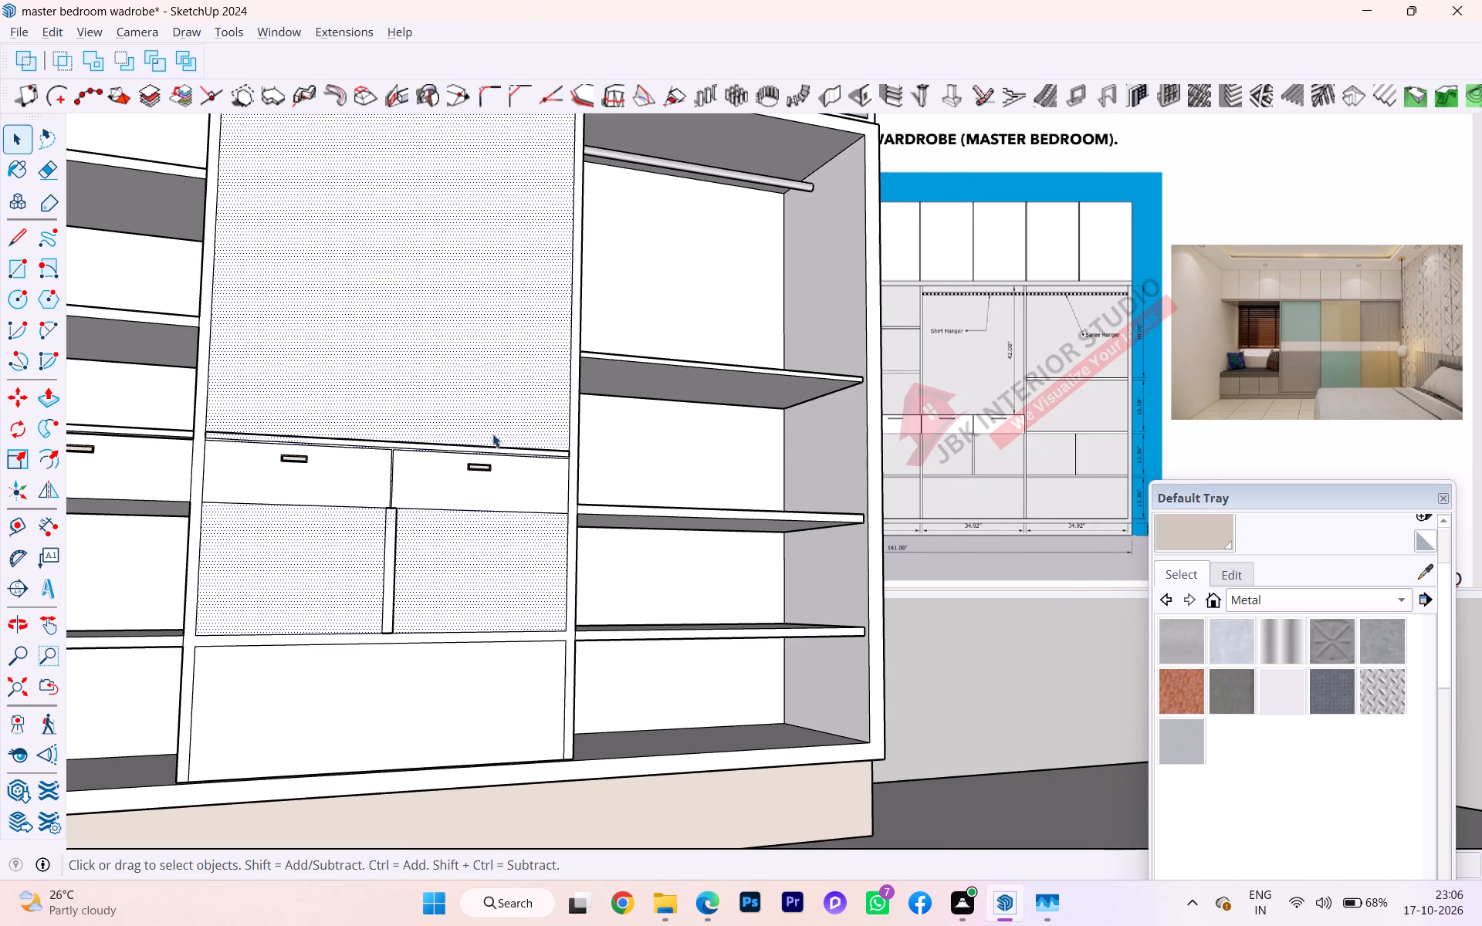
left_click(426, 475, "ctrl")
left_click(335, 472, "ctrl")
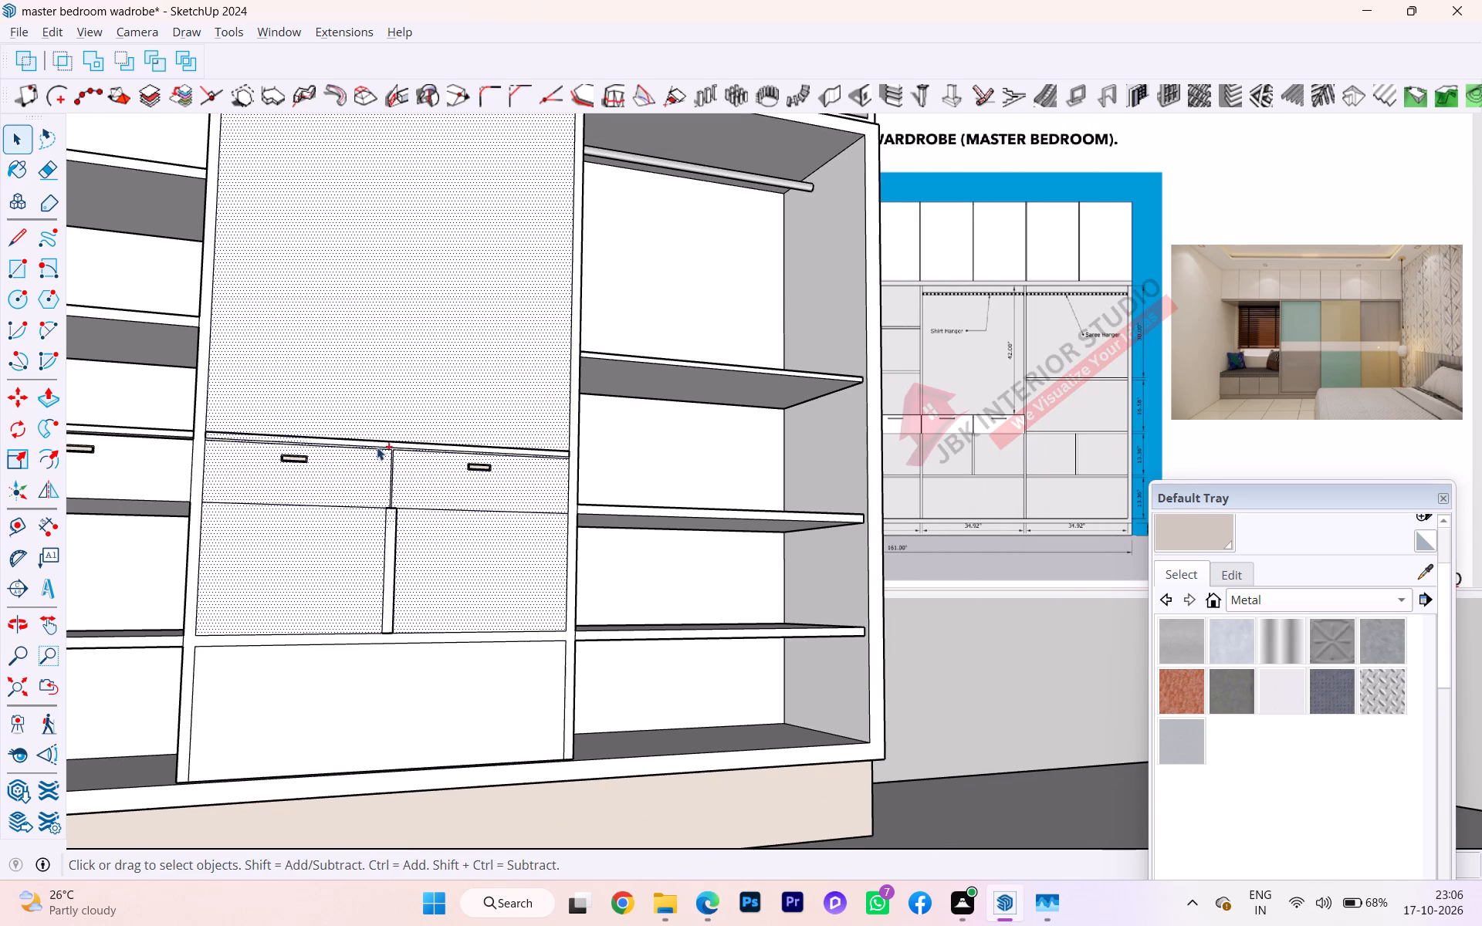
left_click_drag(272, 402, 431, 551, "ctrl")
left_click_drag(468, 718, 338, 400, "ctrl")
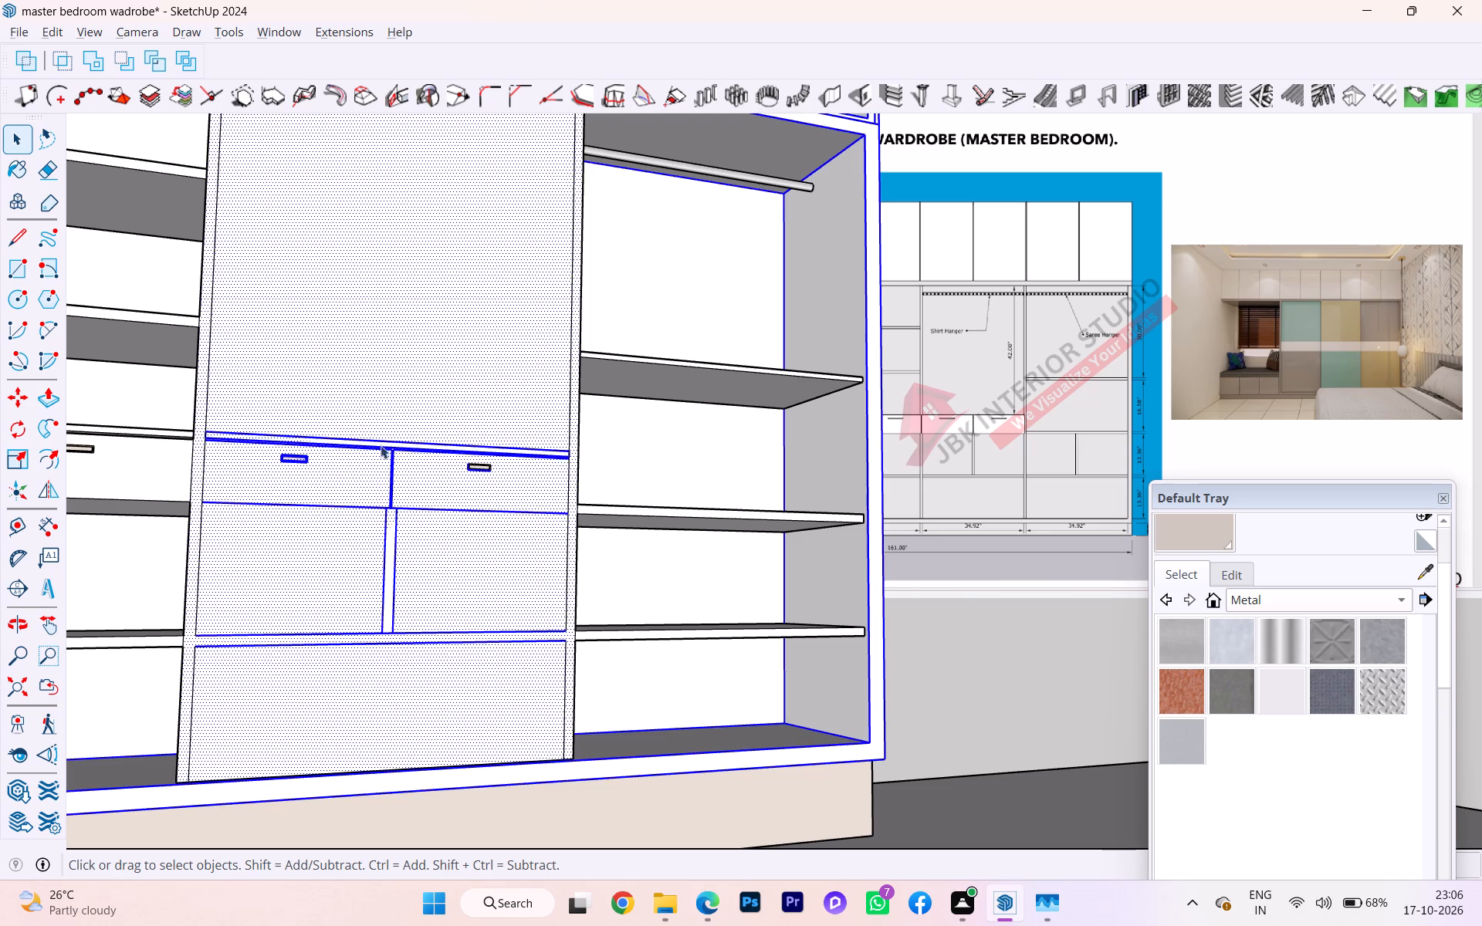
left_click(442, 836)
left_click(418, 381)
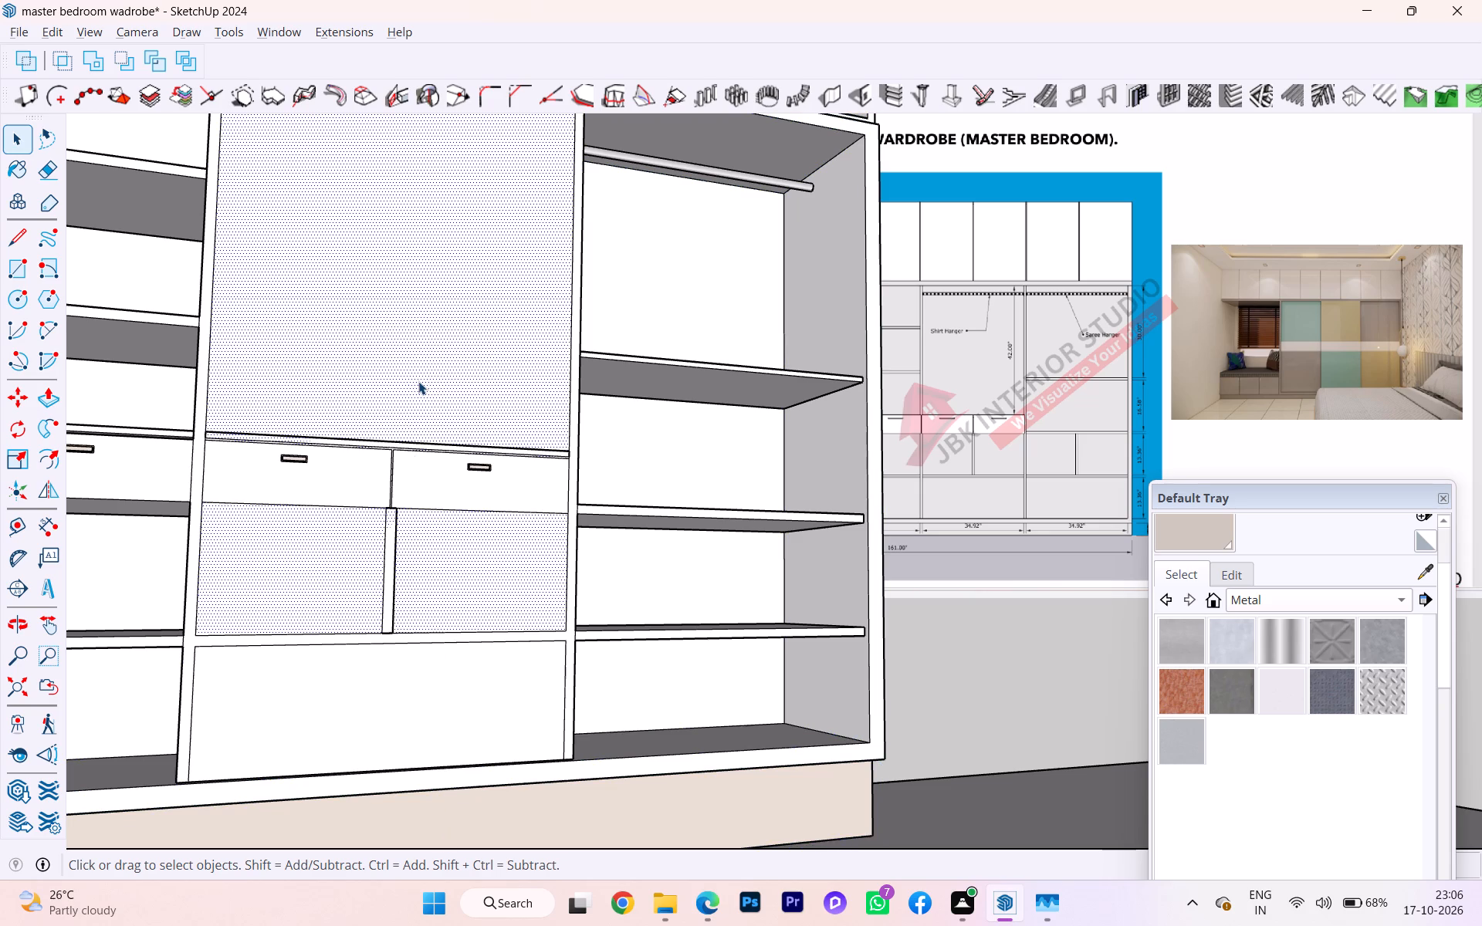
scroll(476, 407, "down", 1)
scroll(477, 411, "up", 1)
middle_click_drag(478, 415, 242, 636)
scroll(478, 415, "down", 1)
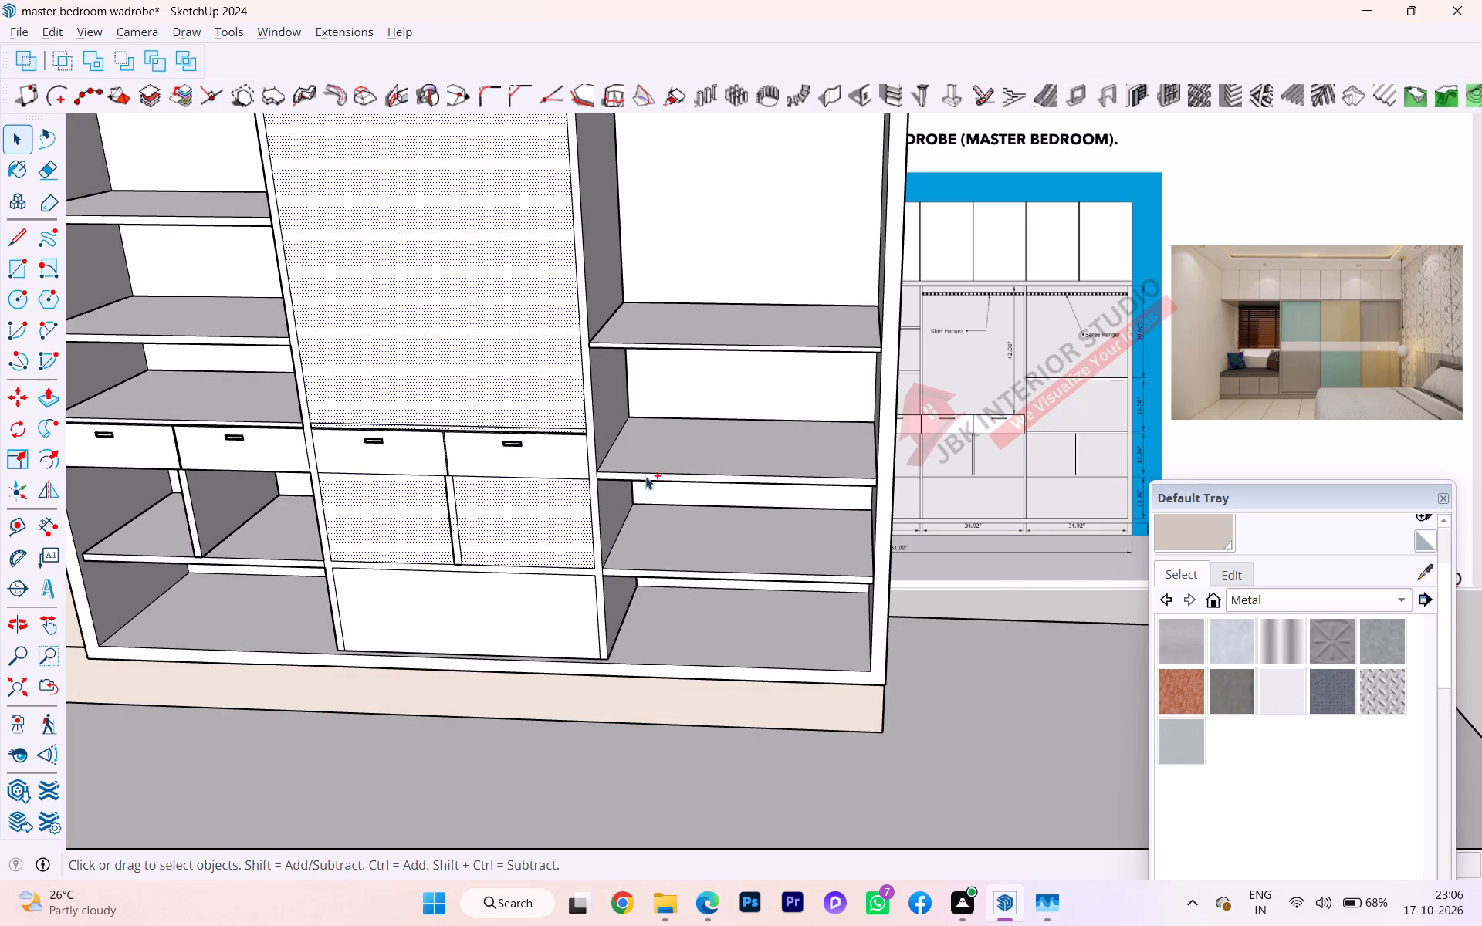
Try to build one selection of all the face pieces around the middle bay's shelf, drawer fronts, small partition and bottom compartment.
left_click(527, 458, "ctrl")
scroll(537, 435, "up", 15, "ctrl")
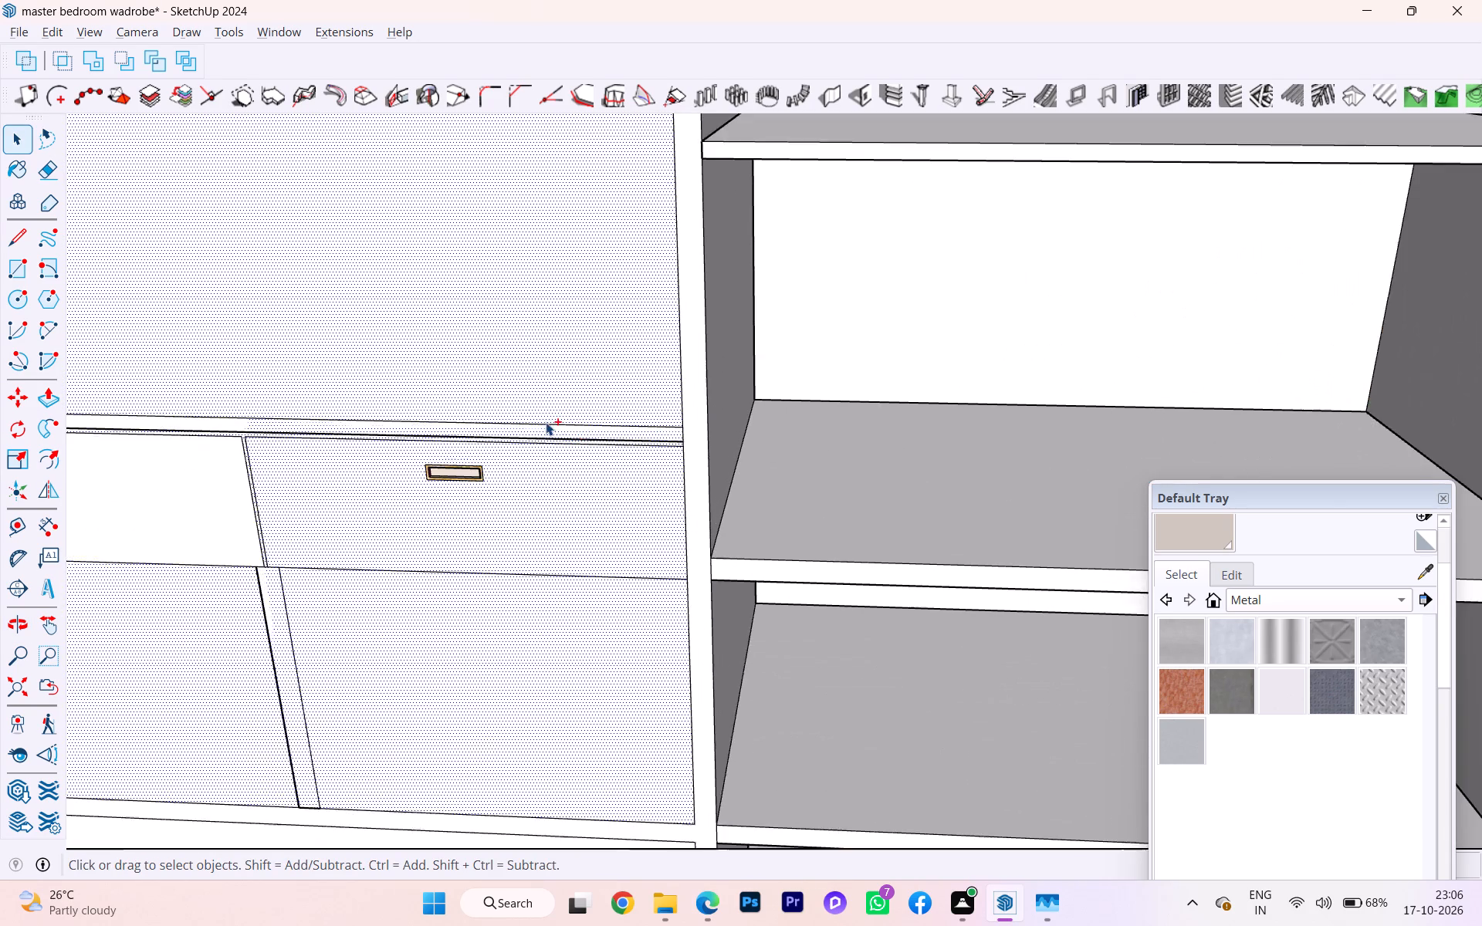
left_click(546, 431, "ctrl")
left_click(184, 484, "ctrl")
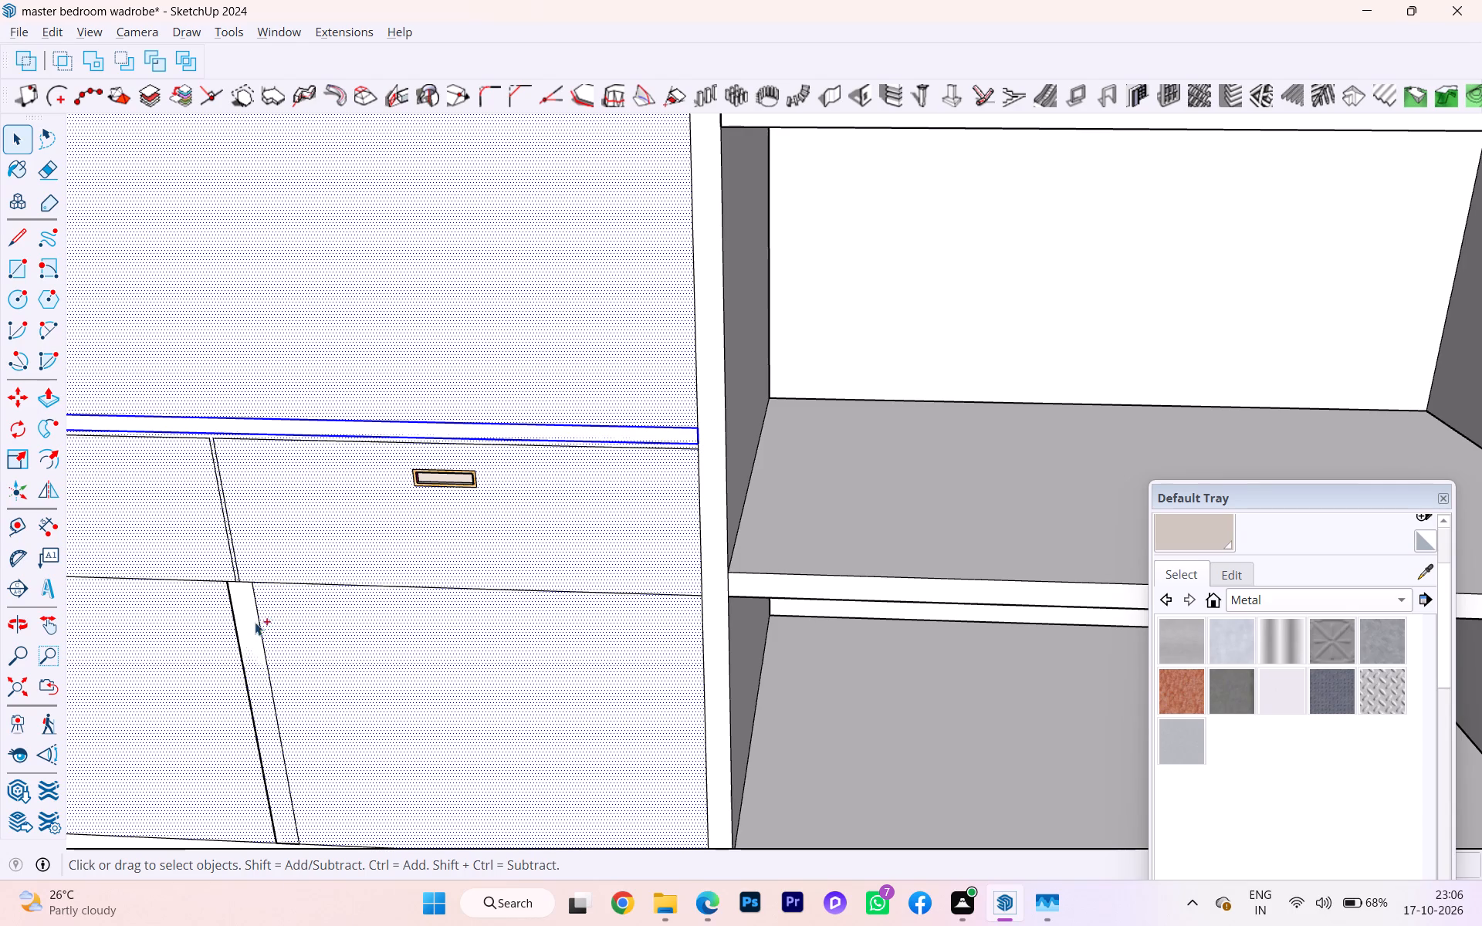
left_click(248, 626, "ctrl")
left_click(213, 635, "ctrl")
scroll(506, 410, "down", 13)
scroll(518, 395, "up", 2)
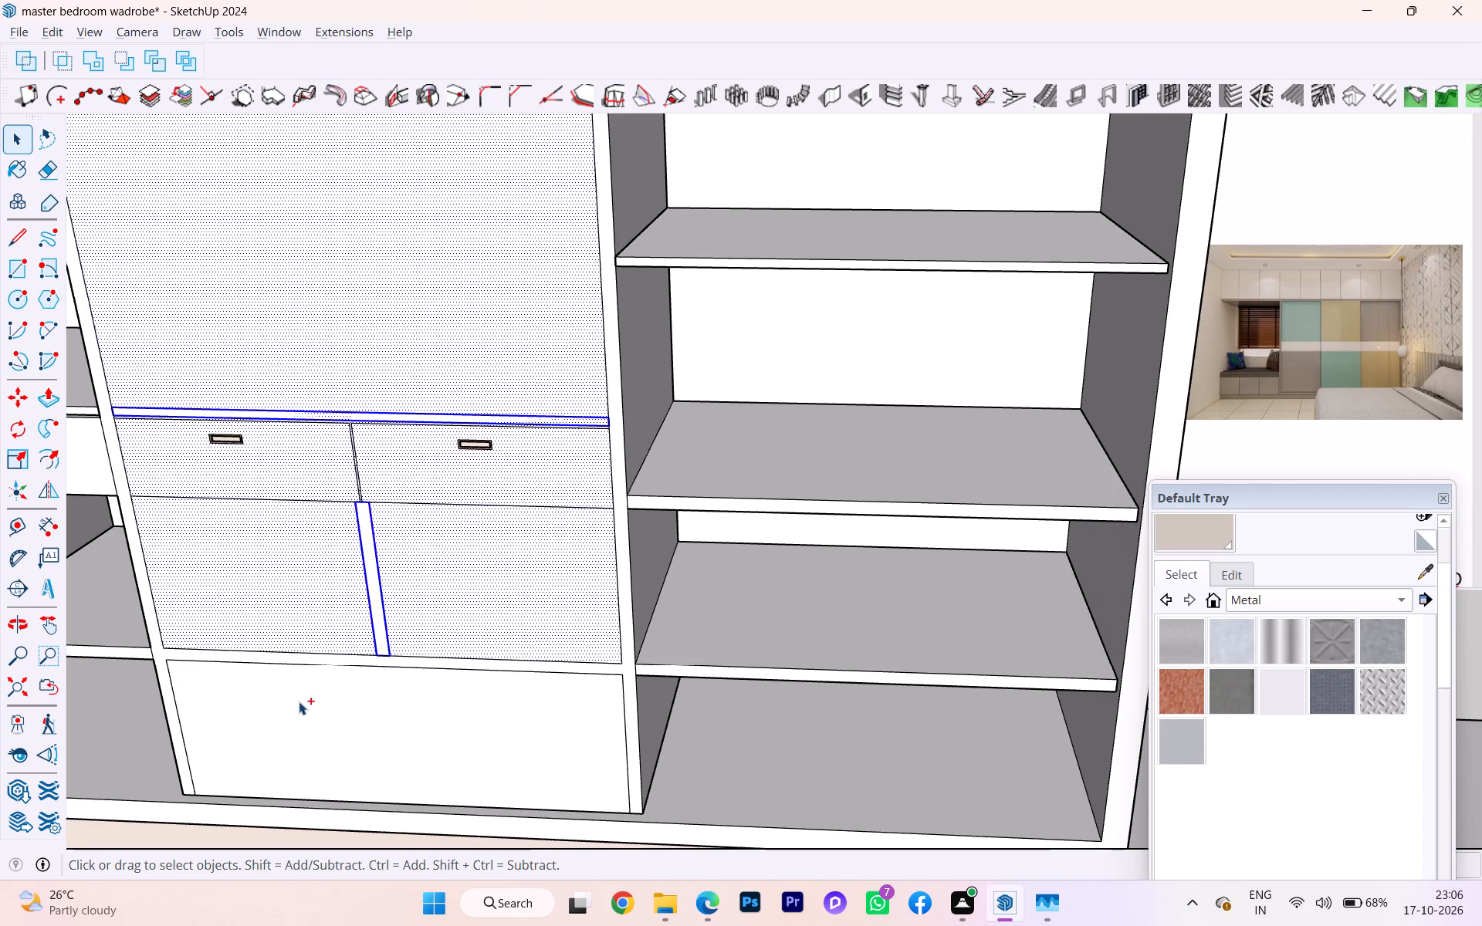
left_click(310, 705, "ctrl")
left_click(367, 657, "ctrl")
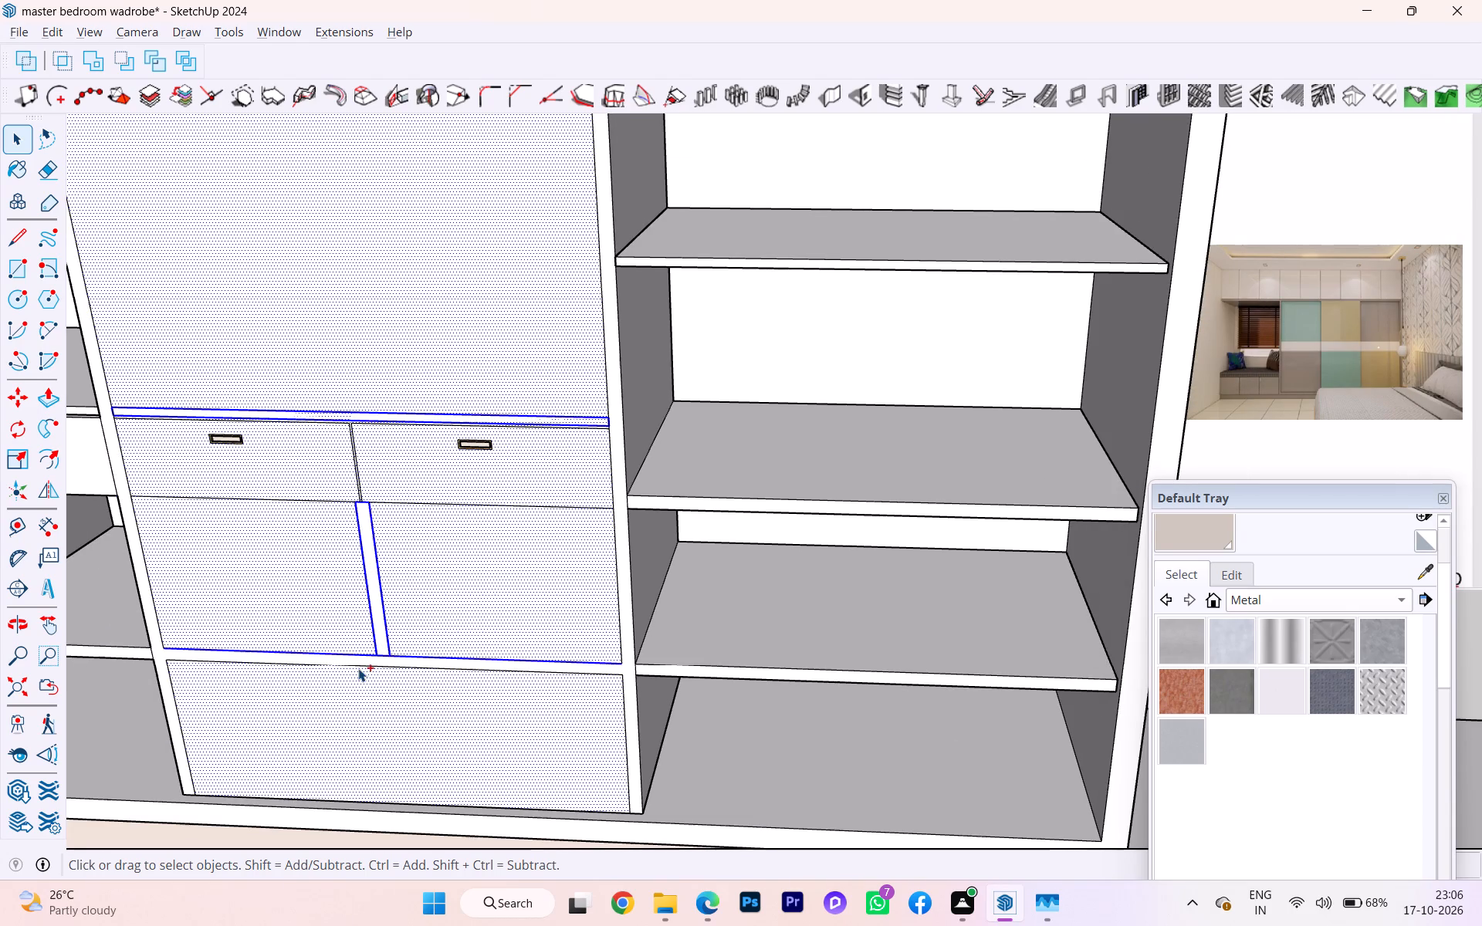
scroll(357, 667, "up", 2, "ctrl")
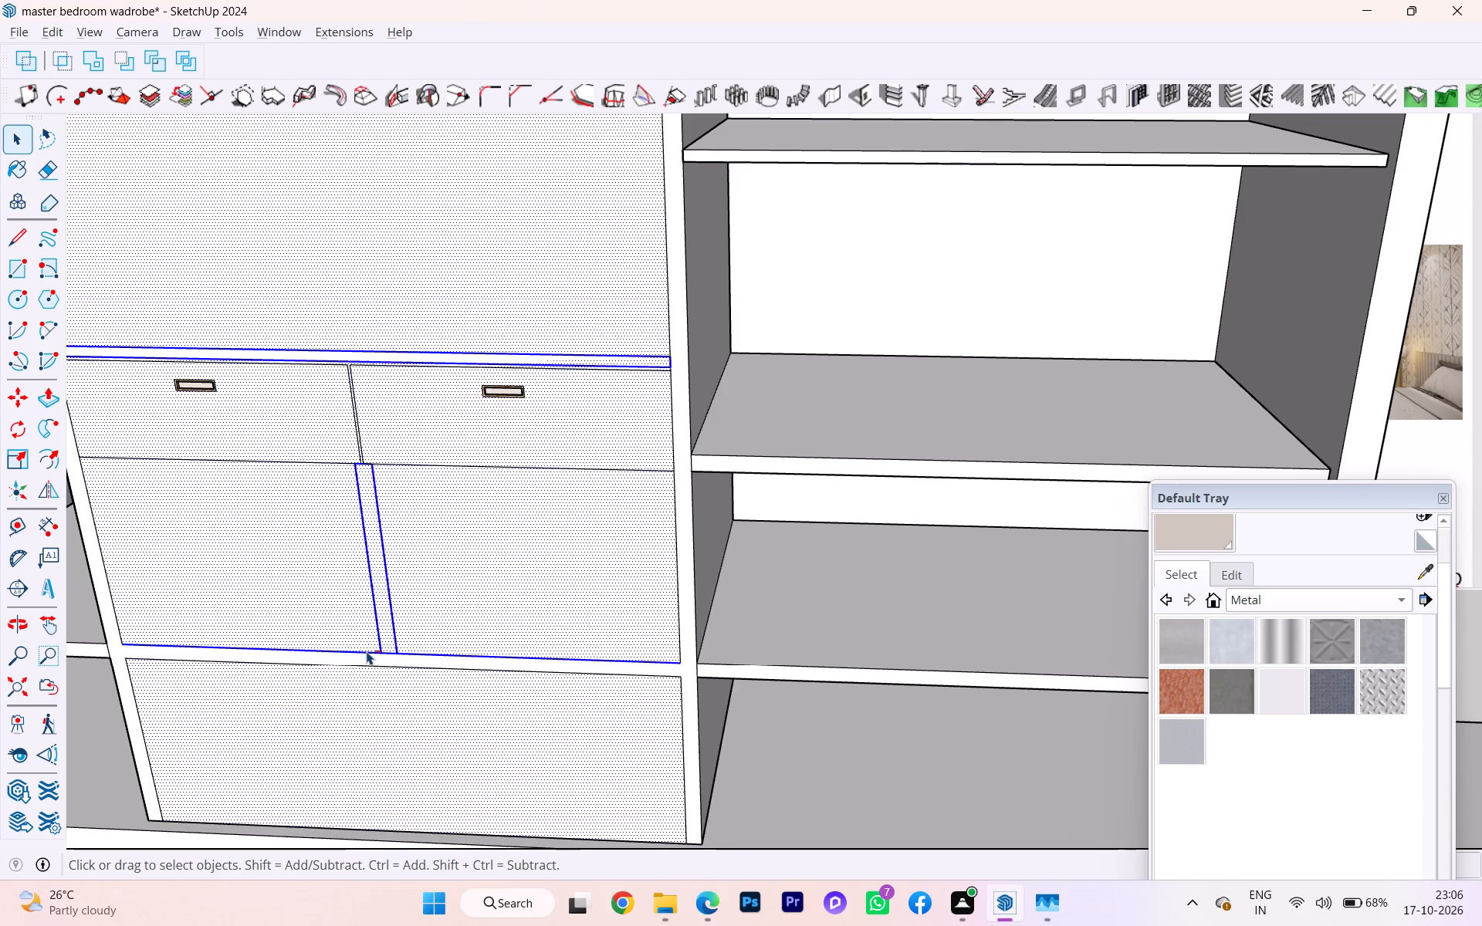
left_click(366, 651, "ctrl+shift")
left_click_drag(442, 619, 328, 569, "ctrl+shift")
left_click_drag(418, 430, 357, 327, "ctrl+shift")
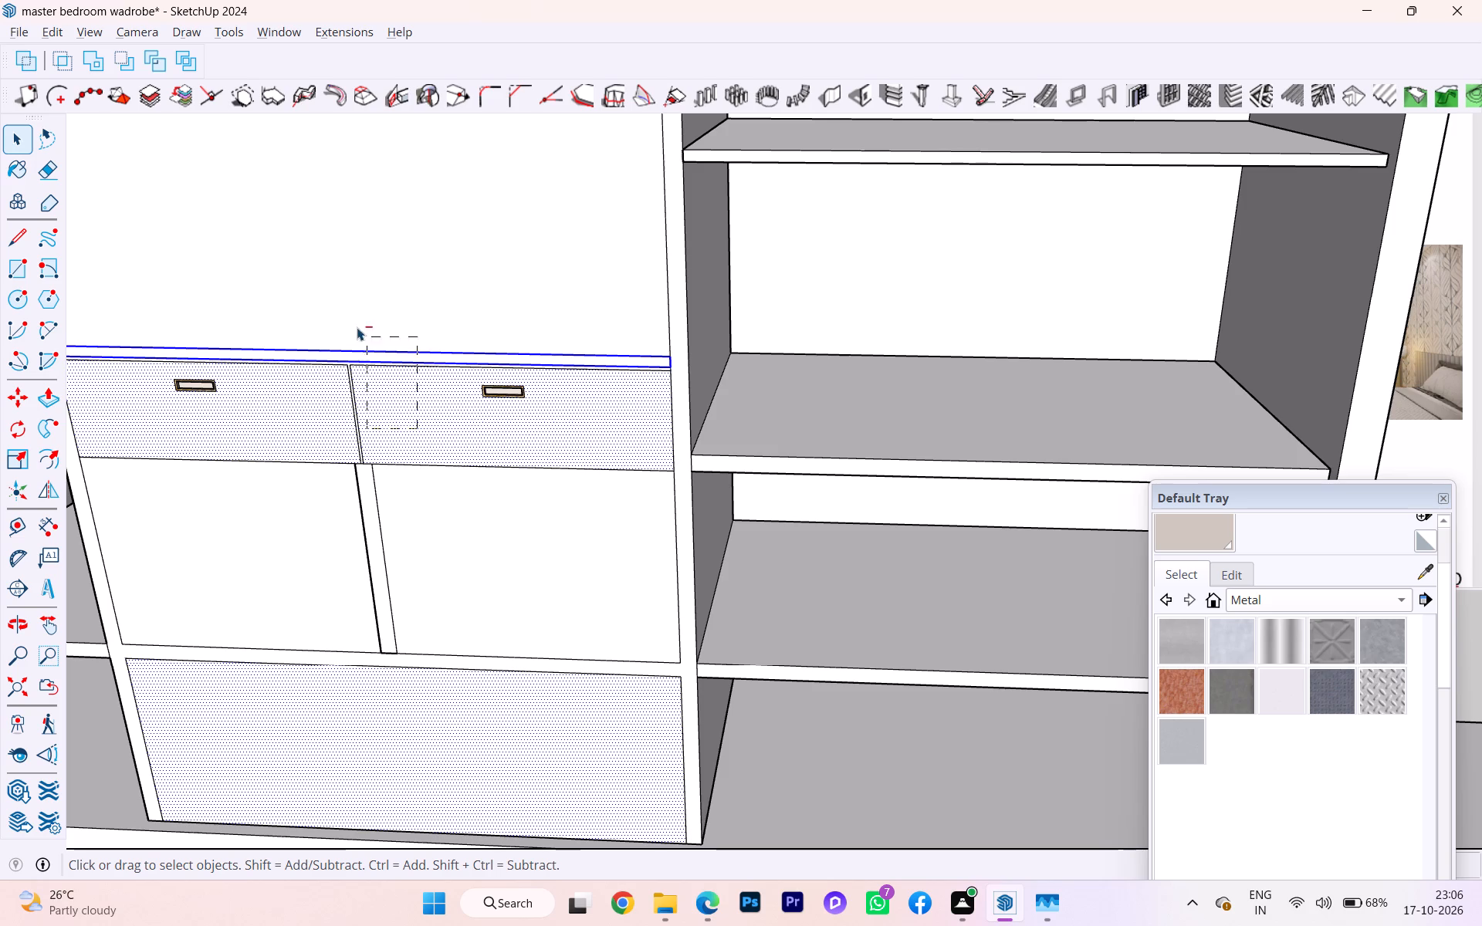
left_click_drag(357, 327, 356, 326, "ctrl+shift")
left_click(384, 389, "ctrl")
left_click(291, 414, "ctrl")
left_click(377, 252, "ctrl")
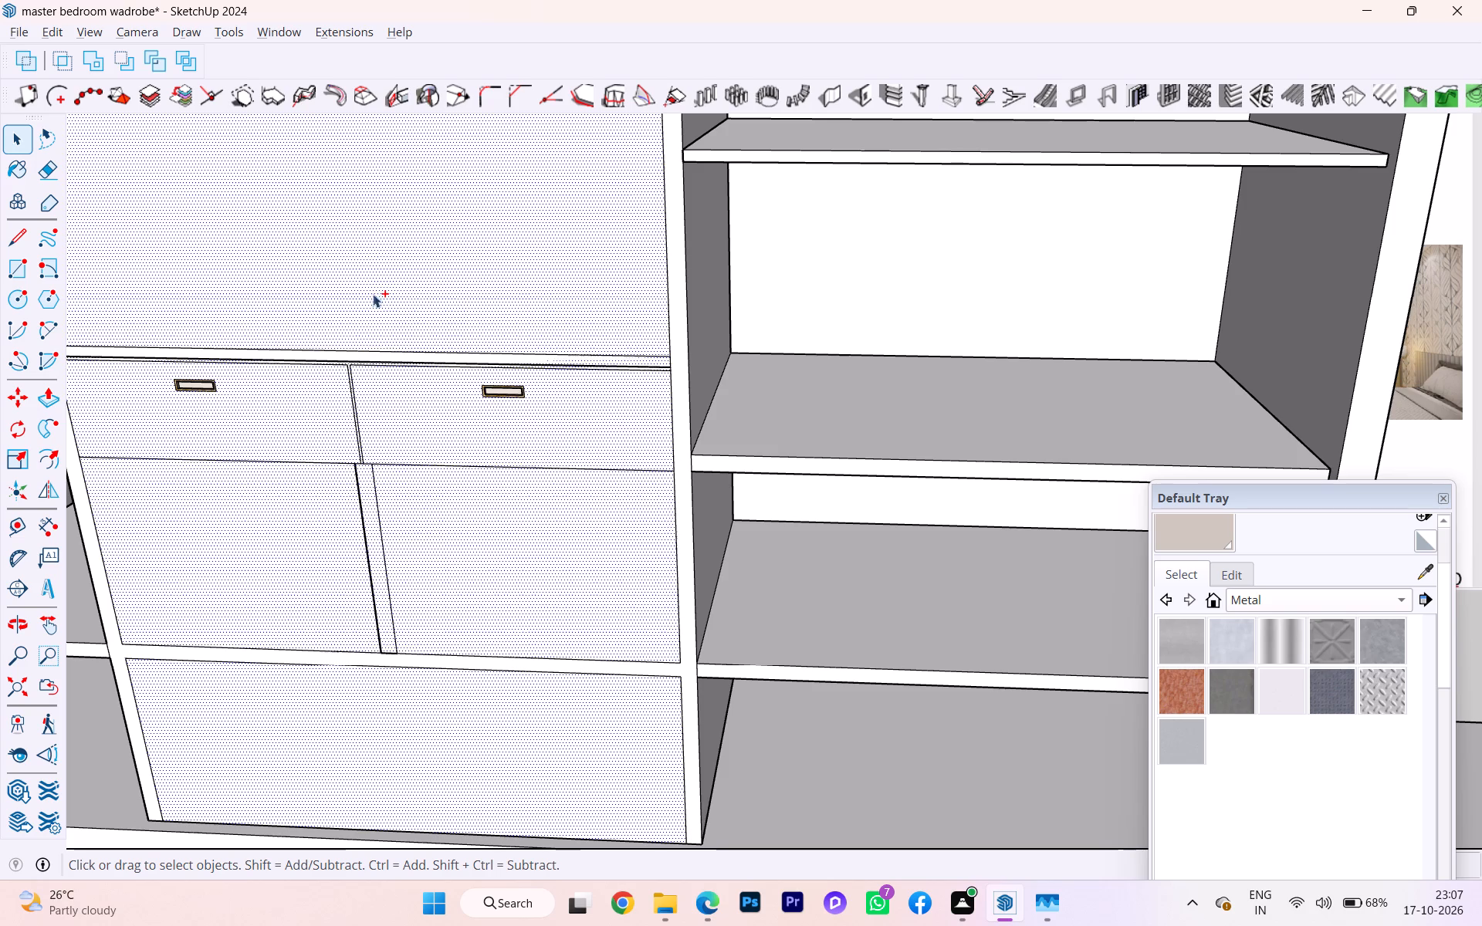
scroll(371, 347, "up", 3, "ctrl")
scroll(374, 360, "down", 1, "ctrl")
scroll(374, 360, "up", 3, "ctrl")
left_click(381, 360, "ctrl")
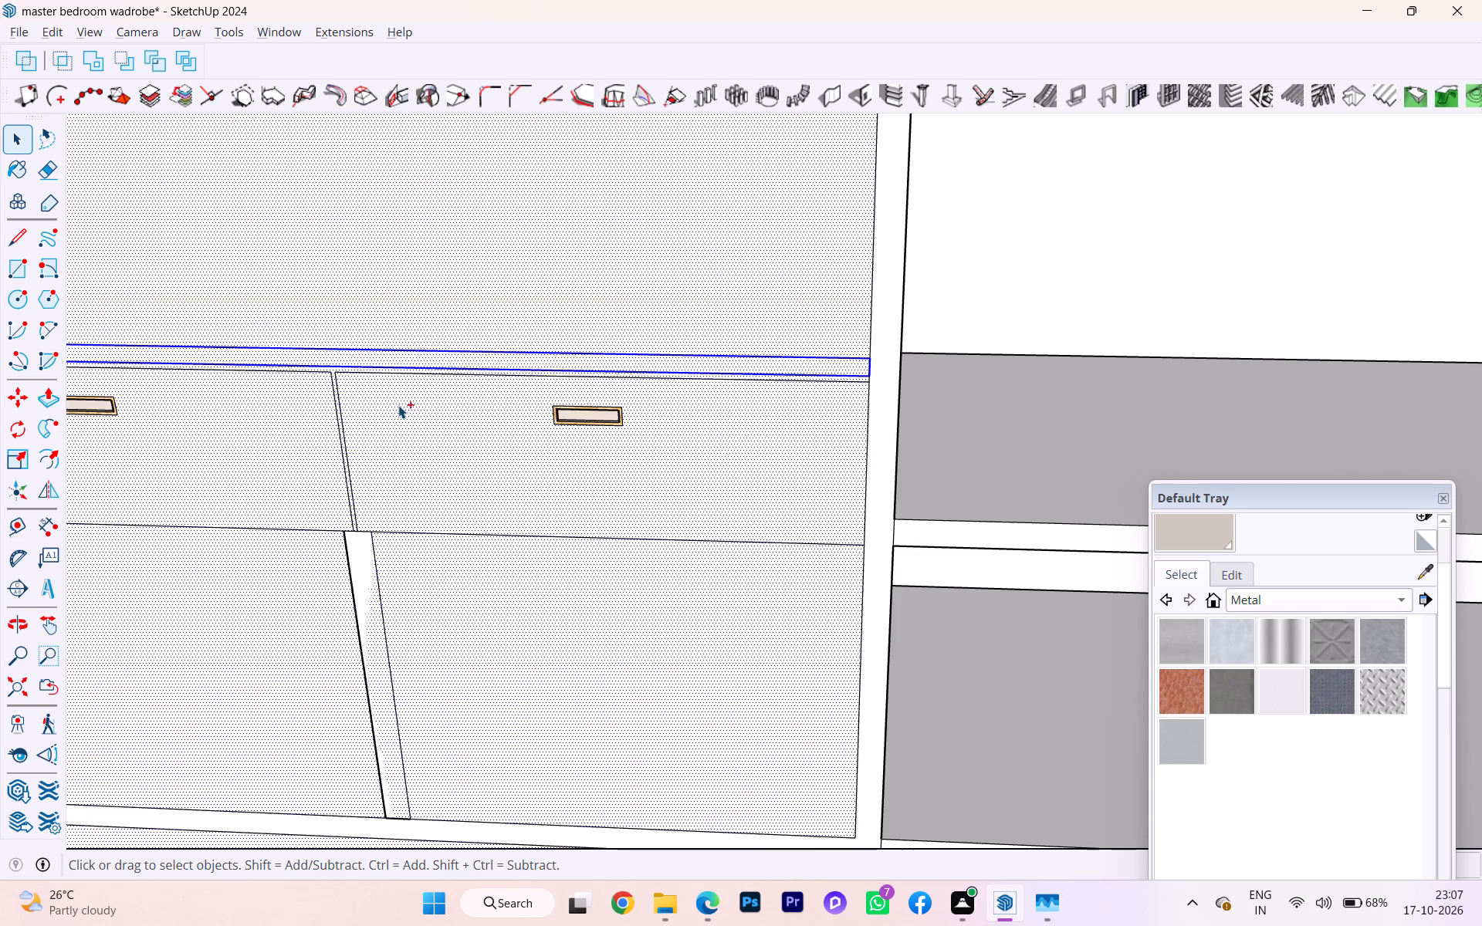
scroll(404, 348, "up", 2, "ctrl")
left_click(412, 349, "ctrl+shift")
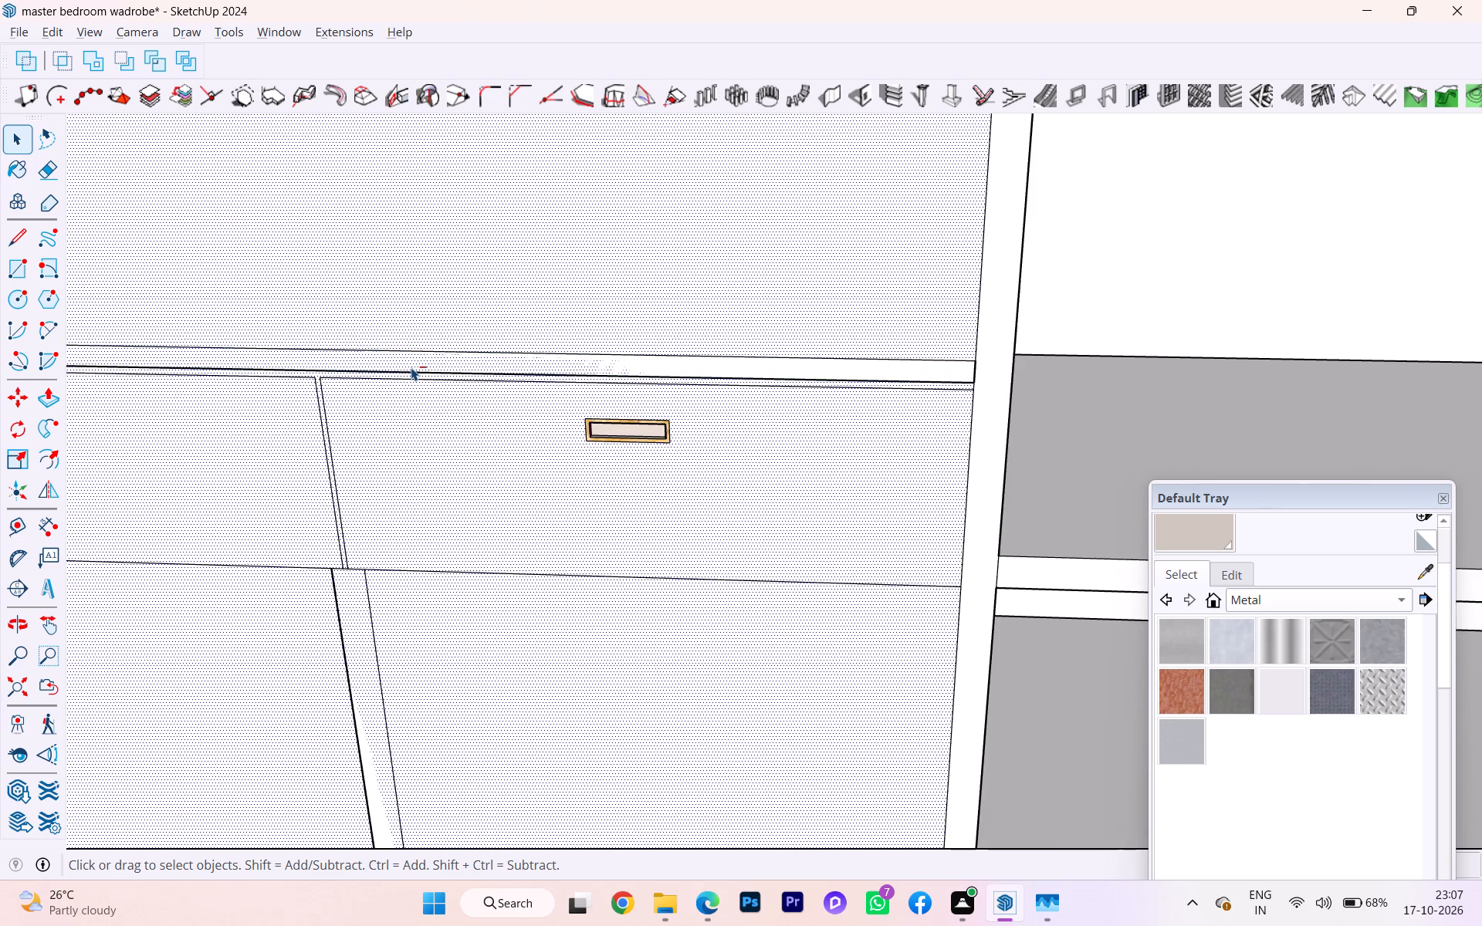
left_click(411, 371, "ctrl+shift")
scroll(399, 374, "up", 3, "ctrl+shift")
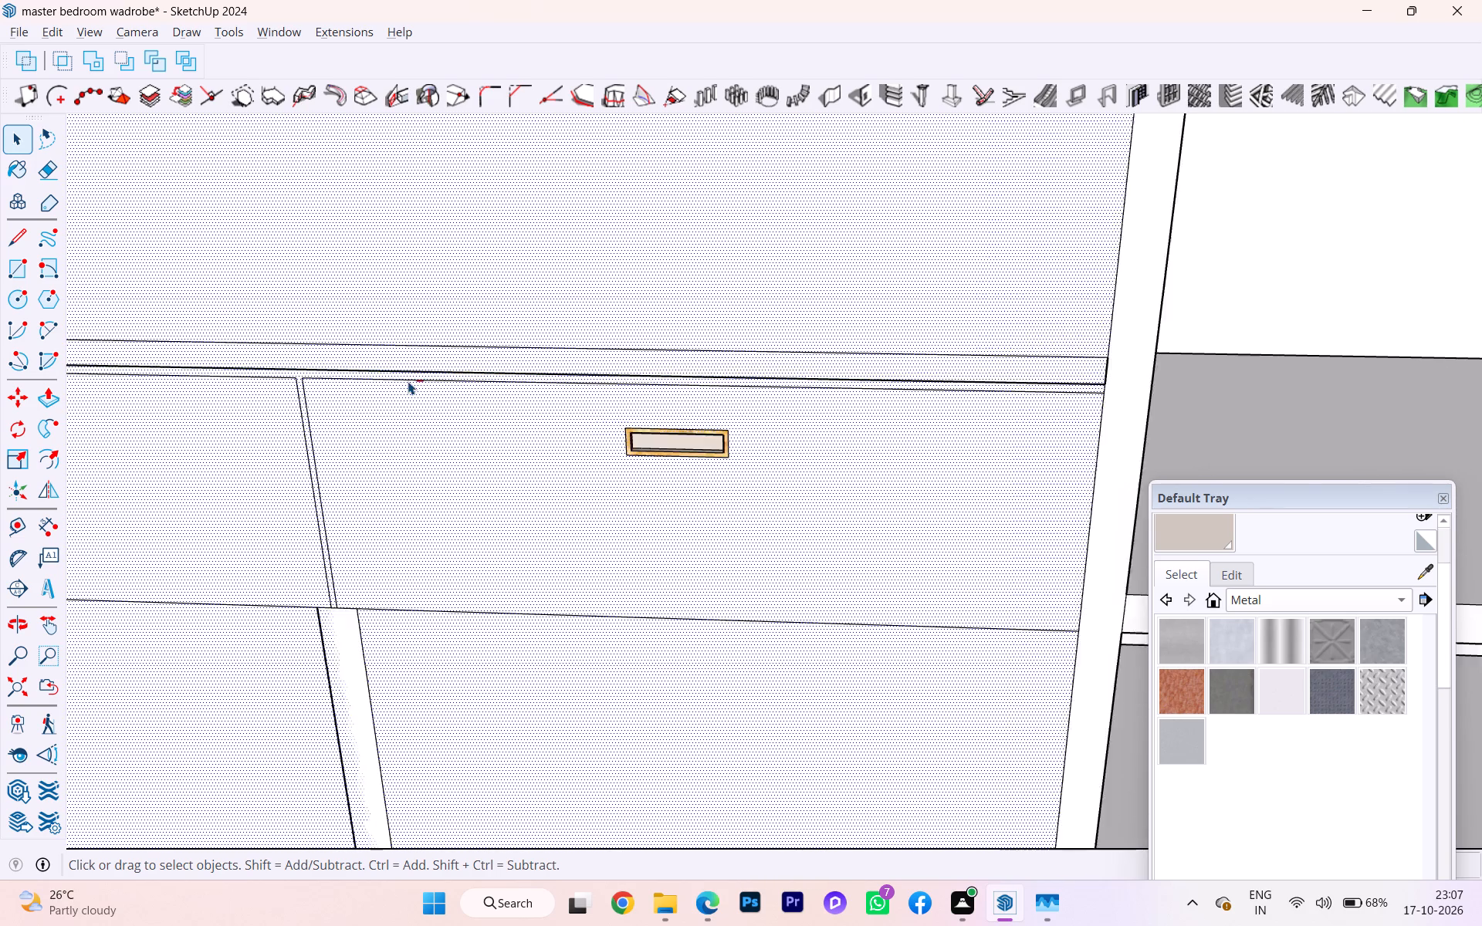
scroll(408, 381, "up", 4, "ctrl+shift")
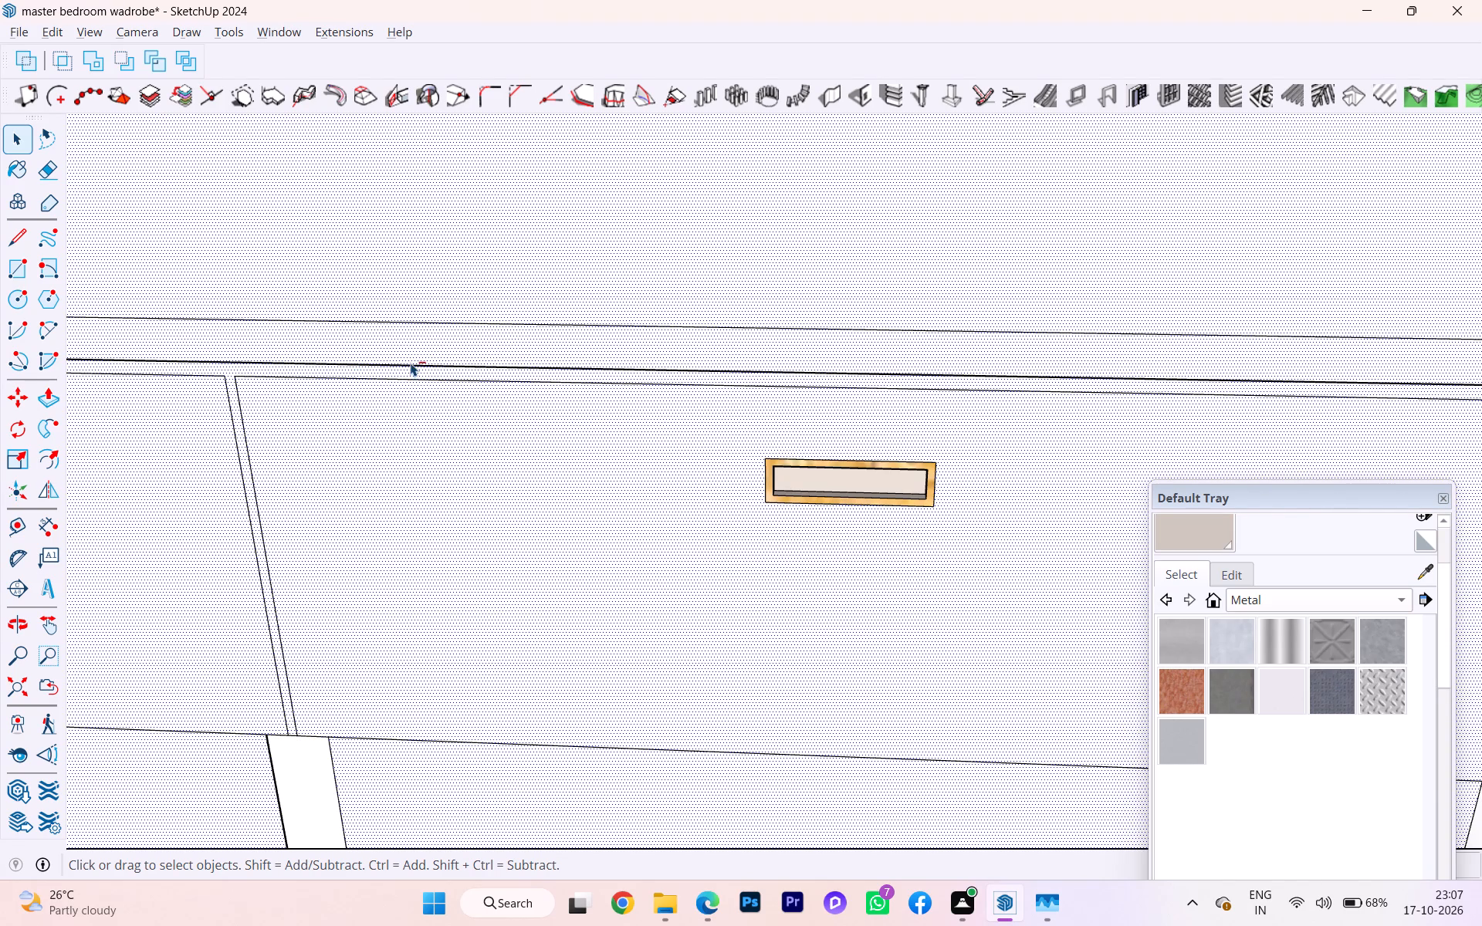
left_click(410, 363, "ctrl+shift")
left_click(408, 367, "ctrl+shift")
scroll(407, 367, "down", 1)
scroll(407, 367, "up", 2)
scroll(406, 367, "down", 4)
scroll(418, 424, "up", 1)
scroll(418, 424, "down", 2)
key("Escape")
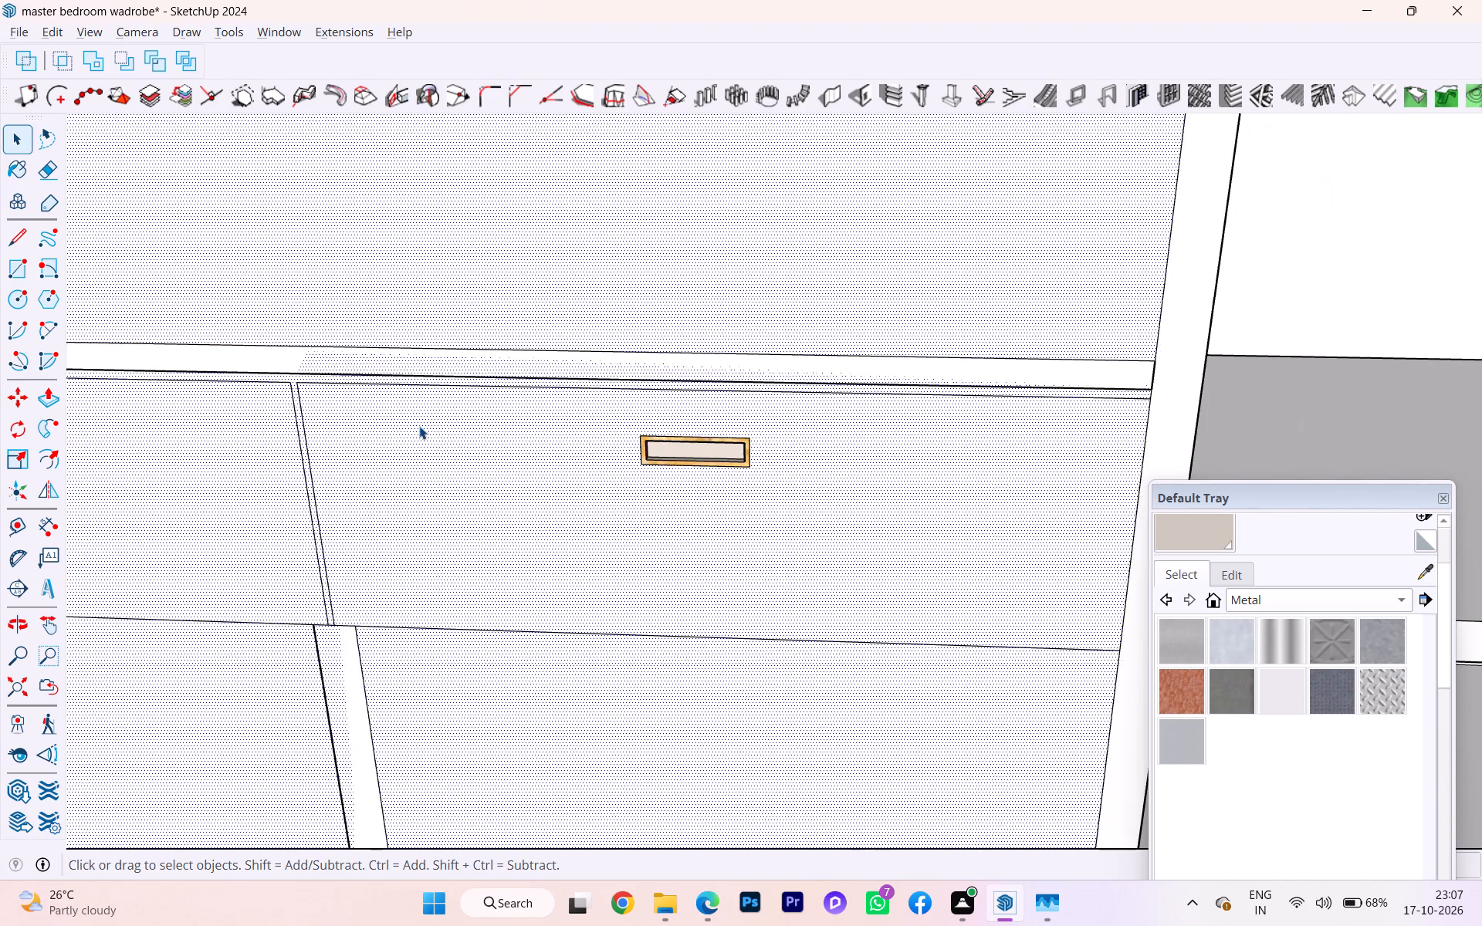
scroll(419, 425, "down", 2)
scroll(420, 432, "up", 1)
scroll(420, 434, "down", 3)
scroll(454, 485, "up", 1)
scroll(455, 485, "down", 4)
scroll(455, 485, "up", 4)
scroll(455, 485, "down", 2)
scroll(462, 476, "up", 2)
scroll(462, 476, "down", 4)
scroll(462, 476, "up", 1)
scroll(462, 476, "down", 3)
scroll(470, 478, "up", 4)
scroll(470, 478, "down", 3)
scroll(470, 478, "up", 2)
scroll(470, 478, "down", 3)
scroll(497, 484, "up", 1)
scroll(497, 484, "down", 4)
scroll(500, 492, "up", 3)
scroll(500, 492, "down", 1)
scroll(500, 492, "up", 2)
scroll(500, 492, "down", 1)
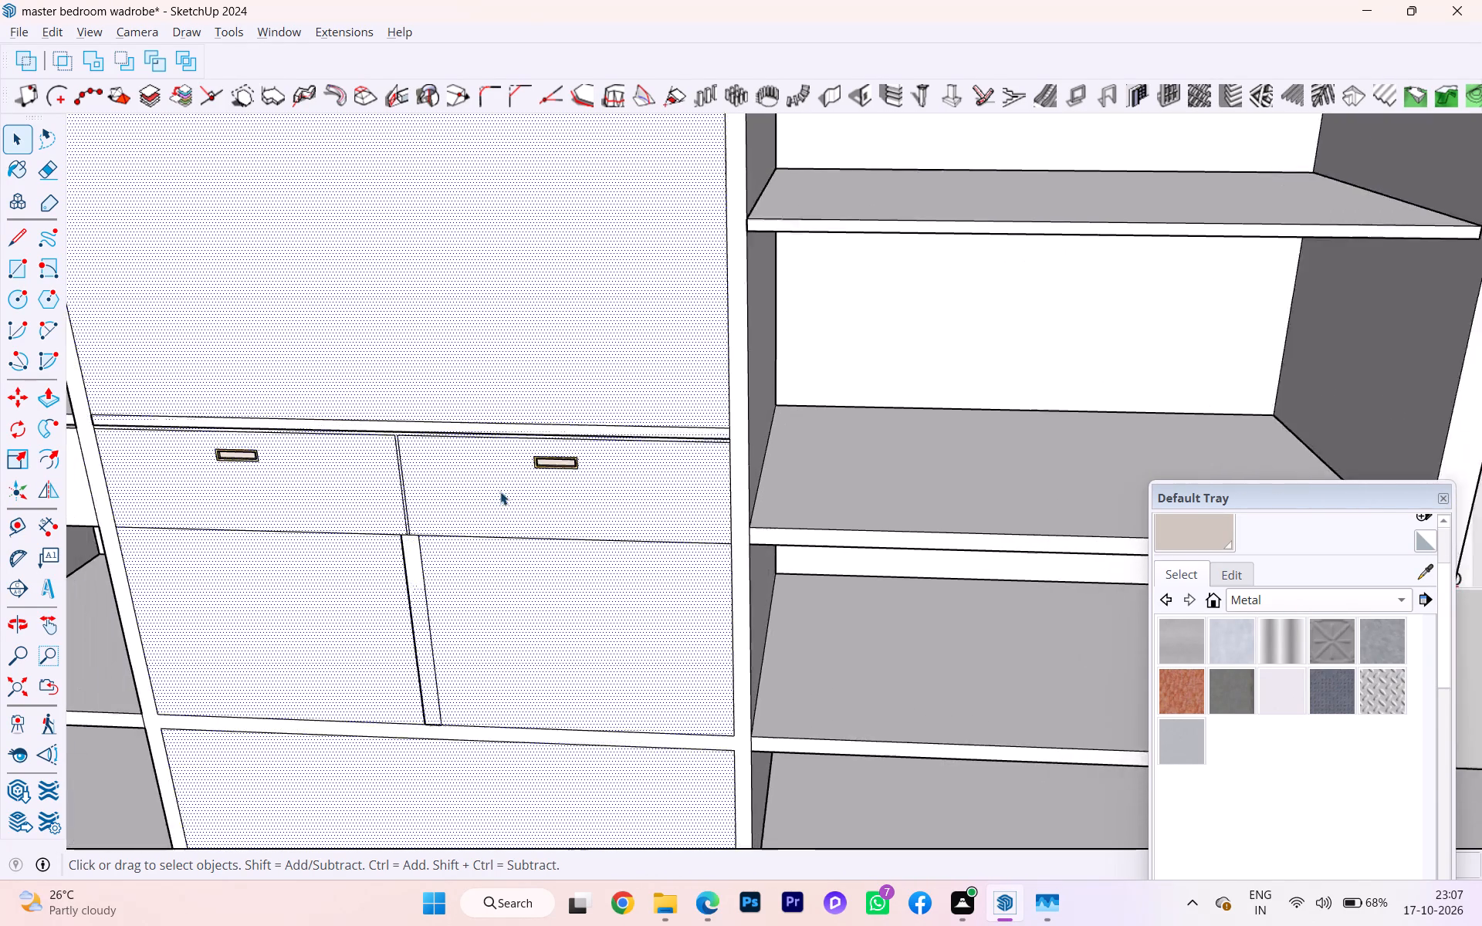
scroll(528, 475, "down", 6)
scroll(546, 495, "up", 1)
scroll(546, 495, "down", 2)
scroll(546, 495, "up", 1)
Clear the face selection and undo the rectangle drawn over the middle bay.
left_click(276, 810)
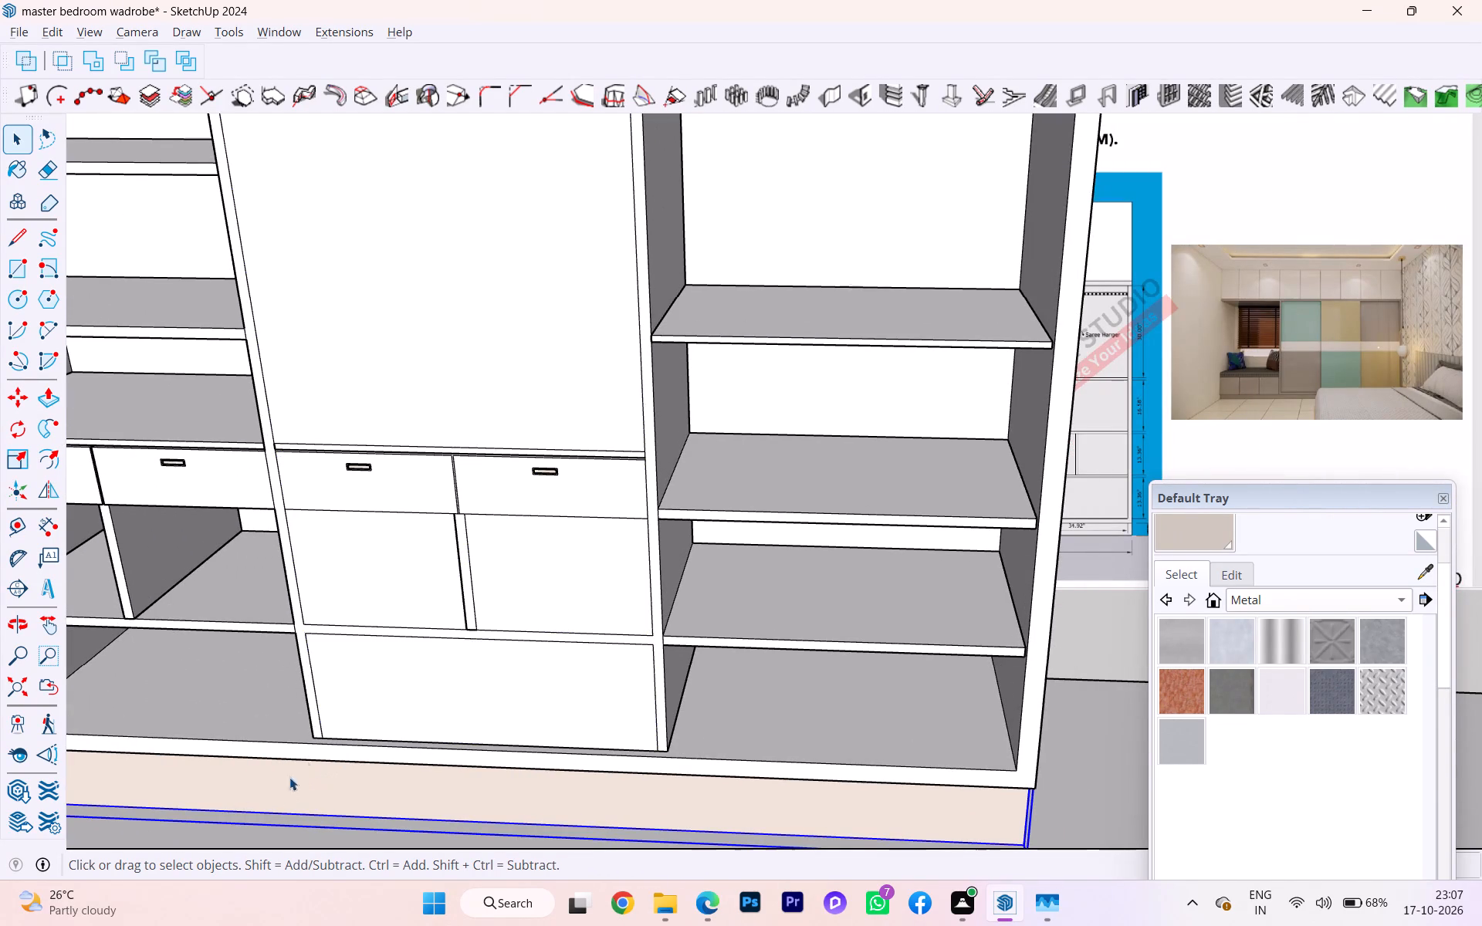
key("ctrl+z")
Draw a vertical rectangle over the upper front of the wardrobe's end bay, from the divider's upper corner to the far end of the second shelf.
scroll(611, 529, "down", 5)
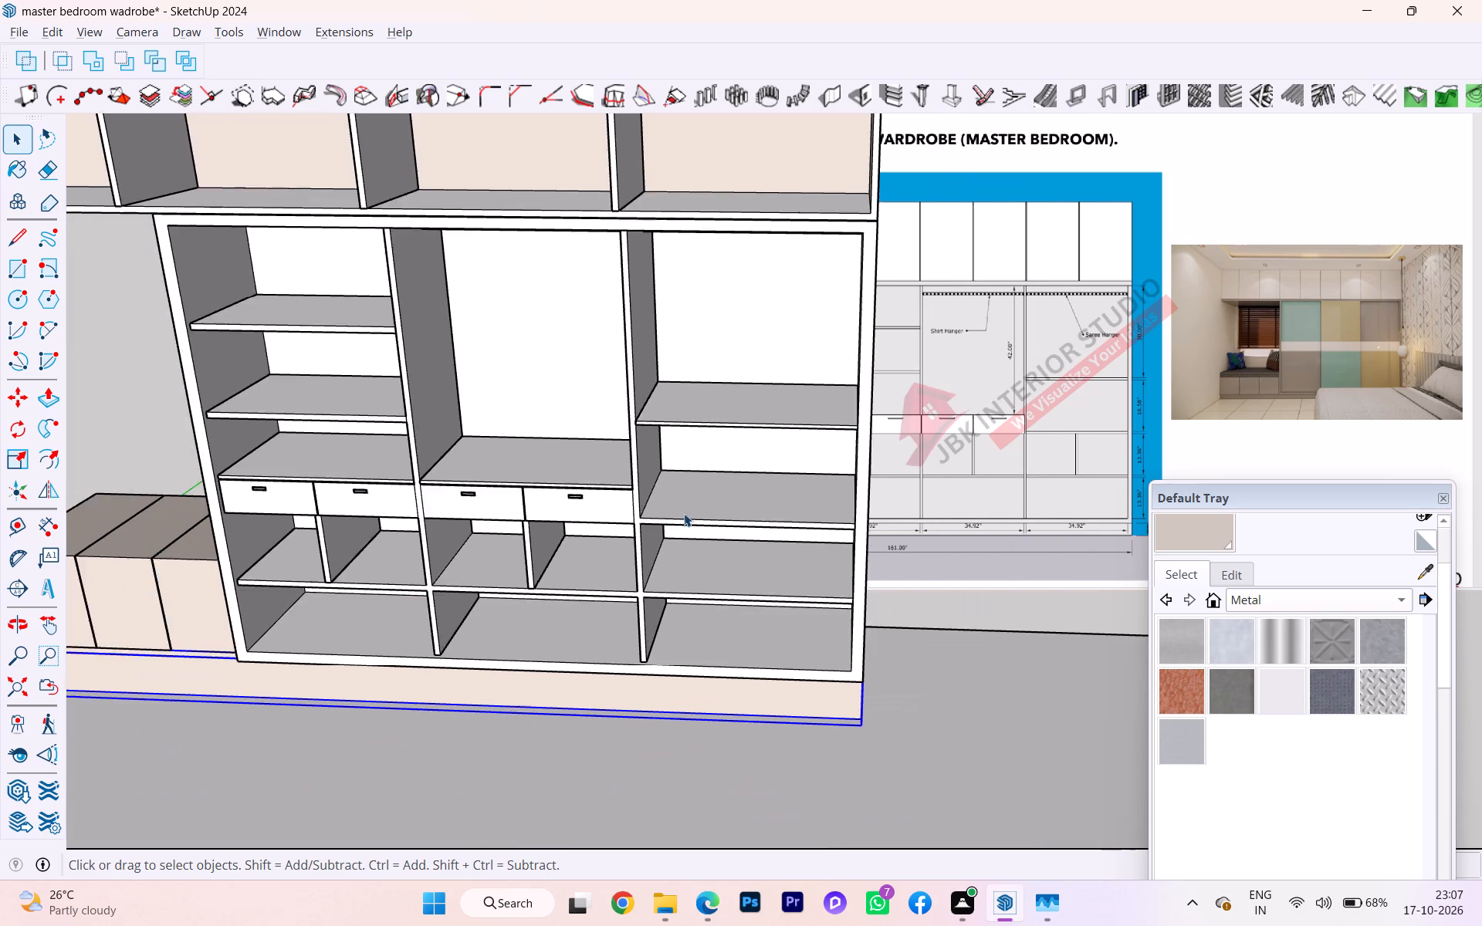
scroll(684, 513, "down", 2)
middle_click_drag(721, 397, 791, 276)
scroll(754, 284, "up", 3)
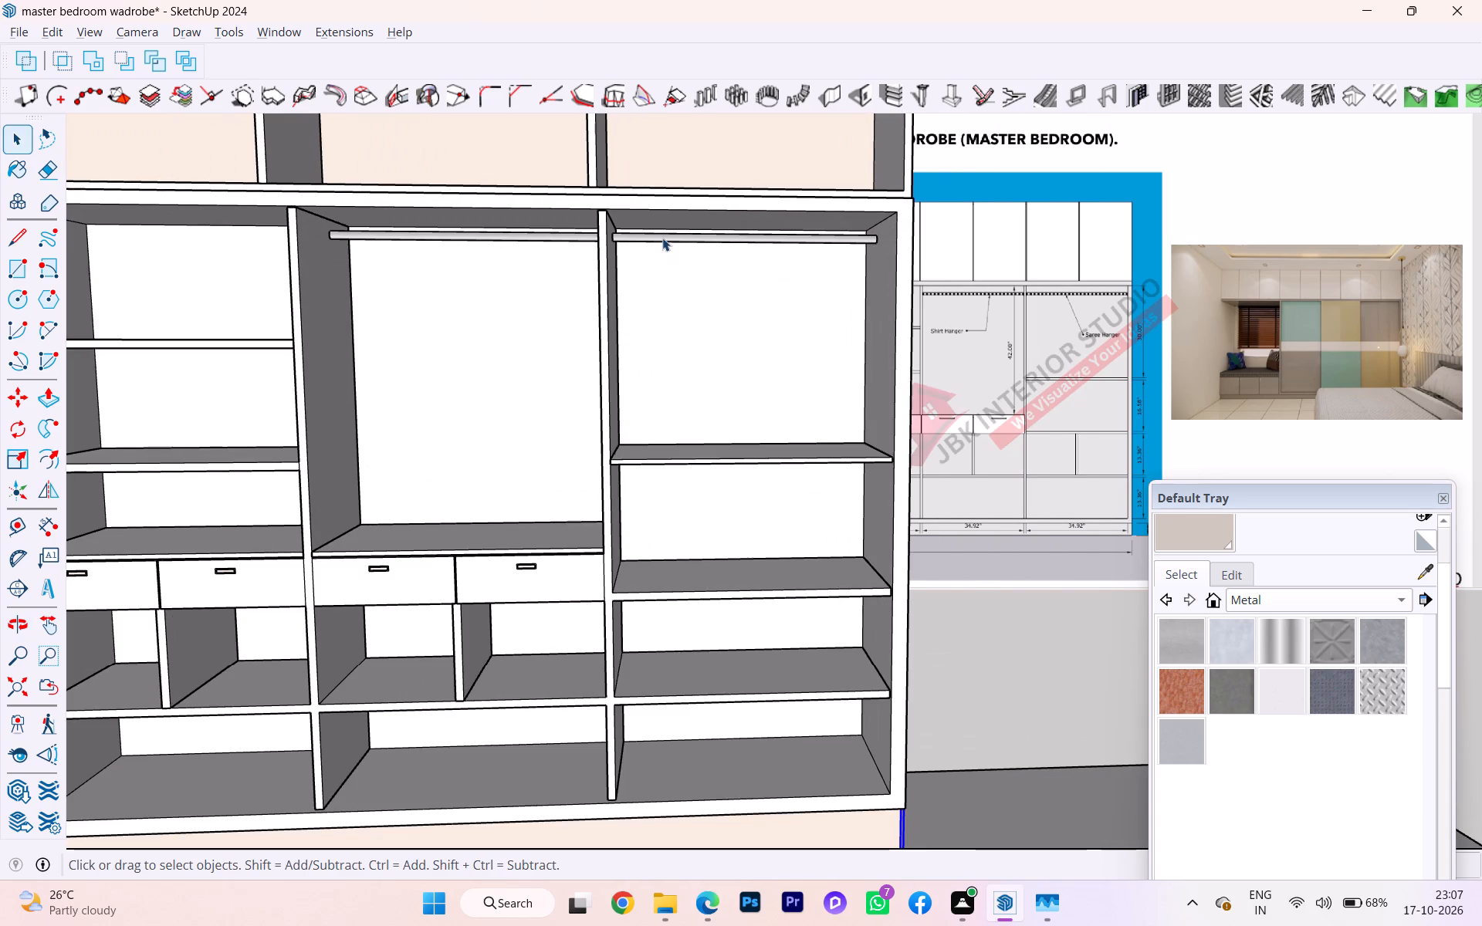
key("t")
key("r")
scroll(612, 228, "up", 7)
left_click(591, 198)
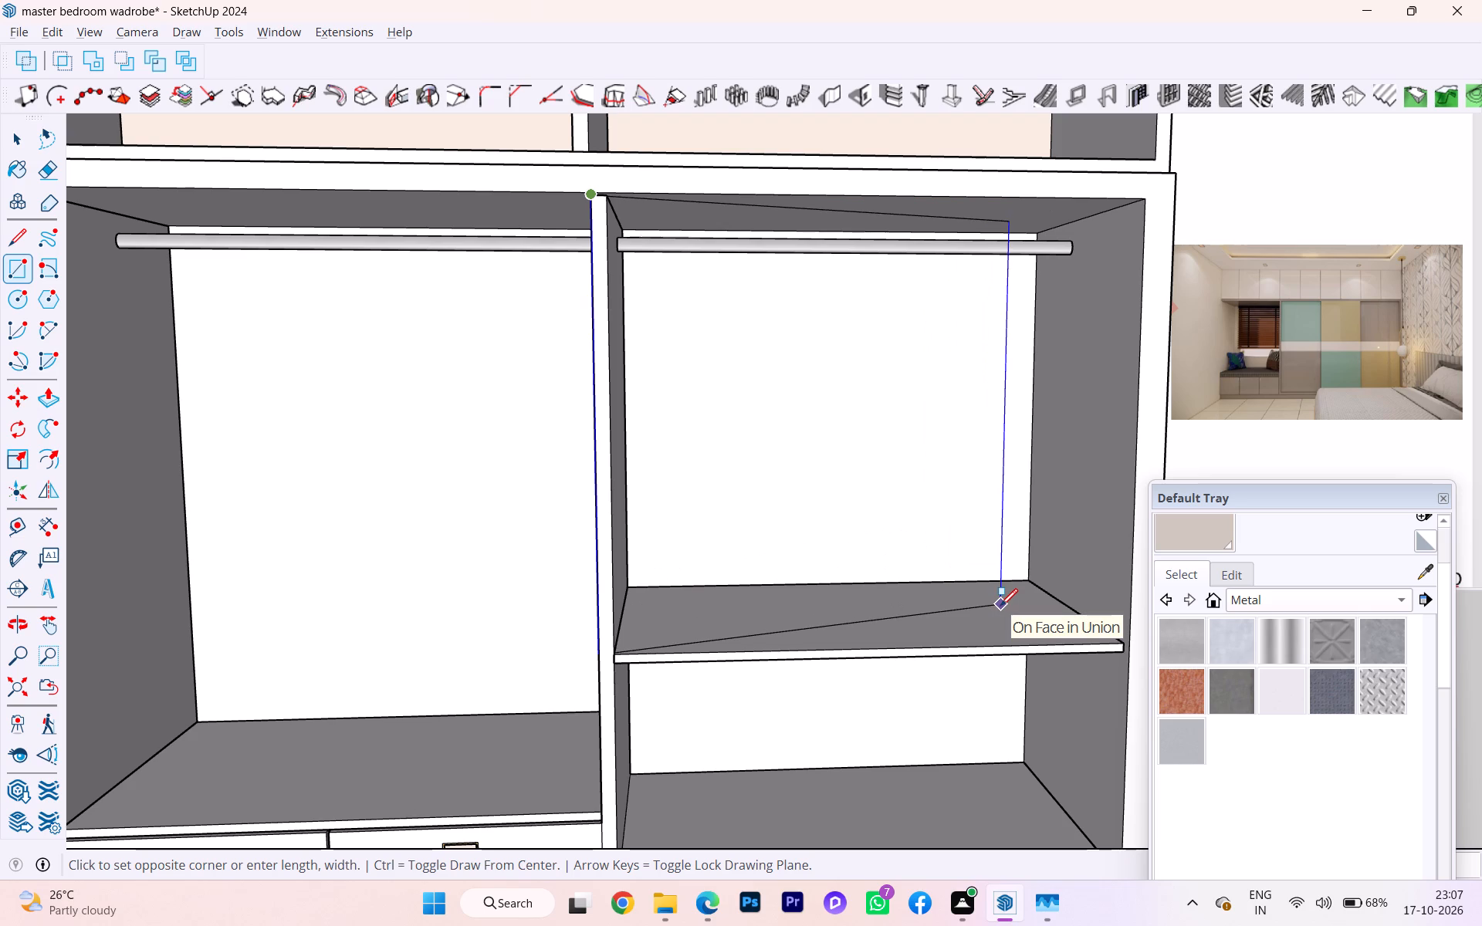
key("Left")
scroll(1036, 670, "down", 2)
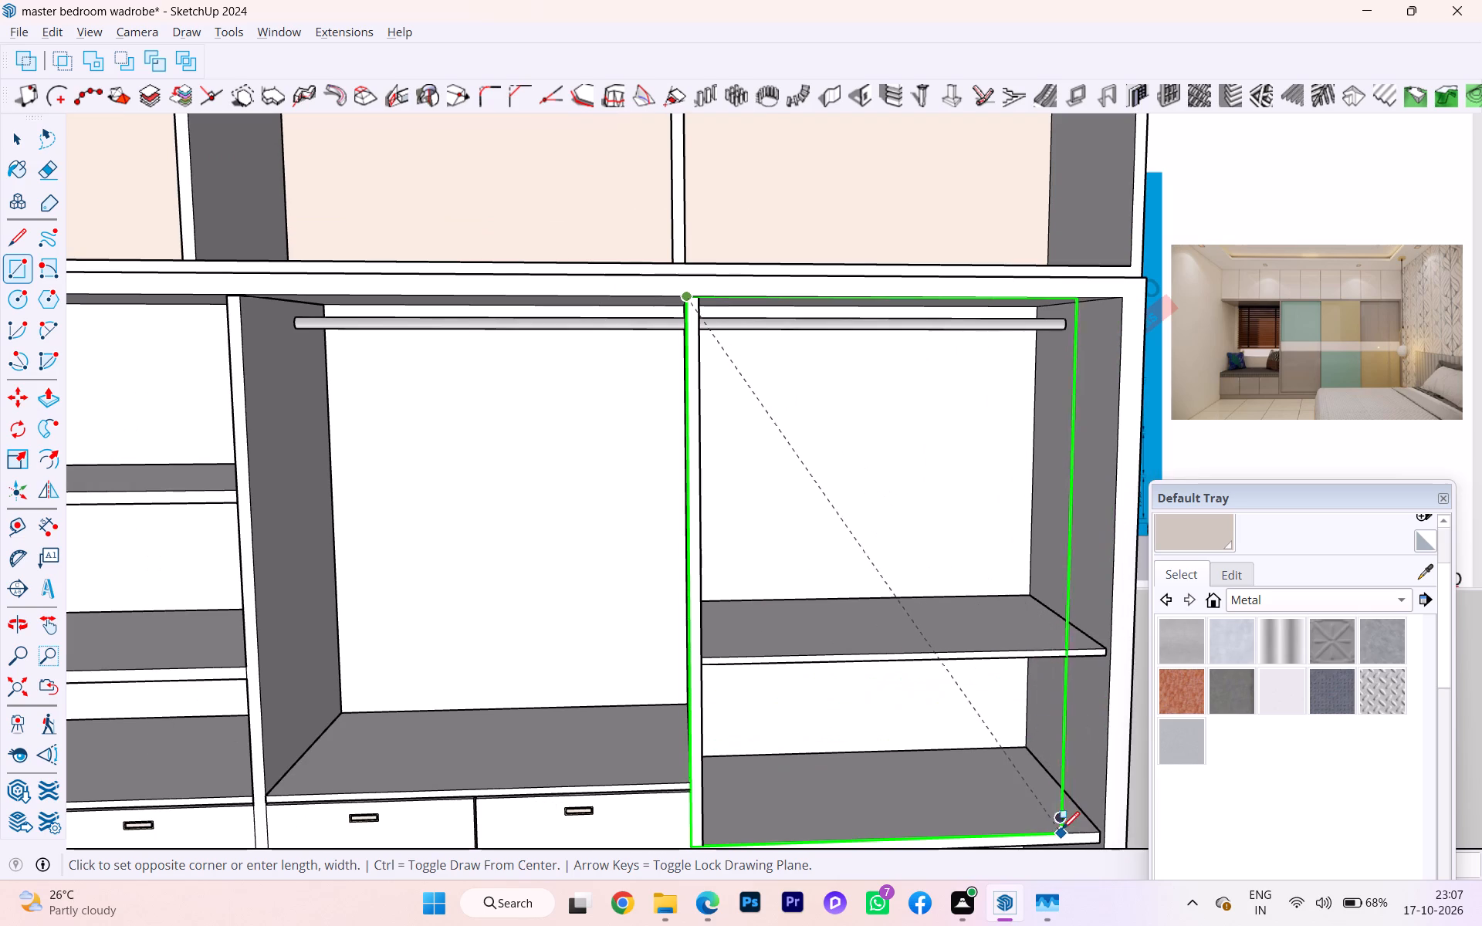
scroll(1103, 849, "up", 9)
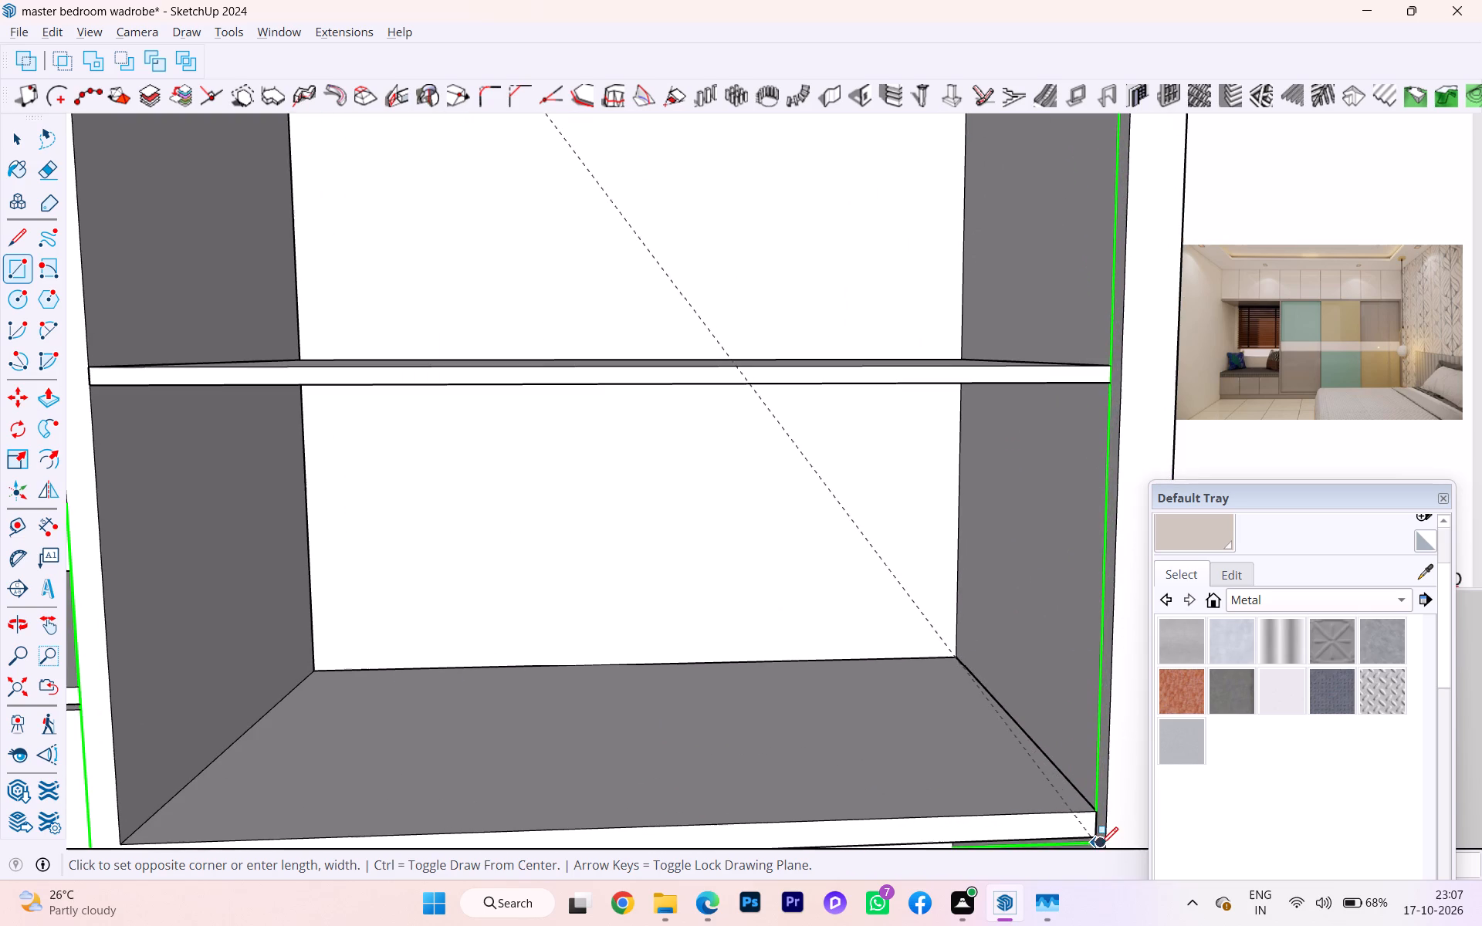
left_click(1103, 839)
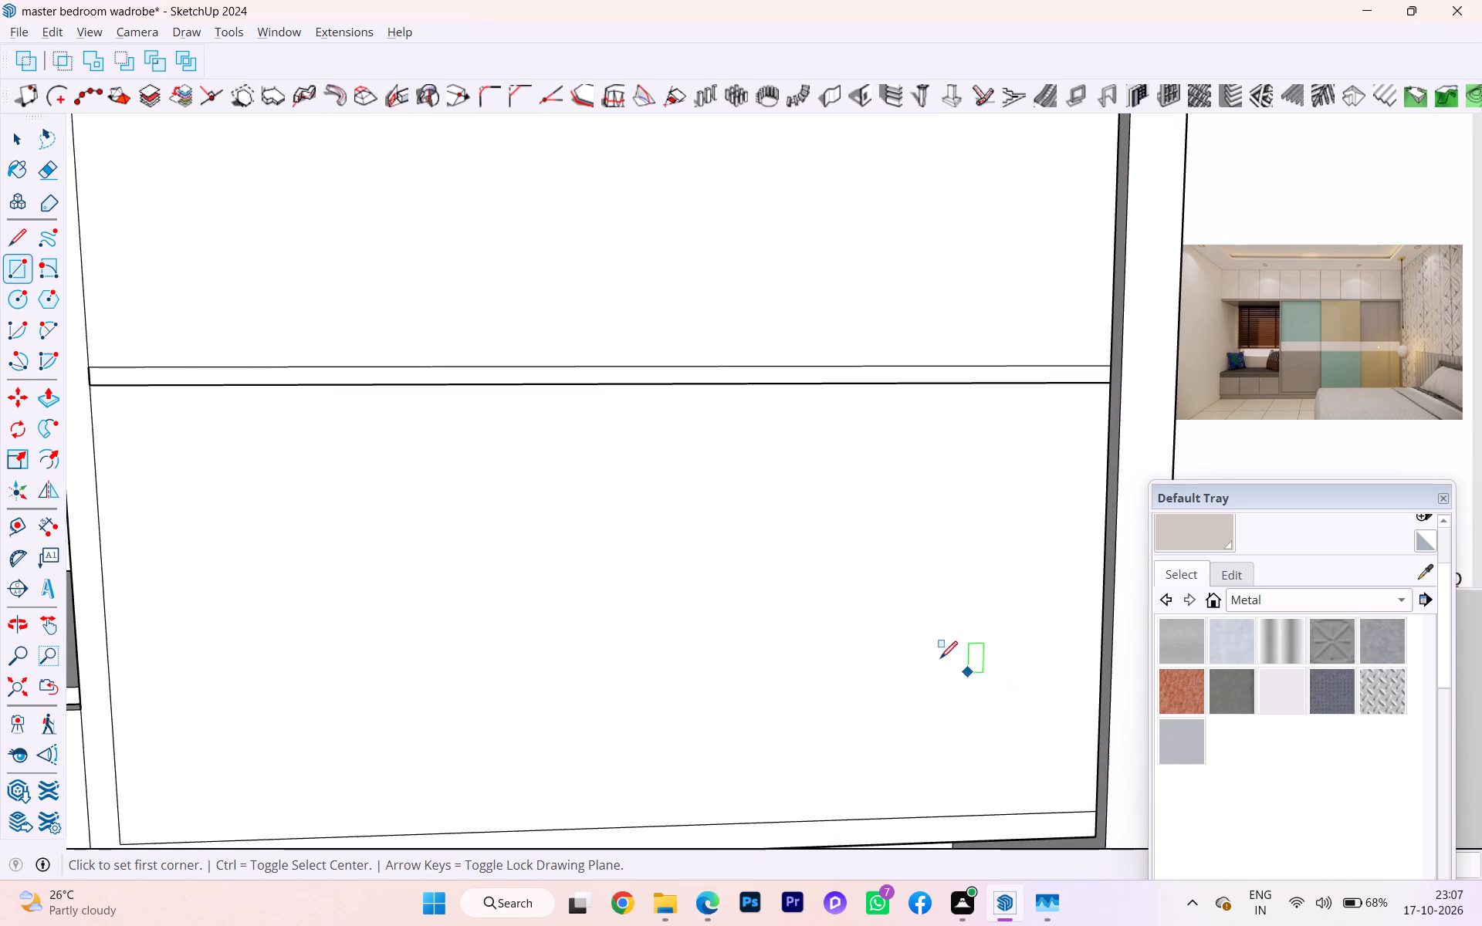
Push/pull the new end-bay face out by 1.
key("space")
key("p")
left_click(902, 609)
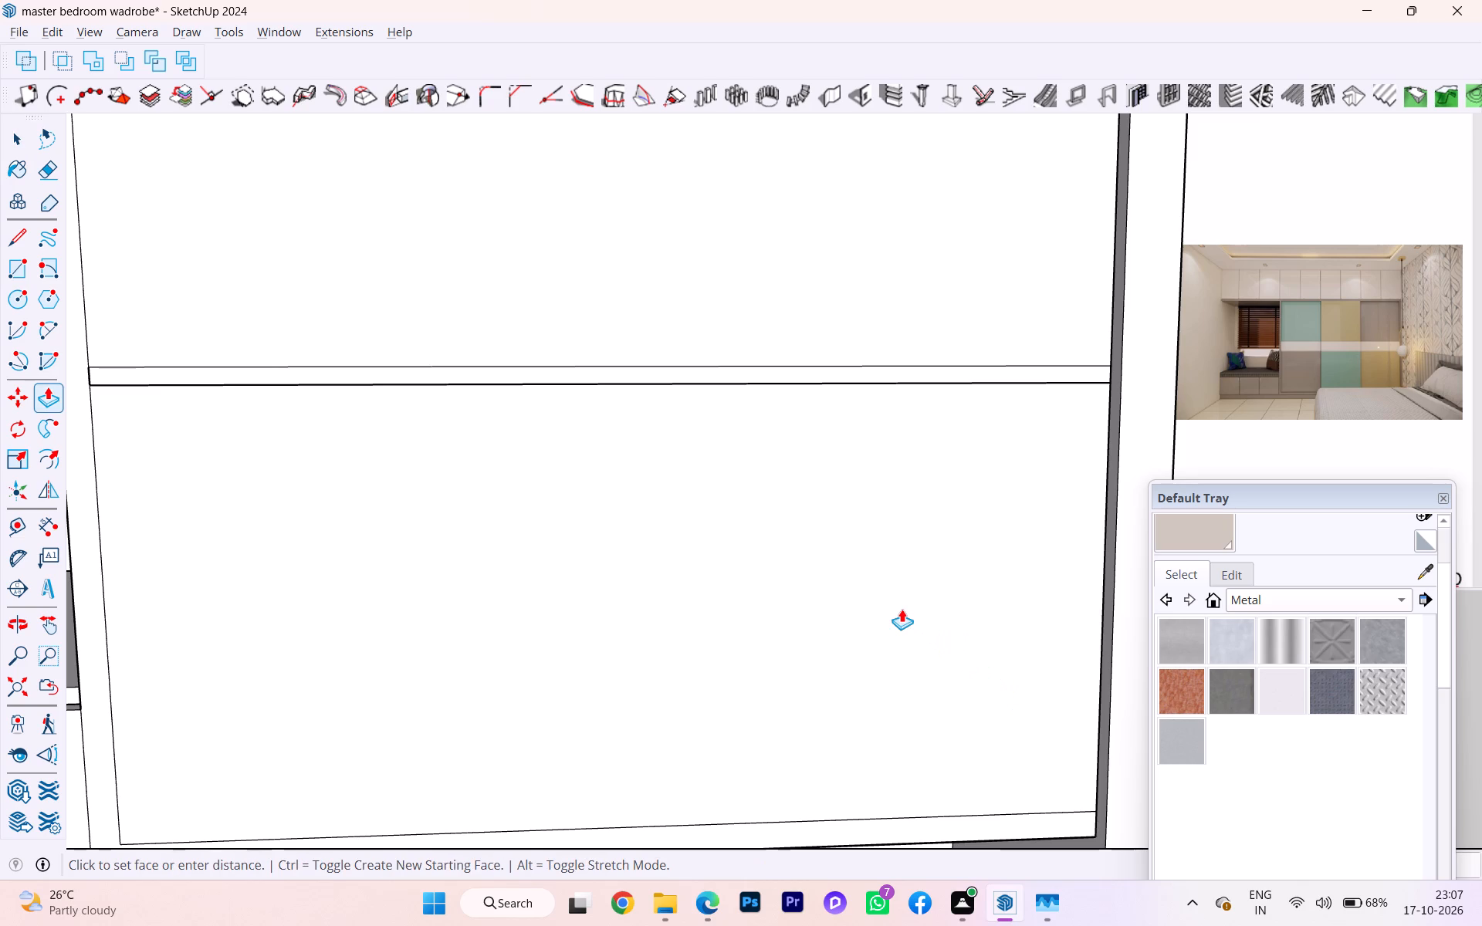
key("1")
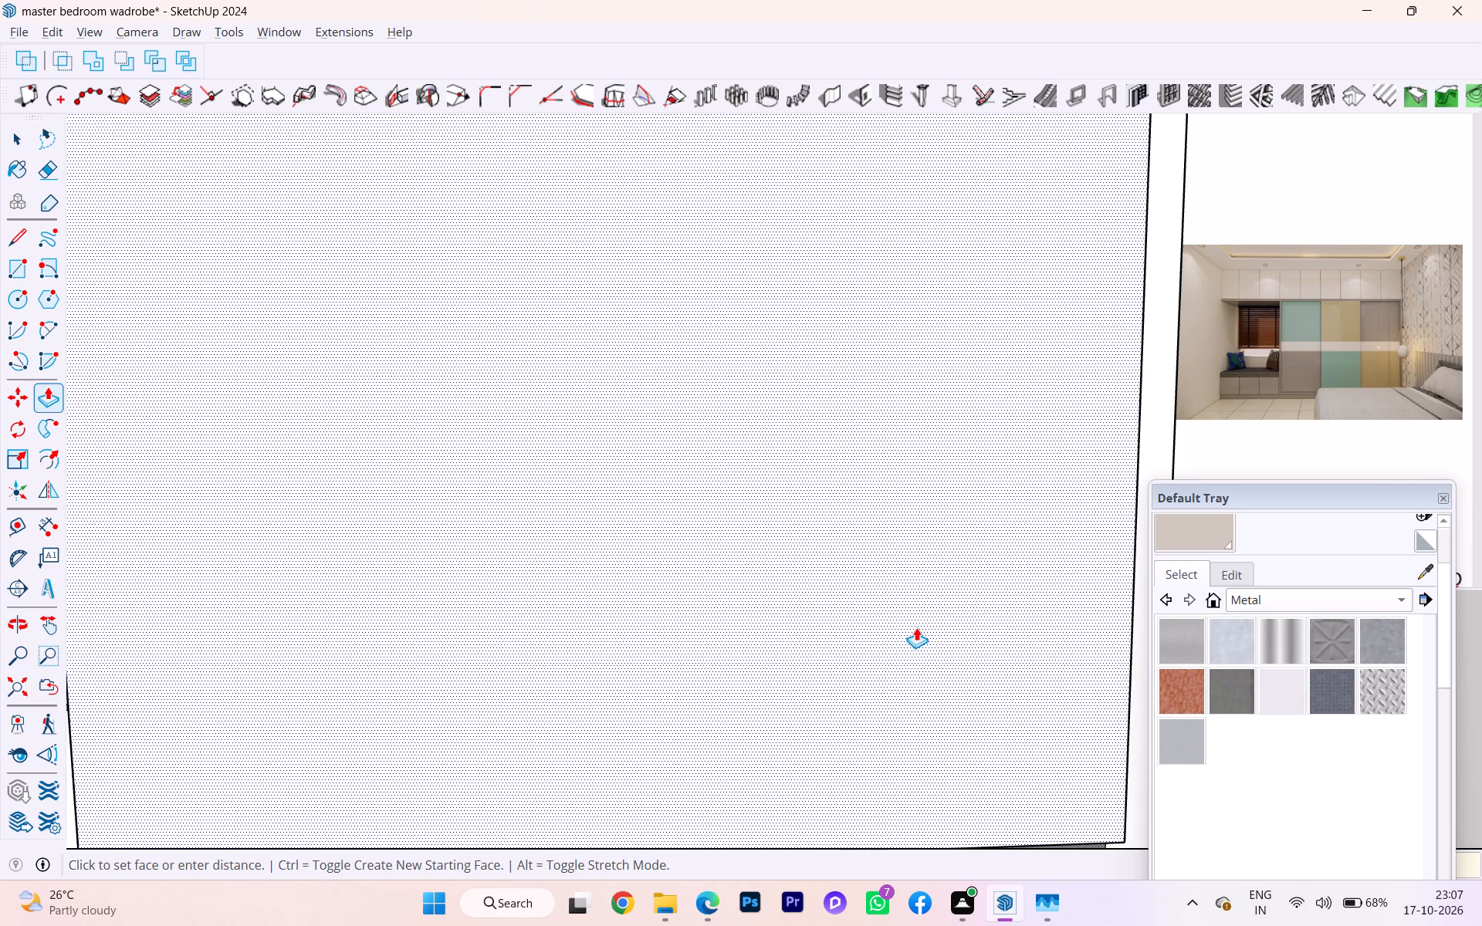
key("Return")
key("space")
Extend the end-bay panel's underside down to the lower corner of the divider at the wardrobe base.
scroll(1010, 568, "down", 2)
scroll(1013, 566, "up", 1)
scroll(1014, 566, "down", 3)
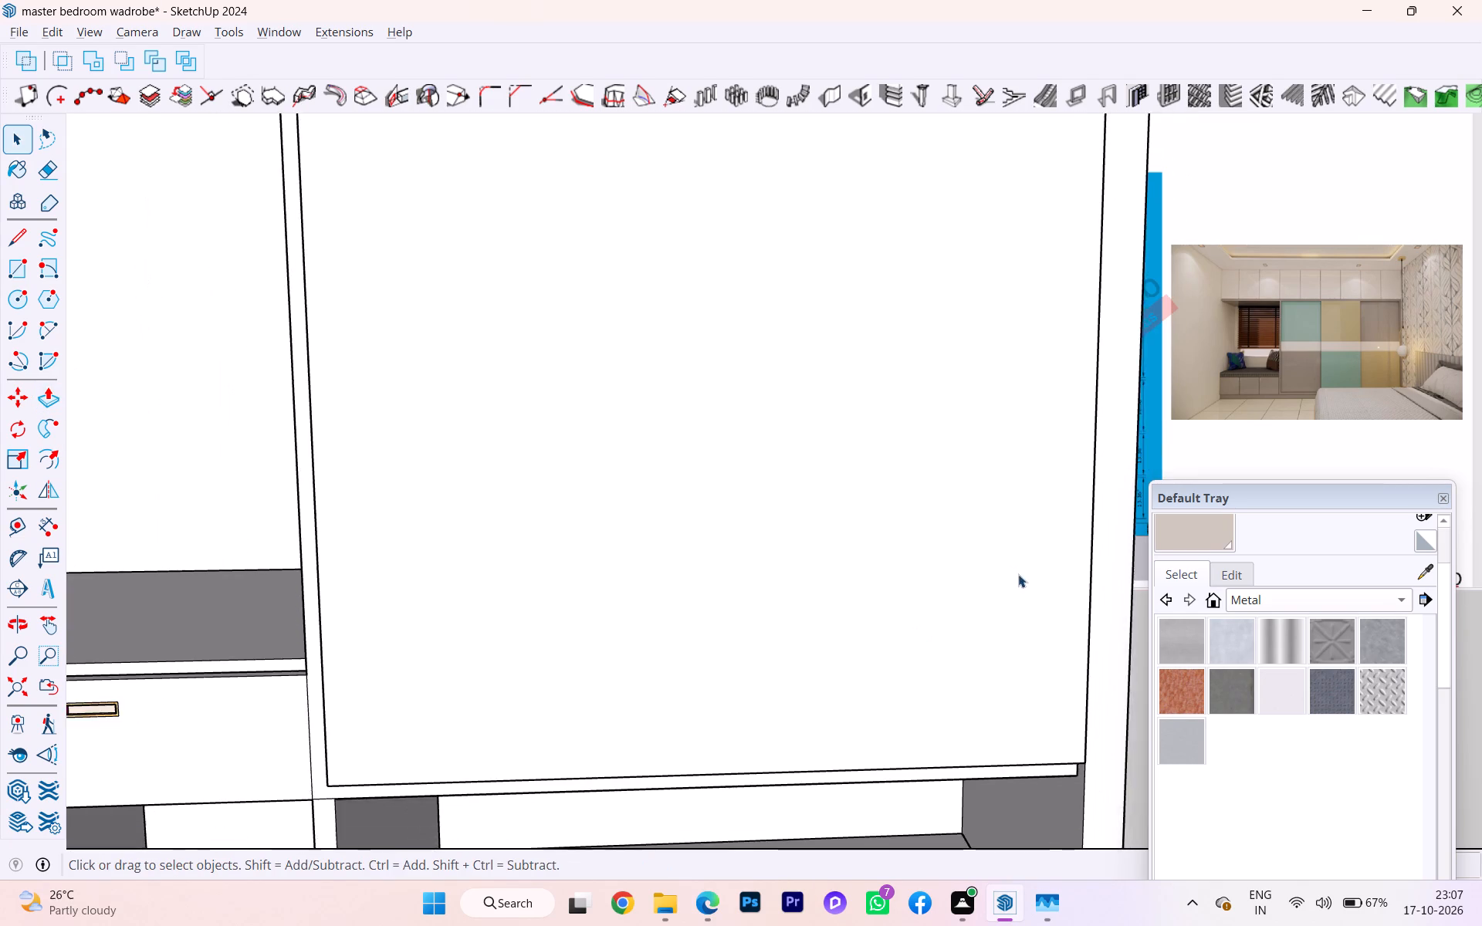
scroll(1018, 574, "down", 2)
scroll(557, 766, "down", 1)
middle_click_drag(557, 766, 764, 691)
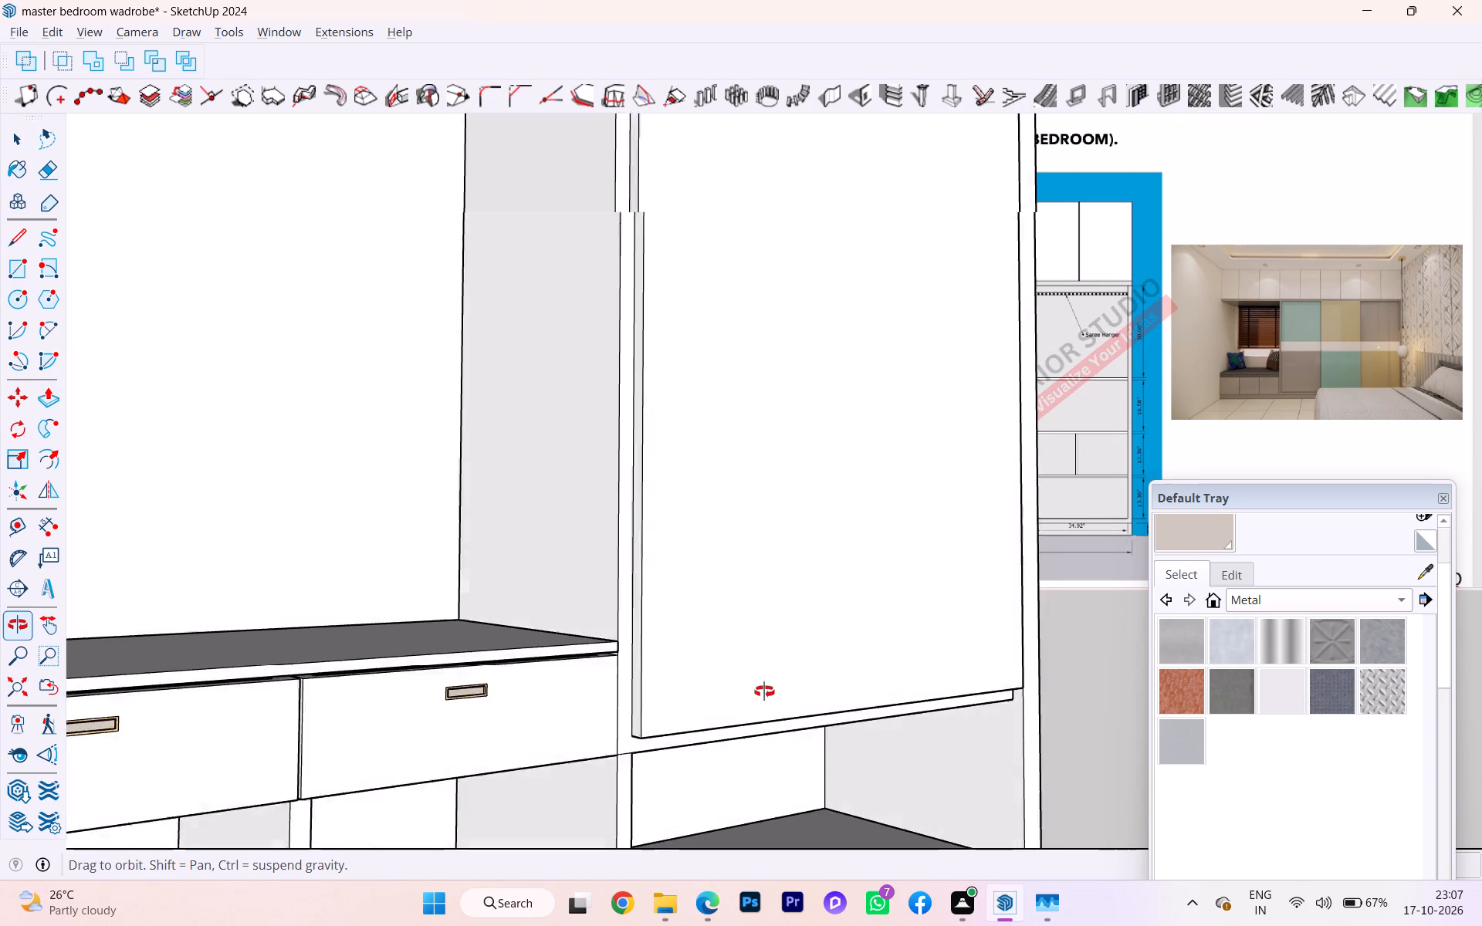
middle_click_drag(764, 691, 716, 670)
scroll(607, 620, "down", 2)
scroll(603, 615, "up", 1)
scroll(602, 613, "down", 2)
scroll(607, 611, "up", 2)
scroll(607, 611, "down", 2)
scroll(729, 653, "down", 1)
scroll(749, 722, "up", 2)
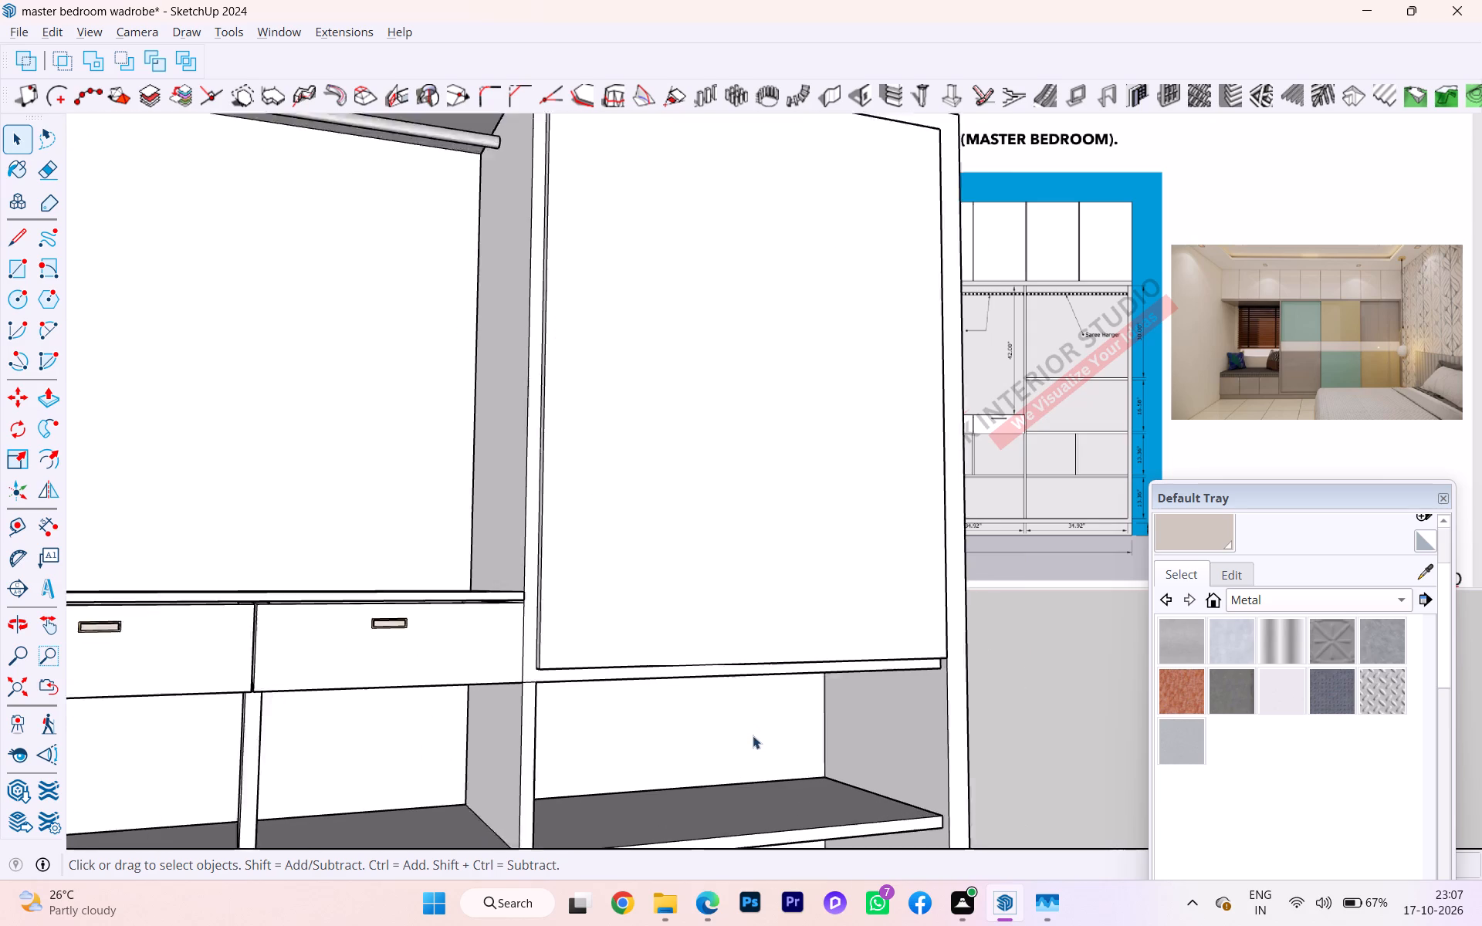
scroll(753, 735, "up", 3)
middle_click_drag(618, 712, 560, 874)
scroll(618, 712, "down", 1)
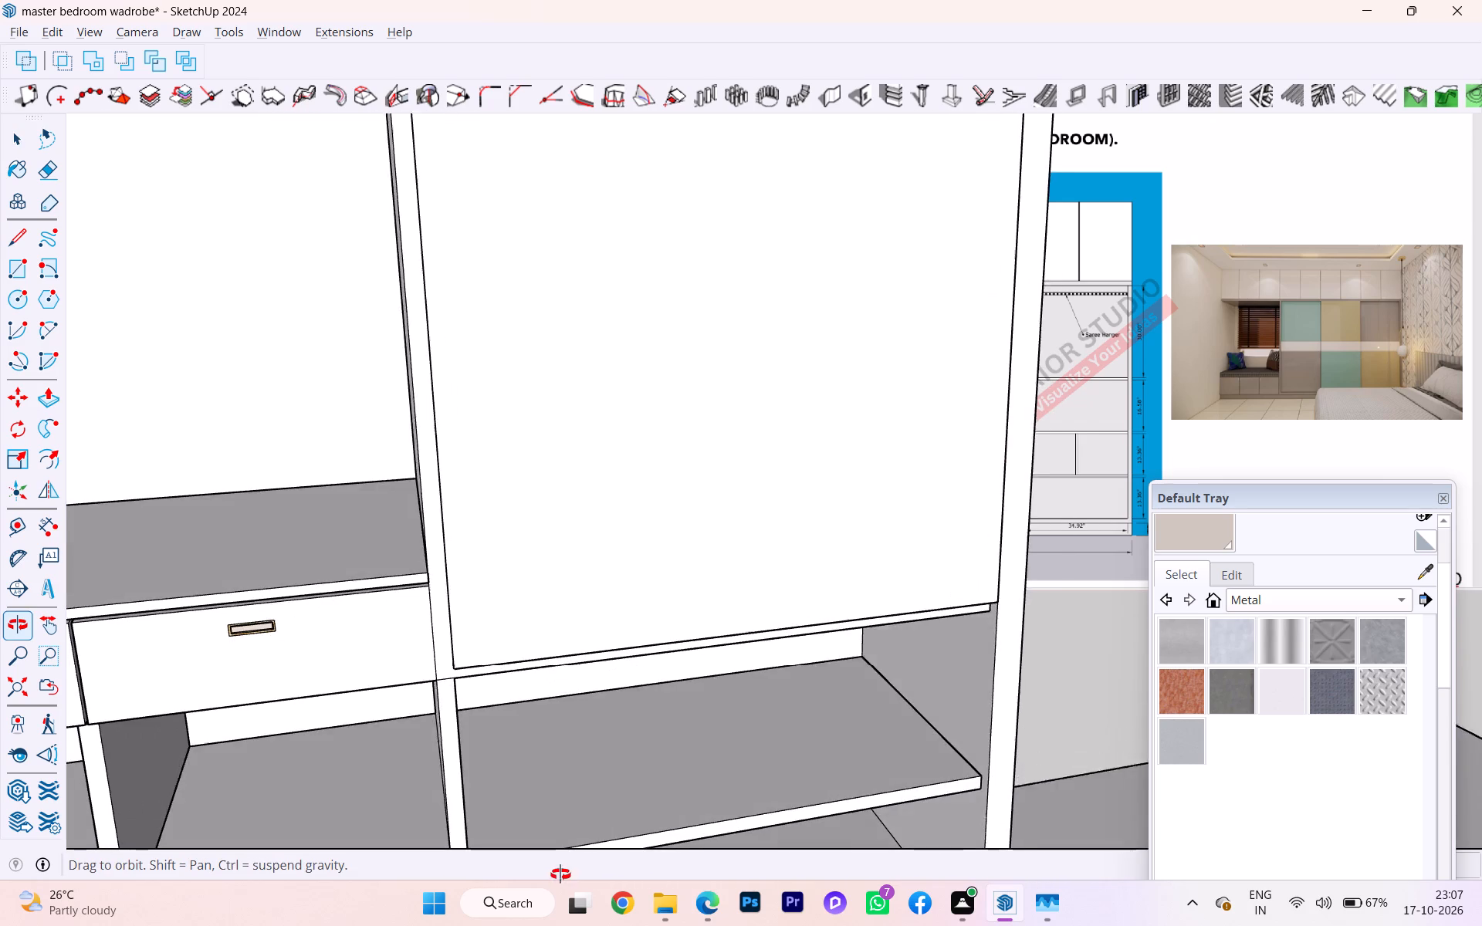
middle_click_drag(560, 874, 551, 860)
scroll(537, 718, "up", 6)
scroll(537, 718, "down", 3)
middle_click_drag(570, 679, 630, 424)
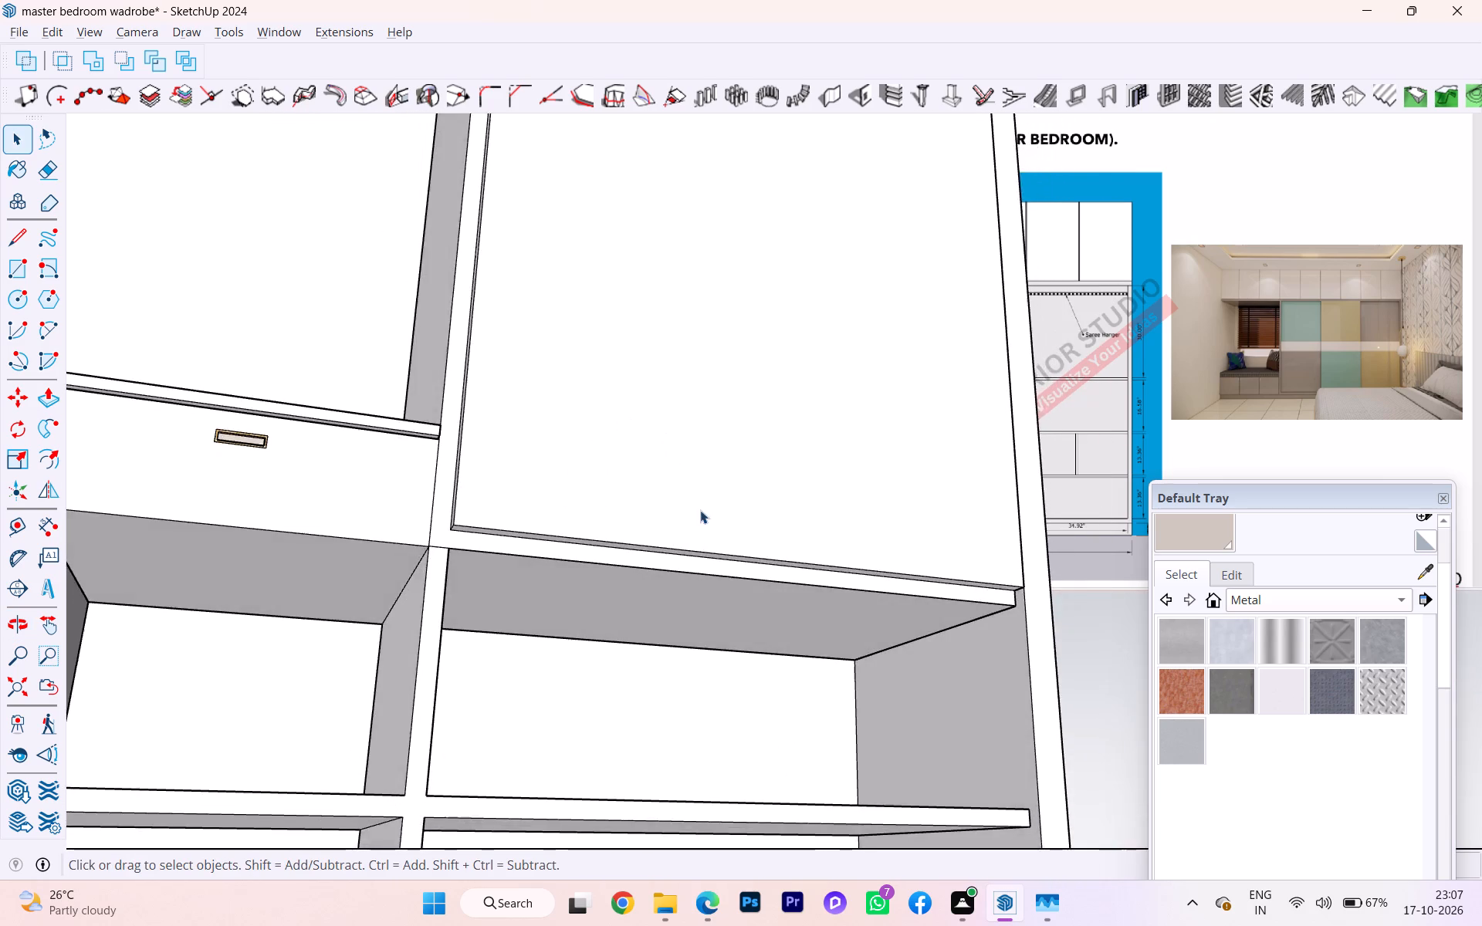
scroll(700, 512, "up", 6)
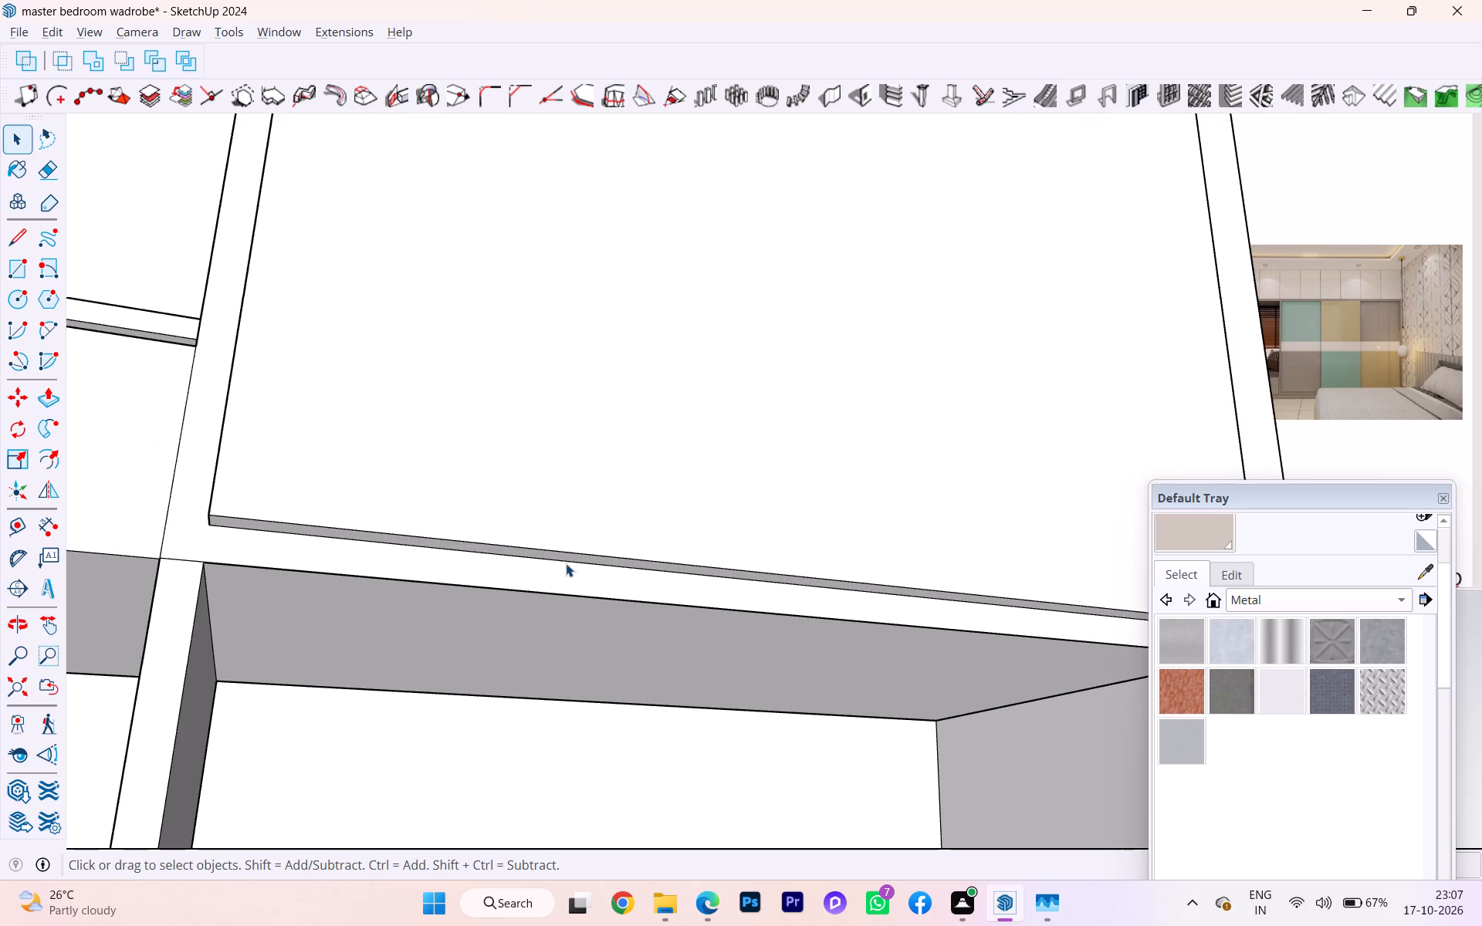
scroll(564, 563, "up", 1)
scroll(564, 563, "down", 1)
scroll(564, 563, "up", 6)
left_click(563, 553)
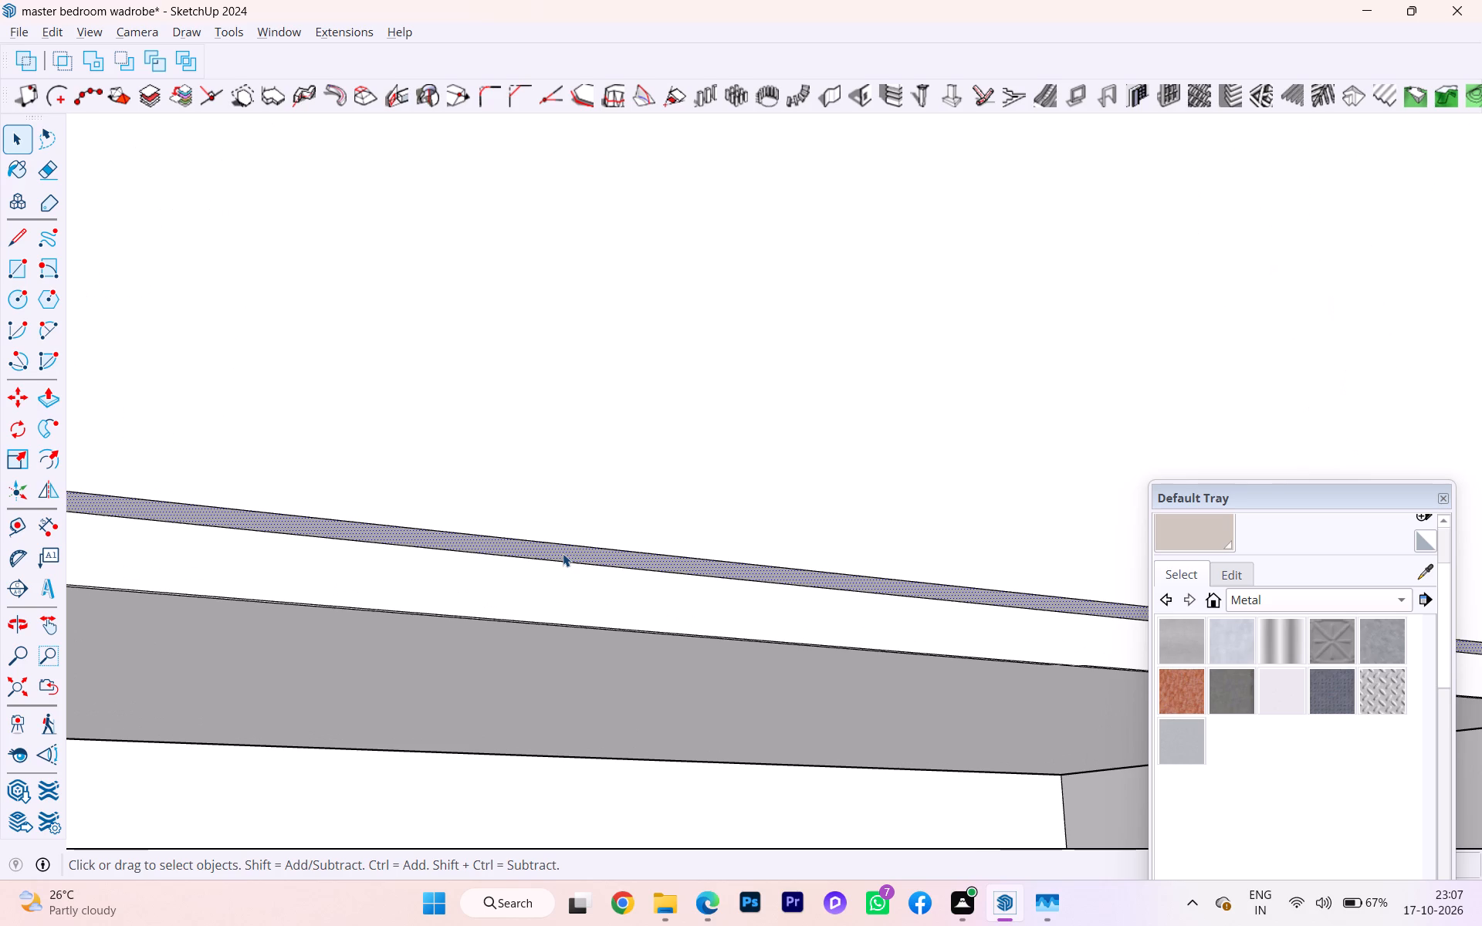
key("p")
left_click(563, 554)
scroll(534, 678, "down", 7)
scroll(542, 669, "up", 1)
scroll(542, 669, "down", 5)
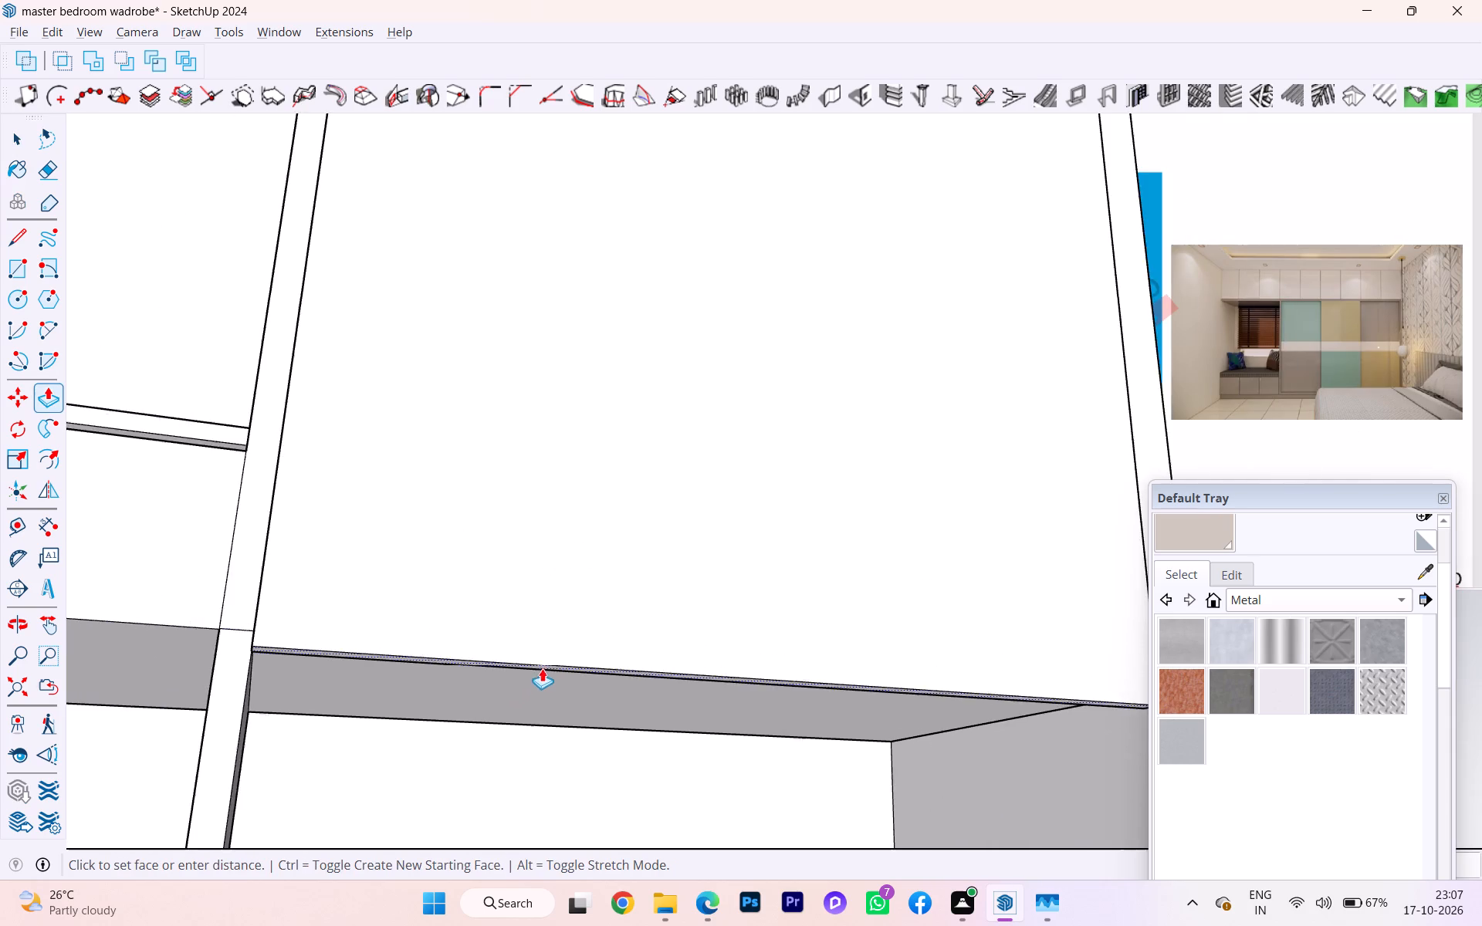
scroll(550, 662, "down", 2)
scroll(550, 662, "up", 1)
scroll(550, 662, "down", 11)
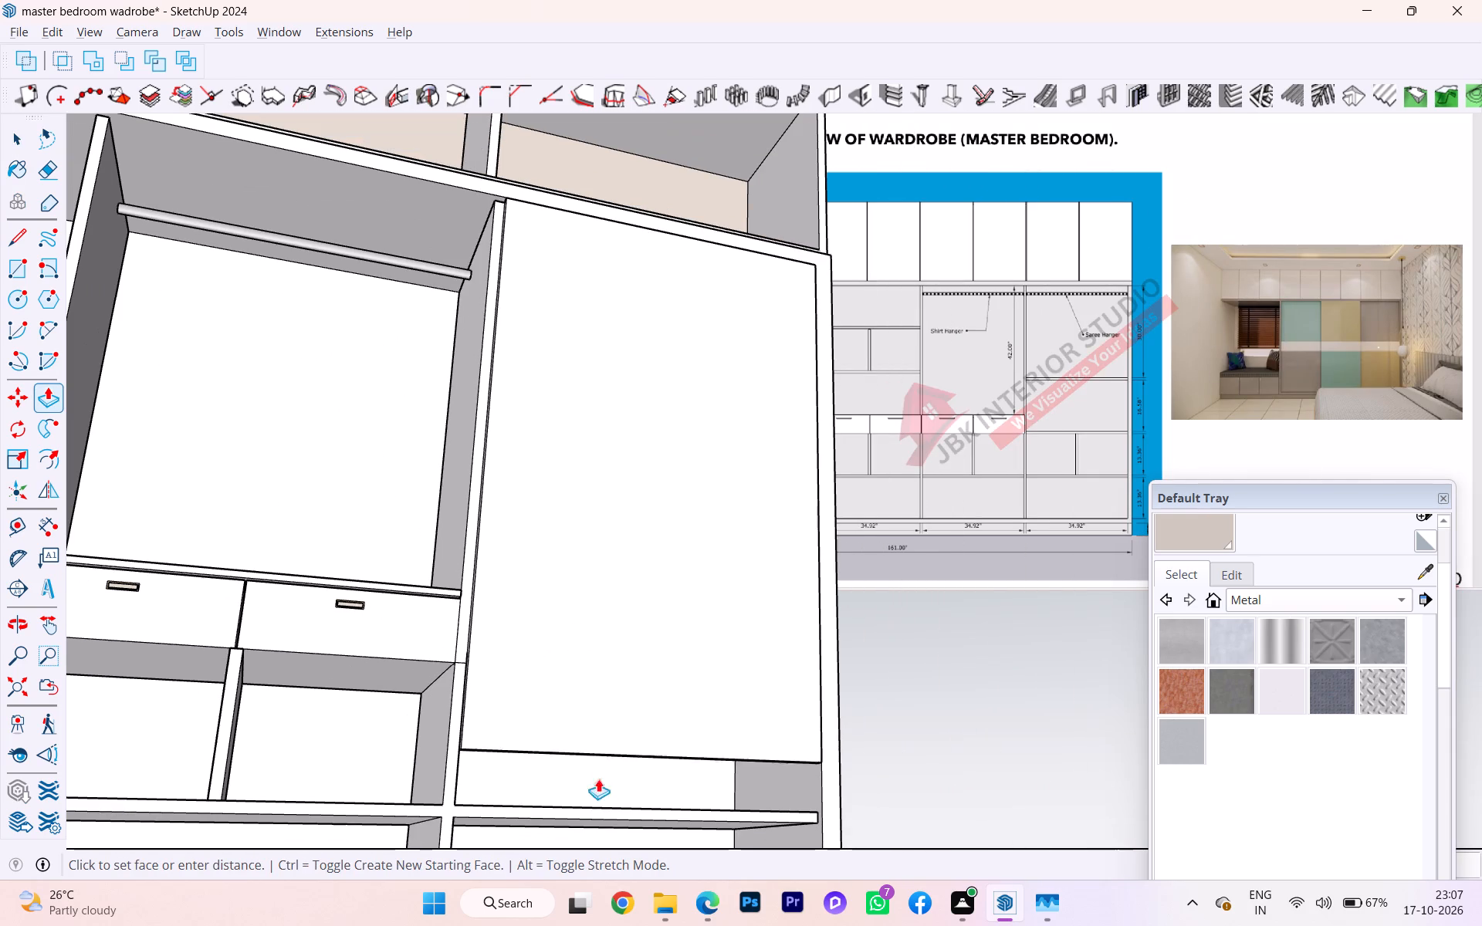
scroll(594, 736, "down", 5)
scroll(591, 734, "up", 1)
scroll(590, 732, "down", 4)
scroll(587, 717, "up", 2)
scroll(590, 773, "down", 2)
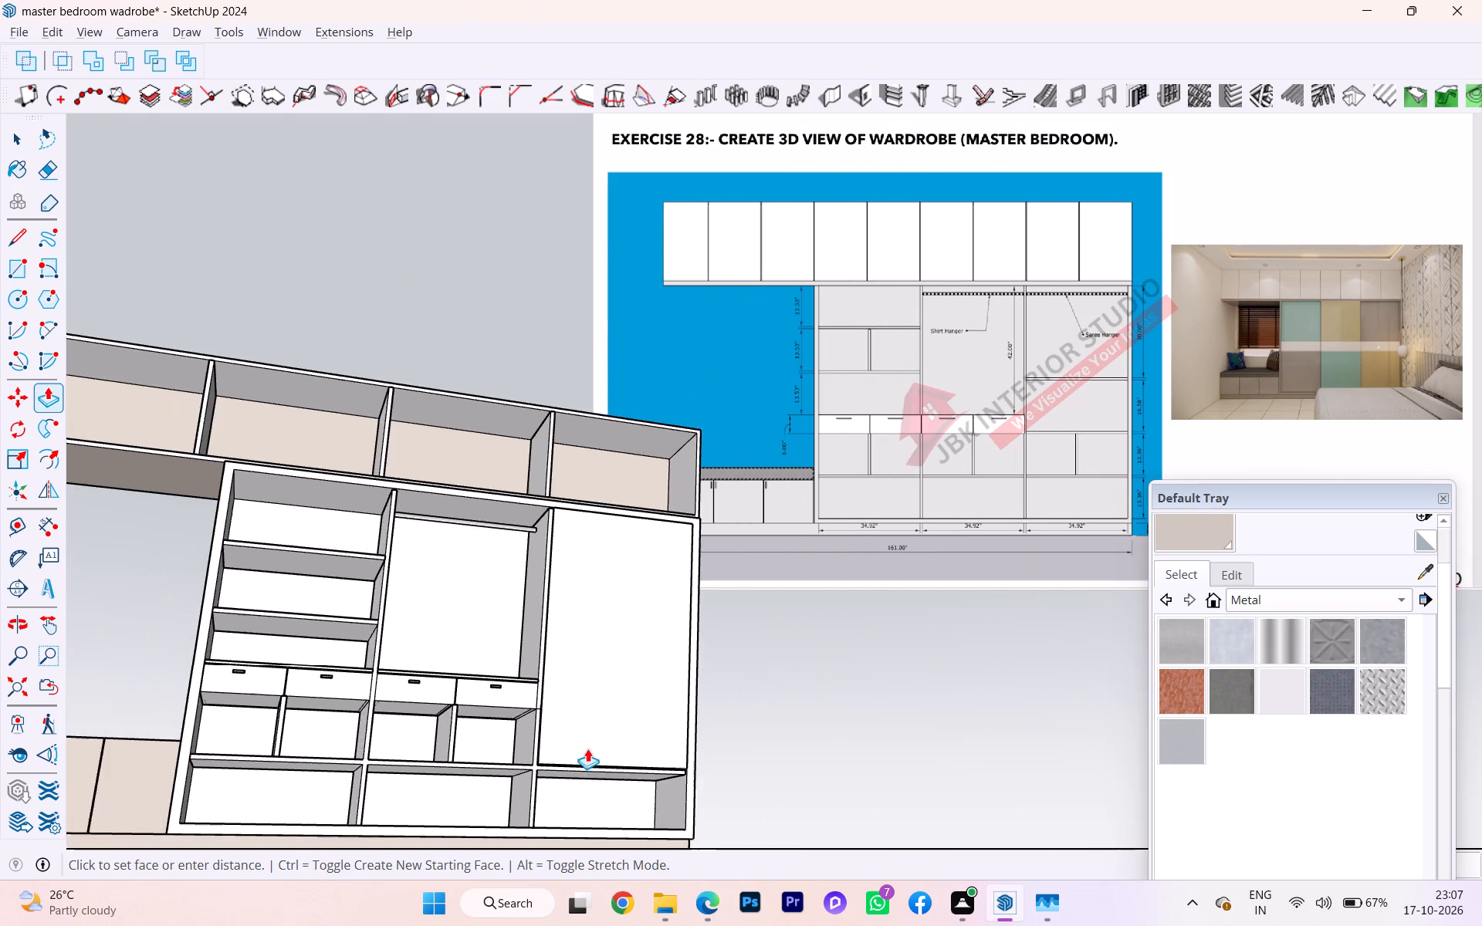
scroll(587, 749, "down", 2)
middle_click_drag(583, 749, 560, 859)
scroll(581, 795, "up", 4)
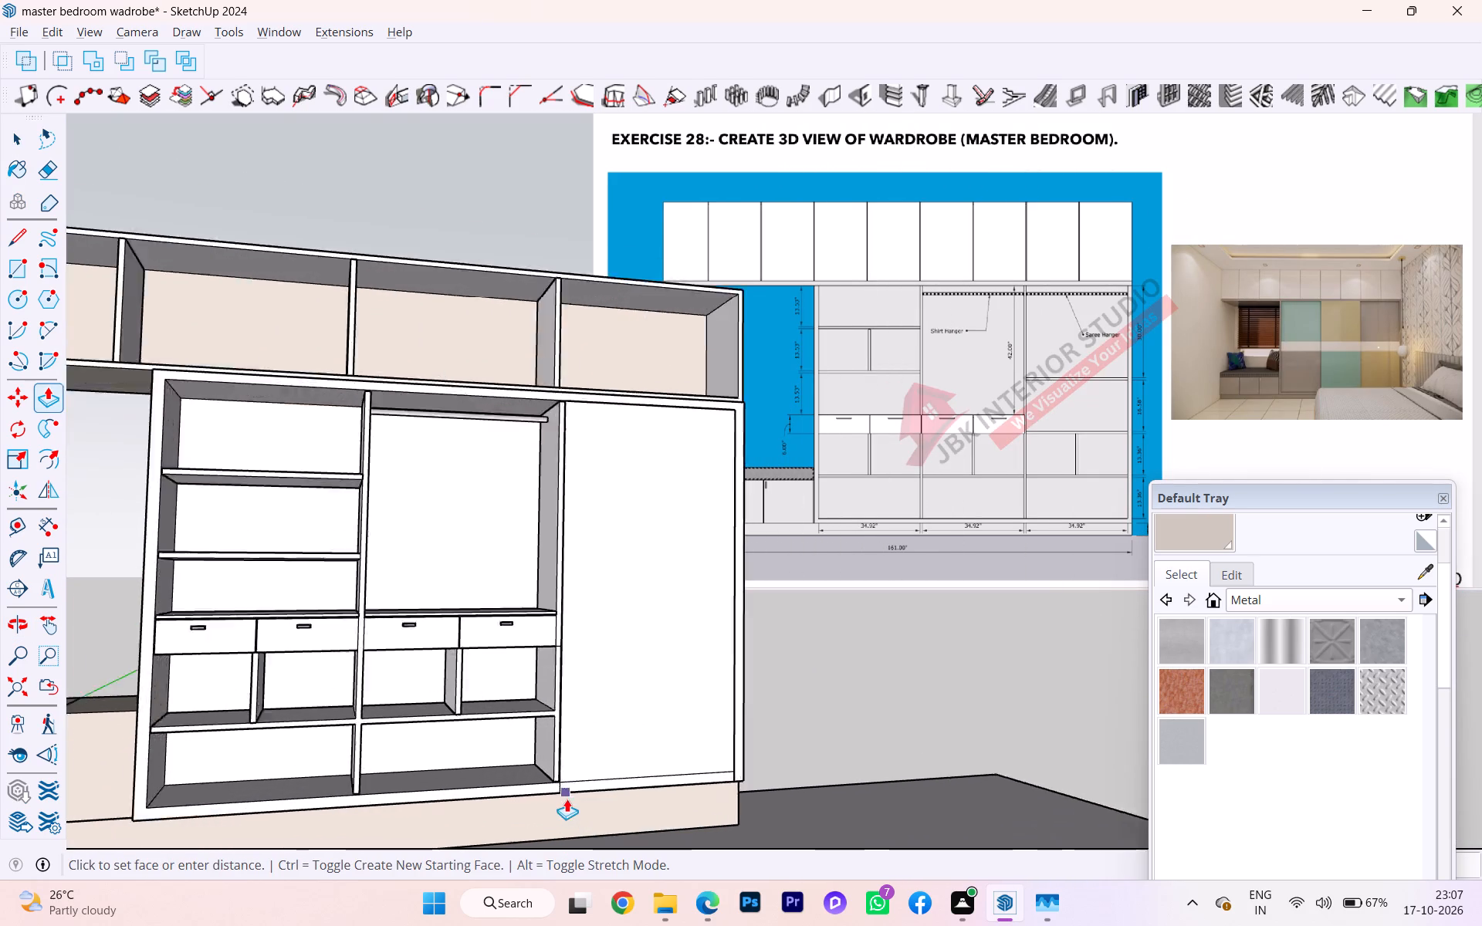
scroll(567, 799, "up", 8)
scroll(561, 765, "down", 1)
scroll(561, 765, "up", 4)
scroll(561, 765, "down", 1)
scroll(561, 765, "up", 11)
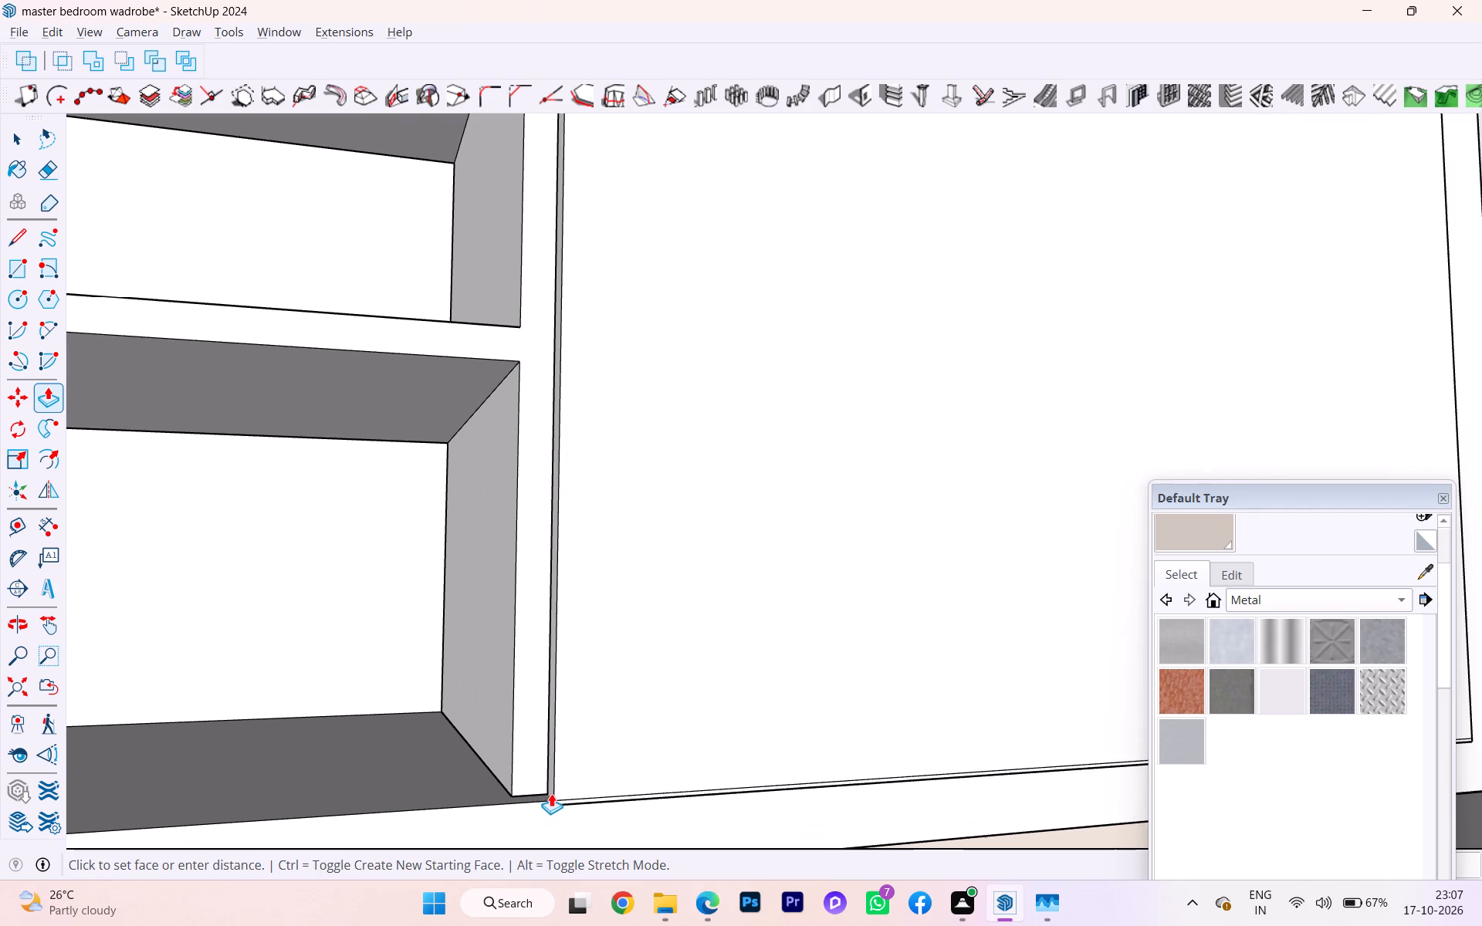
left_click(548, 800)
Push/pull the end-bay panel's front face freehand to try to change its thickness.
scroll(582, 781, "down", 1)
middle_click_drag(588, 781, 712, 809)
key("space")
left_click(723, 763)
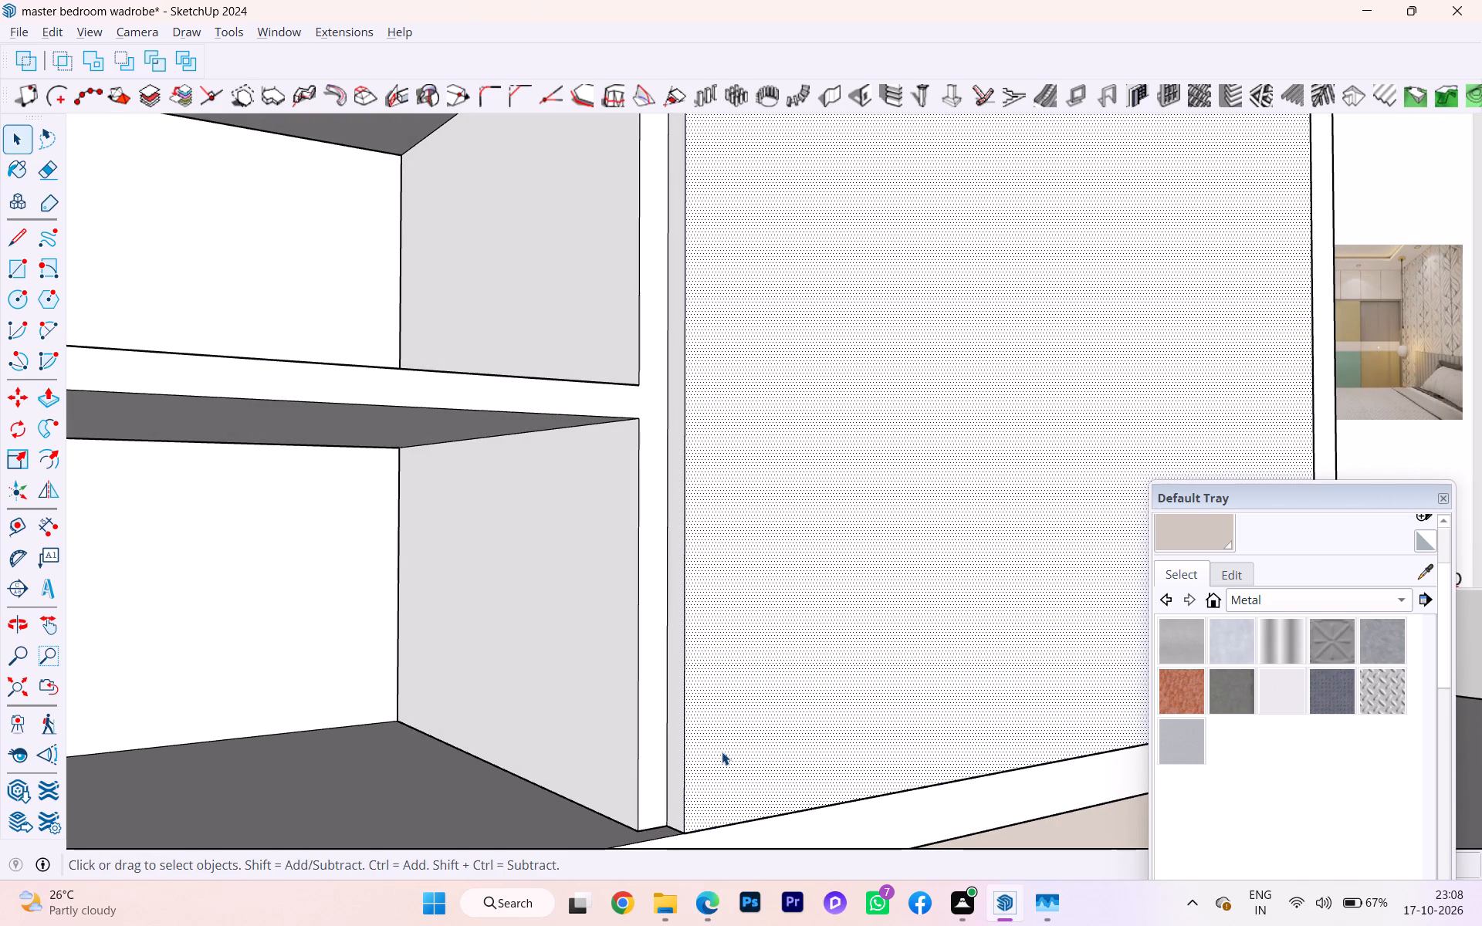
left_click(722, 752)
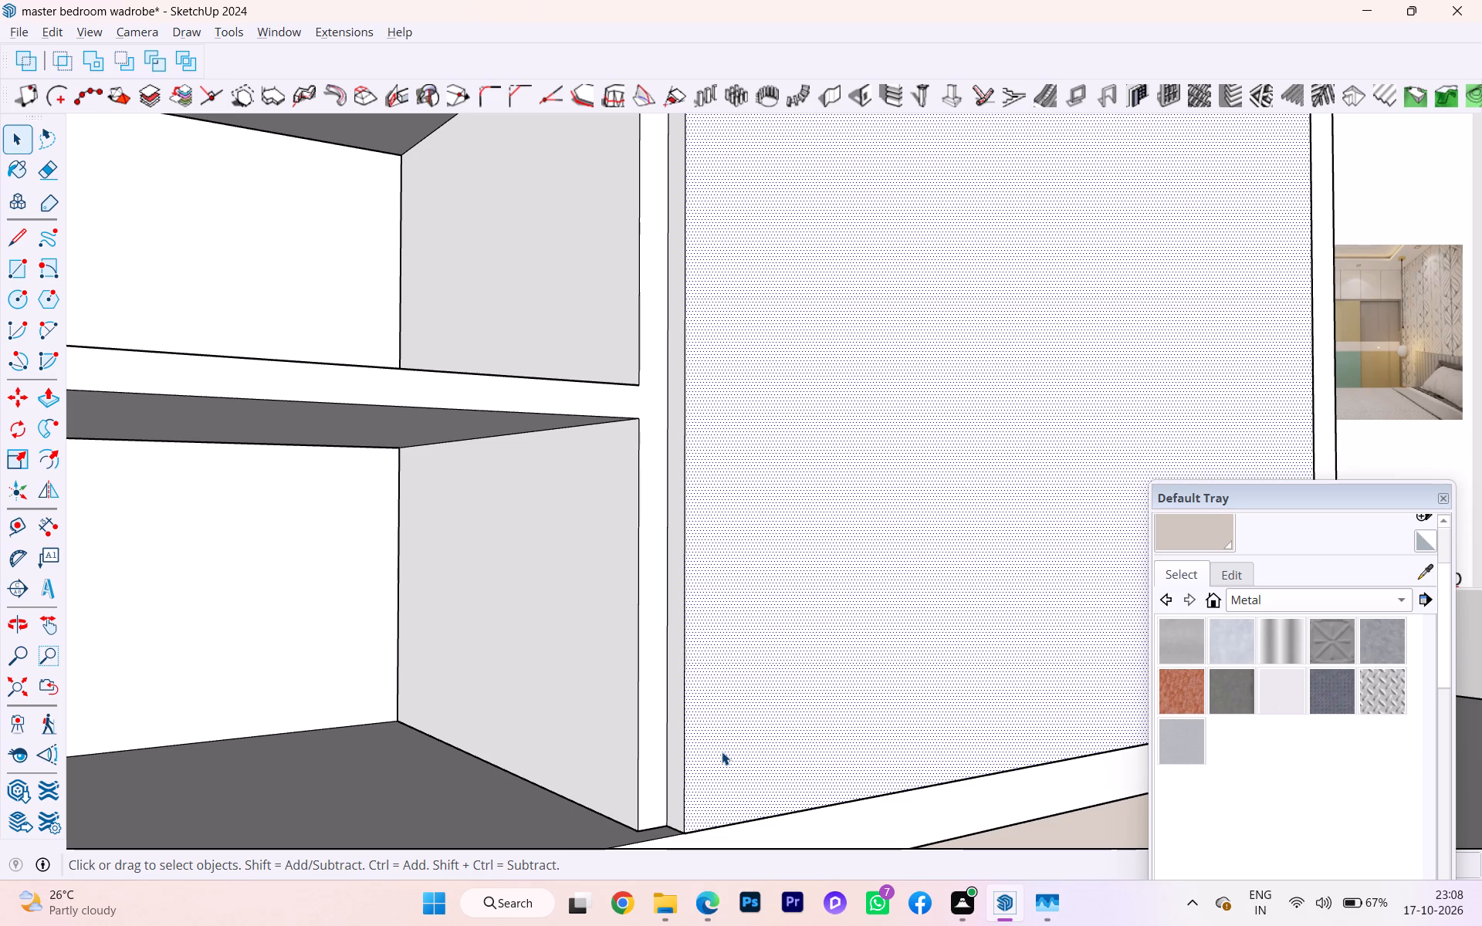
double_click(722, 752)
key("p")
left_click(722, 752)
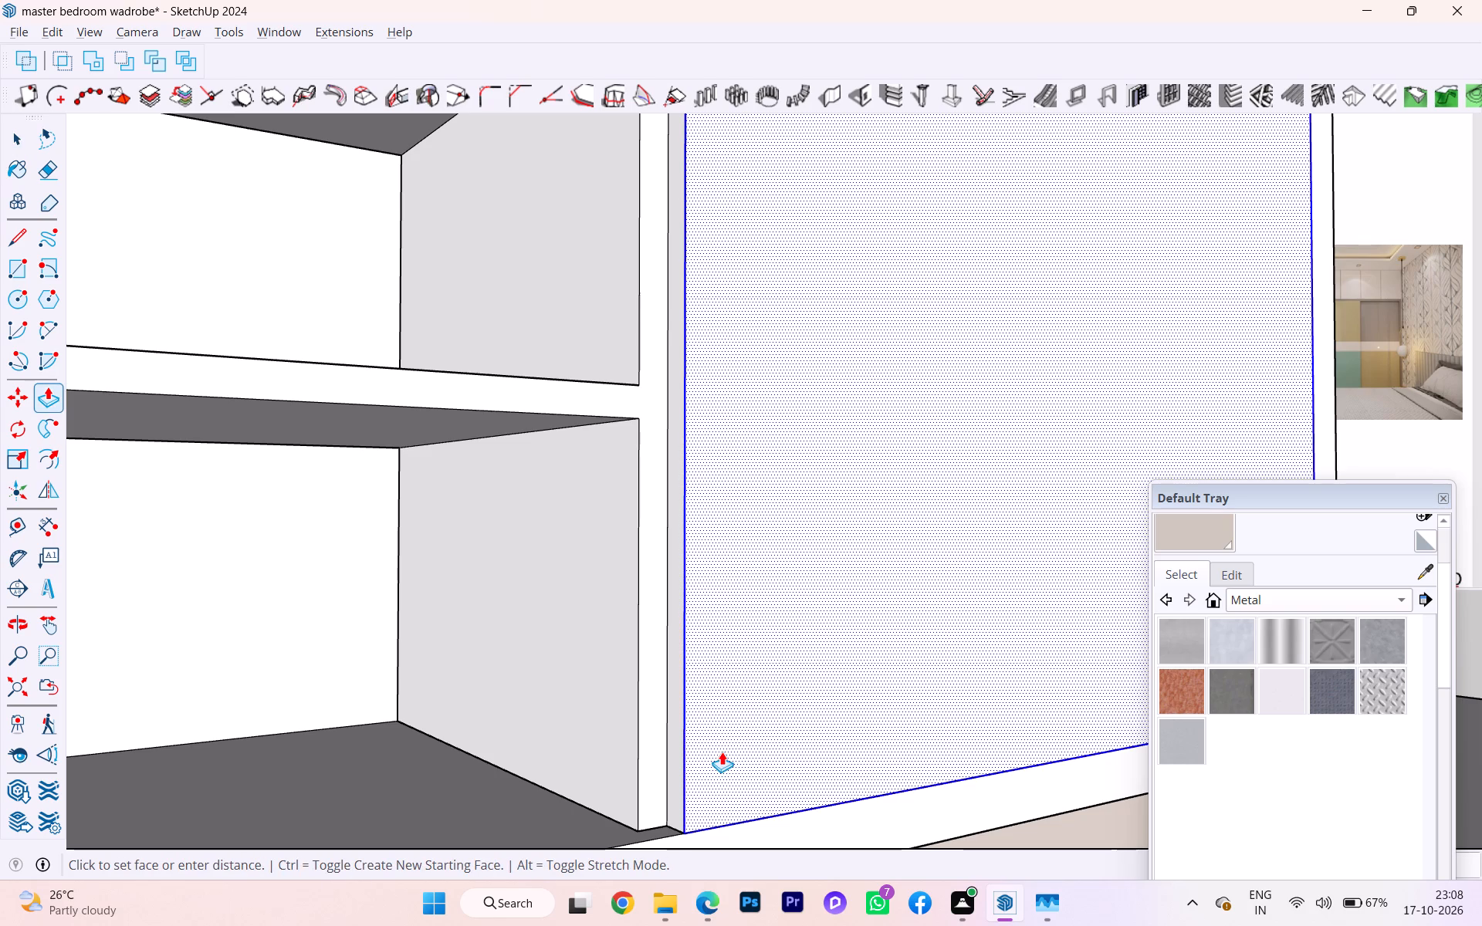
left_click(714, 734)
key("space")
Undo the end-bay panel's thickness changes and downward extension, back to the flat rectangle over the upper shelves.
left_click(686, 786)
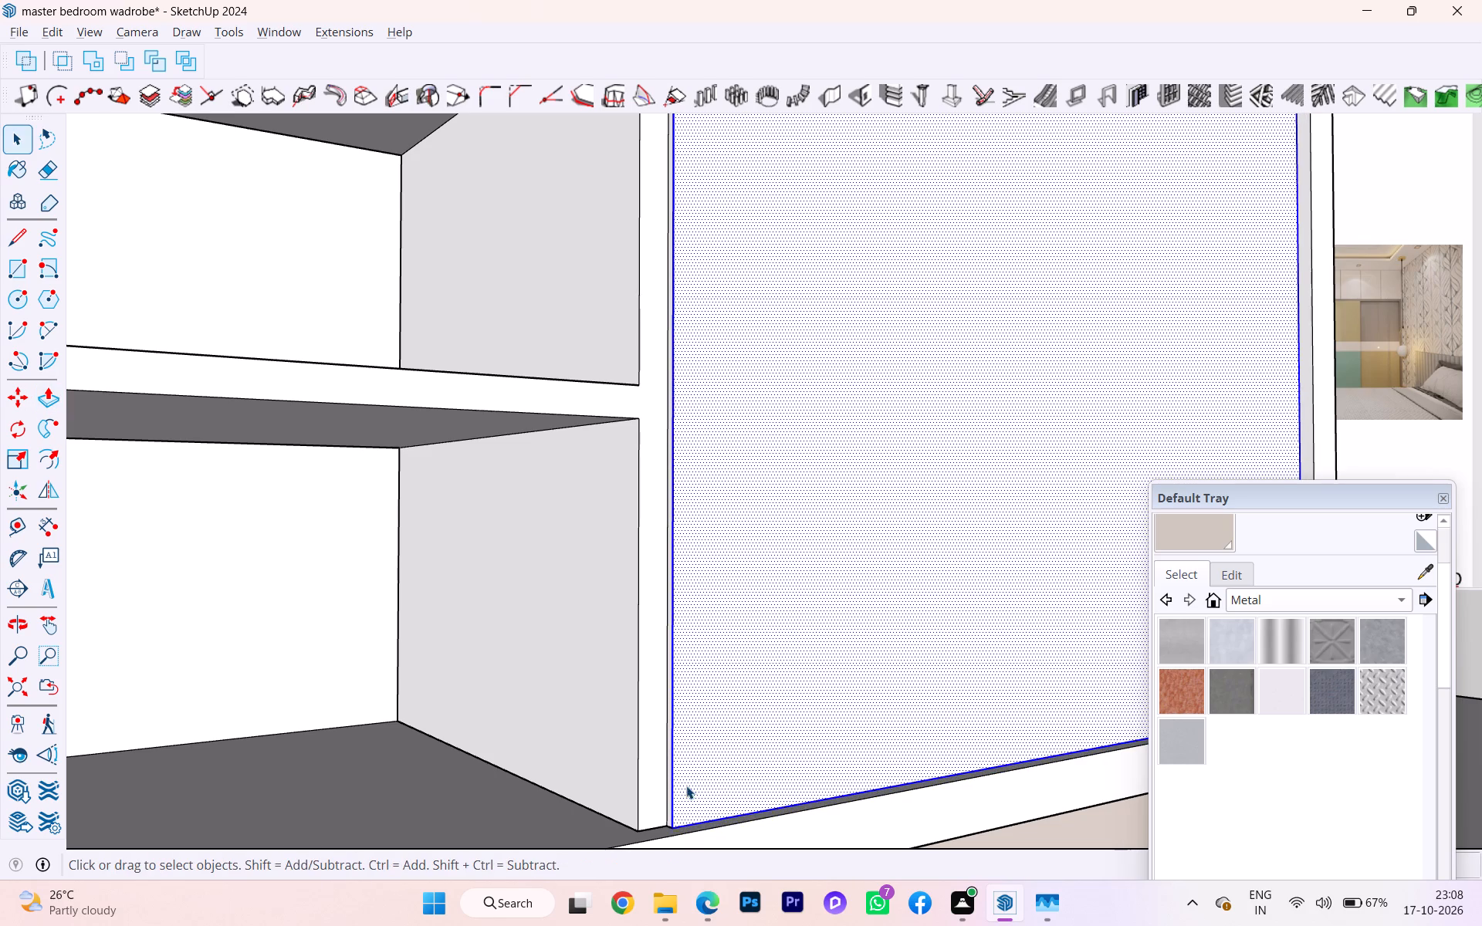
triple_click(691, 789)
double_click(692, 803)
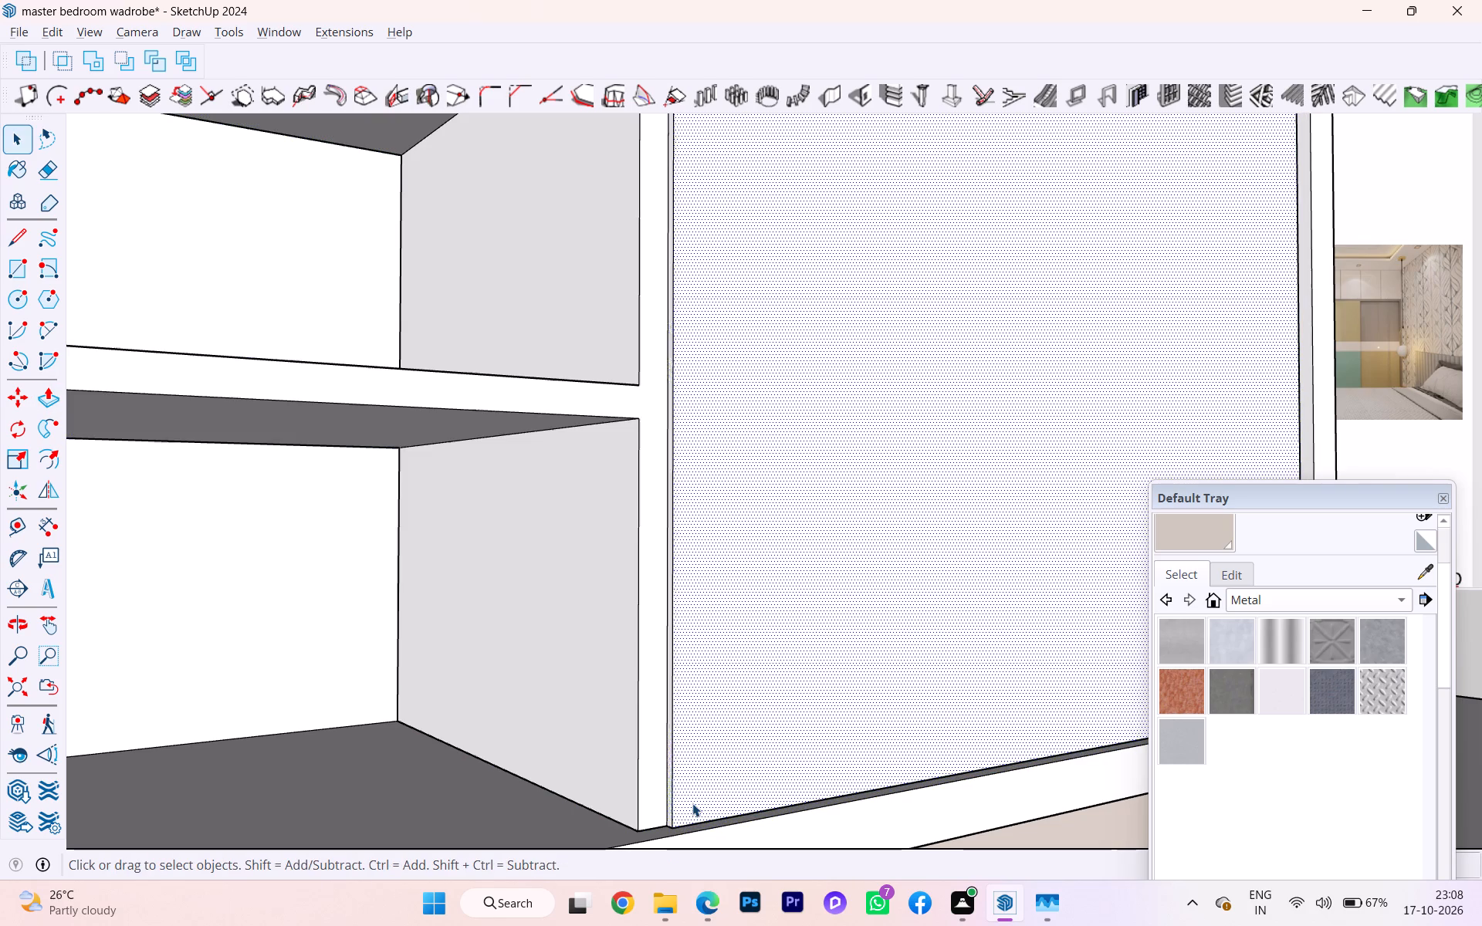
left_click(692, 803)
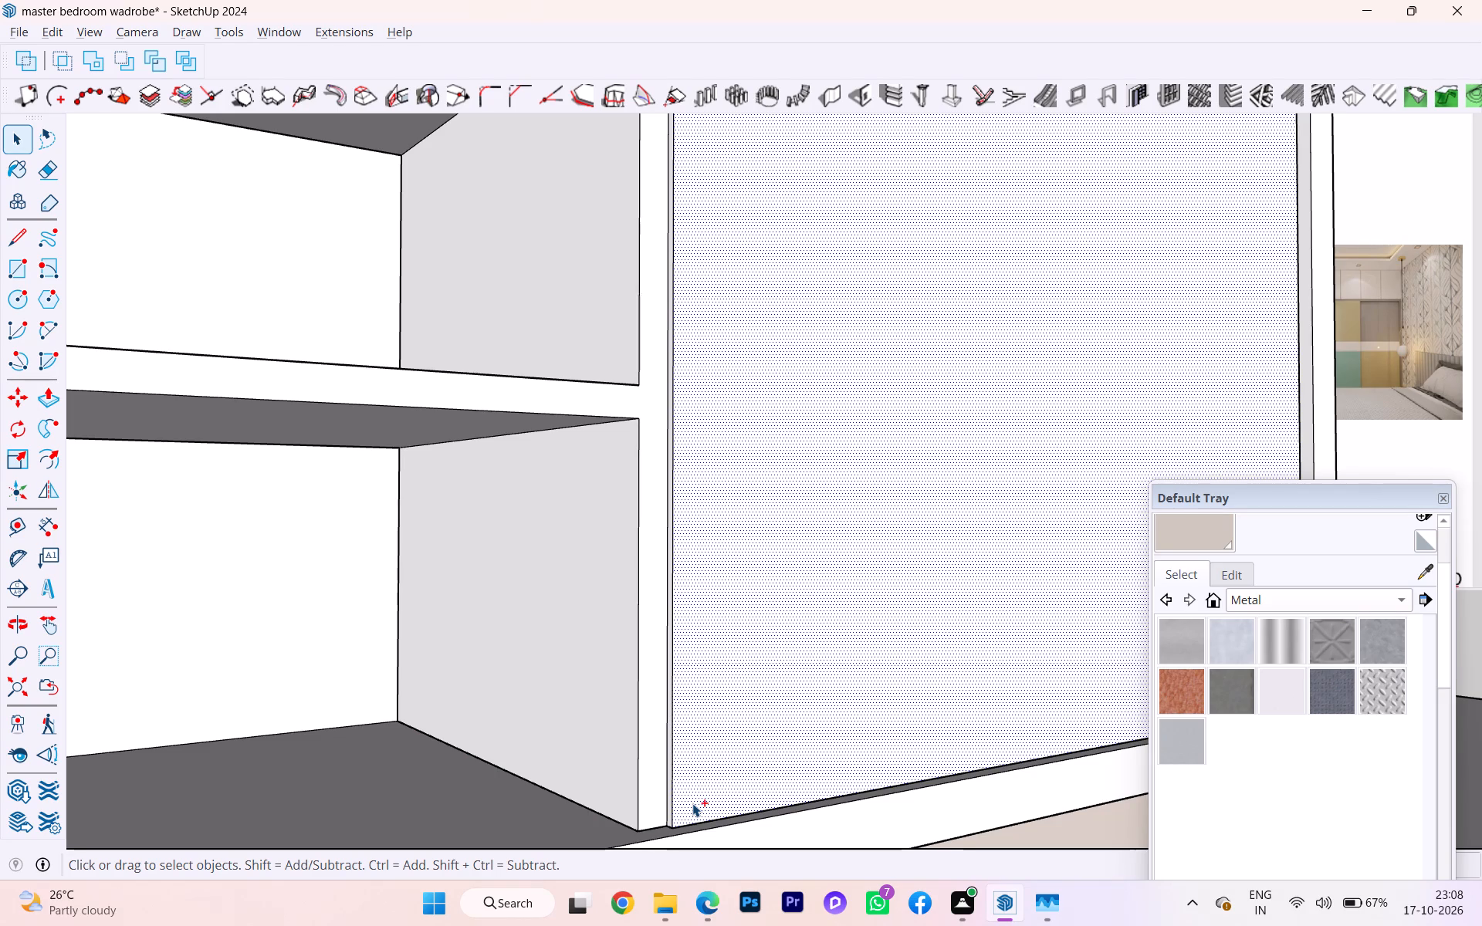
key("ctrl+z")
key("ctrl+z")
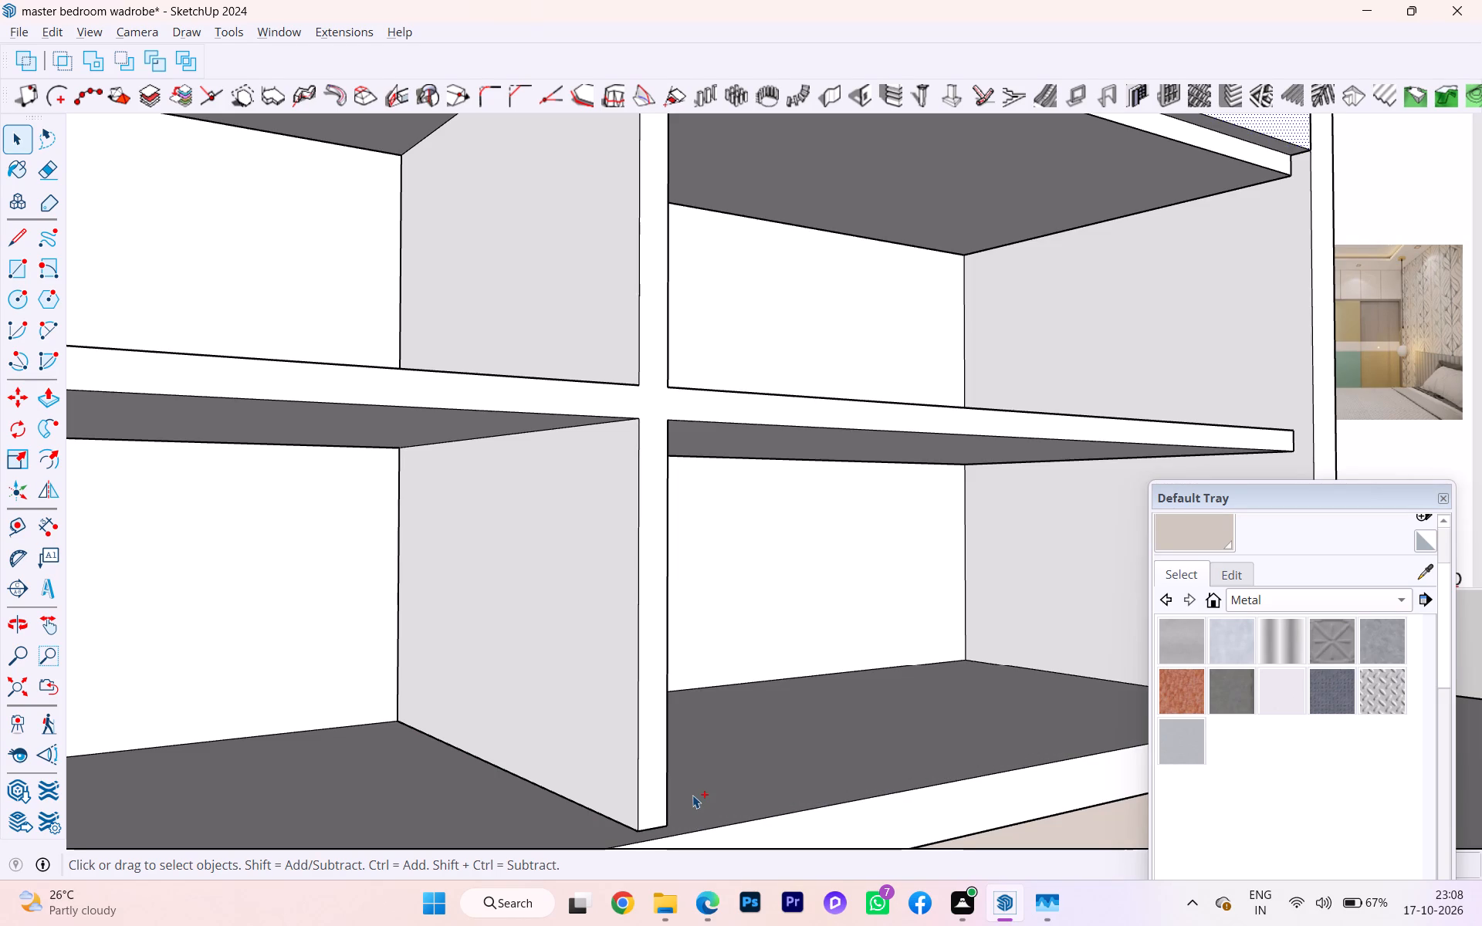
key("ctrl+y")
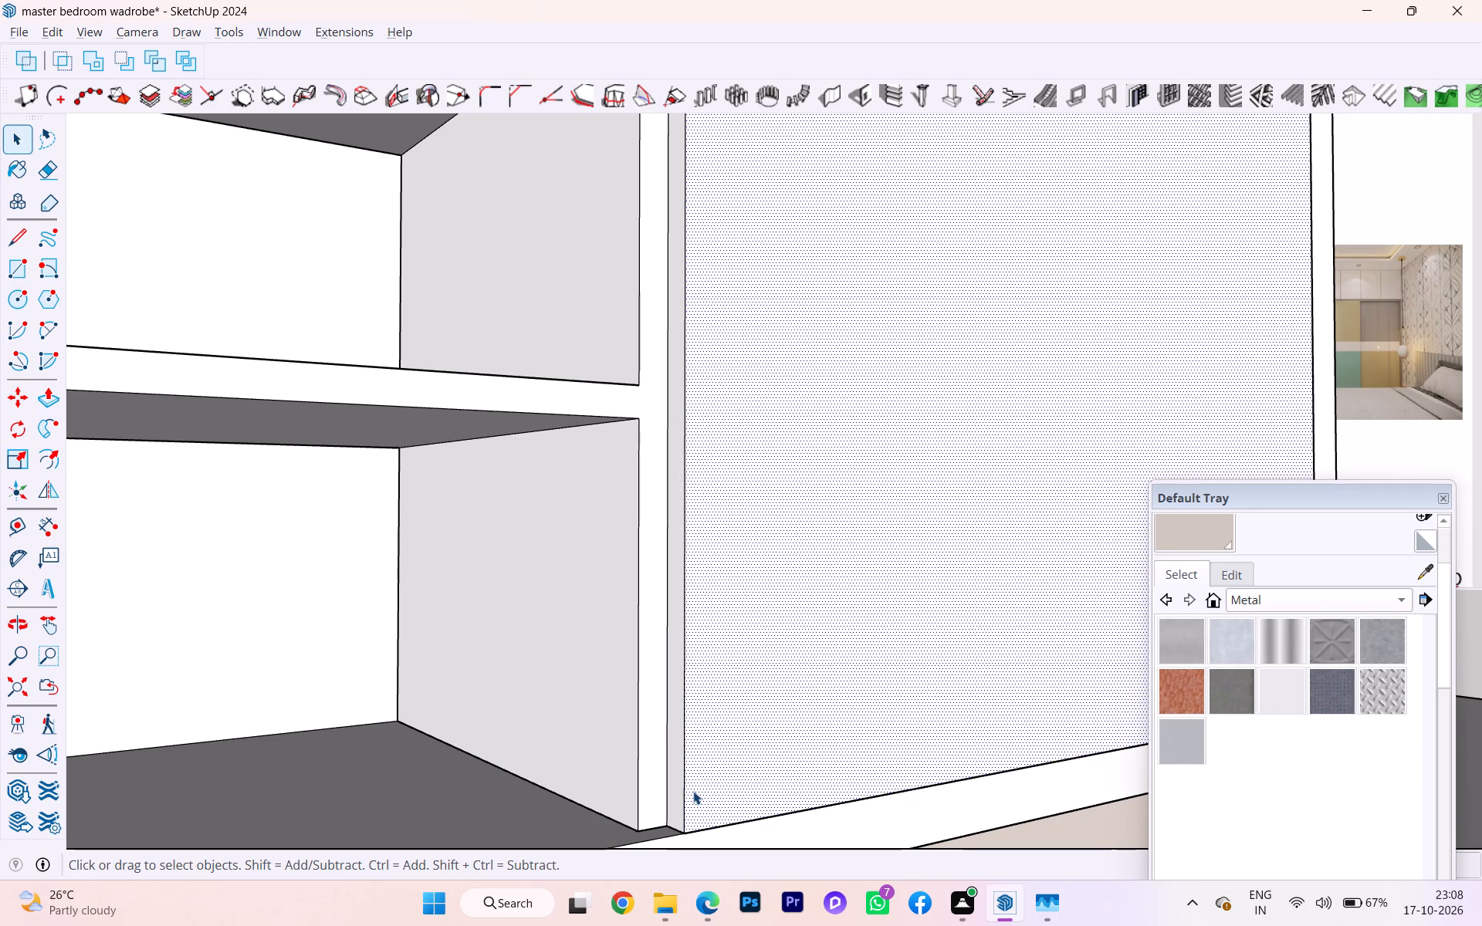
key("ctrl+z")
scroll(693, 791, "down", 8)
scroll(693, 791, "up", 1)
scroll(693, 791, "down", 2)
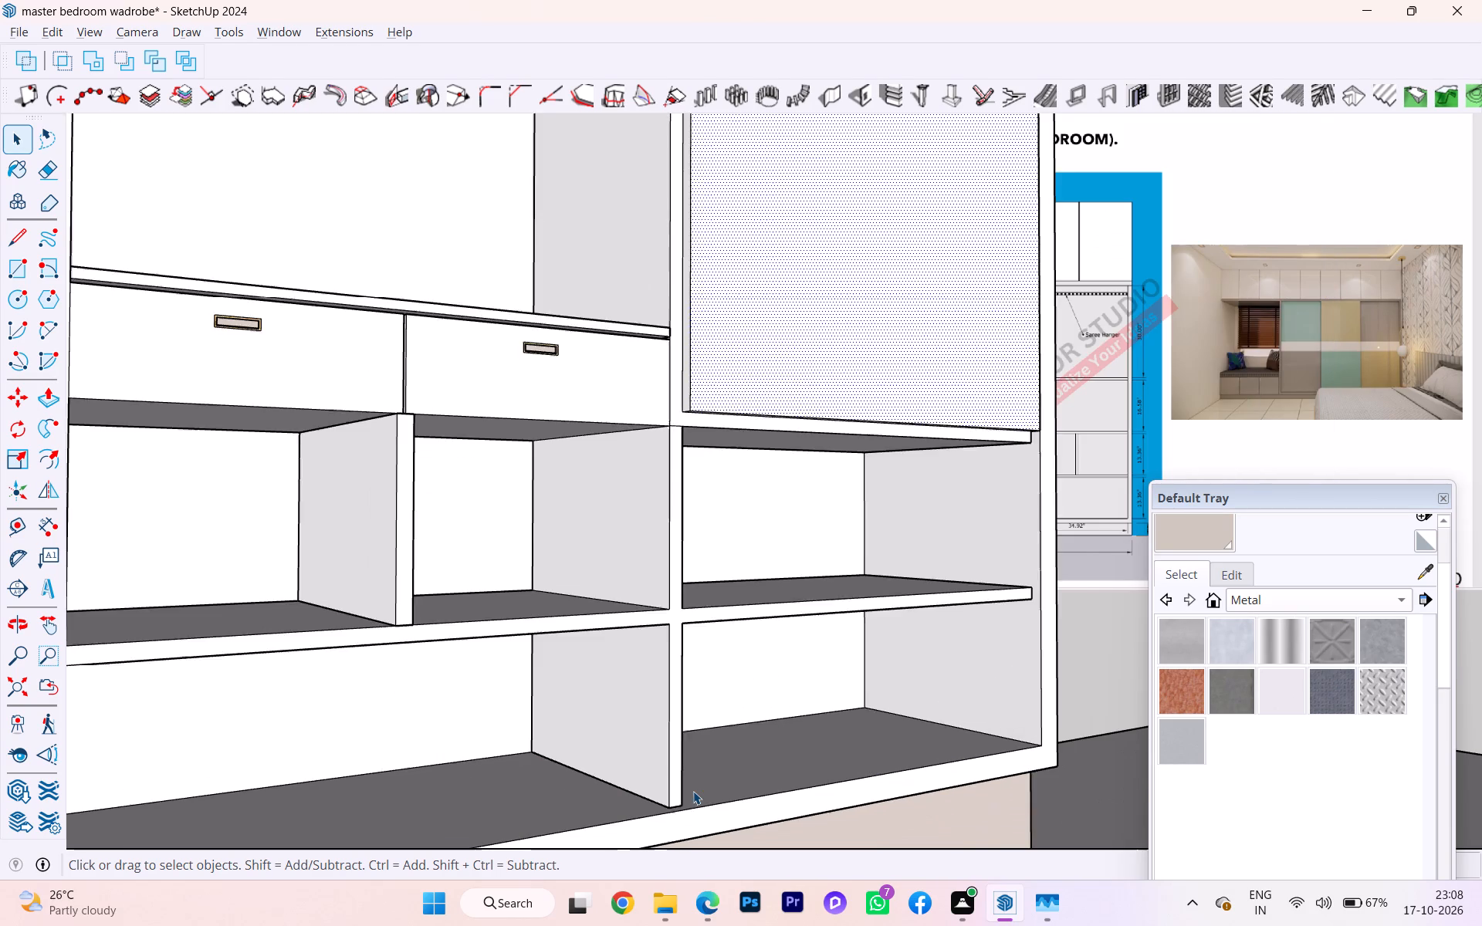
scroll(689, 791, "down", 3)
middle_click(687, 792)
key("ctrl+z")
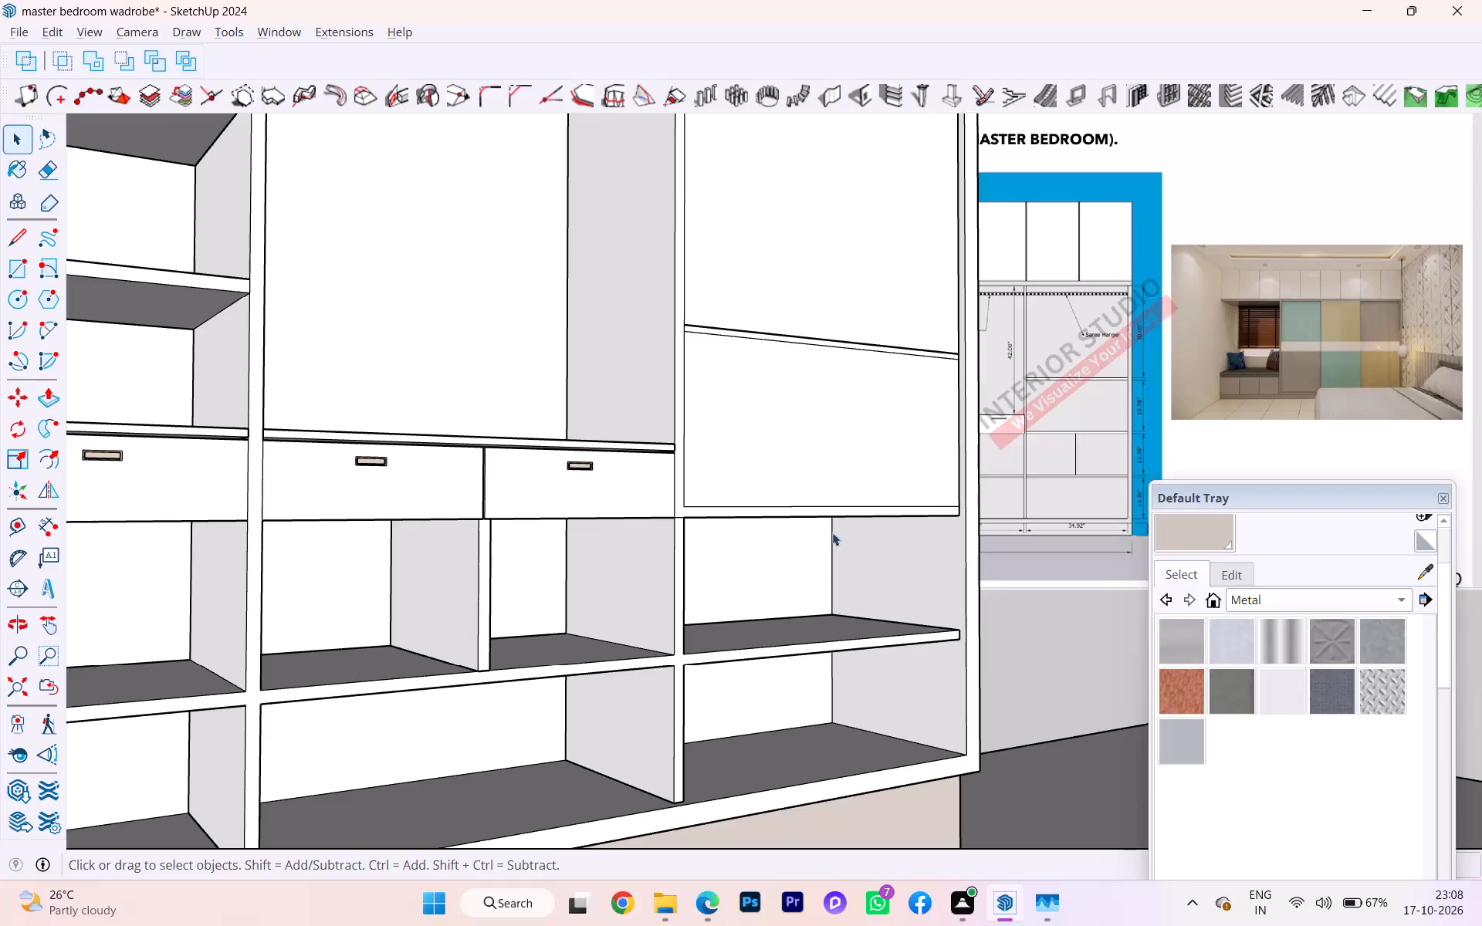
Make a group from the flat end-bay rectangle's face and its bounding edges.
left_click(884, 433)
left_click(884, 433)
left_click(884, 433)
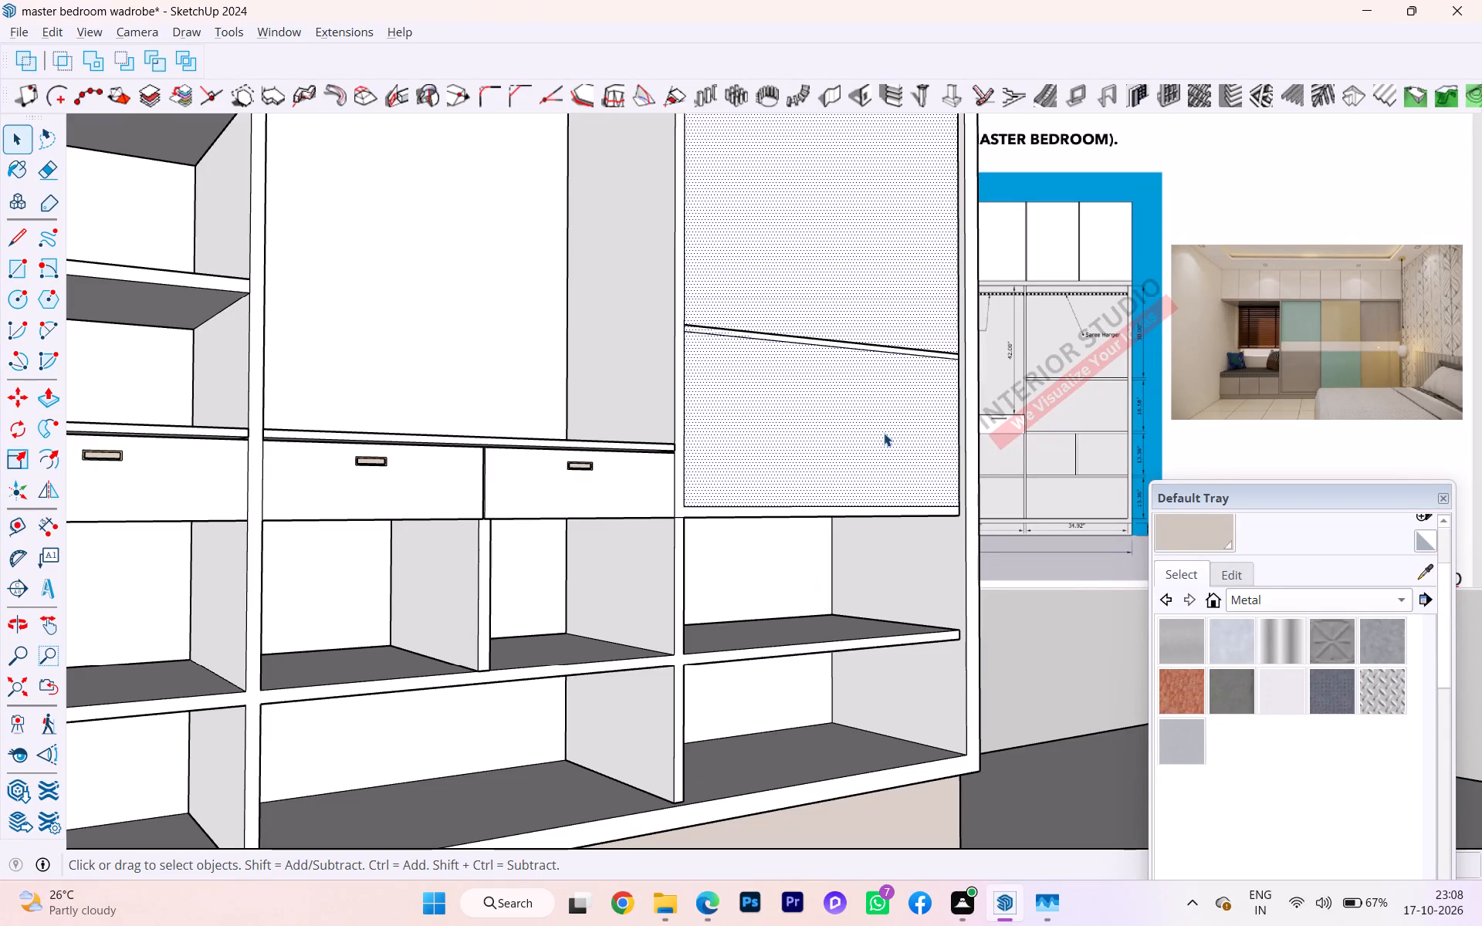
double_click(884, 433)
right_click(884, 433)
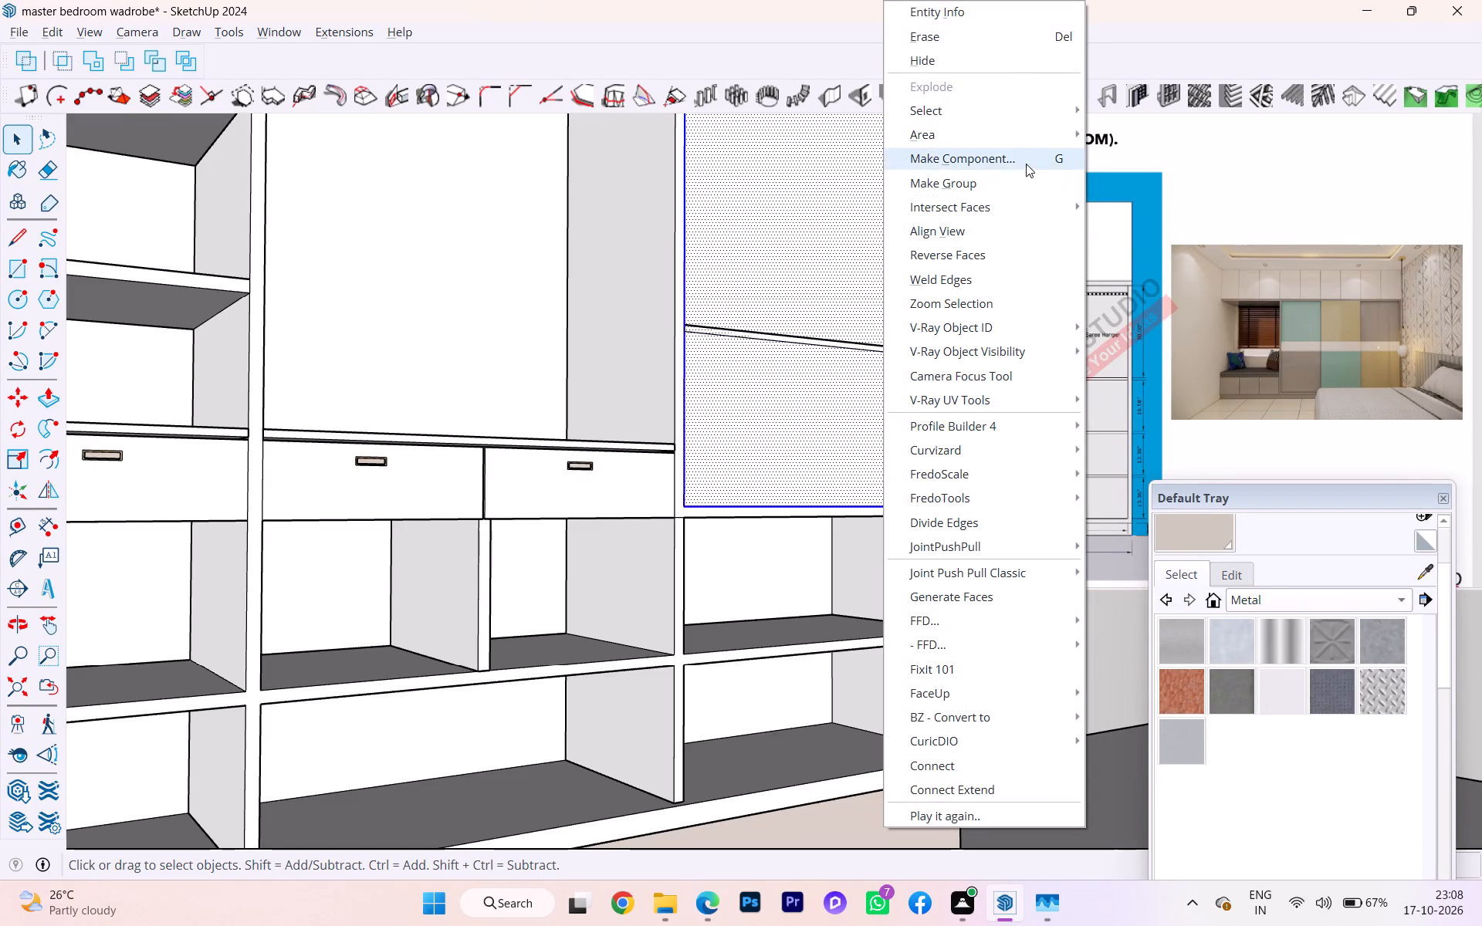
left_click(978, 198)
left_click(966, 182)
Open the end-bay panel group for editing and push/pull its front face by 6.
double_click(758, 415)
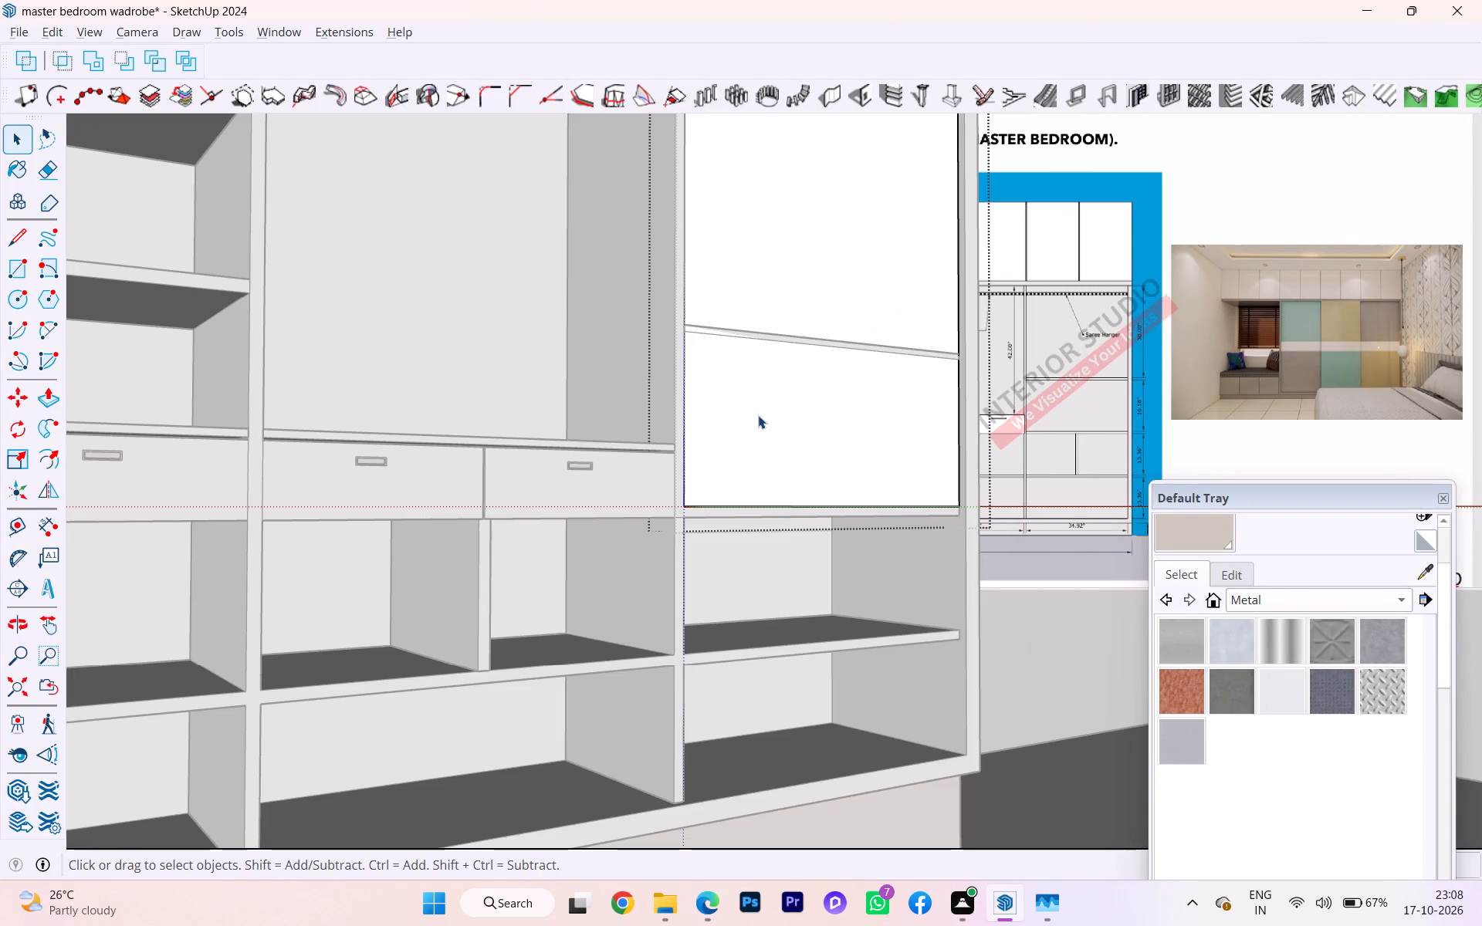
left_click(755, 414)
key("p")
left_click(755, 413)
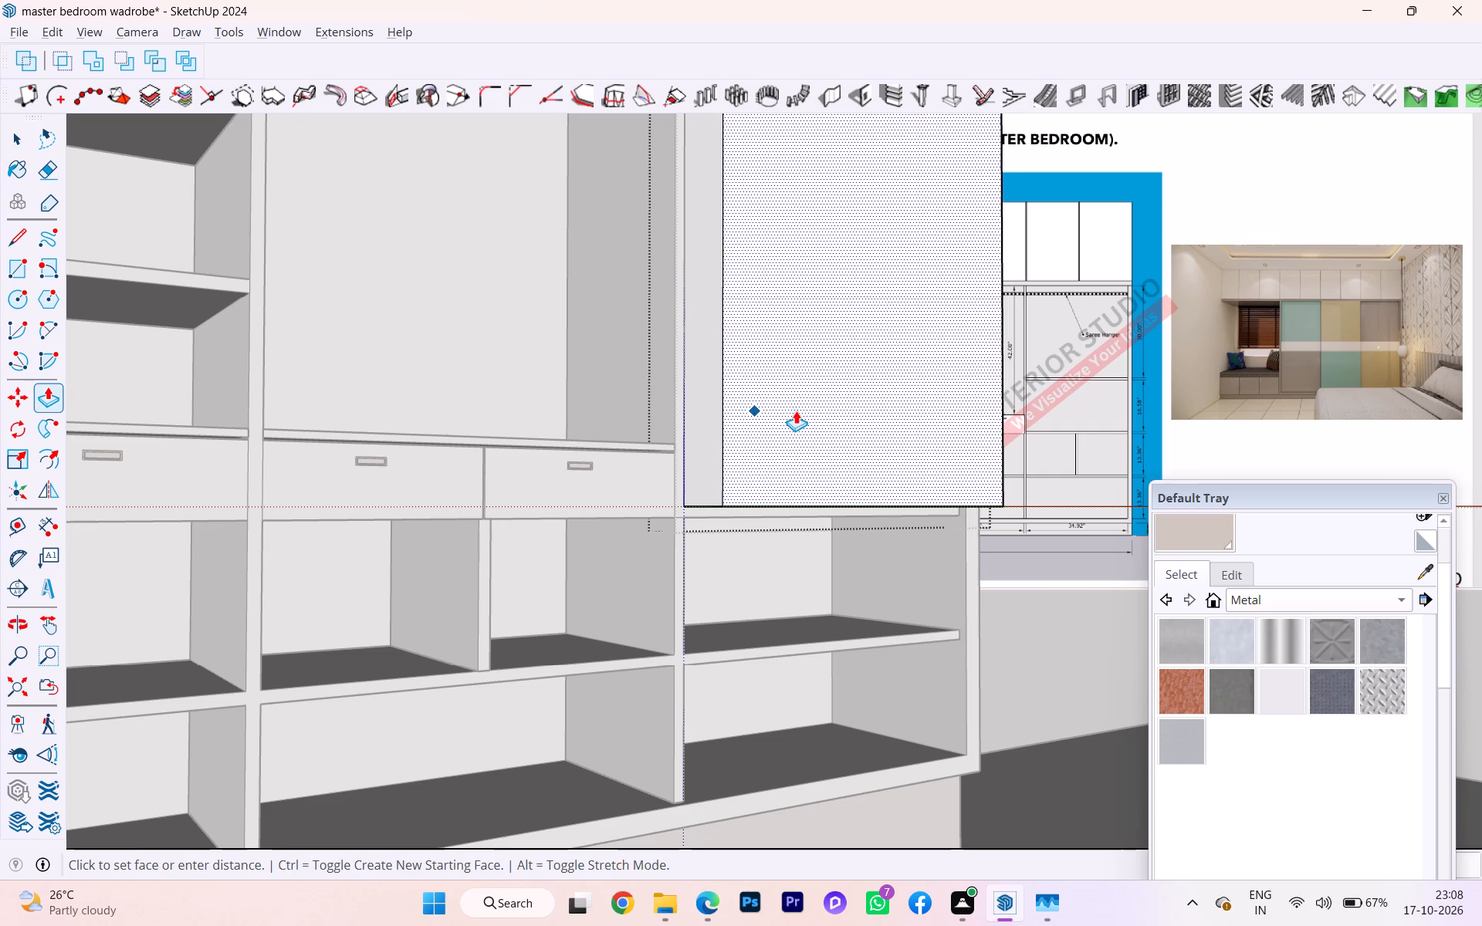
key("6")
key("Return")
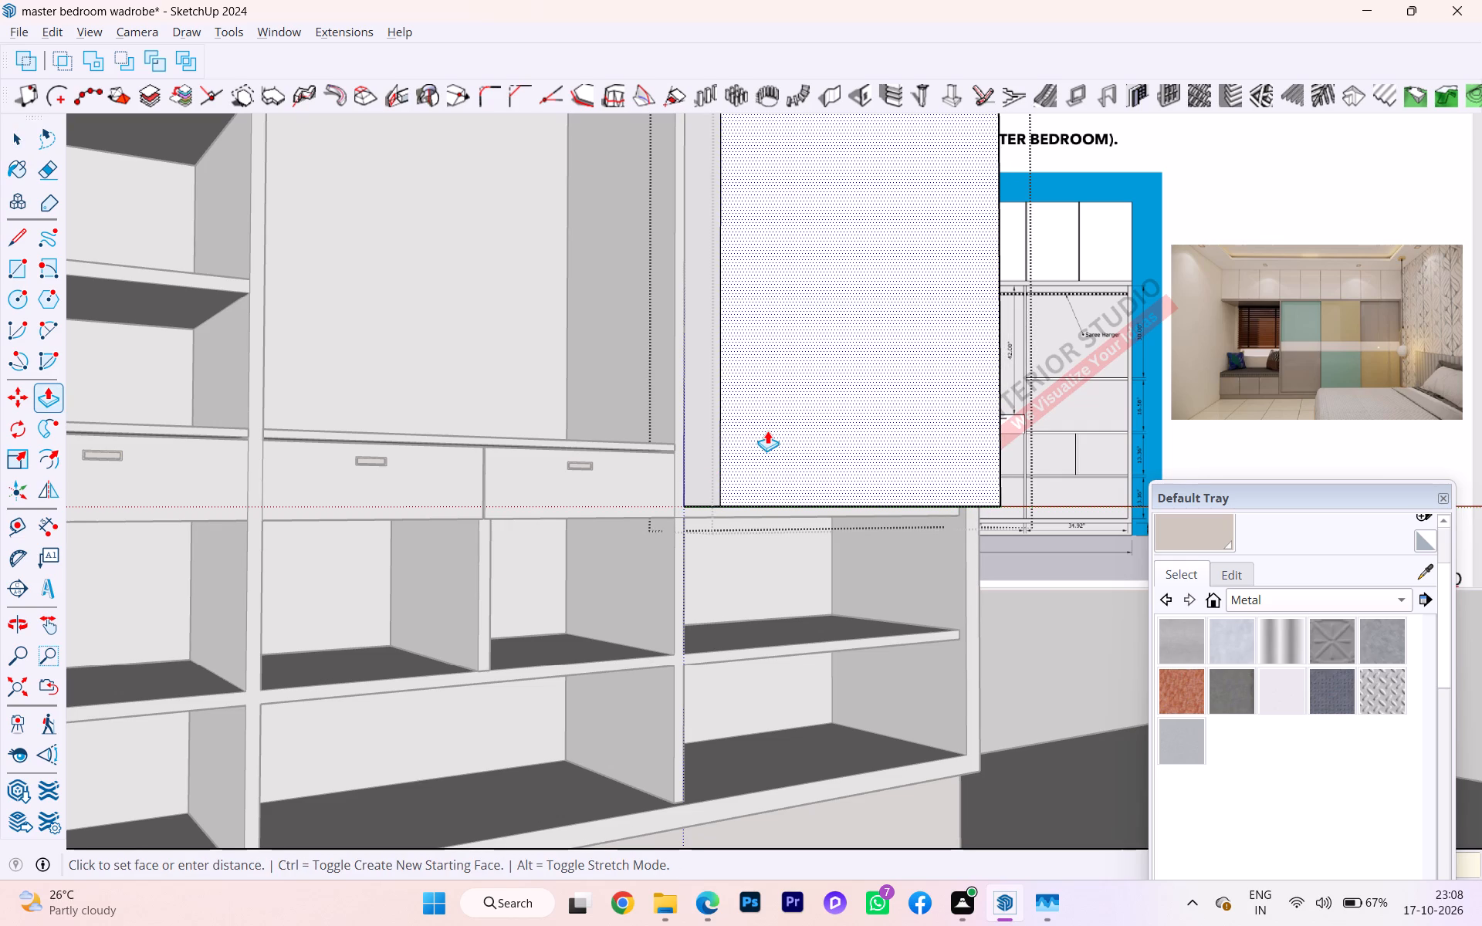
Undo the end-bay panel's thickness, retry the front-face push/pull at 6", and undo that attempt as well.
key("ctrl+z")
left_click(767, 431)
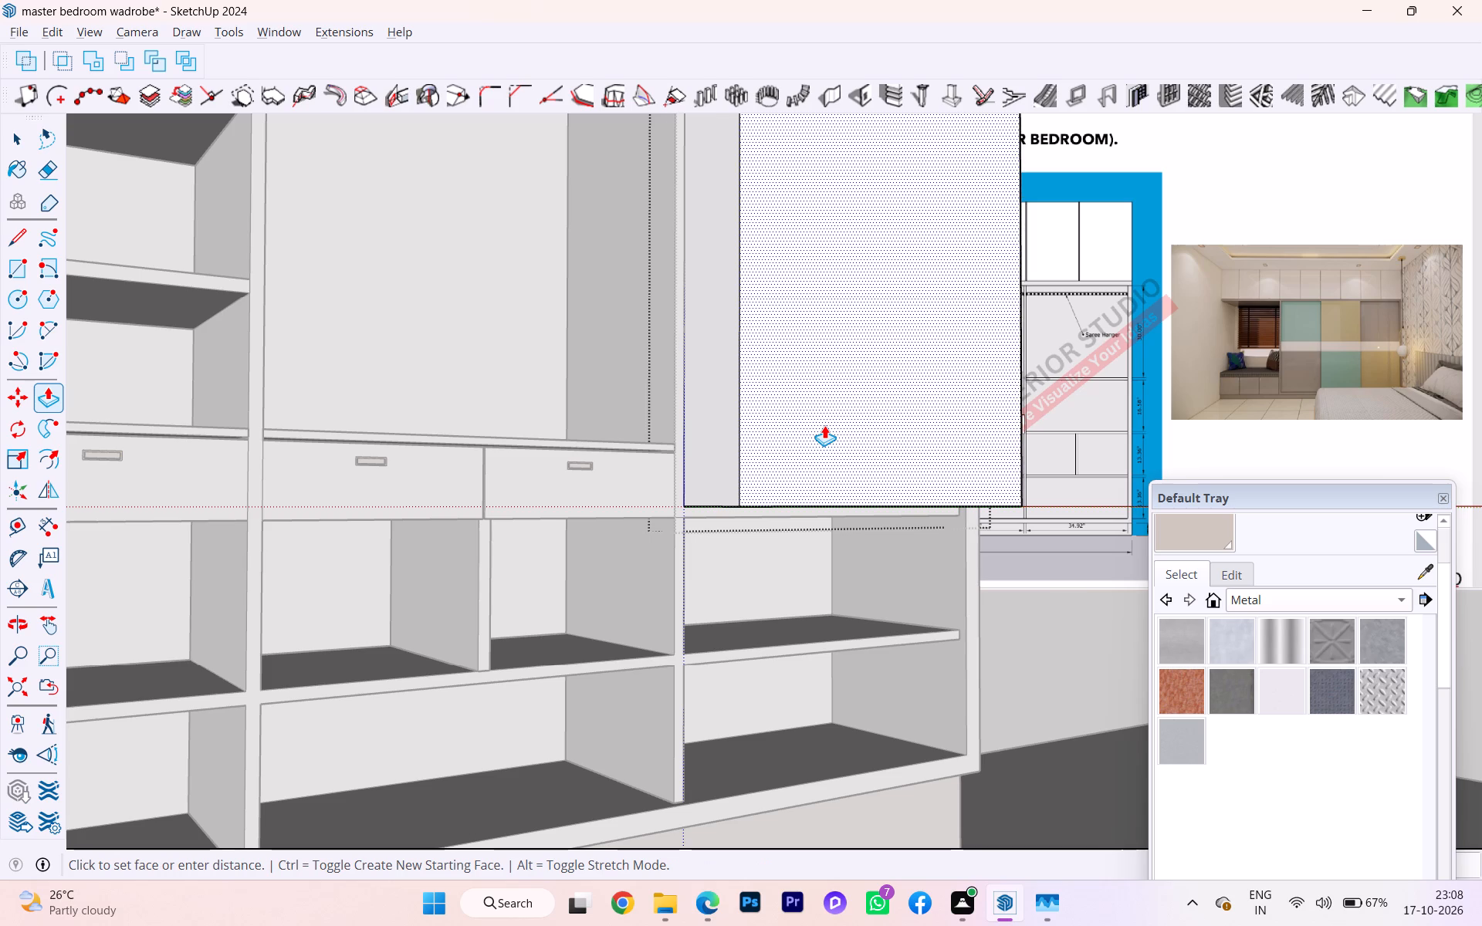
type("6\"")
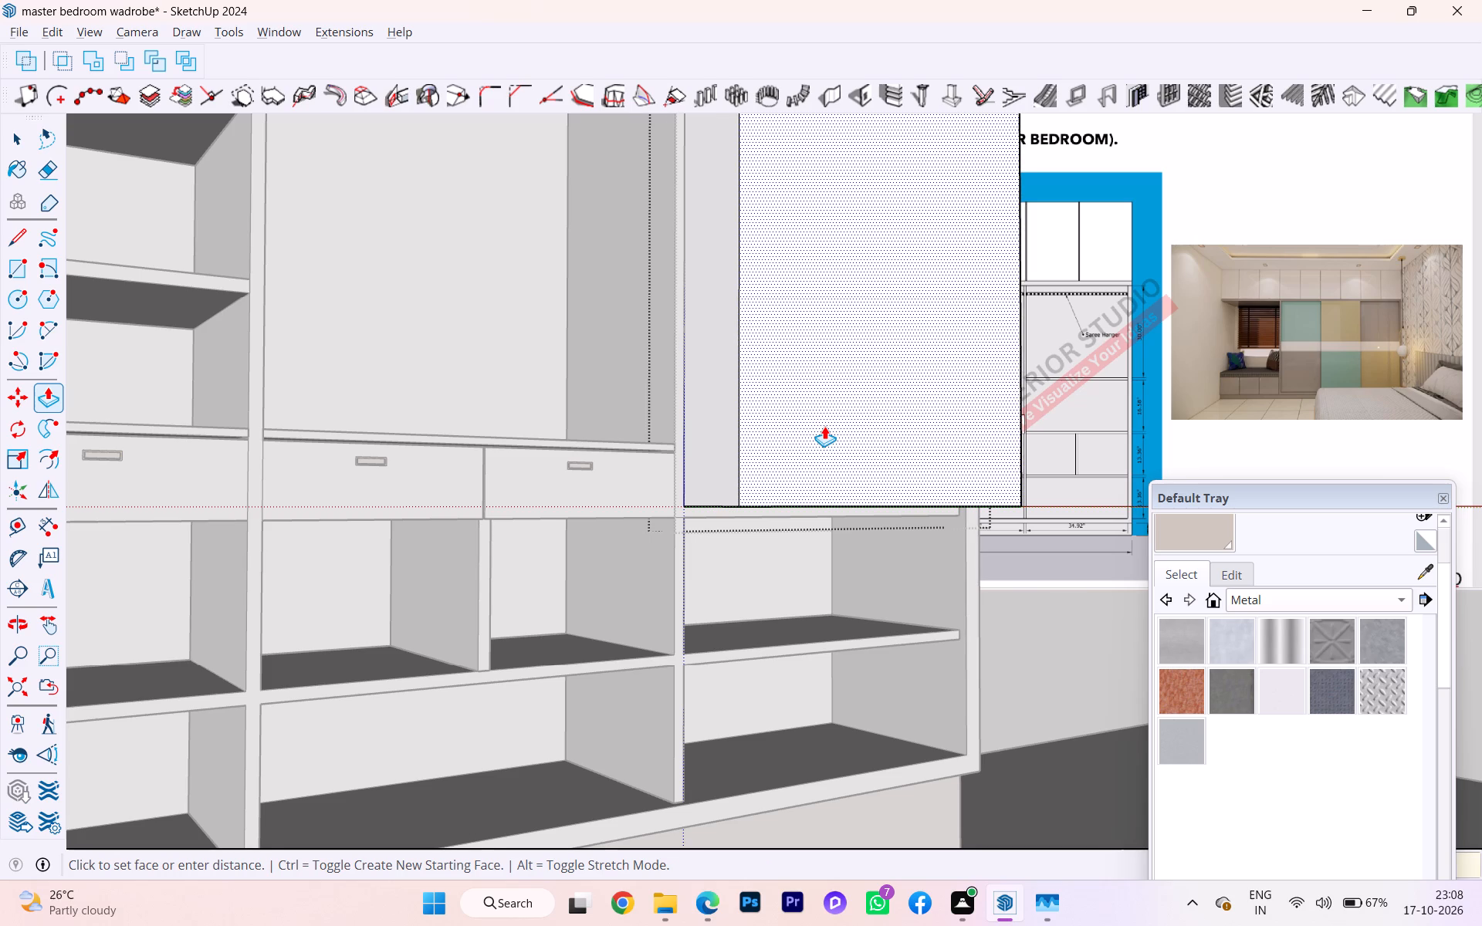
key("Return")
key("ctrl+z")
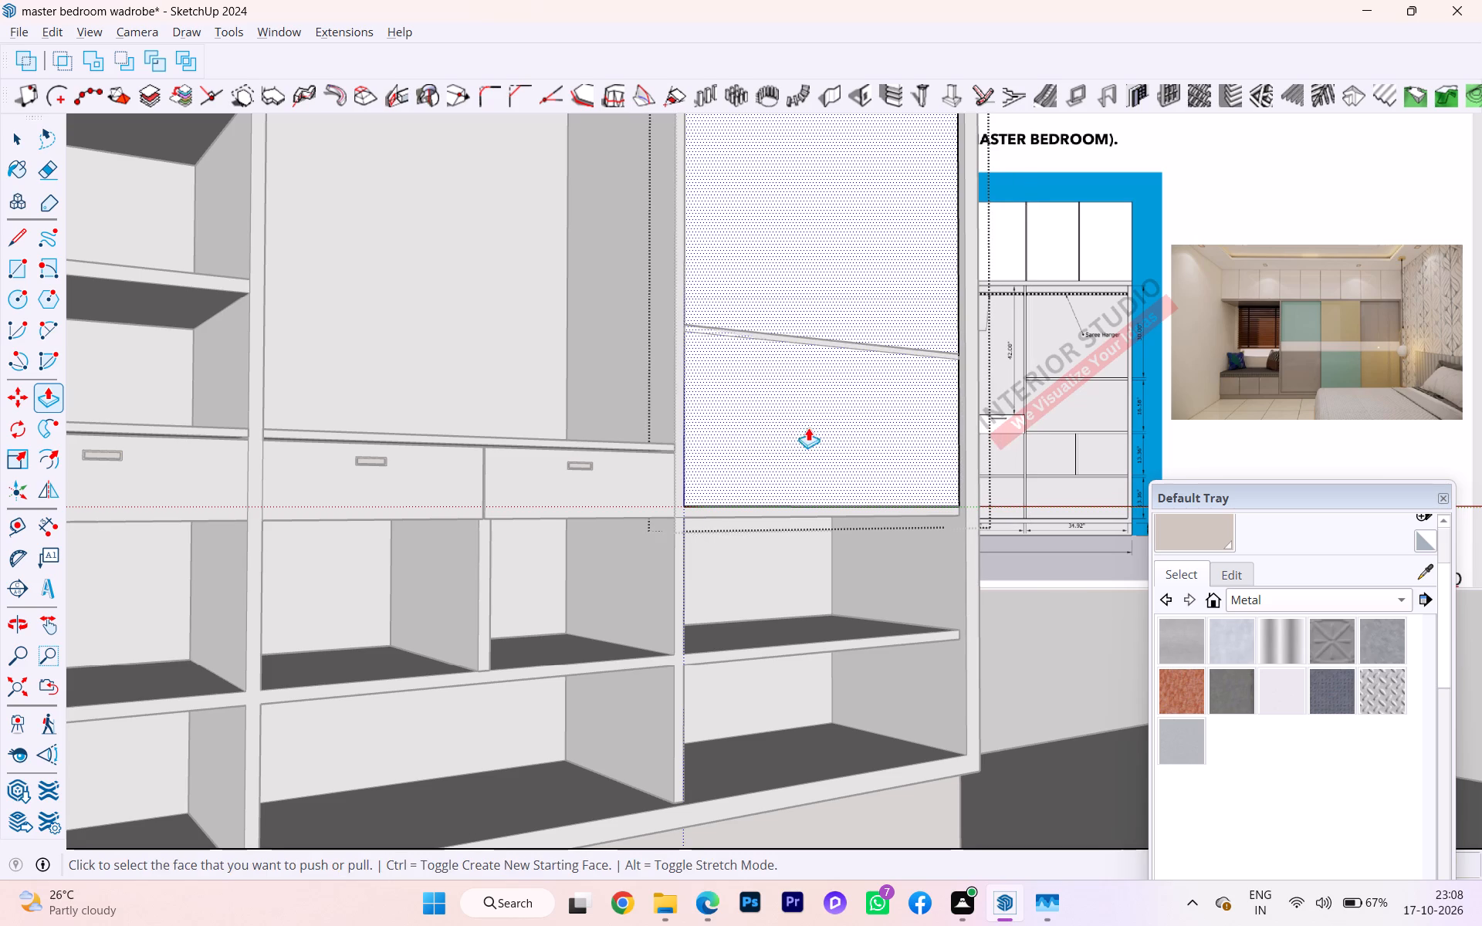
Push/pull the end-bay panel's front face by 0.6 inside its group.
left_click(736, 444)
type("0.6")
key("Return")
key("space")
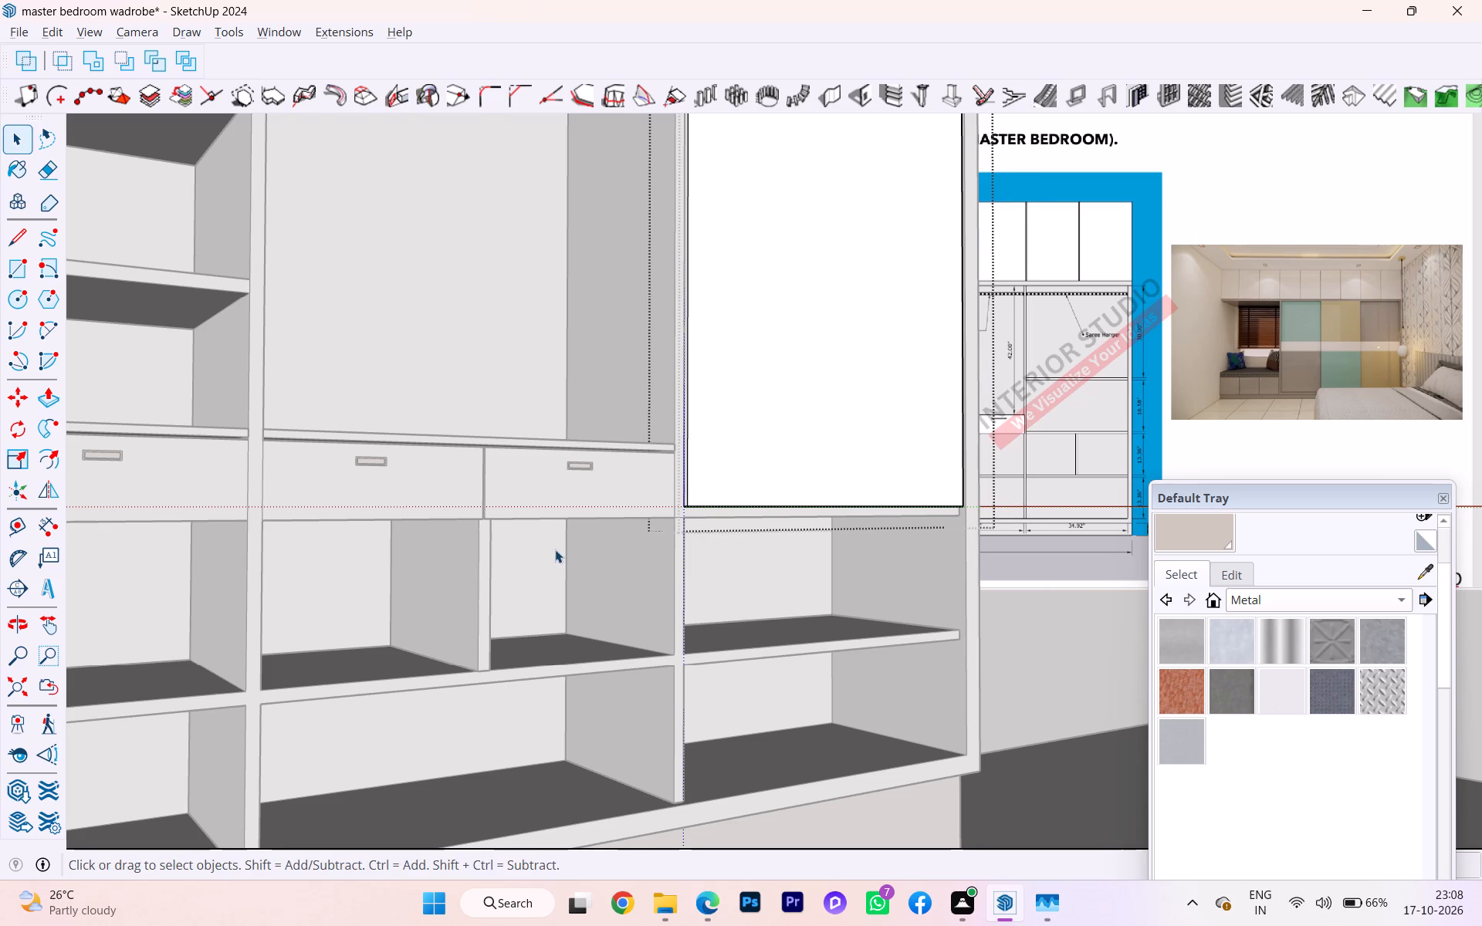
Push/pull the end-bay panel's bottom face down to the top of the wardrobe's bottom board and leave the group.
scroll(568, 543, "down", 1)
middle_click_drag(570, 539, 572, 275)
scroll(508, 509, "down", 2)
middle_click_drag(485, 525, 401, 718)
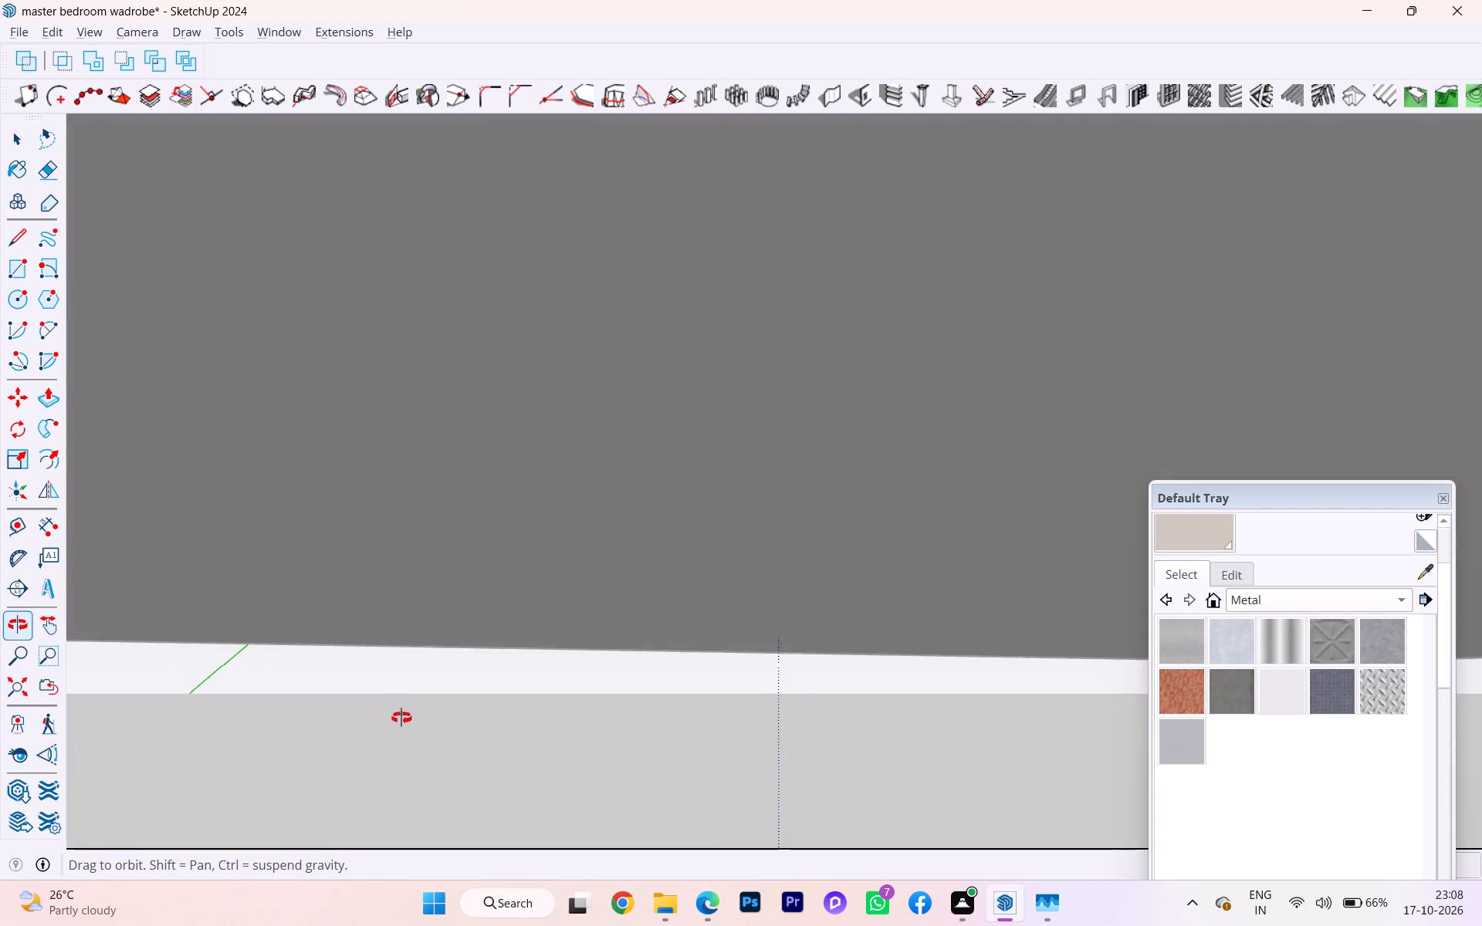
middle_click_drag(401, 718, 403, 806)
scroll(1279, 581, "down", 1)
scroll(1279, 581, "up", 7)
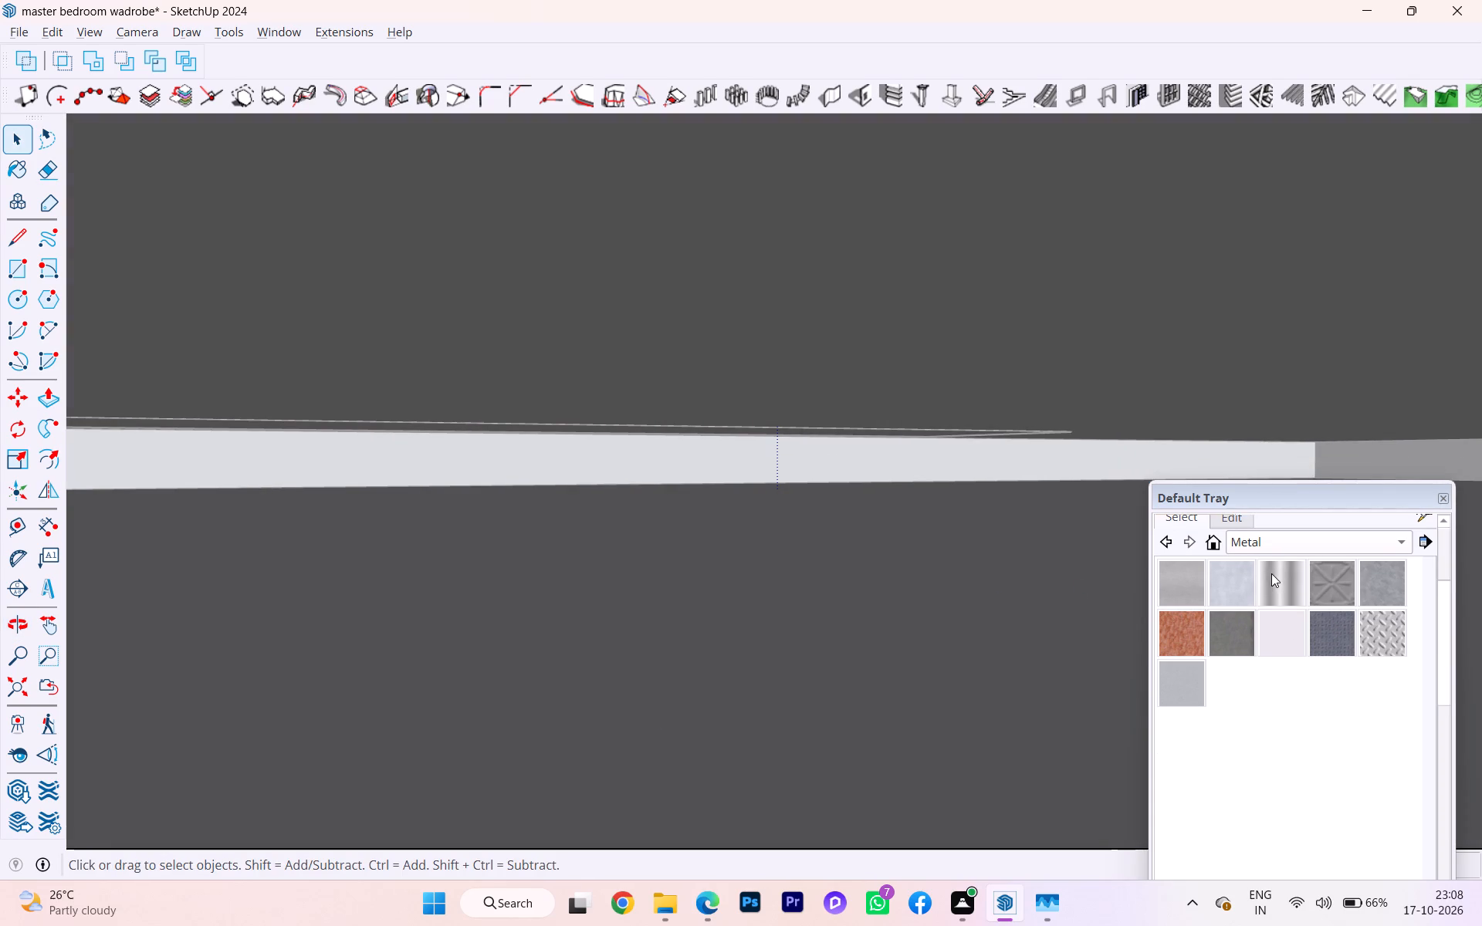
scroll(1271, 573, "up", 5)
scroll(1227, 529, "up", 1)
scroll(1227, 529, "down", 1)
scroll(1225, 528, "up", 2)
scroll(1171, 601, "down", 5)
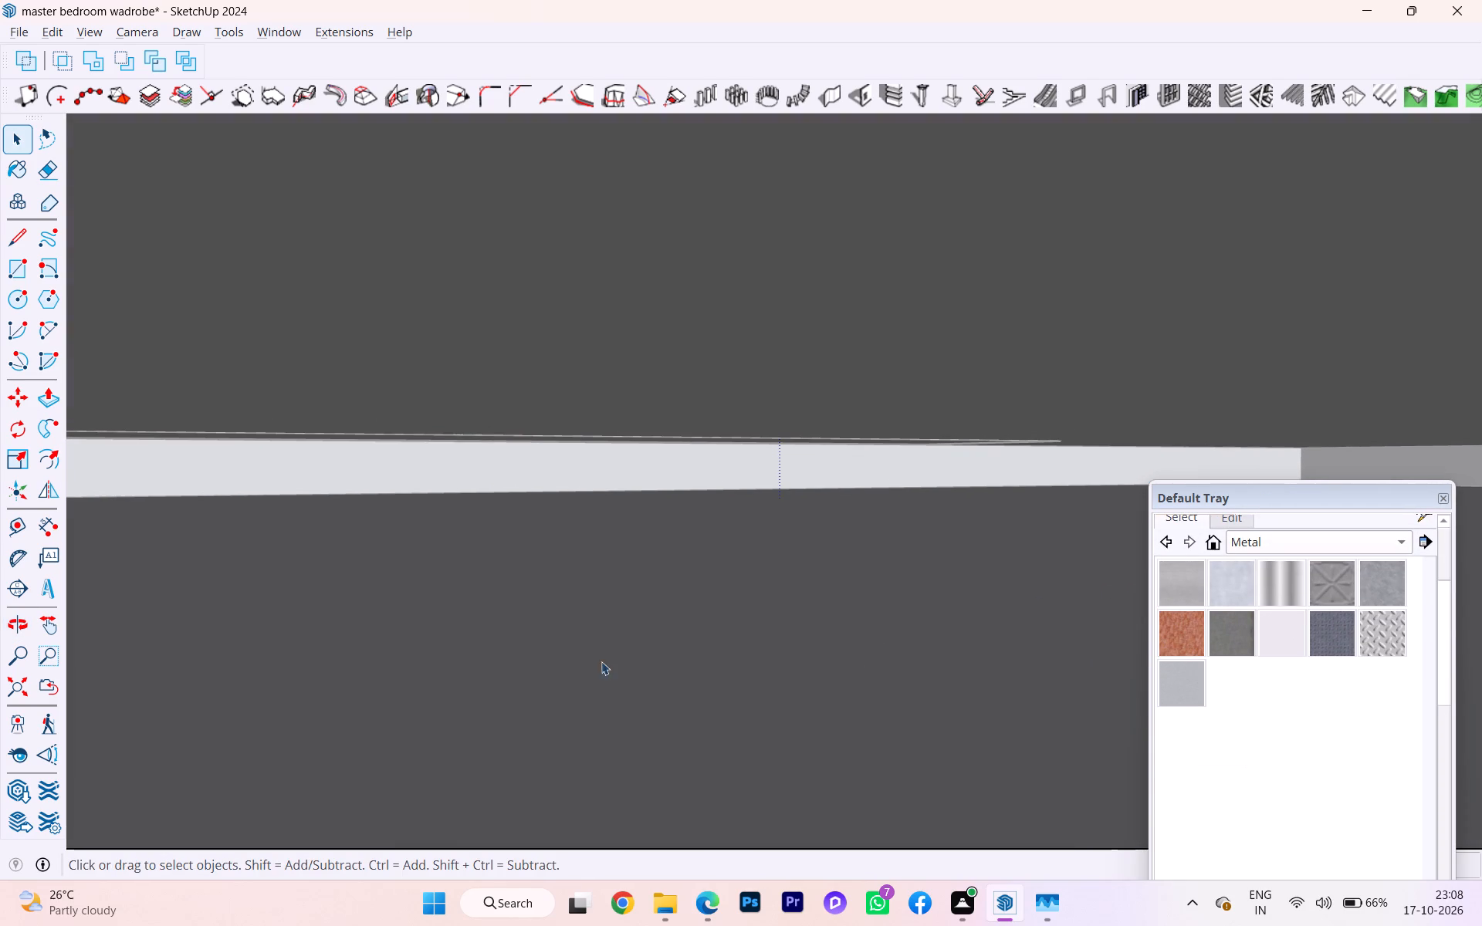
left_click(16, 700)
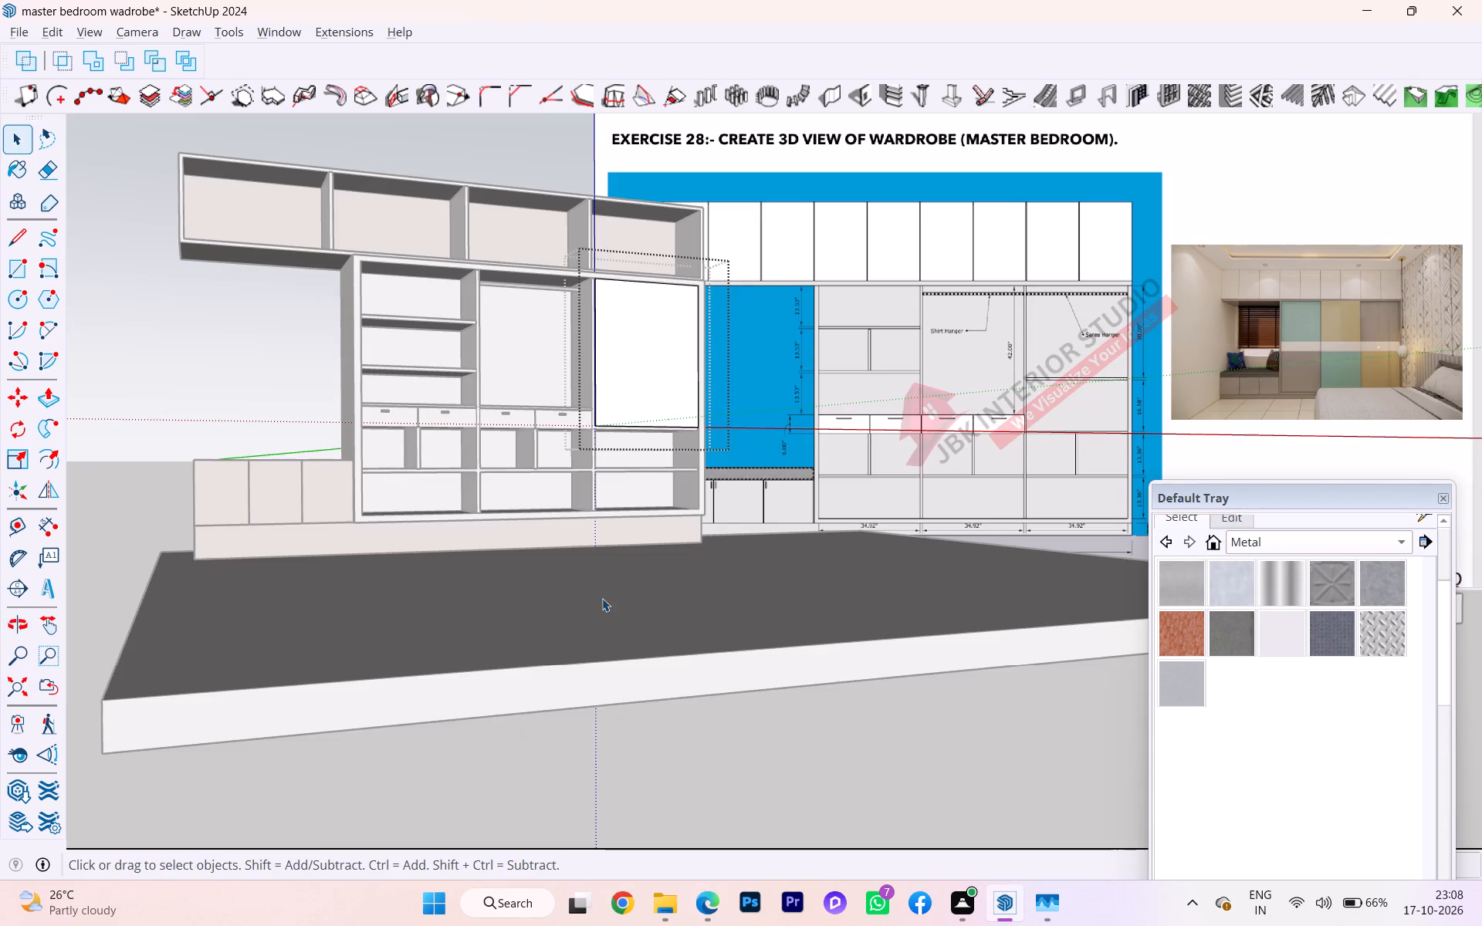
scroll(596, 565, "up", 1)
scroll(593, 560, "down", 1)
scroll(591, 559, "up", 6)
scroll(587, 535, "down", 1)
scroll(587, 535, "up", 2)
scroll(732, 377, "up", 4)
scroll(671, 299, "up", 2)
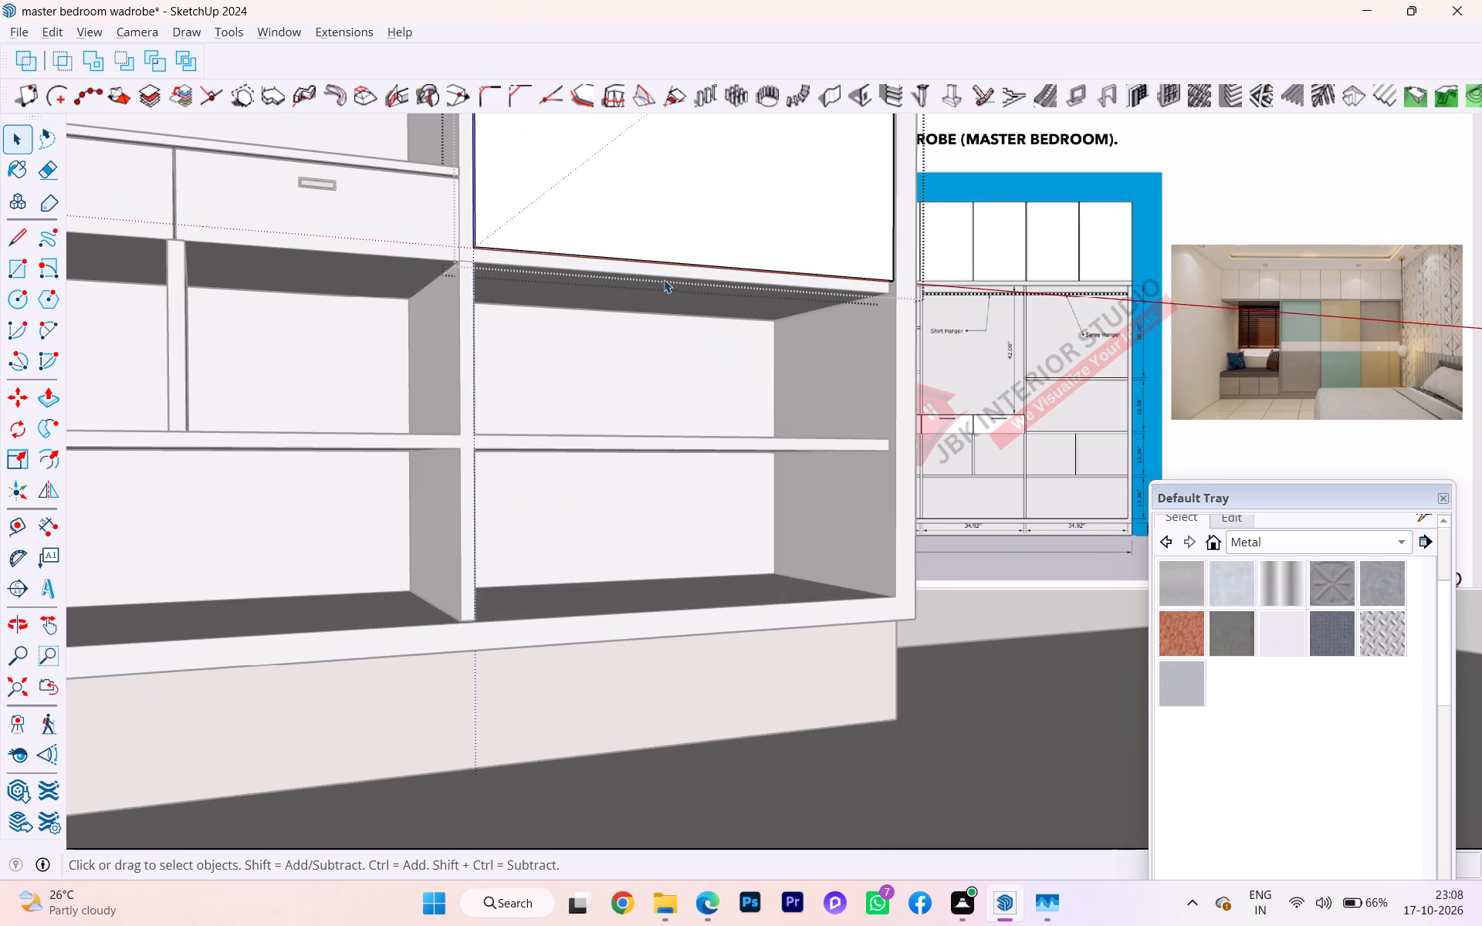
middle_click_drag(665, 278, 775, 208)
scroll(676, 323, "up", 3)
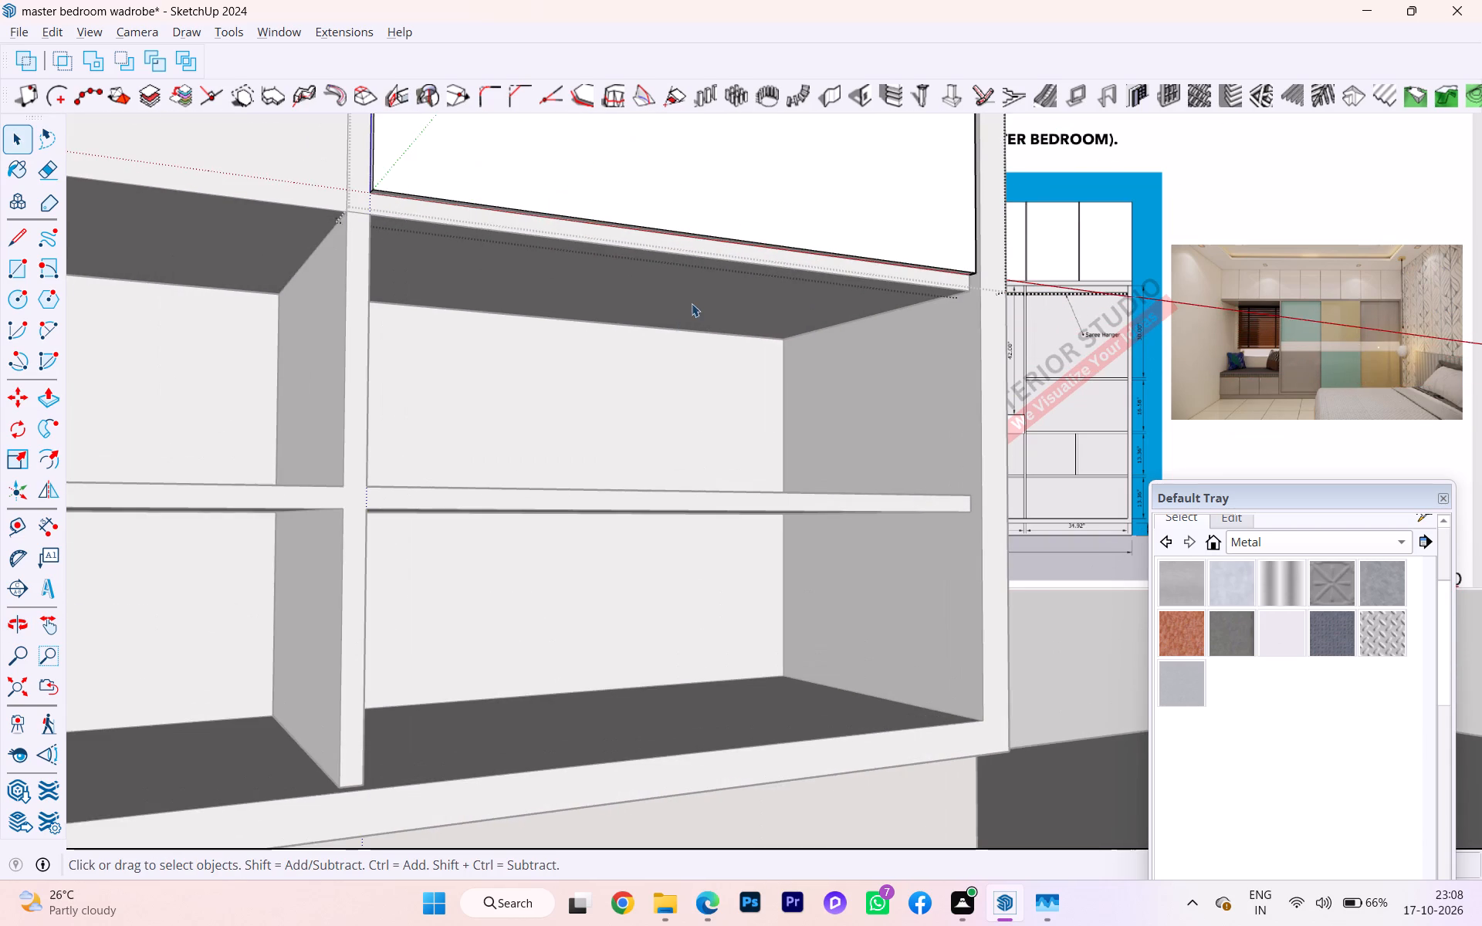
middle_click_drag(695, 296, 710, 224)
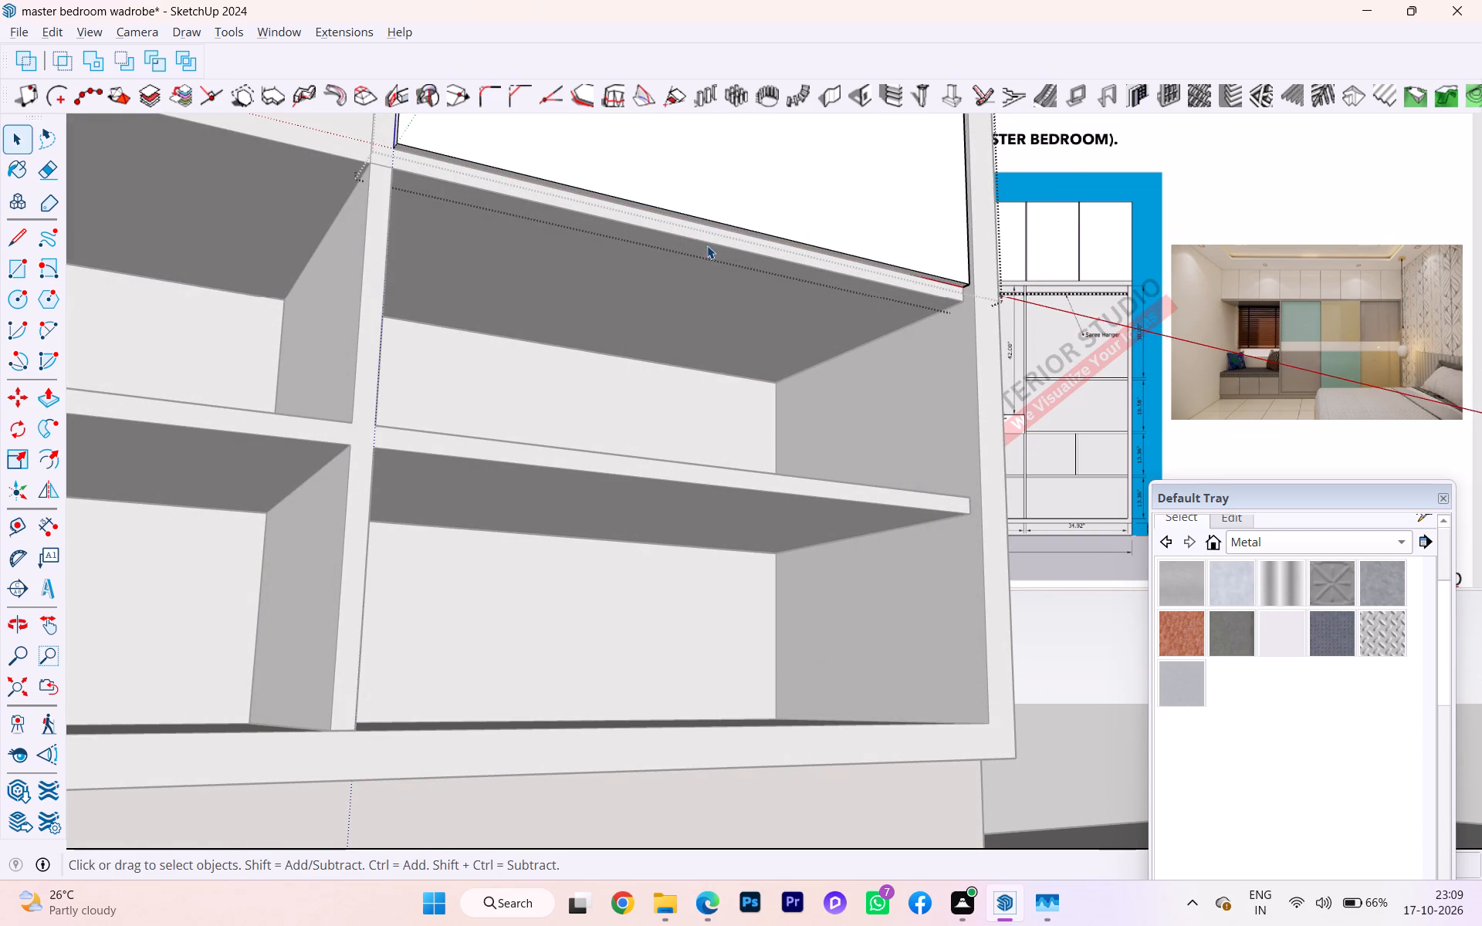
key("p")
scroll(669, 218, "up", 2)
scroll(669, 217, "down", 1)
scroll(669, 217, "up", 1)
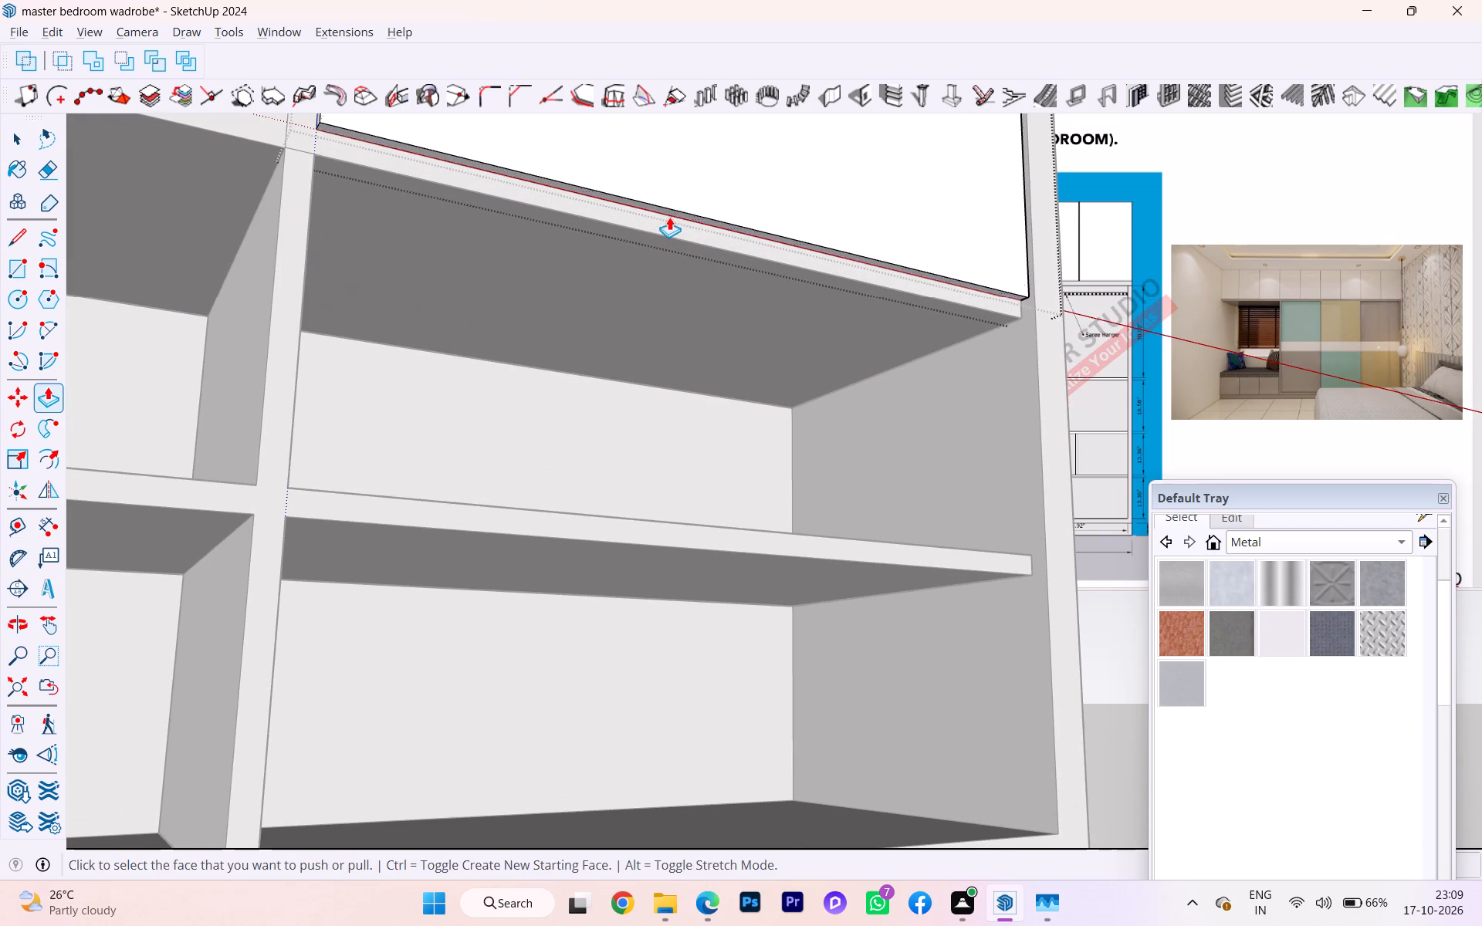
scroll(651, 221, "up", 3)
scroll(651, 221, "down", 1)
scroll(651, 221, "up", 1)
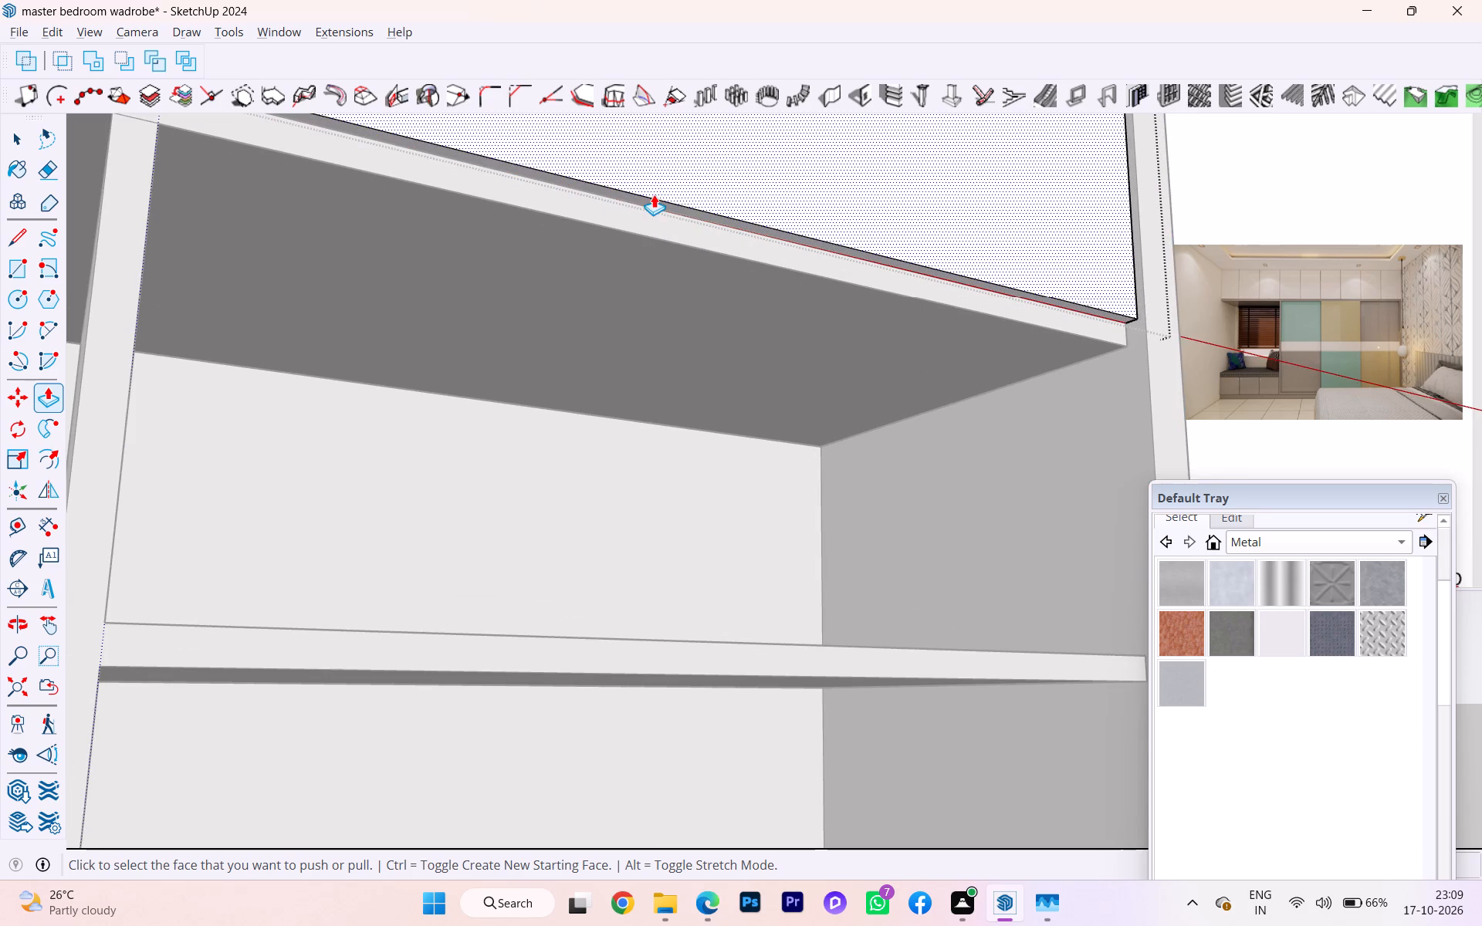
left_click(641, 204)
scroll(586, 475, "down", 8)
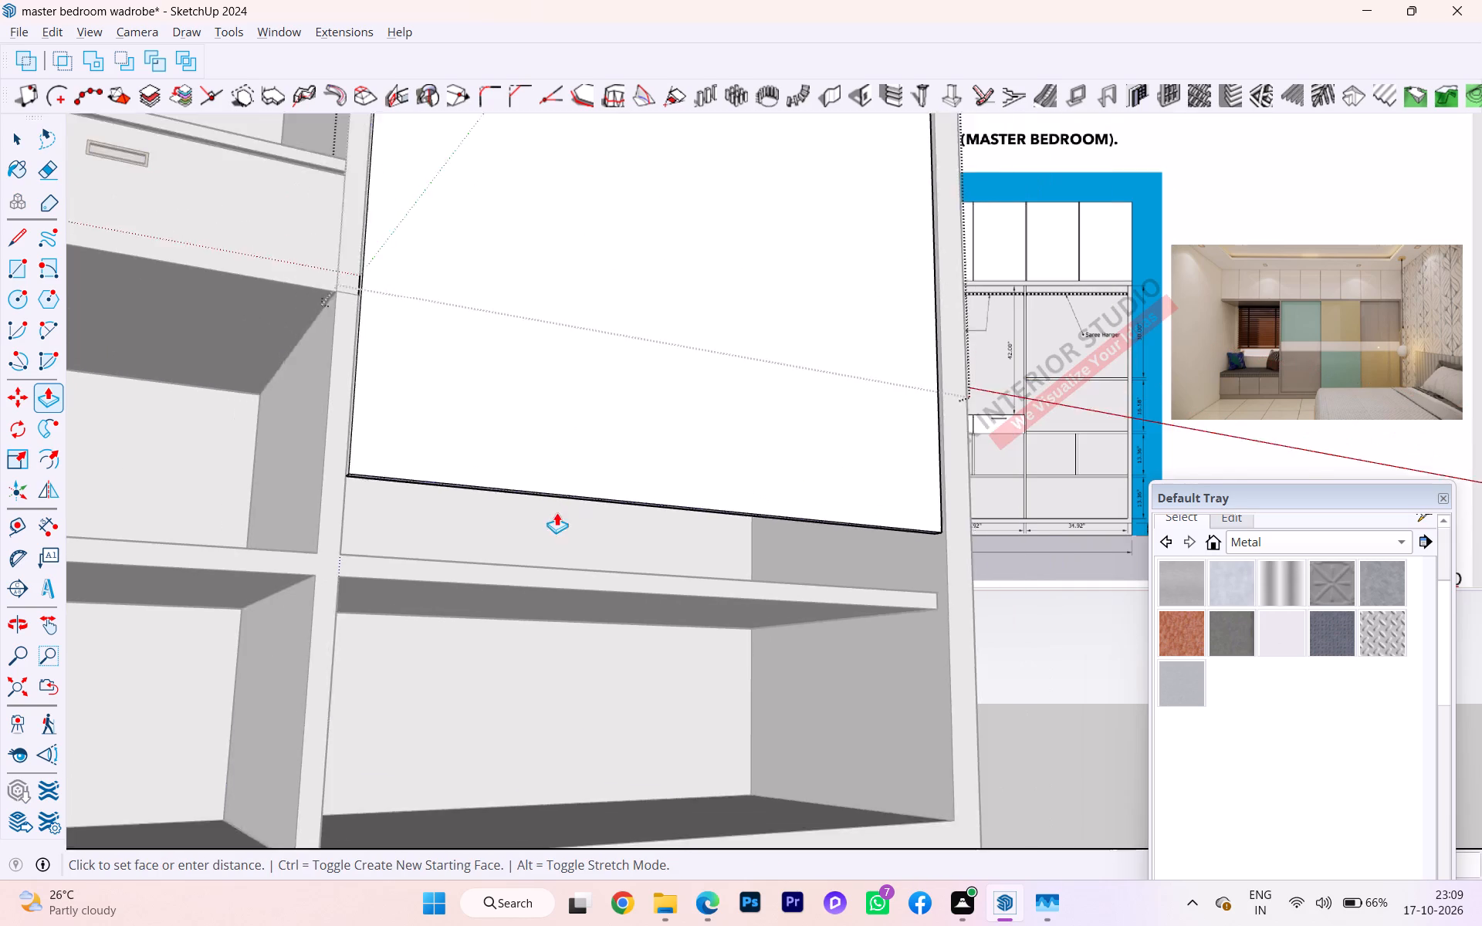
scroll(538, 536, "down", 1)
left_click(352, 748)
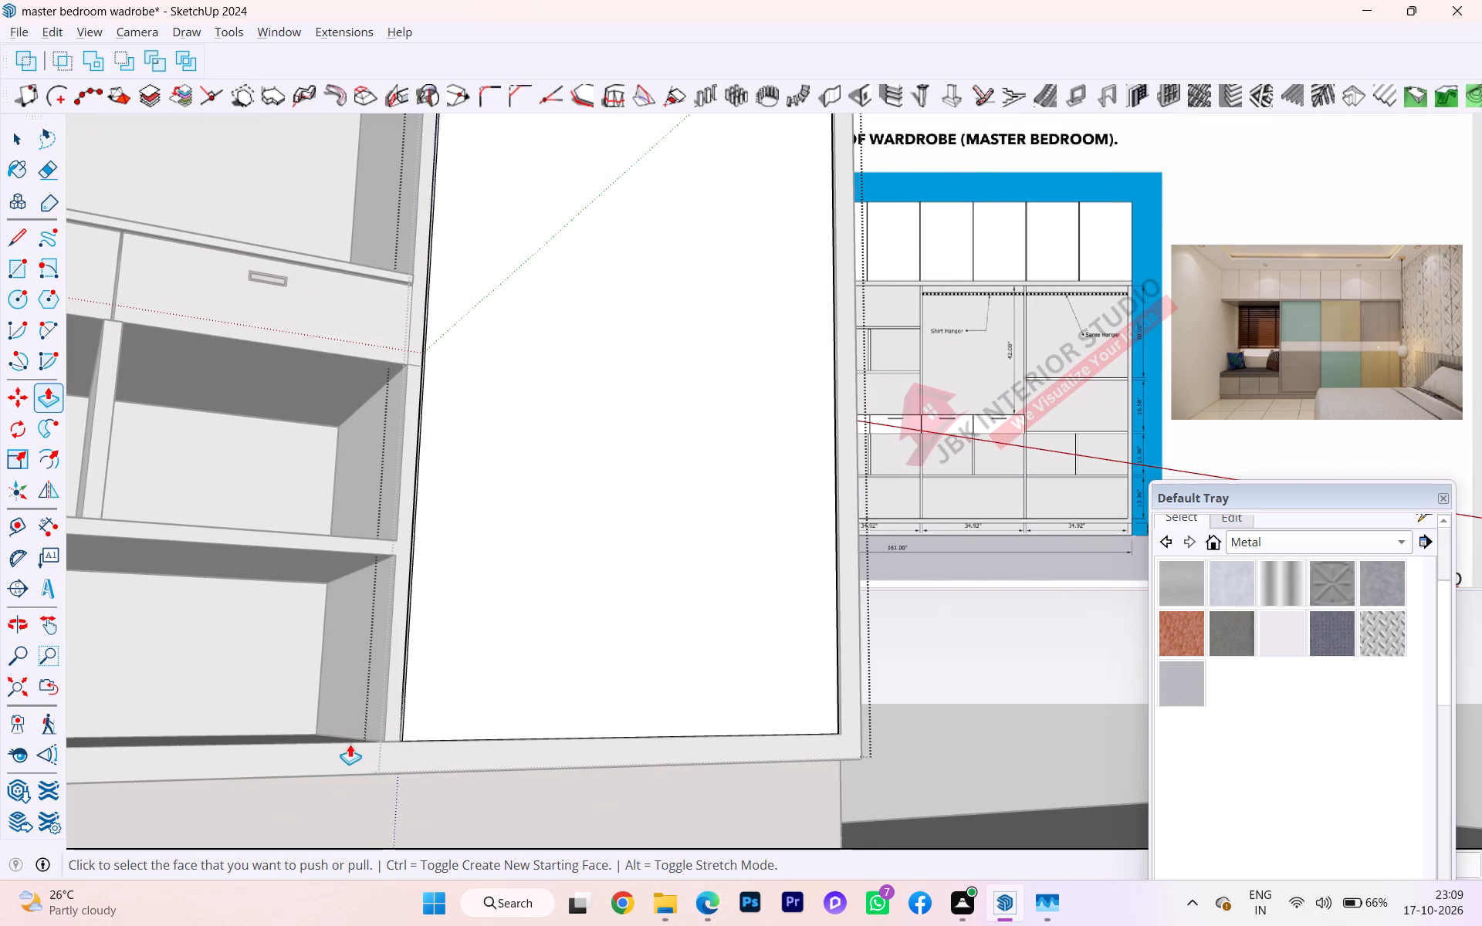
key("space")
left_click(905, 820)
Copy the end-bay panel from its bottom corner across to the shelf bay, ending at the partition beside the hanging-rod bay.
scroll(920, 759, "down", 1)
middle_click_drag(920, 759, 689, 914)
left_click(601, 657)
scroll(585, 644, "down", 6)
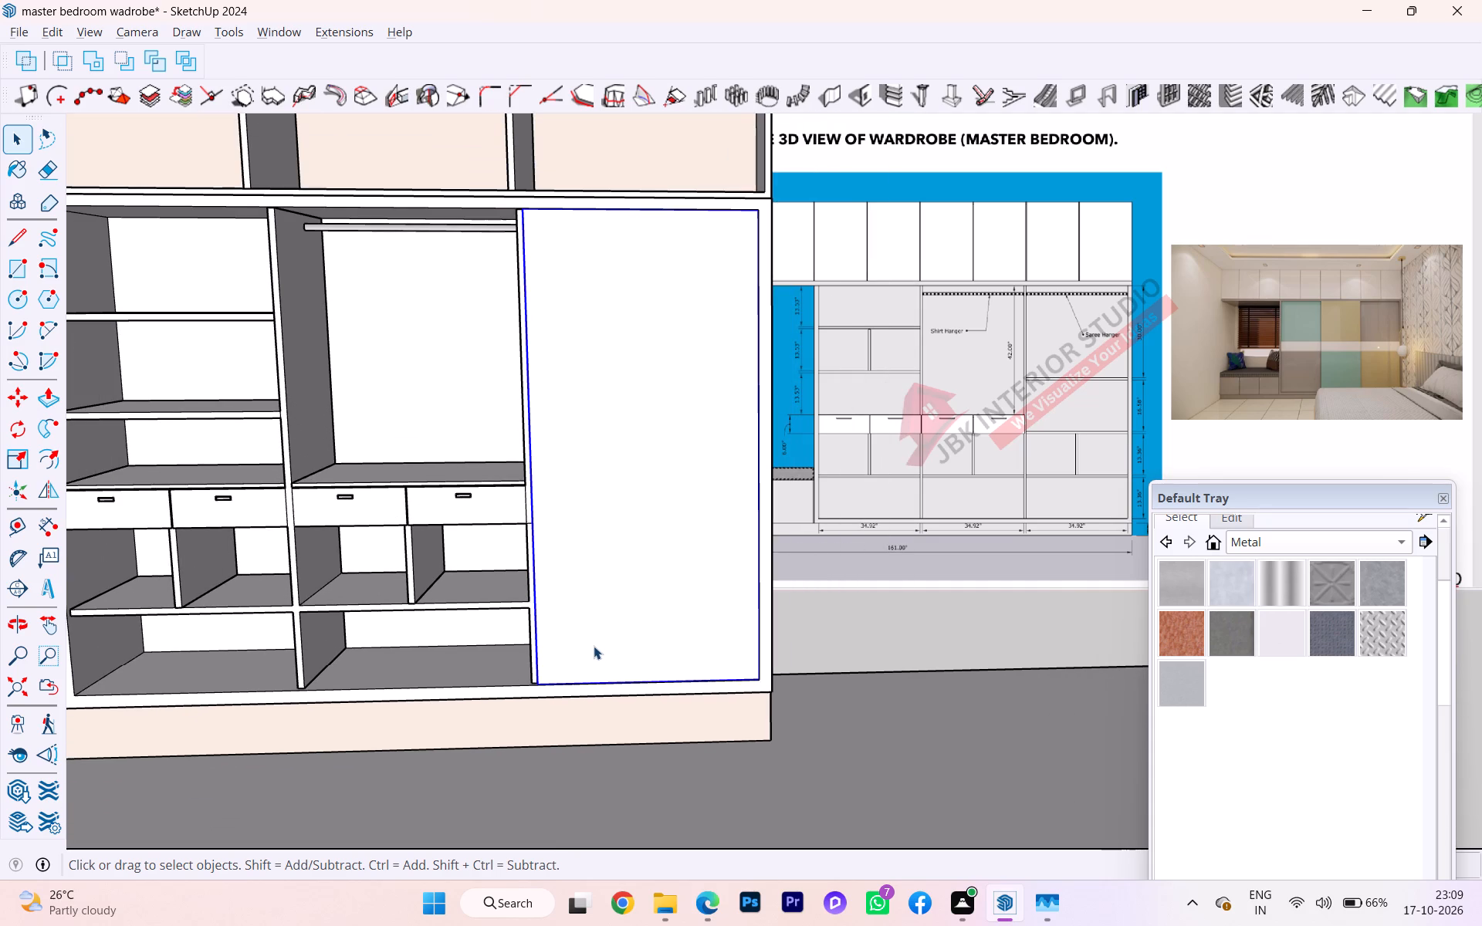
key("m")
key("Return")
scroll(570, 677, "up", 1)
scroll(570, 677, "down", 1)
scroll(570, 677, "up", 3)
scroll(540, 690, "down", 1)
scroll(540, 690, "up", 7)
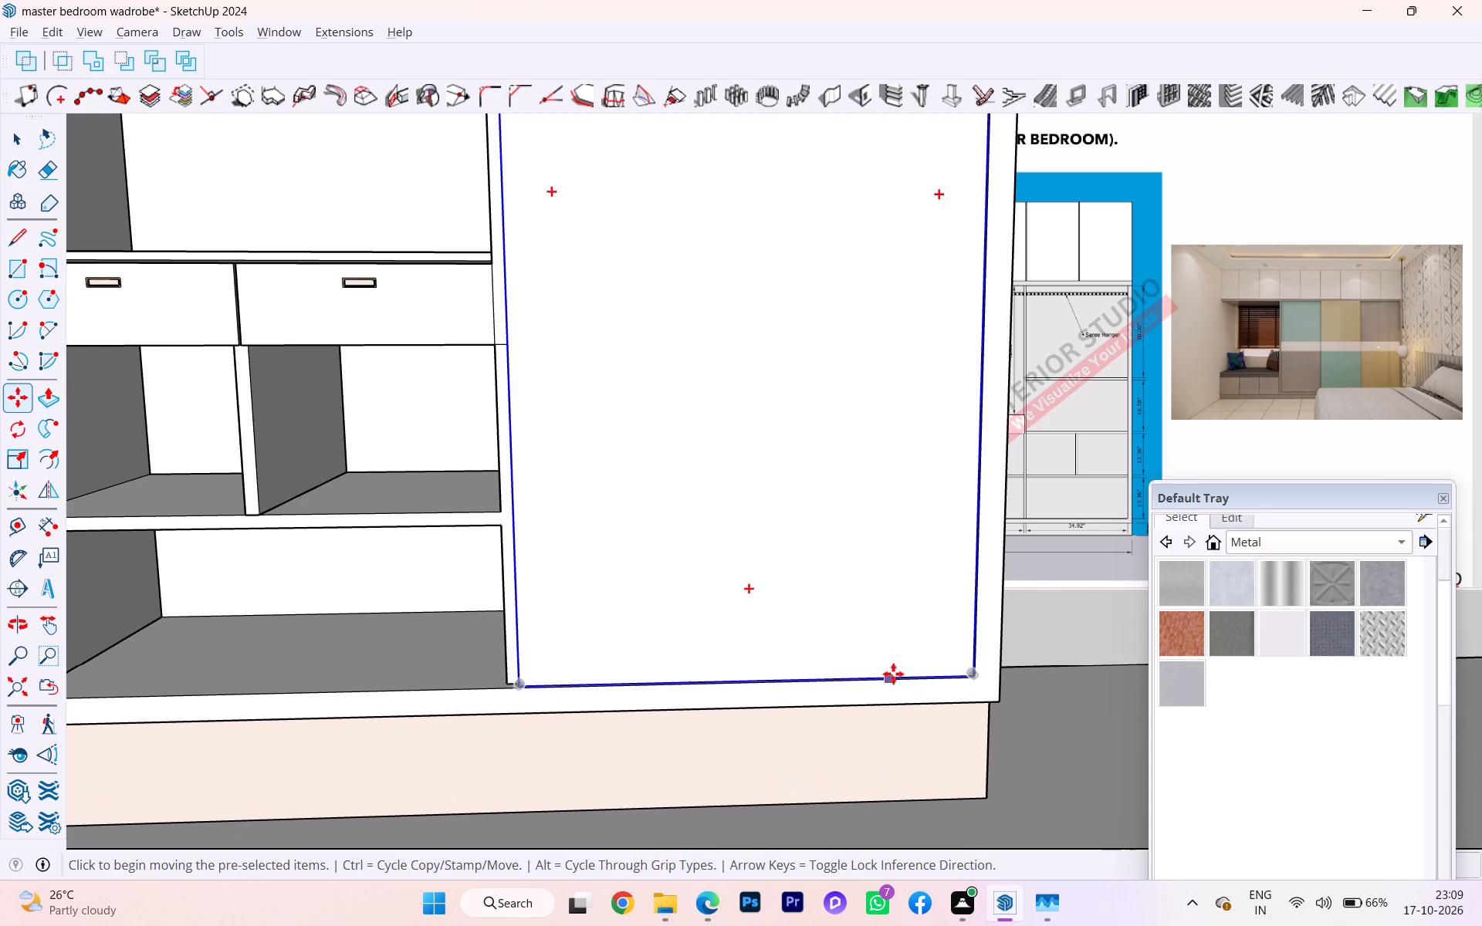
scroll(1044, 663, "up", 12)
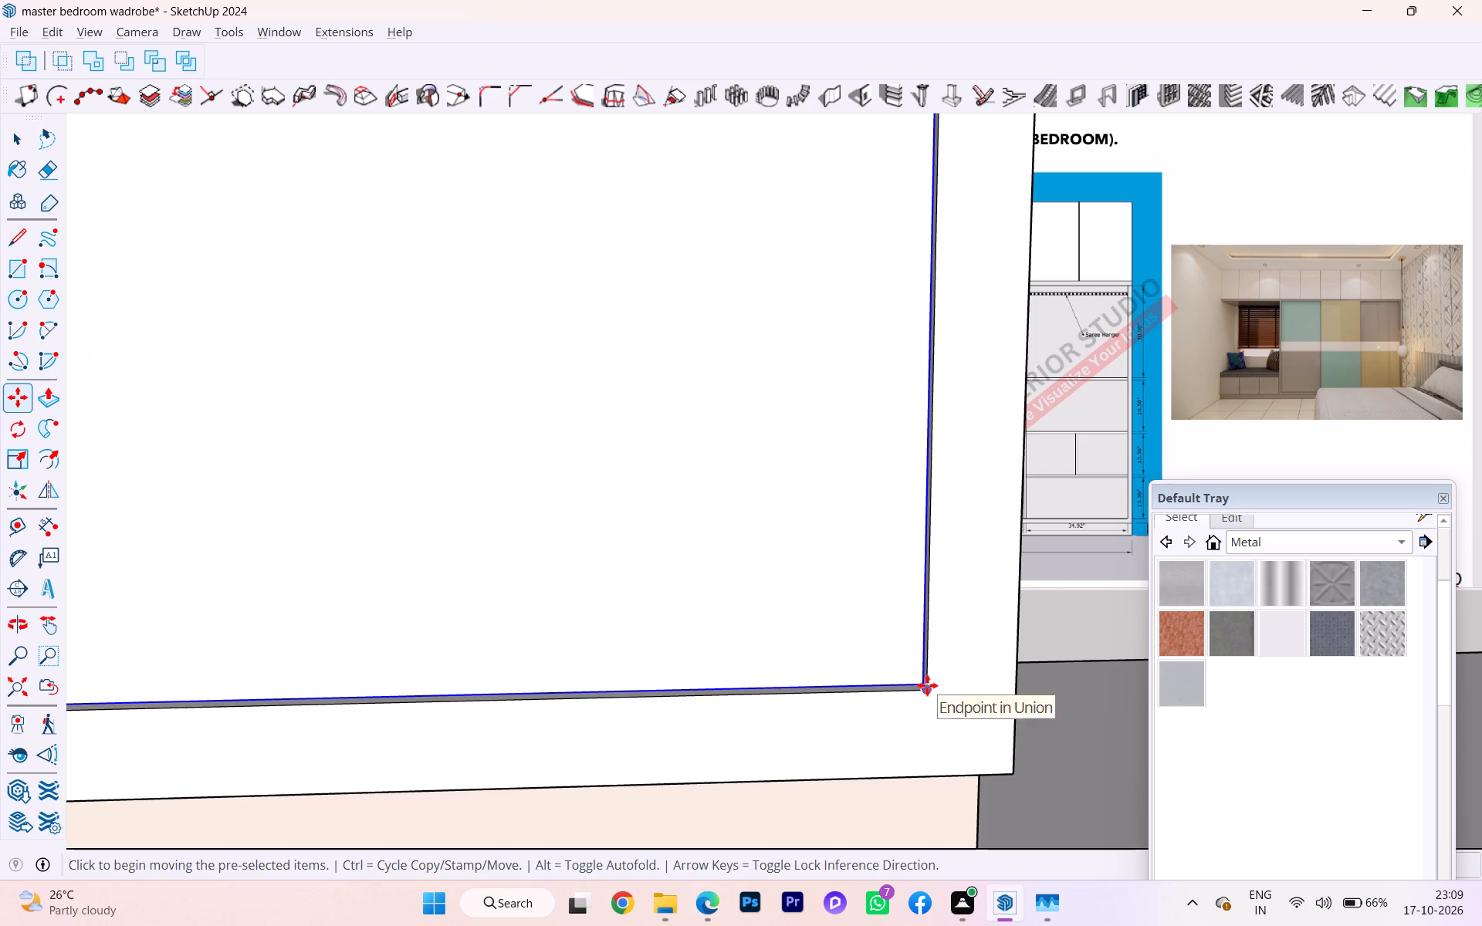
scroll(922, 683, "up", 2)
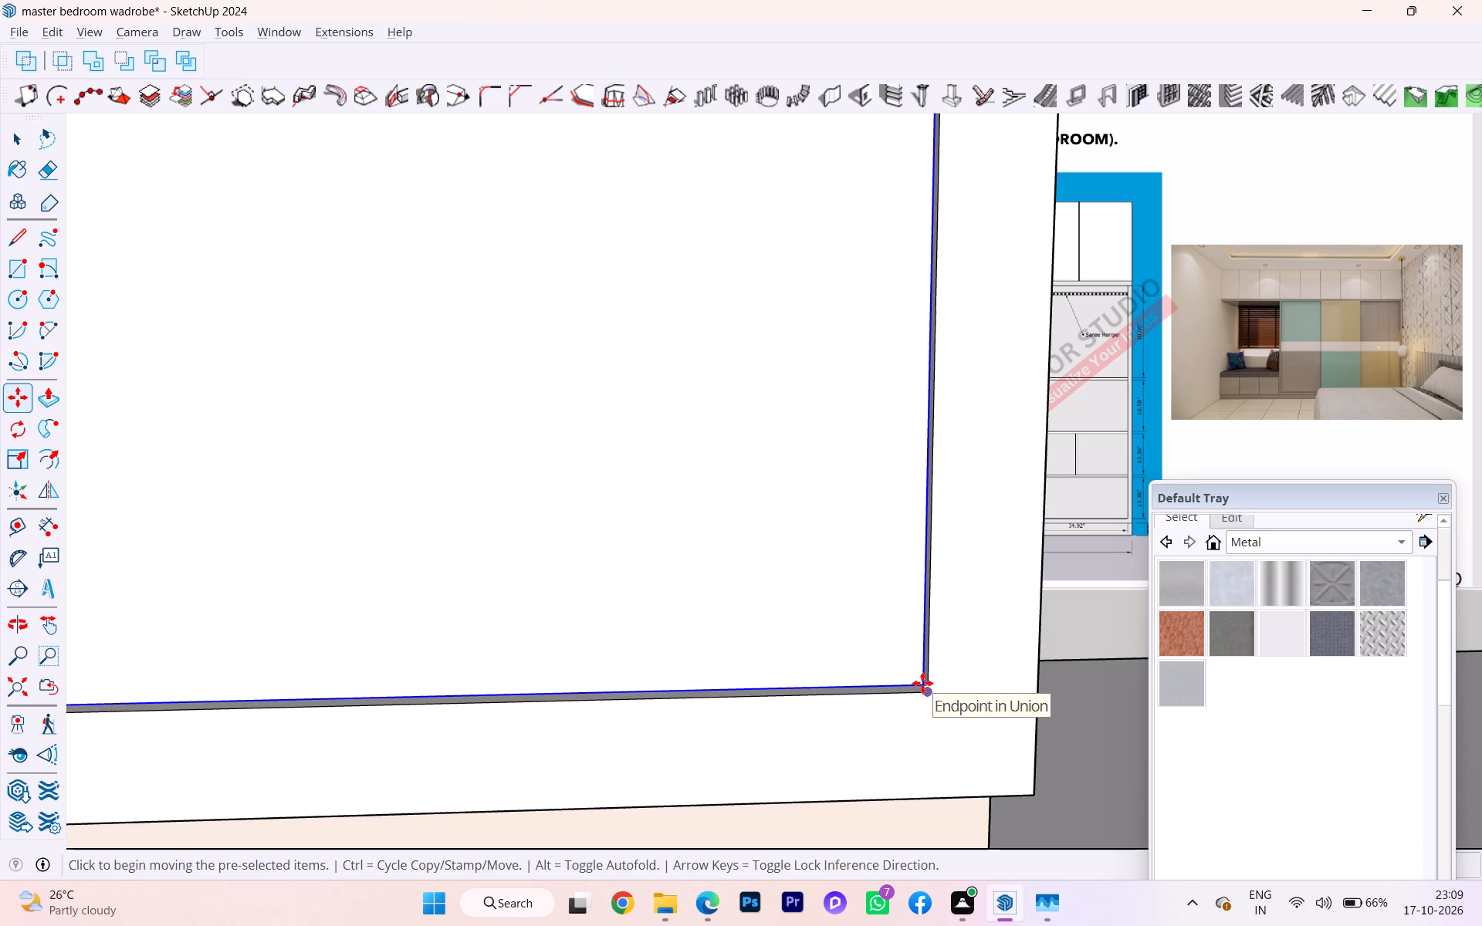
left_click(922, 683)
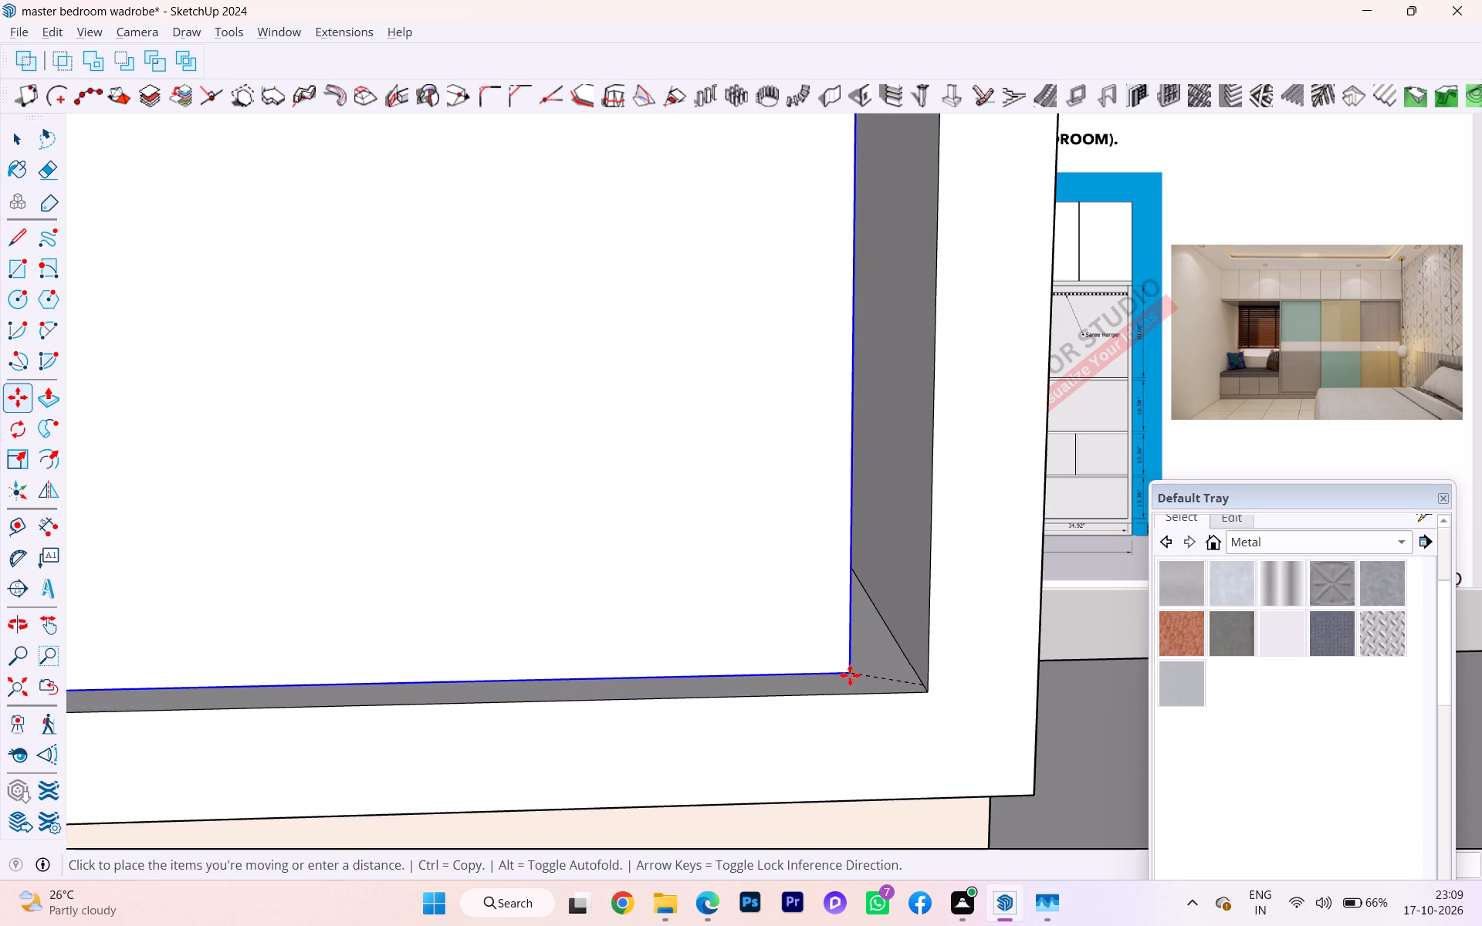
scroll(948, 681, "down", 10)
scroll(1012, 679, "up", 1)
scroll(1012, 679, "down", 3)
scroll(1072, 681, "up", 3)
scroll(1072, 681, "down", 6)
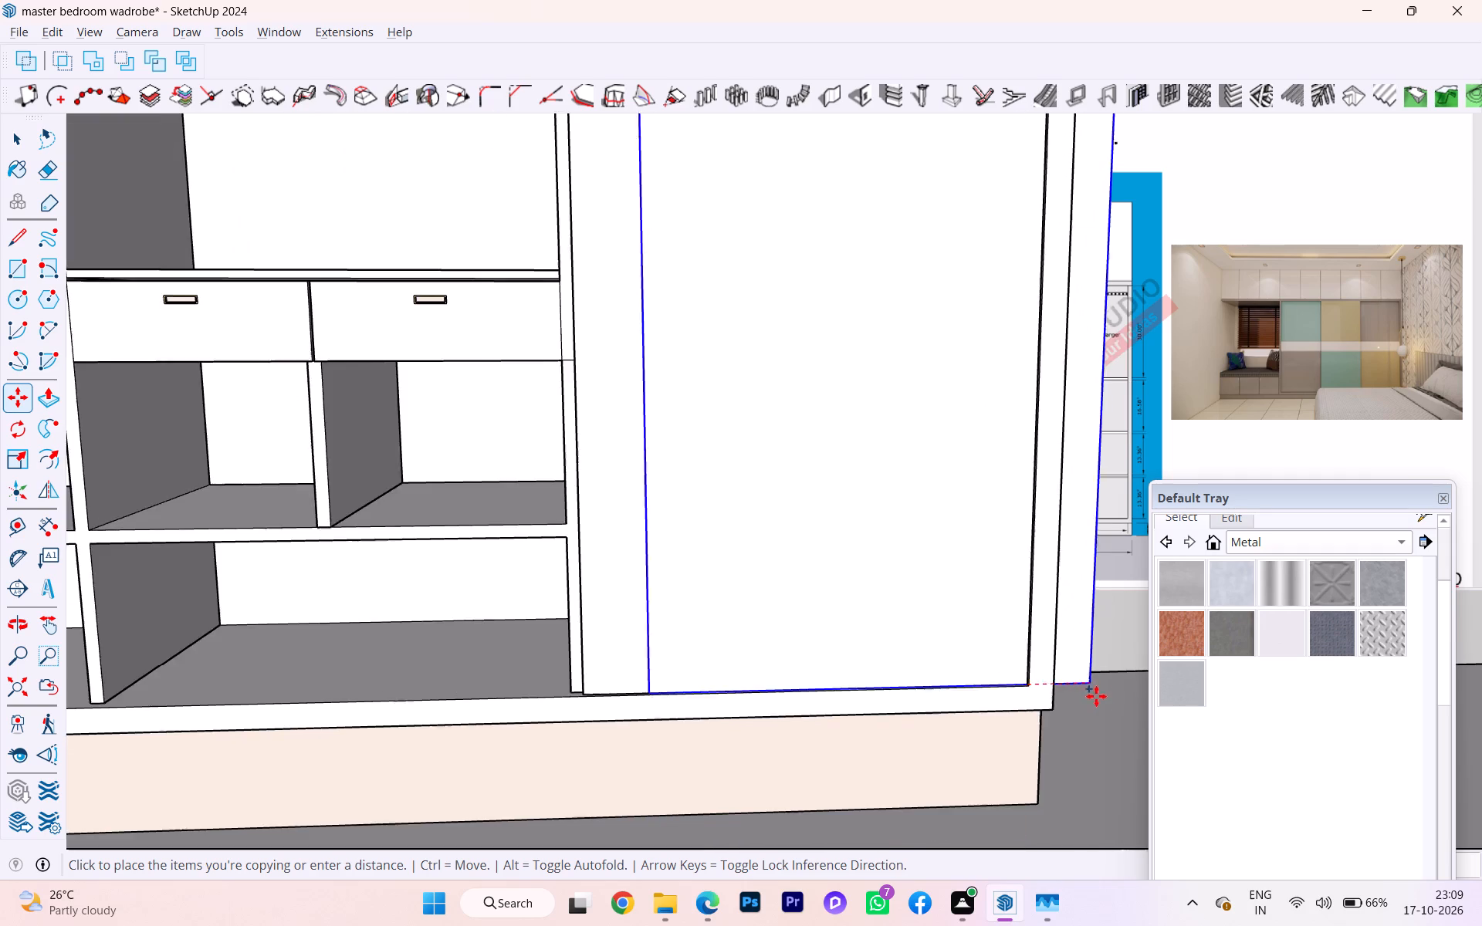
scroll(1113, 699, "up", 3)
scroll(1113, 699, "down", 3)
scroll(481, 684, "up", 3)
scroll(381, 697, "up", 3)
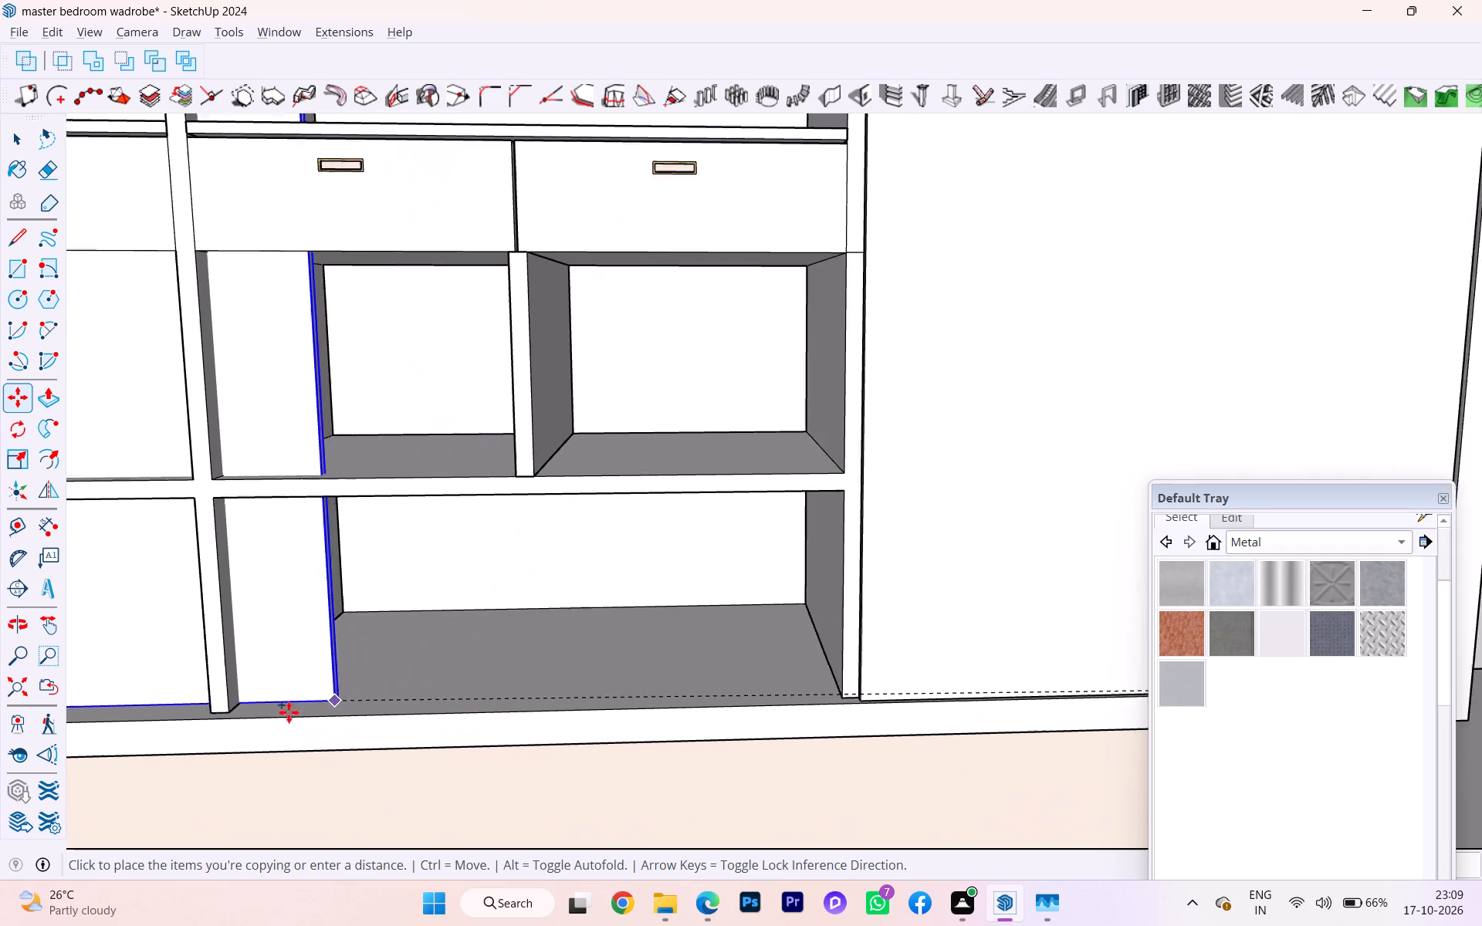
scroll(221, 712, "up", 2)
scroll(220, 711, "down", 1)
scroll(220, 711, "up", 9)
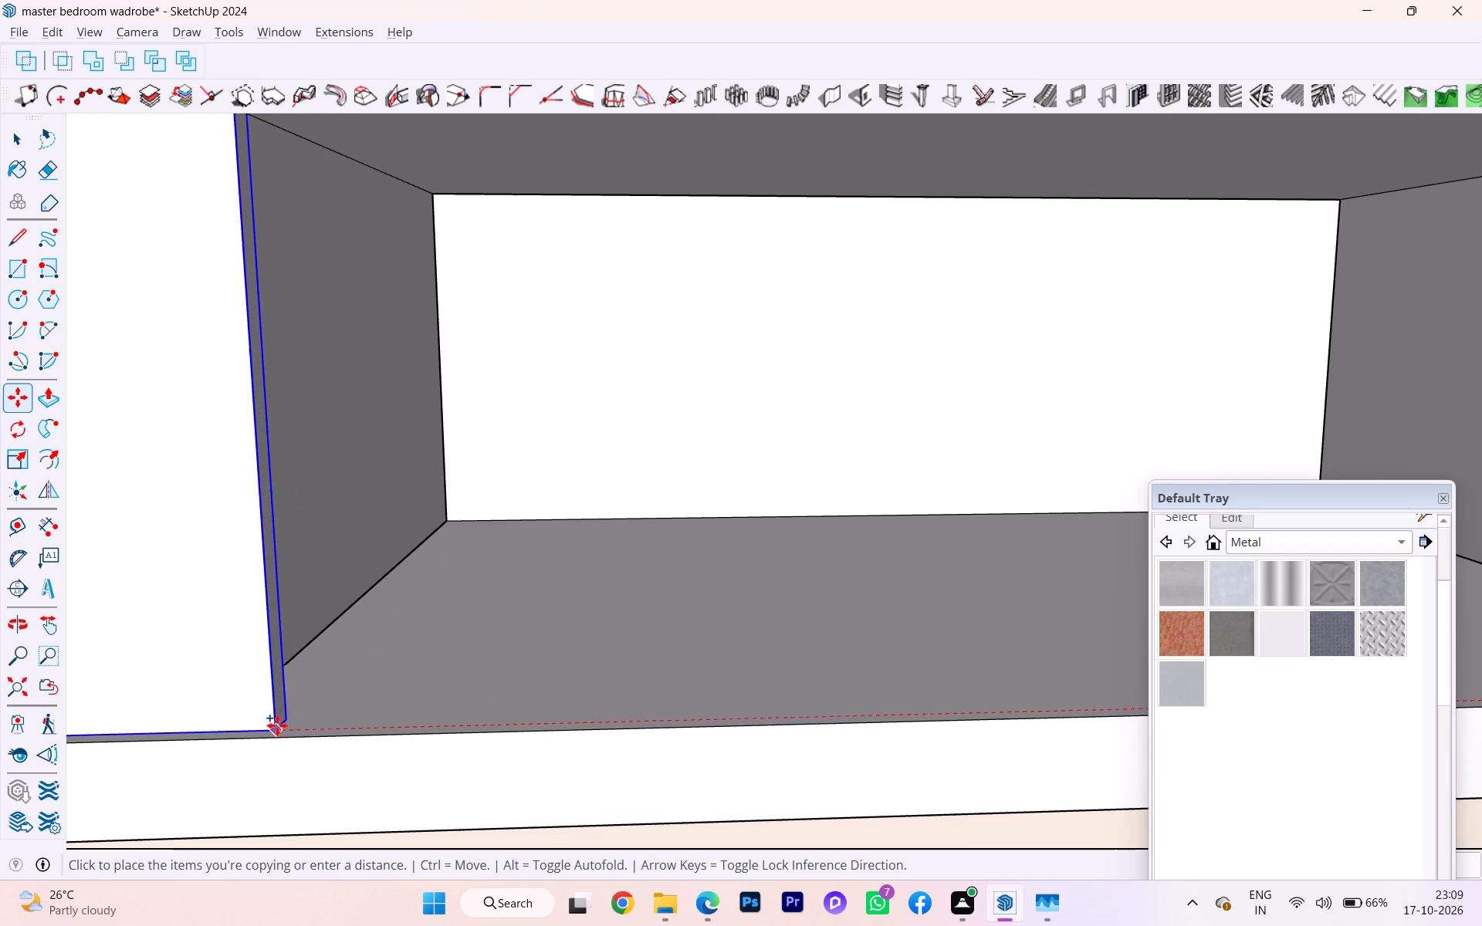
scroll(277, 725, "down", 4)
scroll(265, 708, "up", 5)
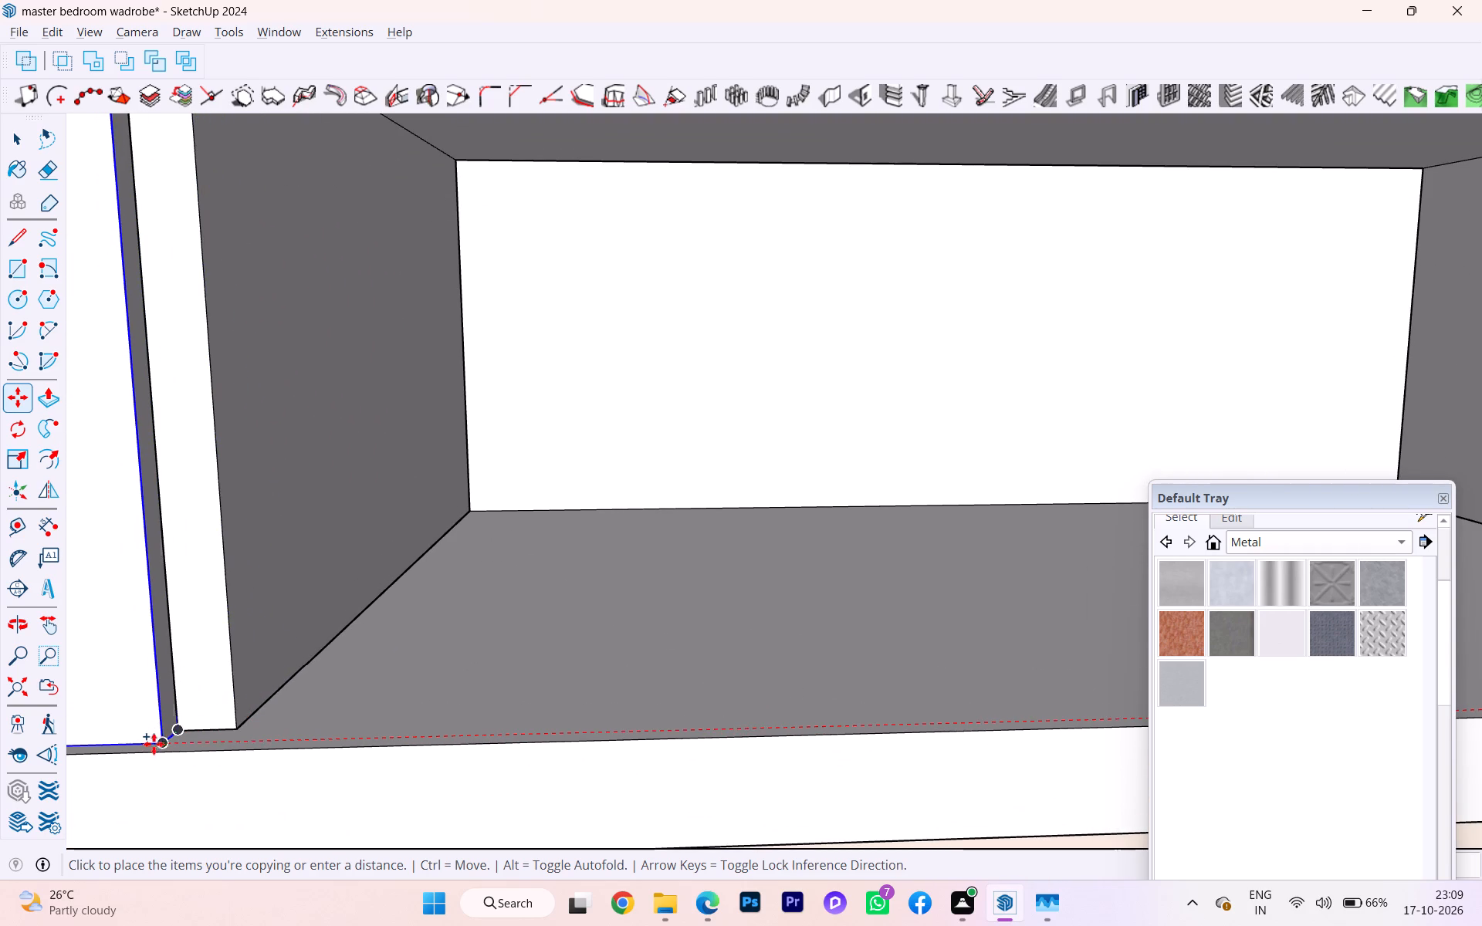
left_click(164, 745)
Move the copied shelf-bay panel by its top corner to the partition's front corner on the hanging-rod side, covering the partition's front edge.
scroll(250, 706, "down", 5)
scroll(573, 705, "up", 1)
scroll(579, 704, "down", 5)
scroll(668, 669, "up", 1)
scroll(668, 669, "down", 4)
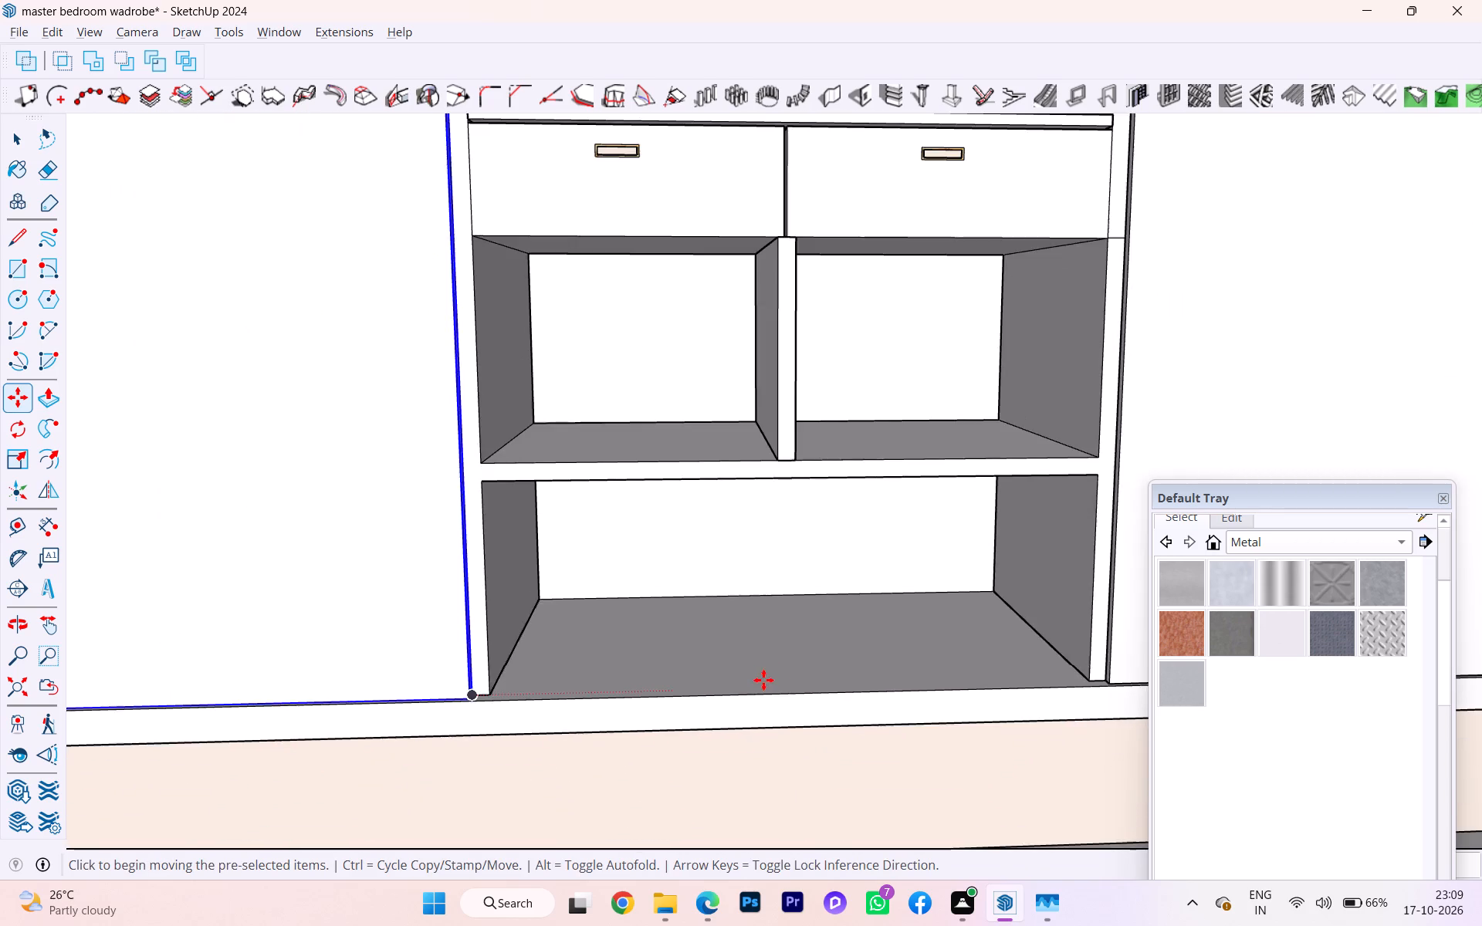
scroll(763, 680, "down", 2)
scroll(776, 674, "up", 1)
scroll(777, 674, "down", 2)
scroll(787, 674, "up", 1)
scroll(790, 674, "down", 3)
scroll(680, 653, "down", 6)
middle_click_drag(658, 678, 739, 727)
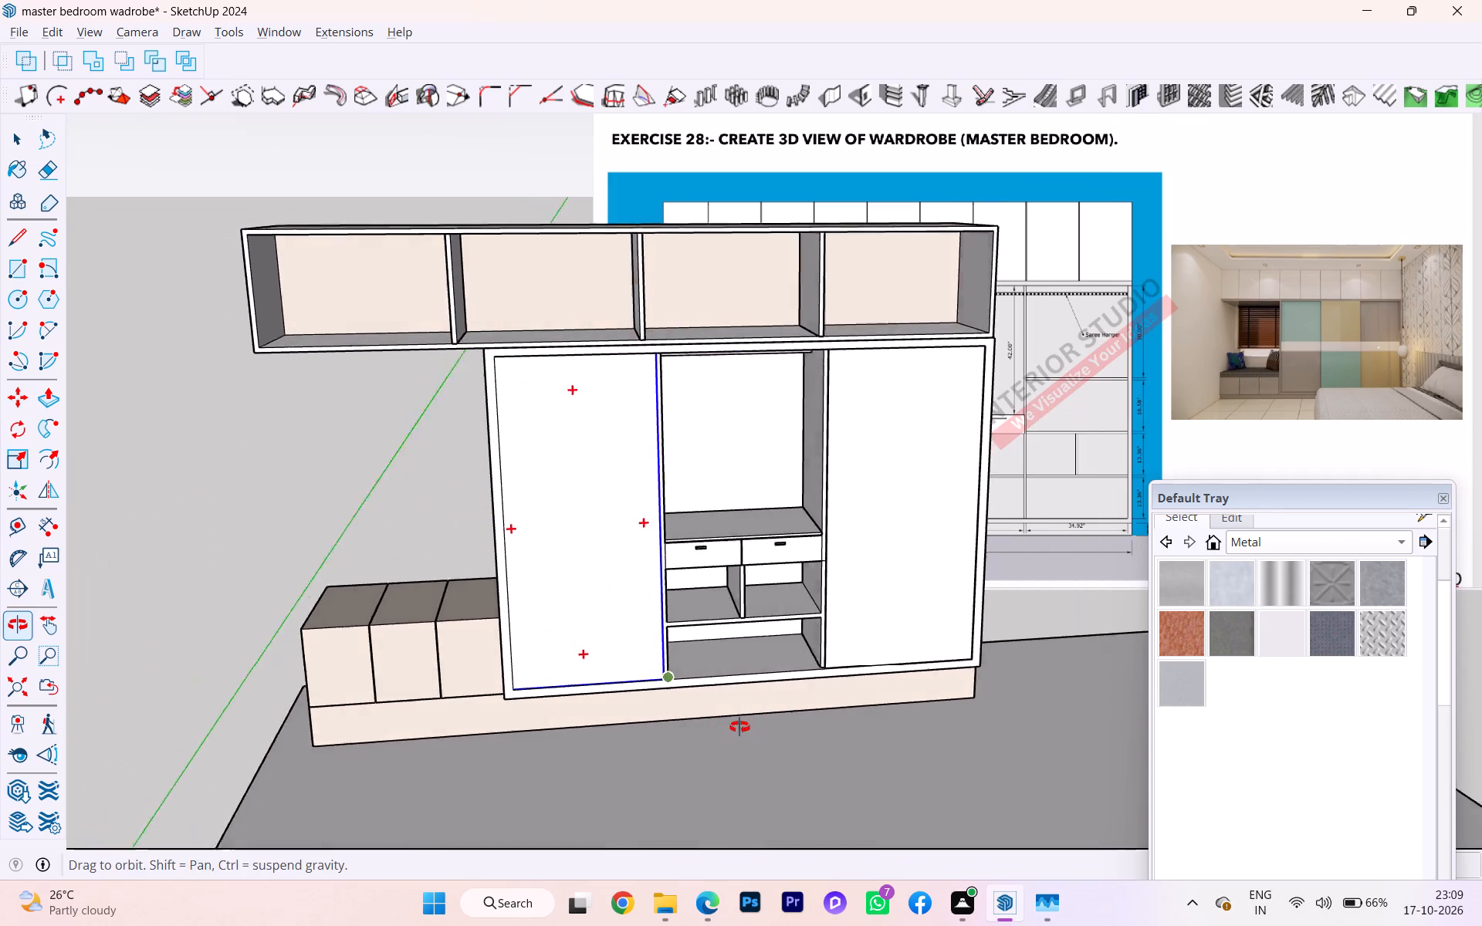
middle_click_drag(739, 727, 913, 716)
scroll(571, 425, "up", 10)
scroll(519, 343, "down", 2)
scroll(518, 343, "up", 13)
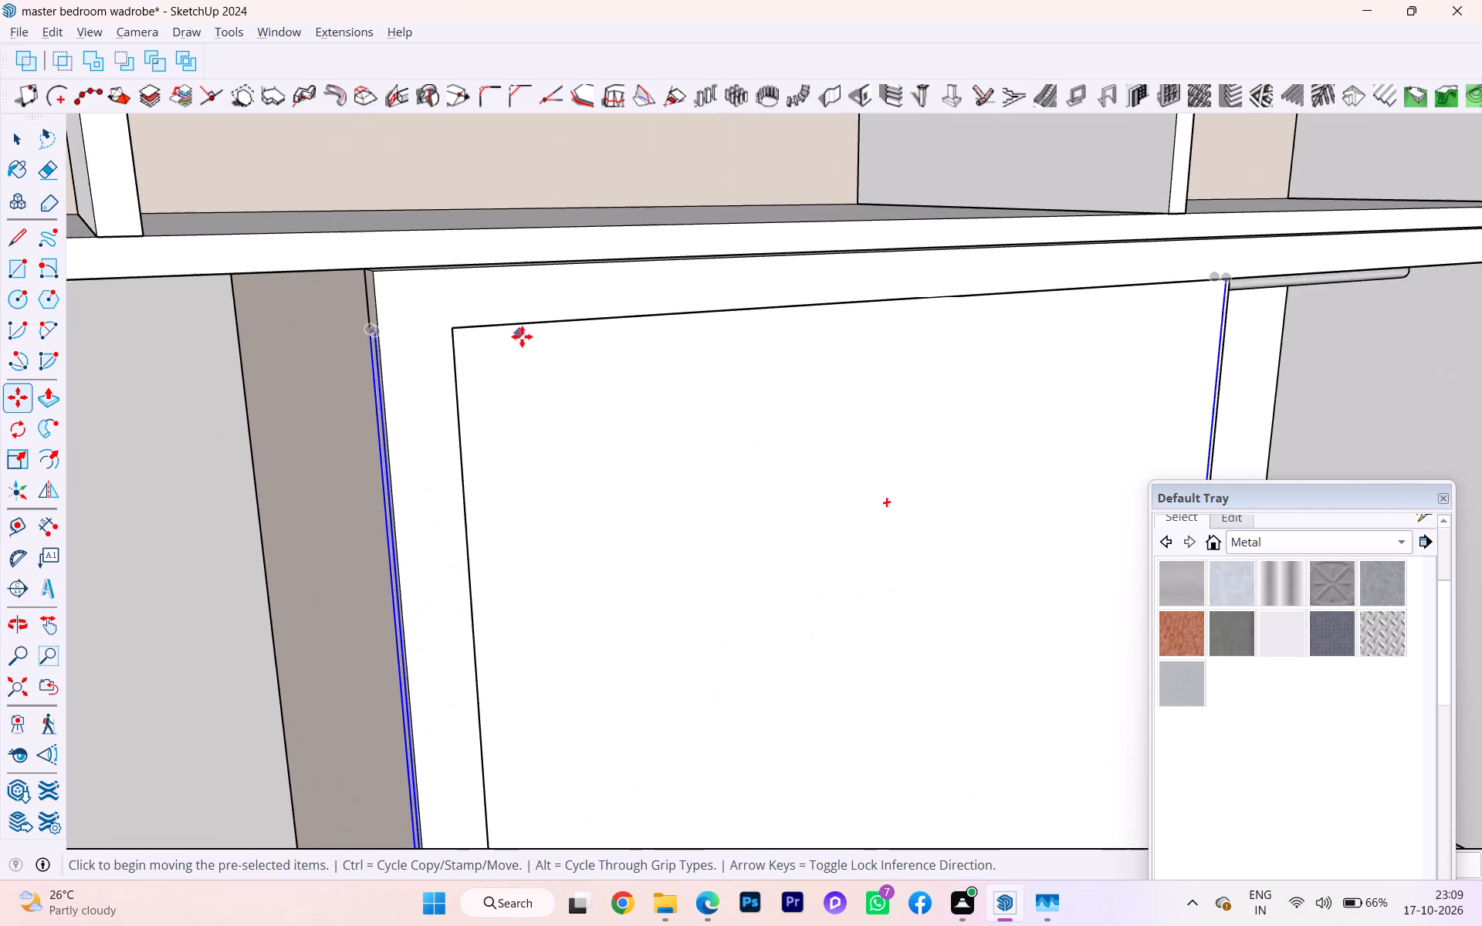
scroll(529, 354, "down", 1)
middle_click_drag(529, 354, 257, 406)
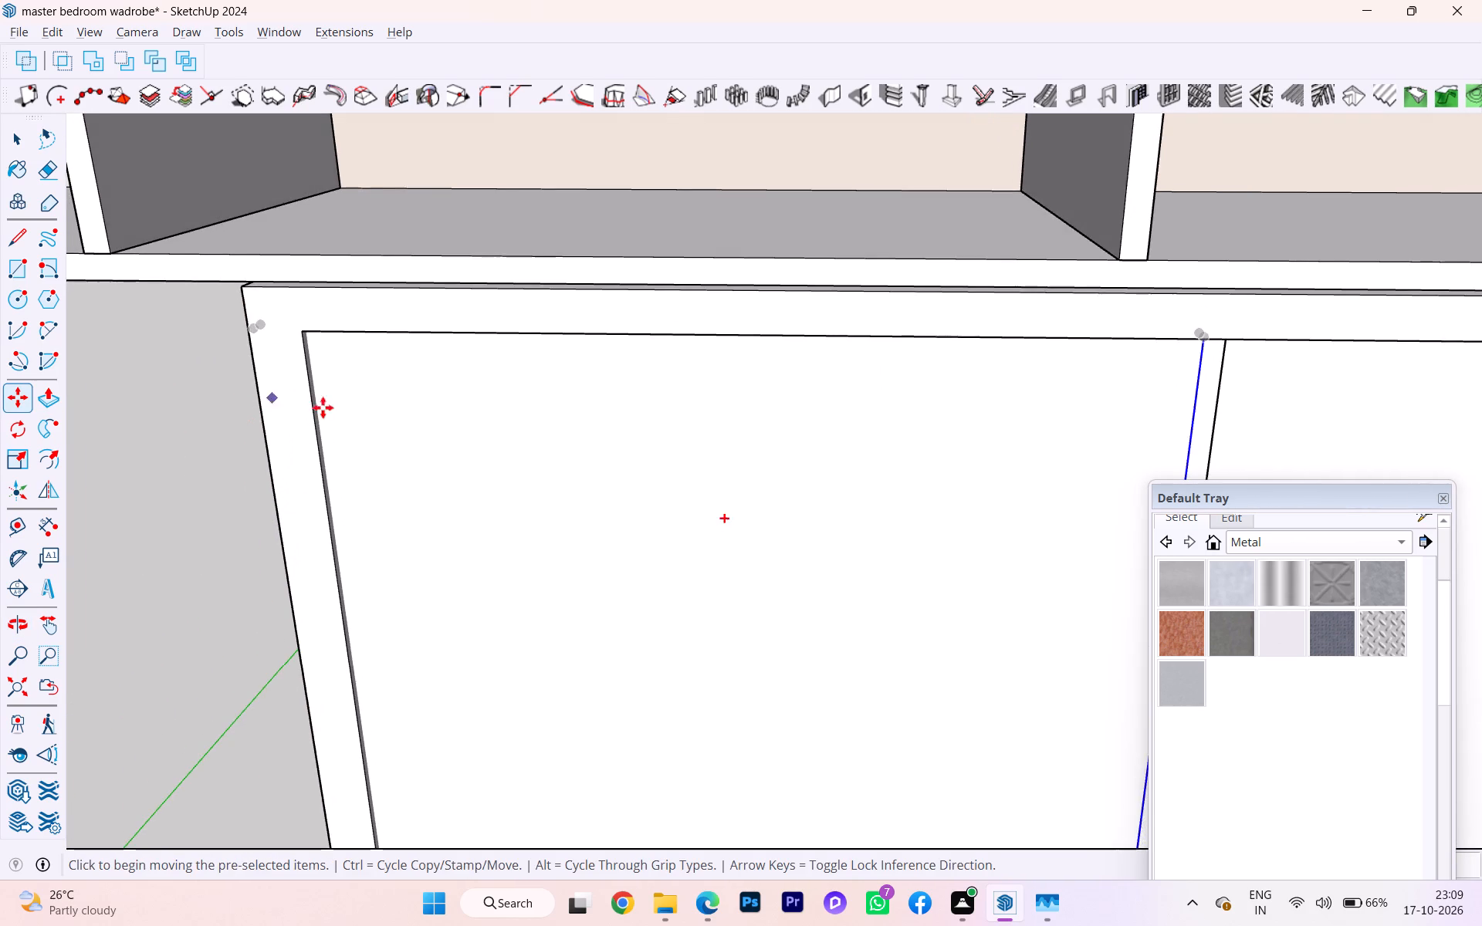
scroll(303, 405, "down", 3)
scroll(854, 402, "down", 1)
scroll(521, 416, "down", 1)
scroll(520, 416, "up", 1)
scroll(519, 416, "down", 3)
scroll(454, 433, "up", 3)
scroll(470, 433, "down", 1)
scroll(1024, 381, "up", 5)
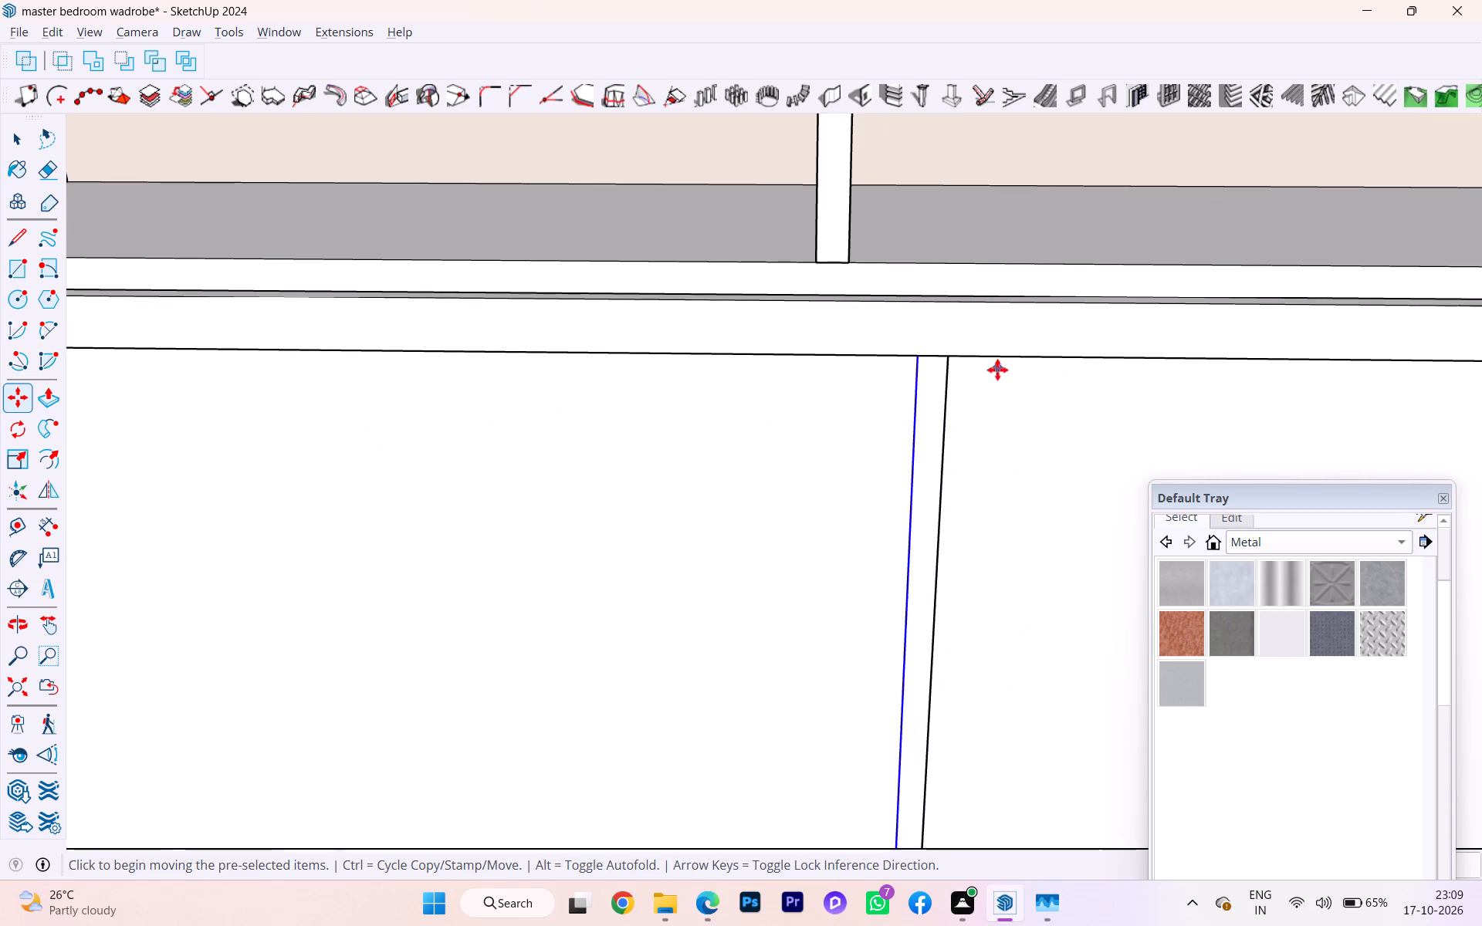
middle_click_drag(977, 370, 829, 219)
scroll(807, 228, "up", 3)
scroll(743, 181, "up", 2)
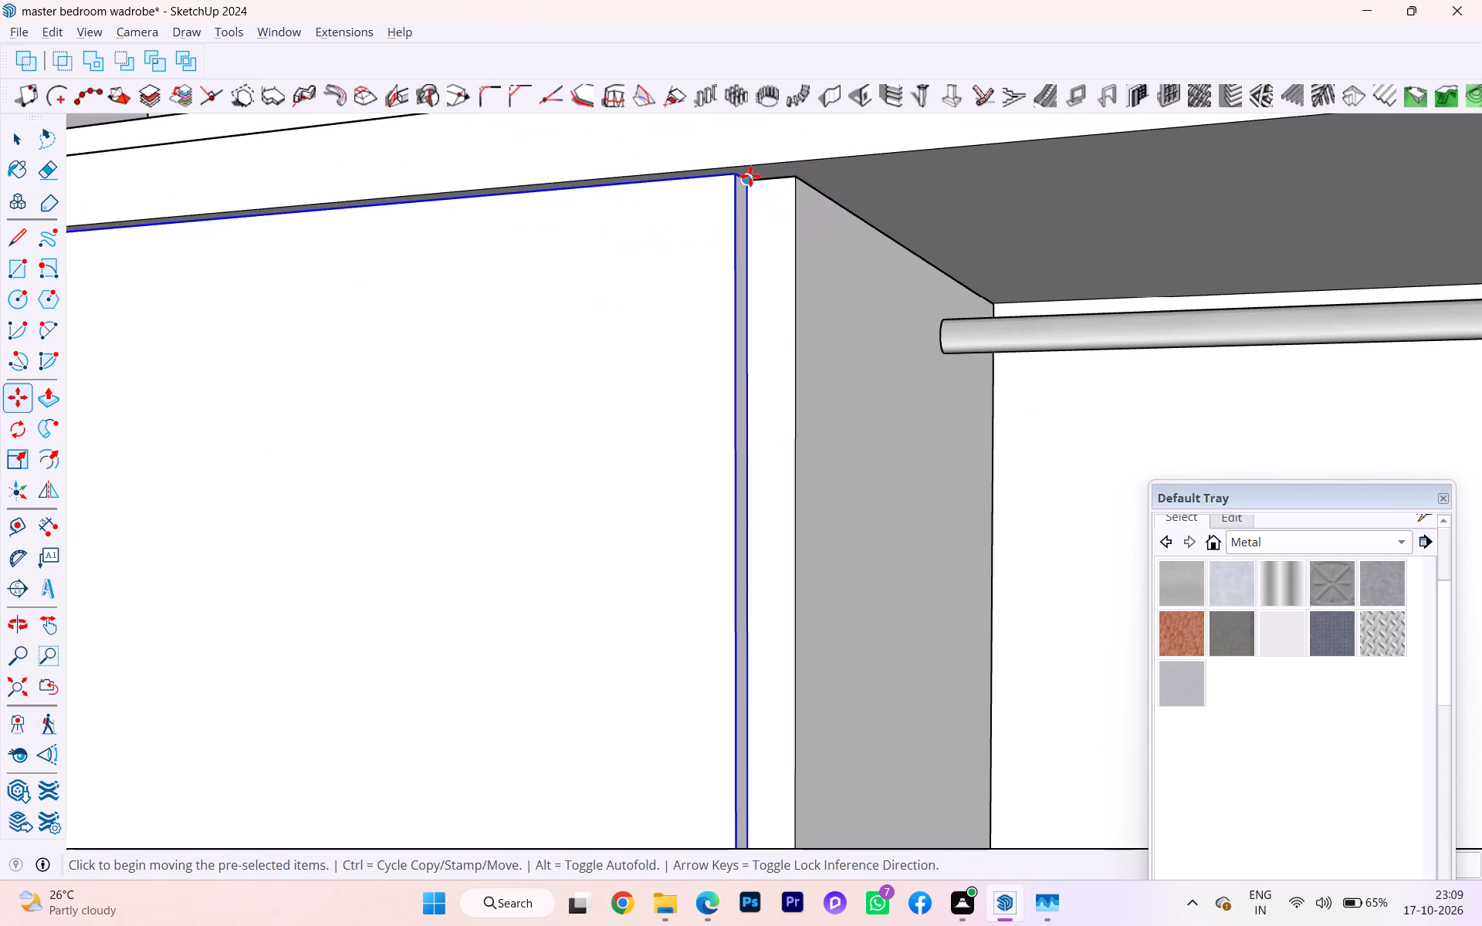
left_click(750, 176)
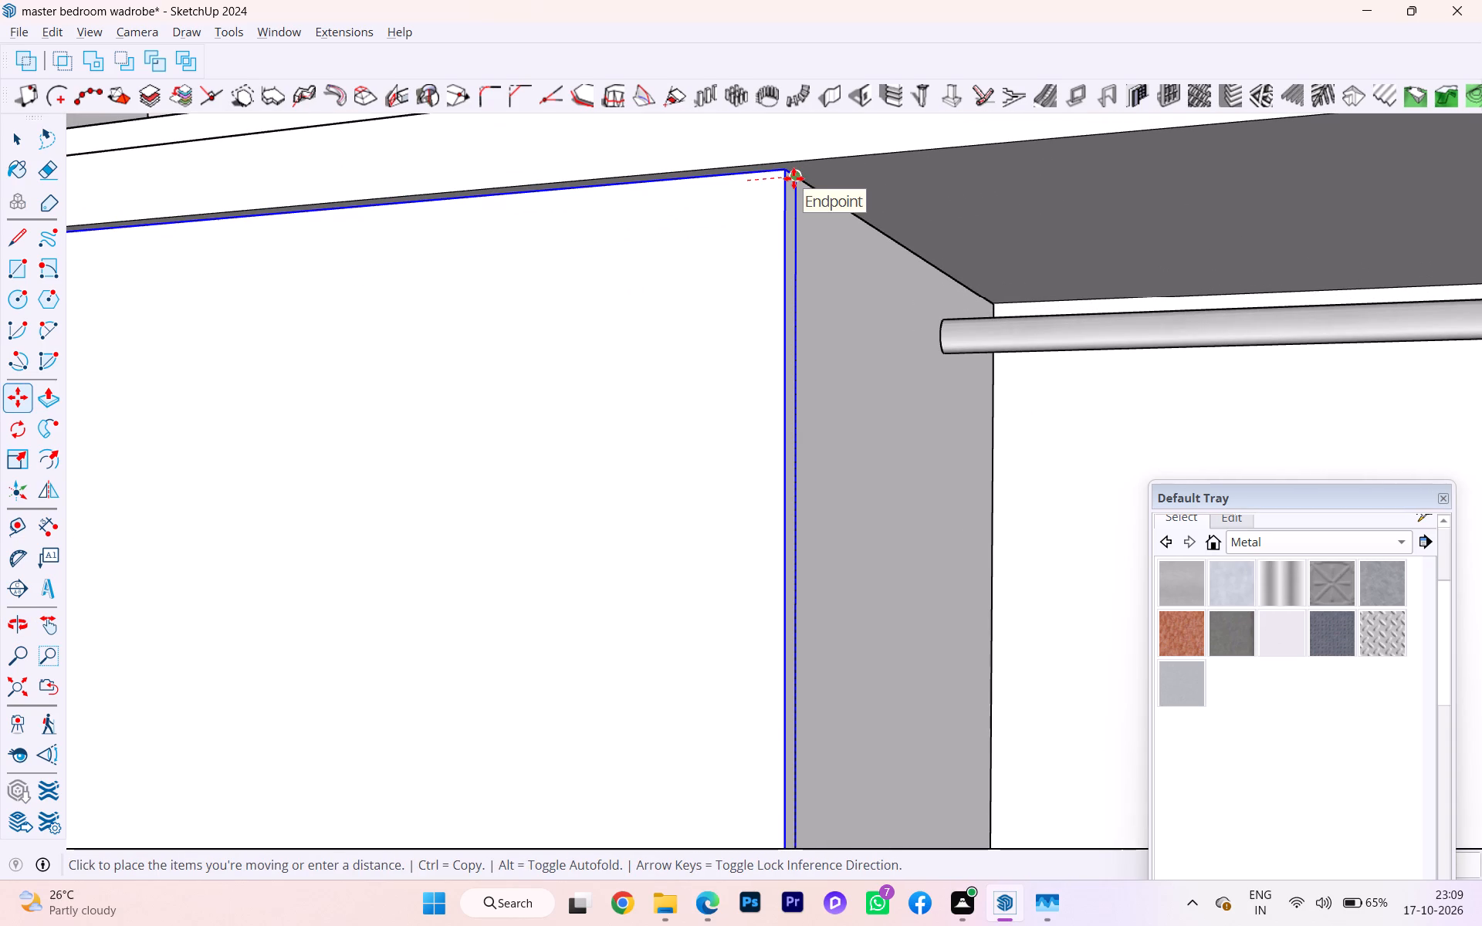
left_click(793, 178)
Examine the moved shelf-bay panel's fit against the wardrobe's top board, side and partition.
scroll(616, 279, "down", 2)
scroll(616, 282, "up", 2)
scroll(616, 285, "down", 9)
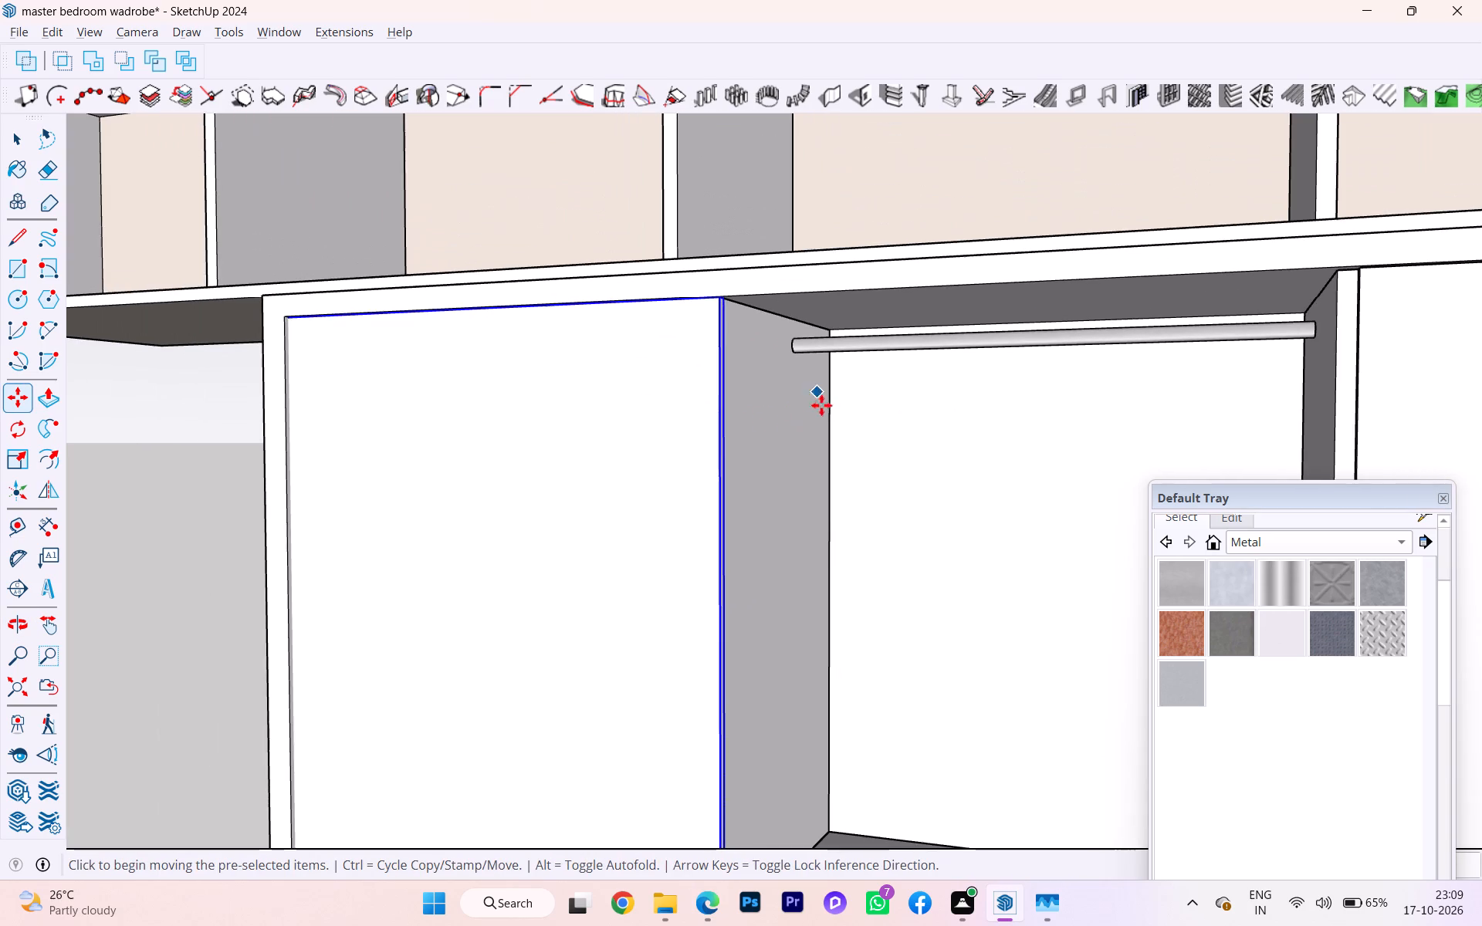
middle_click_drag(476, 457, 902, 483)
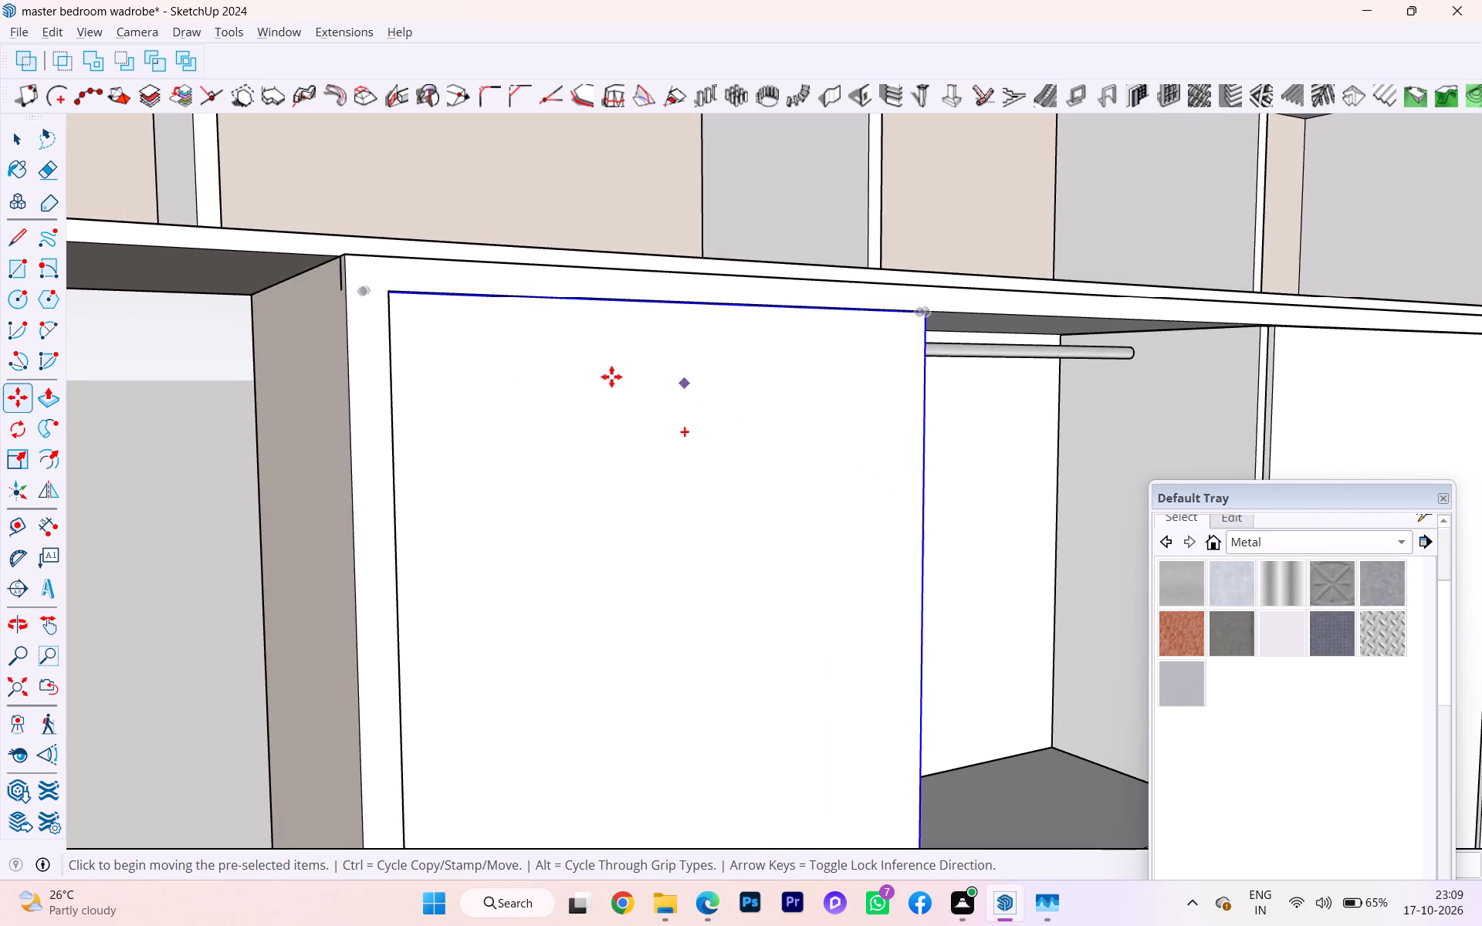
scroll(469, 371, "down", 8)
middle_click_drag(433, 436, 464, 630)
scroll(415, 519, "up", 6)
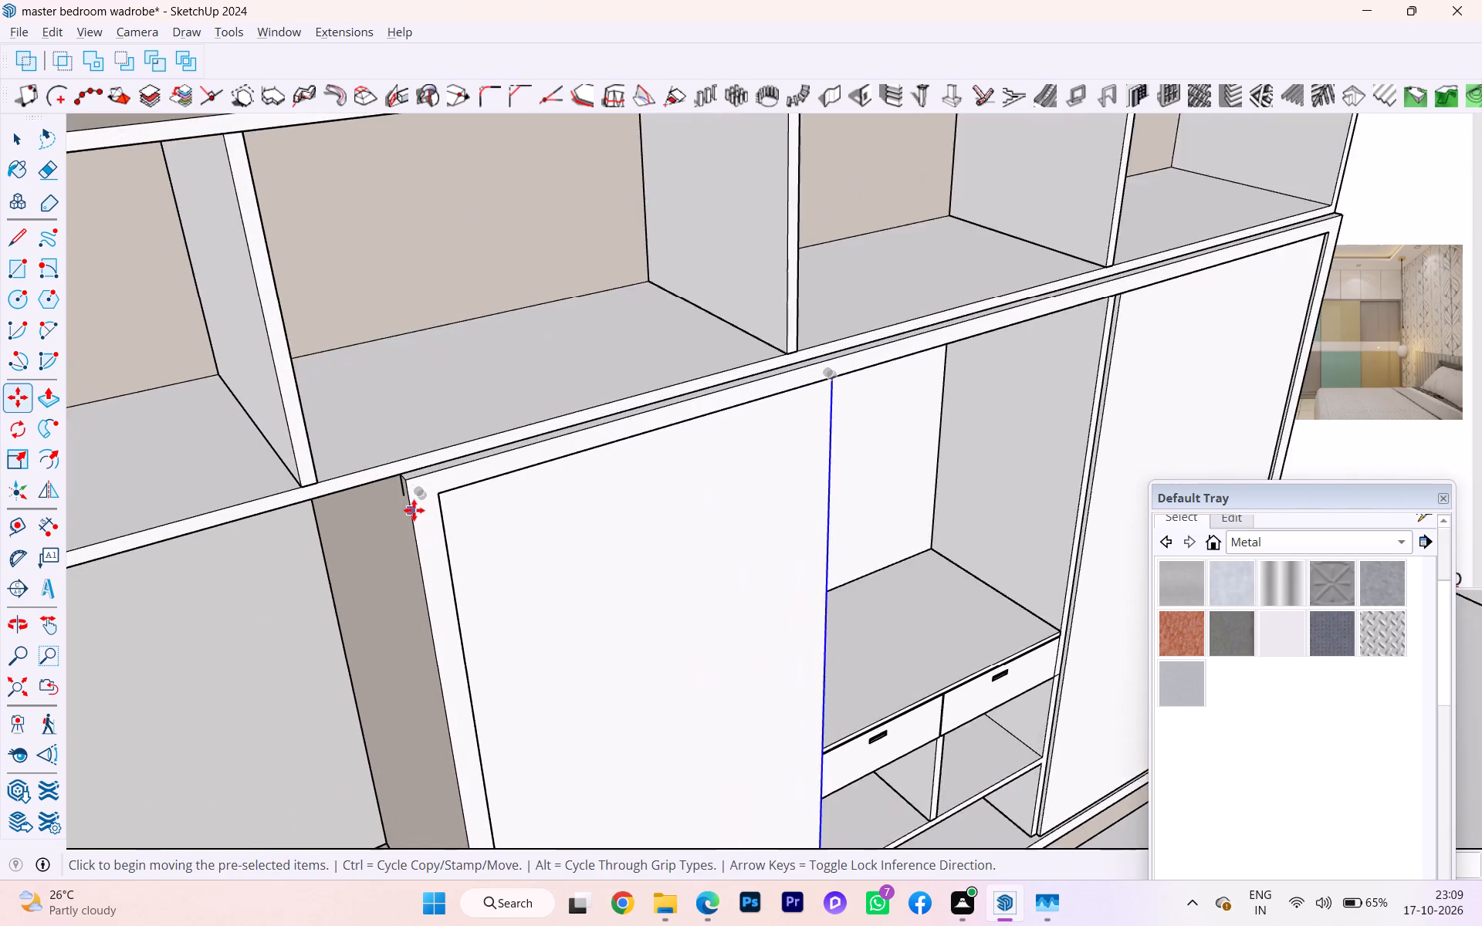
scroll(414, 510, "up", 10)
scroll(414, 508, "down", 1)
scroll(414, 508, "up", 1)
scroll(453, 499, "down", 5)
scroll(345, 495, "up", 2)
scroll(345, 495, "down", 12)
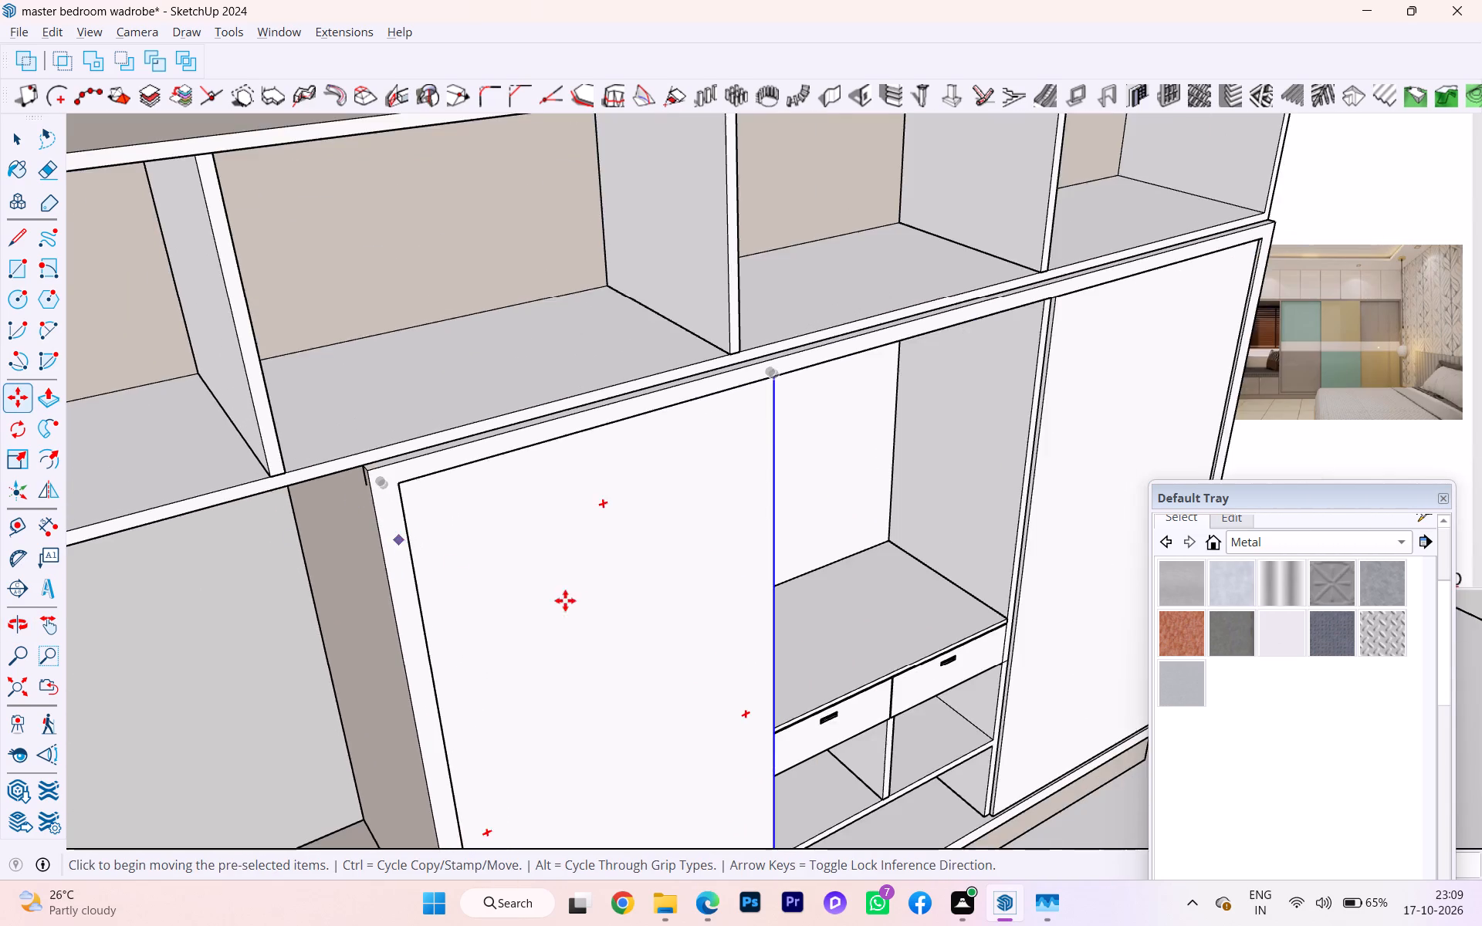
scroll(605, 620, "down", 3)
scroll(682, 668, "down", 1)
middle_click_drag(653, 649, 608, 579)
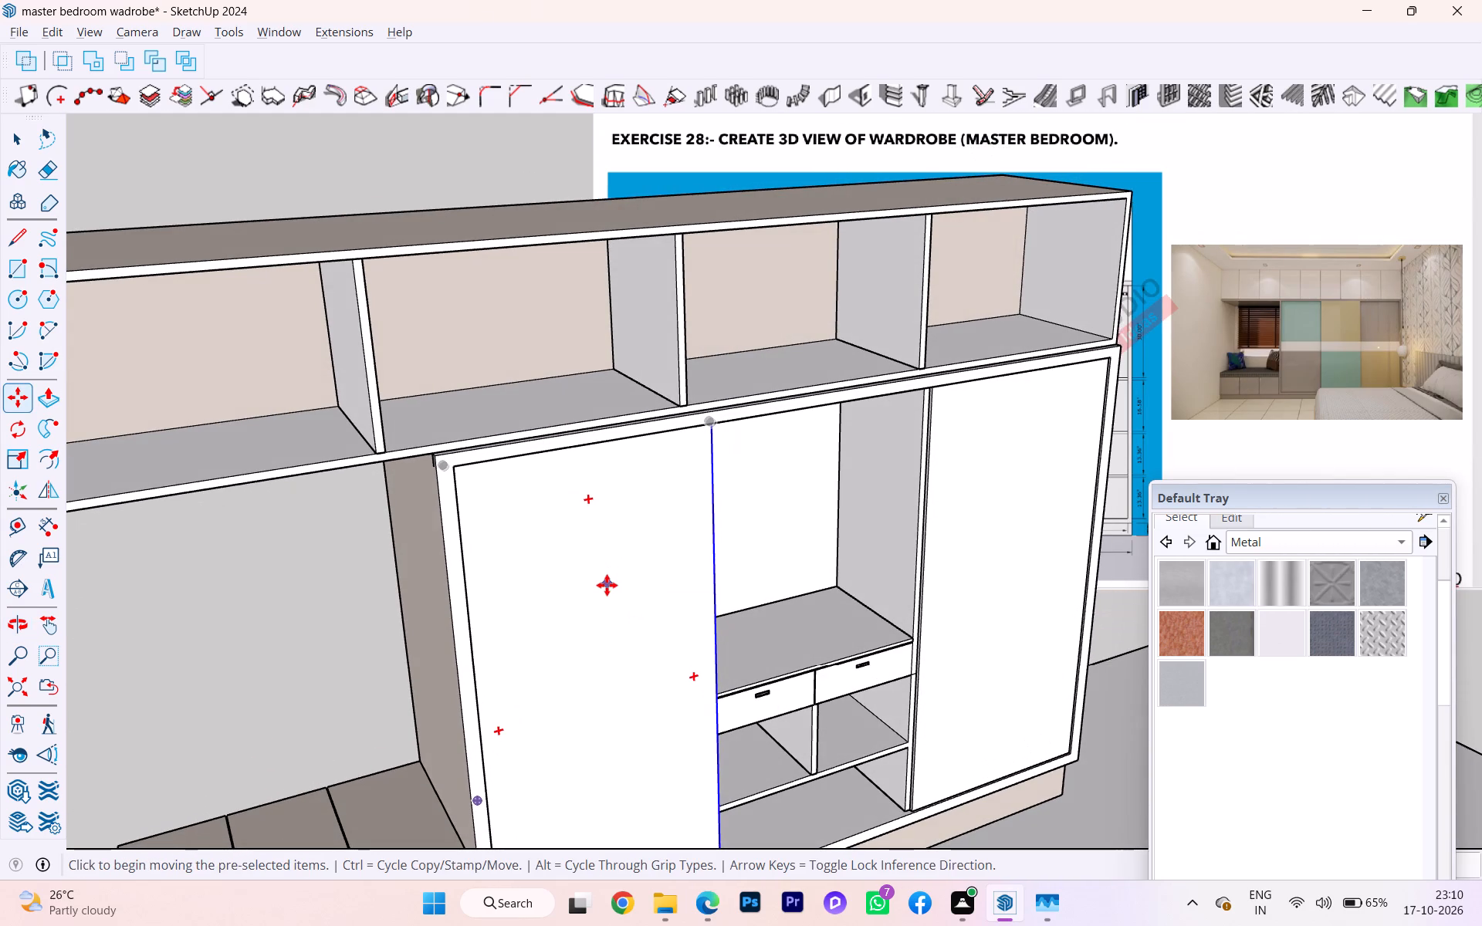
Copy the shelf-bay panel by its bottom corner across the open middle bay, up to the end-bay panel's bottom corner.
left_click(616, 582)
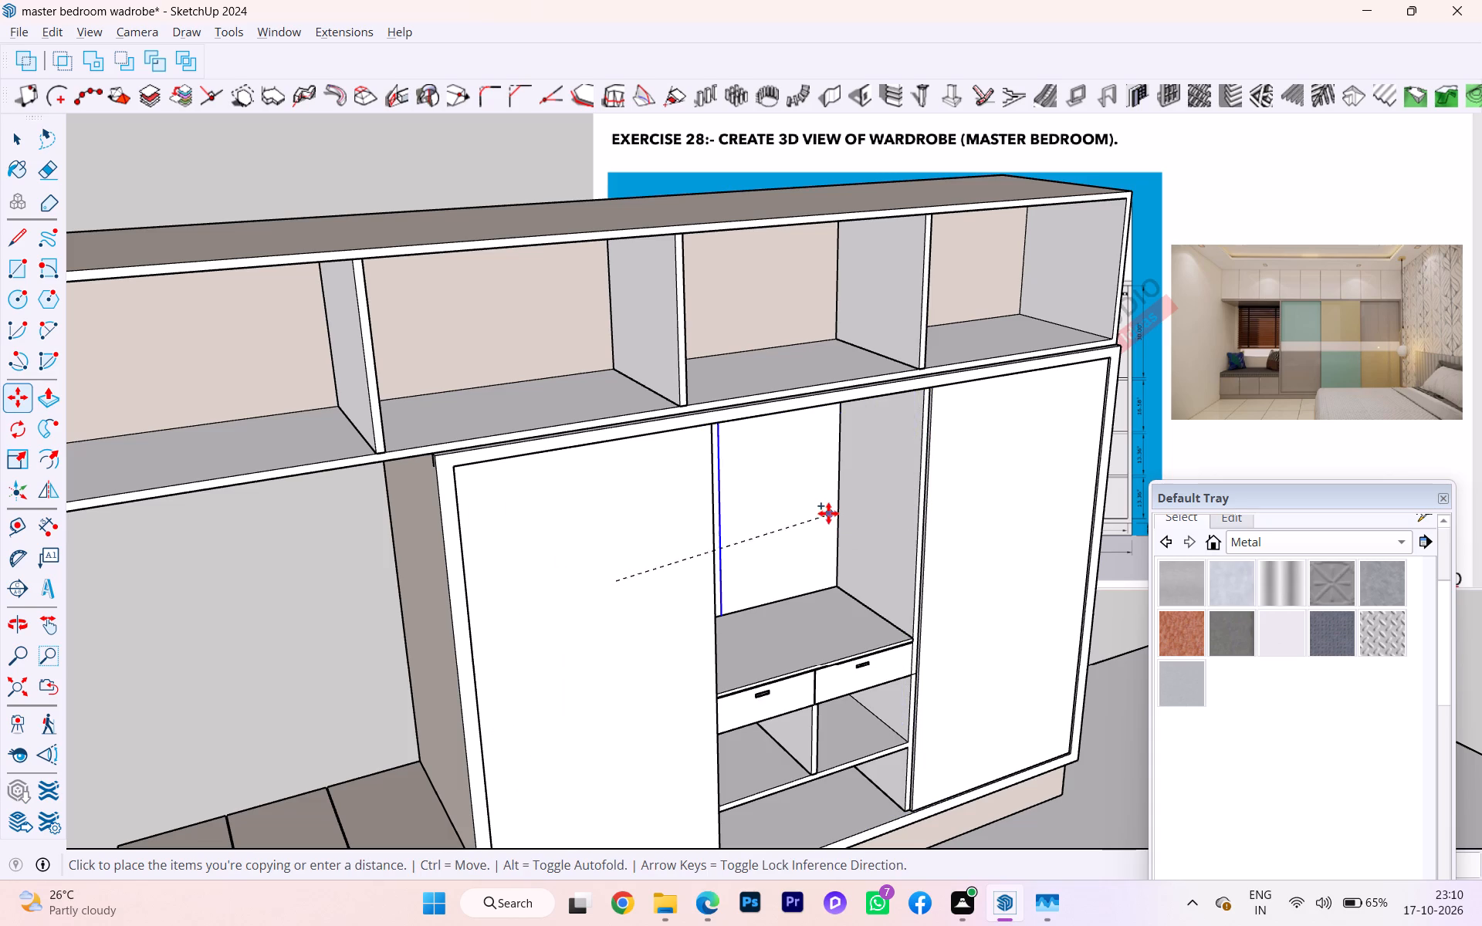
key("space")
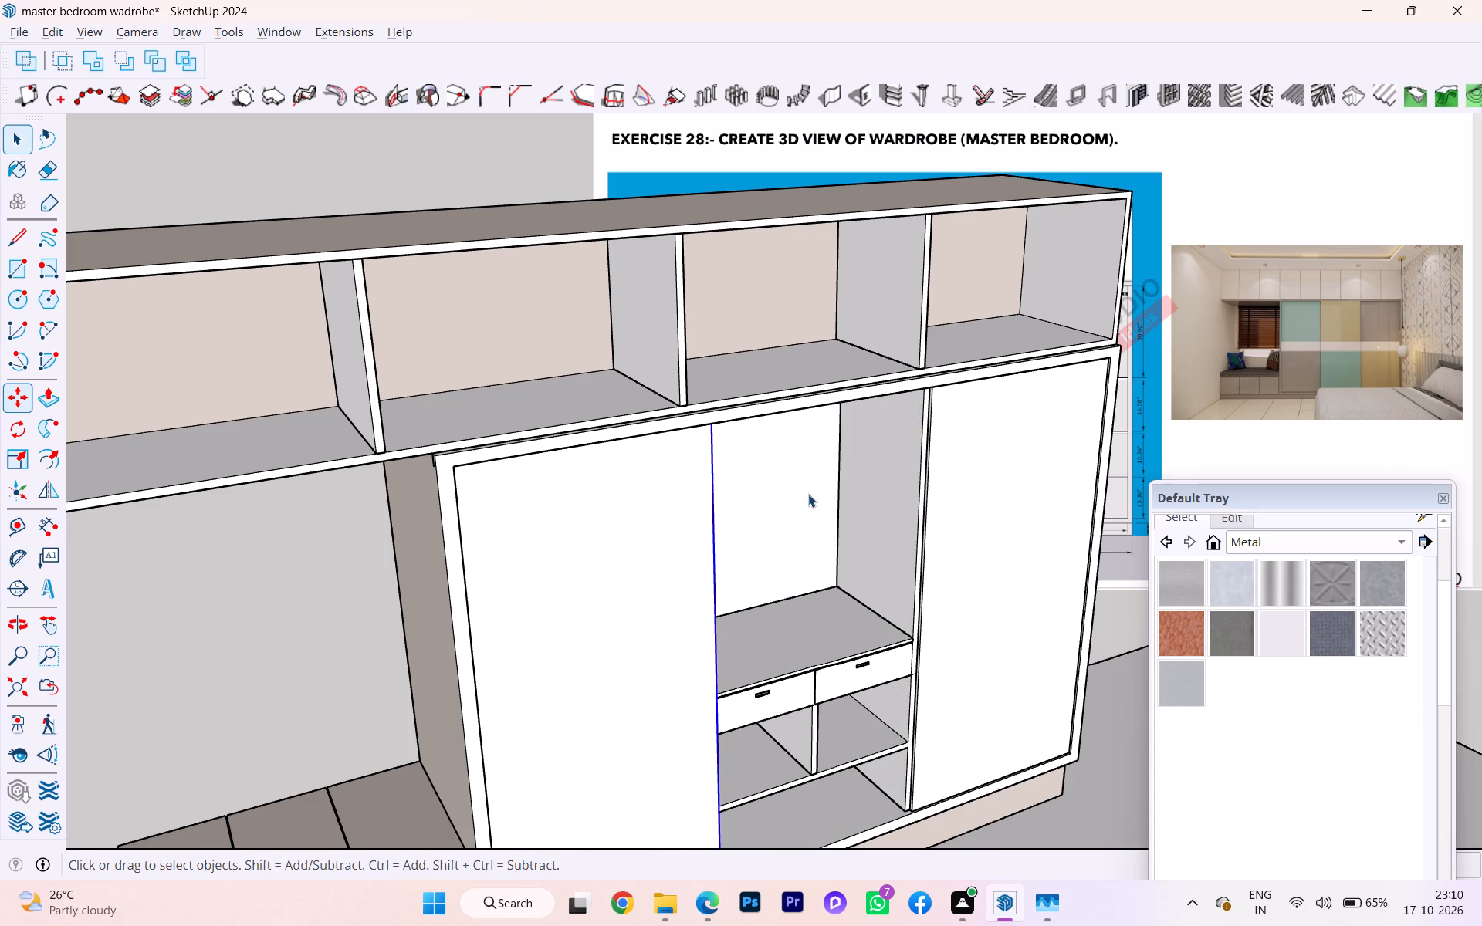
left_click(634, 620)
scroll(542, 546, "down", 4)
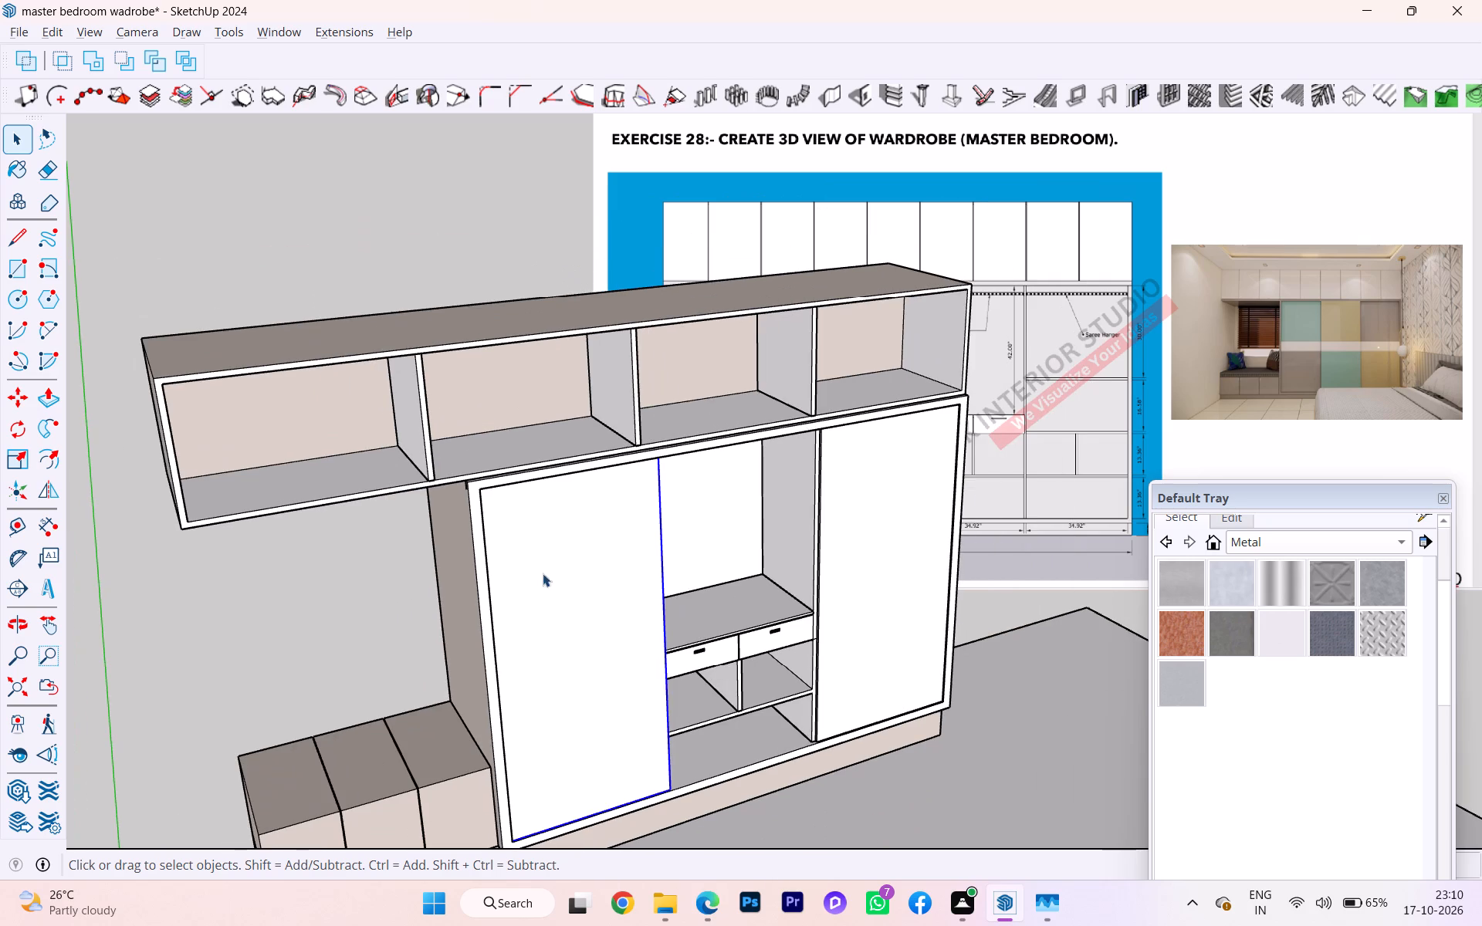
key("m")
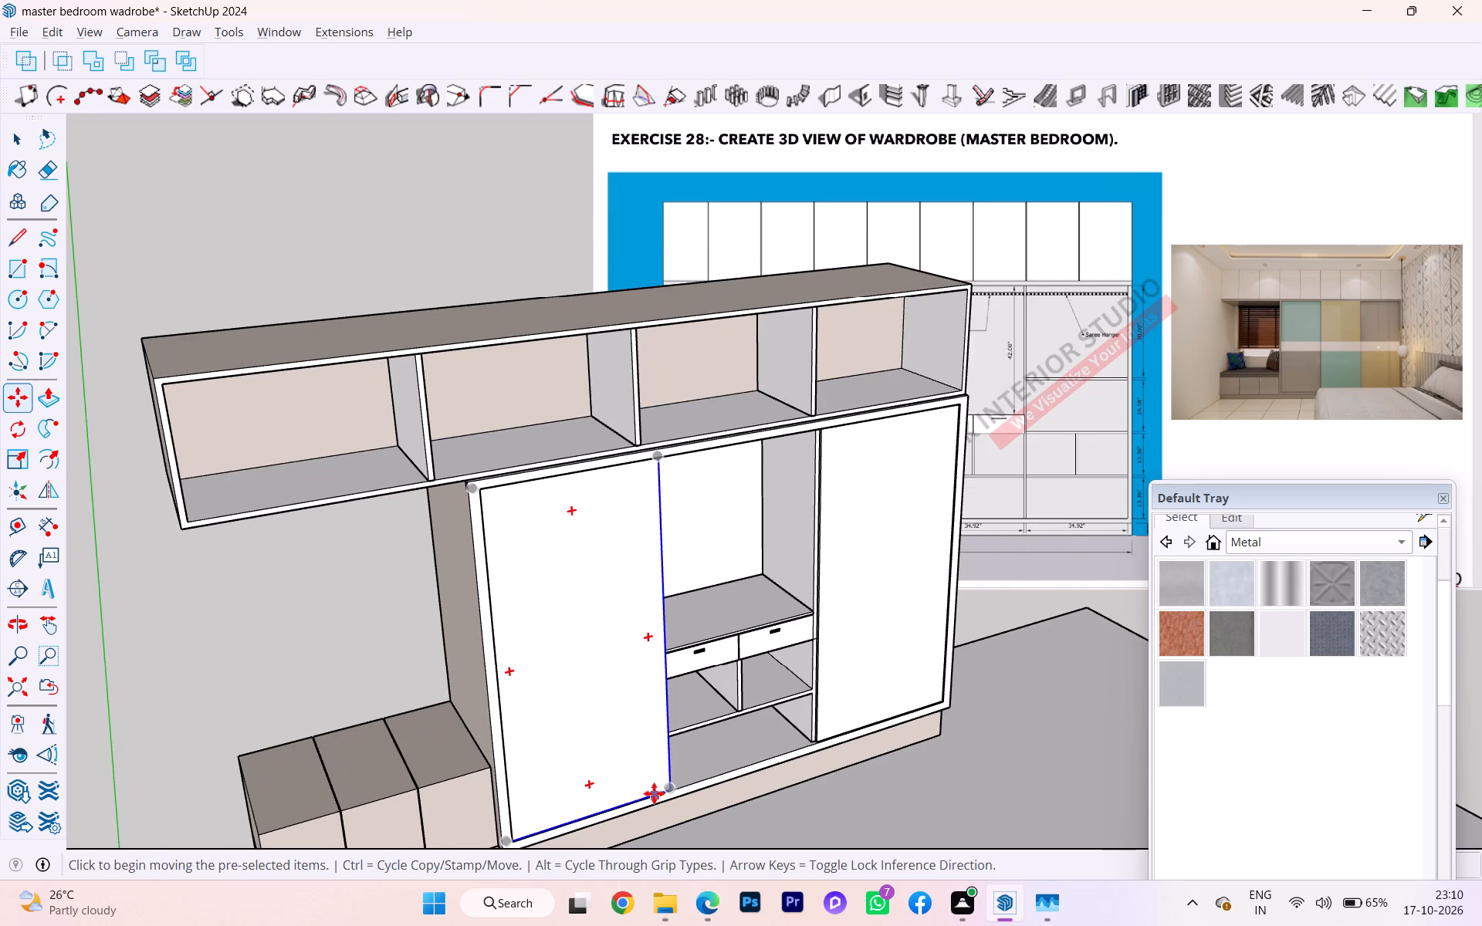
left_click(682, 789)
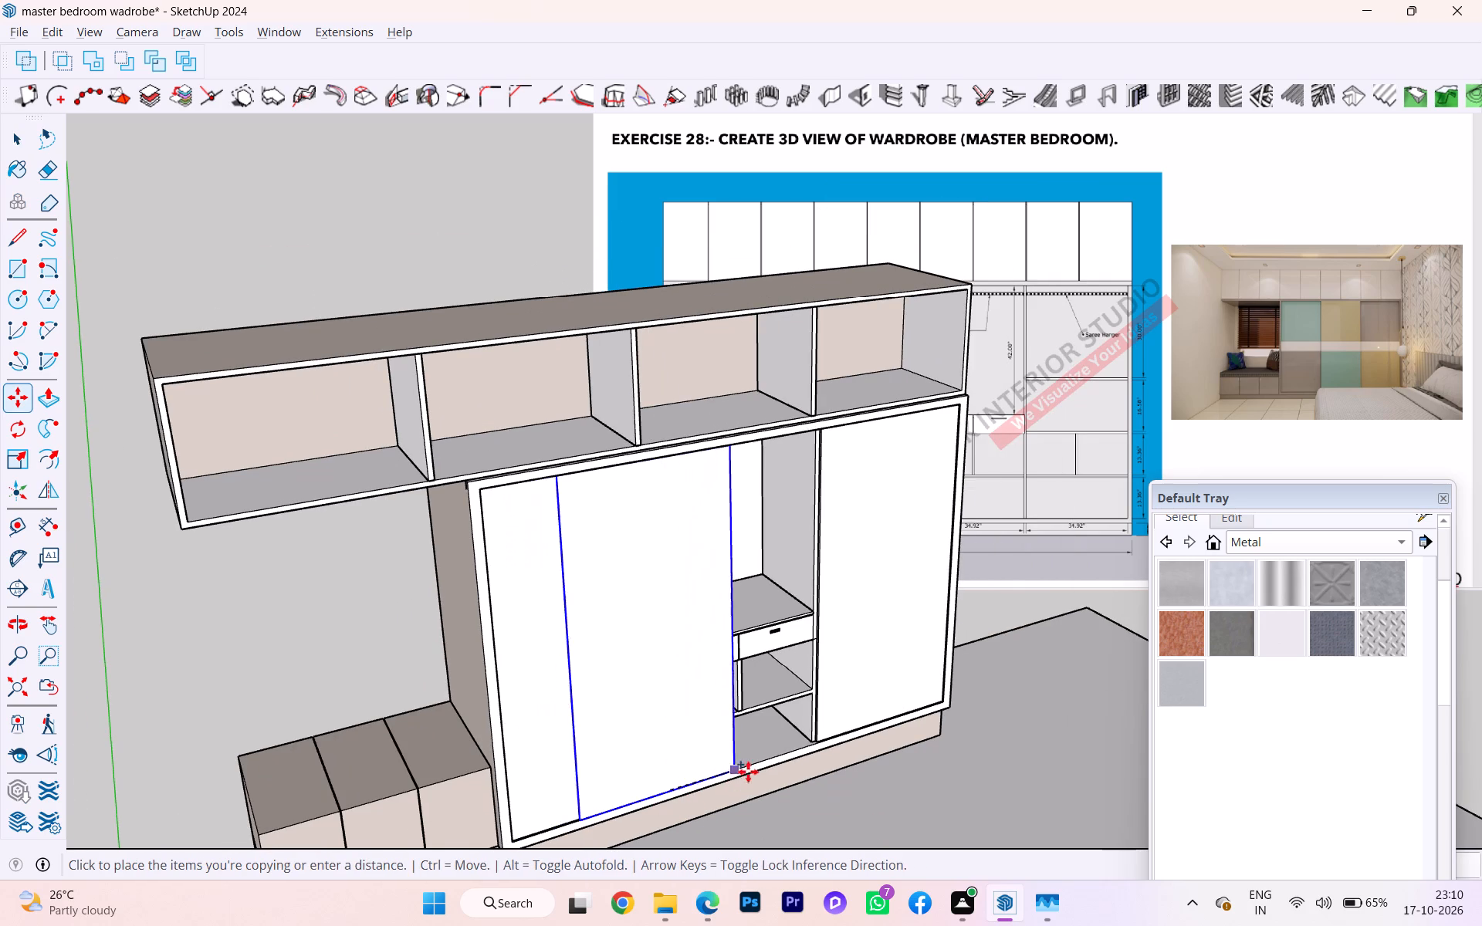
left_click(821, 742)
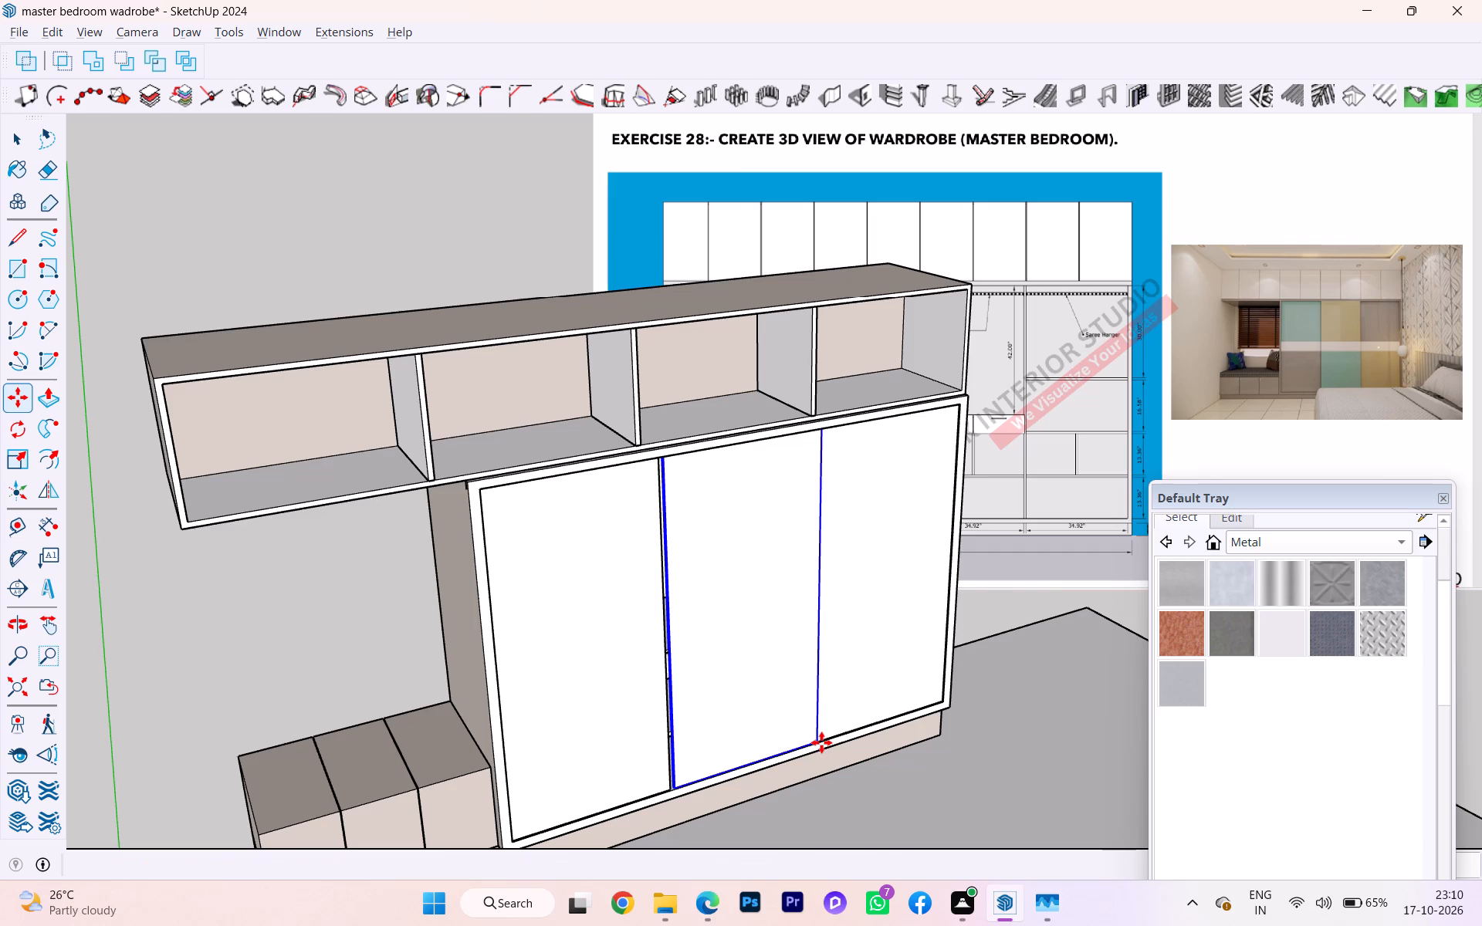
Move the copied middle panel by its rear bottom corner onto the shelf-bay panel's front bottom edge, slightly overlapping that panel.
scroll(625, 722, "down", 1)
middle_click_drag(625, 722, 807, 707)
key("space")
scroll(732, 763, "up", 3)
scroll(724, 773, "down", 2)
scroll(712, 780, "up", 1)
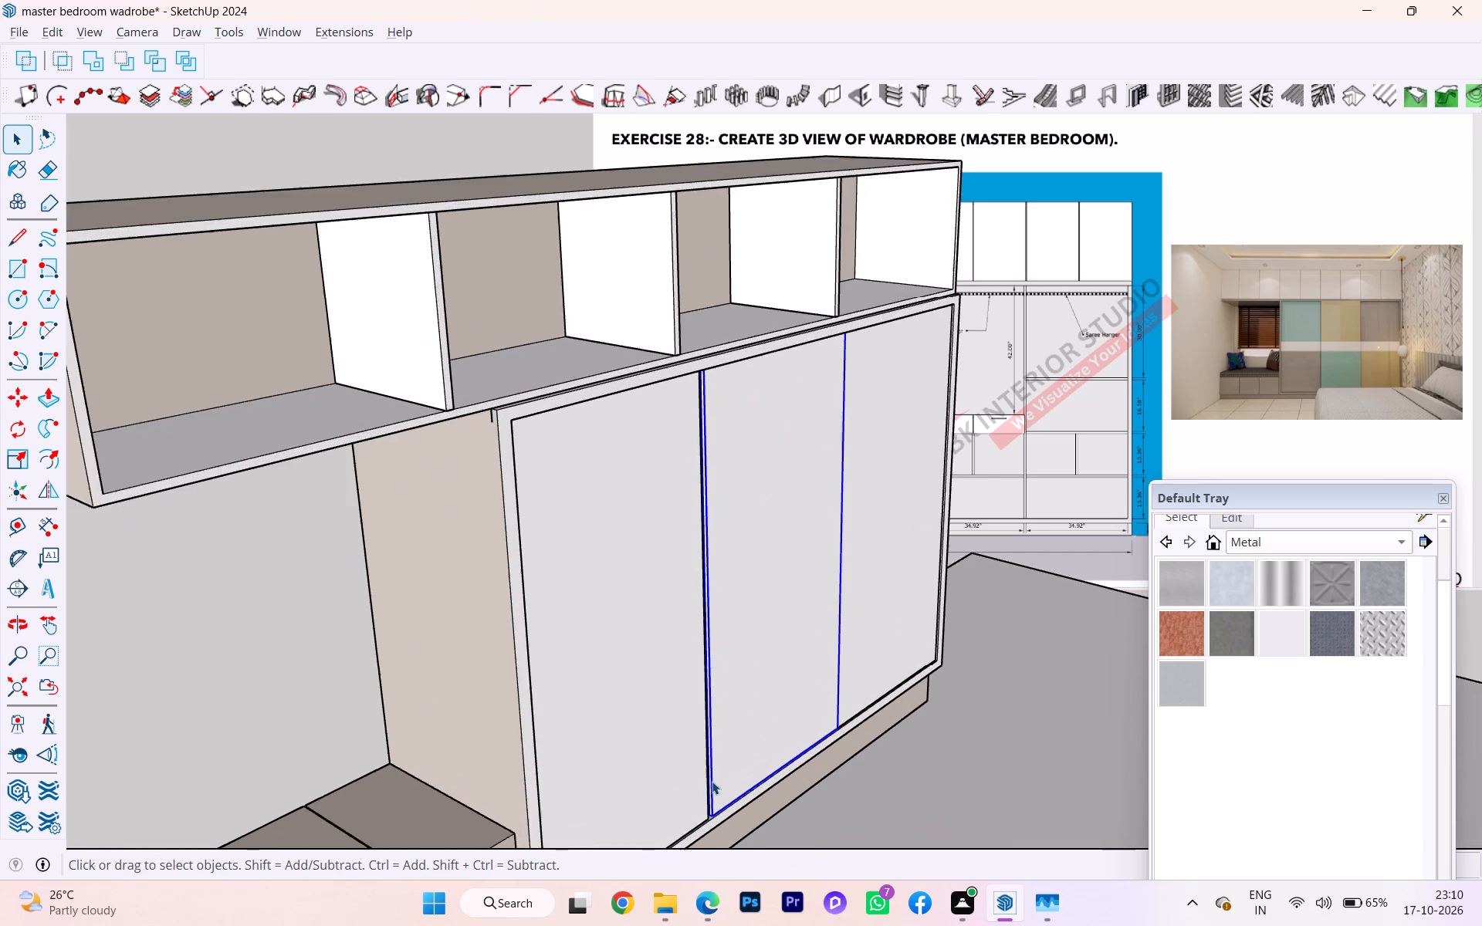
scroll(712, 781, "up", 1)
scroll(715, 793, "down", 1)
scroll(718, 802, "up", 2)
scroll(716, 836, "up", 20)
scroll(689, 775, "up", 2)
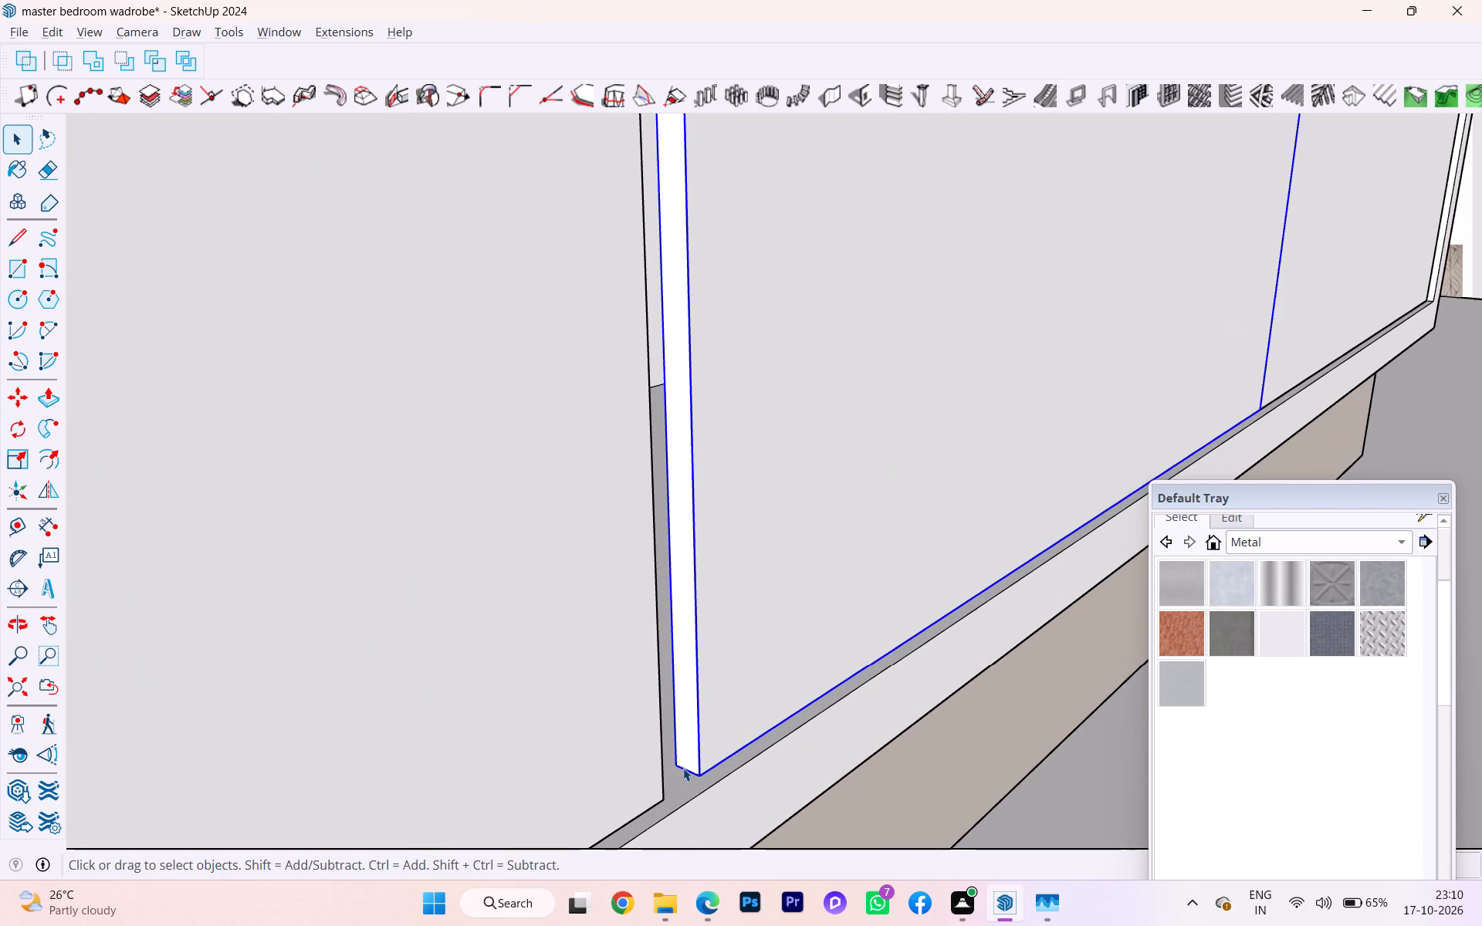
key("m")
left_click(672, 767)
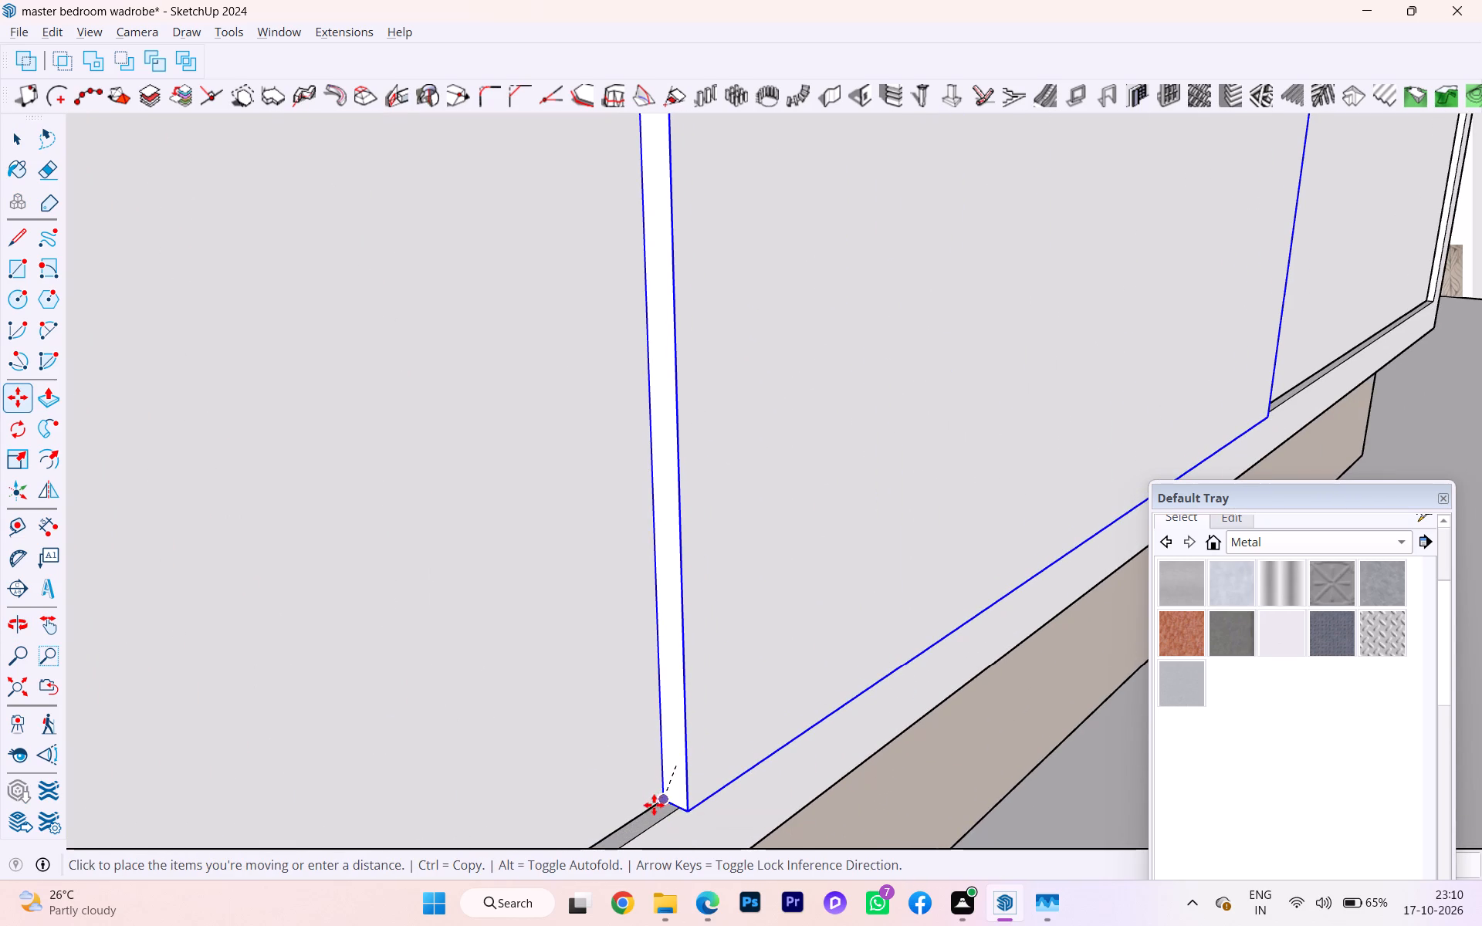
left_click(648, 808)
key("space")
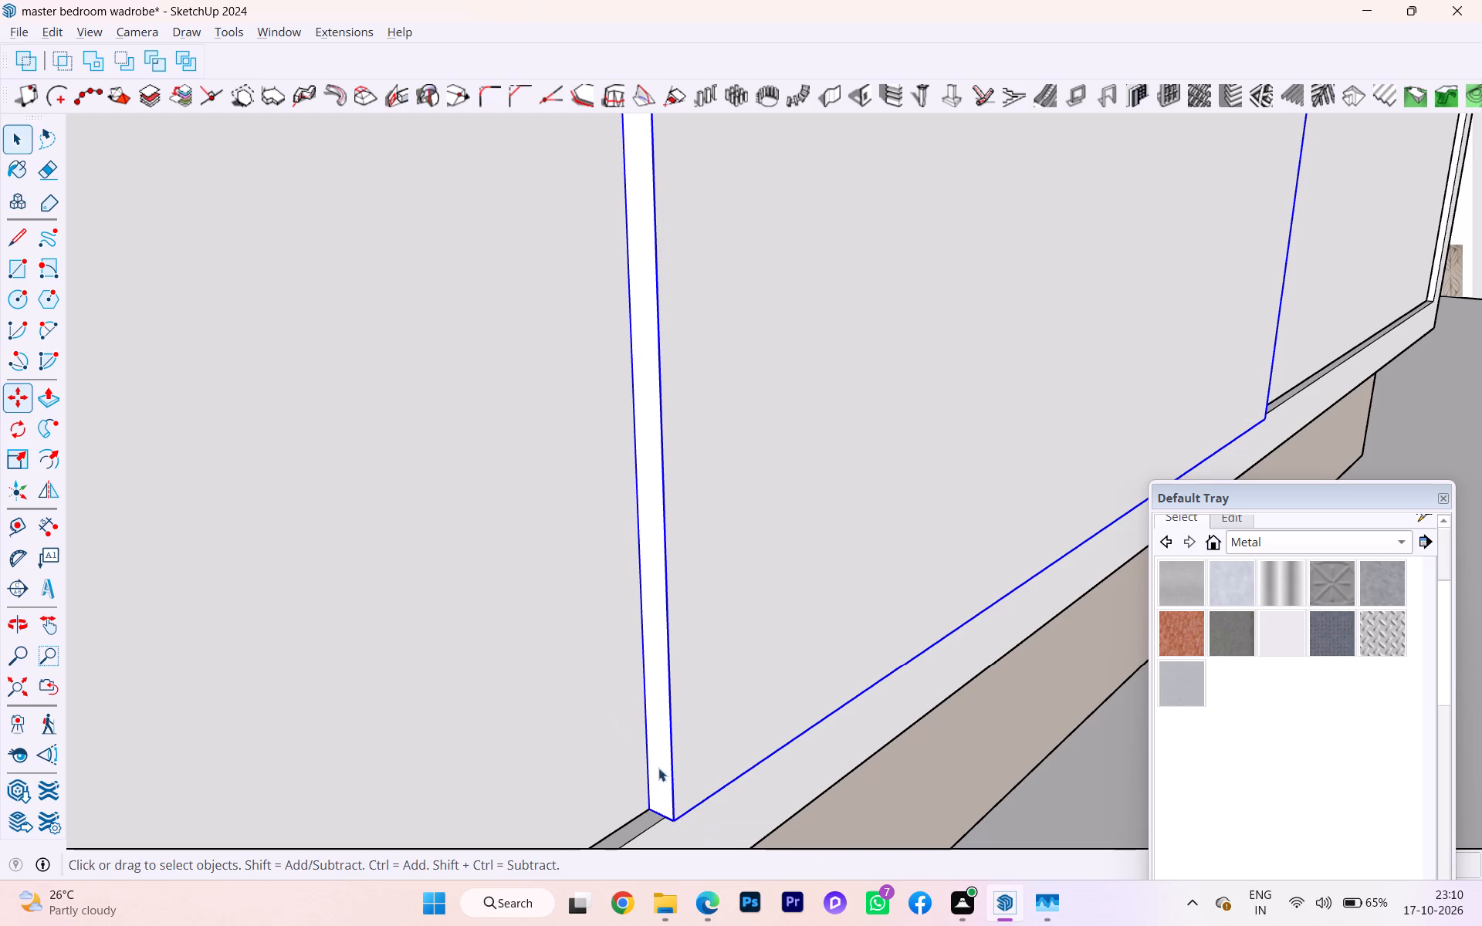
Push/pull the middle panel's front face back inside its group to make the panel thinner, and leave the group.
scroll(700, 754, "down", 1)
left_click(705, 755)
double_click(705, 752)
left_click(705, 748)
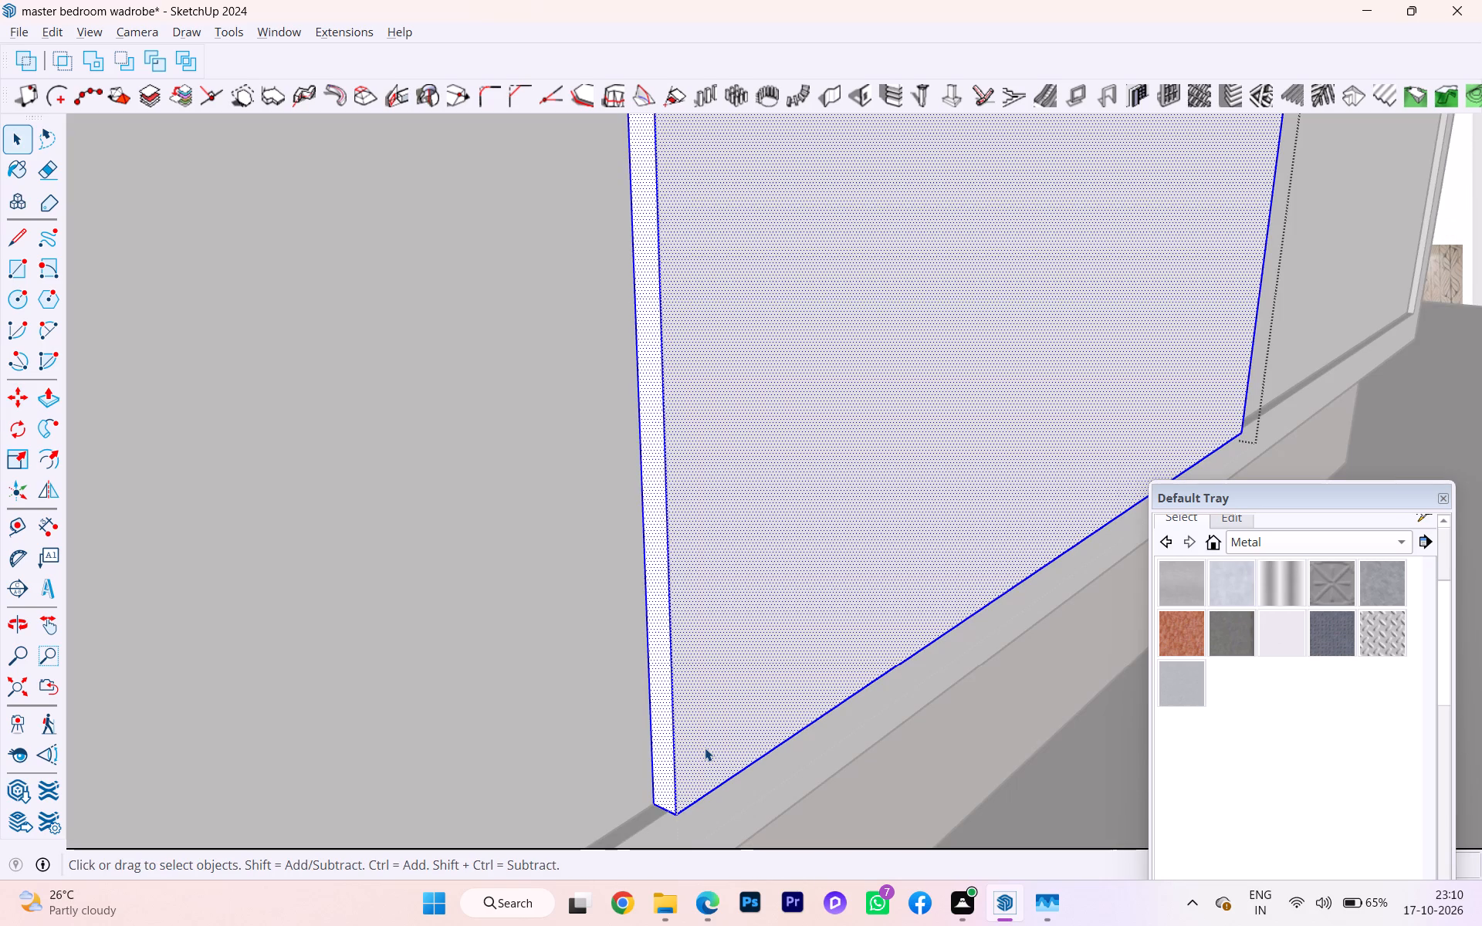
key("p")
left_click(689, 758)
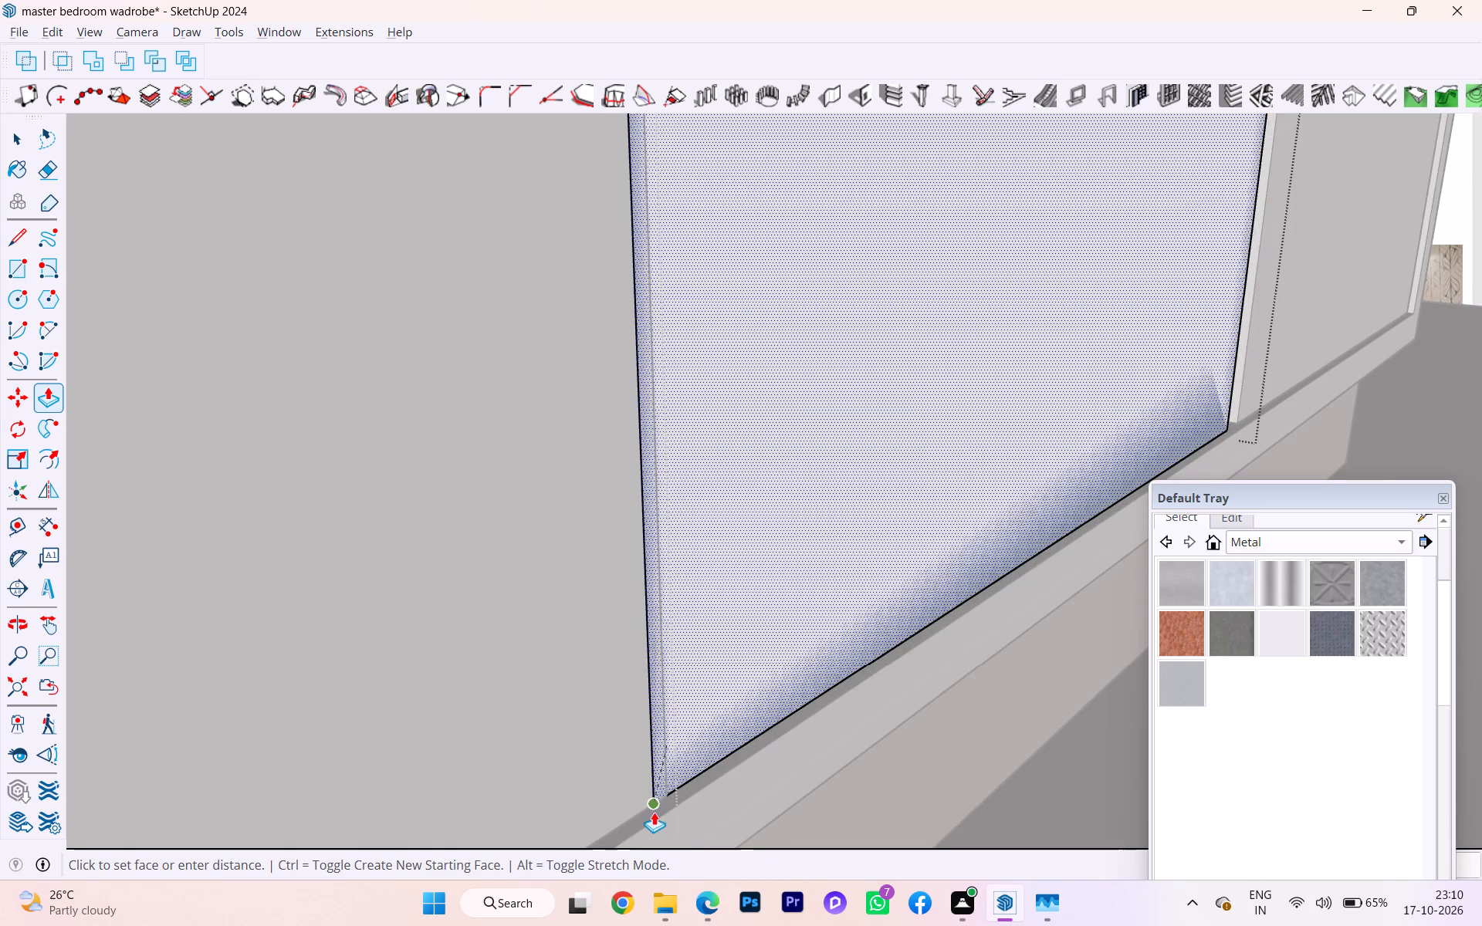
left_click(656, 820)
key("space")
scroll(713, 731, "down", 4)
scroll(710, 731, "up", 2)
scroll(708, 731, "down", 1)
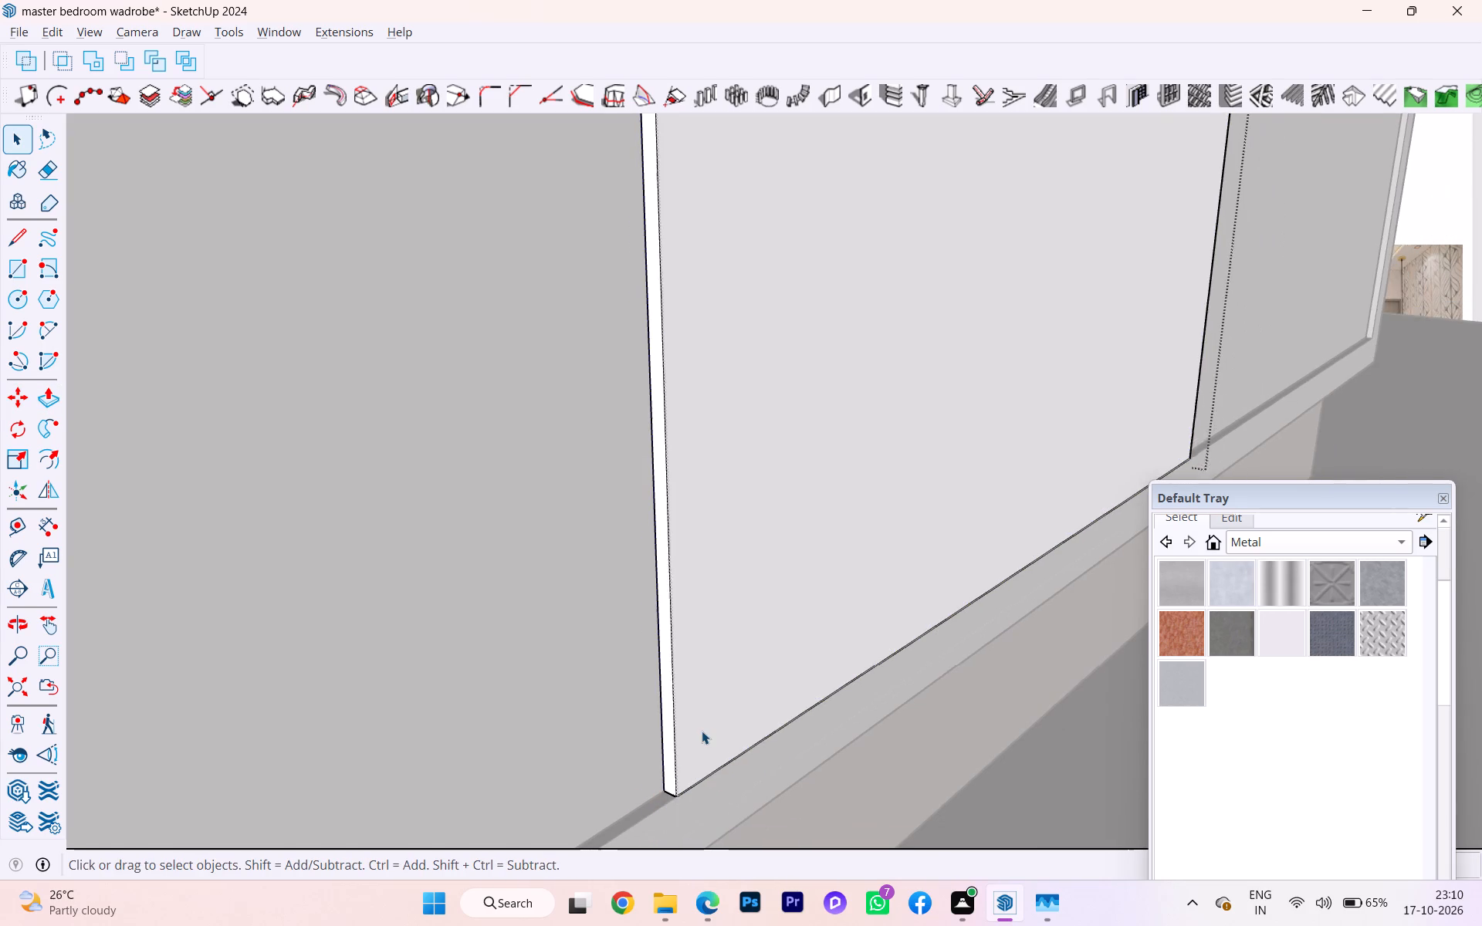
left_click(1044, 757)
Push/pull the middle panel's side face outward inside its group to close the gap and overlap the end-bay panel, and leave the group.
scroll(798, 671, "down", 5)
scroll(797, 671, "up", 1)
scroll(797, 671, "down", 2)
scroll(816, 671, "up", 2)
scroll(816, 671, "down", 2)
scroll(917, 681, "down", 3)
scroll(919, 686, "up", 1)
scroll(920, 688, "down", 2)
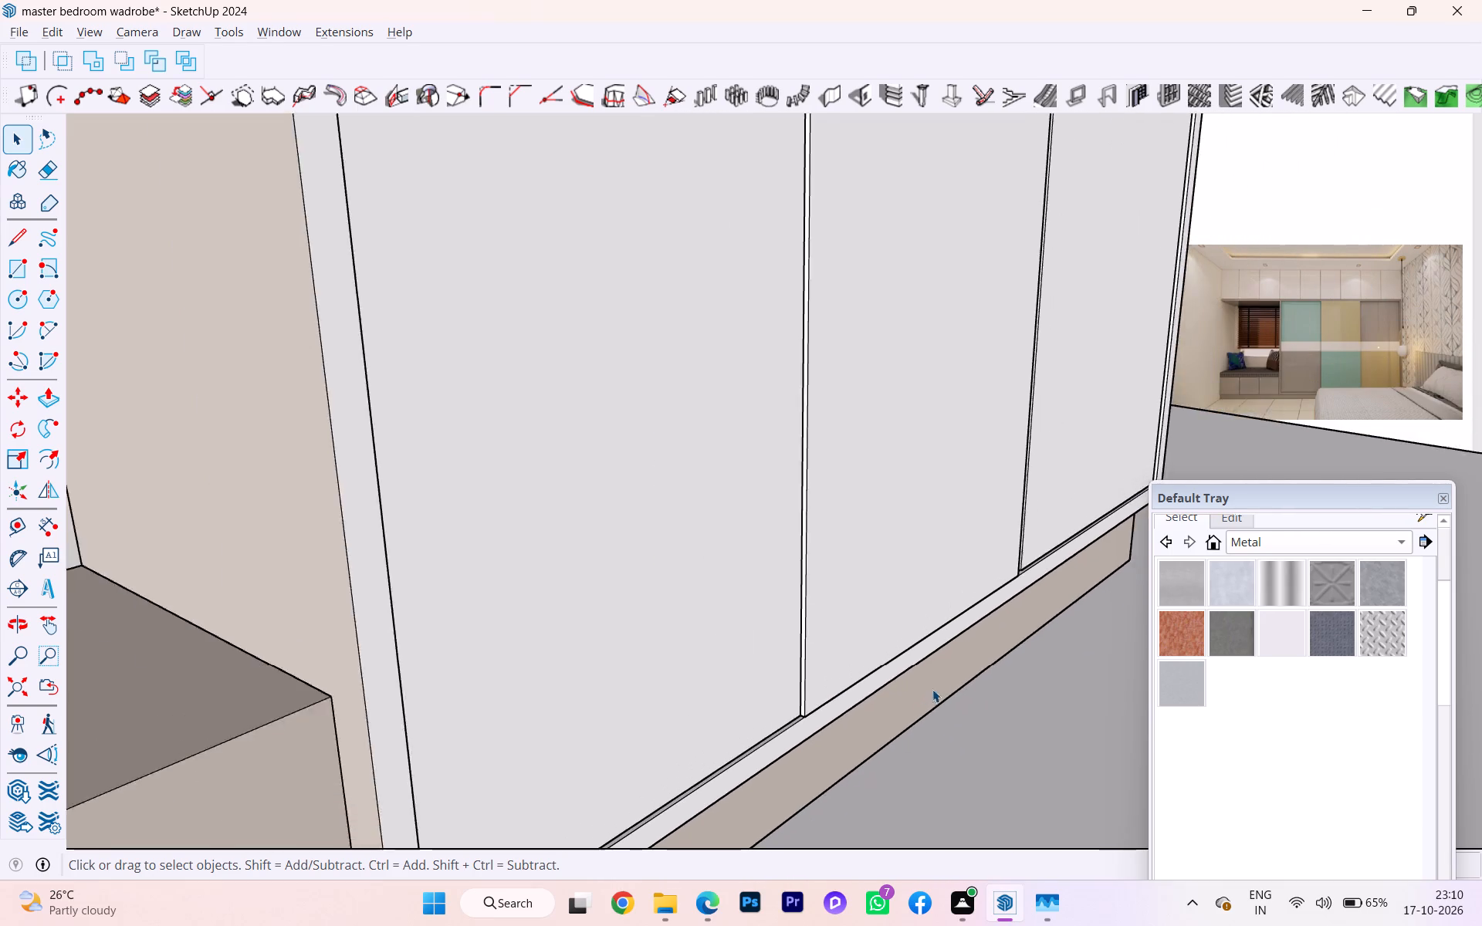
scroll(932, 689, "down", 2)
middle_click_drag(946, 687, 402, 715)
scroll(404, 709, "down", 1)
scroll(404, 709, "up", 1)
scroll(404, 709, "down", 9)
scroll(545, 713, "up", 3)
scroll(563, 714, "down", 3)
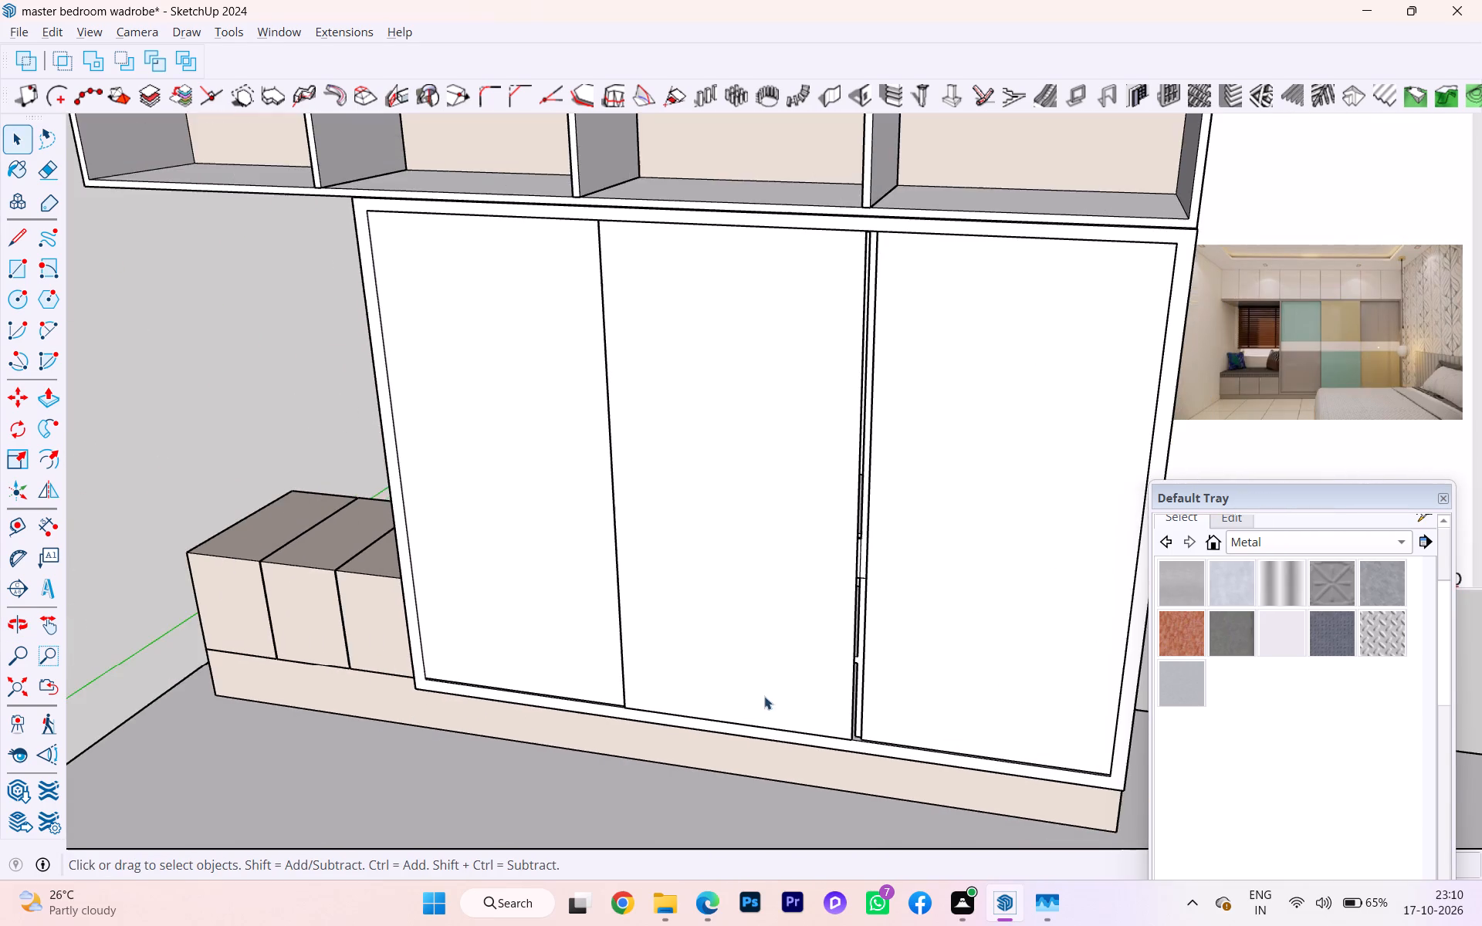
middle_click_drag(780, 695, 543, 718)
scroll(785, 680, "up", 4)
scroll(789, 674, "down", 1)
scroll(790, 672, "up", 3)
scroll(793, 661, "down", 2)
scroll(793, 661, "up", 1)
scroll(792, 661, "down", 1)
scroll(774, 662, "up", 7)
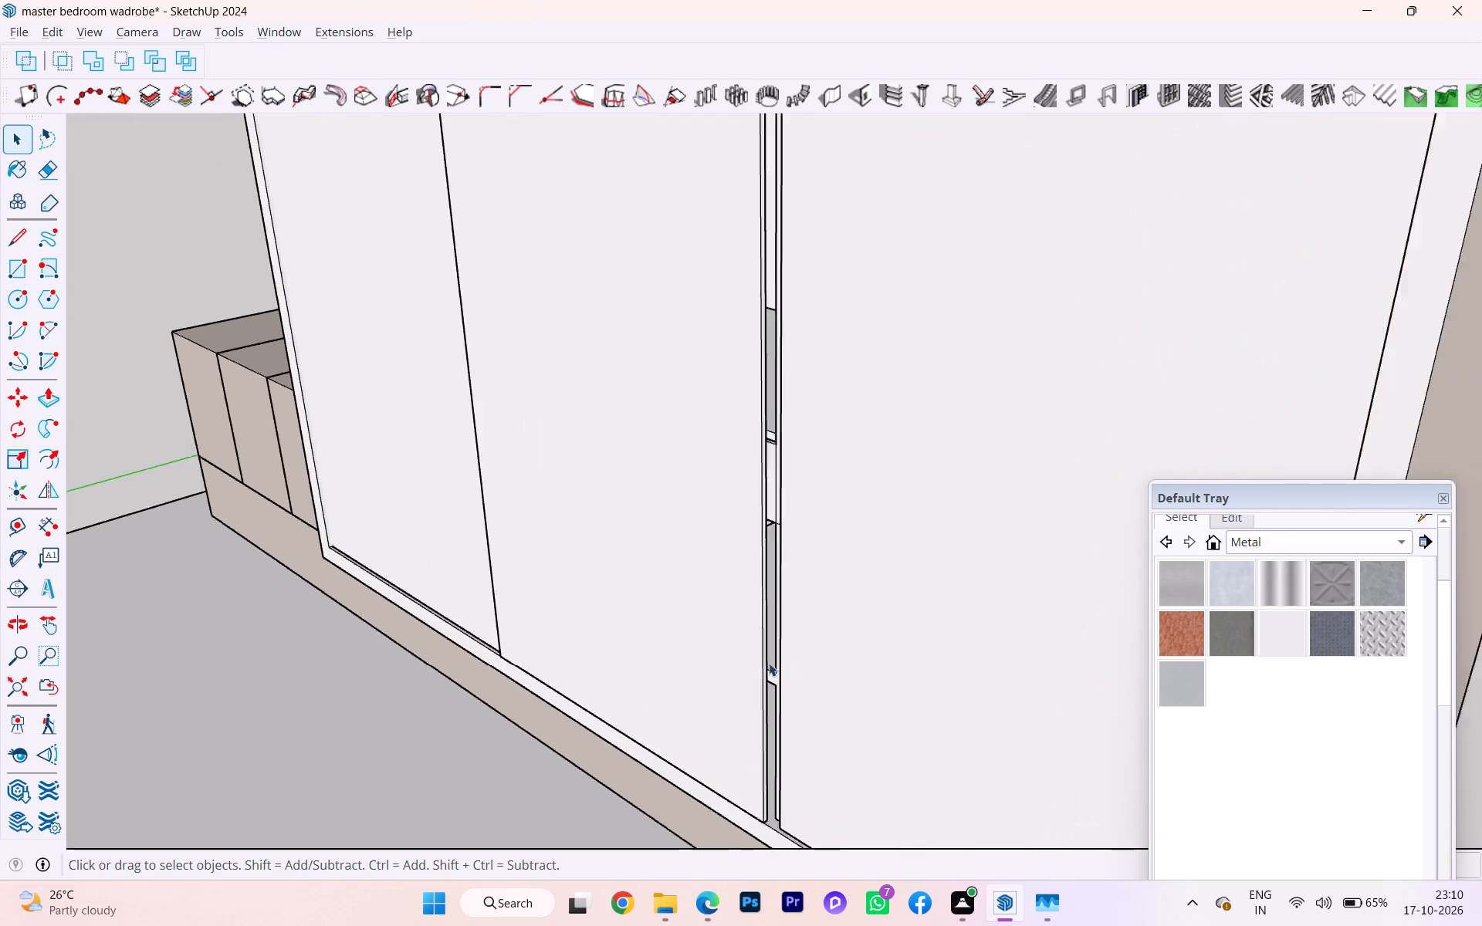
scroll(769, 663, "up", 6)
scroll(765, 661, "down", 1)
scroll(765, 661, "up", 1)
left_click(758, 647)
triple_click(758, 647)
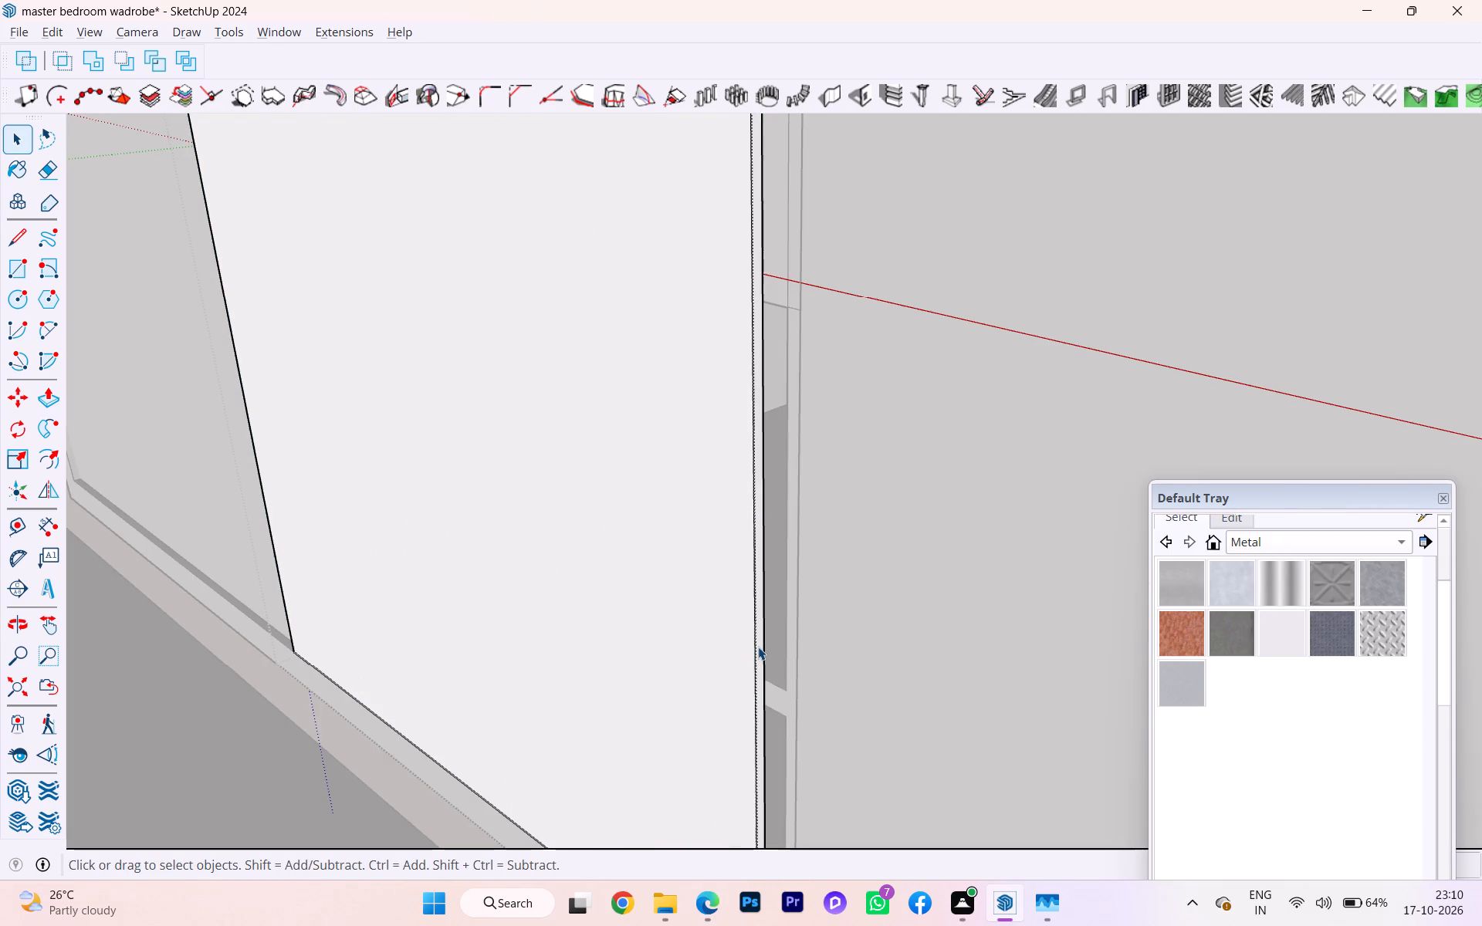
left_click(758, 647)
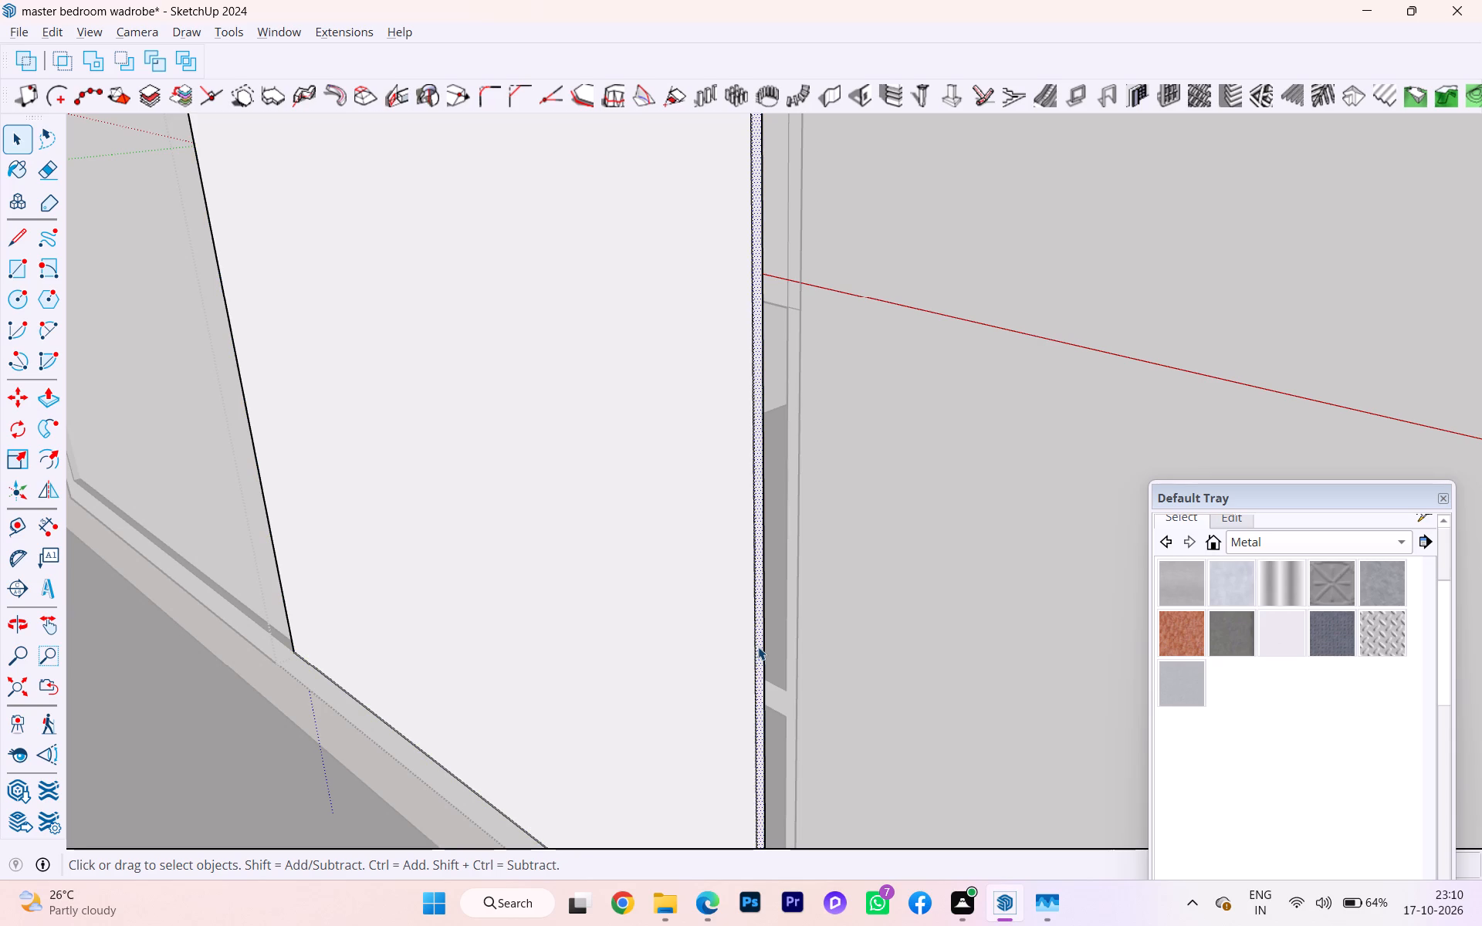
key("p")
left_click(758, 647)
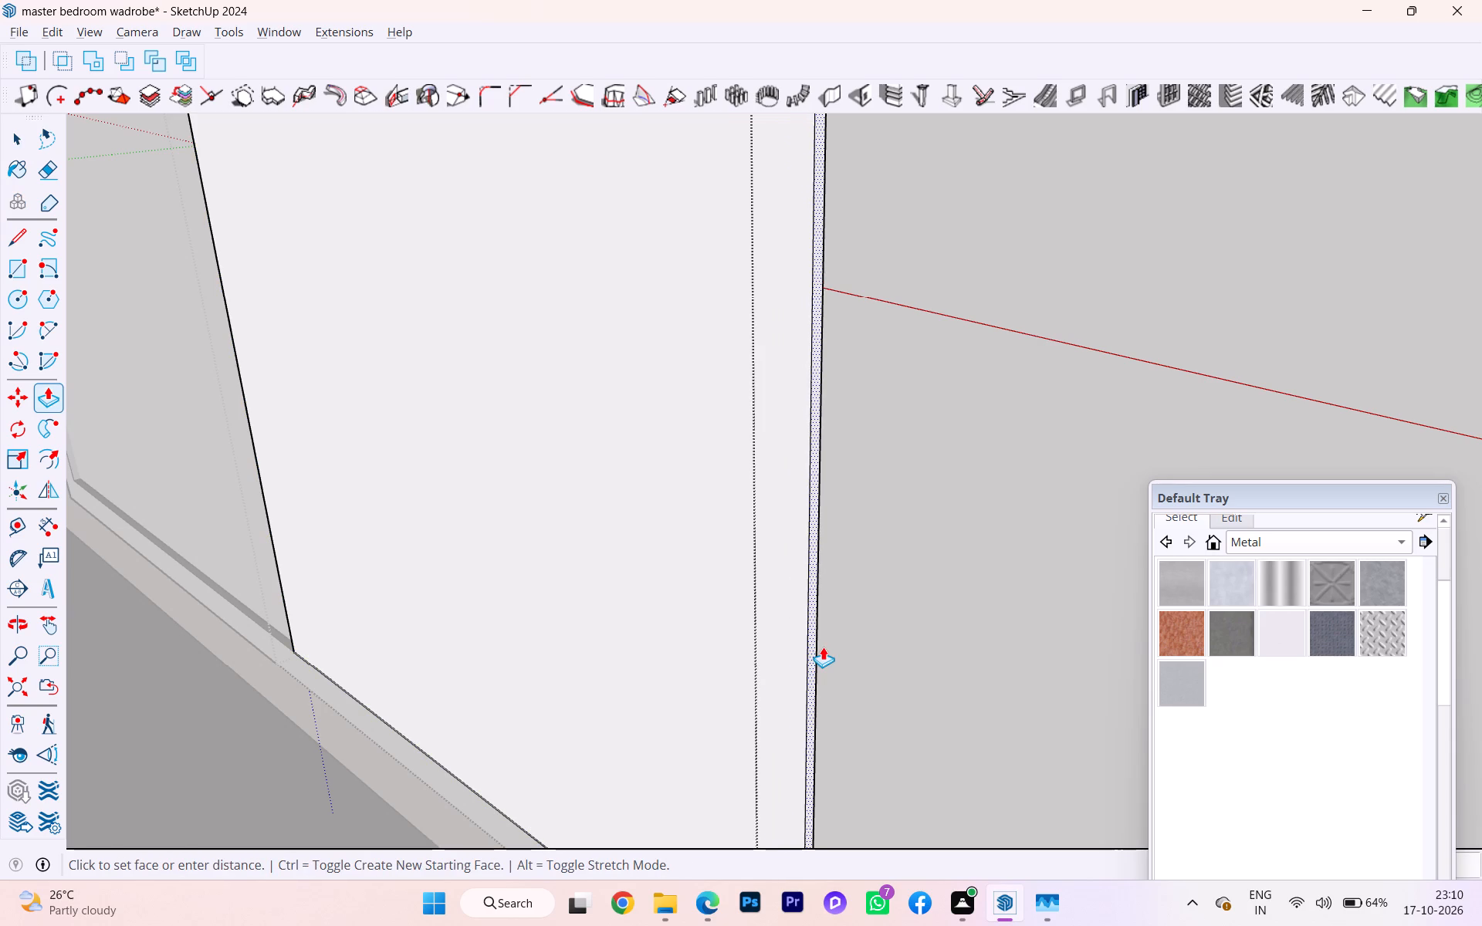
left_click(823, 647)
key("space")
left_click(245, 767)
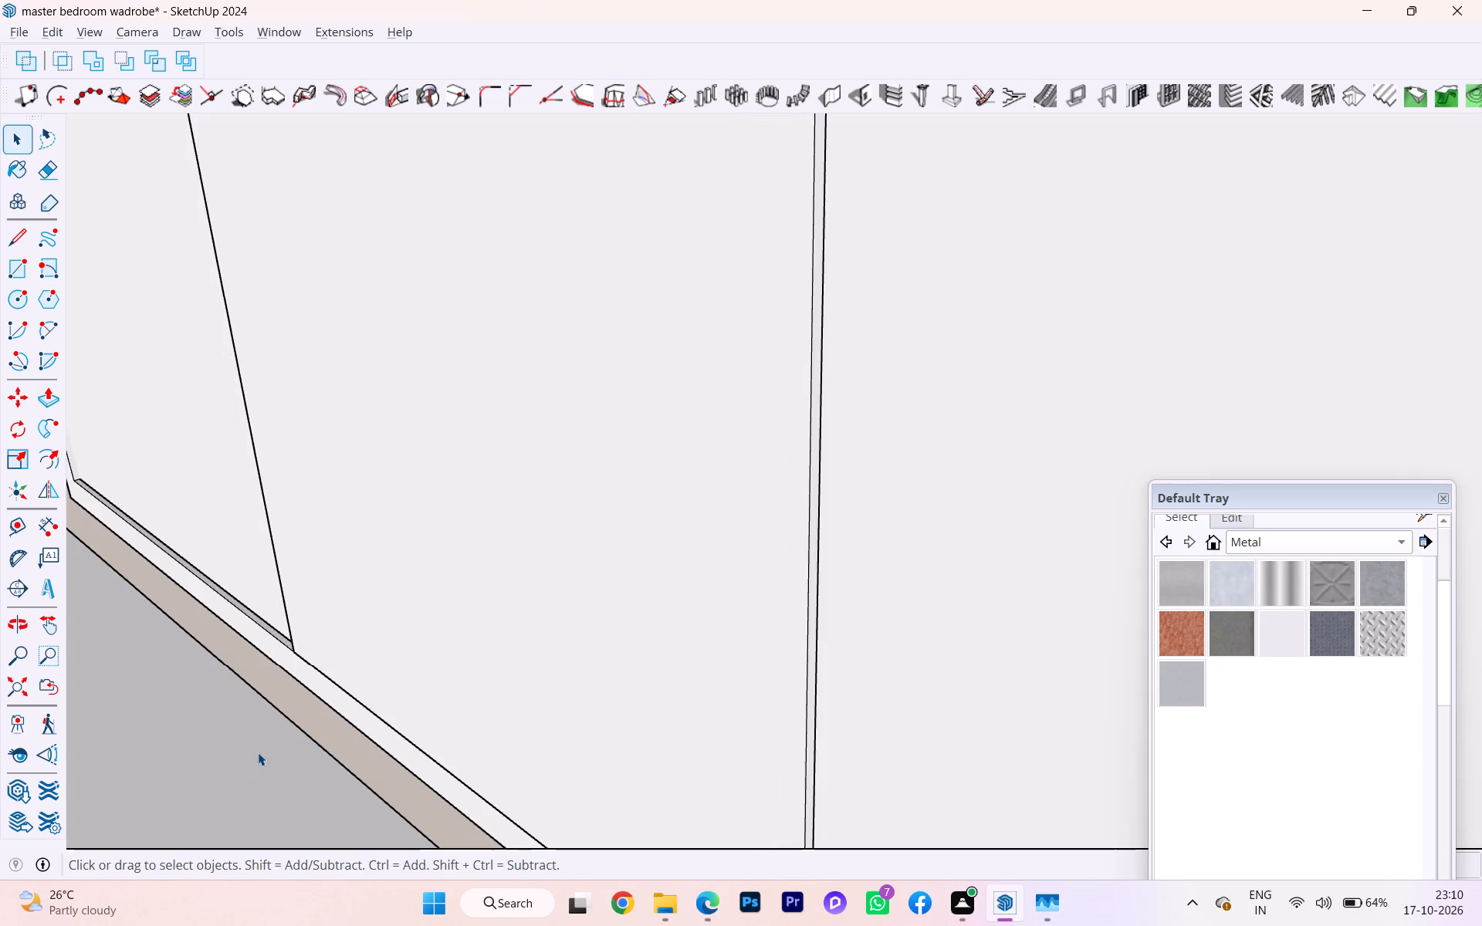
Examine the three shutter panels and their overlaps from both ends of the wardrobe.
scroll(418, 686, "down", 8)
scroll(577, 696, "up", 1)
scroll(615, 708, "down", 2)
scroll(623, 711, "up", 1)
scroll(624, 712, "down", 4)
scroll(704, 721, "up", 1)
scroll(704, 721, "down", 2)
scroll(733, 723, "up", 1)
scroll(733, 724, "down", 2)
scroll(736, 725, "up", 1)
scroll(771, 695, "down", 1)
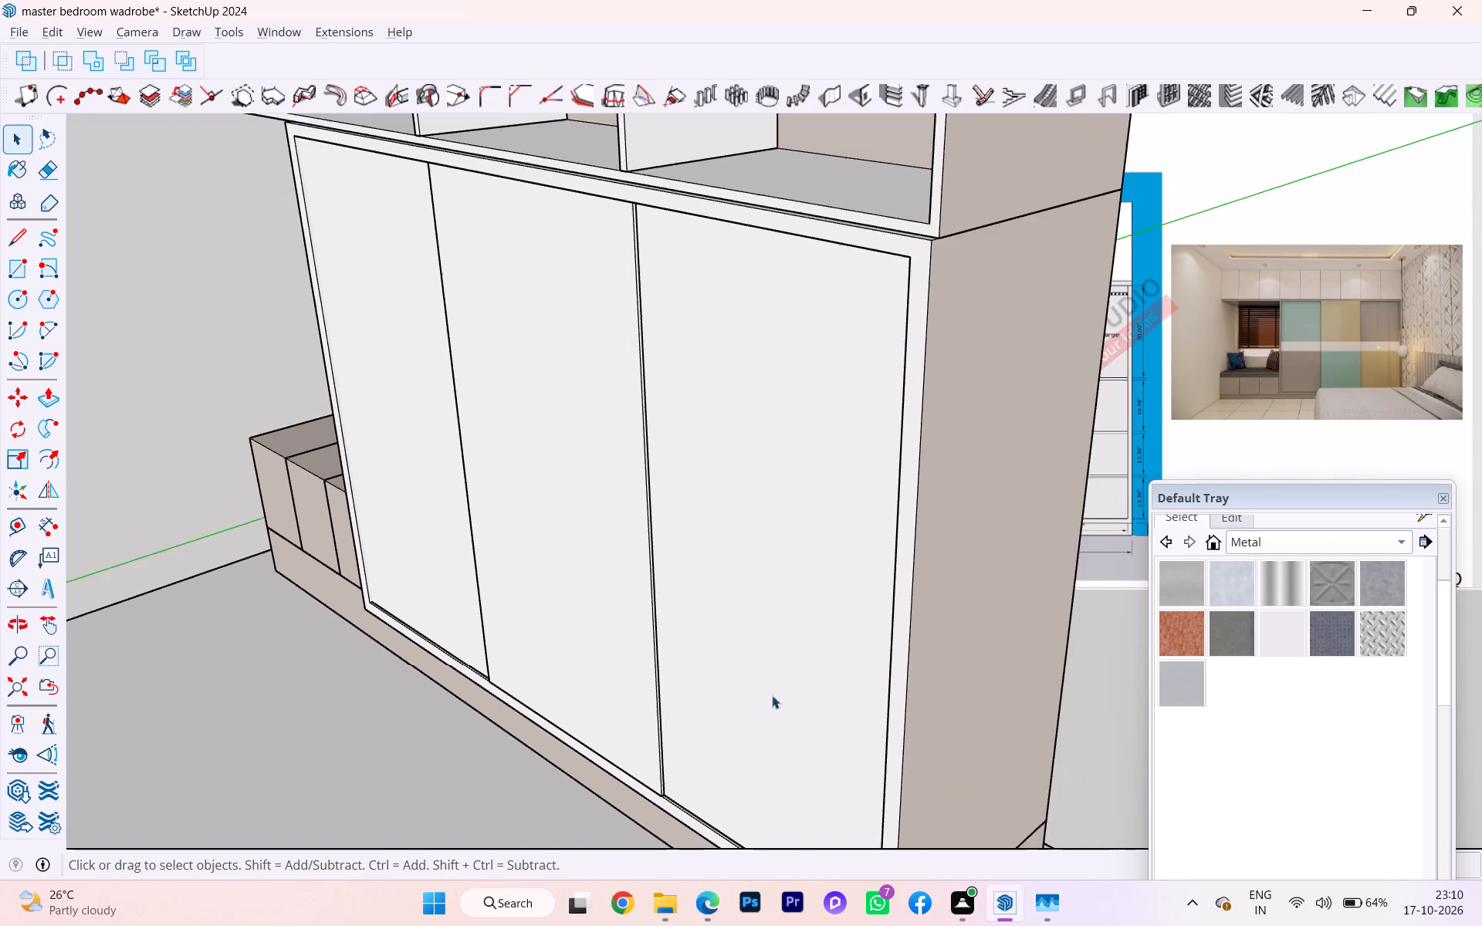
middle_click_drag(772, 694, 942, 655)
scroll(580, 725, "down", 1)
middle_click_drag(580, 725, 1068, 693)
scroll(108, 267, "down", 1)
Open the wardrobe carcass group and select its outer side face on the bench side, near the stray edge at the top.
middle_click_drag(149, 260, 387, 164)
scroll(443, 158, "up", 2)
scroll(482, 150, "down", 2)
middle_click_drag(482, 198, 484, 225)
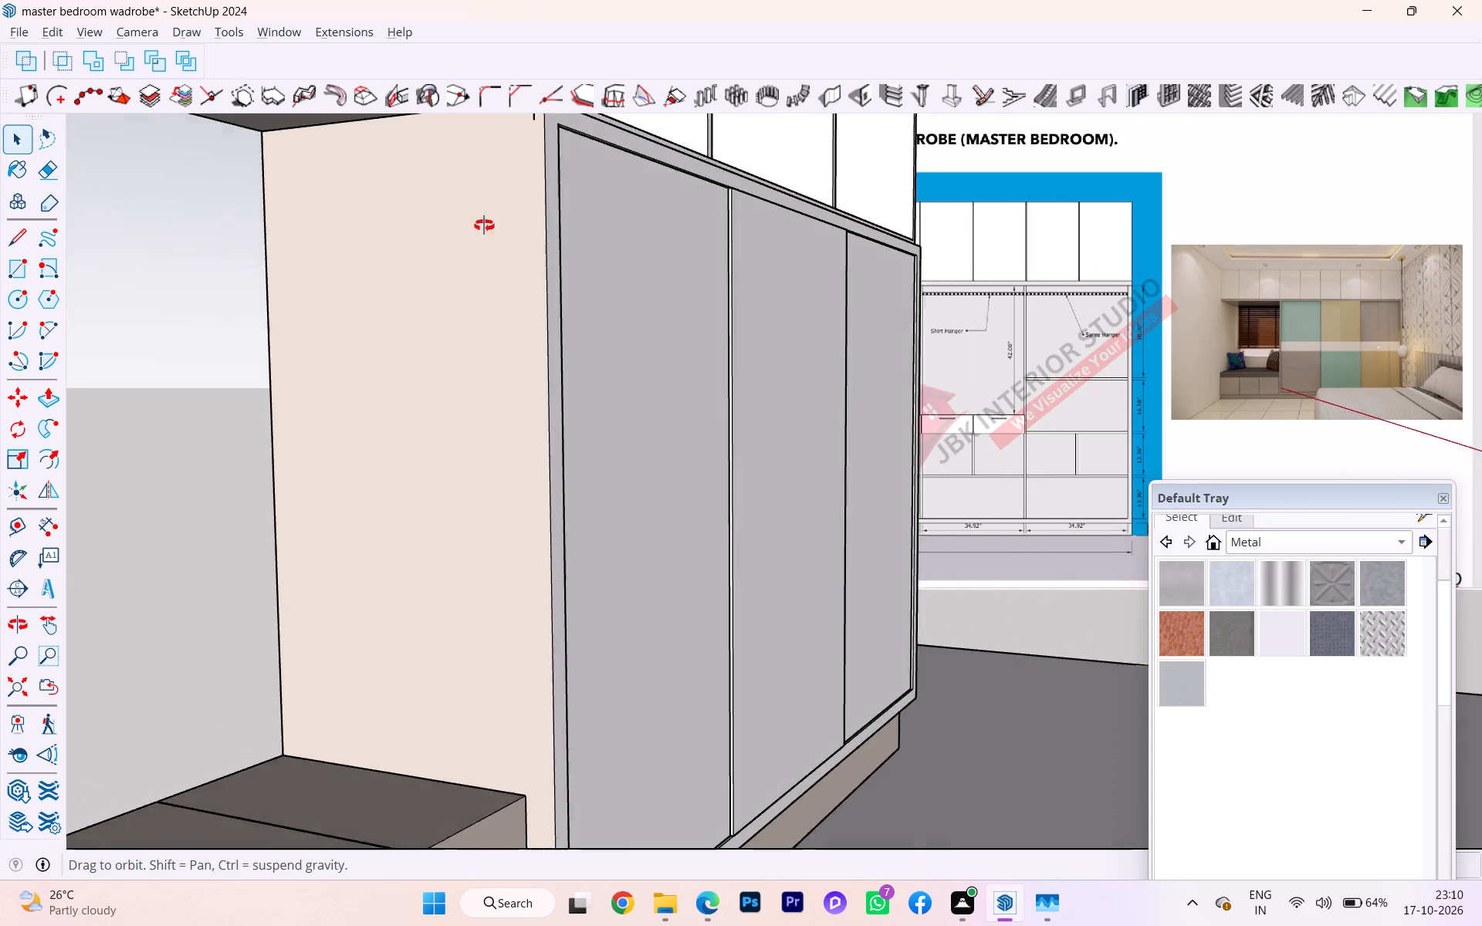
middle_click_drag(484, 225, 469, 274)
scroll(495, 177, "up", 8)
scroll(532, 167, "down", 4)
scroll(533, 167, "up", 2)
left_click(496, 191)
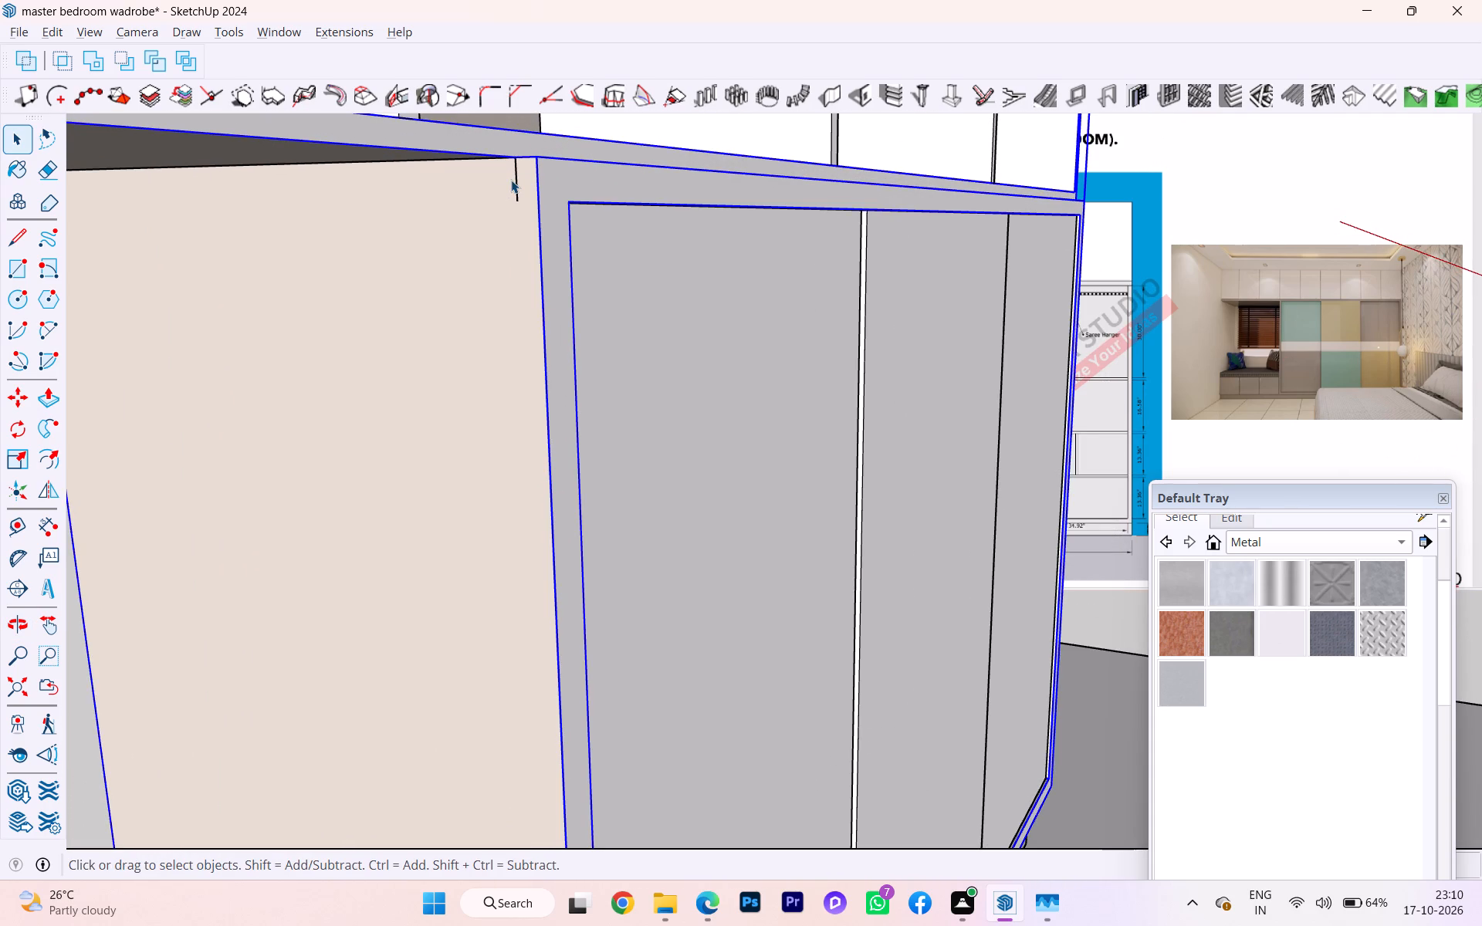
double_click(511, 180)
left_click(435, 289)
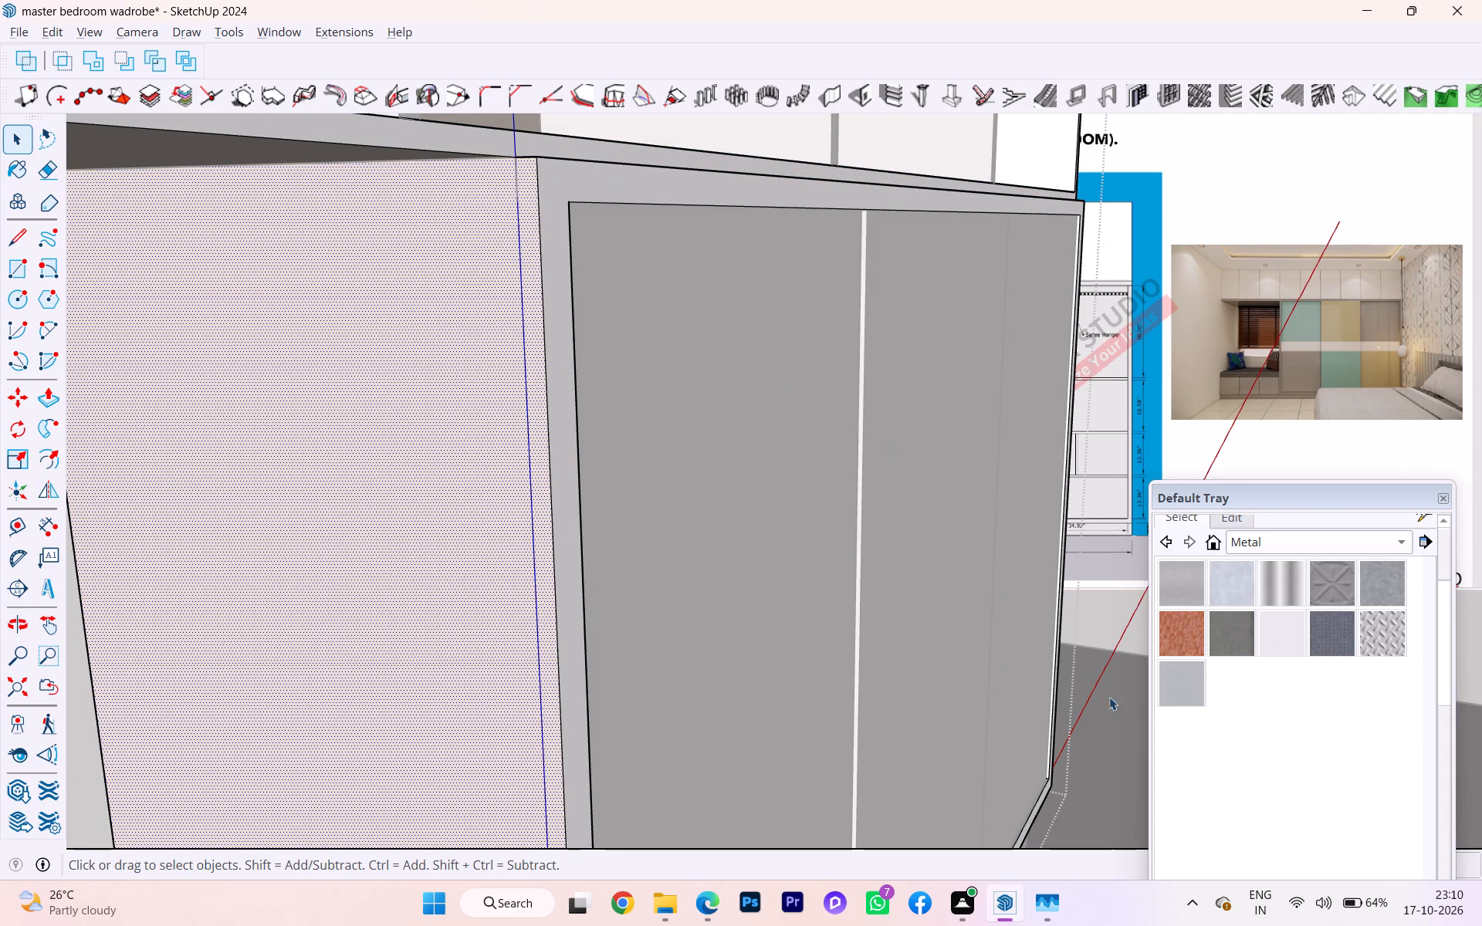
Leave the carcass group and delete the short stray edge at the top of the wardrobe's outer side on the bench side.
left_click(1125, 703)
scroll(597, 221, "up", 2)
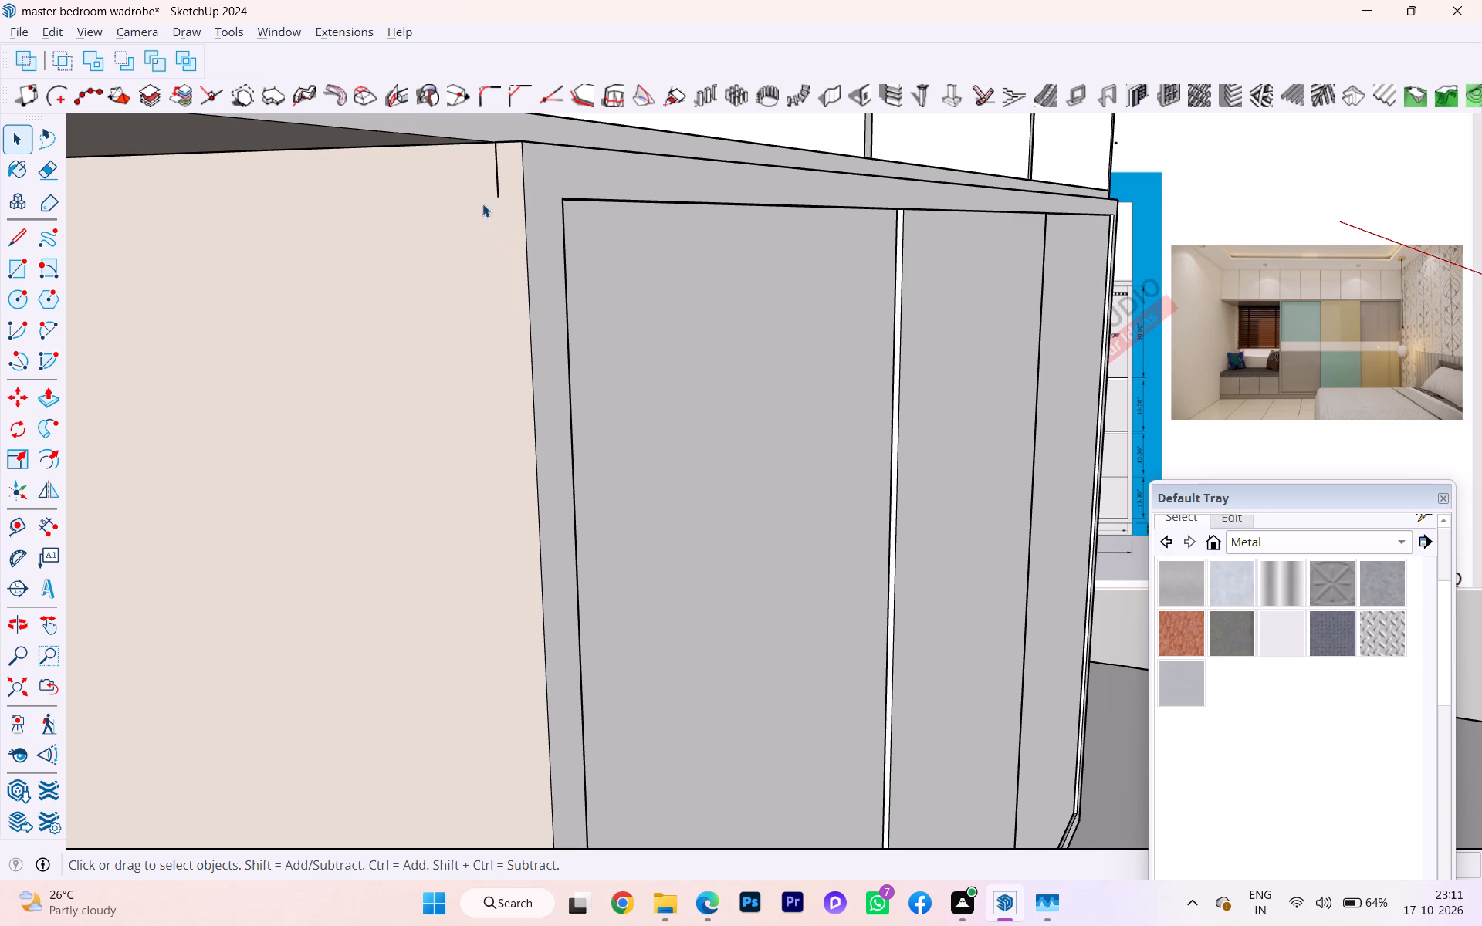
left_click(496, 180)
key("Delete")
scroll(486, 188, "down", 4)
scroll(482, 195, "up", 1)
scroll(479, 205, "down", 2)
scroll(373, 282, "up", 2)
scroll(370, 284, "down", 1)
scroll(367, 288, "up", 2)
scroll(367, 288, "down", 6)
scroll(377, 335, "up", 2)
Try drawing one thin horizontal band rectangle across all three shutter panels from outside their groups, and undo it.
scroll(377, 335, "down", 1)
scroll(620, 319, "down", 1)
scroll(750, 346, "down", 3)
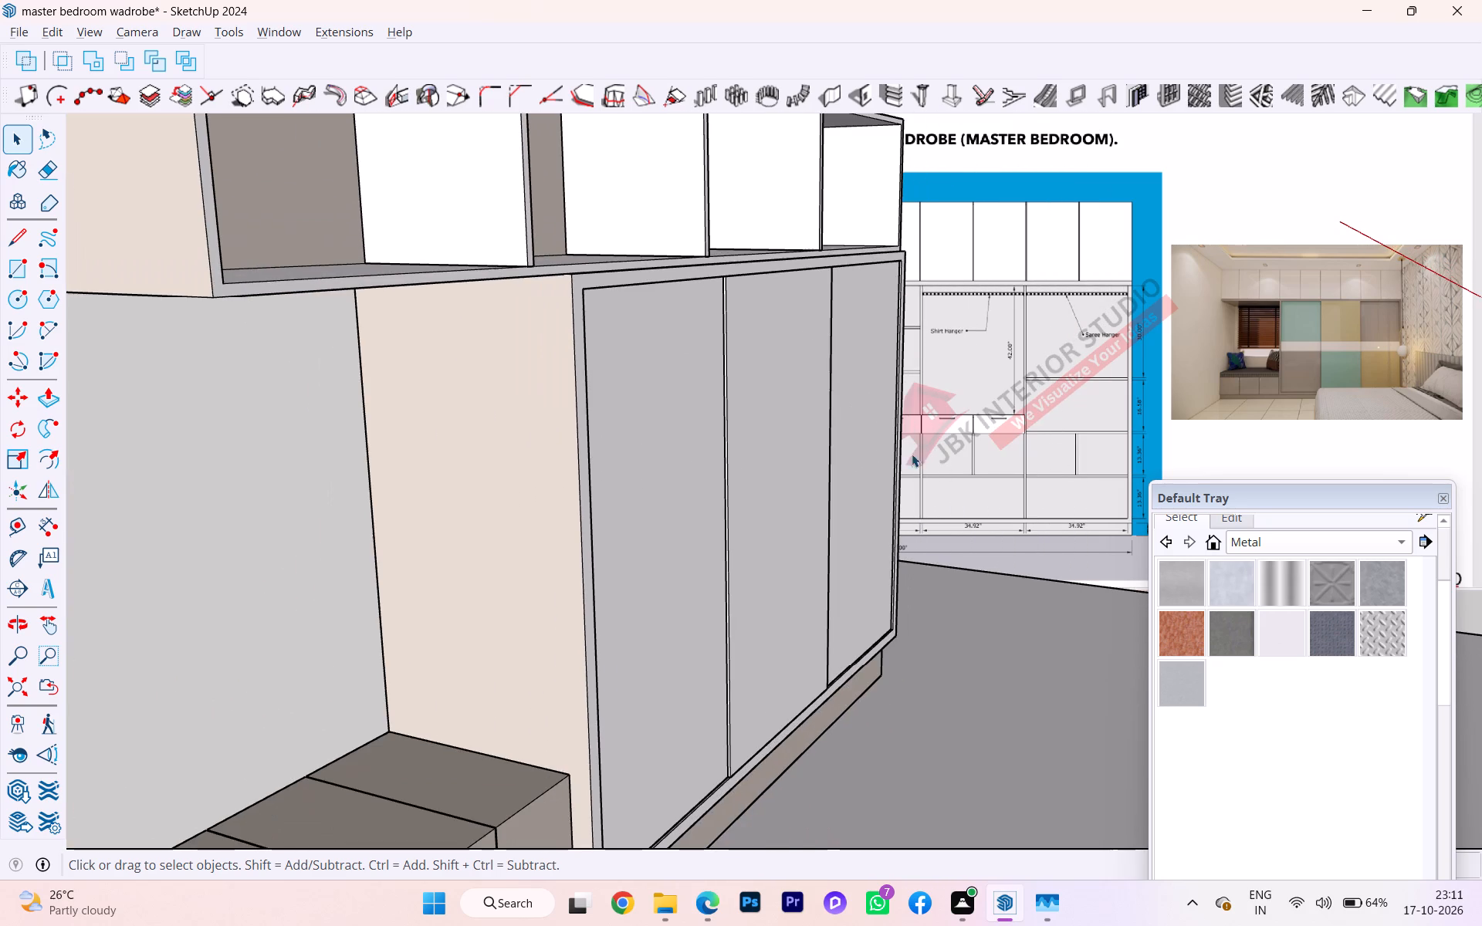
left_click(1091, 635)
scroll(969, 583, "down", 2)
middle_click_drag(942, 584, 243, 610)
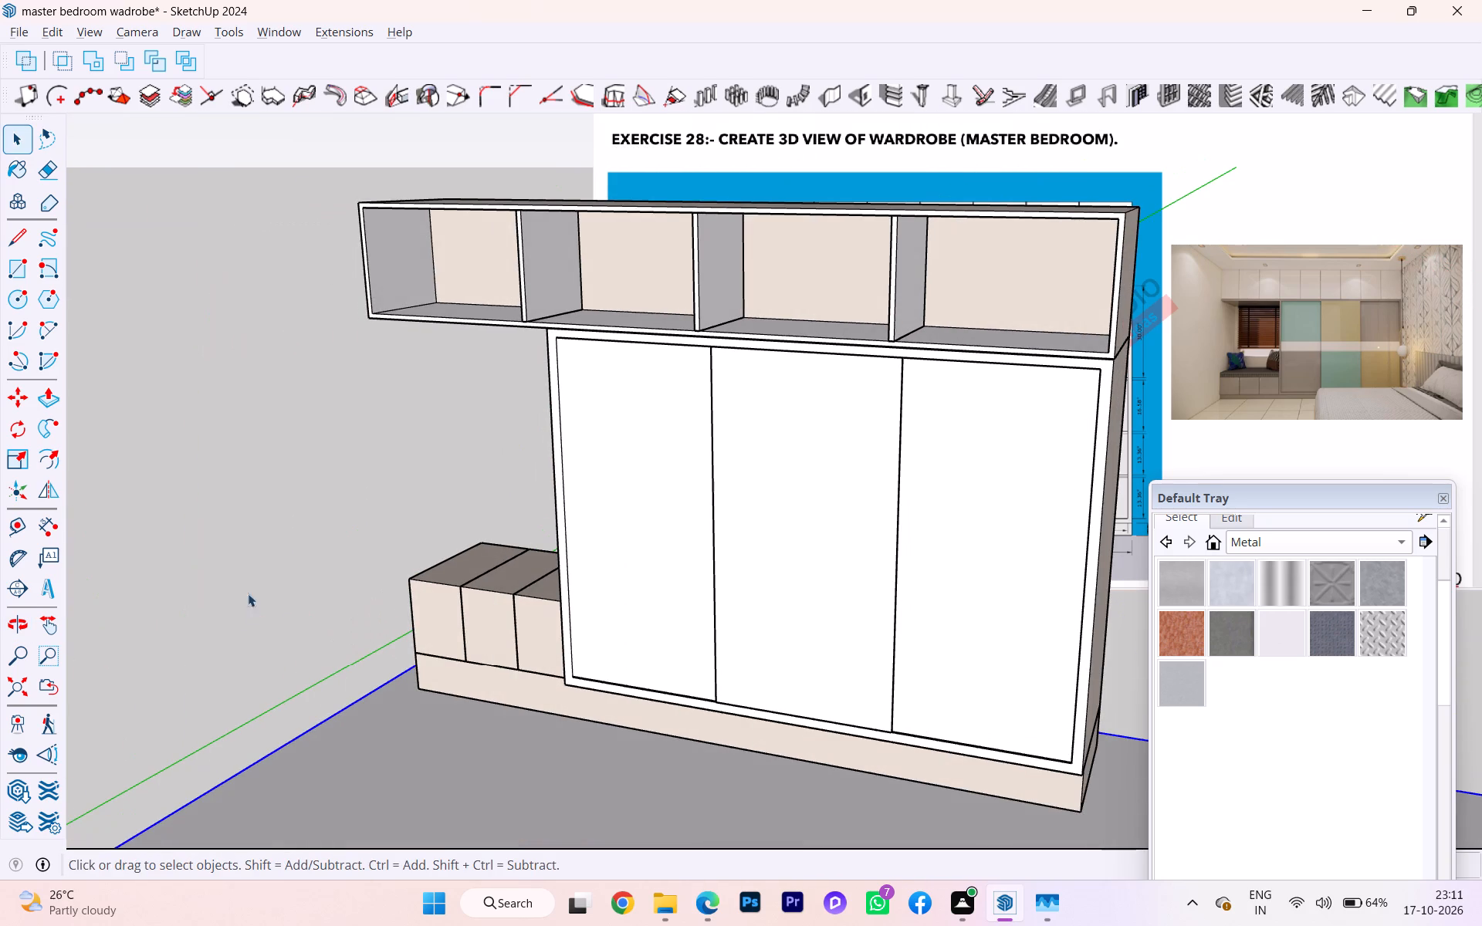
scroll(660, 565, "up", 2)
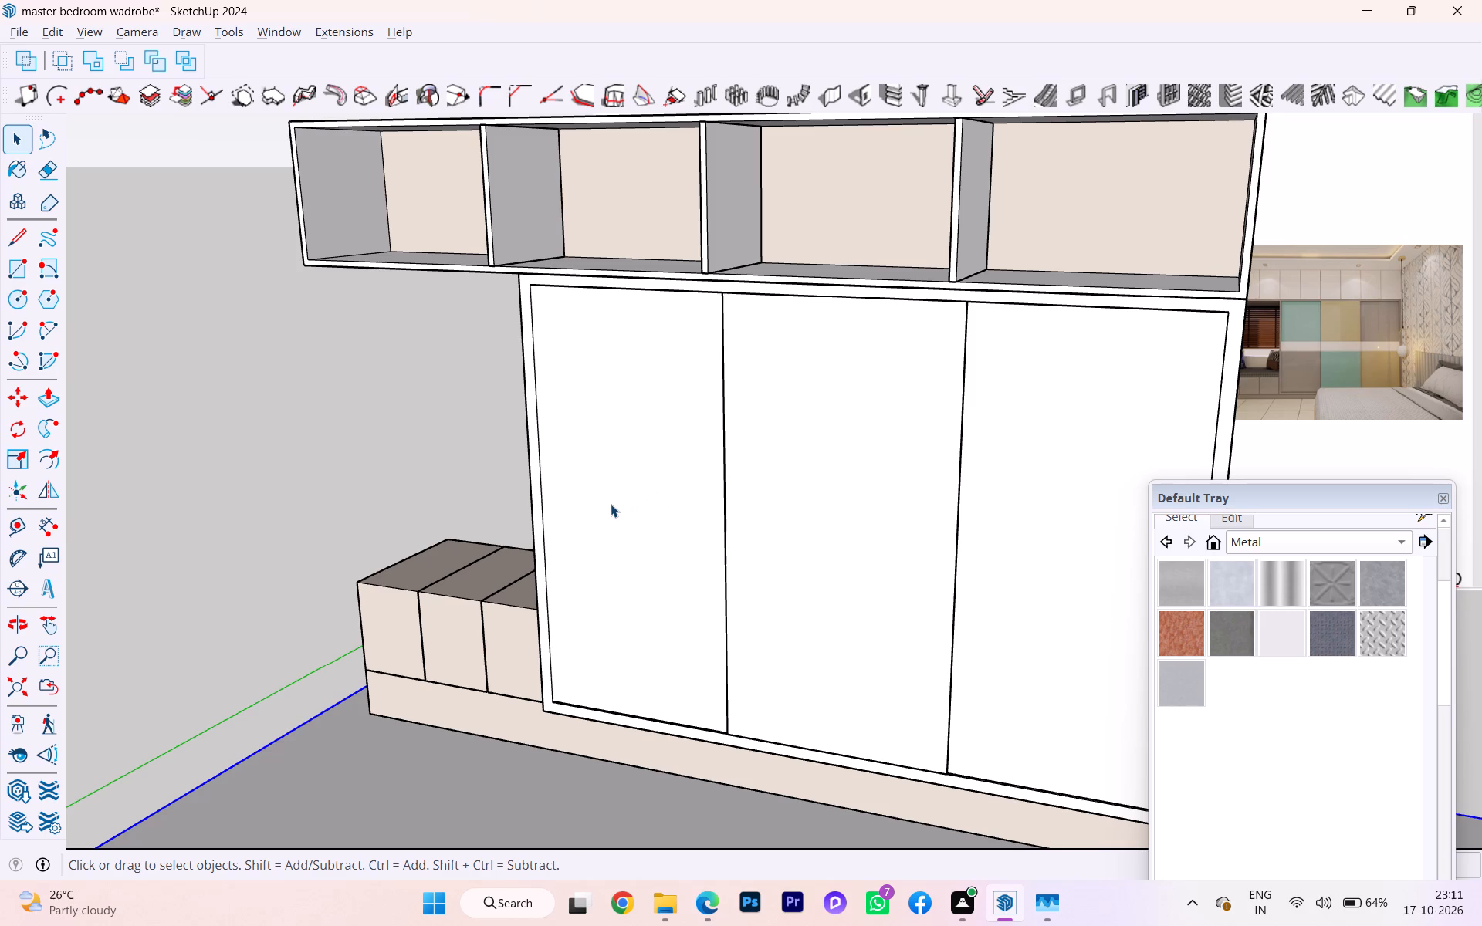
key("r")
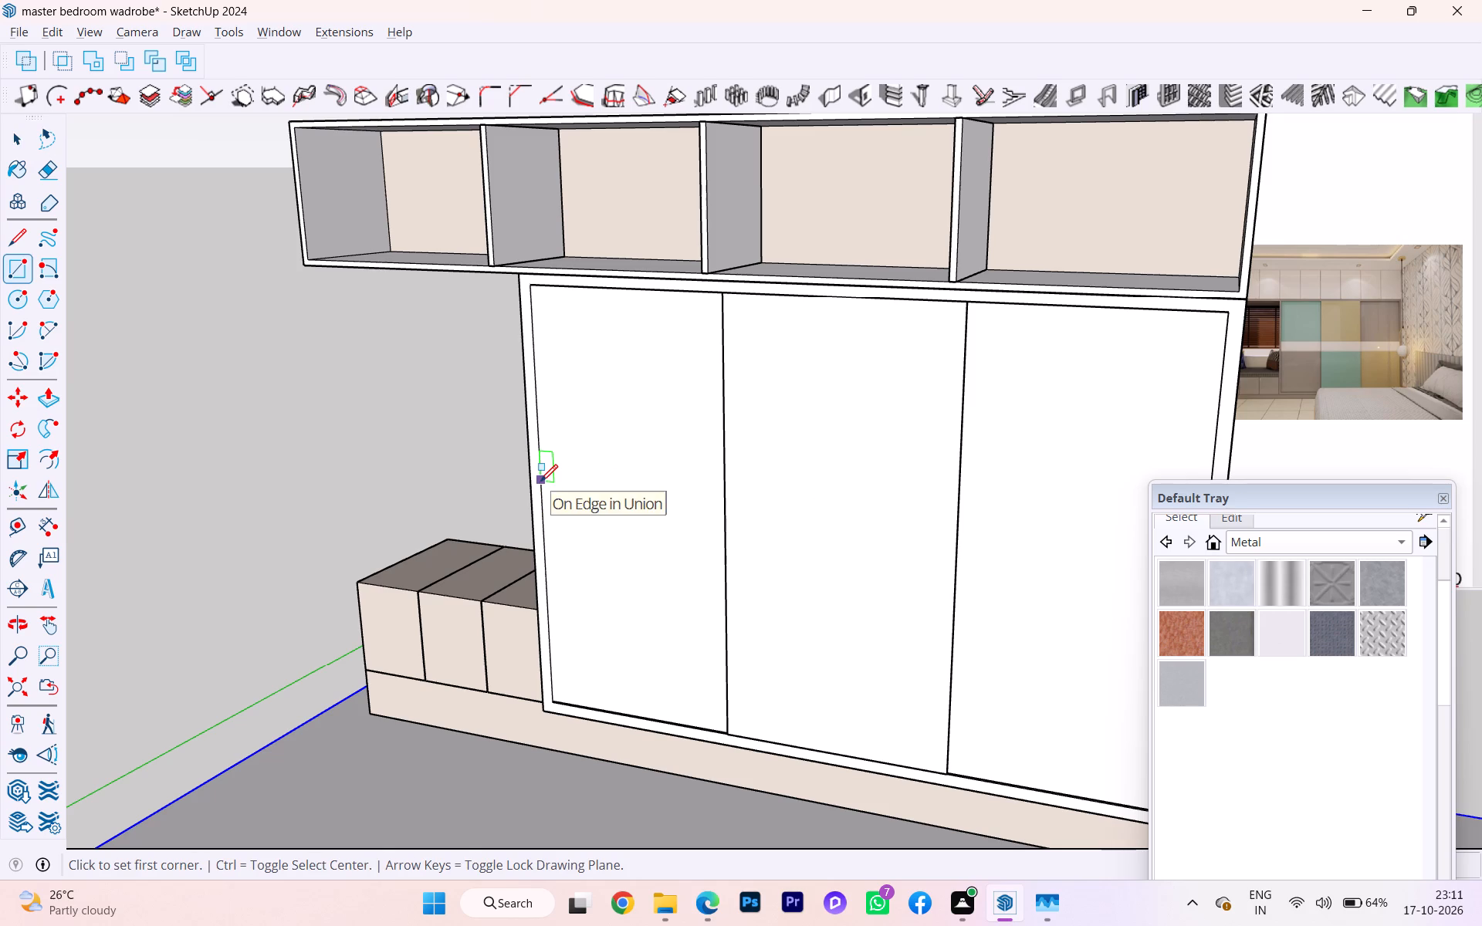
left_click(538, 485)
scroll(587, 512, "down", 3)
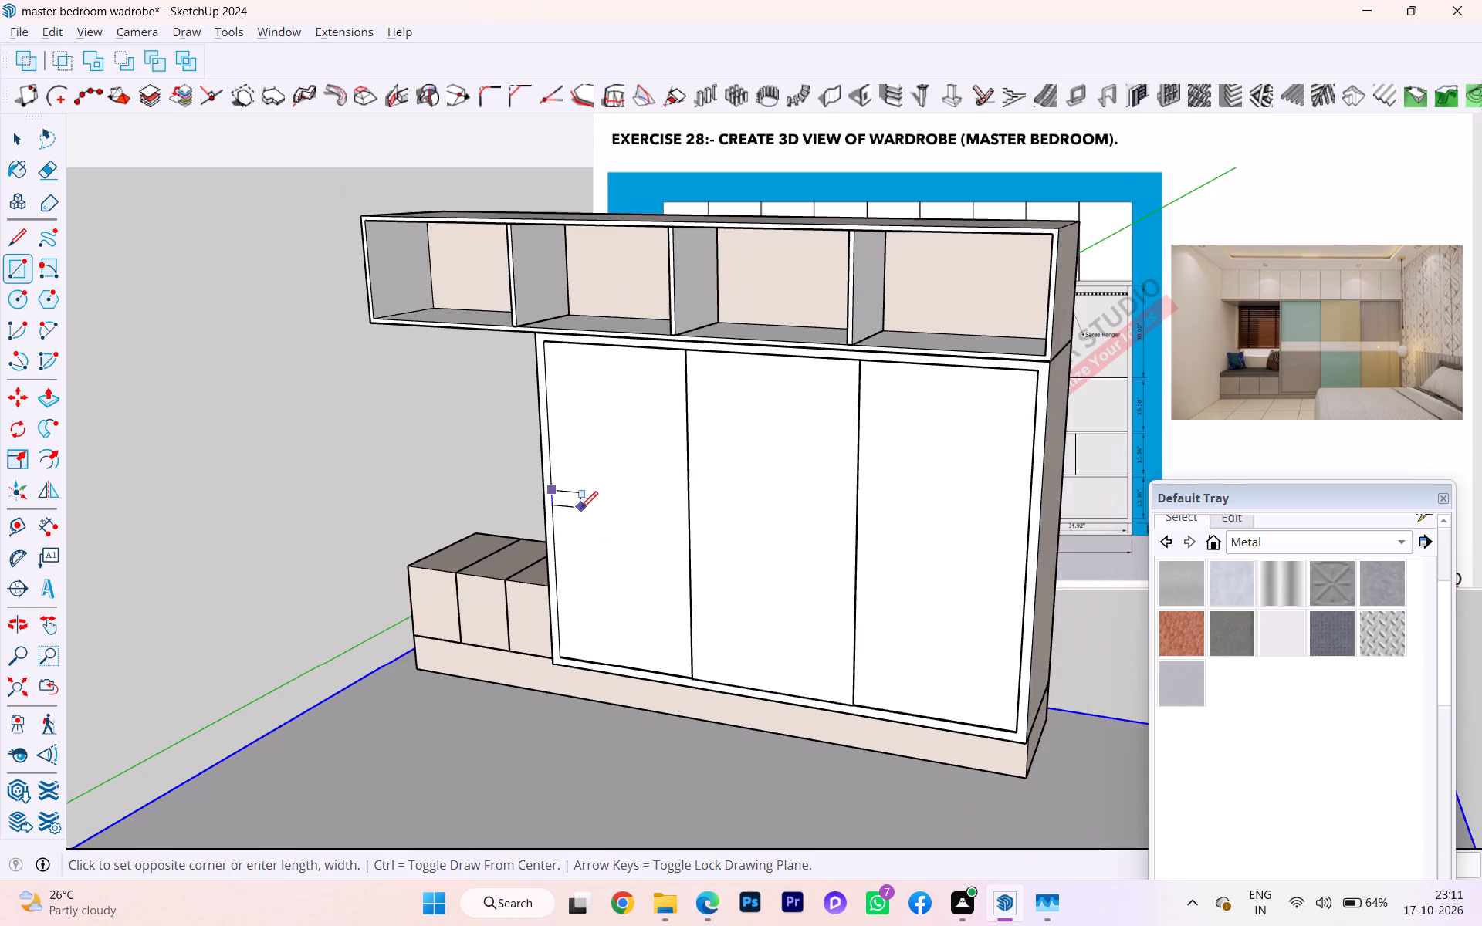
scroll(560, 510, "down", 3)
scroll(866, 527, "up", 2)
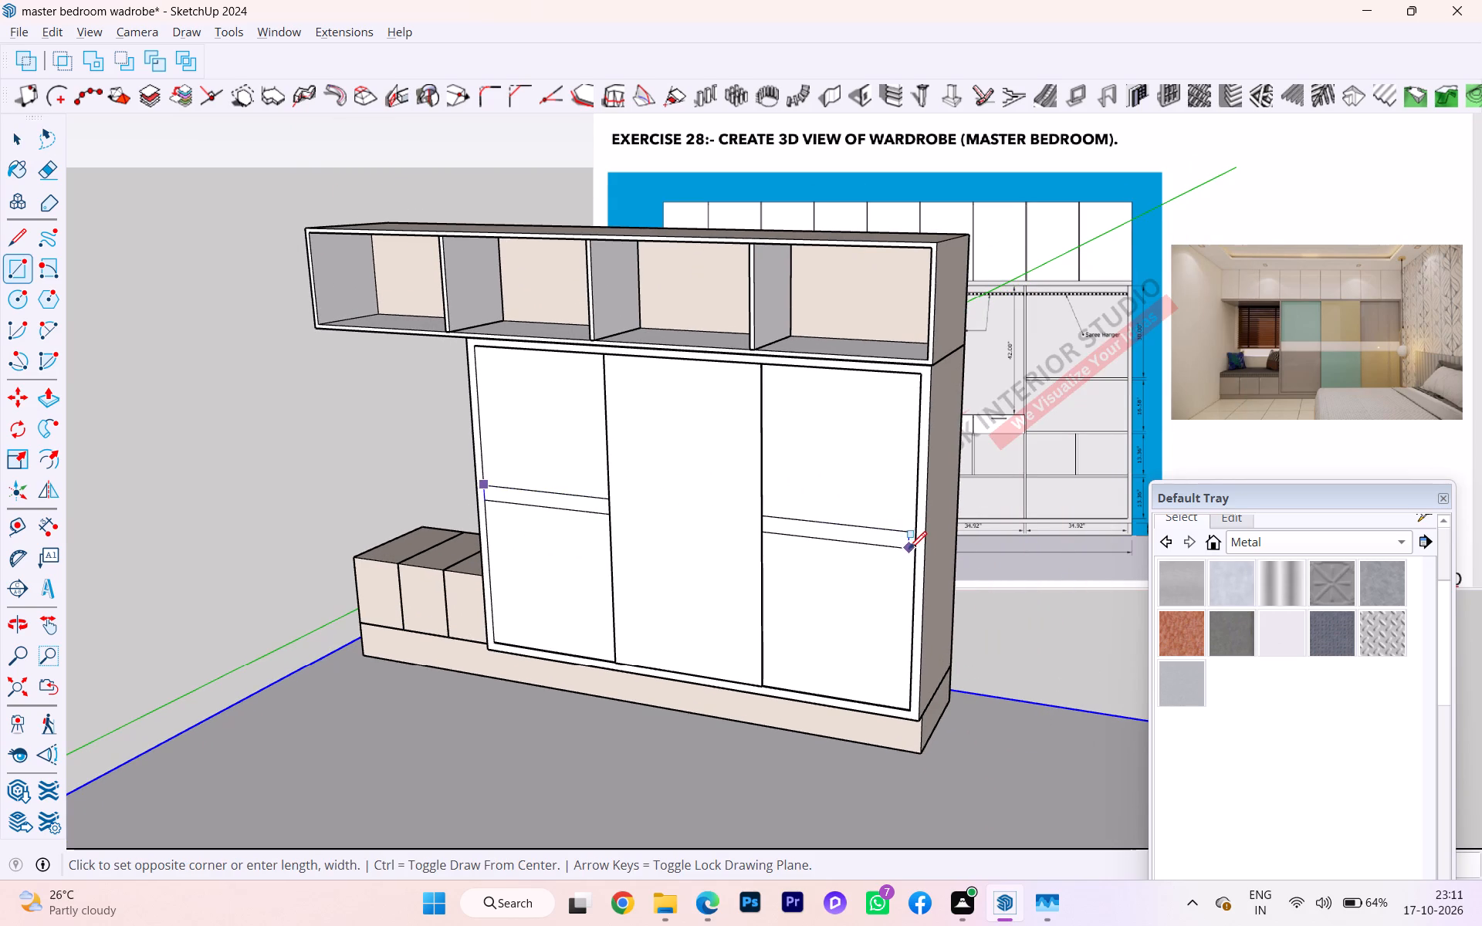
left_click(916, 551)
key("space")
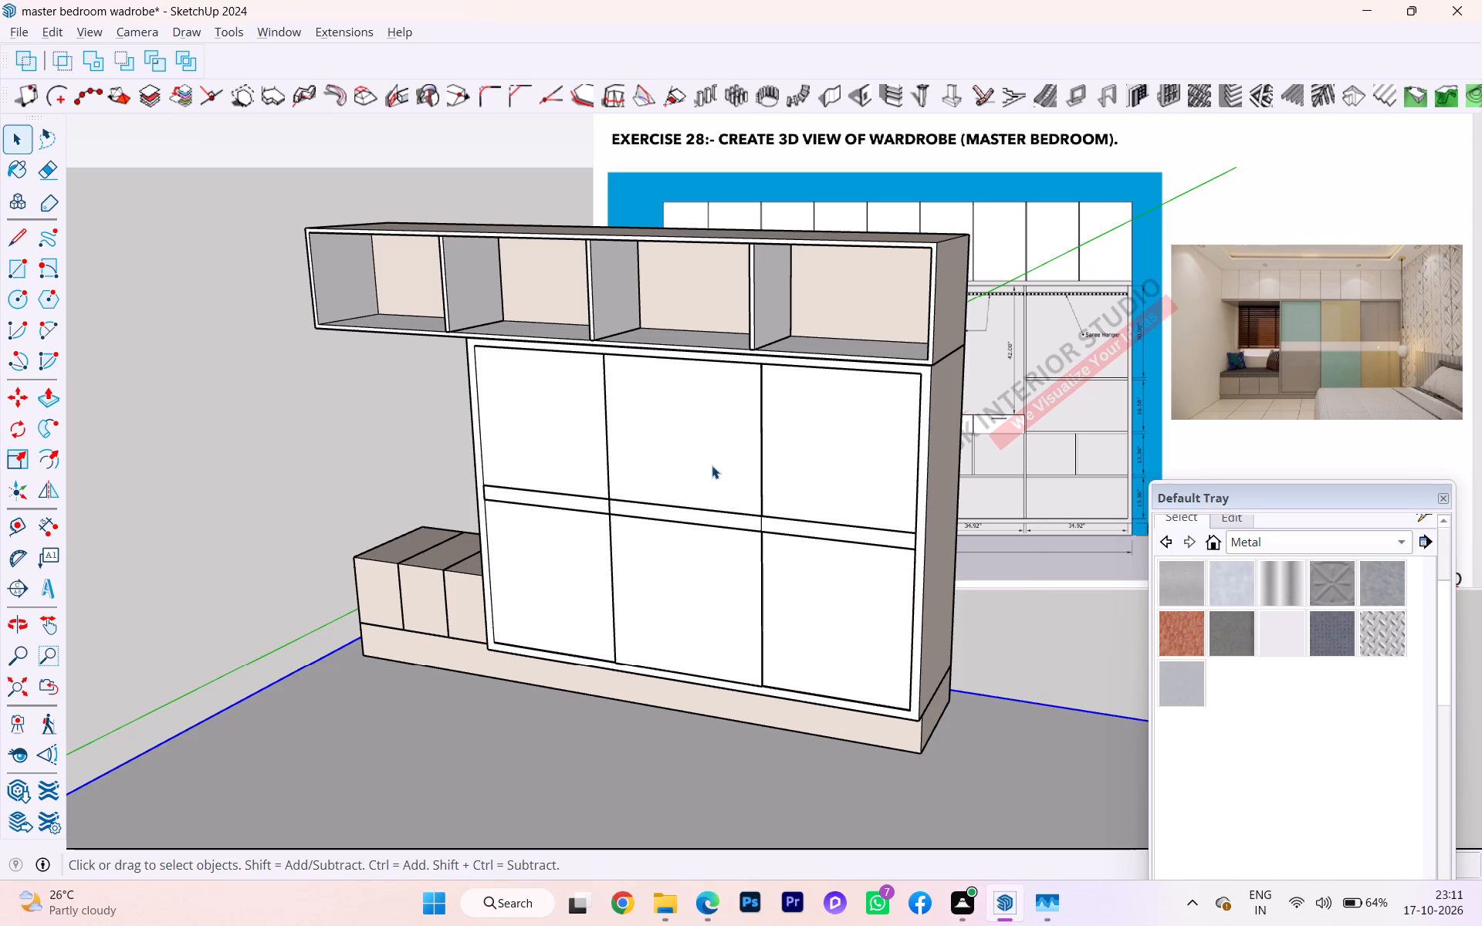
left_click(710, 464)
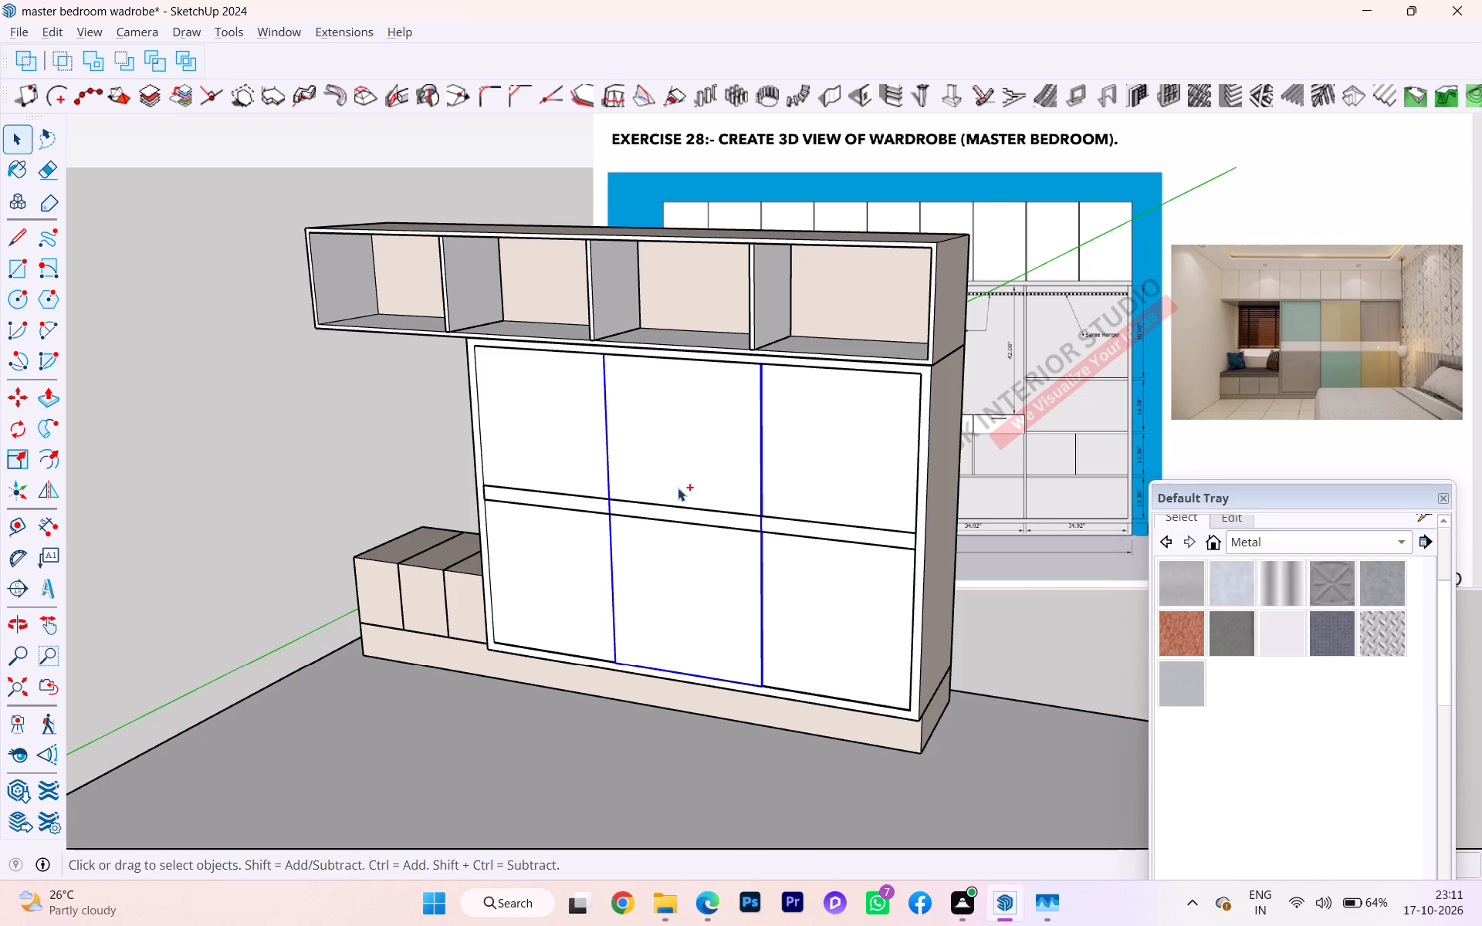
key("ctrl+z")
Inside the bench-side shutter panel's group, draw a thin full-width rectangle band starting at the side edge's midpoint, and leave the group.
double_click(539, 490)
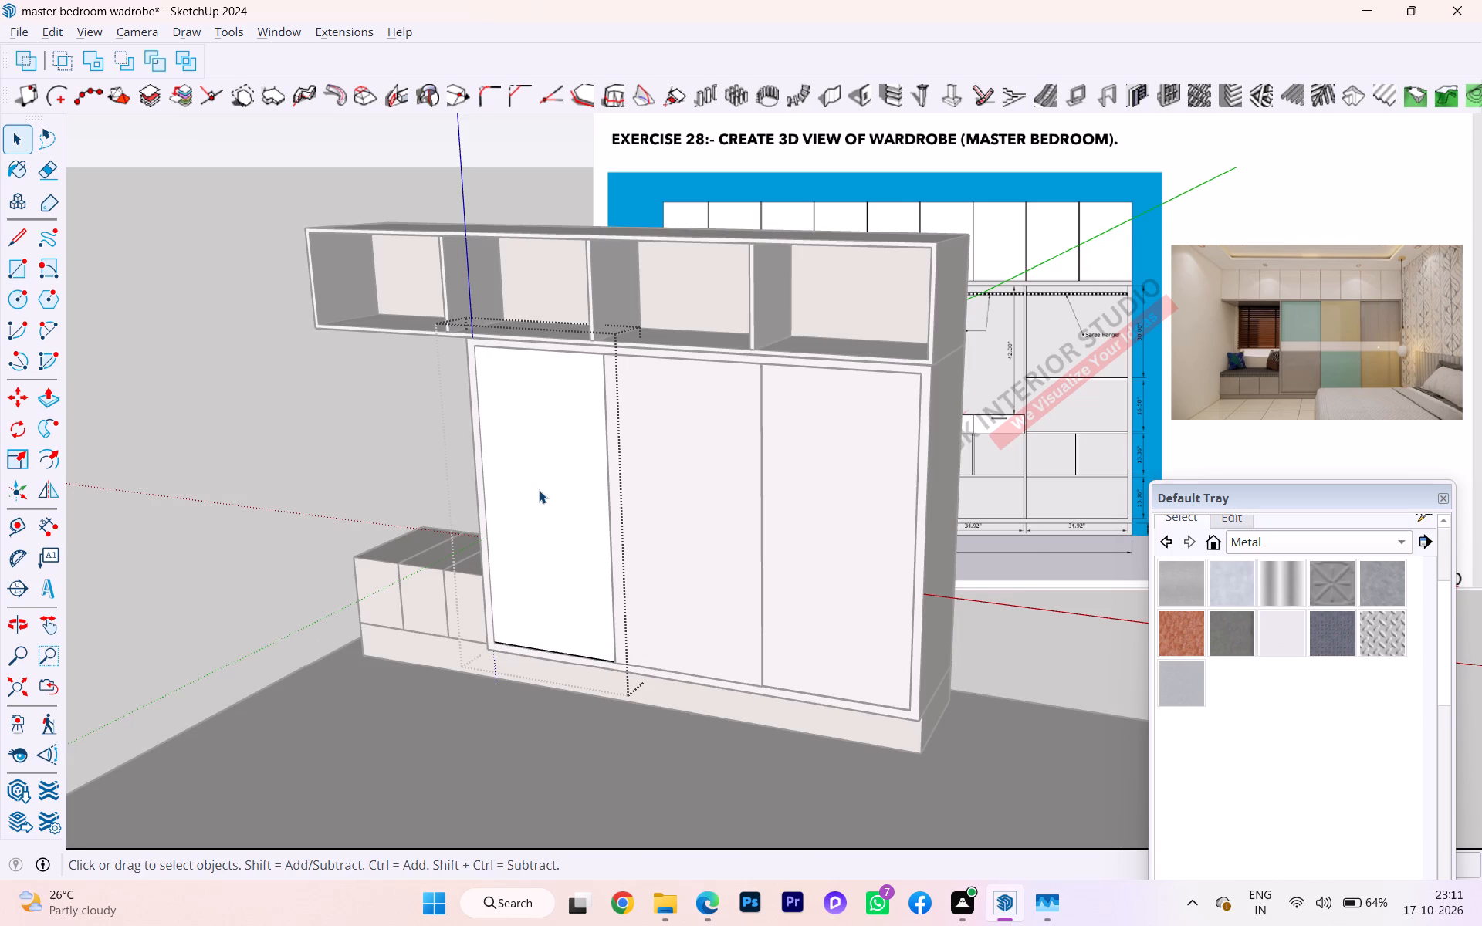
key("r")
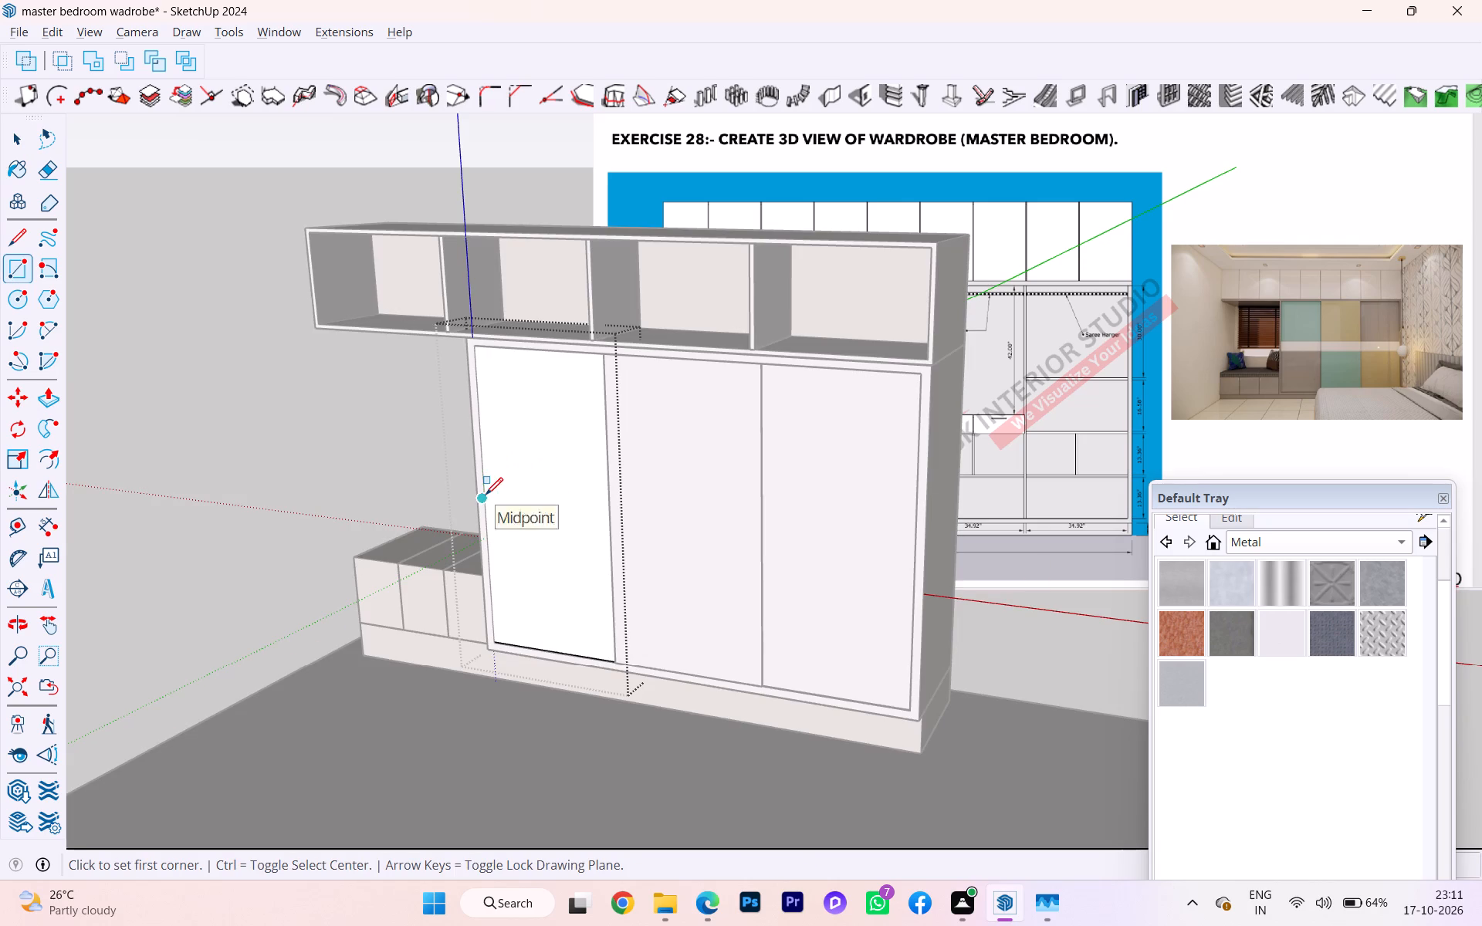
left_click(489, 493)
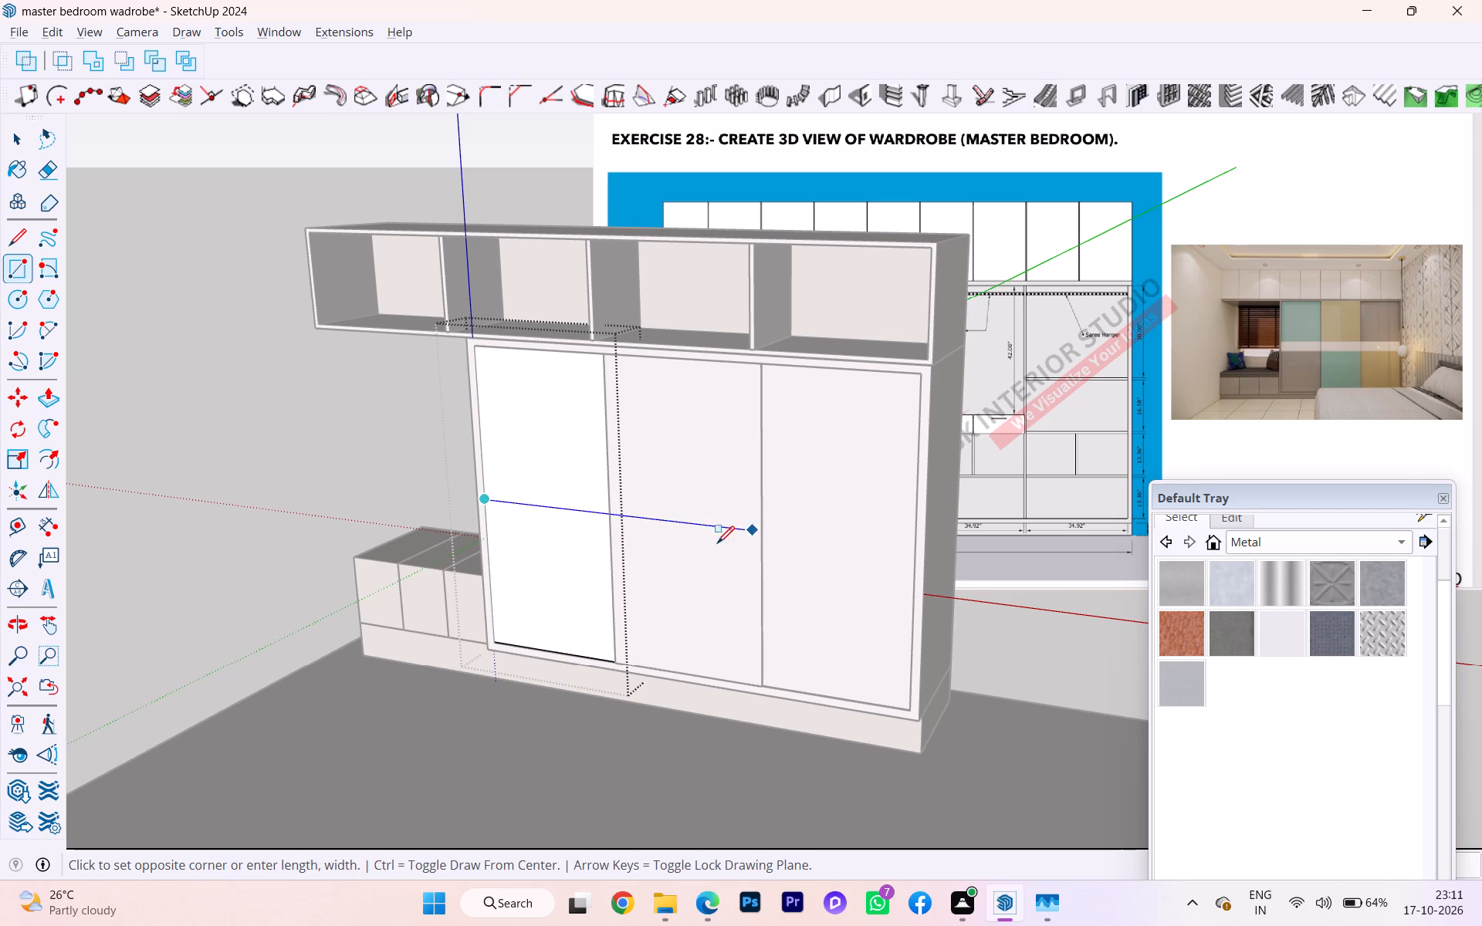
left_click(611, 529)
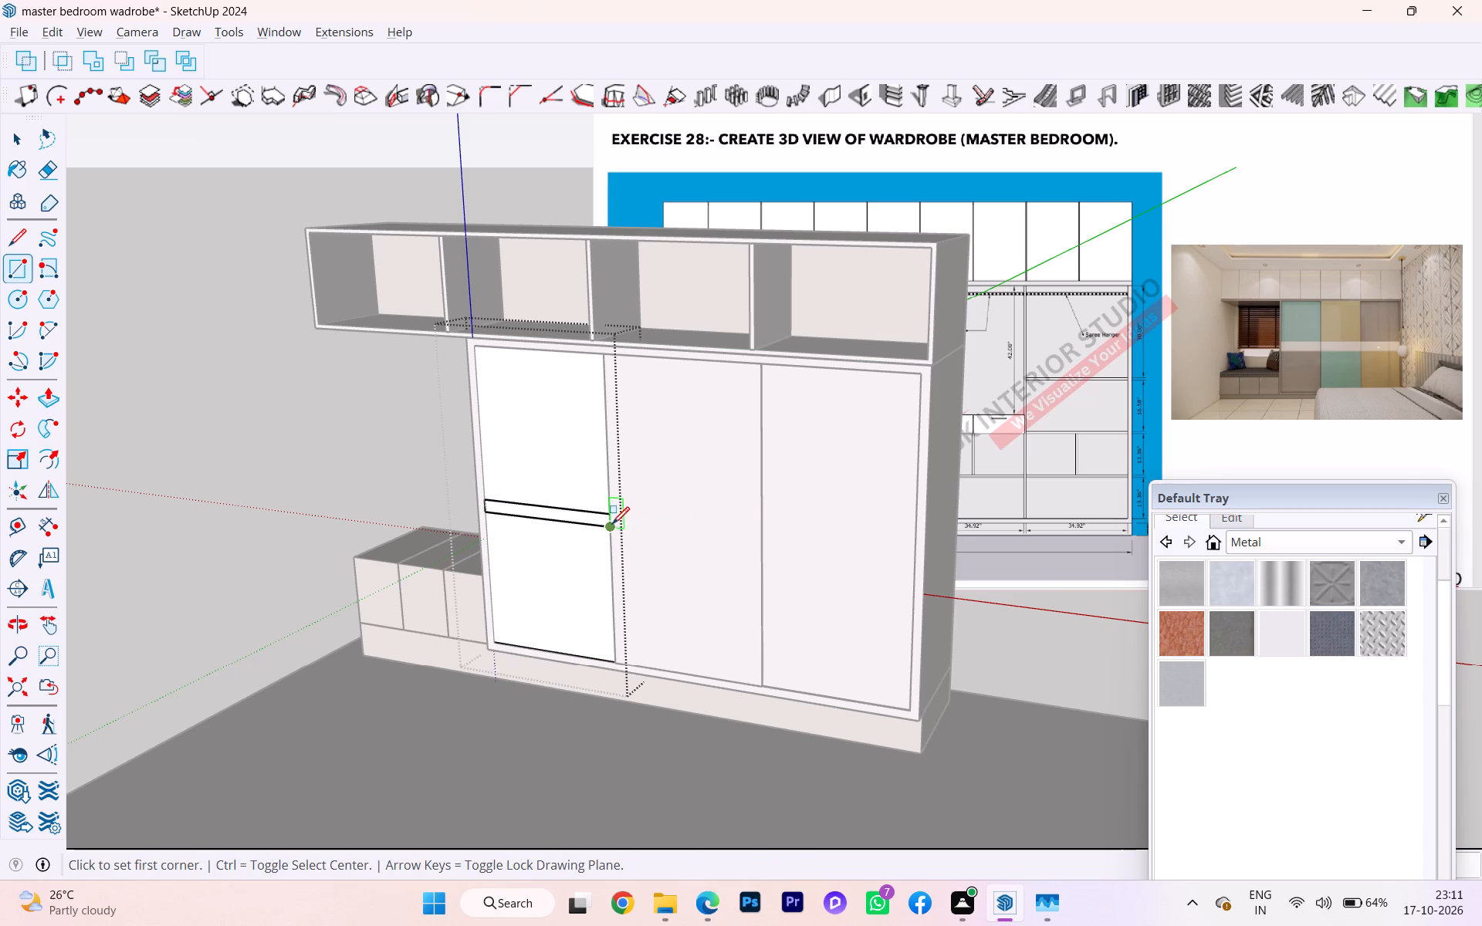
key("space")
left_click(303, 566)
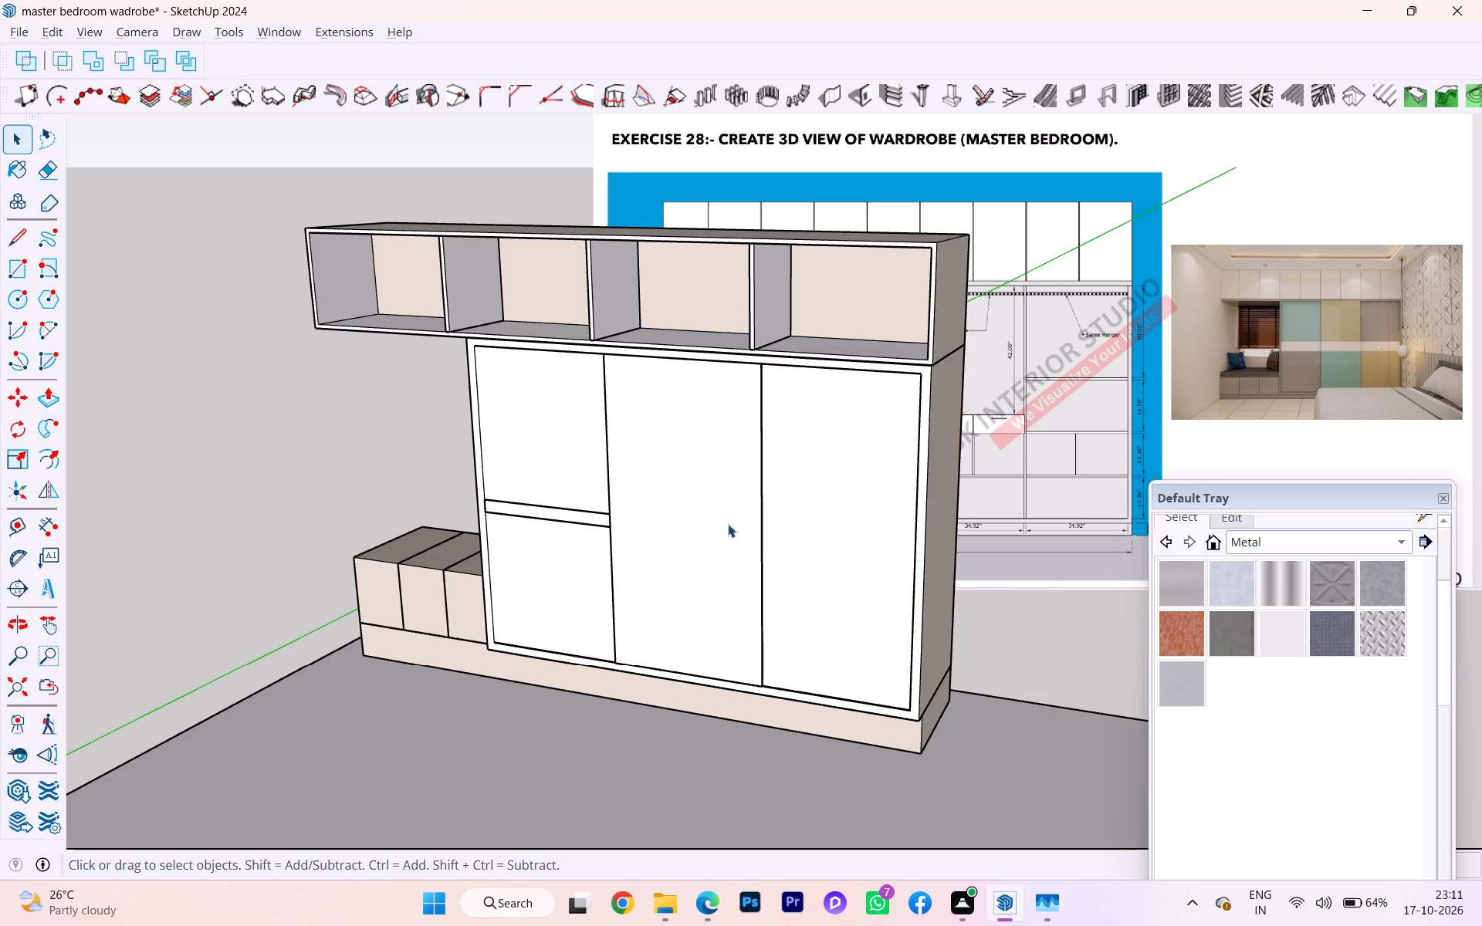
Inside the middle shutter panel's group, draw a full-width horizontal rectangle band aligned with the bench-side panel's band, and leave the group.
double_click(663, 519)
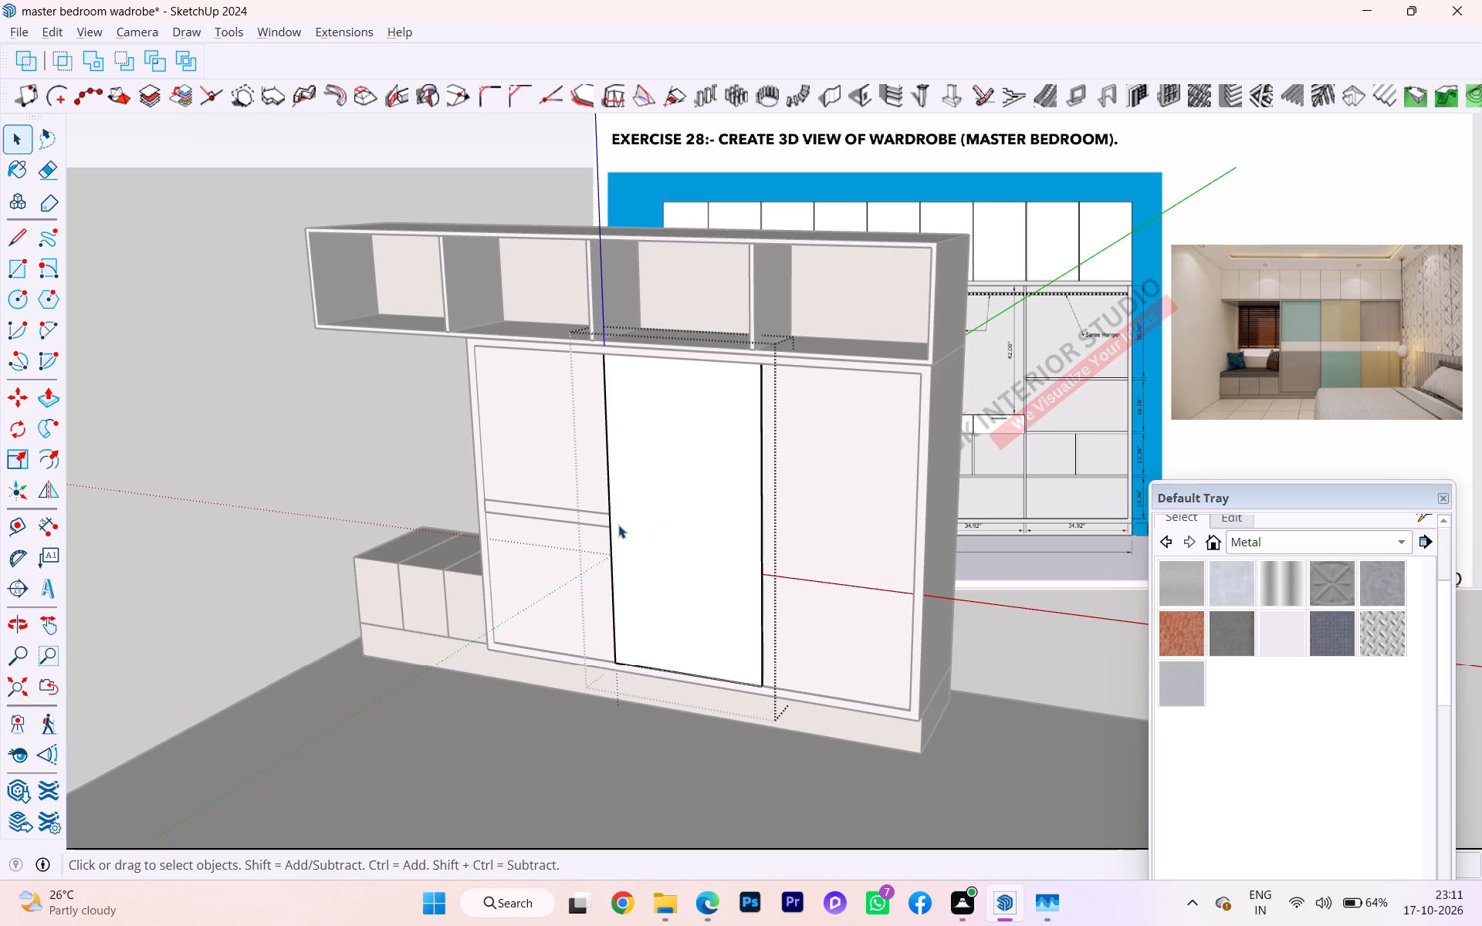
key("r")
scroll(617, 525, "up", 5)
left_click(606, 510)
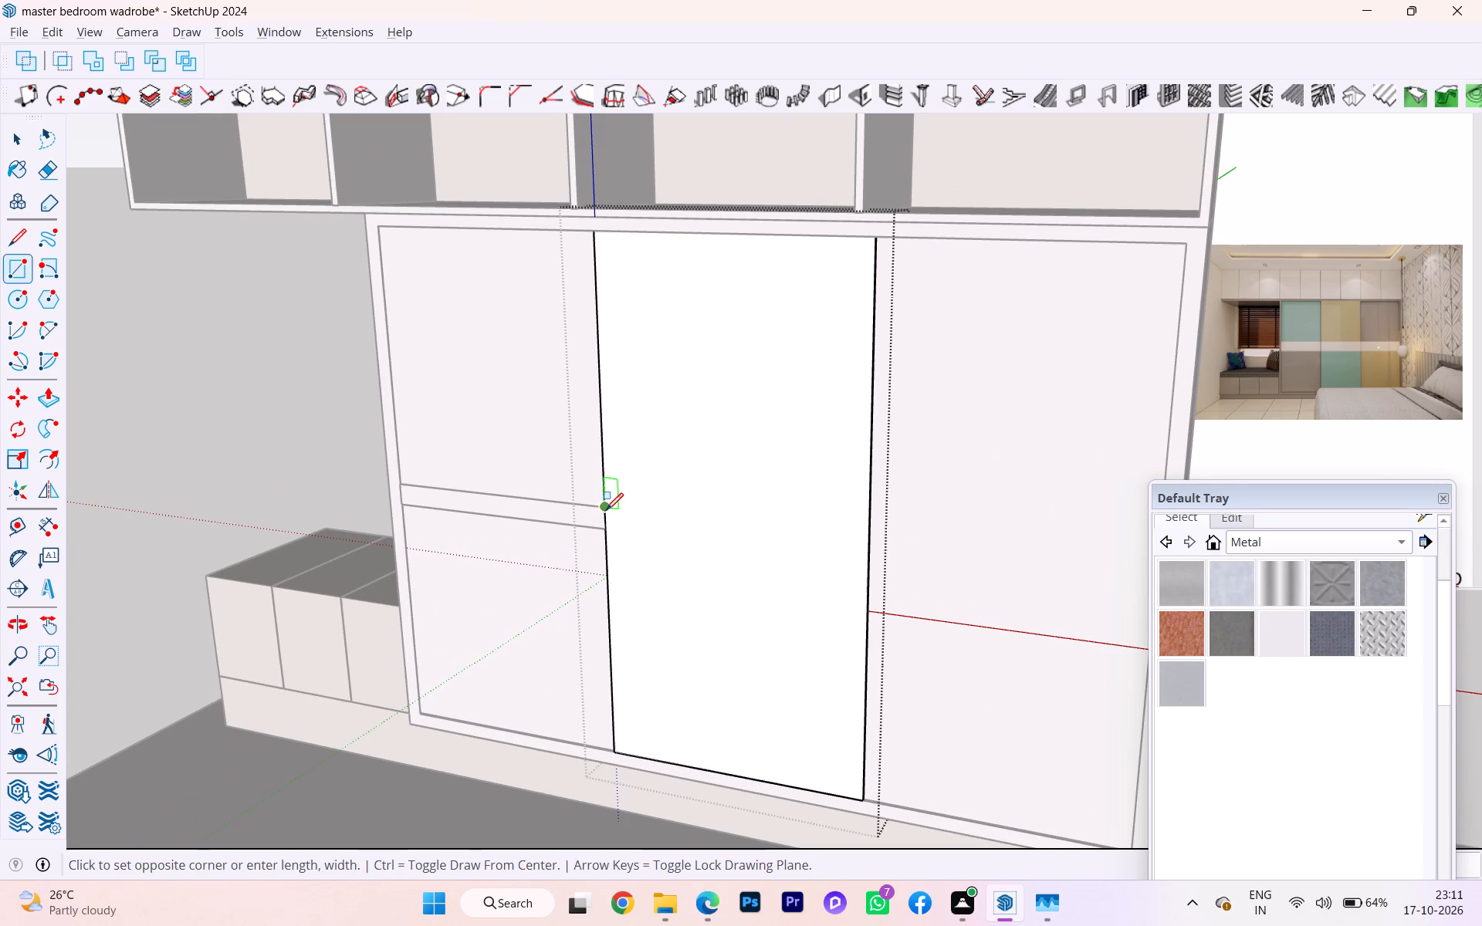
left_click(602, 532)
scroll(714, 546, "down", 3)
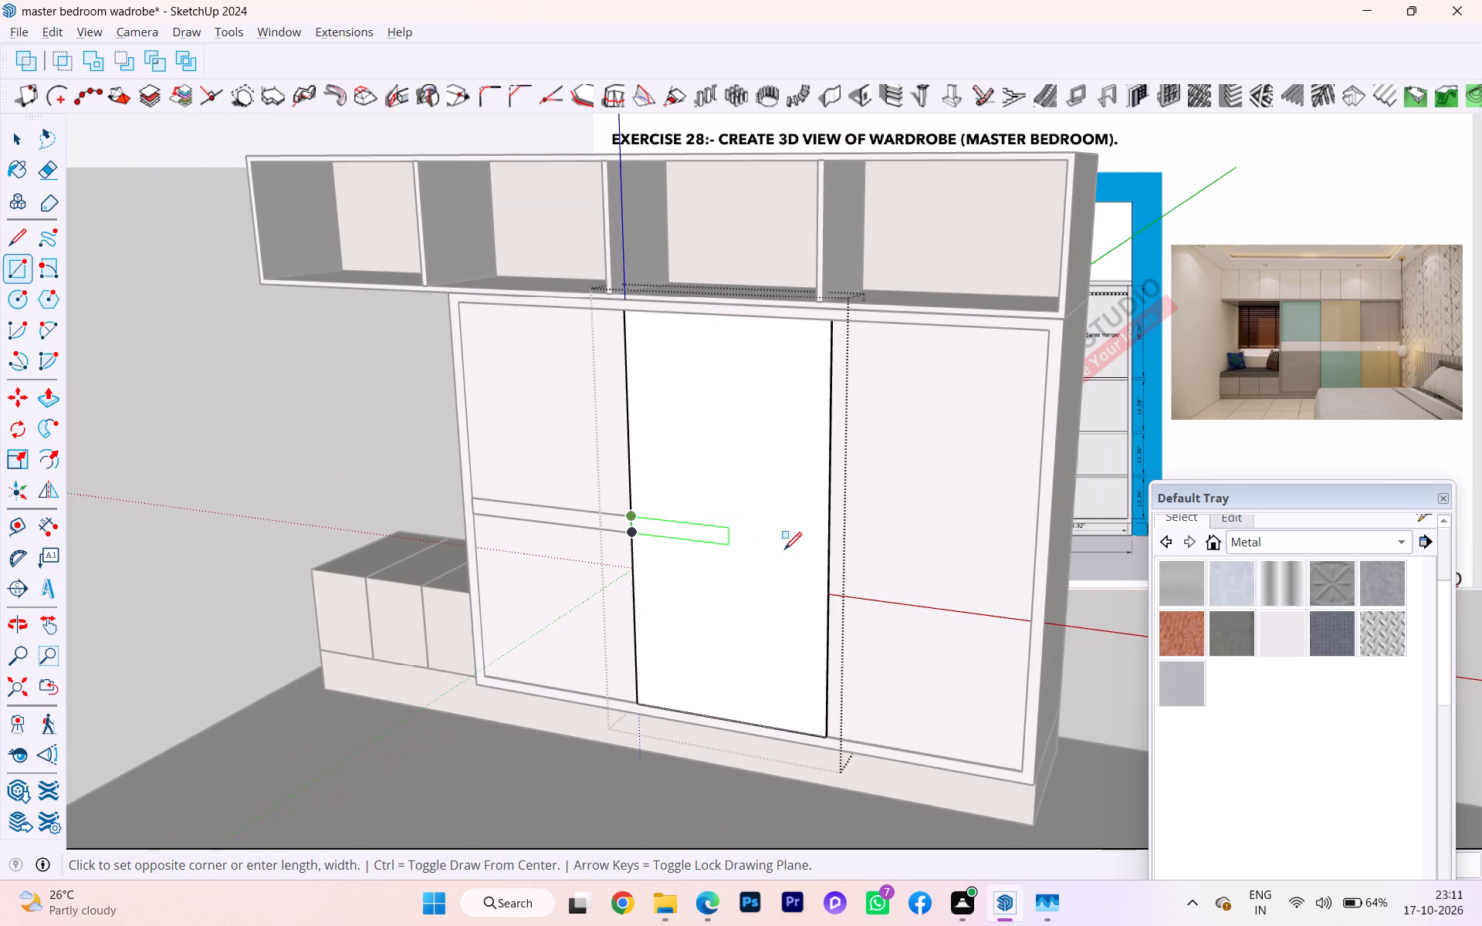
left_click(827, 559)
key("space")
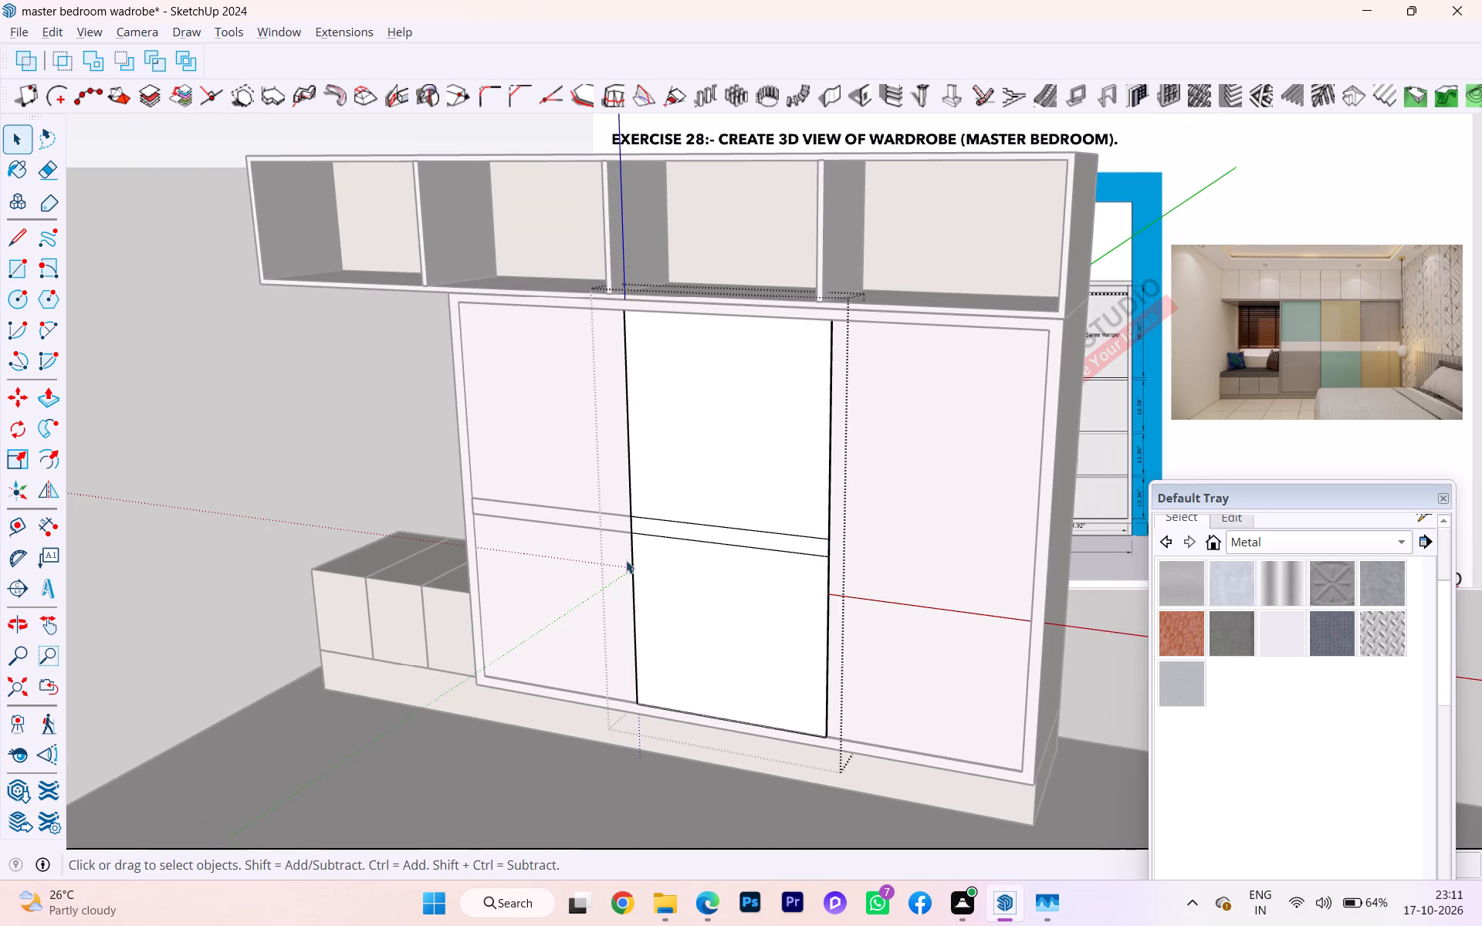
left_click(307, 519)
Inside the far-end shutter panel's group, draw a full-width horizontal rectangle band aligned with the middle panel's band, and leave the group.
double_click(861, 552)
left_click(861, 551)
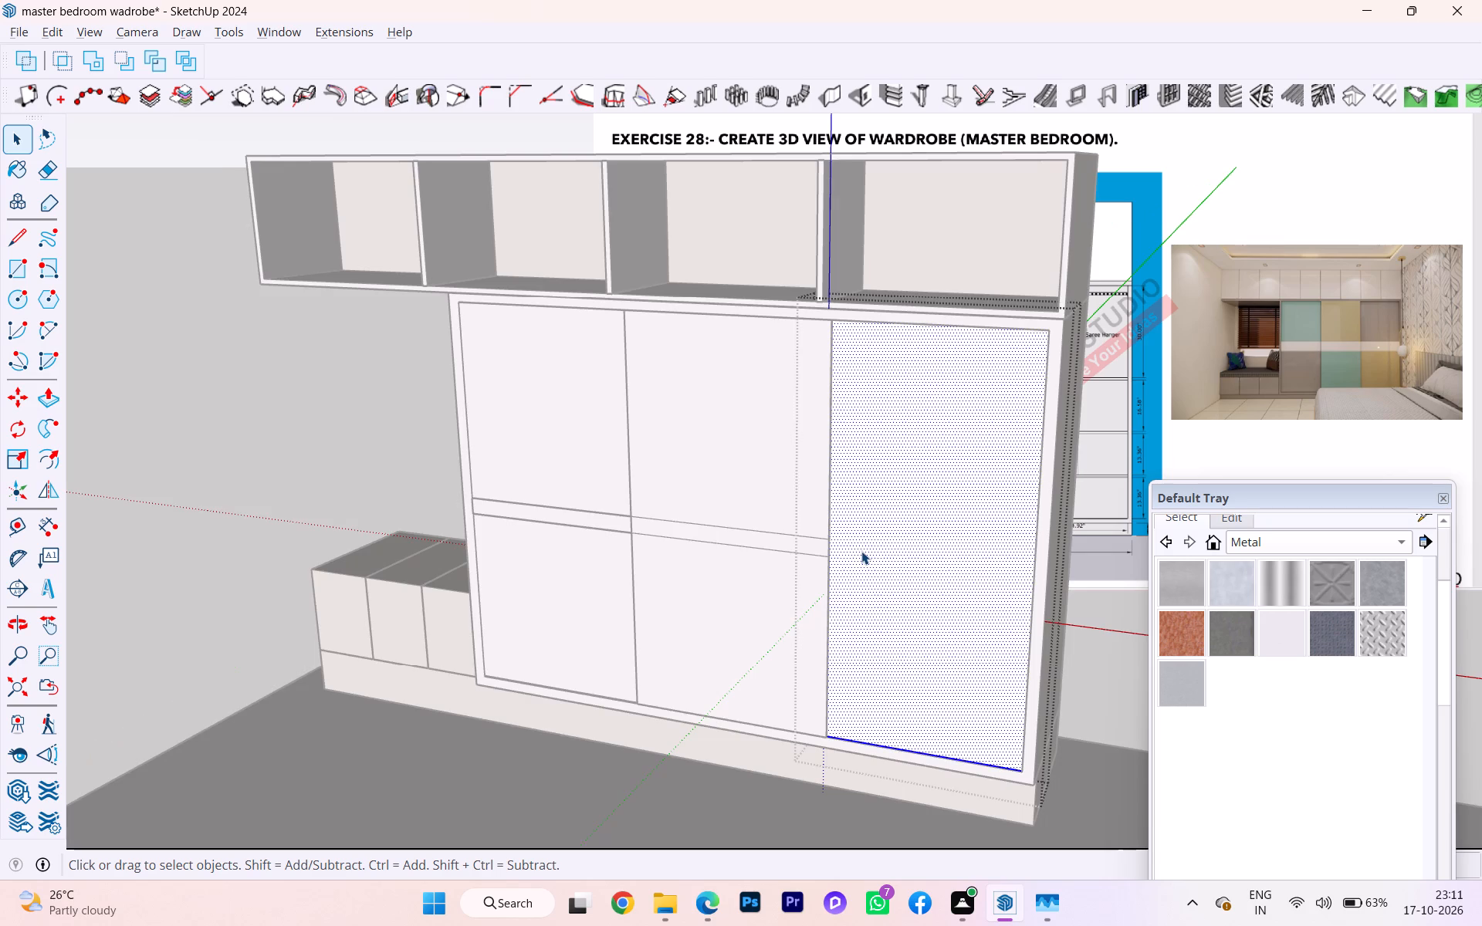
left_click(857, 551)
key("r")
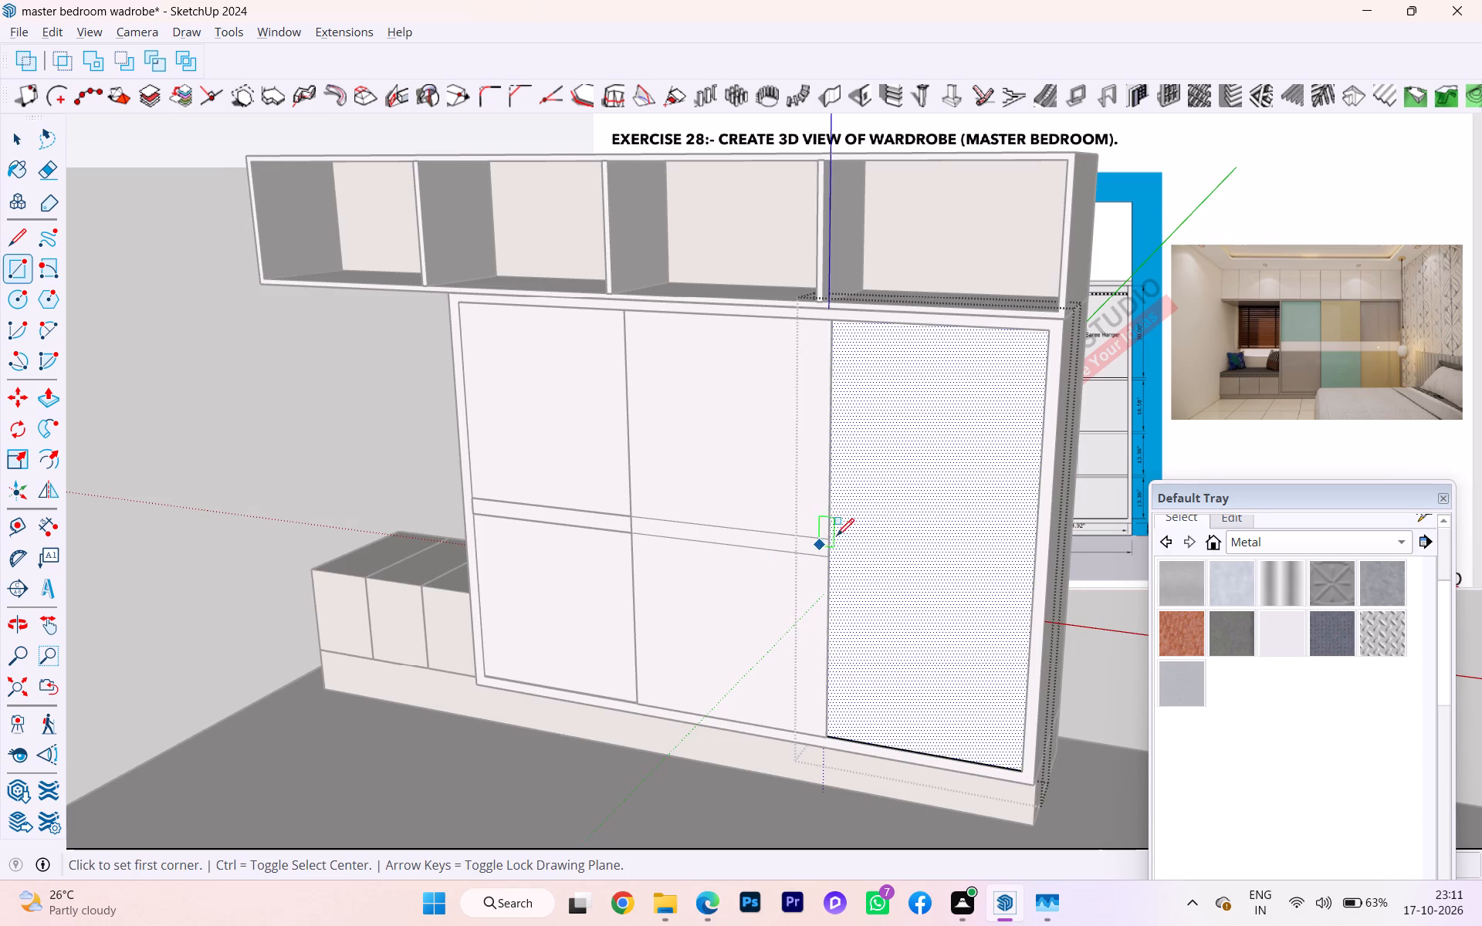
left_click(831, 541)
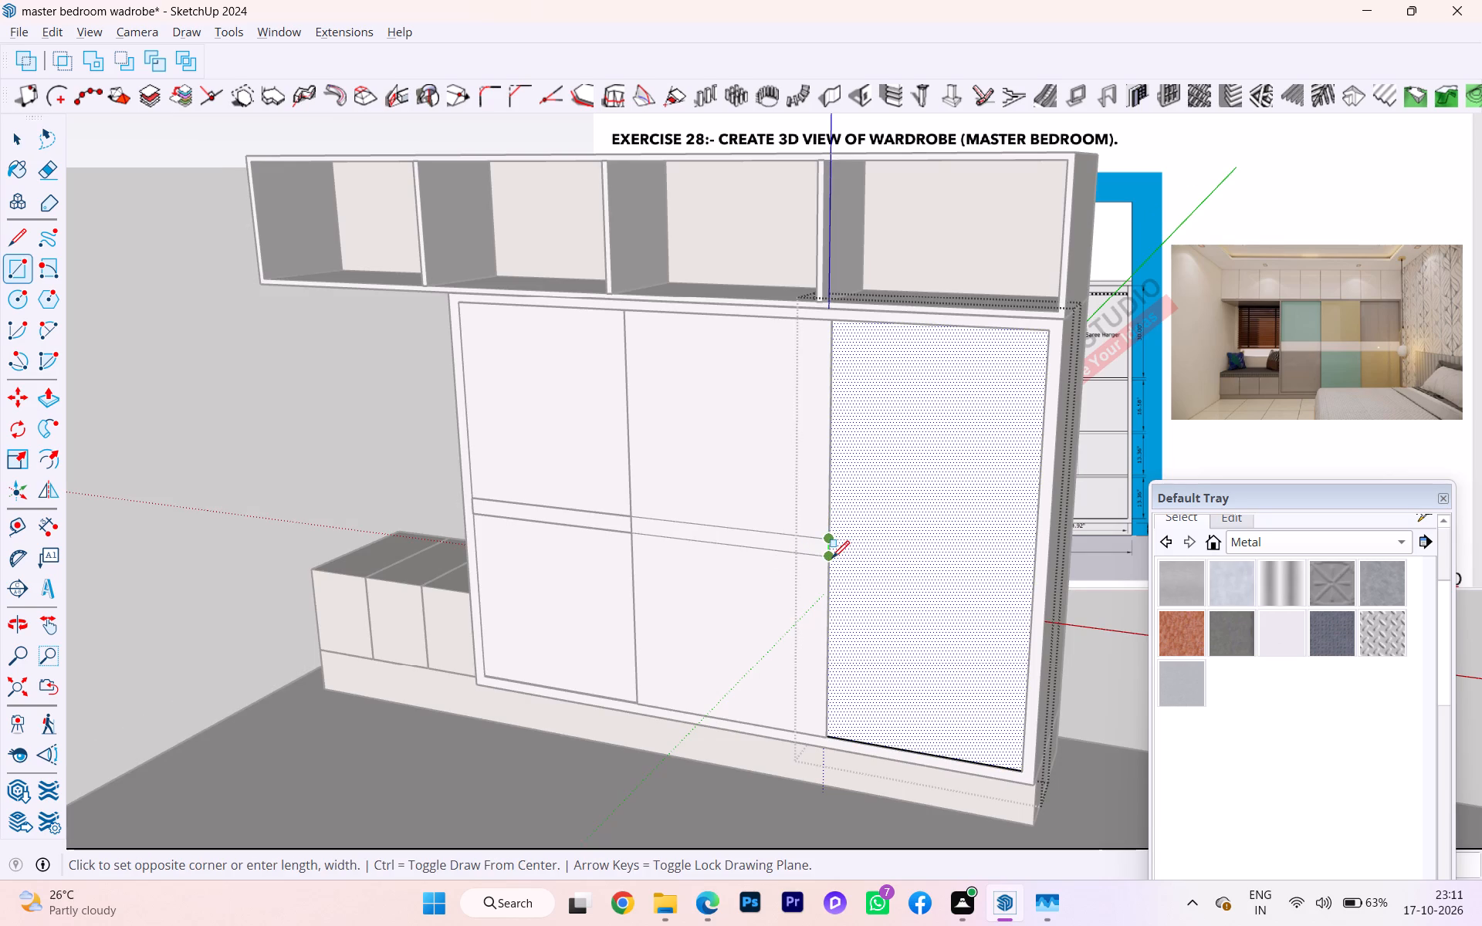
left_click(832, 558)
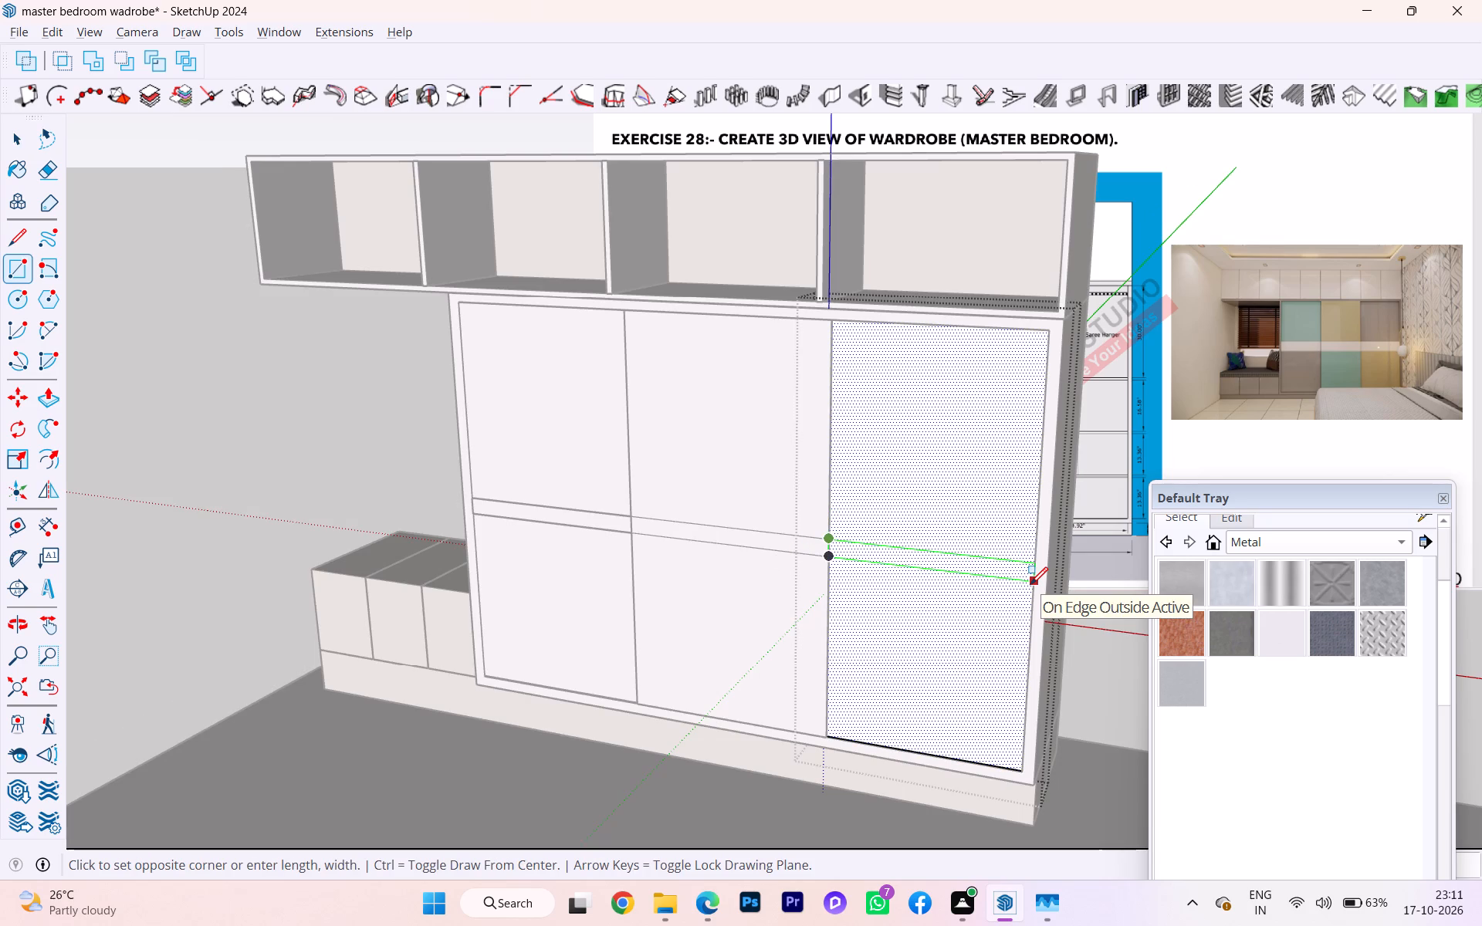
left_click(1030, 584)
key("space")
left_click(259, 540)
Open the bench-side shutter panel's group and select its front faces above and below the horizontal band.
left_click(573, 473)
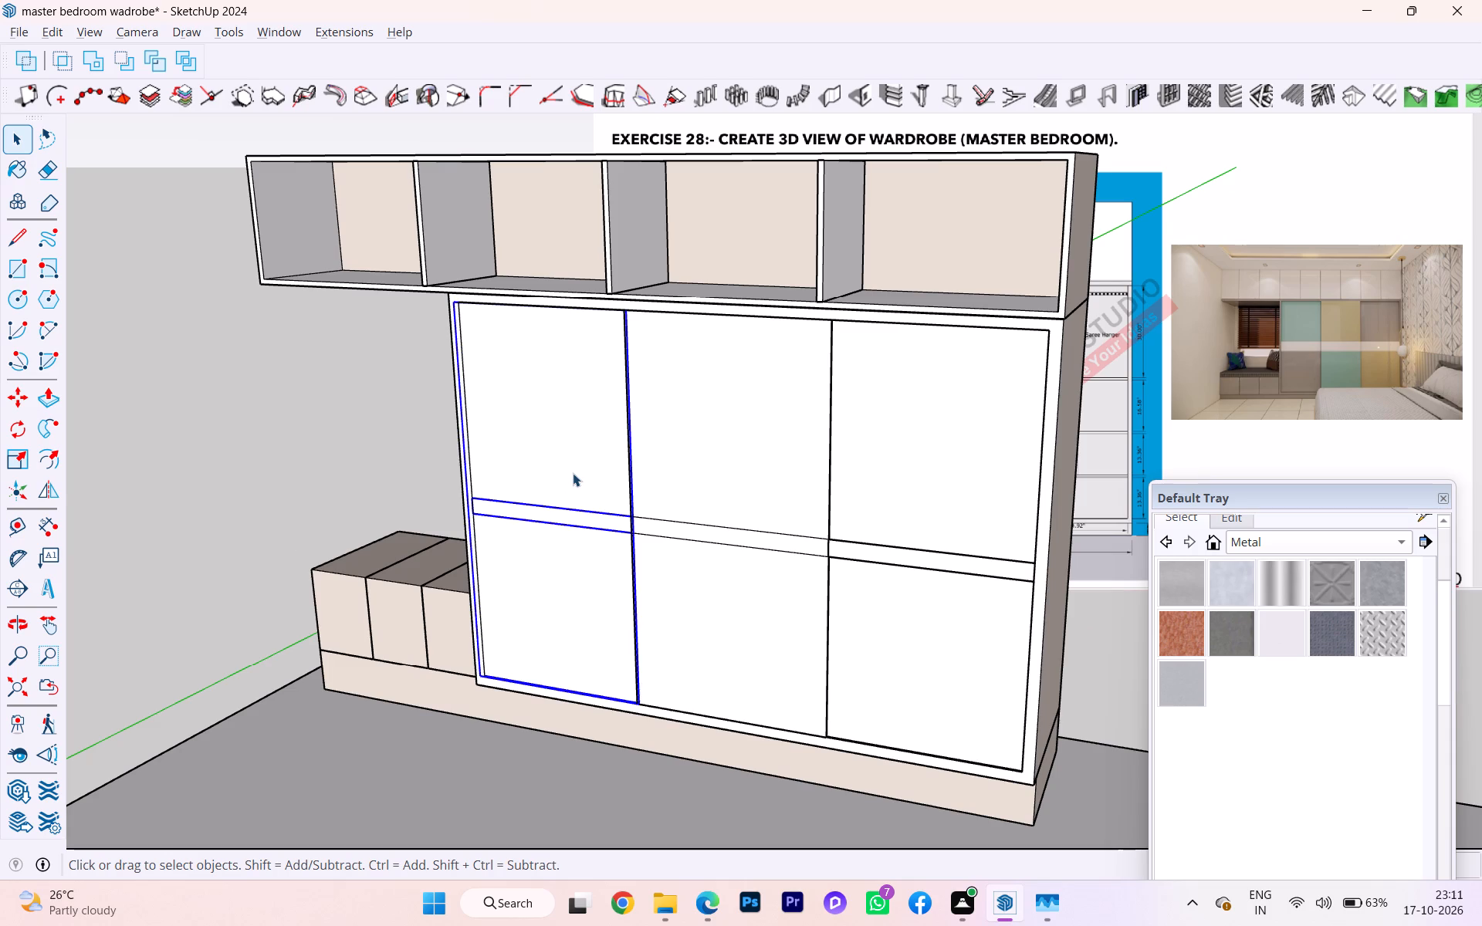
triple_click(573, 473)
double_click(573, 470)
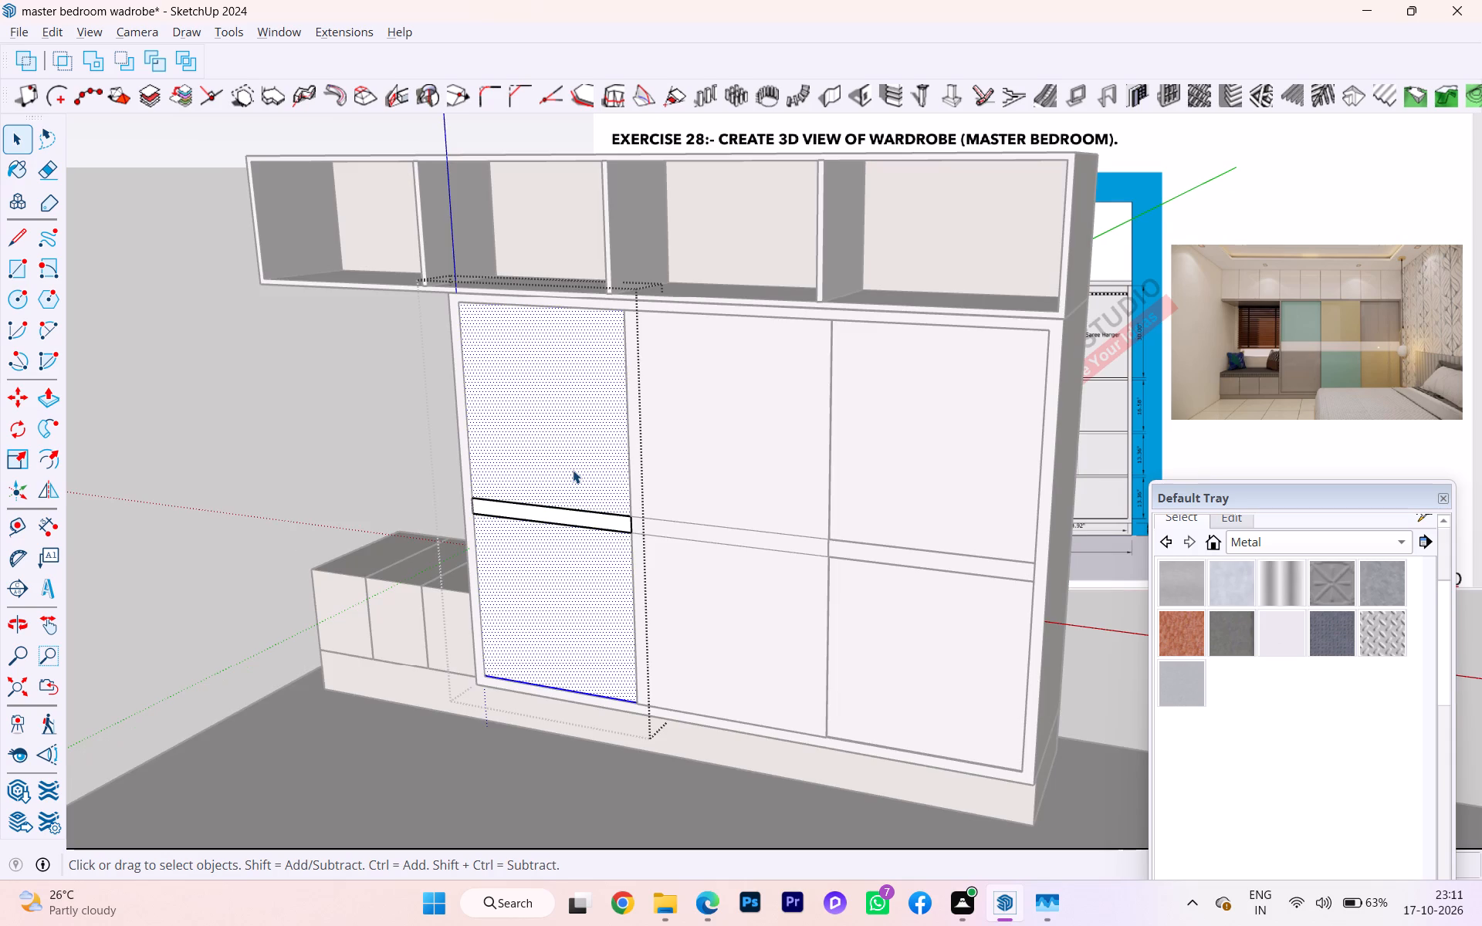
left_click(573, 470)
left_click(573, 470)
double_click(580, 441)
scroll(517, 484, "down", 1)
middle_click_drag(518, 485, 626, 495)
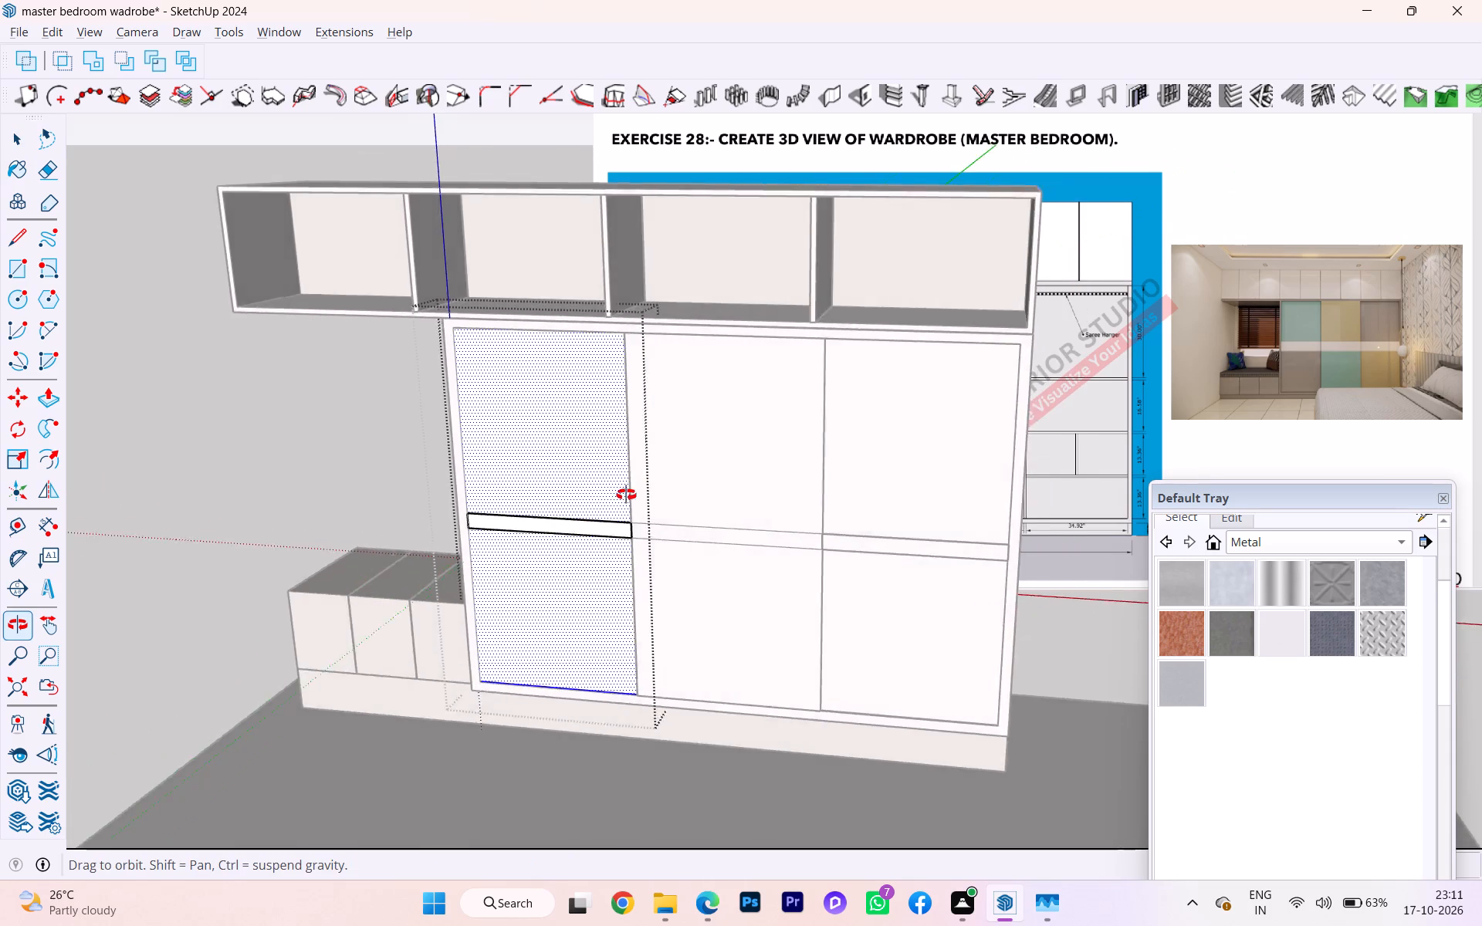
middle_click_drag(626, 495, 766, 482)
scroll(554, 497, "up", 2)
scroll(554, 497, "down", 1)
scroll(554, 497, "up", 1)
scroll(523, 498, "down", 1)
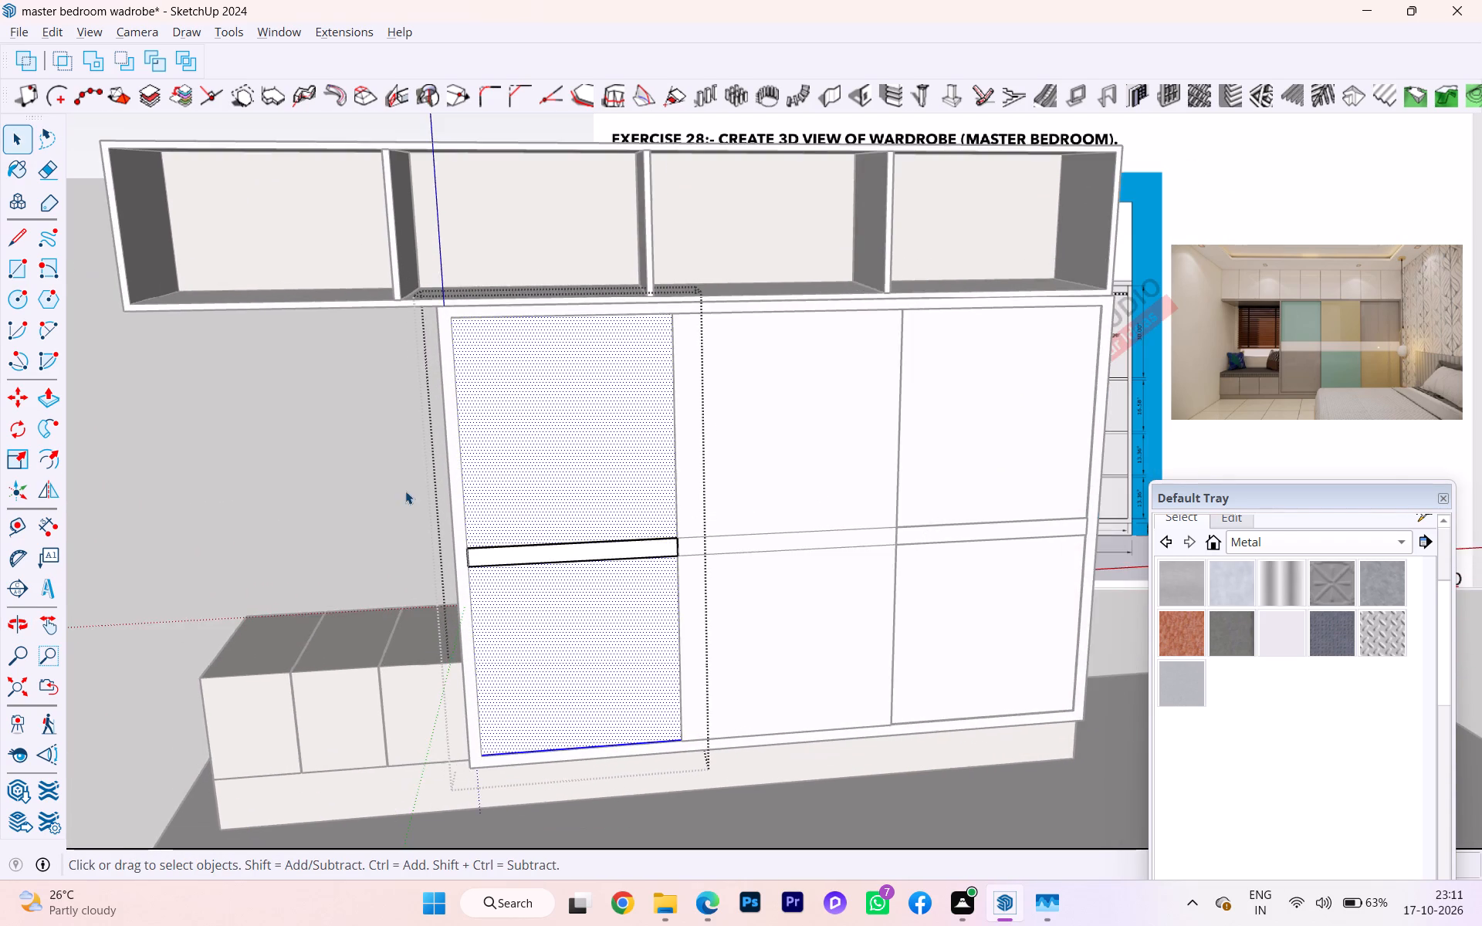
scroll(401, 491, "down", 2)
scroll(401, 491, "up", 3)
scroll(400, 491, "down", 2)
scroll(1243, 537, "up", 3)
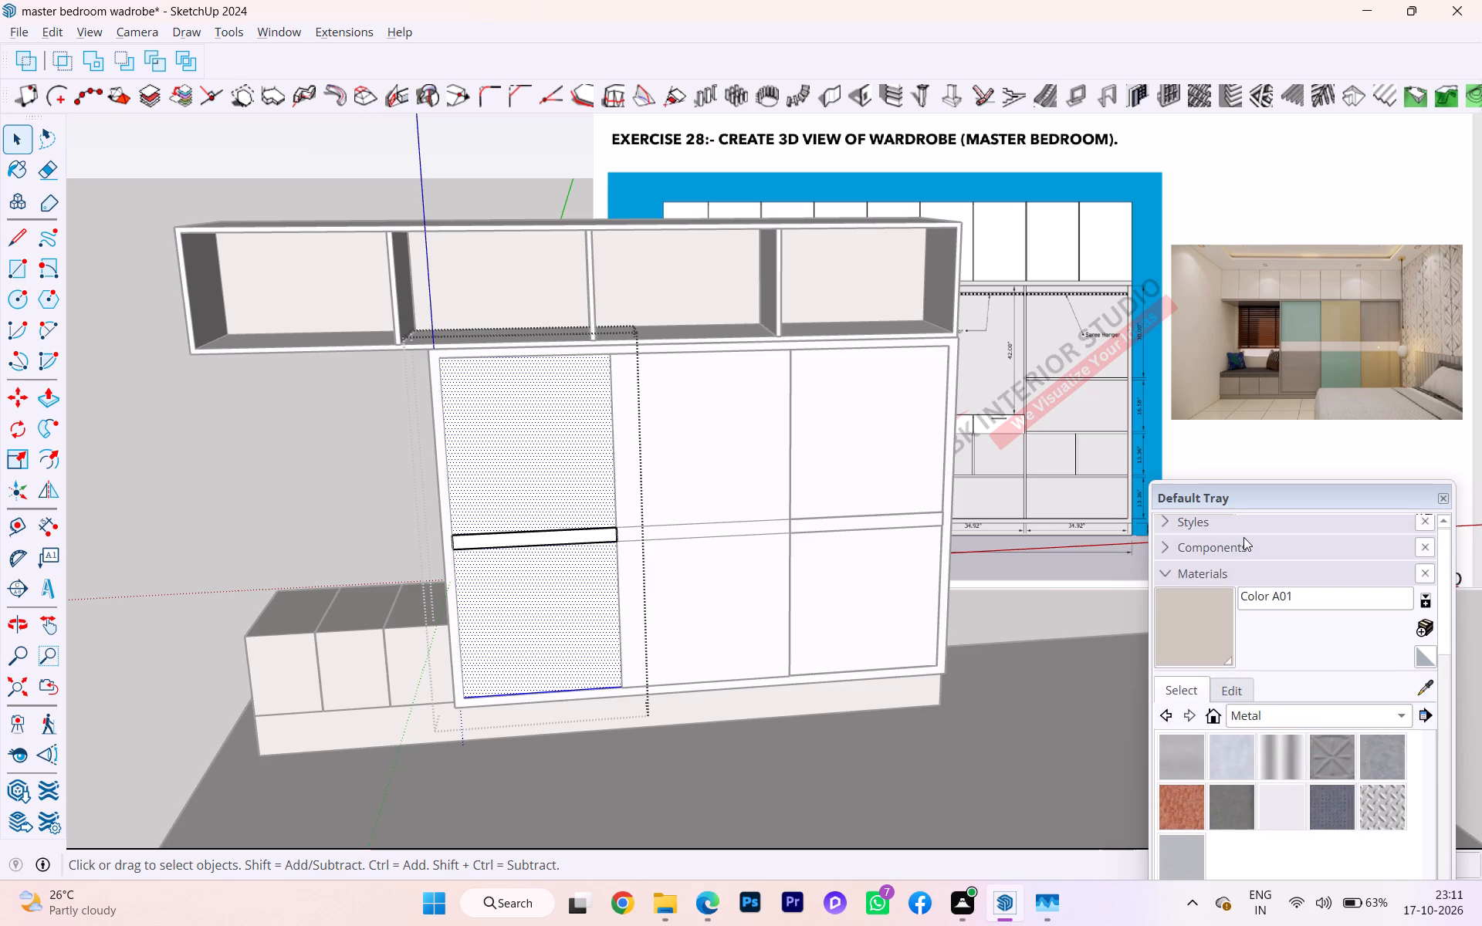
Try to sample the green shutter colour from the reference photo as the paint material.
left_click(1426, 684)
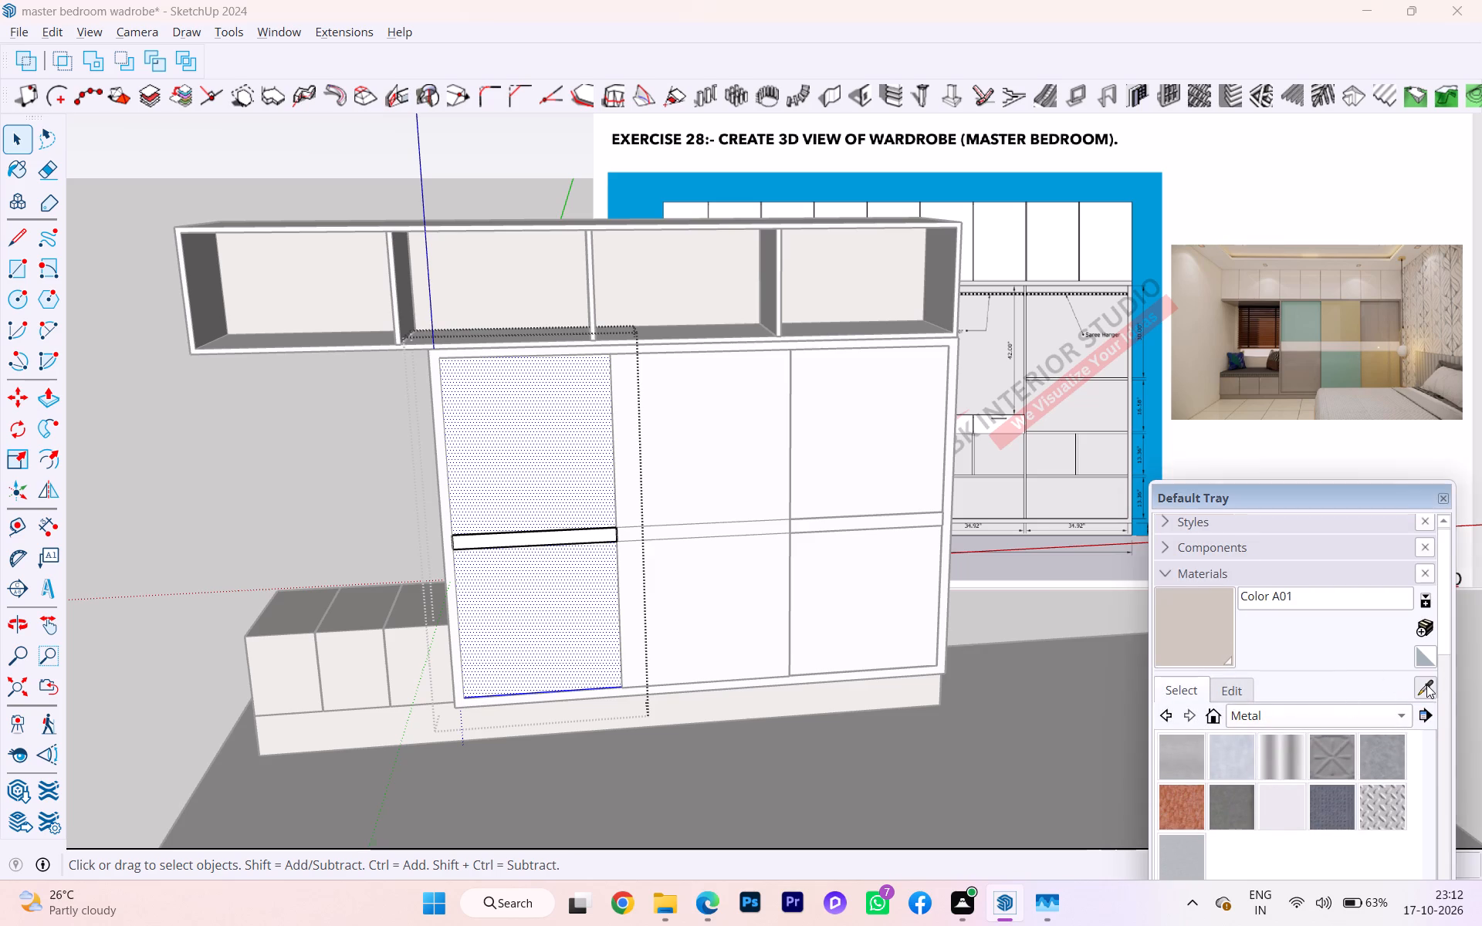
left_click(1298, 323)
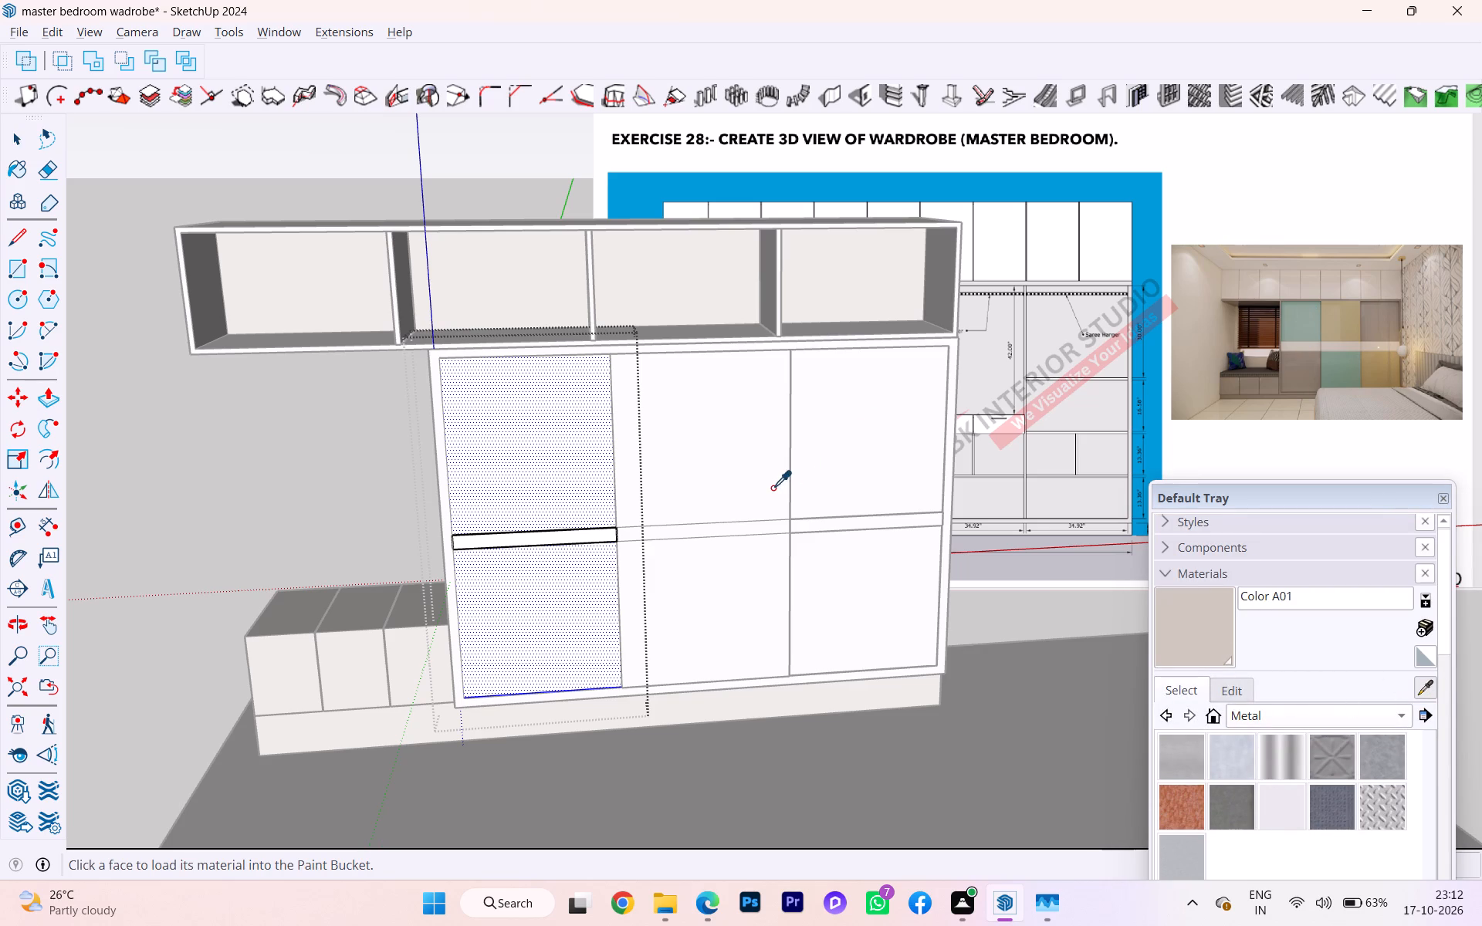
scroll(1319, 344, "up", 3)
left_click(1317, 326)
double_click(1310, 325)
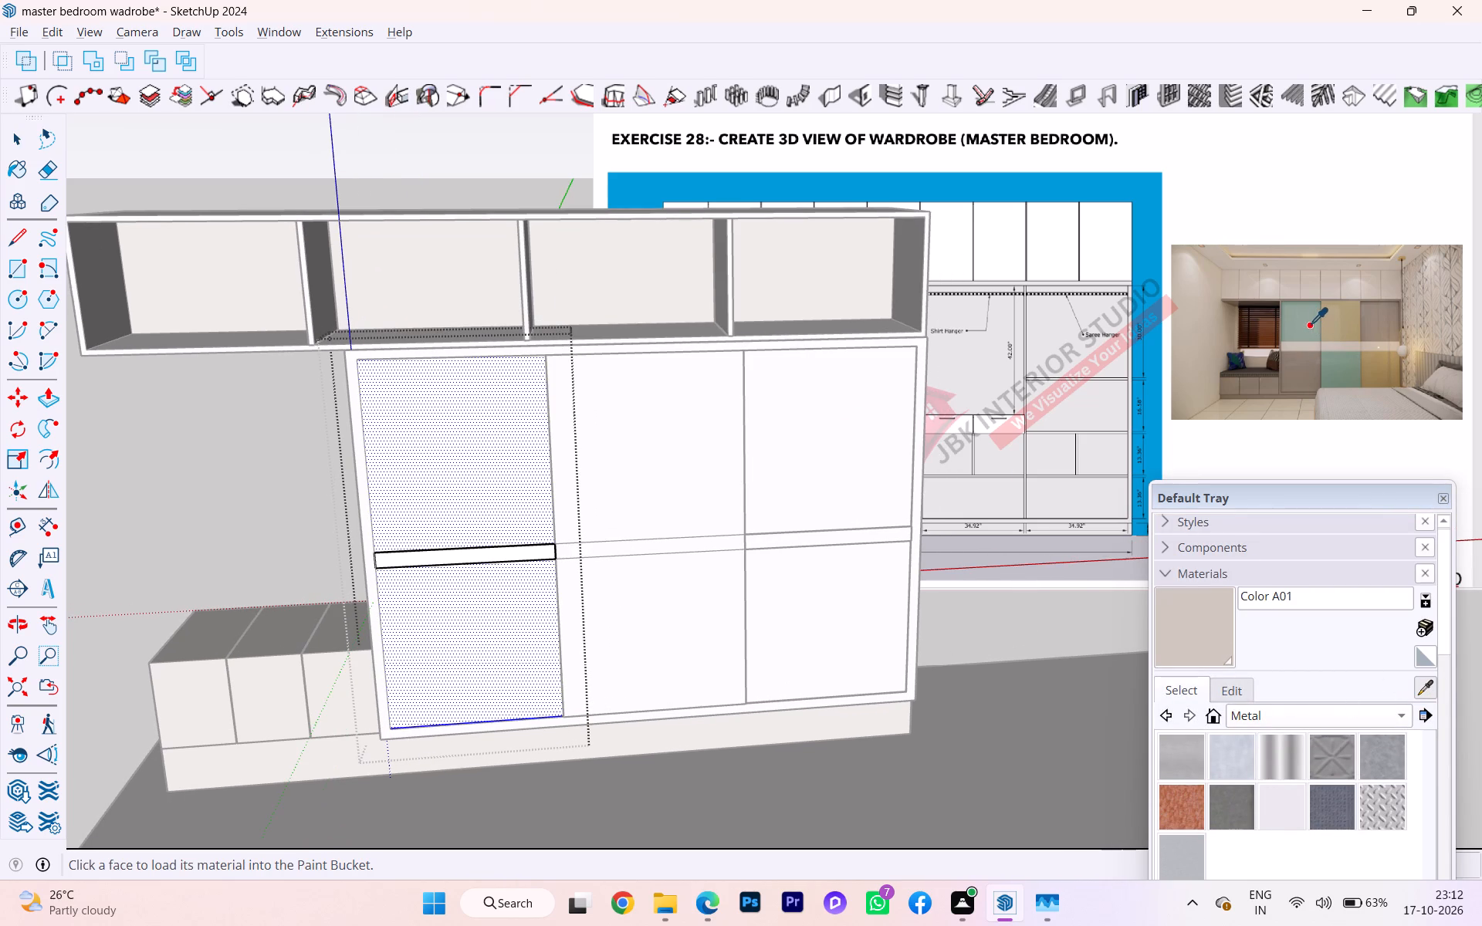
Paint the selected upper and lower panel faces with the pale pink swatch from the Colors library, and leave the group.
left_click(1243, 711)
left_click(1238, 644)
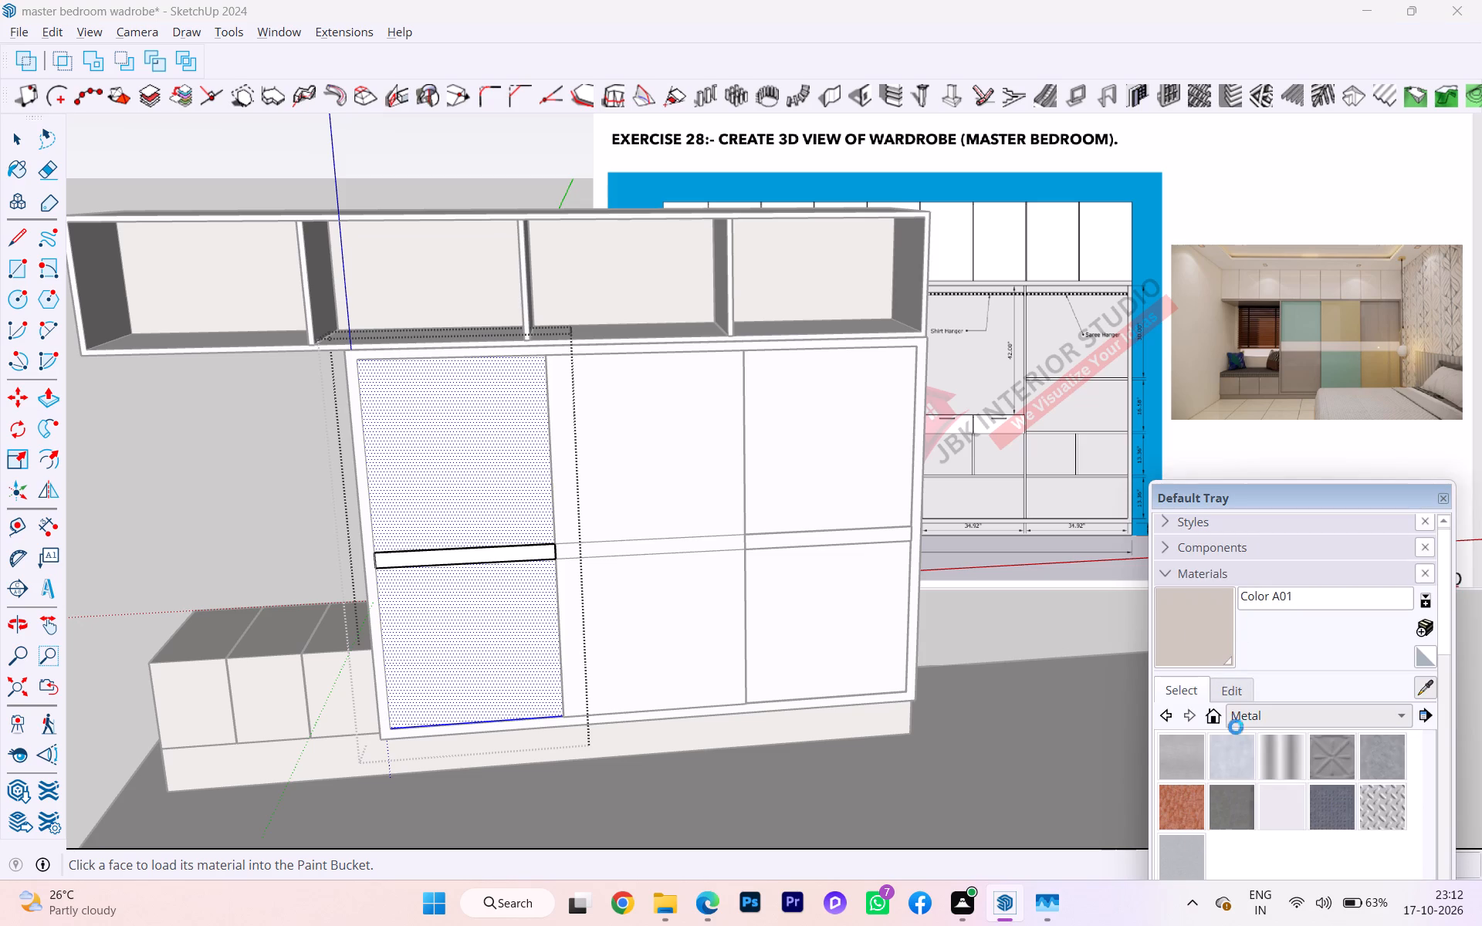
left_click(1185, 757)
left_click(506, 587)
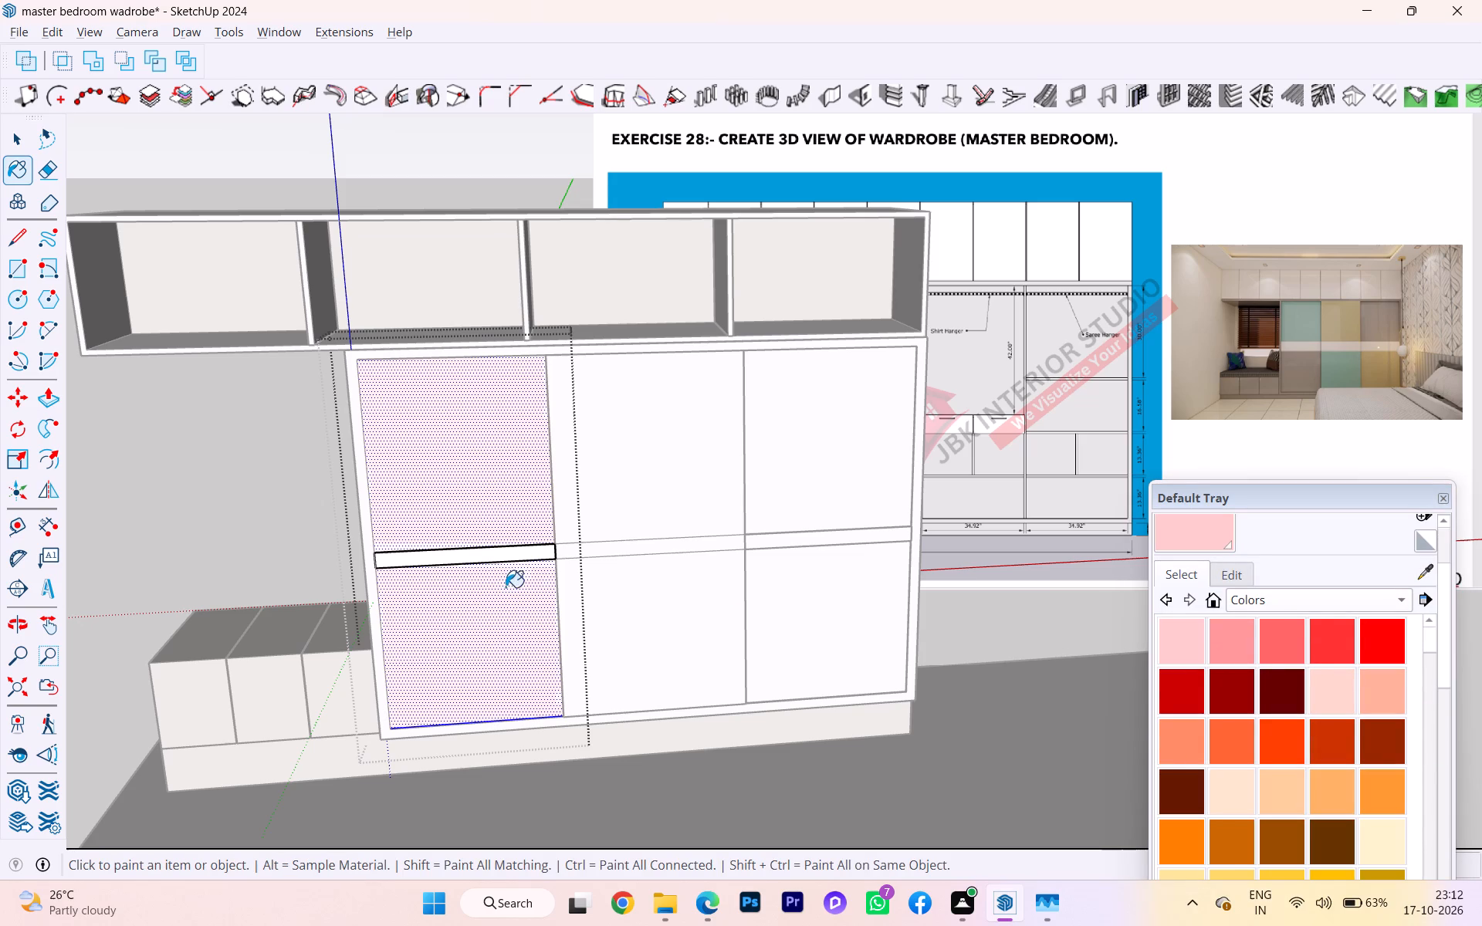
left_click(623, 589)
key("space")
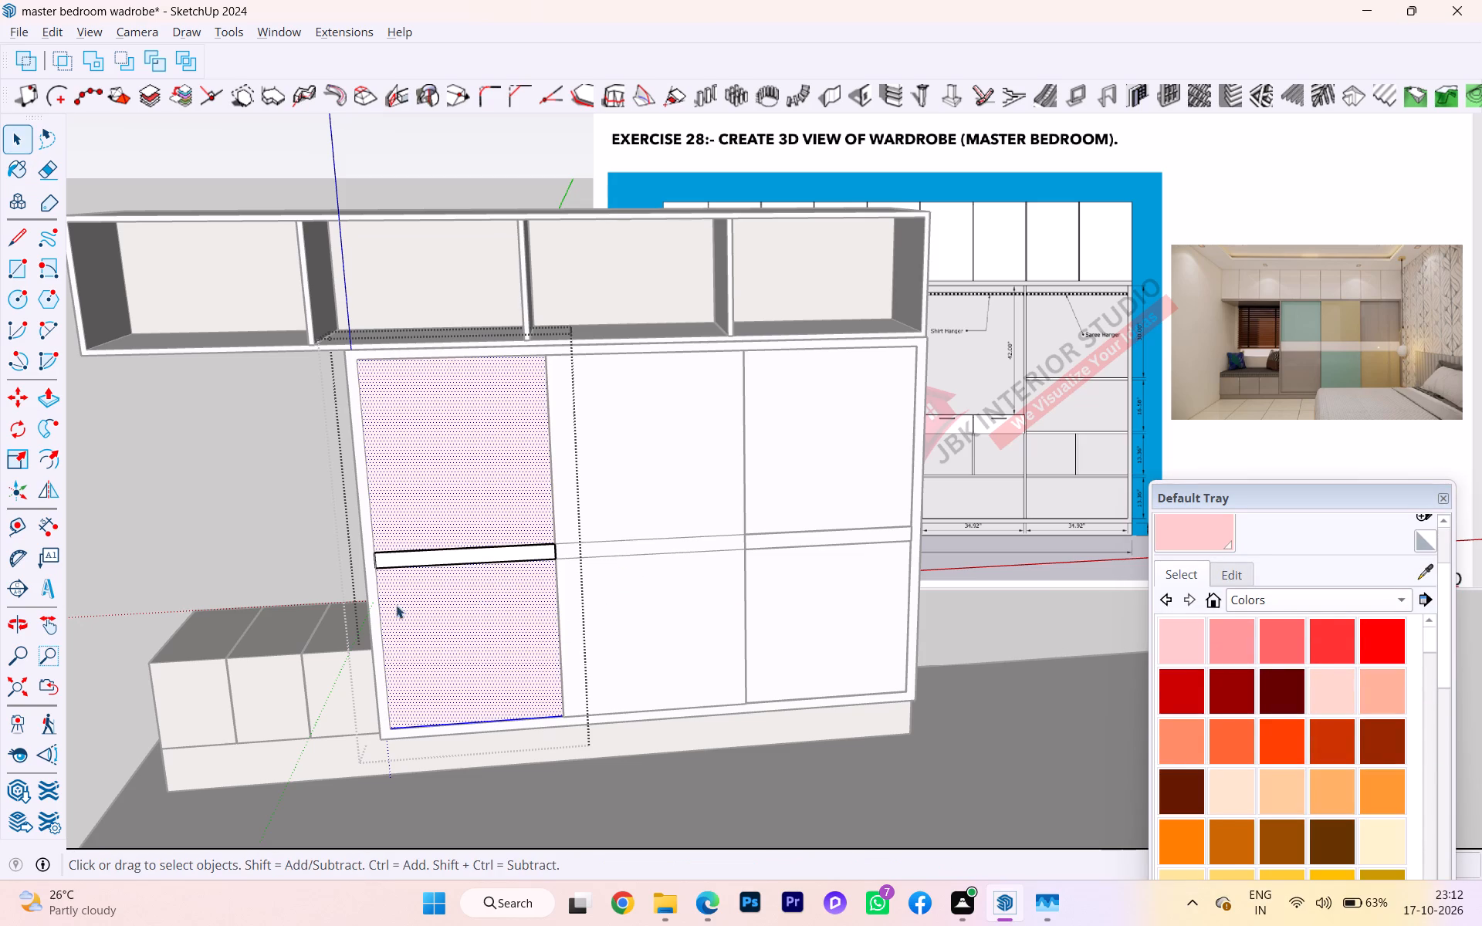
left_click(180, 565)
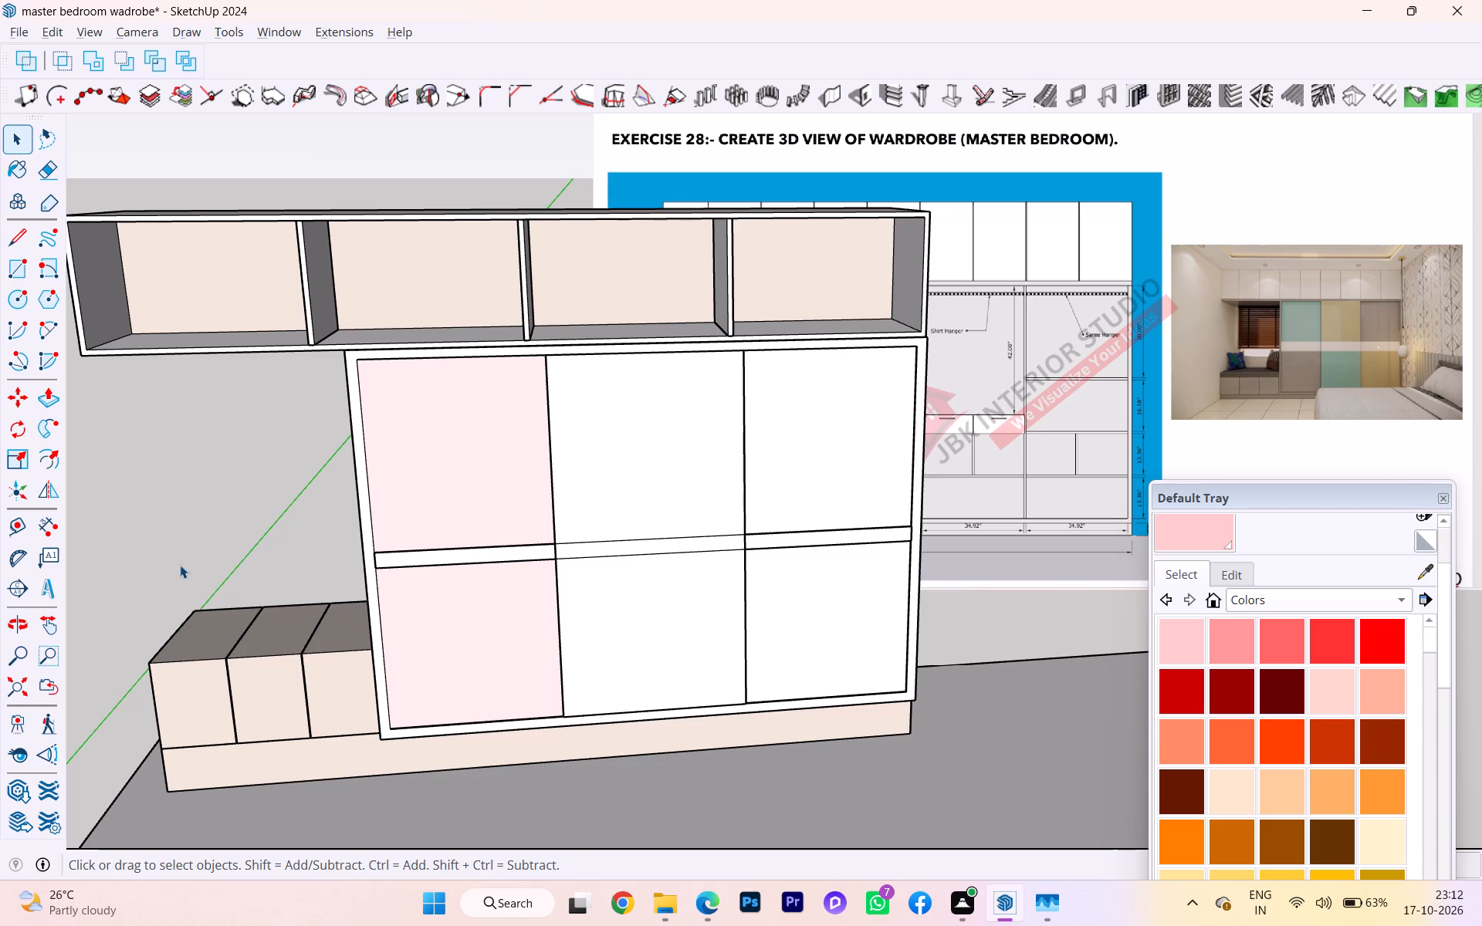
Examine close up how the bench-side shutter panel's horizontal band meets the wardrobe frame.
key("space")
key("space")
scroll(367, 608, "up", 12)
scroll(386, 580, "down", 1)
scroll(386, 580, "up", 4)
scroll(386, 580, "down", 2)
scroll(386, 580, "up", 8)
scroll(343, 505, "down", 1)
scroll(343, 505, "up", 4)
scroll(349, 495, "down", 1)
scroll(351, 492, "up", 2)
scroll(357, 488, "down", 2)
scroll(357, 488, "up", 2)
scroll(358, 488, "down", 1)
scroll(358, 488, "up", 8)
scroll(374, 465, "down", 1)
scroll(374, 464, "up", 5)
middle_click_drag(366, 452, 205, 620)
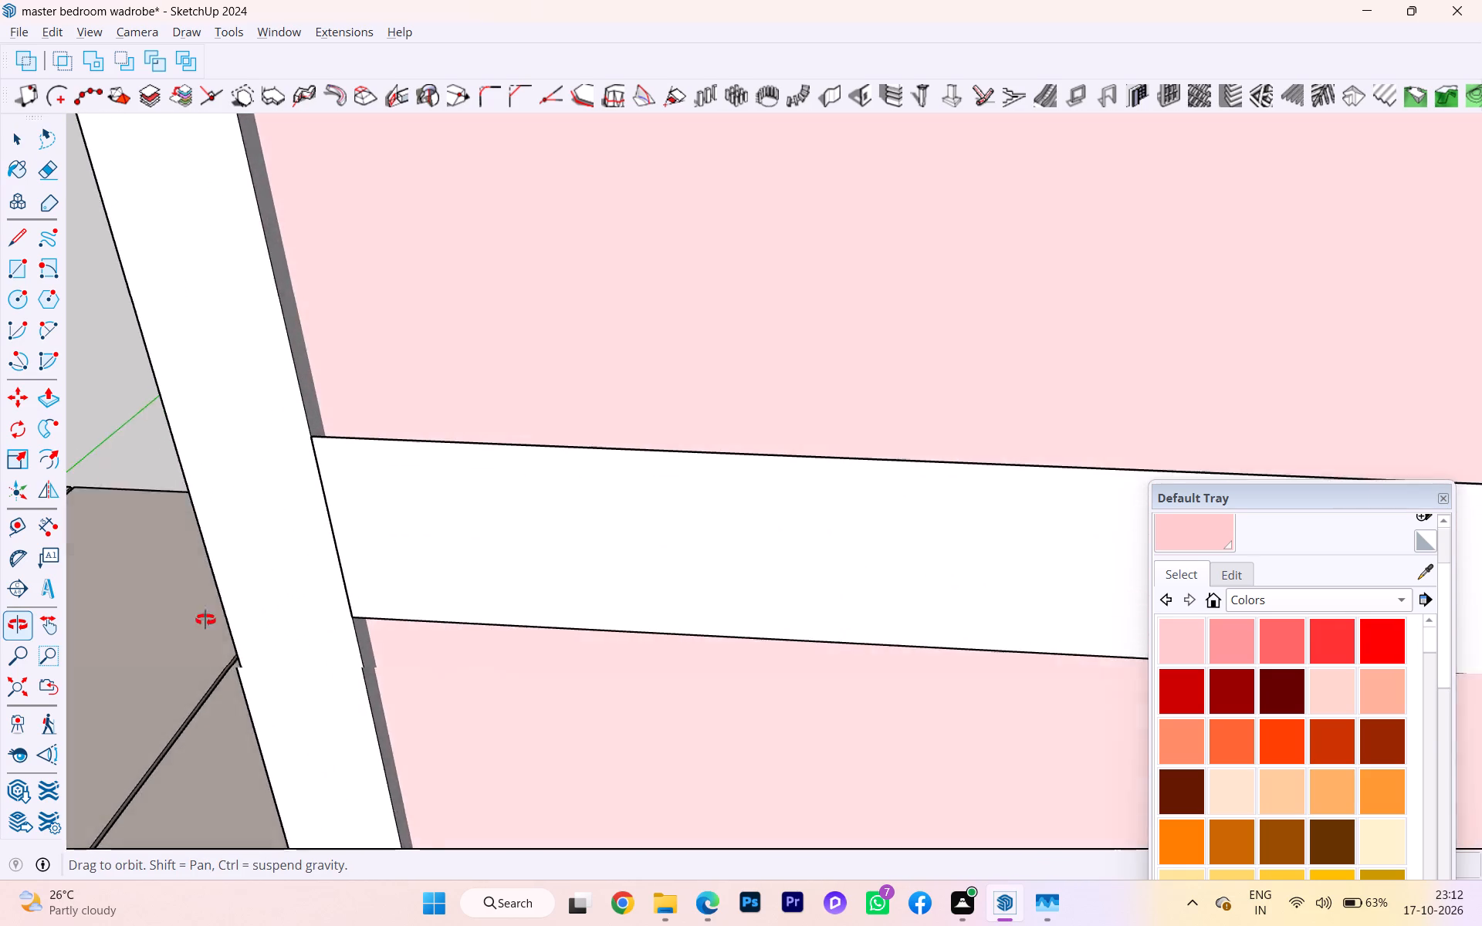
middle_click_drag(205, 620, 31, 678)
scroll(469, 444, "down", 1)
middle_click_drag(466, 446, 272, 515)
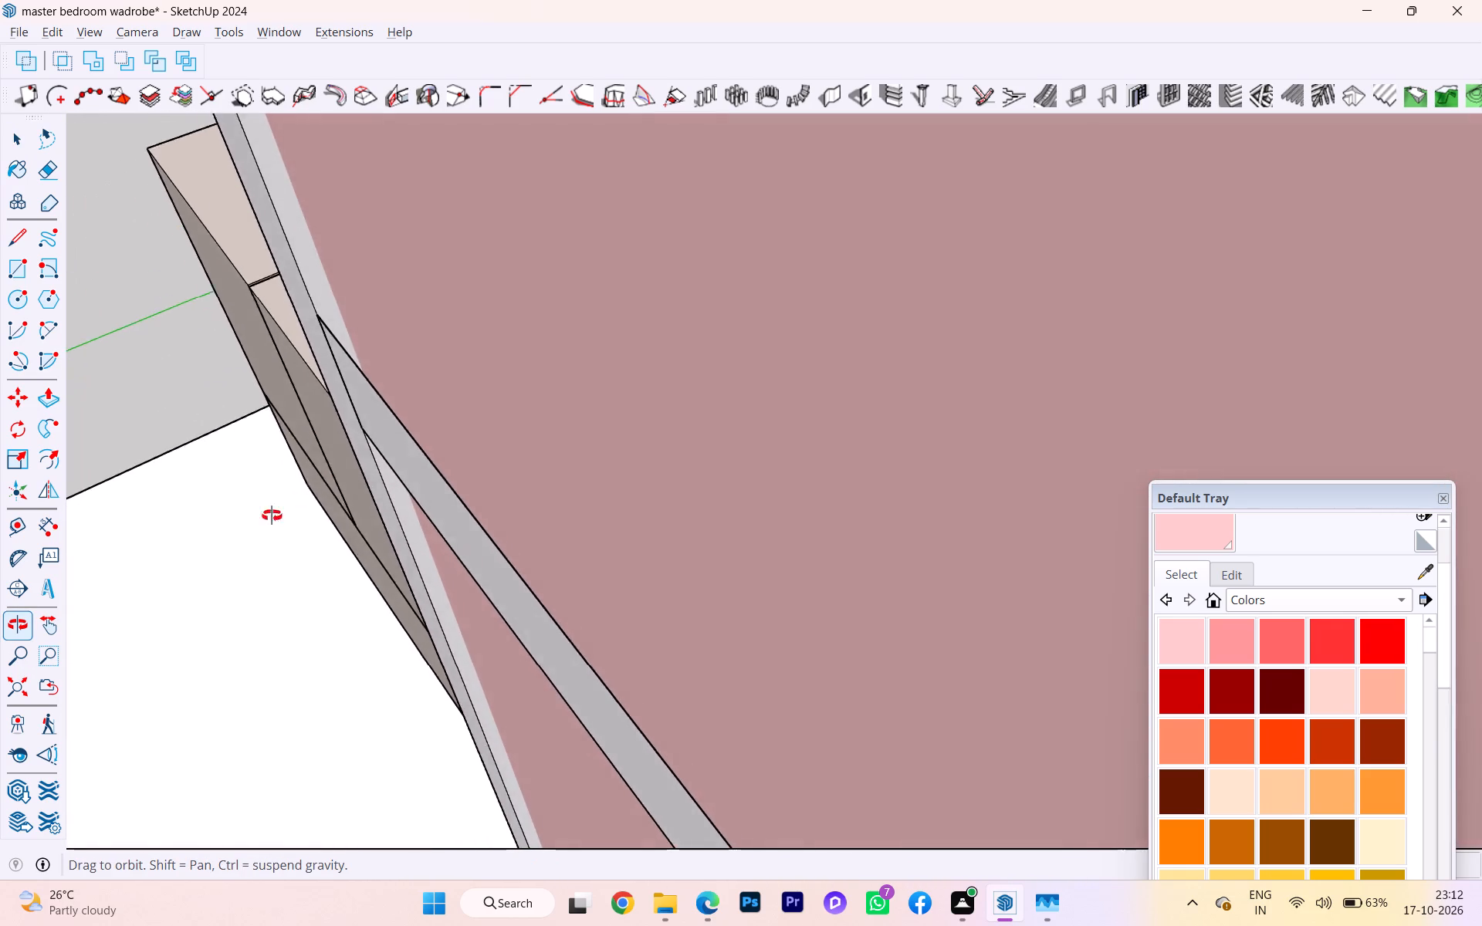
middle_click_drag(272, 515, 534, 441)
scroll(438, 426, "down", 3)
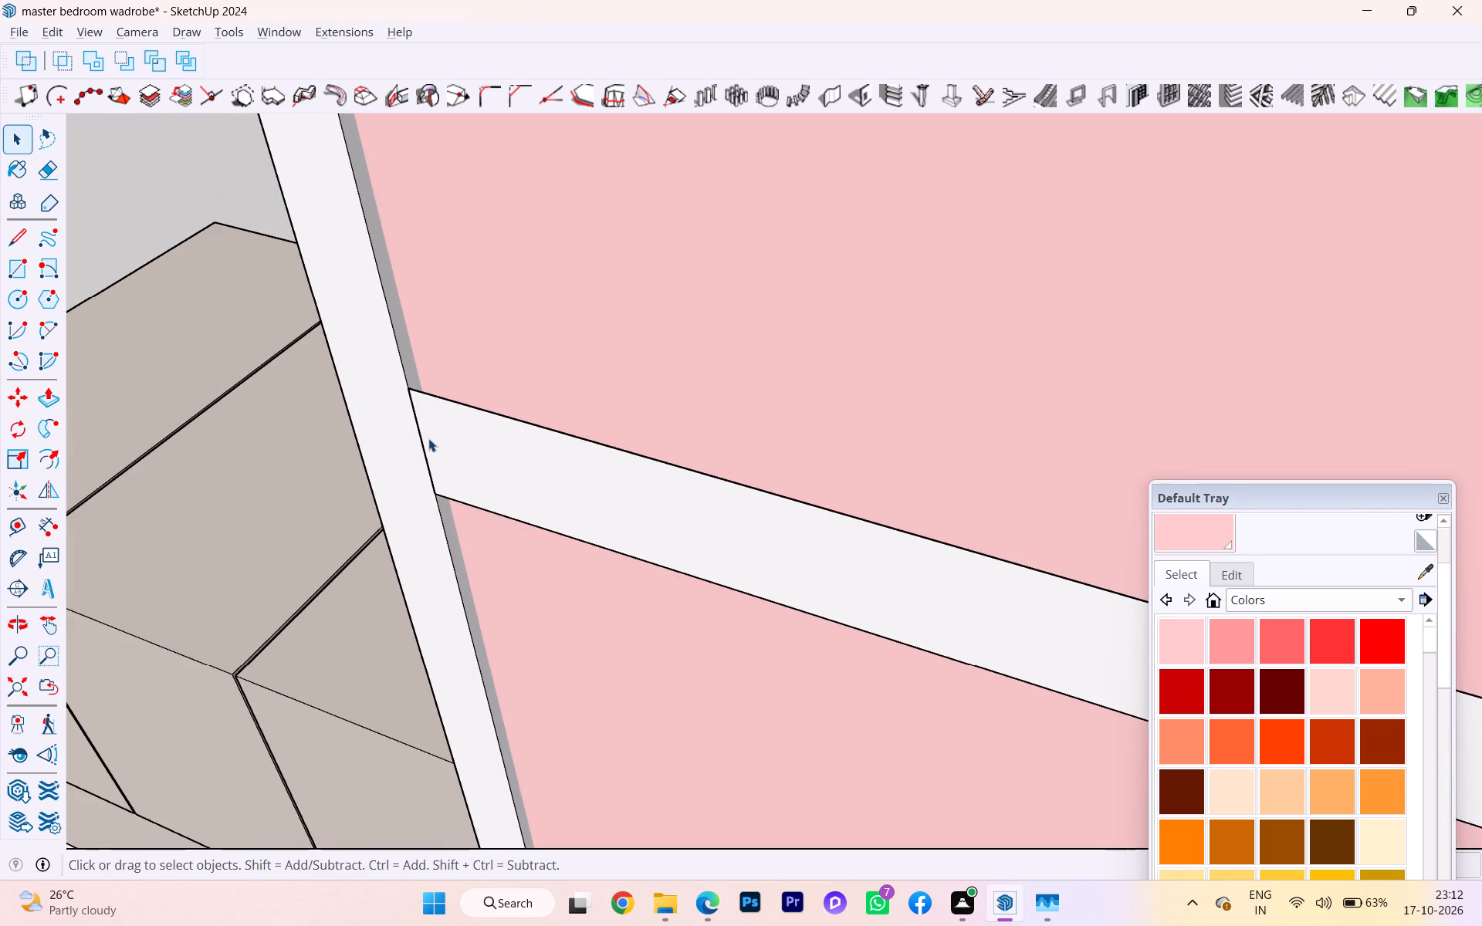
scroll(428, 438, "down", 8)
scroll(401, 470, "up", 1)
scroll(401, 470, "down", 2)
scroll(401, 469, "up", 1)
scroll(401, 469, "down", 4)
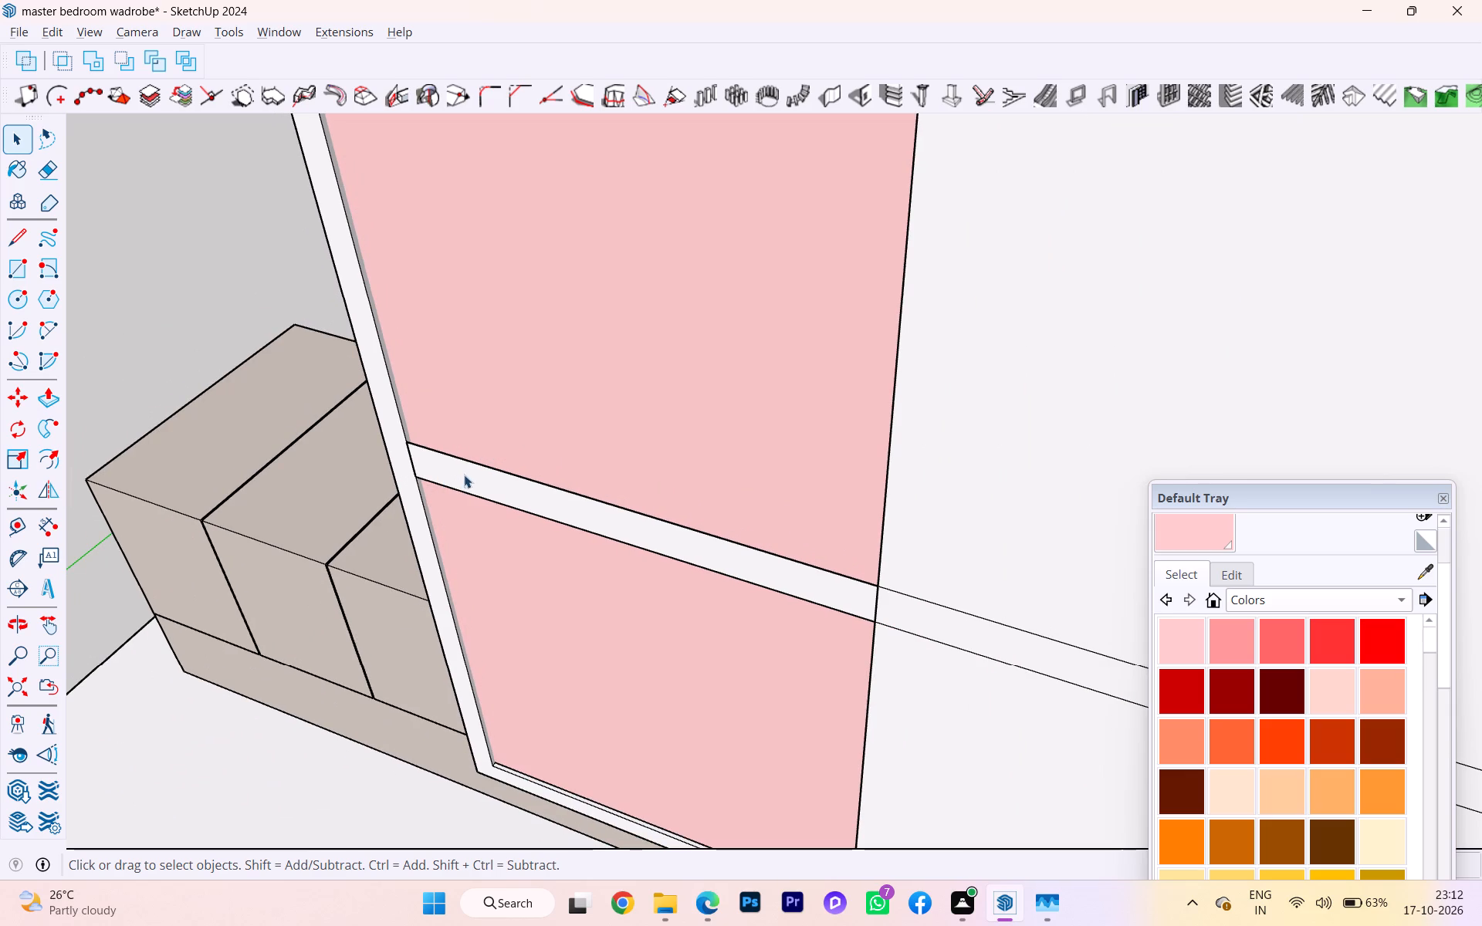
Undo the pink paint on the bench-side panel and the horizontal bands drawn on all three shutter panels.
key("ctrl+z")
key("ctrl+z")
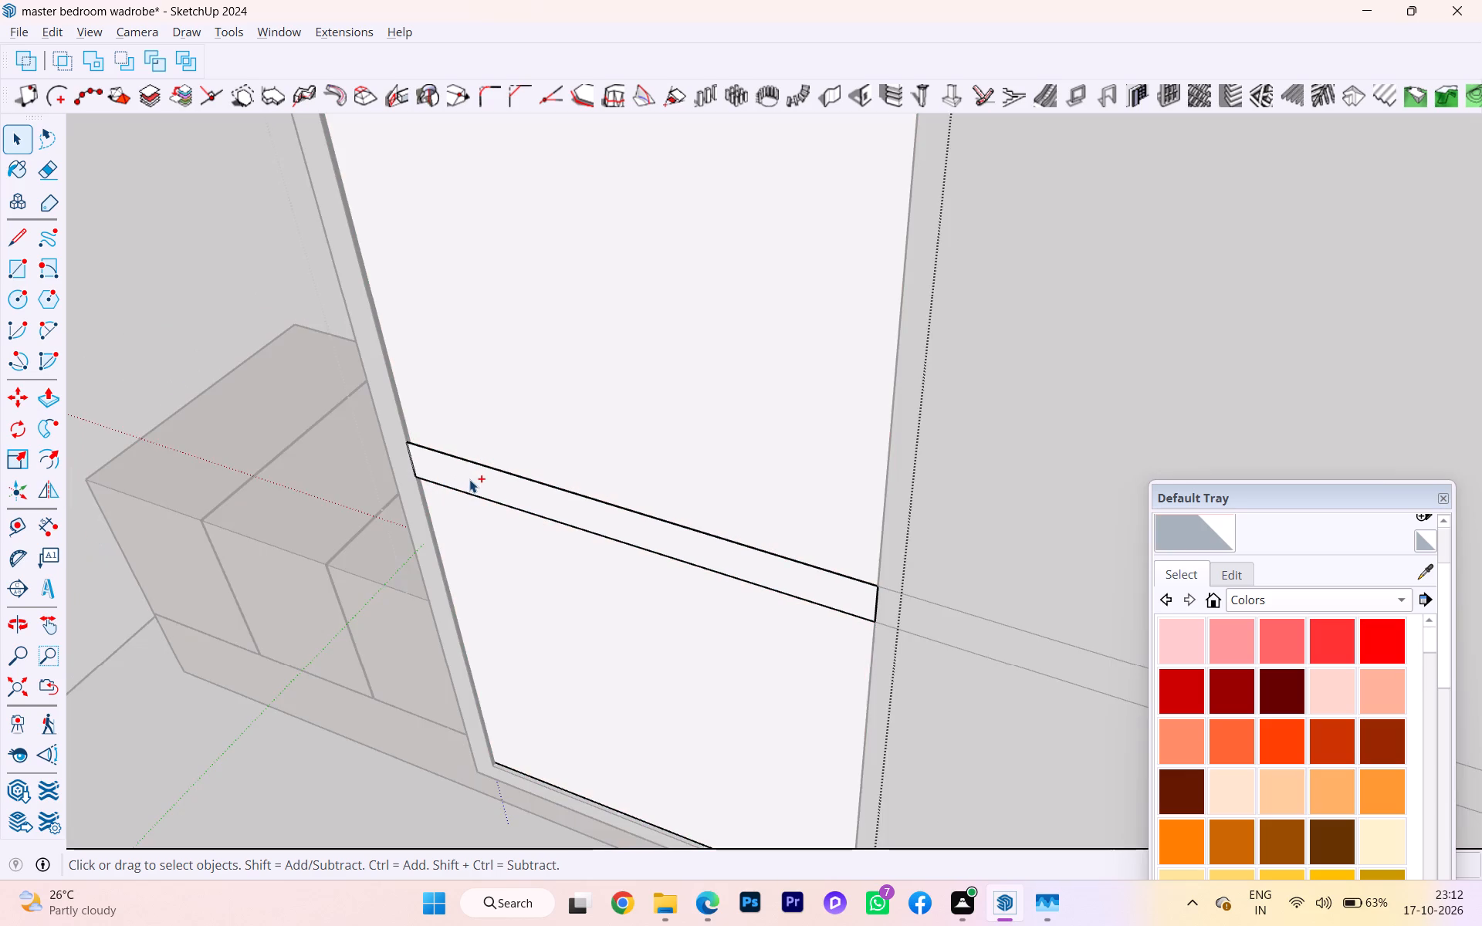
key("ctrl+z")
key("ctrl+z")
key("ctrl+z")
key("ctrl+z")
key("ctrl+z")
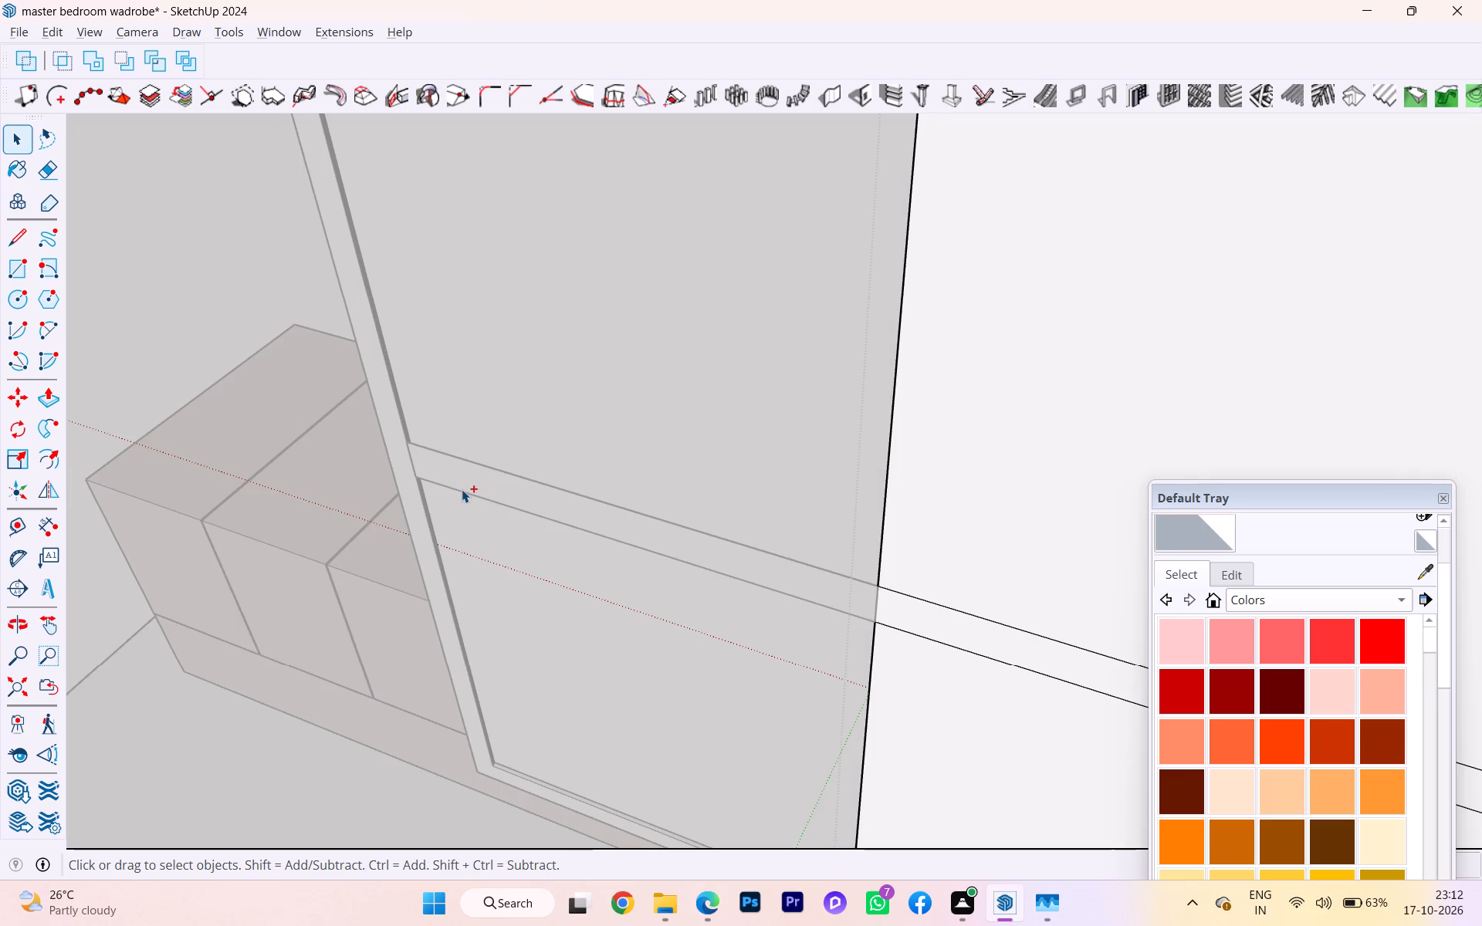
key("ctrl+z")
key("ctrl+z")
key("ctrl+z")
key("ctrl+z")
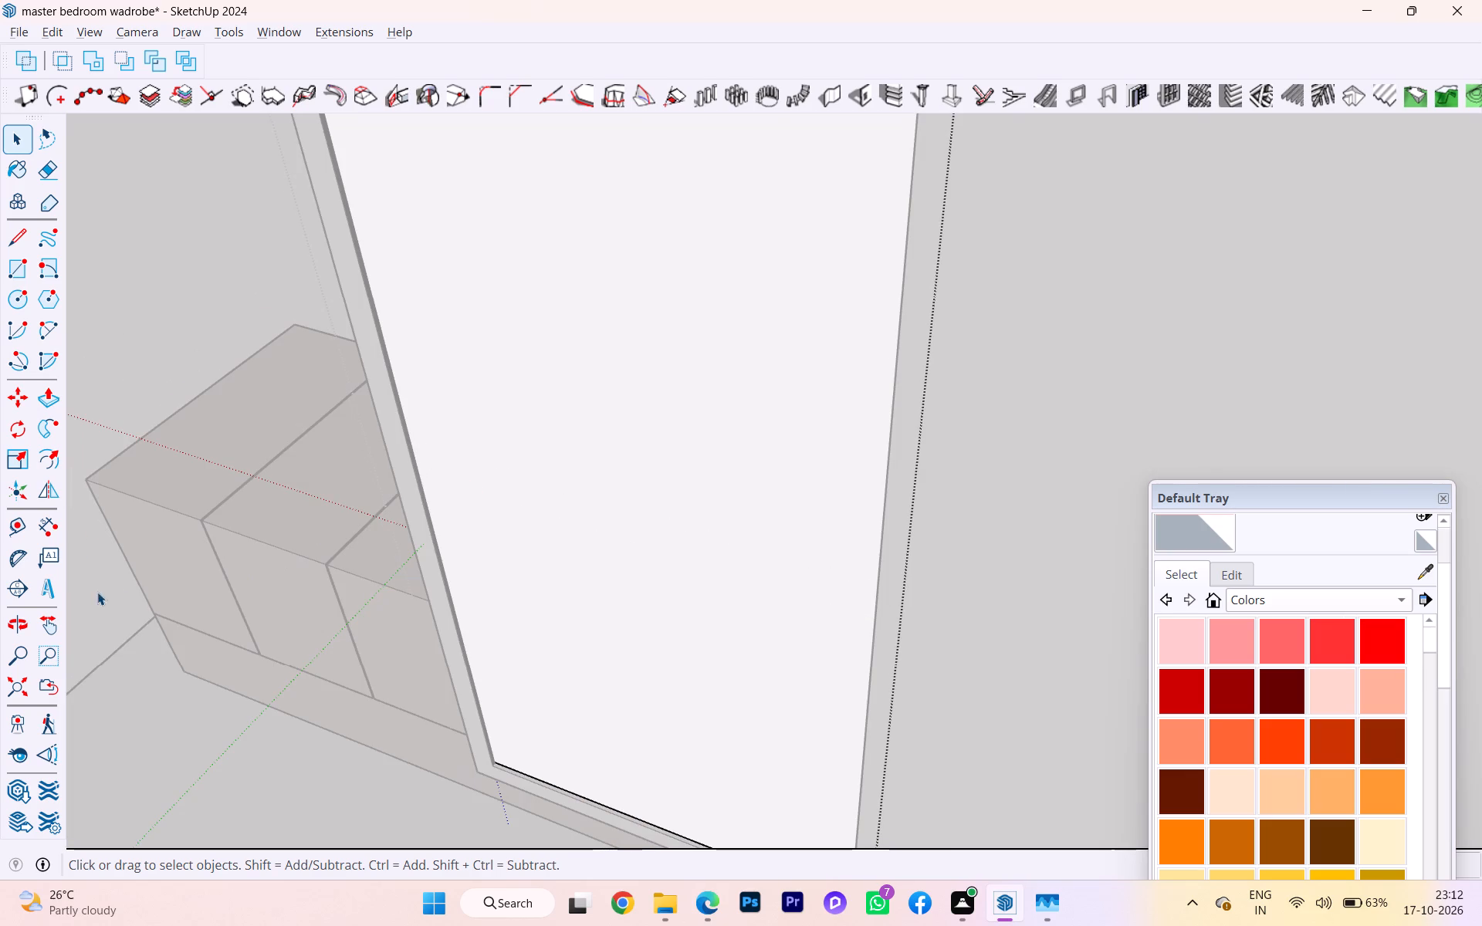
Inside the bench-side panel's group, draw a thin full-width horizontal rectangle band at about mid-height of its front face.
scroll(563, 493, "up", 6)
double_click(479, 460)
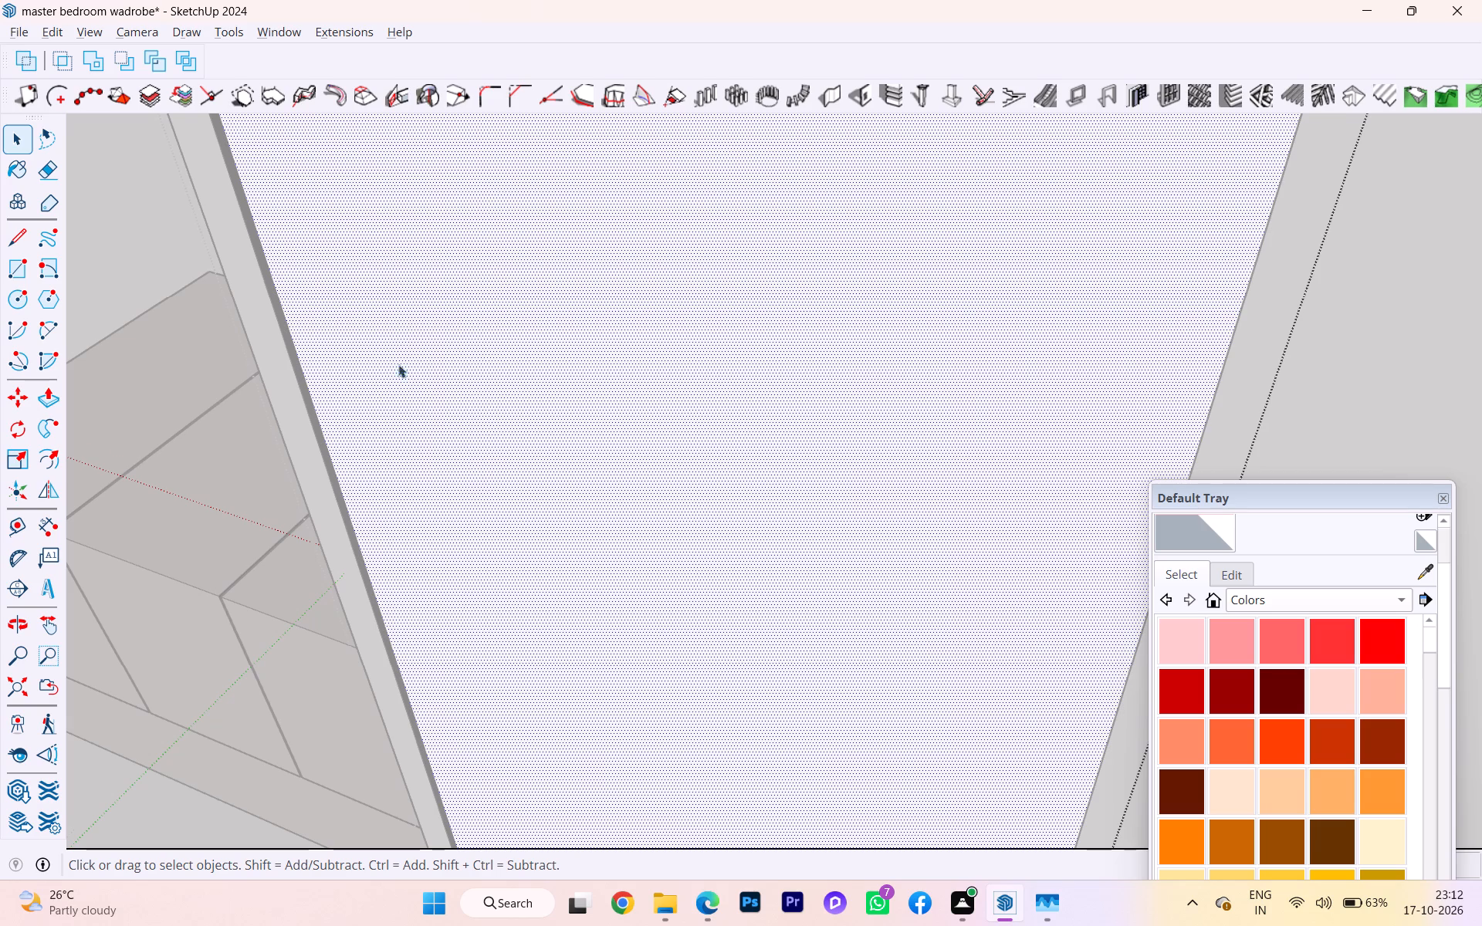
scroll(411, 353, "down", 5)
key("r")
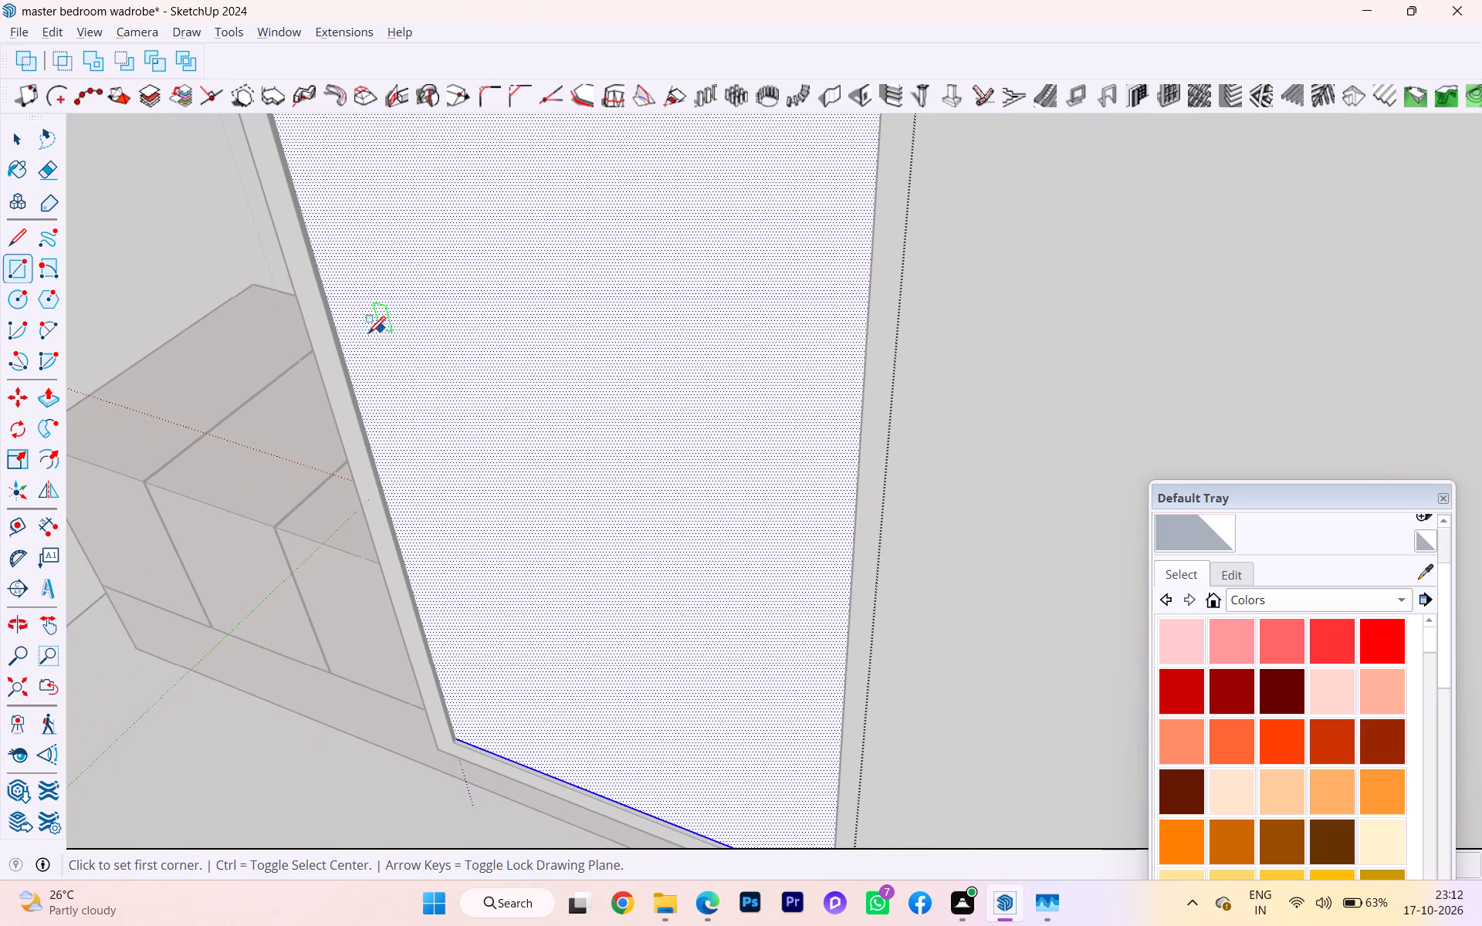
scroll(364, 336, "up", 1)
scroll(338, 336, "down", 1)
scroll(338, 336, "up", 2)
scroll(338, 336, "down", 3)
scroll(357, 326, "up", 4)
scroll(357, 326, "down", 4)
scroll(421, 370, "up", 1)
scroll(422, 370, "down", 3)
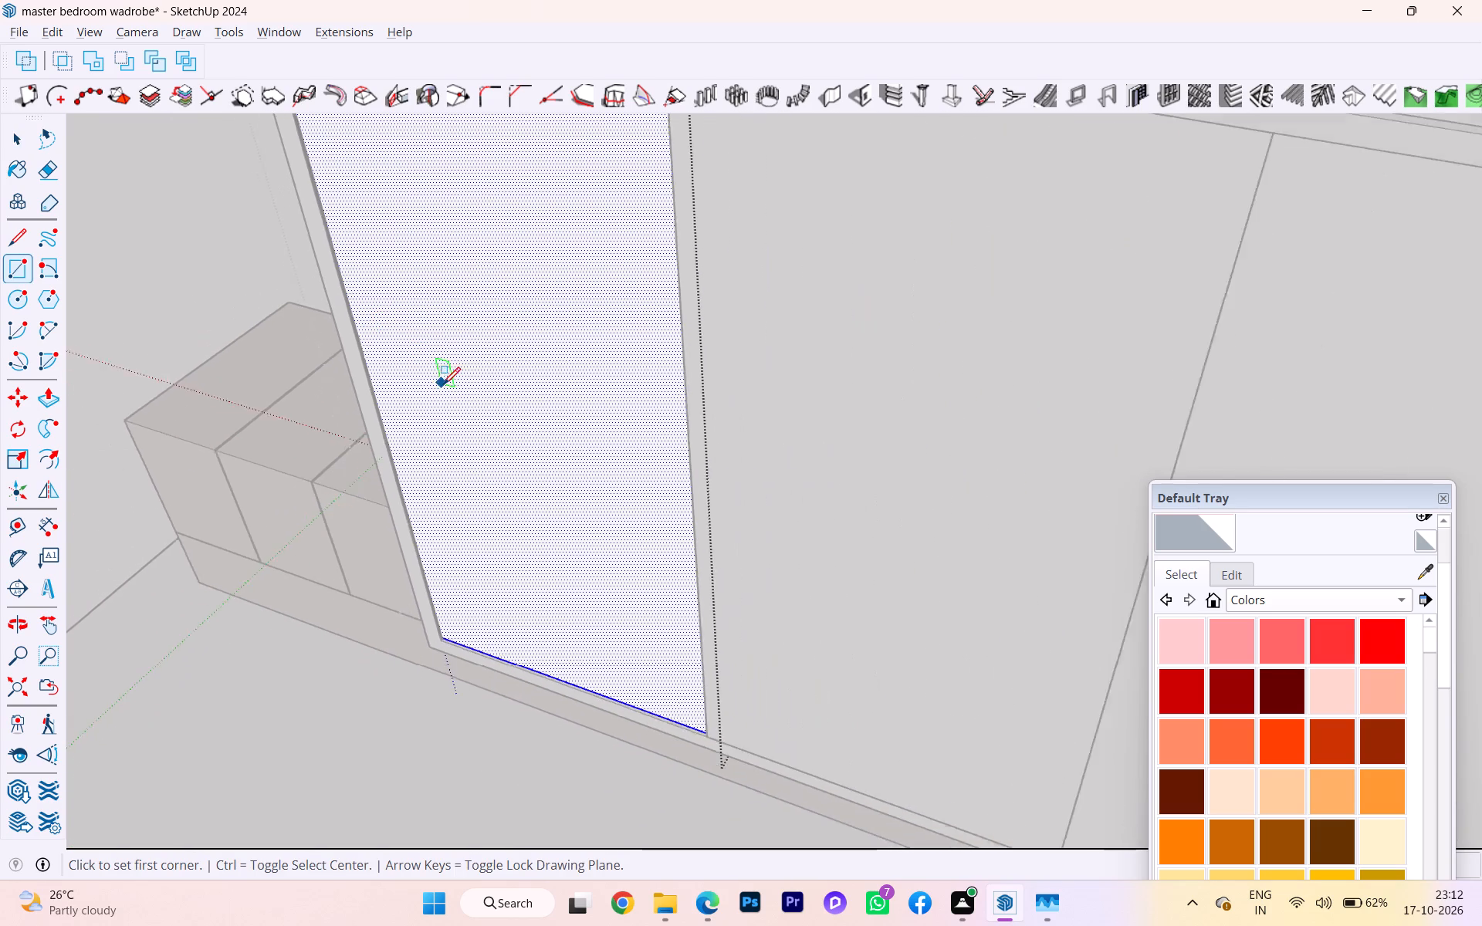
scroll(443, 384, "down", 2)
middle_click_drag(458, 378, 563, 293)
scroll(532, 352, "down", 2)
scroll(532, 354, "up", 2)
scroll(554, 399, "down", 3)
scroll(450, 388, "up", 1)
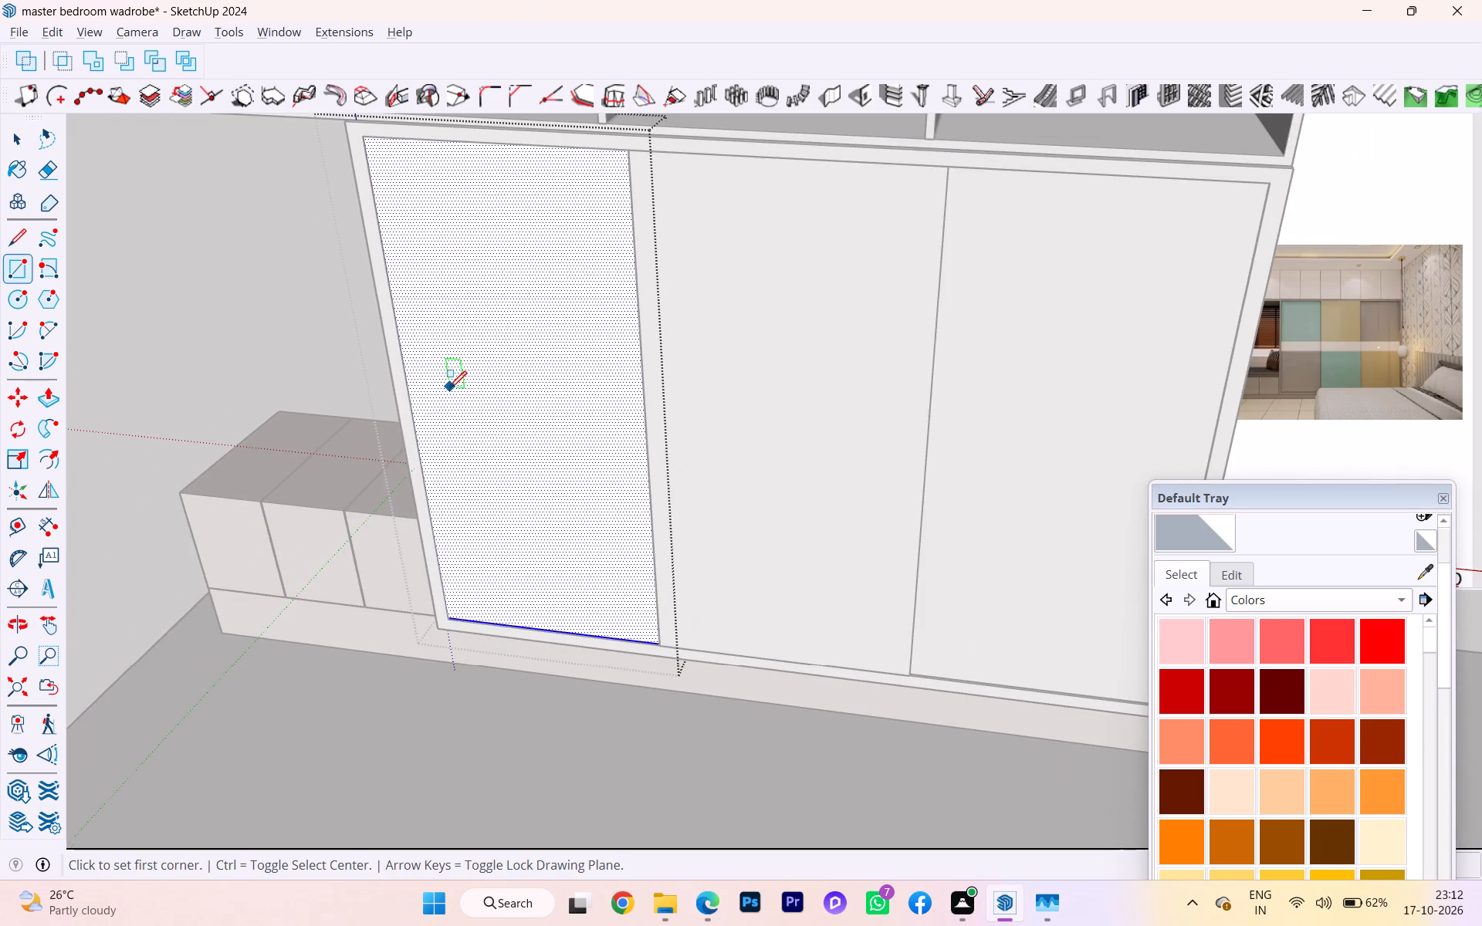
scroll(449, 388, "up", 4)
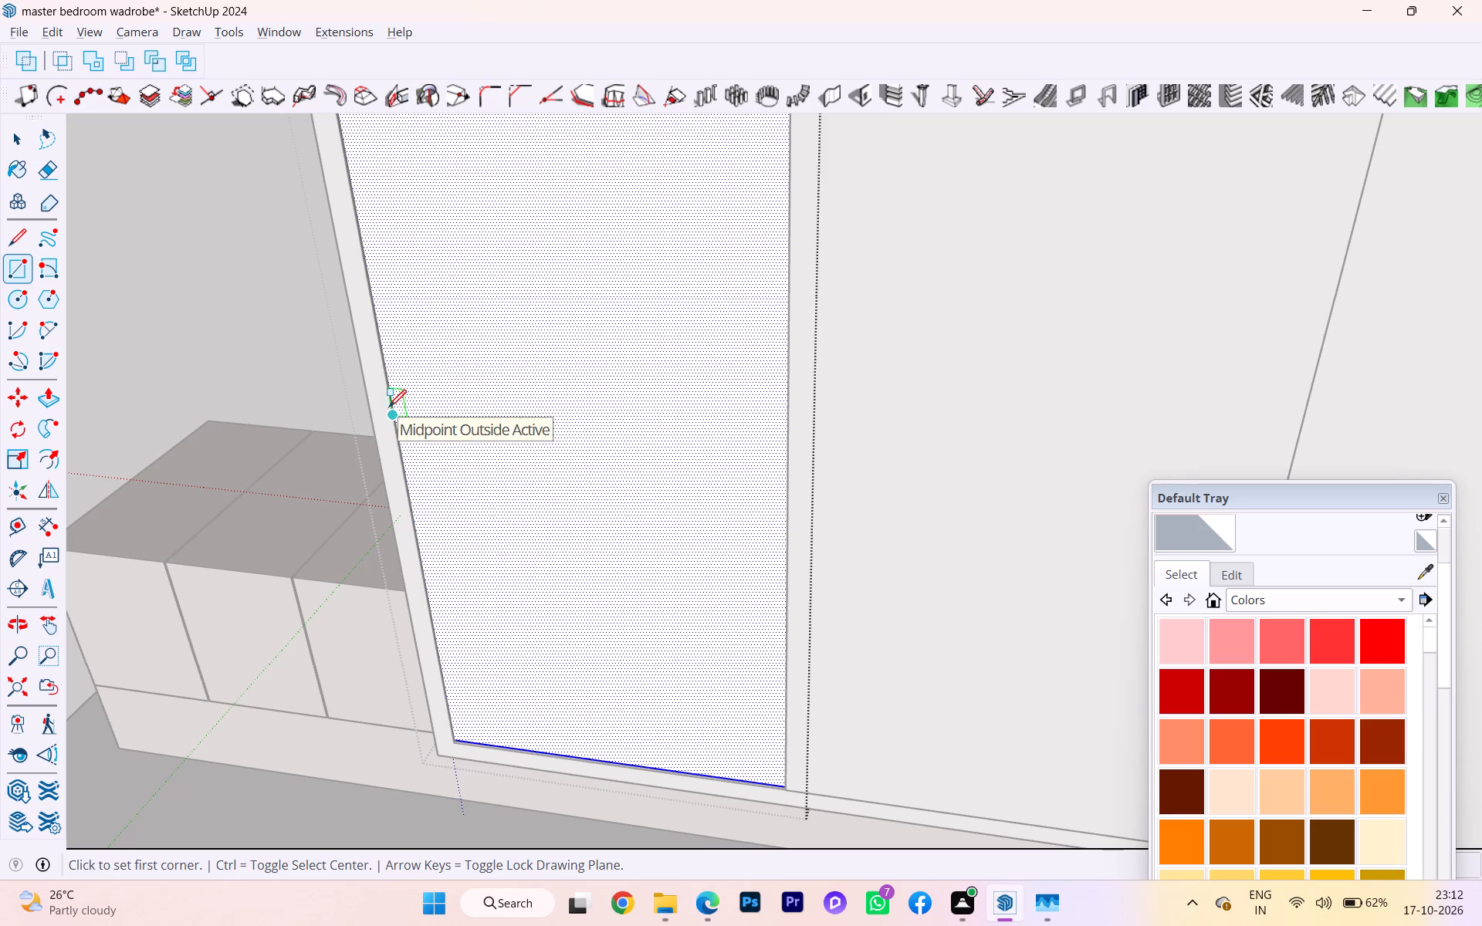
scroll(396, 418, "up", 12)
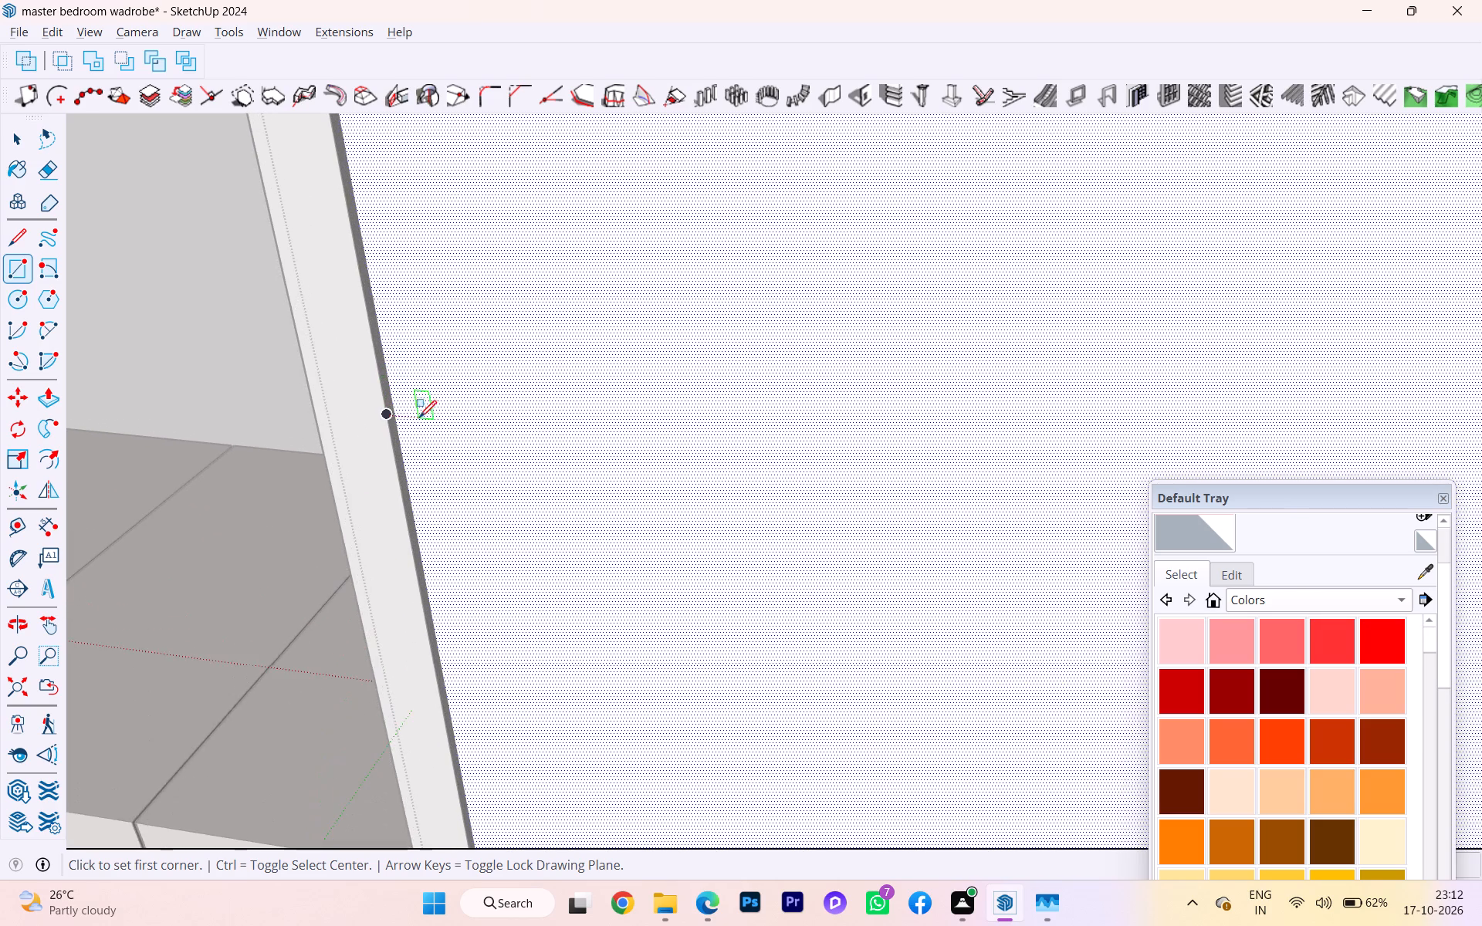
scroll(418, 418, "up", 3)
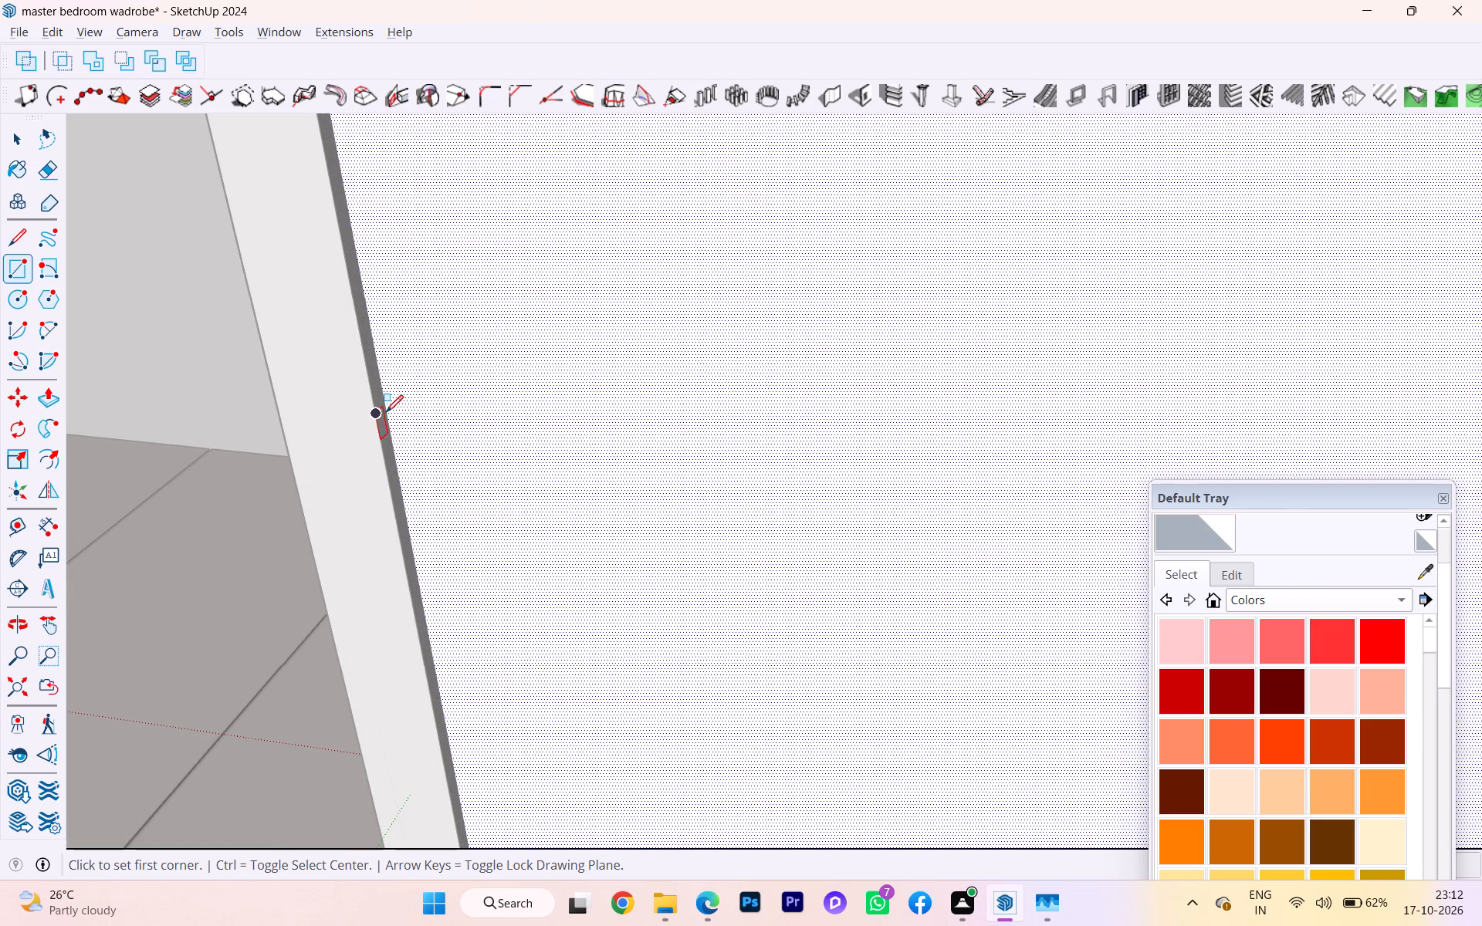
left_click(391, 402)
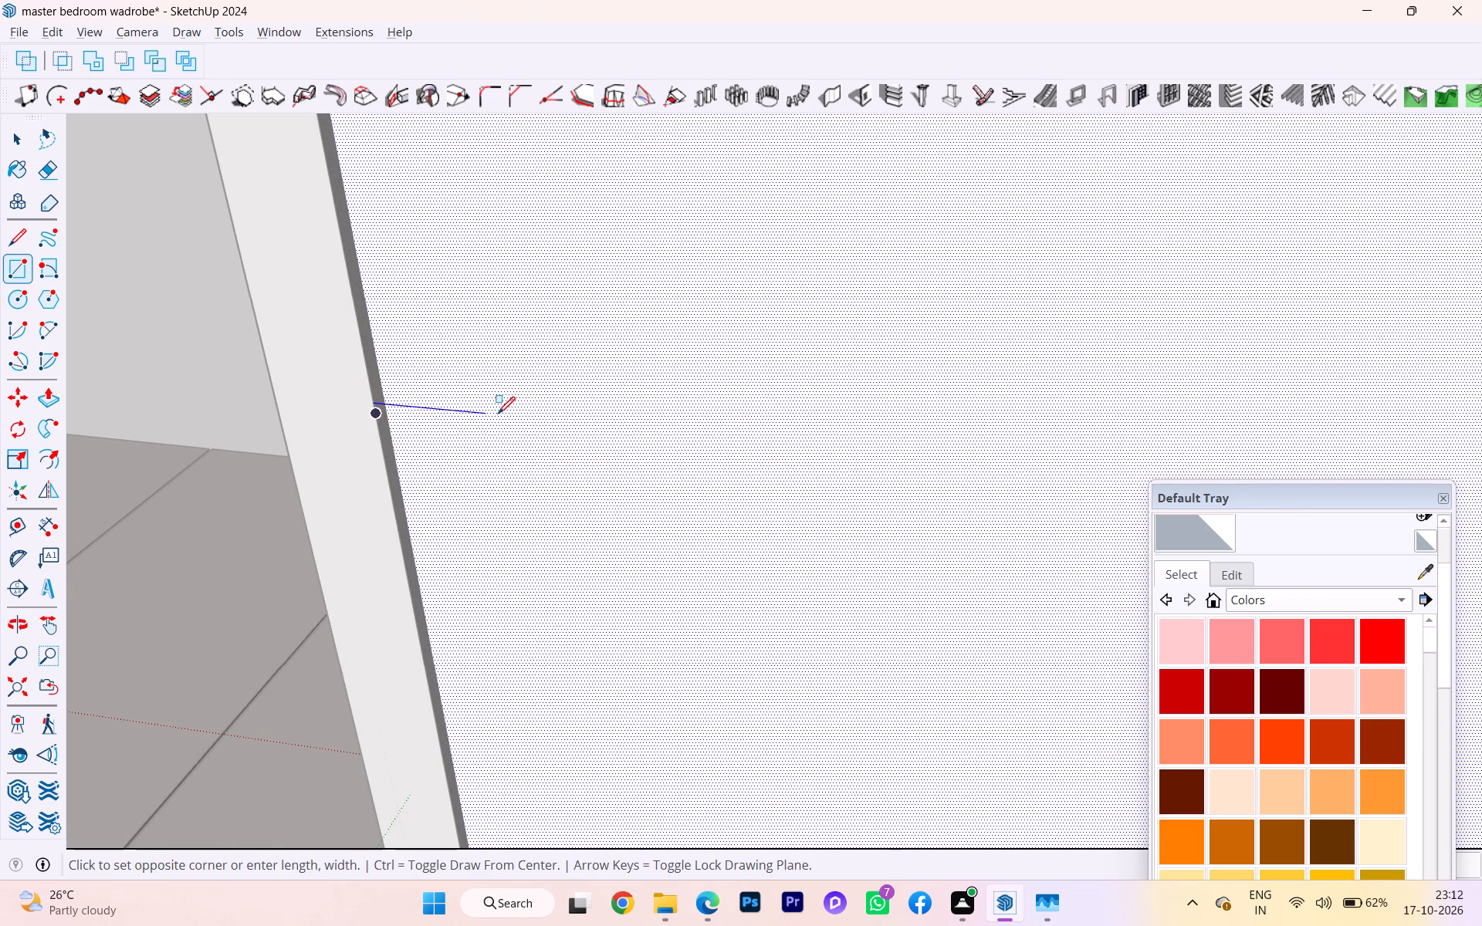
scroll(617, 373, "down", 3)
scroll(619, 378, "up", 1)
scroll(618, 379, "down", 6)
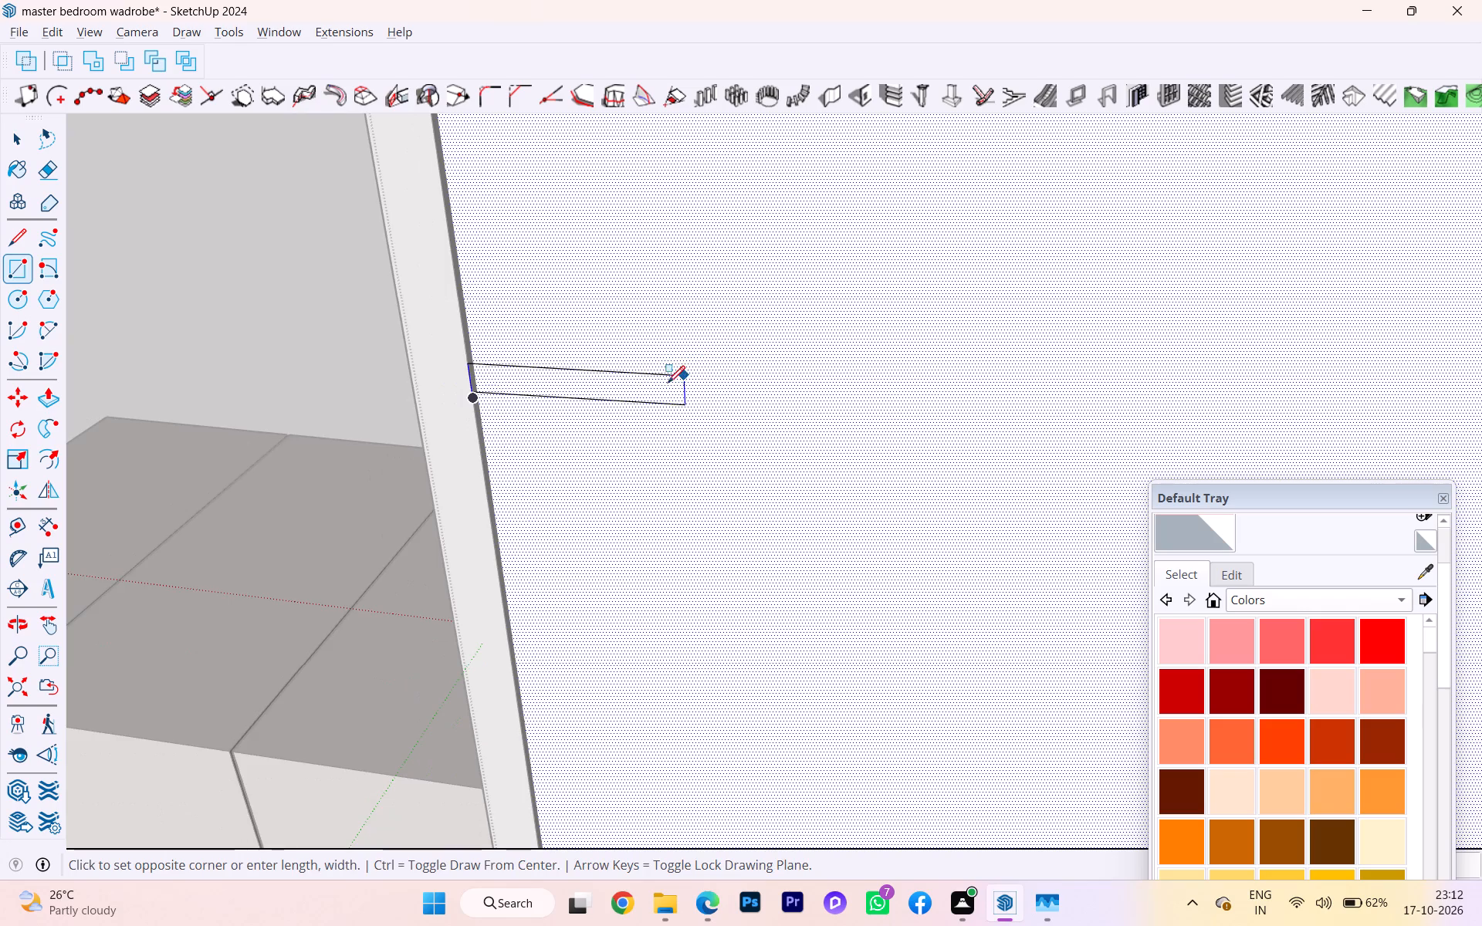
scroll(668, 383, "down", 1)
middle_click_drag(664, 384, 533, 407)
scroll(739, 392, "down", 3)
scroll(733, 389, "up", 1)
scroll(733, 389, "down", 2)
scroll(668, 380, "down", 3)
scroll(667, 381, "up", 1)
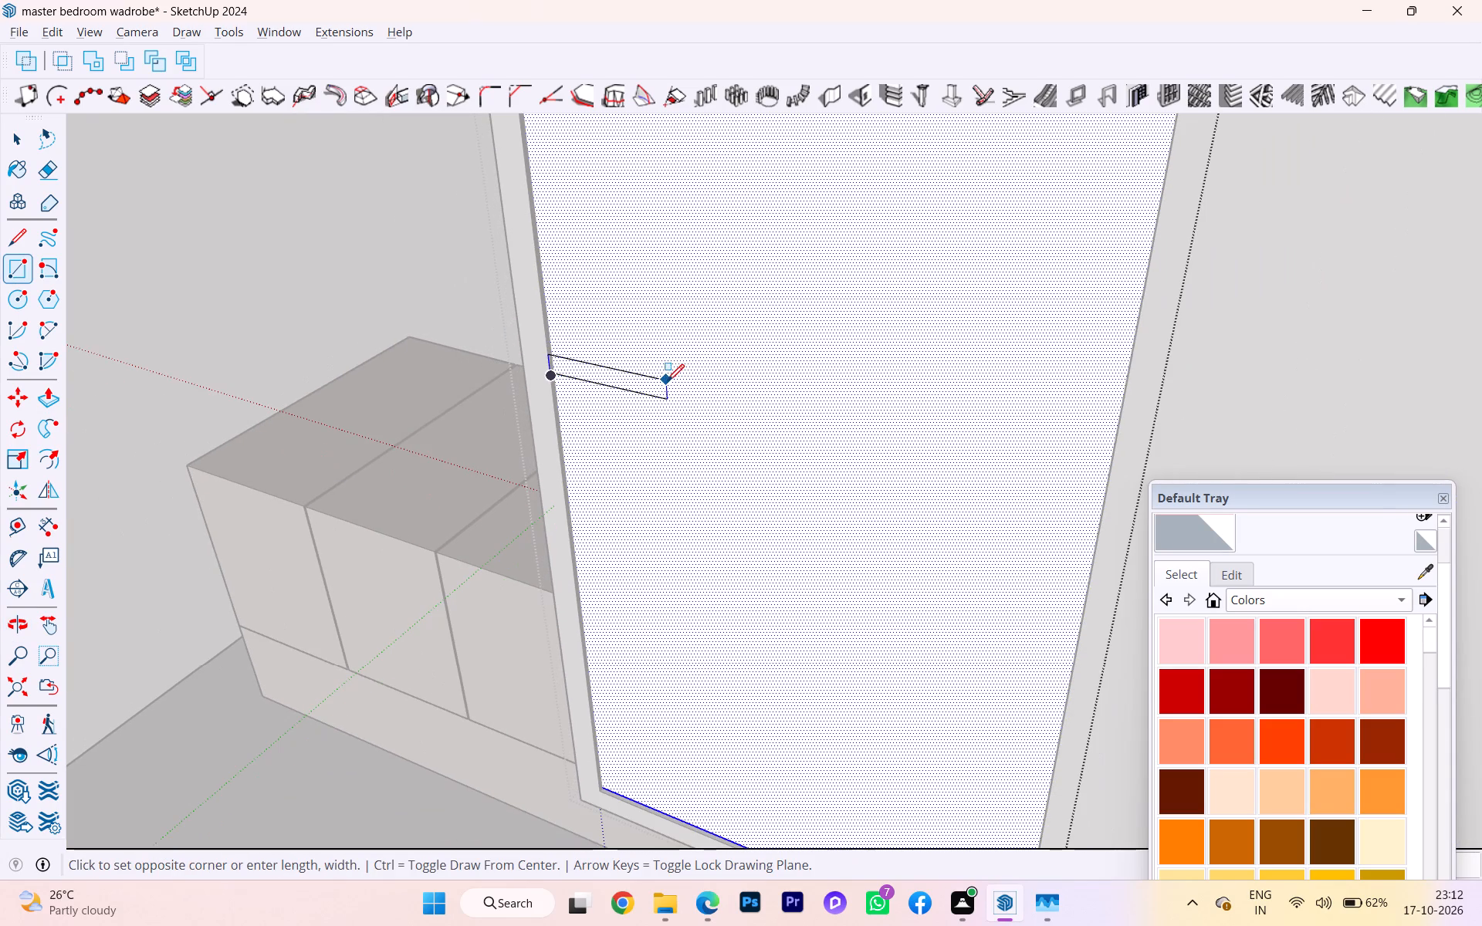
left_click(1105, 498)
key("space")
Examine the new band on the bench-side panel, leaving and reopening the panel's group.
left_click(808, 348)
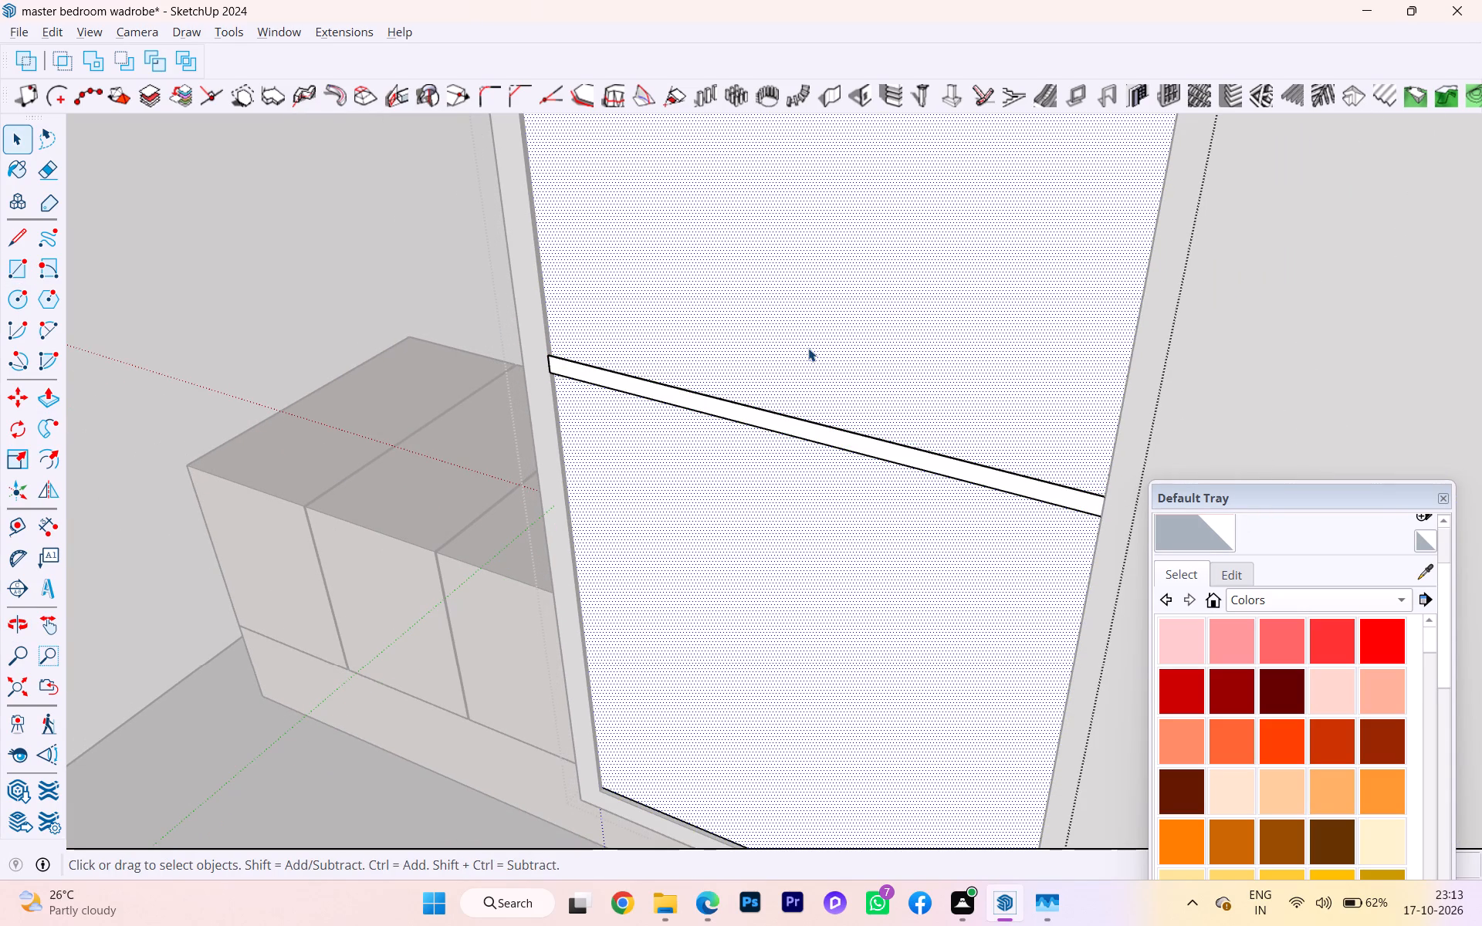
double_click(808, 348)
scroll(808, 348, "down", 2)
scroll(808, 348, "up", 1)
scroll(808, 348, "down", 10)
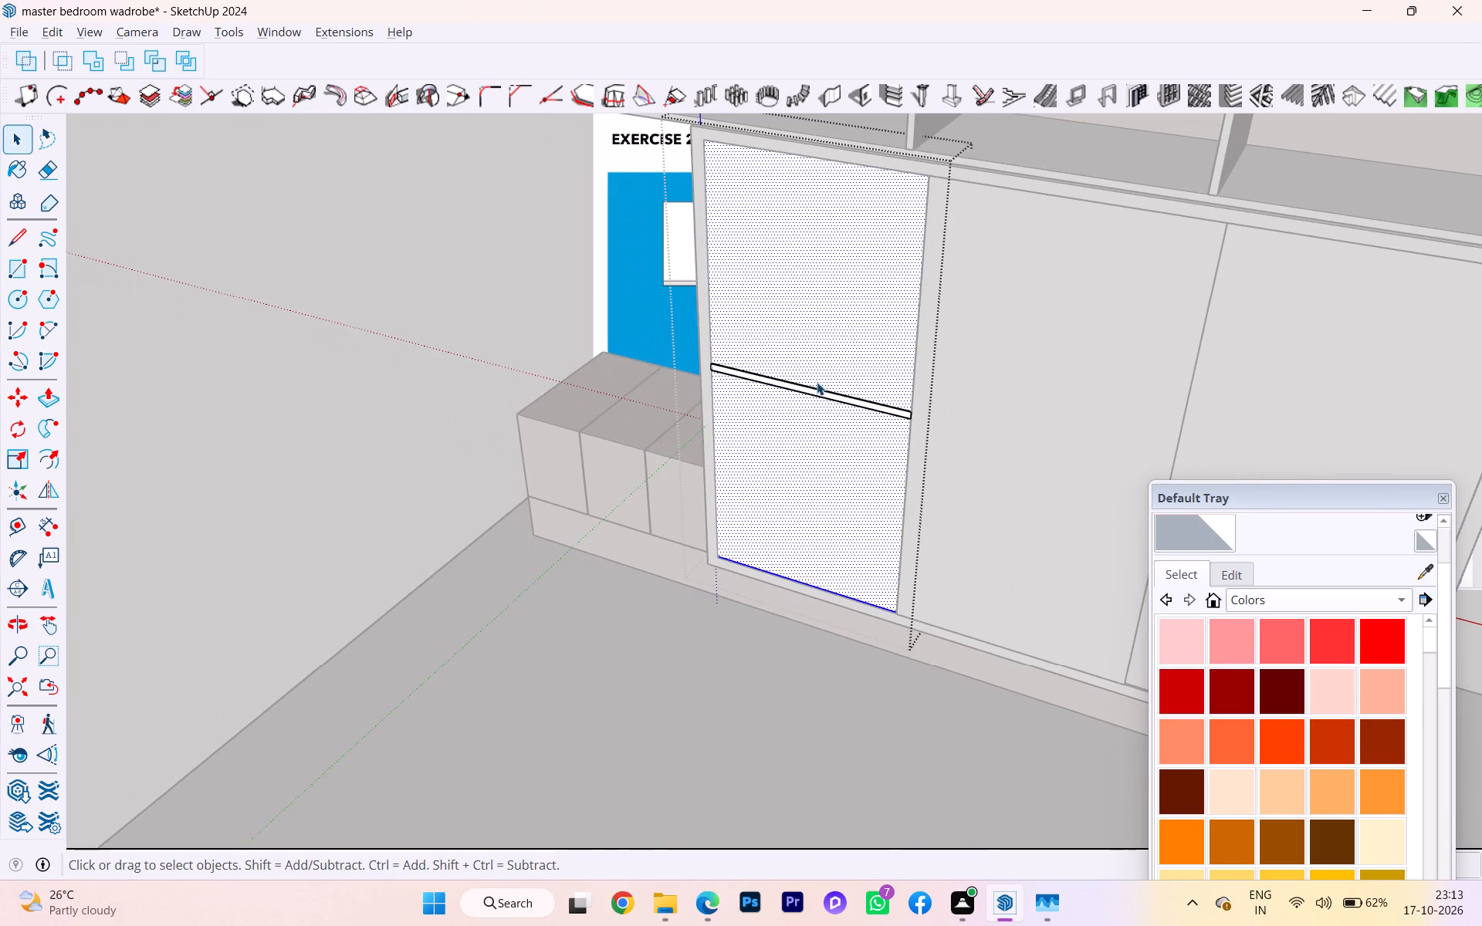
double_click(851, 309)
left_click(371, 368)
left_click(814, 331)
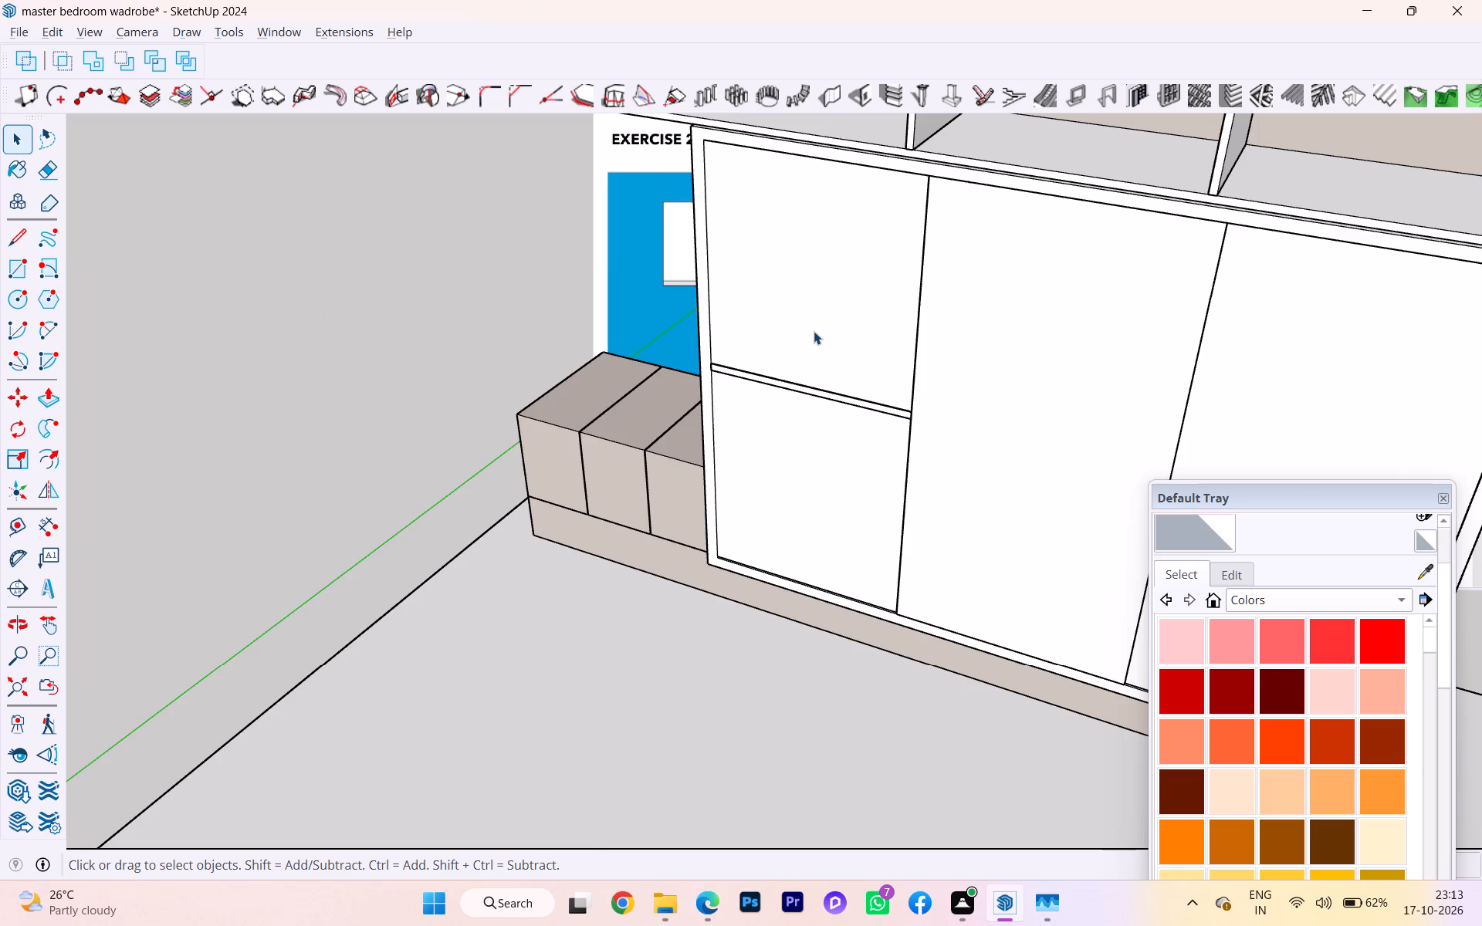
triple_click(814, 331)
double_click(814, 331)
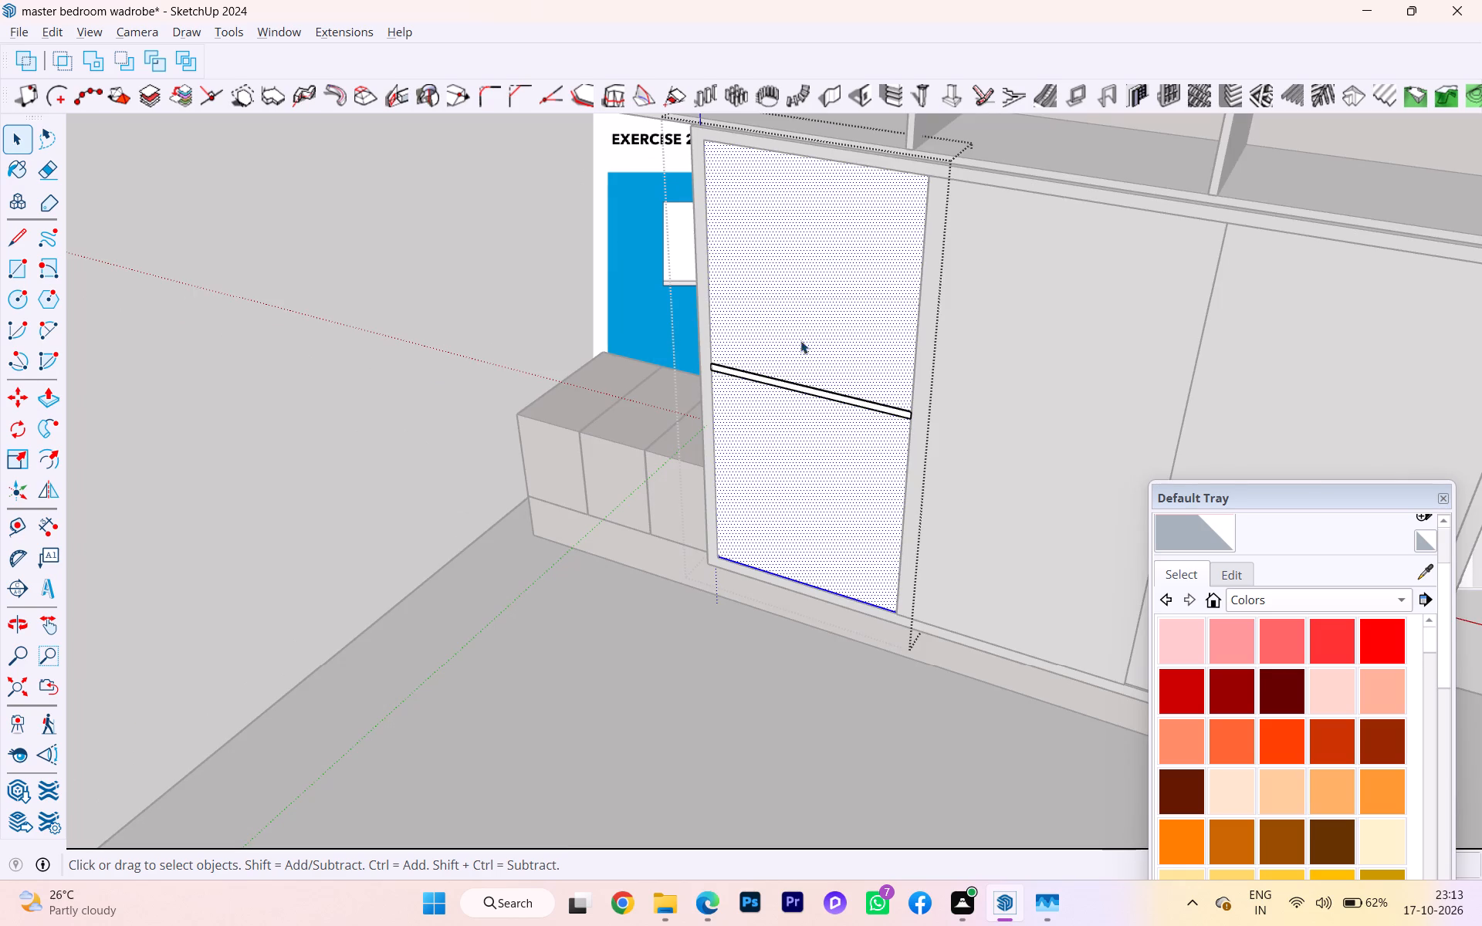
scroll(787, 346, "up", 6)
scroll(689, 367, "down", 3)
scroll(689, 367, "up", 3)
scroll(695, 367, "down", 3)
scroll(696, 367, "up", 3)
scroll(696, 367, "down", 4)
scroll(696, 367, "up", 1)
scroll(696, 367, "down", 4)
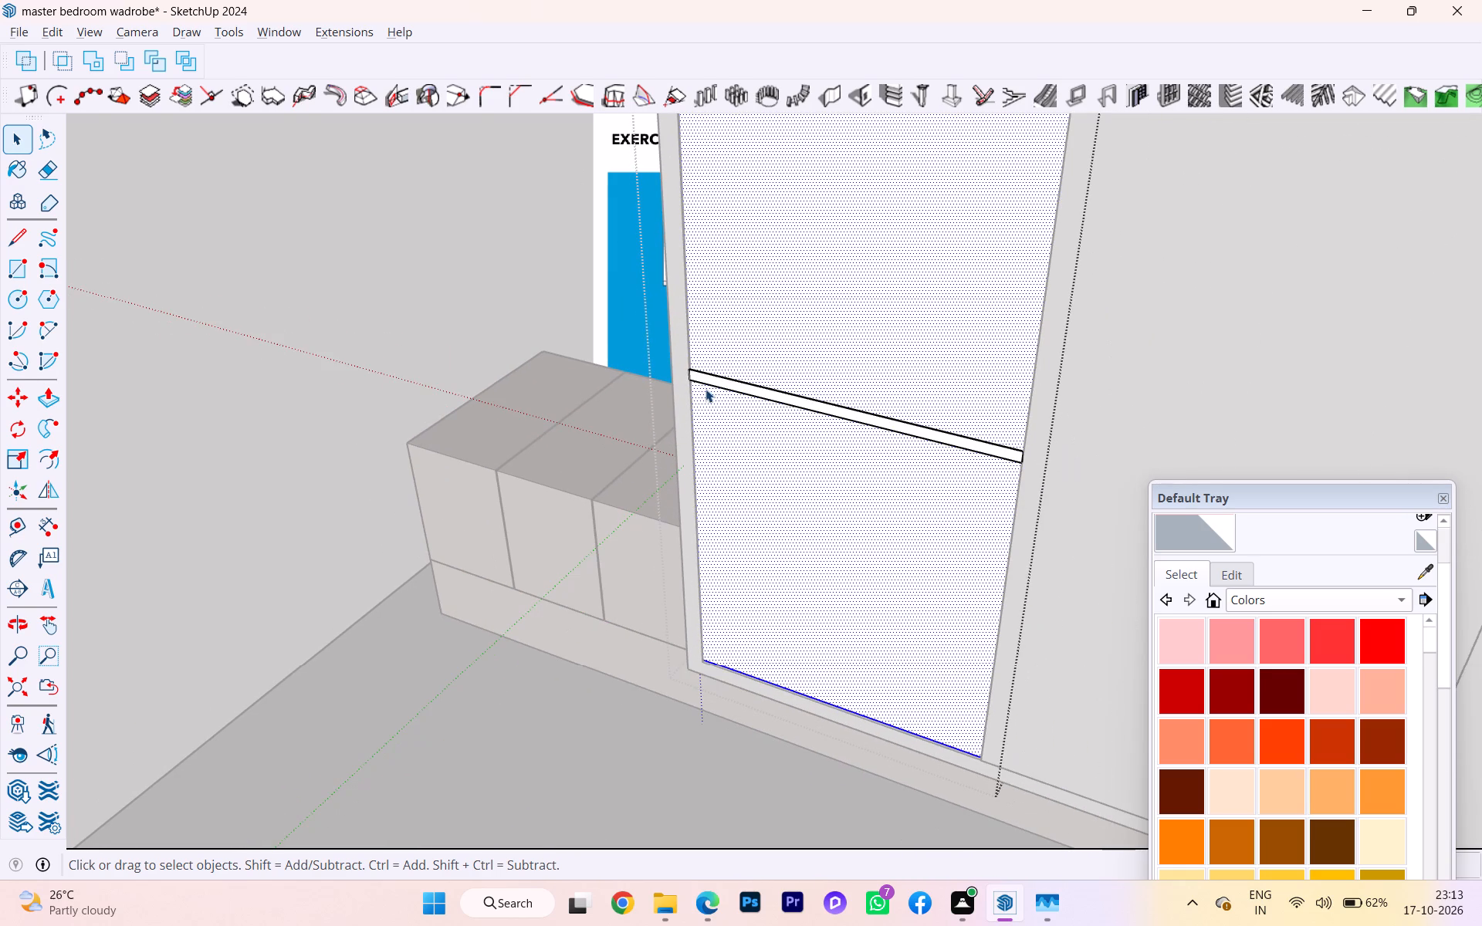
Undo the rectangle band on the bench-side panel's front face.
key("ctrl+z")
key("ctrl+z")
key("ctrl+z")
Draw a horizontal line along the red axis across the full width of the bench-side panel's front face at about mid-height.
double_click(878, 381)
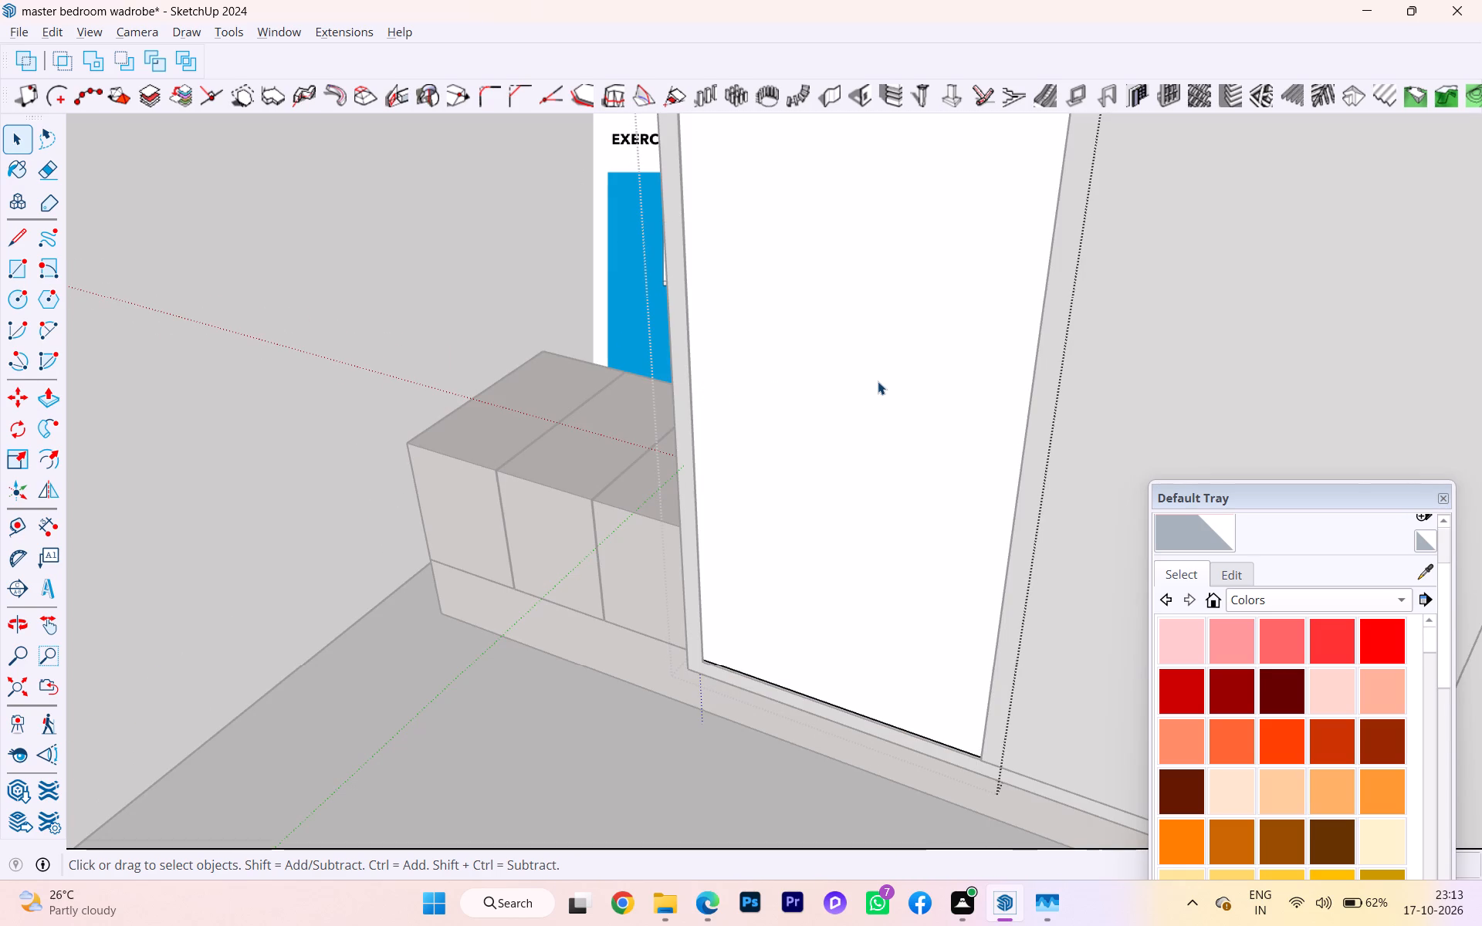
scroll(841, 404, "up", 1)
scroll(841, 404, "down", 1)
scroll(841, 404, "up", 7)
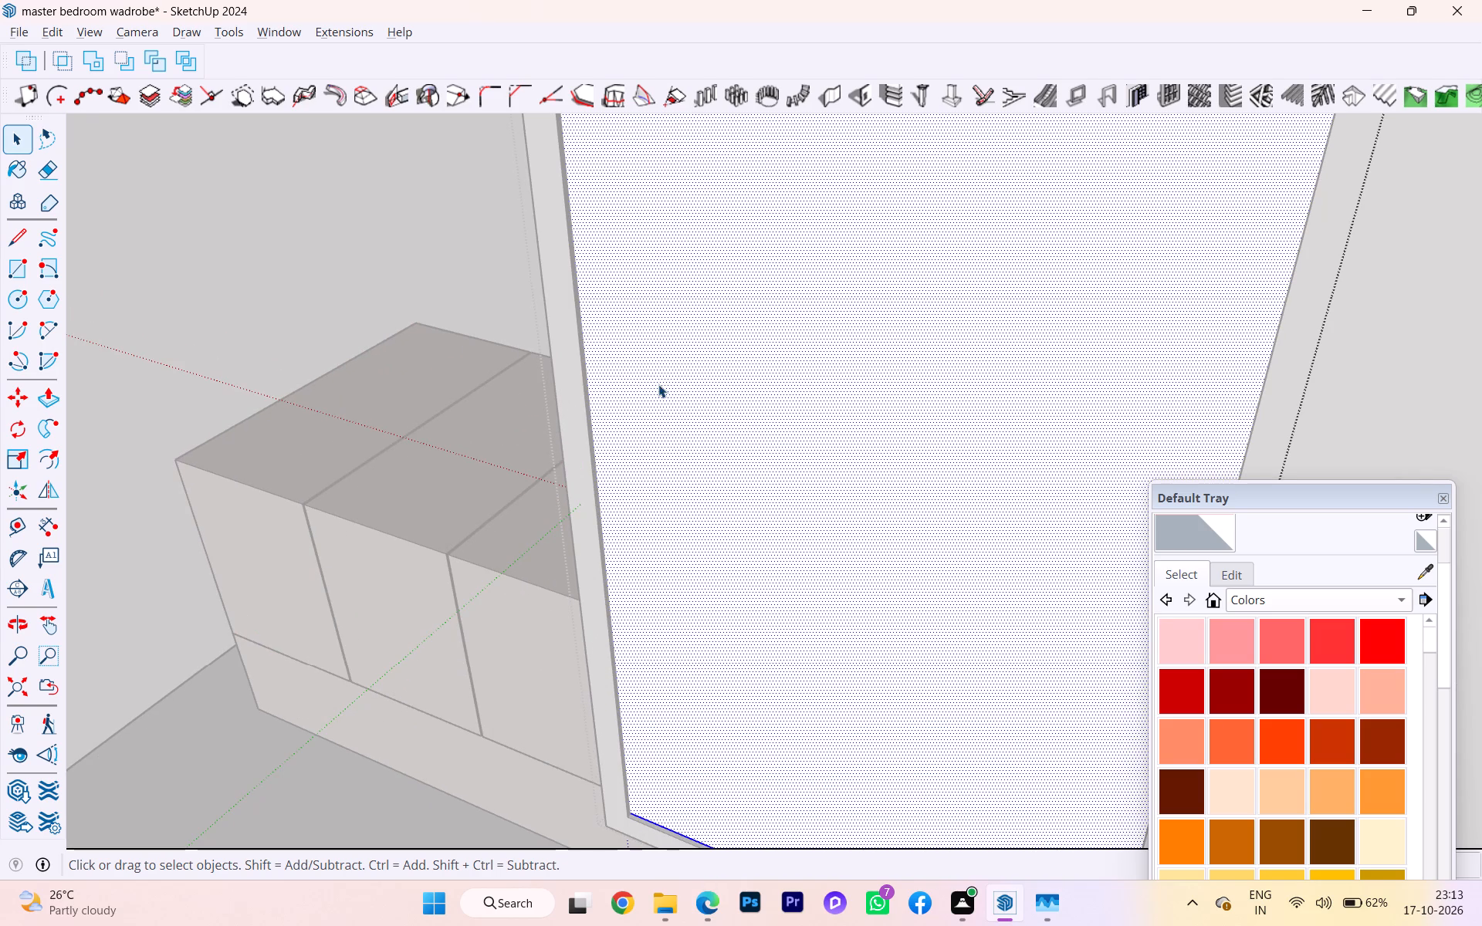
key("l")
key("Return")
scroll(613, 380, "up", 2)
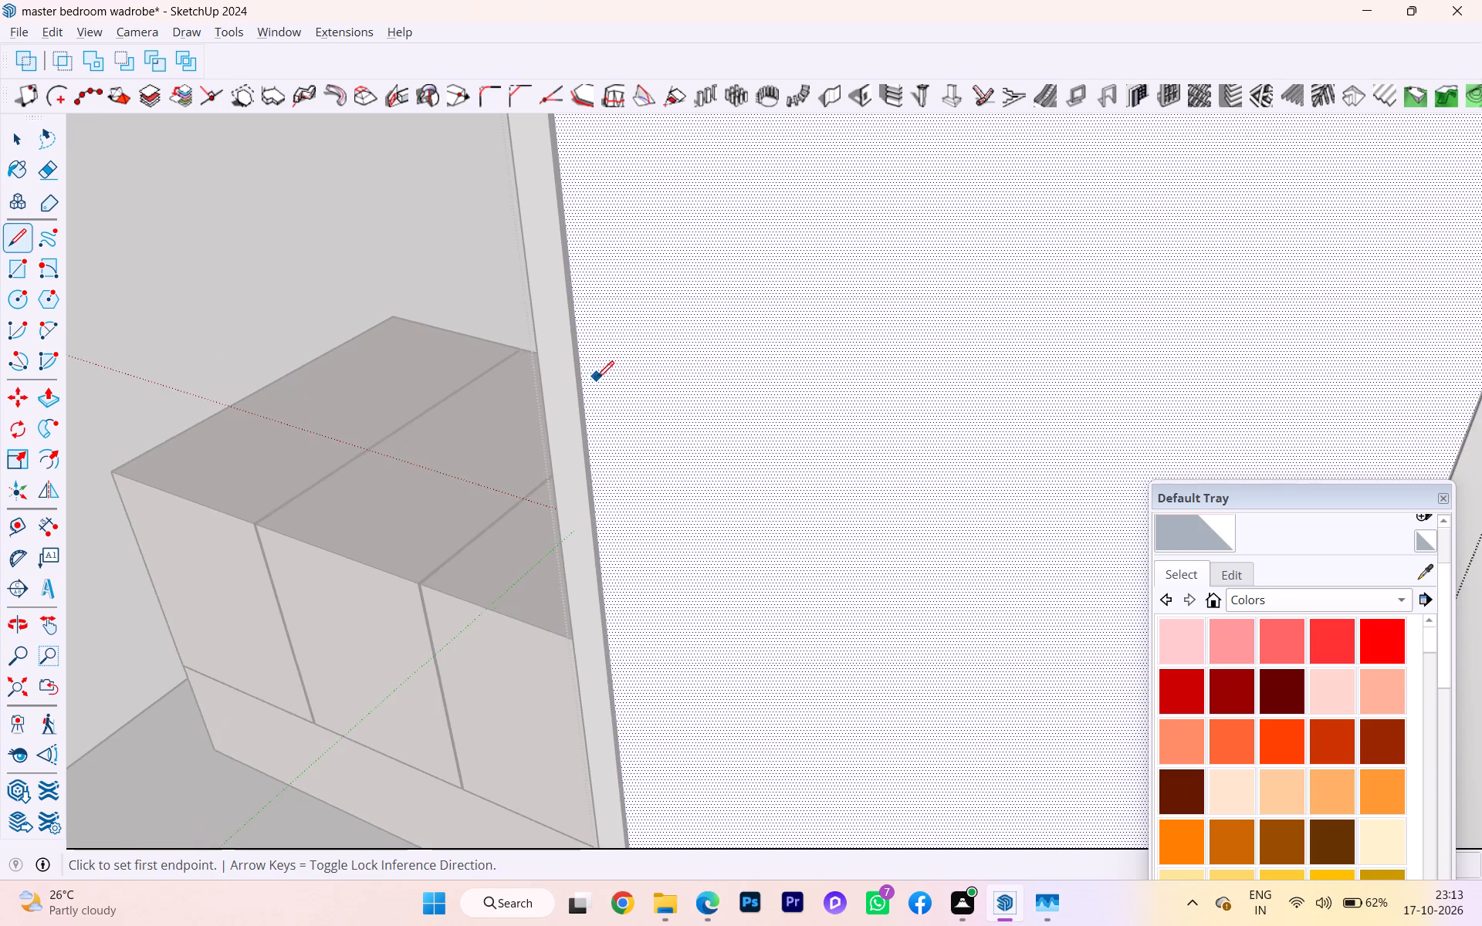
scroll(597, 378, "up", 5)
scroll(593, 373, "down", 2)
scroll(593, 373, "up", 3)
scroll(592, 373, "down", 1)
scroll(591, 373, "up", 9)
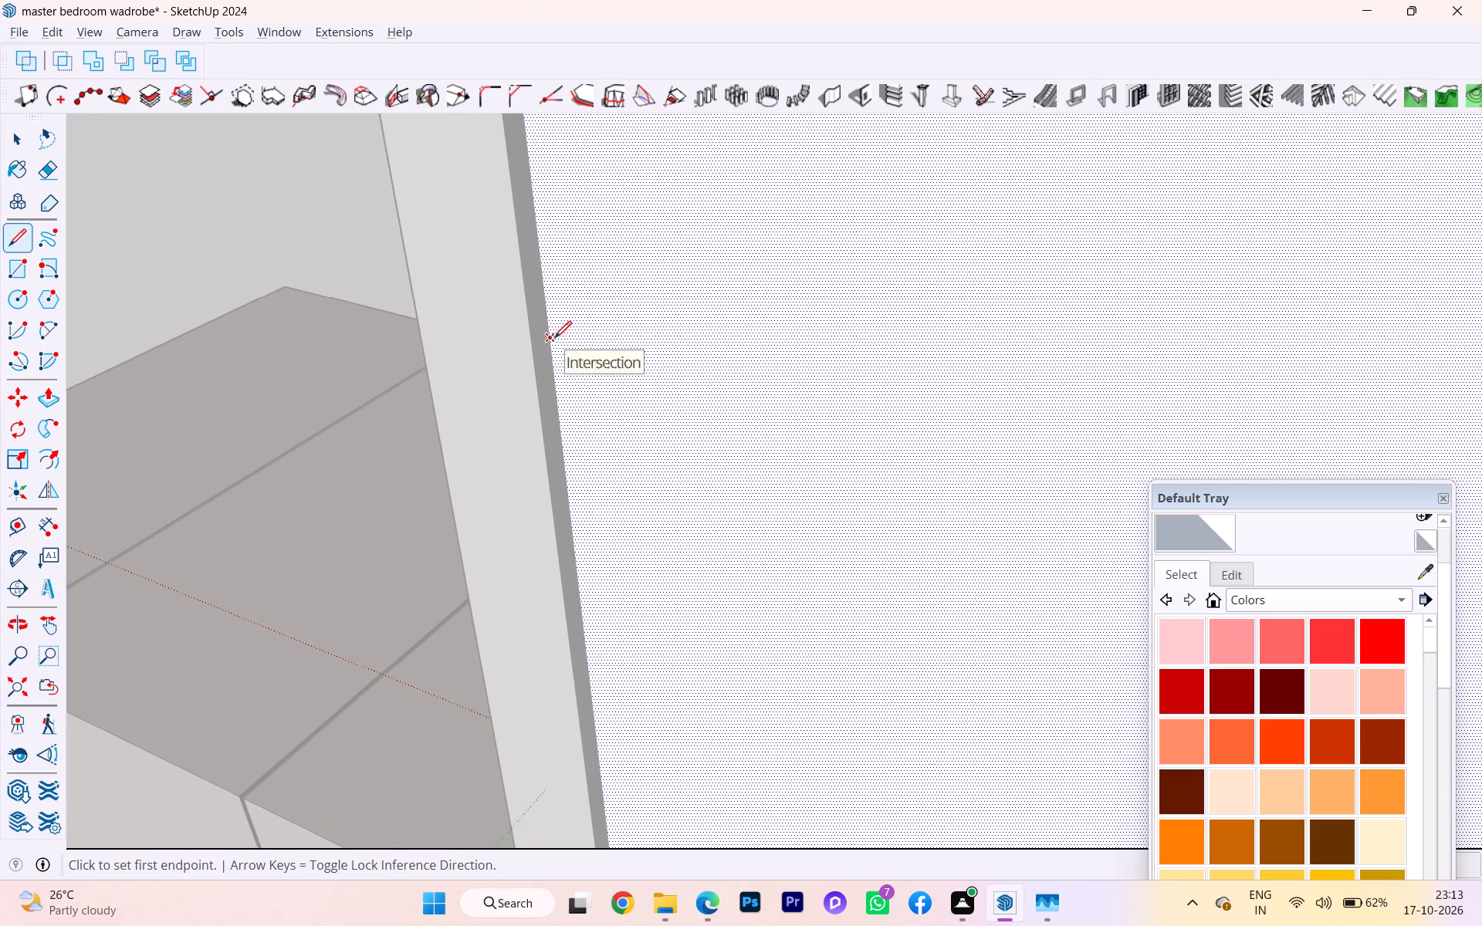
left_click(554, 338)
scroll(746, 380, "down", 5)
scroll(655, 393, "down", 2)
scroll(649, 394, "up", 1)
scroll(649, 394, "down", 2)
scroll(648, 394, "up", 2)
scroll(657, 388, "down", 5)
scroll(657, 388, "up", 1)
scroll(657, 388, "down", 4)
scroll(610, 383, "up", 7)
scroll(610, 383, "down", 1)
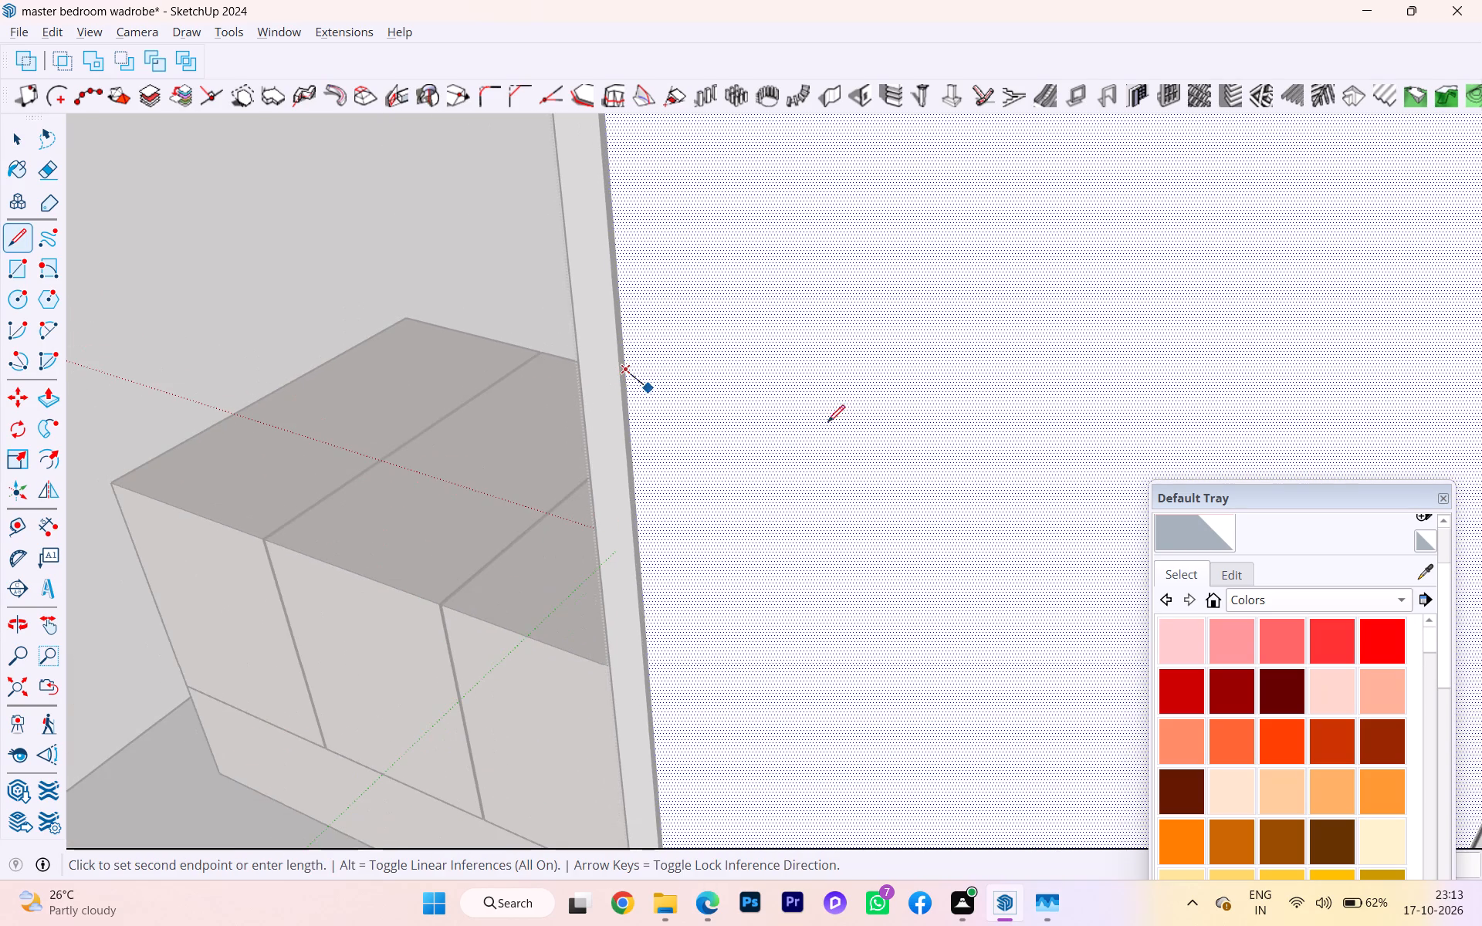
key("Right")
scroll(873, 430, "down", 9)
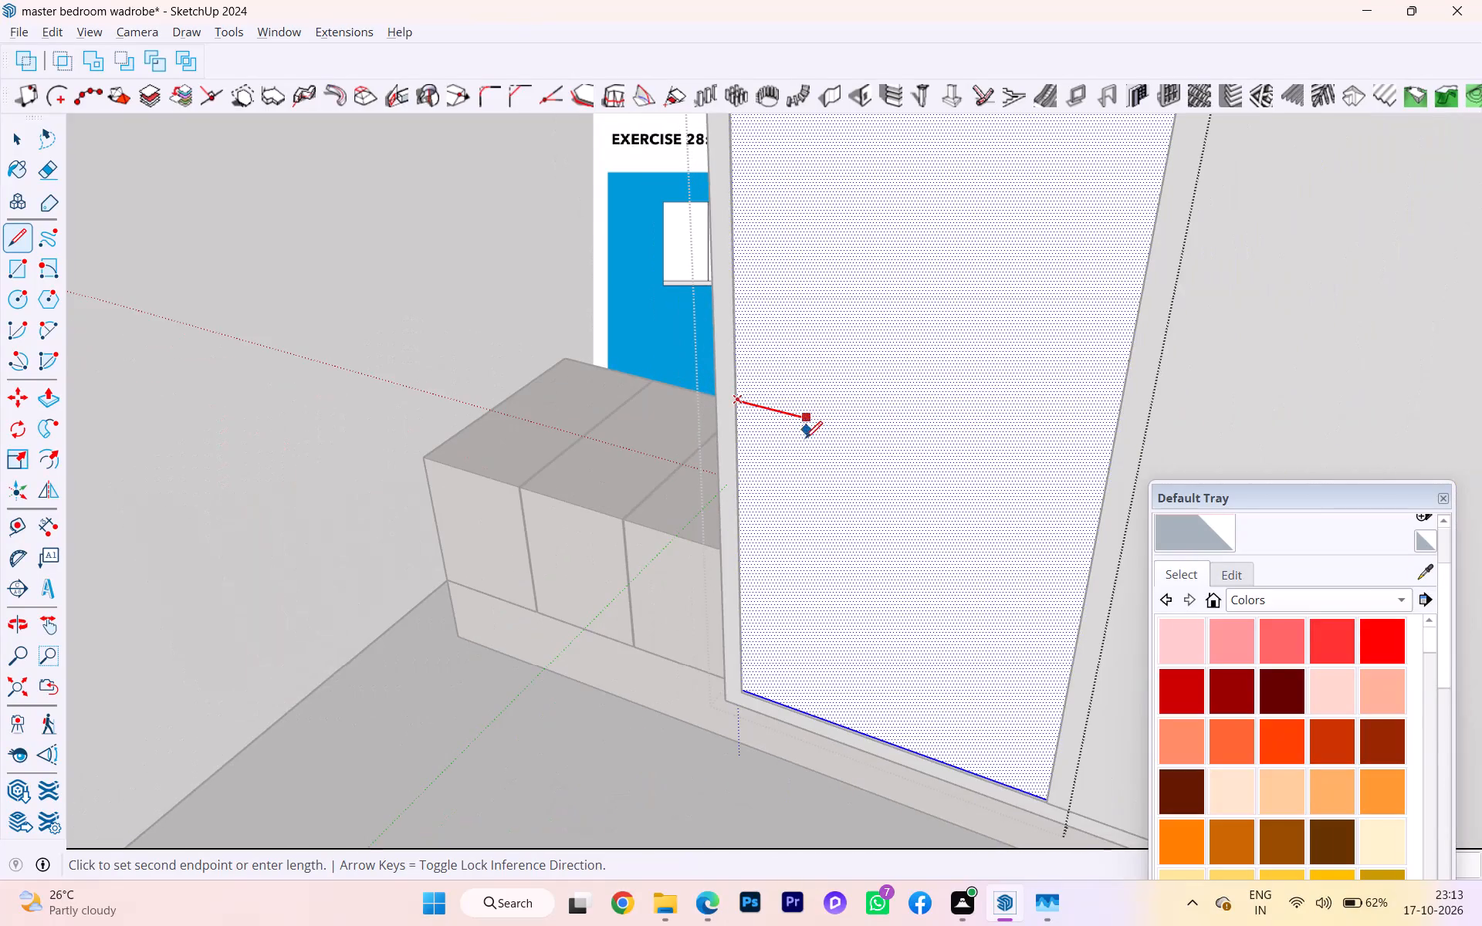
scroll(860, 443, "down", 2)
scroll(1049, 461, "down", 7)
middle_click_drag(1059, 453, 1095, 385)
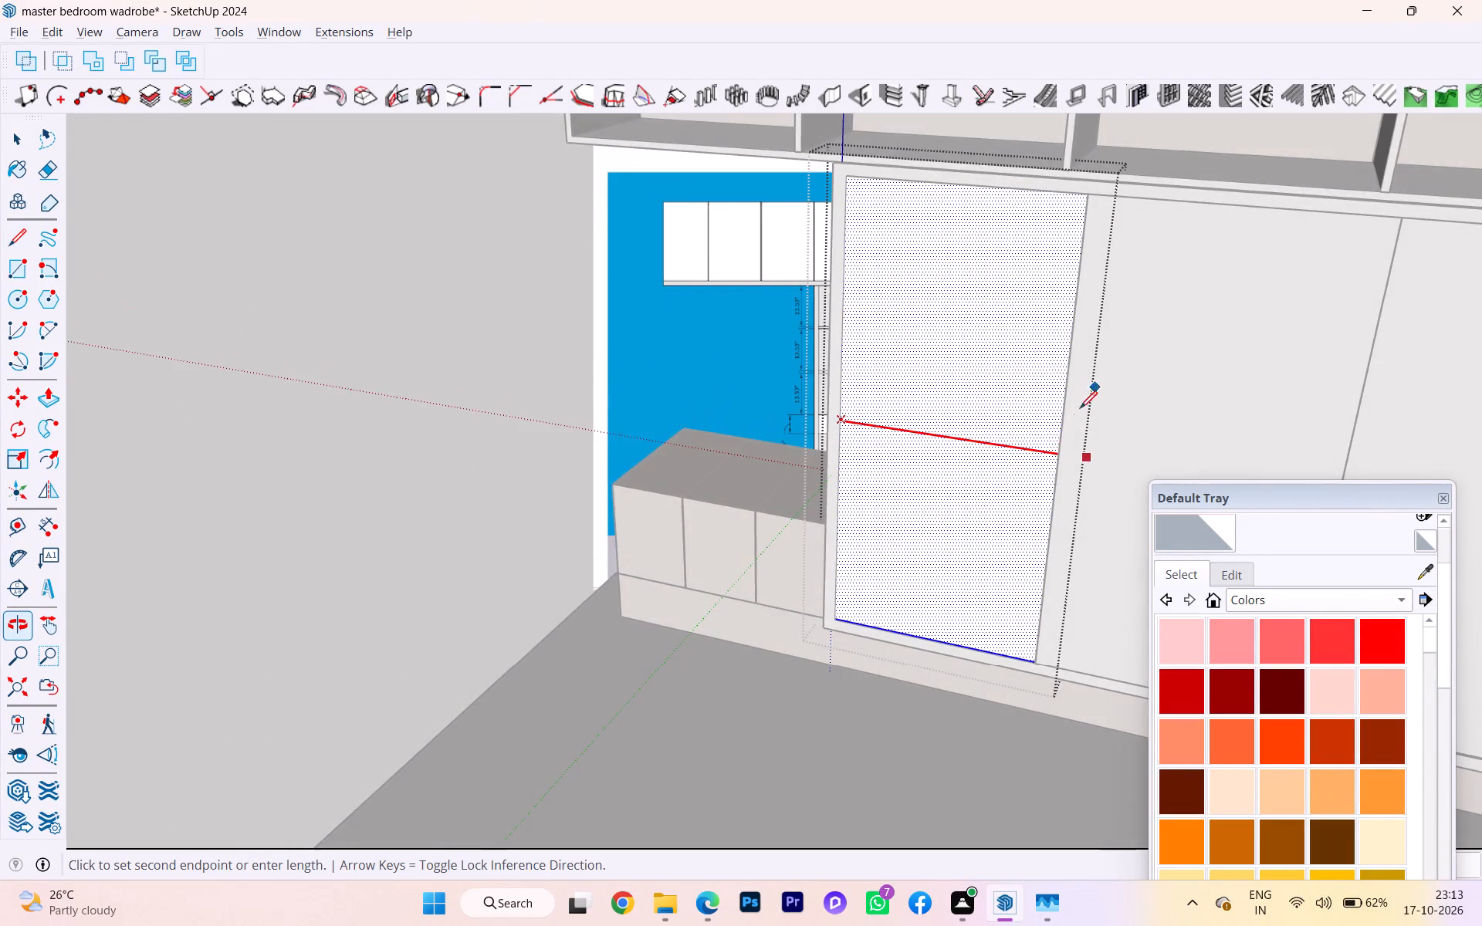
scroll(1061, 430, "up", 2)
scroll(1061, 436, "down", 1)
scroll(1061, 438, "up", 4)
scroll(1062, 468, "down", 3)
scroll(1062, 468, "up", 4)
scroll(1045, 460, "down", 1)
scroll(1045, 460, "up", 3)
scroll(1045, 460, "down", 1)
scroll(1045, 460, "up", 3)
left_click(1069, 465)
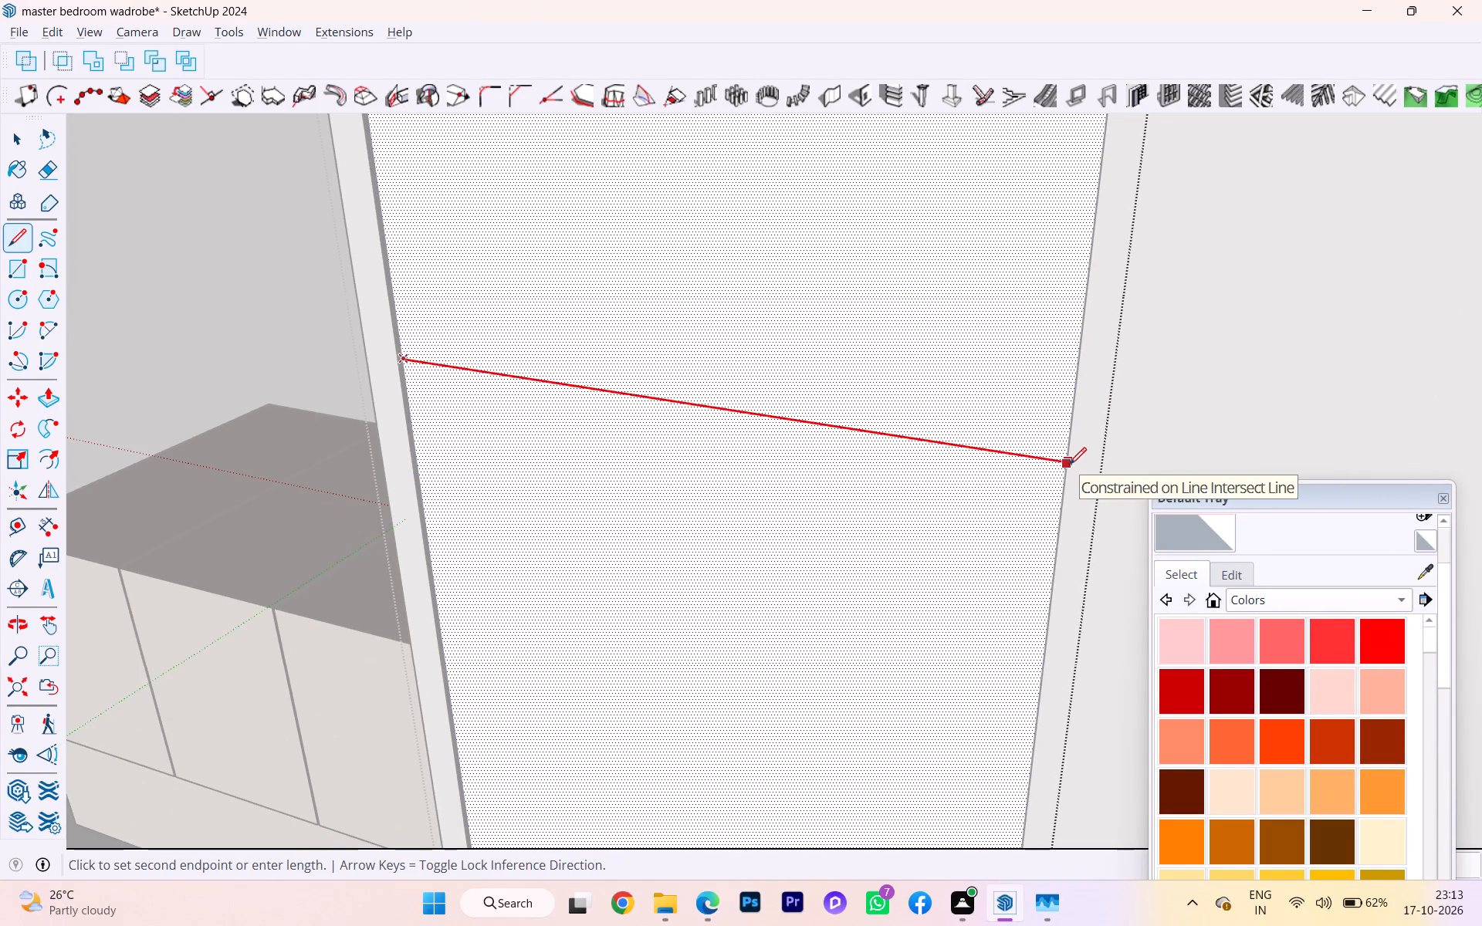
key("space")
Copy the horizontal line 4 mm upward on the bench-side panel's front face.
left_click(1022, 452)
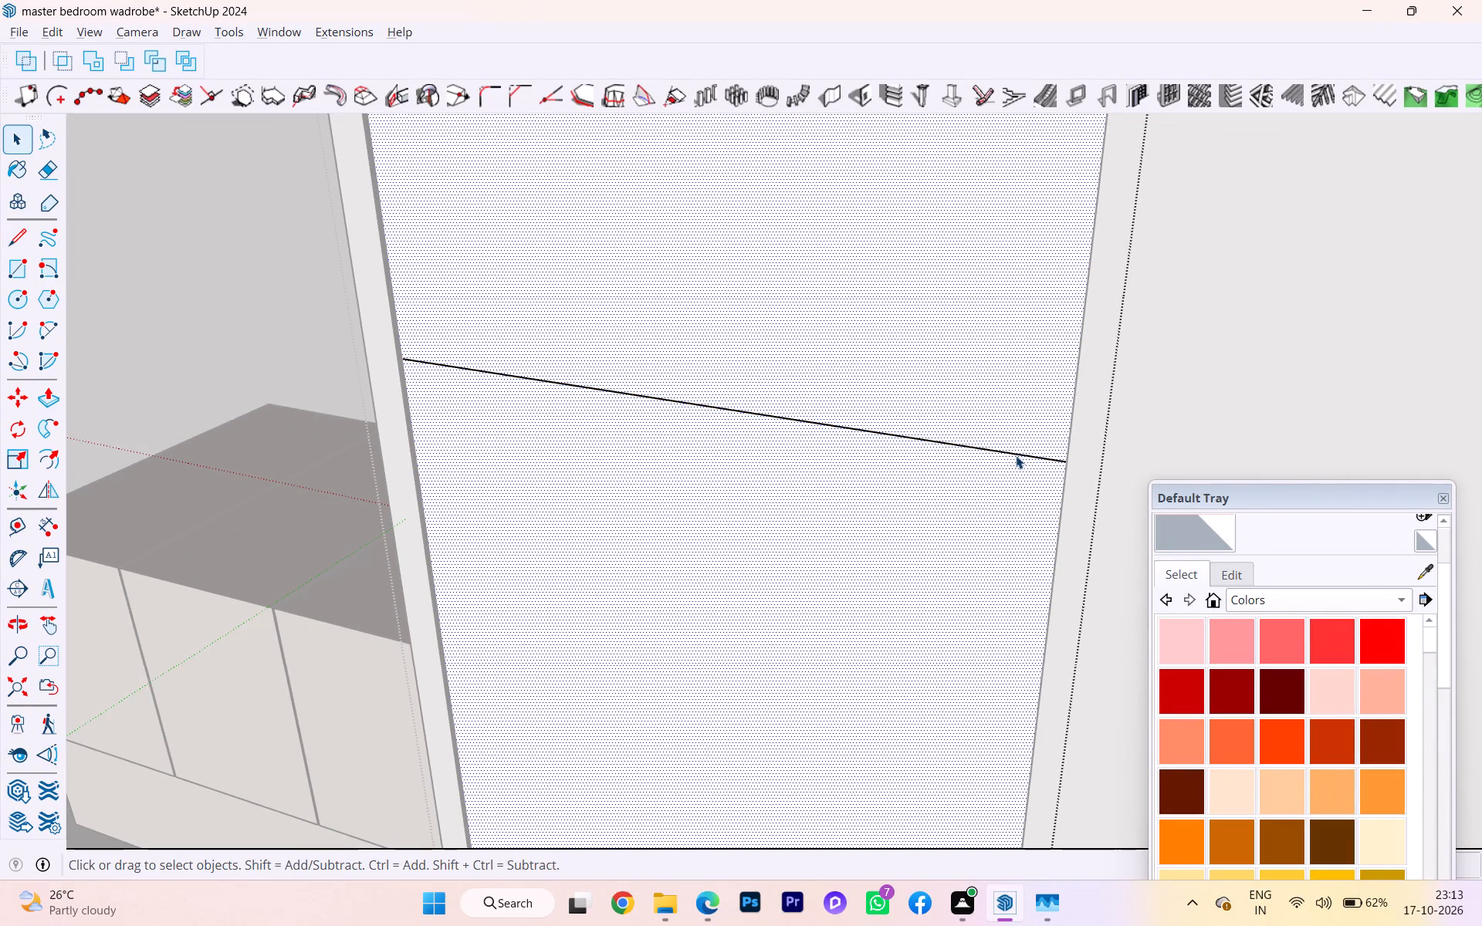
left_click(1015, 456)
key("m")
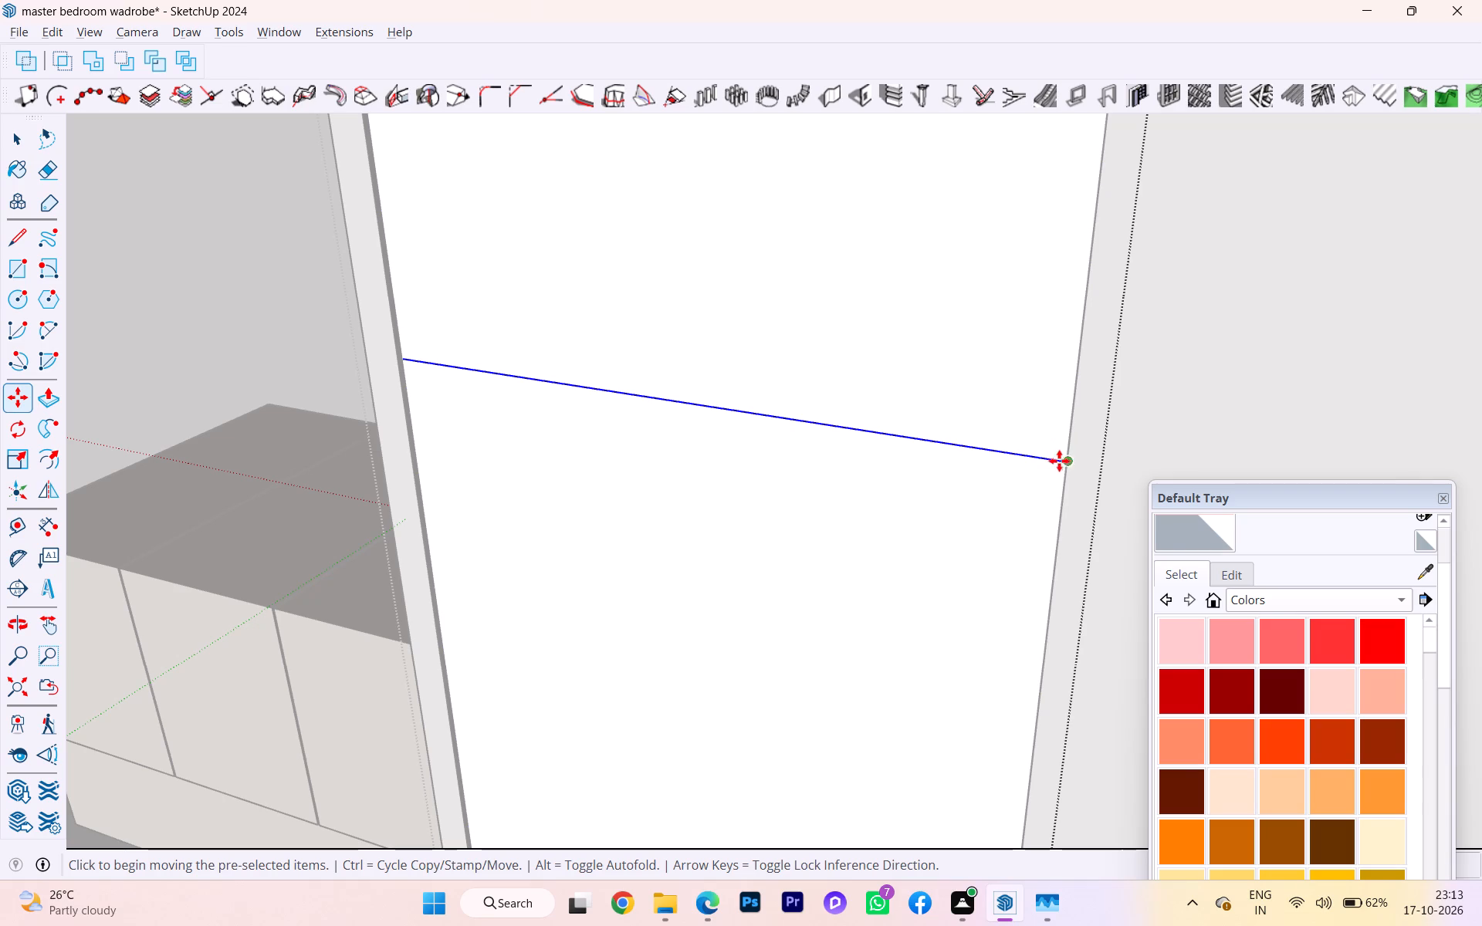
left_click(1064, 460)
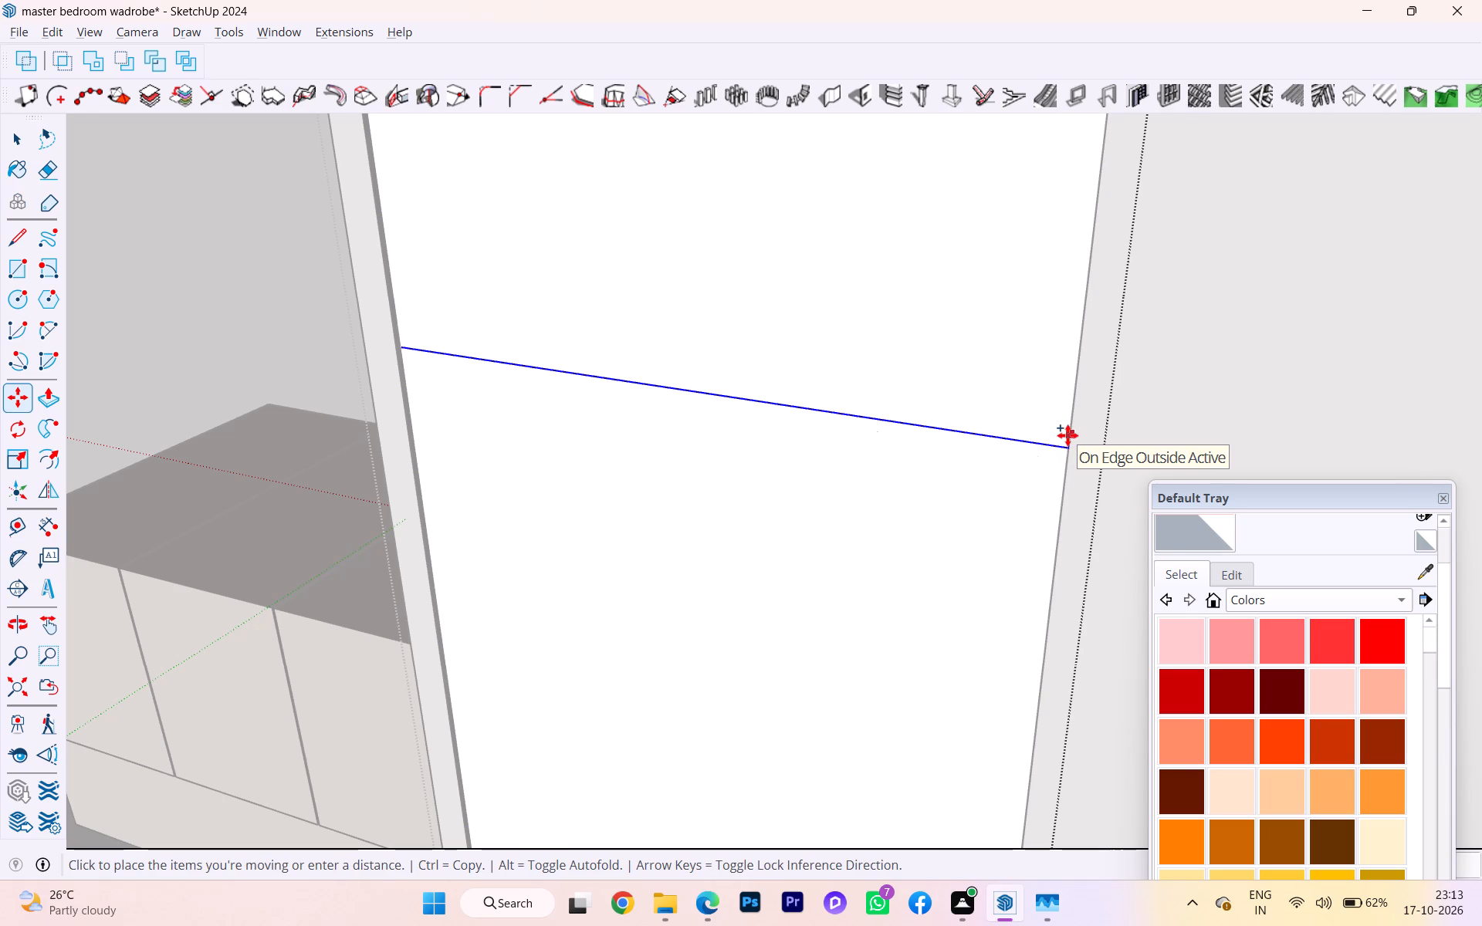
key("4")
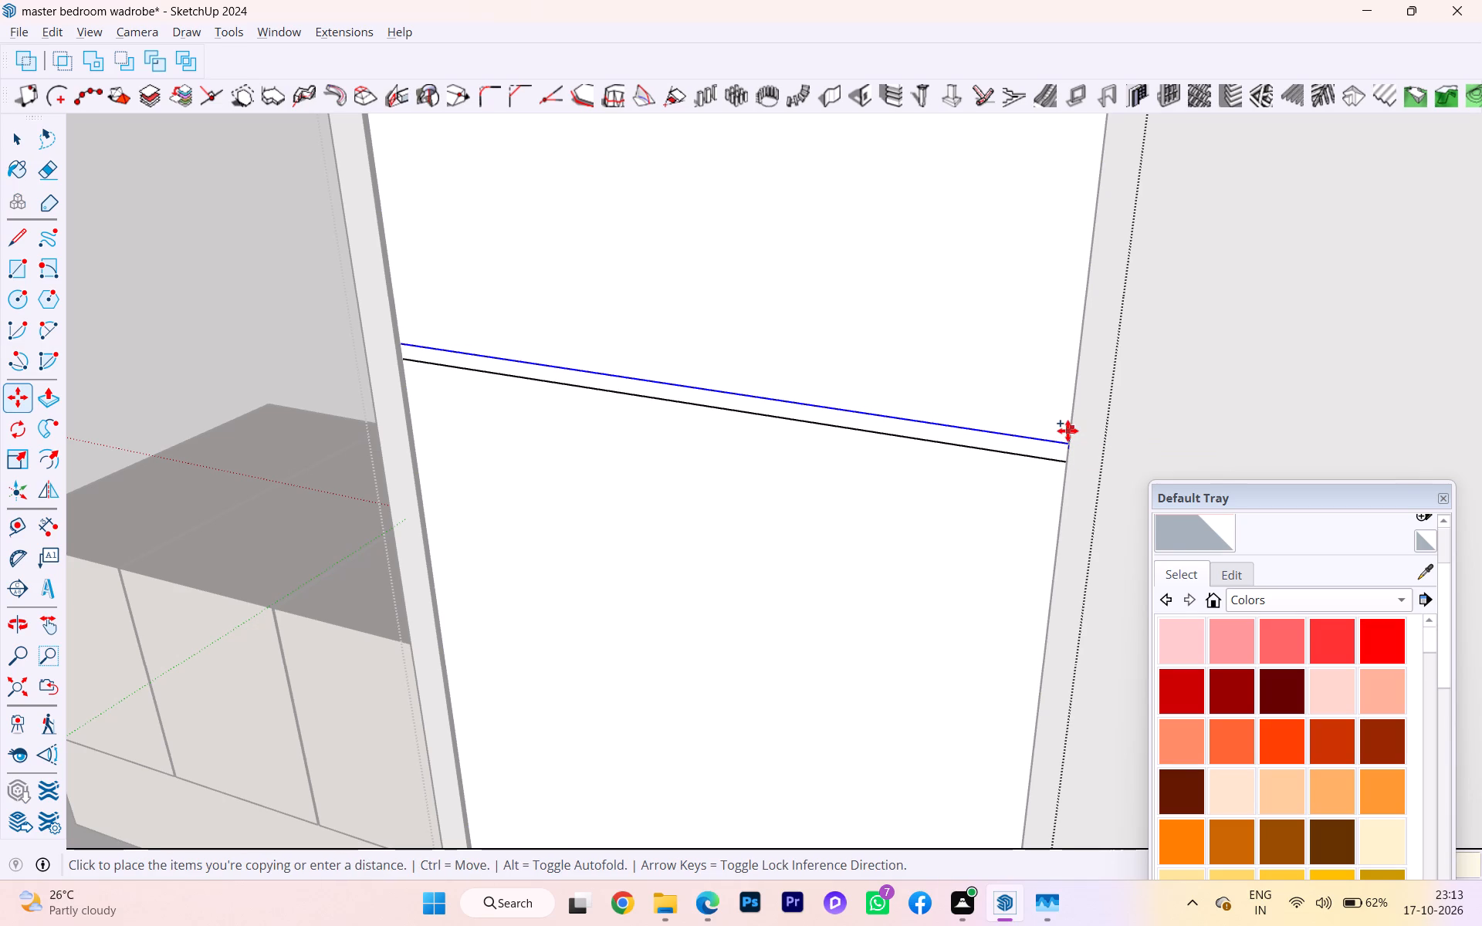
type("mm")
key("Return")
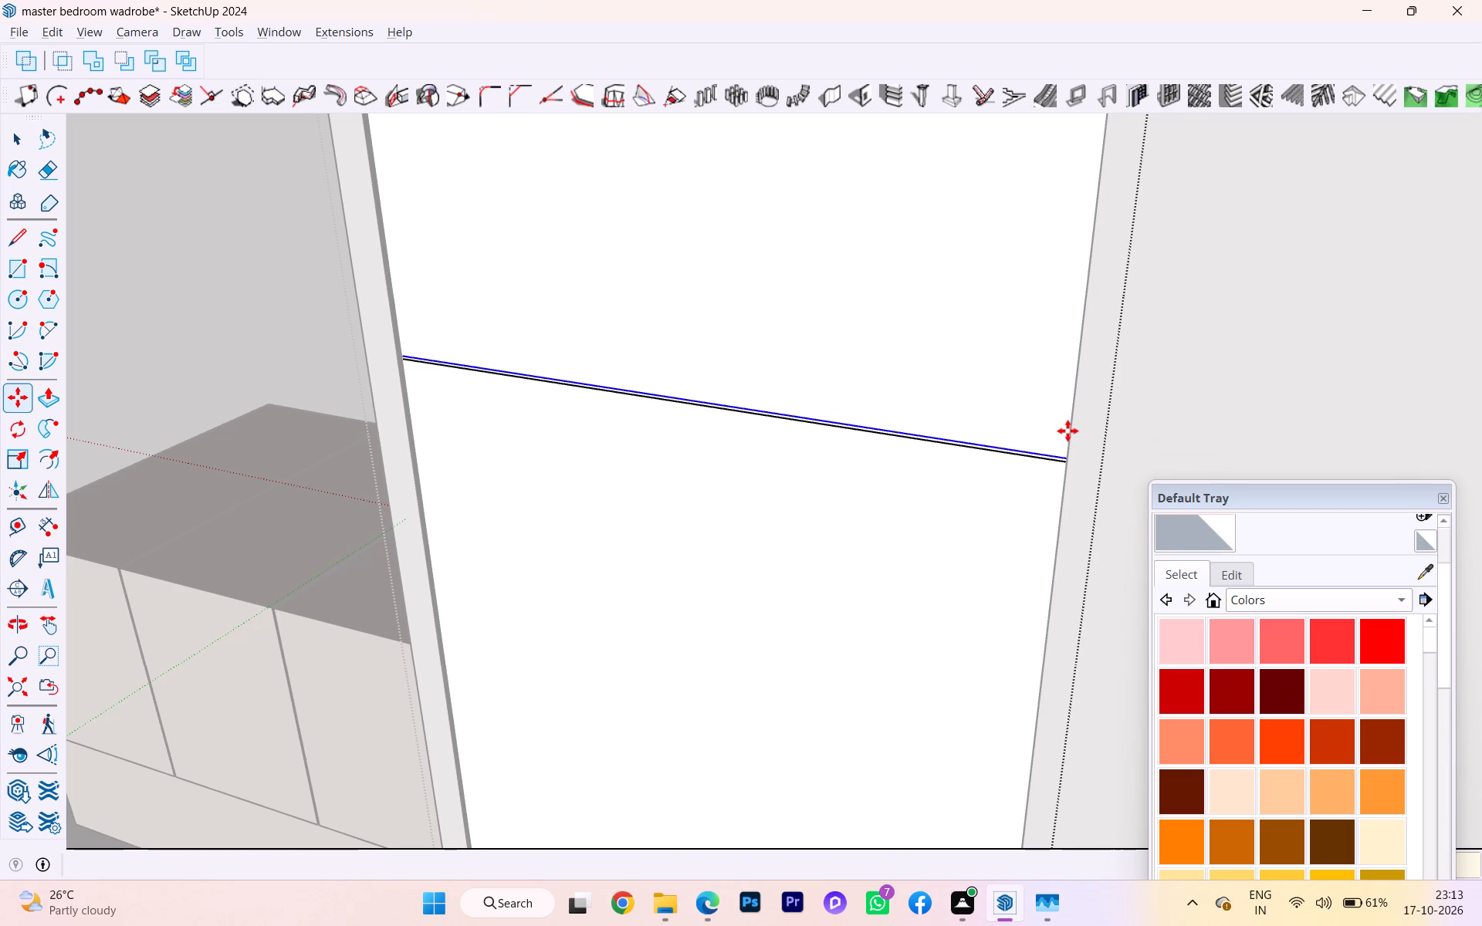
Undo the 4 mm copy of the horizontal line on the bench-side panel.
key("ctrl+z")
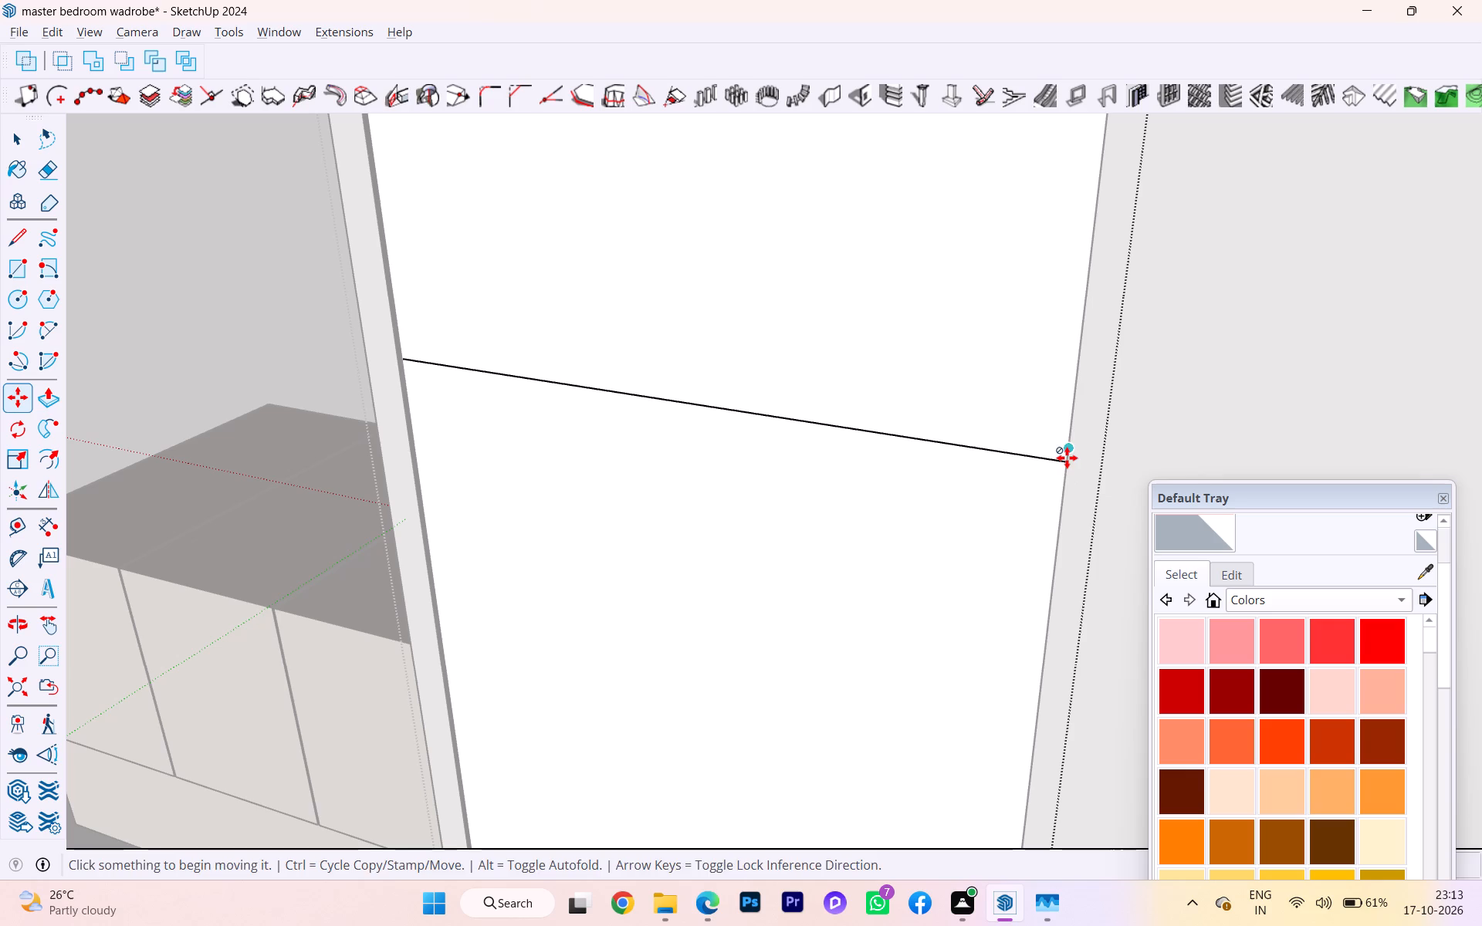
Copy the horizontal line 6" straight up along the blue axis on the bench-side panel's front face.
left_click(1067, 458)
left_click(1067, 461)
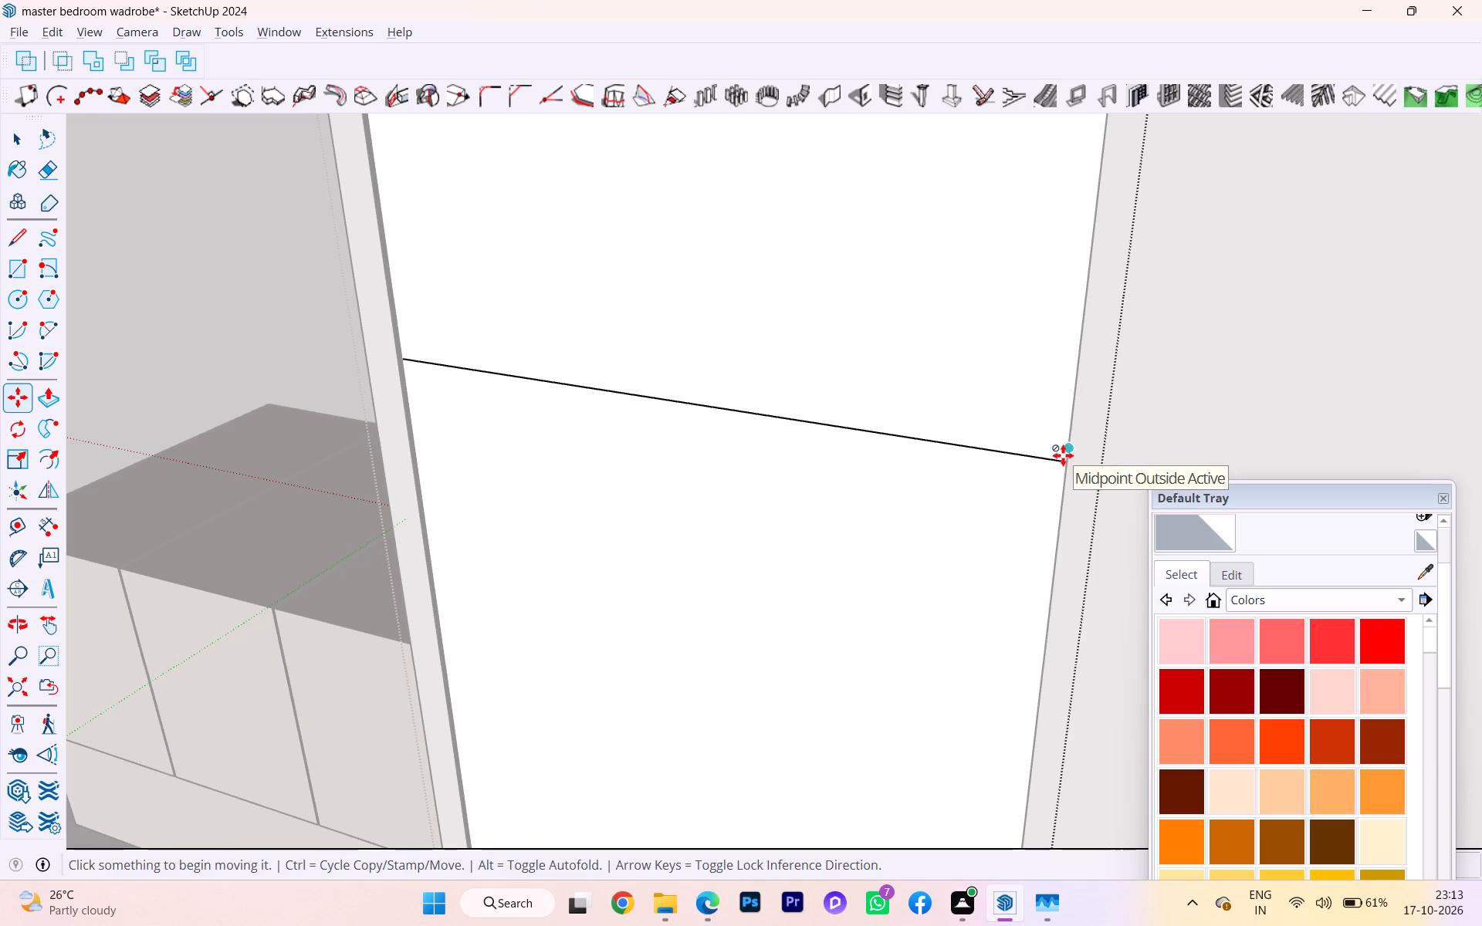
key("space")
left_click(1017, 455)
key("m")
key("Return")
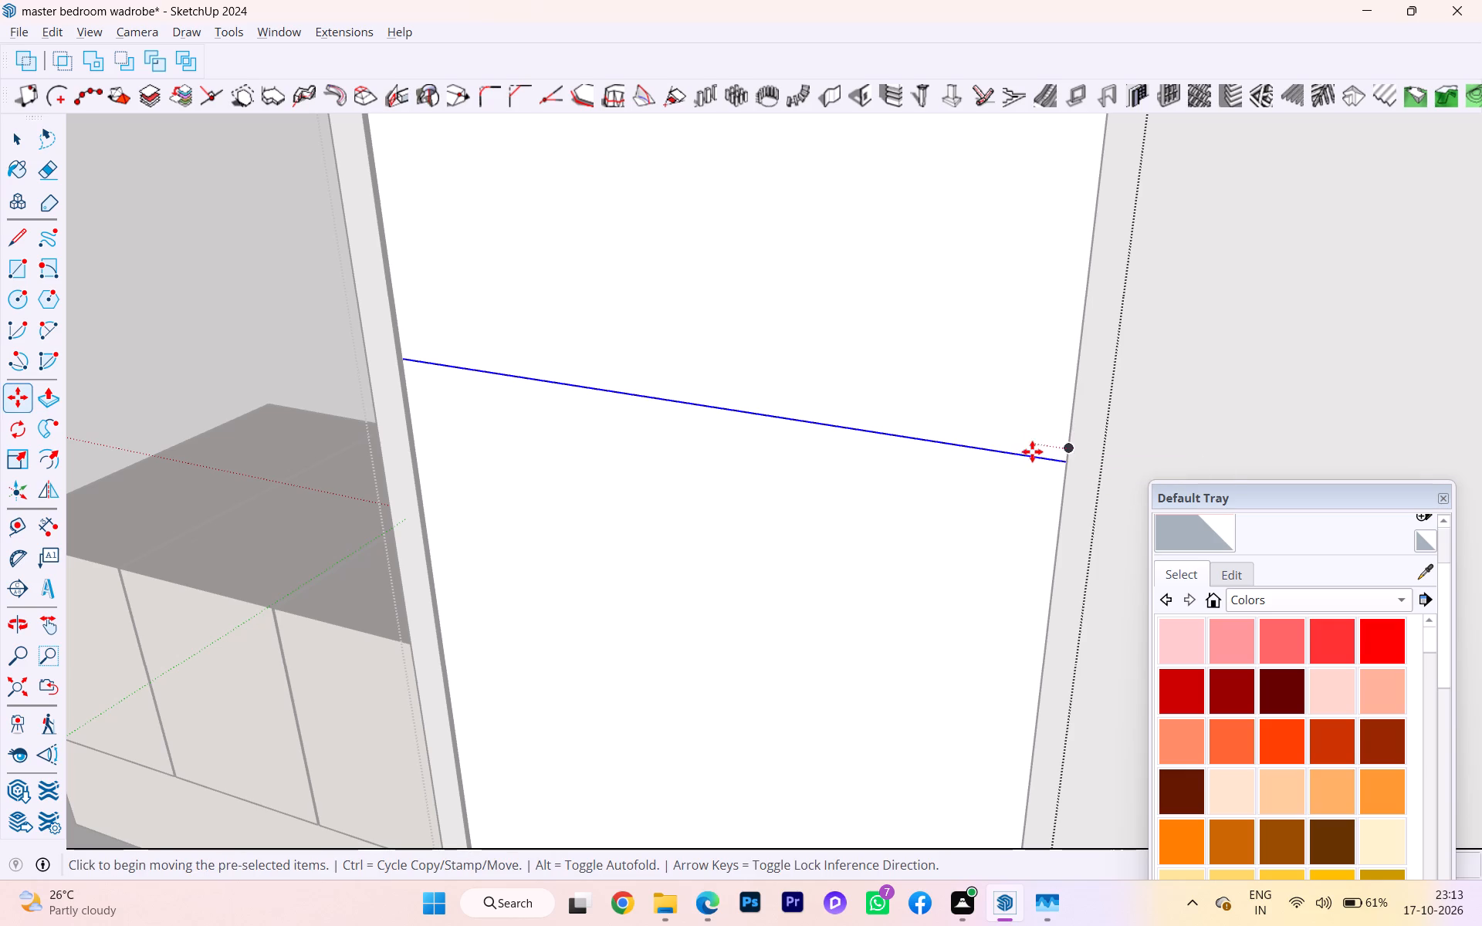
left_click(1032, 457)
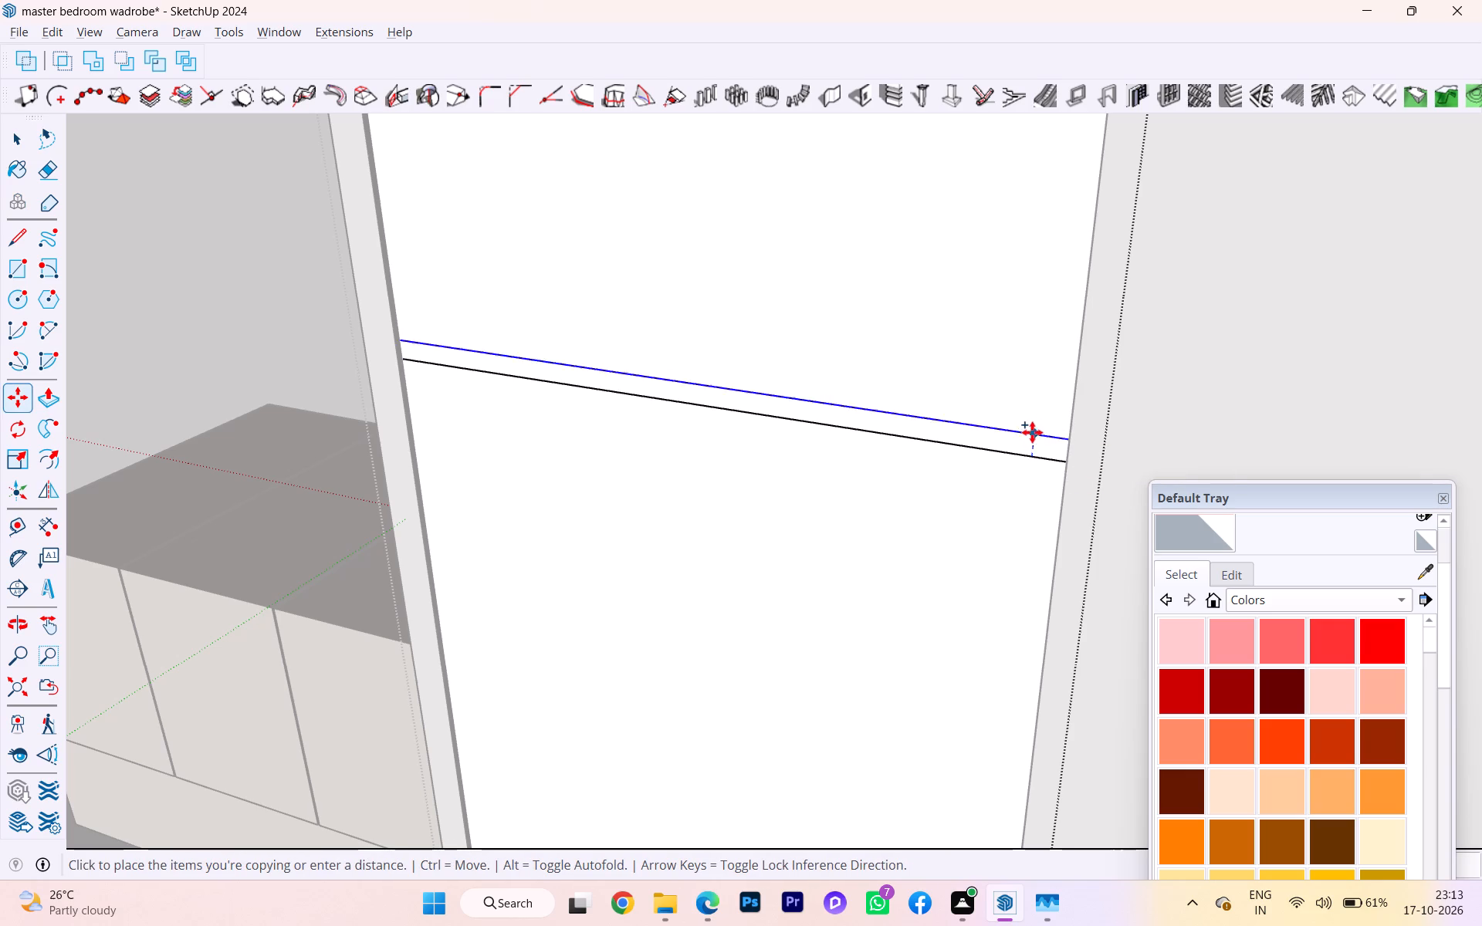
key("Up")
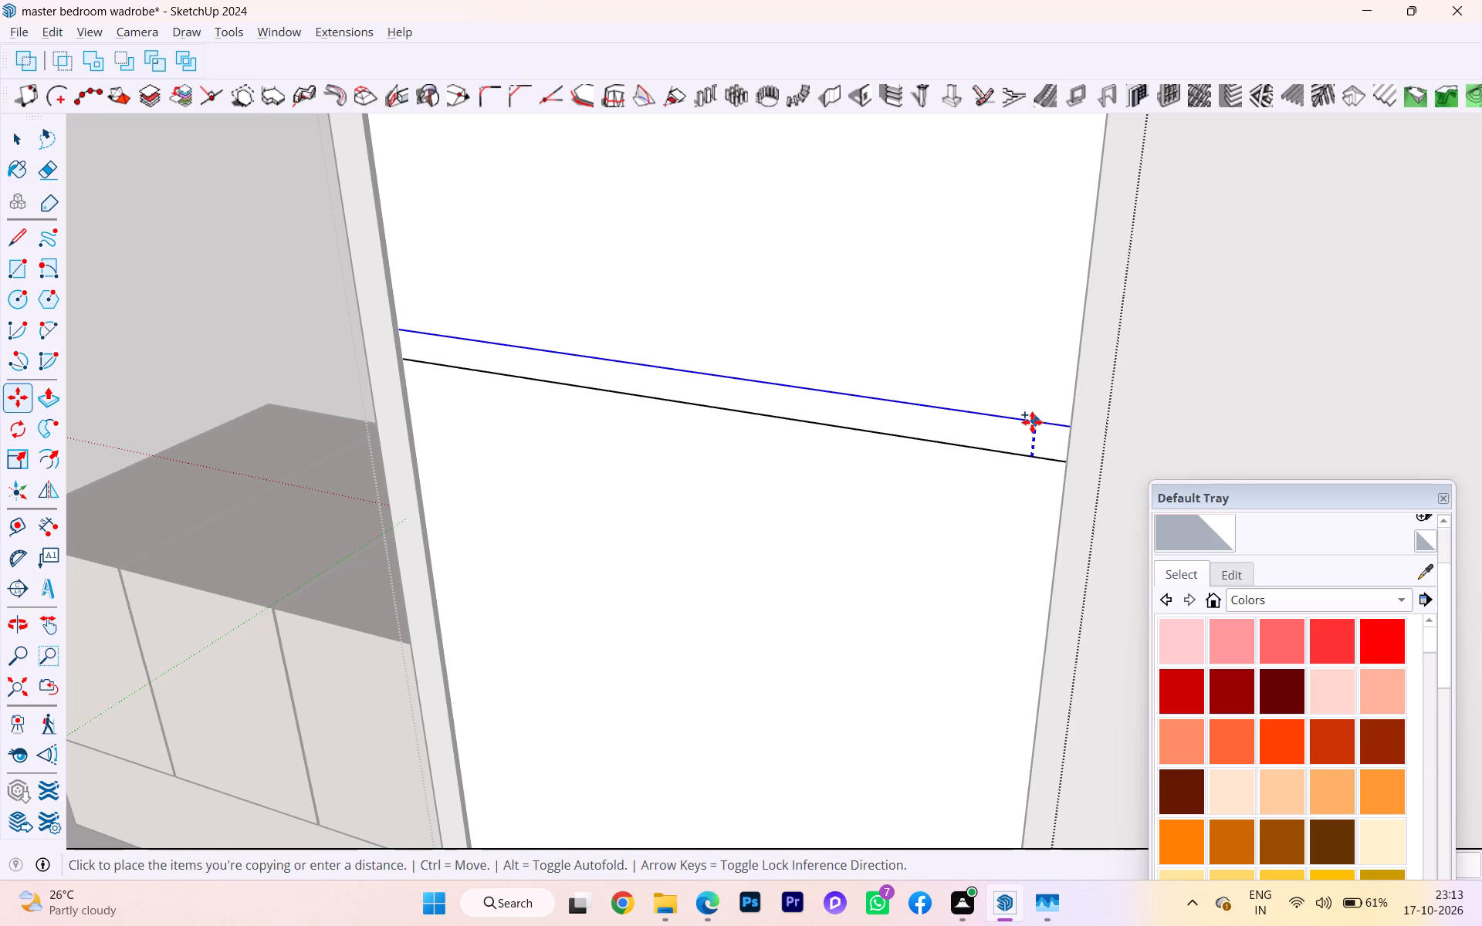
key("1")
key("BackSpace")
key("6")
key("shift+quotedbl")
key("Return")
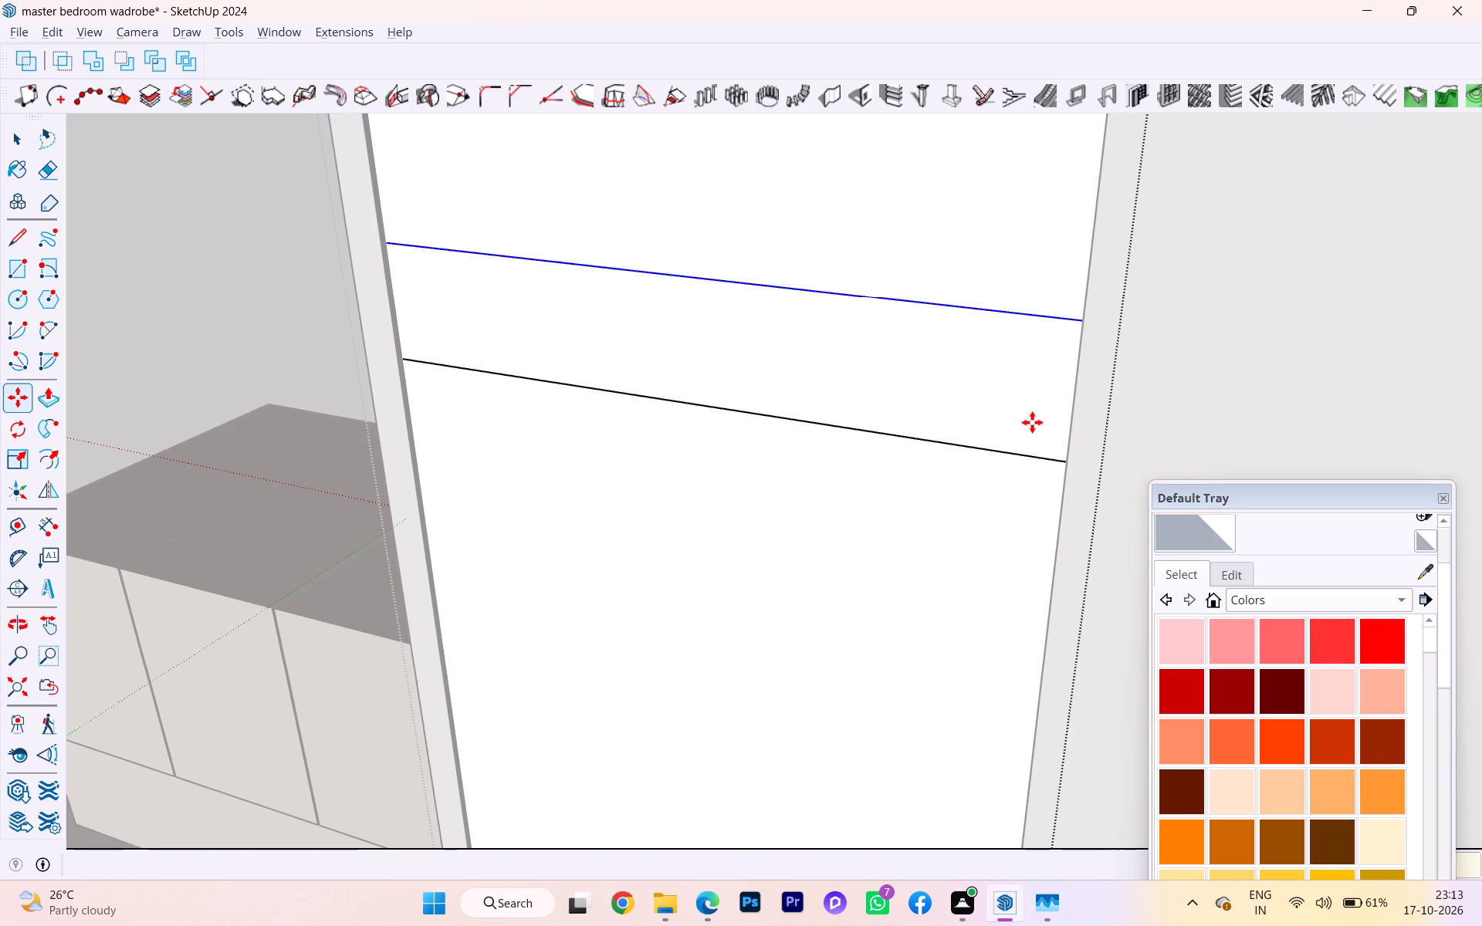
Check by selecting the front face above and between the two horizontal lines whether they divide the bench-side panel.
scroll(695, 438, "down", 4)
scroll(696, 438, "up", 5)
scroll(696, 438, "down", 1)
scroll(696, 438, "up", 3)
scroll(696, 438, "down", 3)
scroll(748, 488, "up", 3)
scroll(748, 488, "down", 1)
scroll(749, 489, "up", 1)
scroll(749, 492, "down", 4)
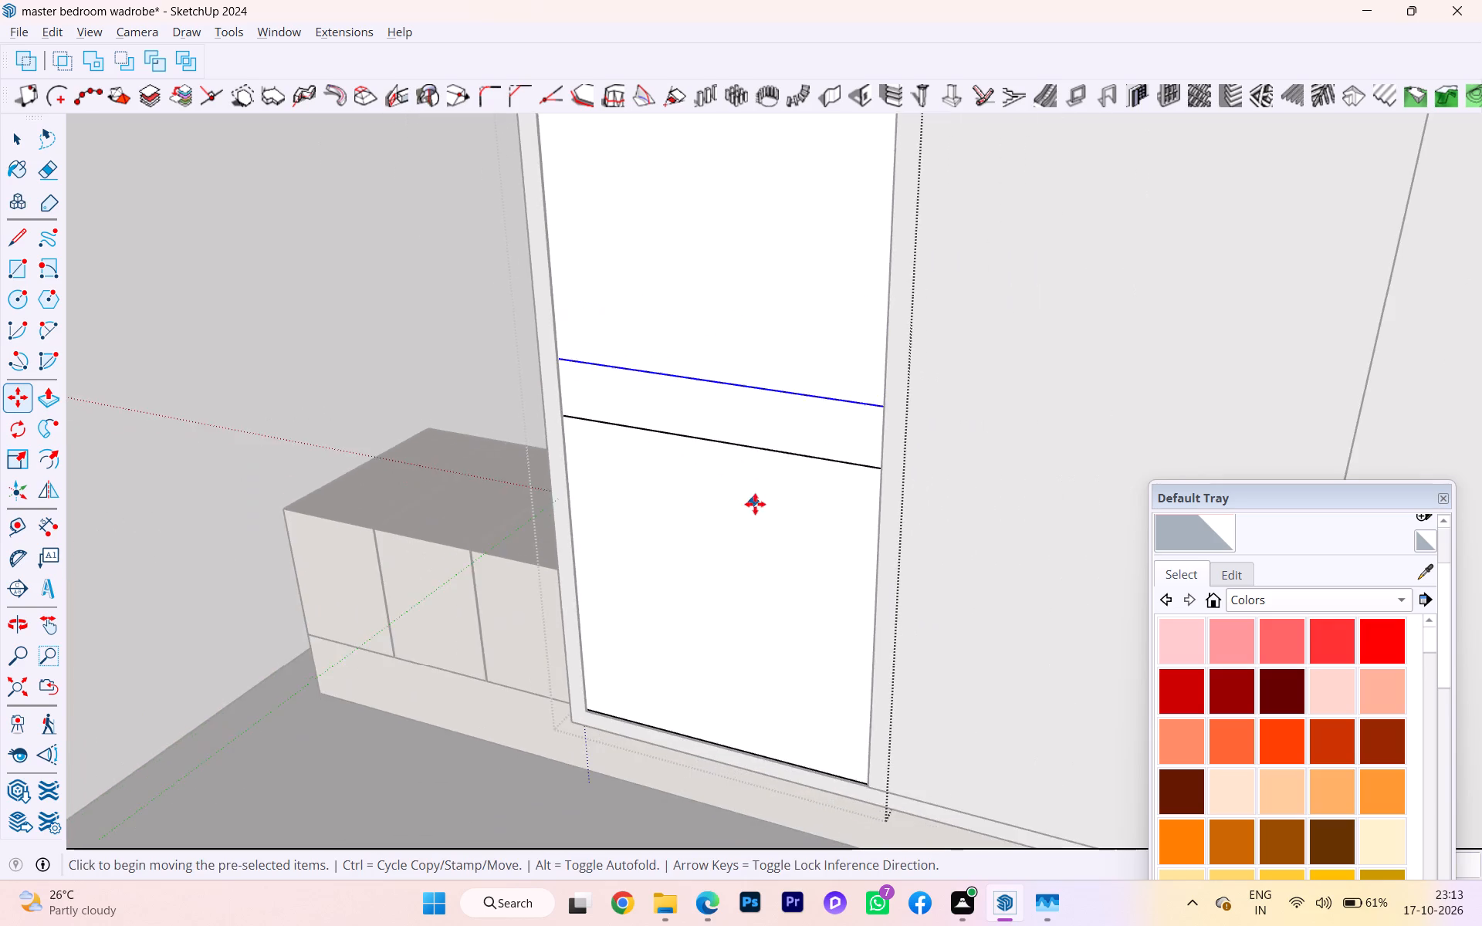
scroll(755, 504, "down", 4)
scroll(753, 519, "up", 2)
scroll(753, 519, "down", 1)
scroll(750, 524, "up", 4)
scroll(750, 523, "down", 5)
scroll(628, 527, "down", 2)
scroll(624, 528, "up", 3)
scroll(621, 528, "down", 3)
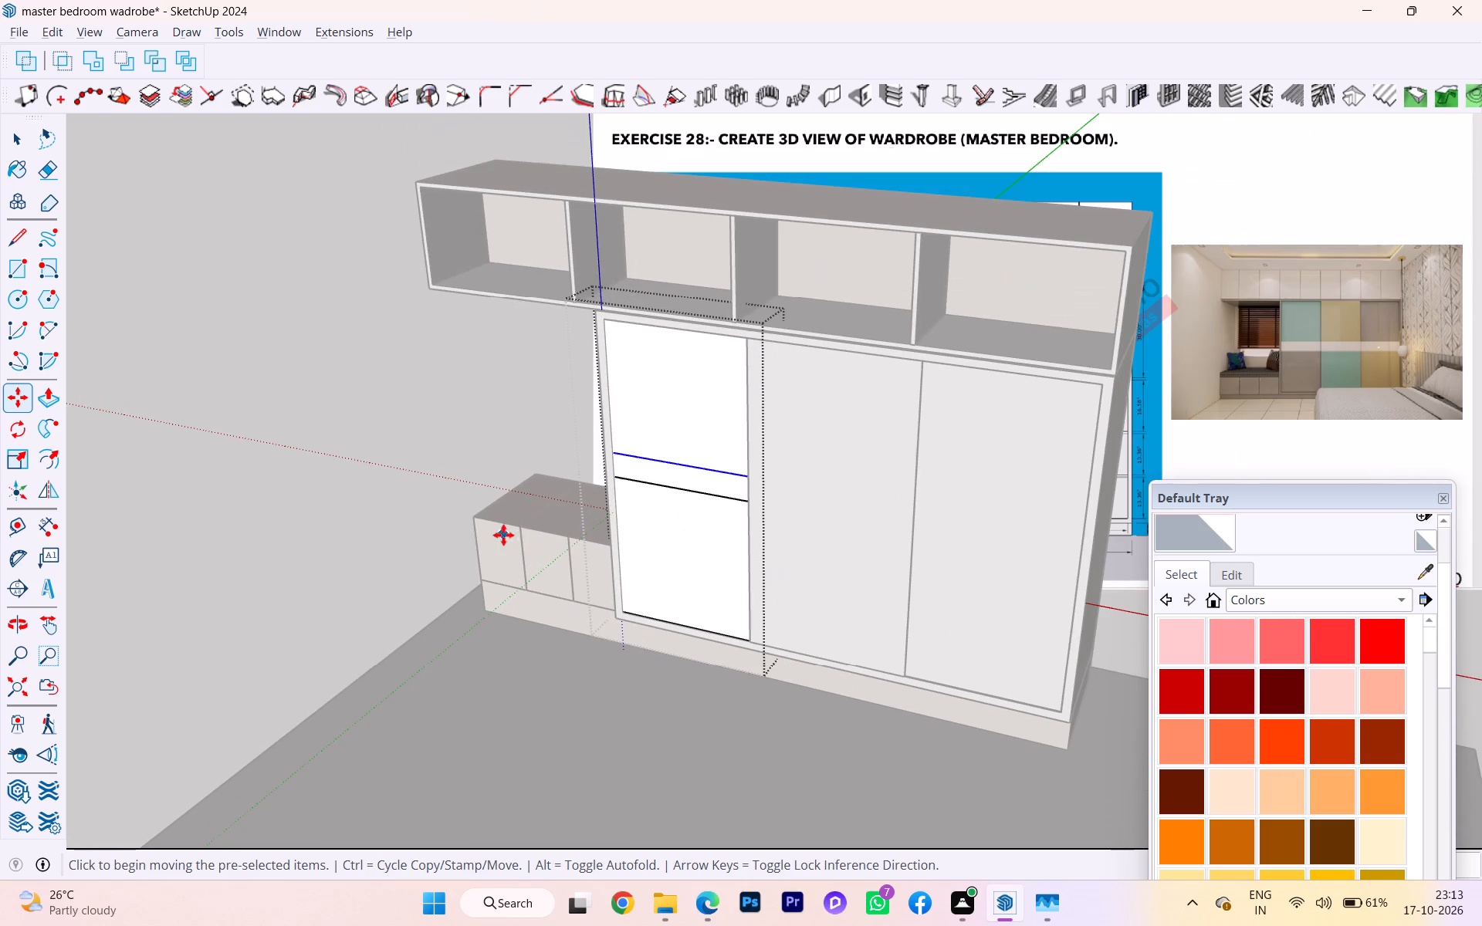
scroll(695, 497, "up", 3)
key("space")
left_click(705, 485)
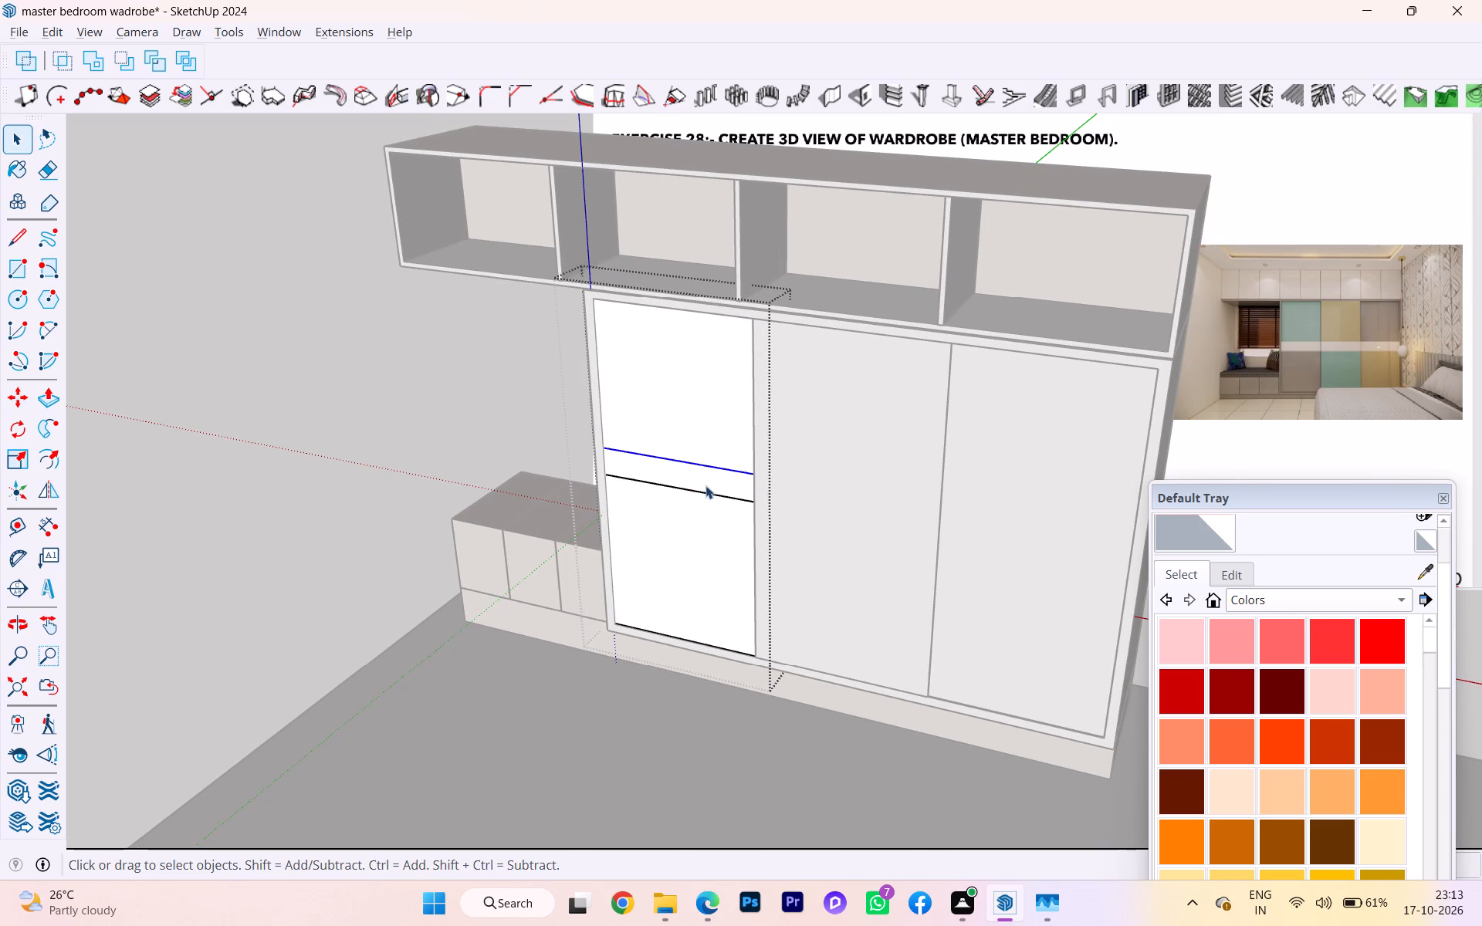
left_click(718, 444)
double_click(718, 444)
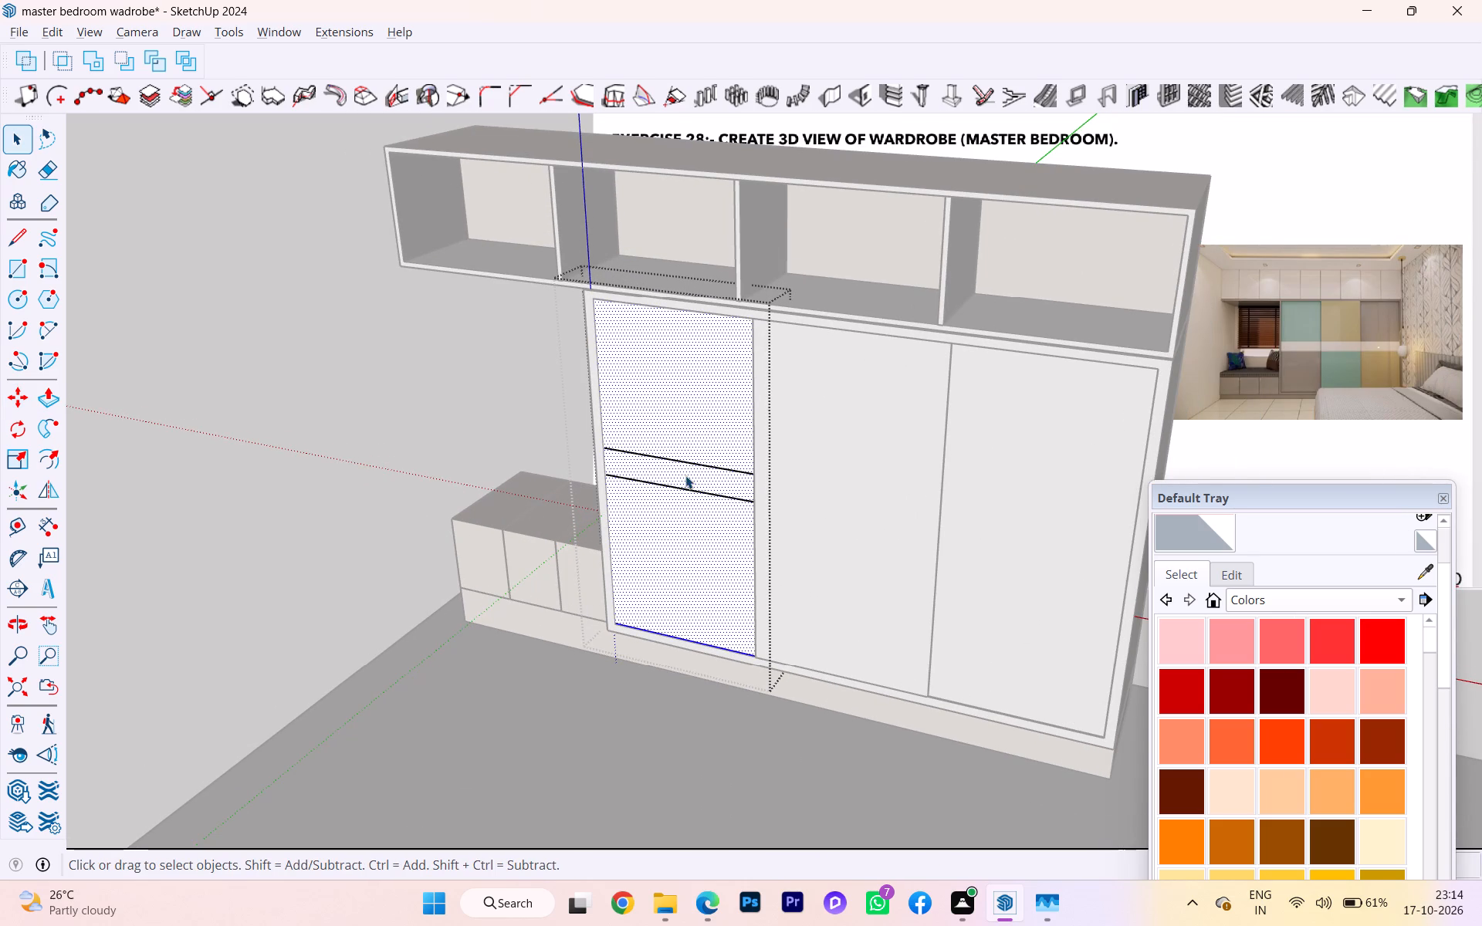
left_click(685, 475)
scroll(679, 489, "up", 3)
scroll(679, 489, "down", 1)
scroll(679, 489, "up", 3)
scroll(685, 485, "down", 1)
scroll(685, 485, "up", 6)
scroll(685, 485, "down", 1)
scroll(685, 485, "up", 2)
scroll(698, 472, "down", 2)
scroll(698, 472, "up", 5)
scroll(698, 472, "down", 1)
scroll(698, 472, "up", 3)
double_click(698, 472)
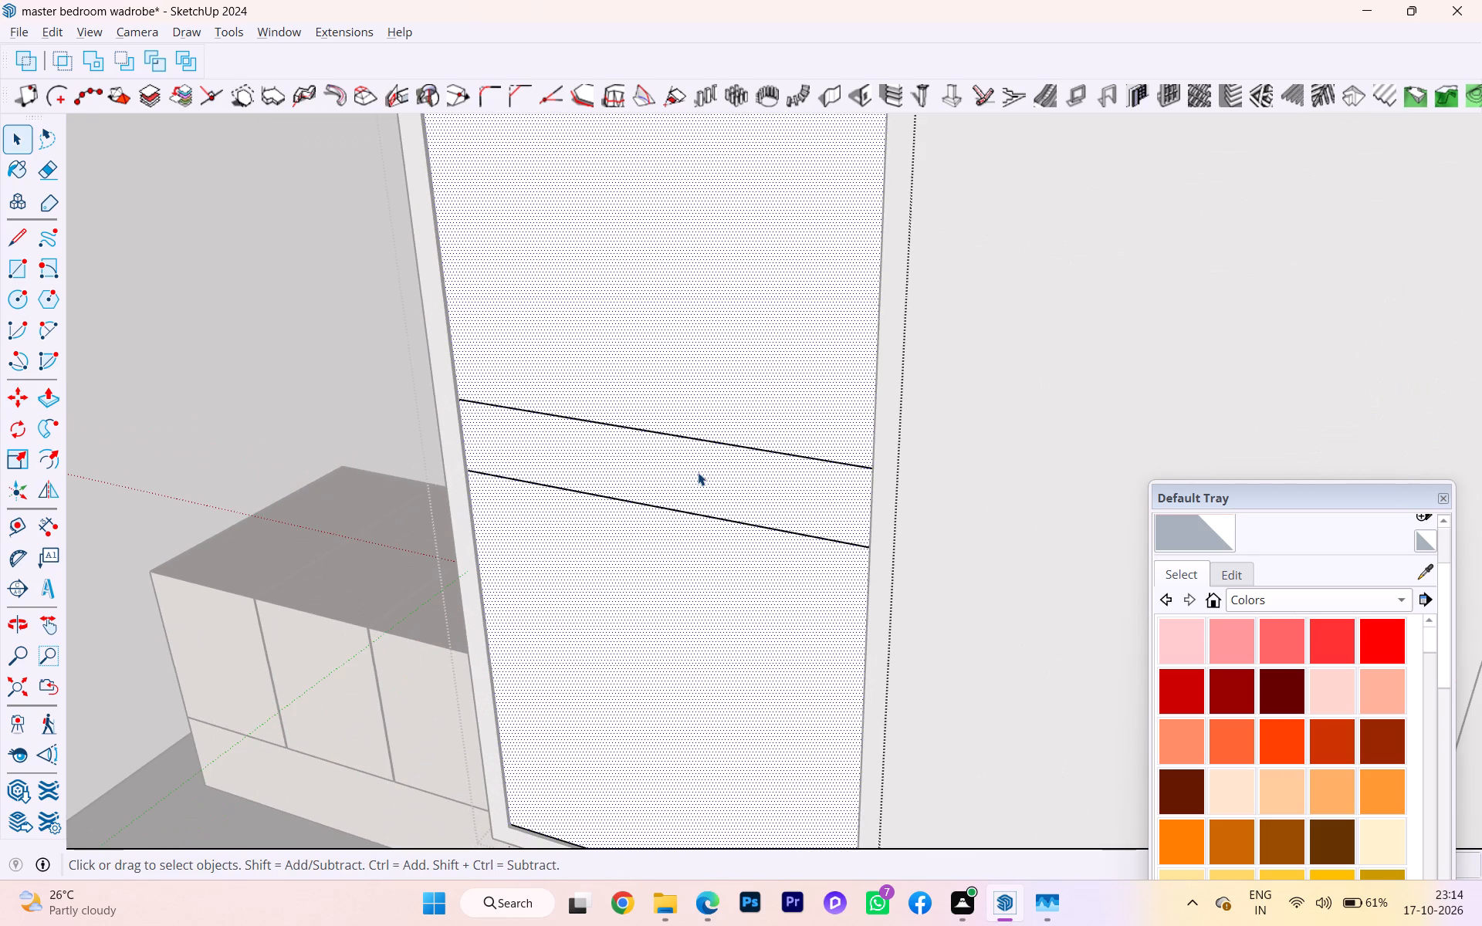
left_click(561, 482)
triple_click(561, 478)
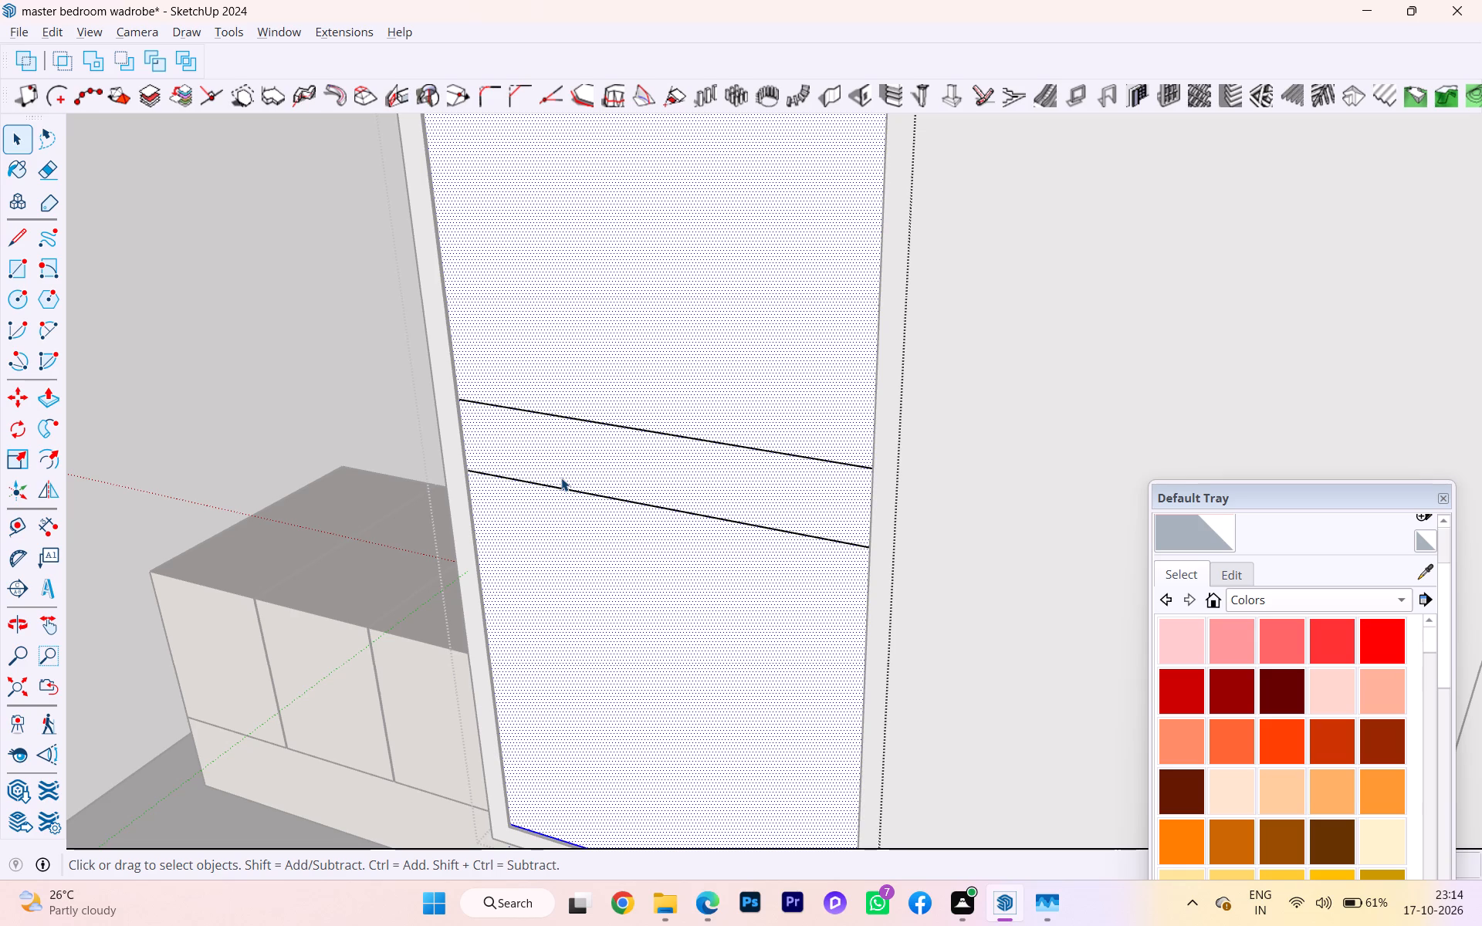
Examine closely where the lower horizontal line meets the bench-side panel's outer edge.
key("space")
scroll(561, 478, "up", 11)
scroll(431, 500, "down", 1)
scroll(428, 500, "up", 4)
scroll(418, 502, "down", 1)
scroll(417, 502, "up", 20)
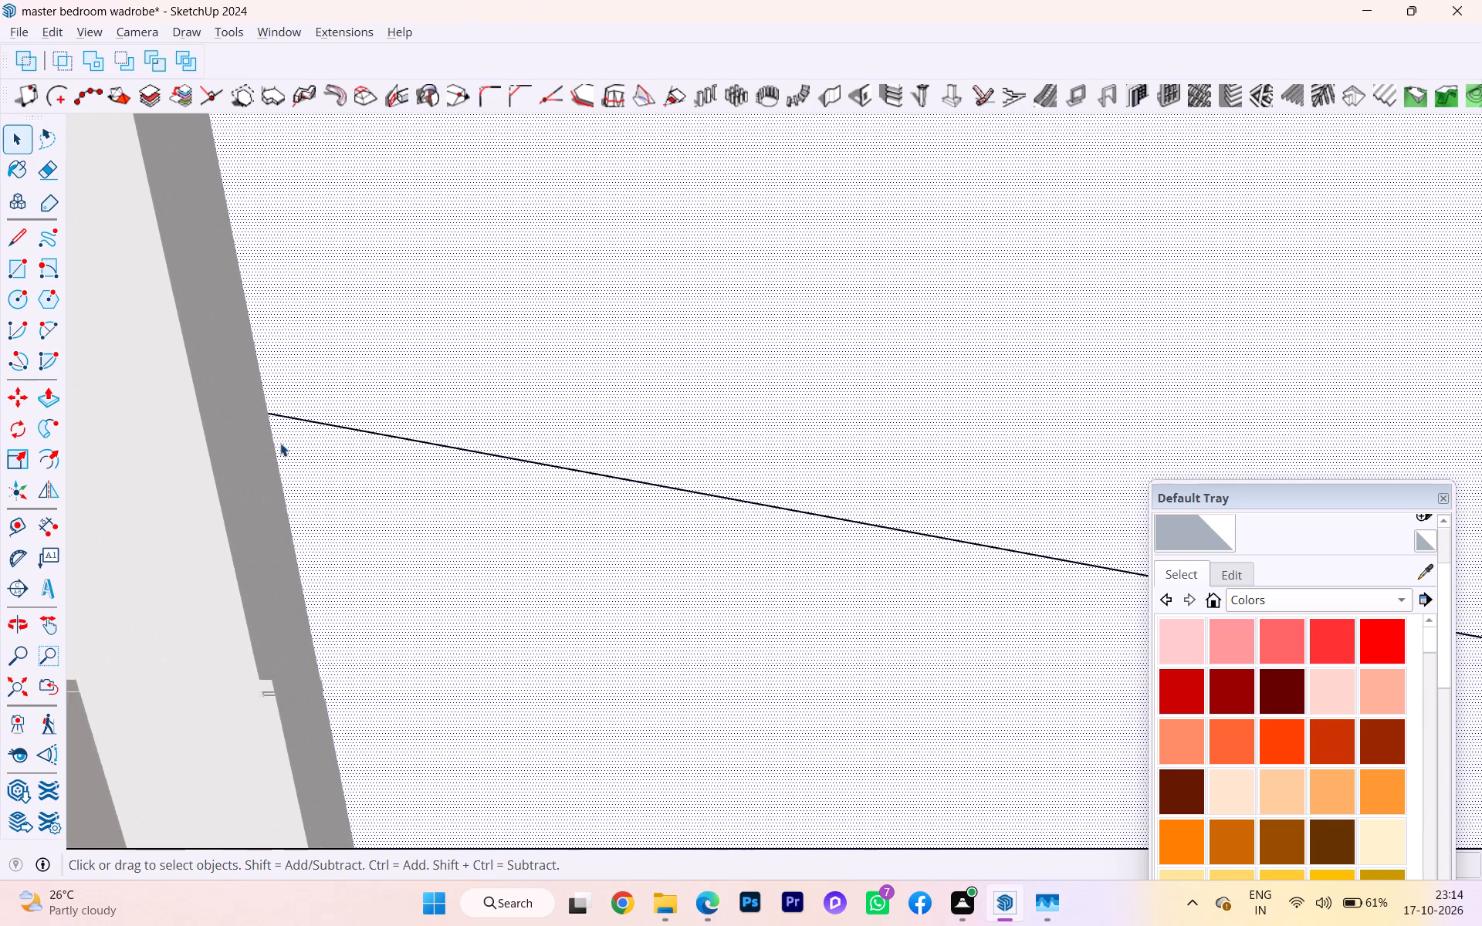
scroll(280, 443, "up", 13)
scroll(266, 393, "down", 1)
scroll(266, 393, "up", 6)
scroll(261, 394, "down", 2)
scroll(261, 394, "up", 1)
scroll(261, 394, "down", 4)
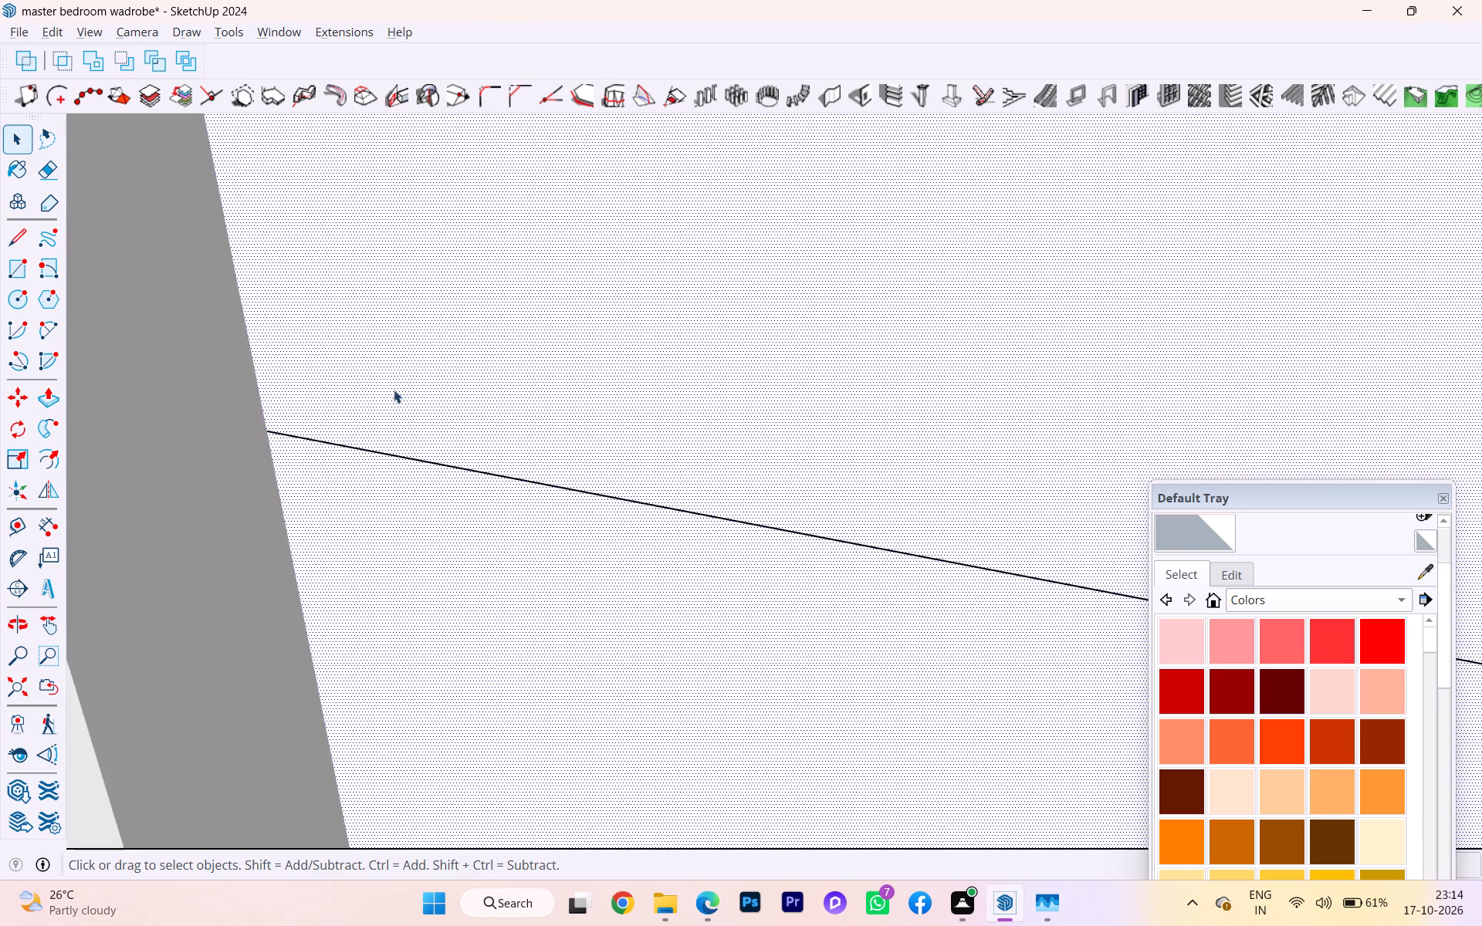
scroll(394, 390, "down", 2)
scroll(394, 390, "up", 3)
scroll(394, 390, "down", 1)
scroll(394, 390, "up", 1)
scroll(394, 390, "down", 1)
scroll(394, 390, "up", 1)
scroll(394, 390, "down", 2)
scroll(394, 390, "up", 1)
scroll(395, 390, "down", 8)
scroll(424, 407, "up", 1)
scroll(424, 407, "down", 8)
scroll(439, 414, "up", 3)
scroll(452, 421, "down", 5)
scroll(453, 424, "up", 2)
scroll(453, 424, "down", 2)
scroll(447, 438, "up", 1)
scroll(446, 441, "down", 8)
scroll(358, 445, "down", 3)
scroll(358, 445, "up", 2)
scroll(358, 445, "down", 2)
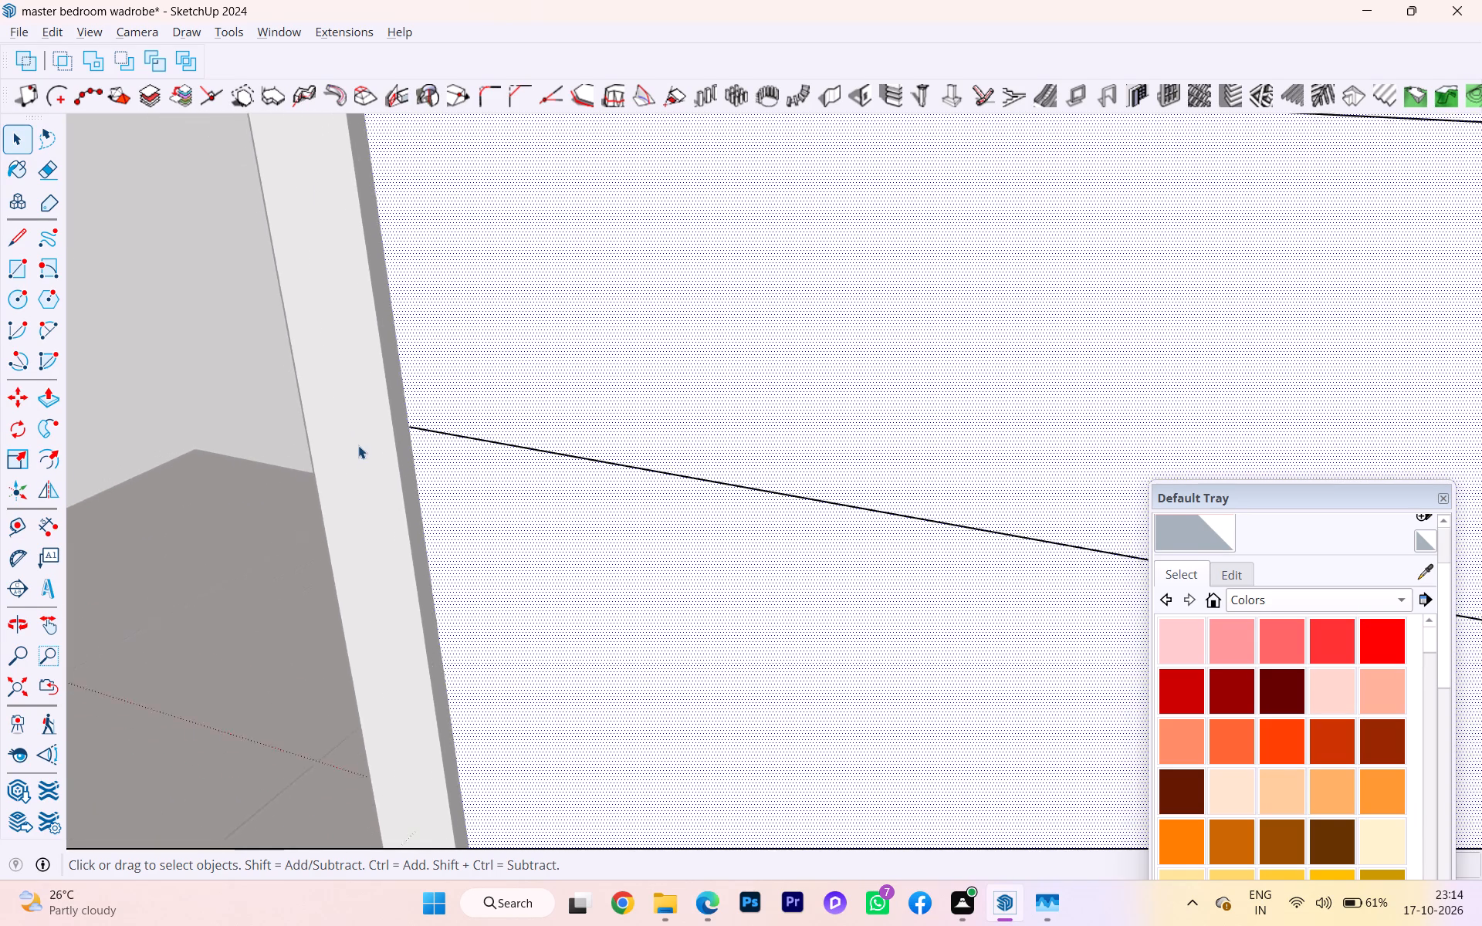
scroll(358, 445, "down", 13)
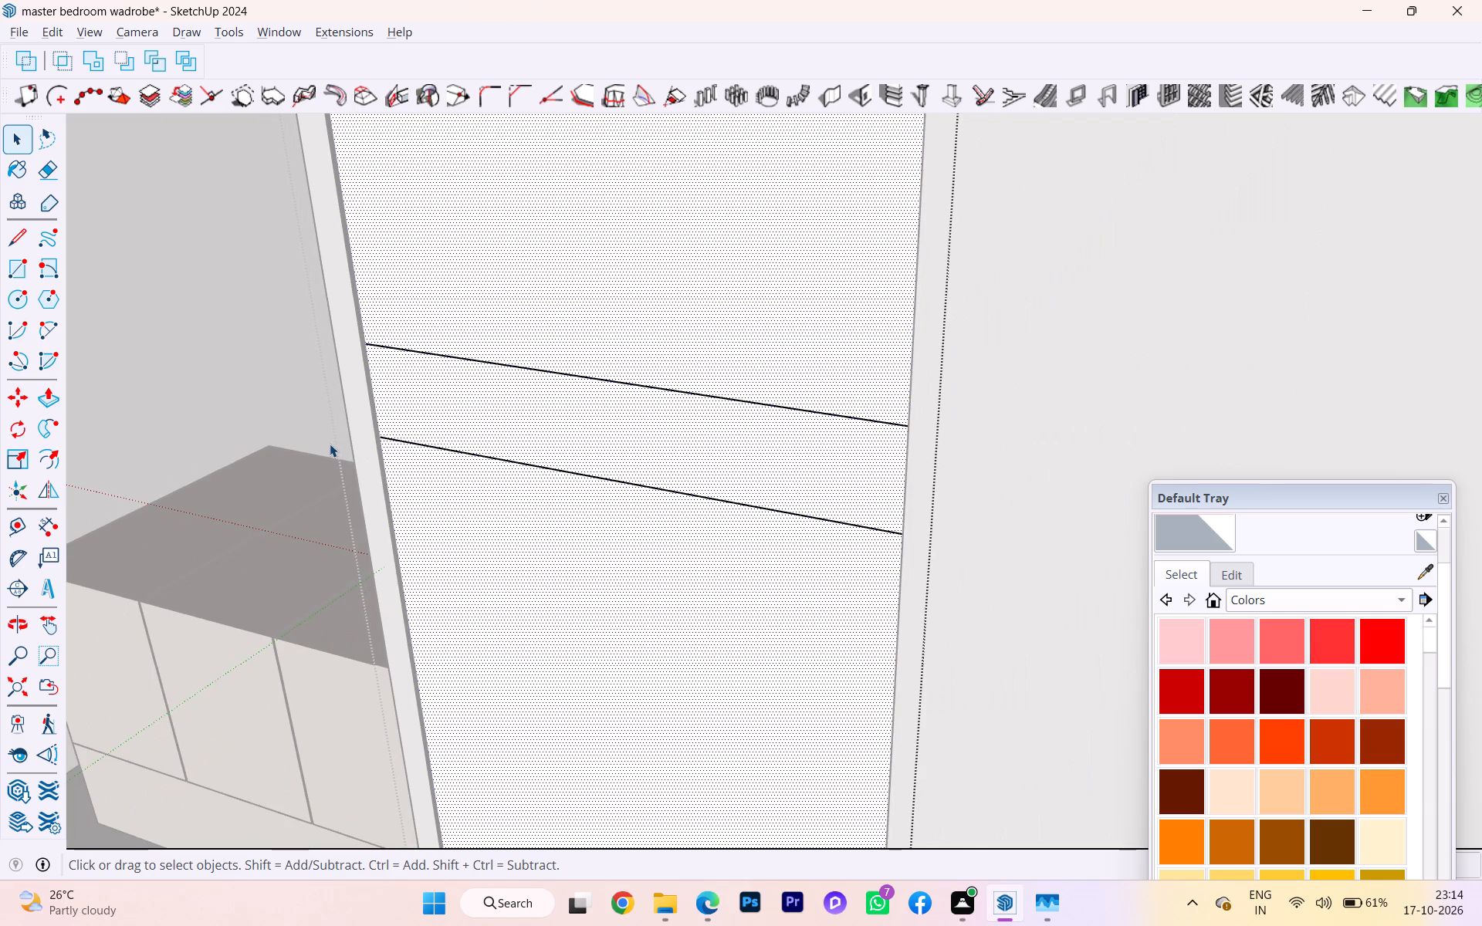
Leave the bench-side panel's group and hide the adjacent middle shutter panel.
scroll(351, 446, "down", 3)
middle_click_drag(476, 444, 1048, 433)
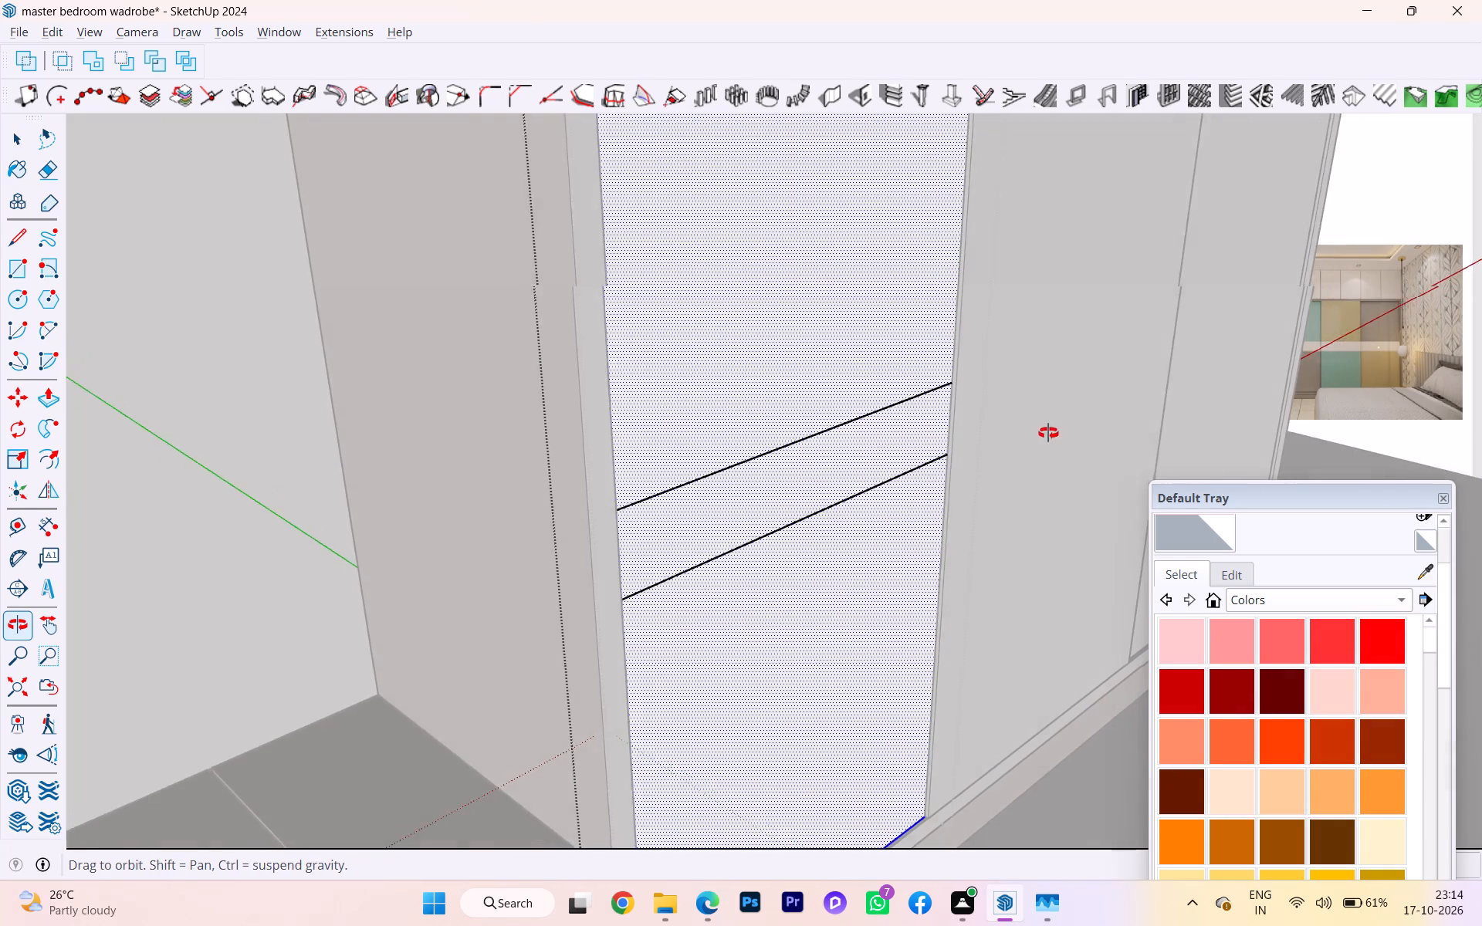
middle_click_drag(1048, 433, 1049, 433)
scroll(966, 431, "down", 1)
middle_click(966, 431)
left_click(974, 413)
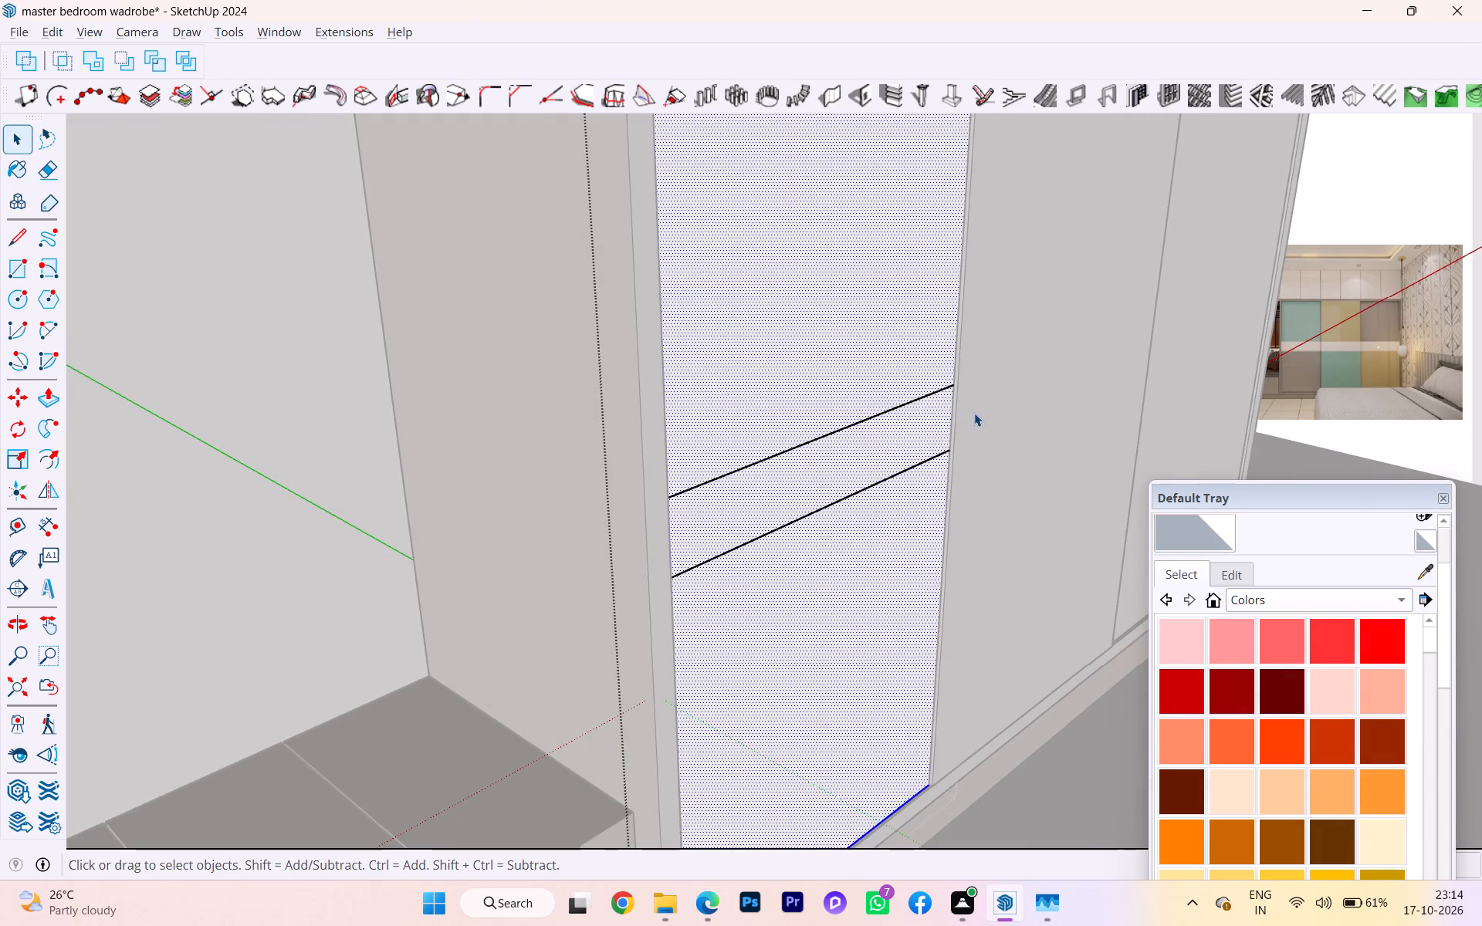
left_click(233, 448)
left_click(975, 436)
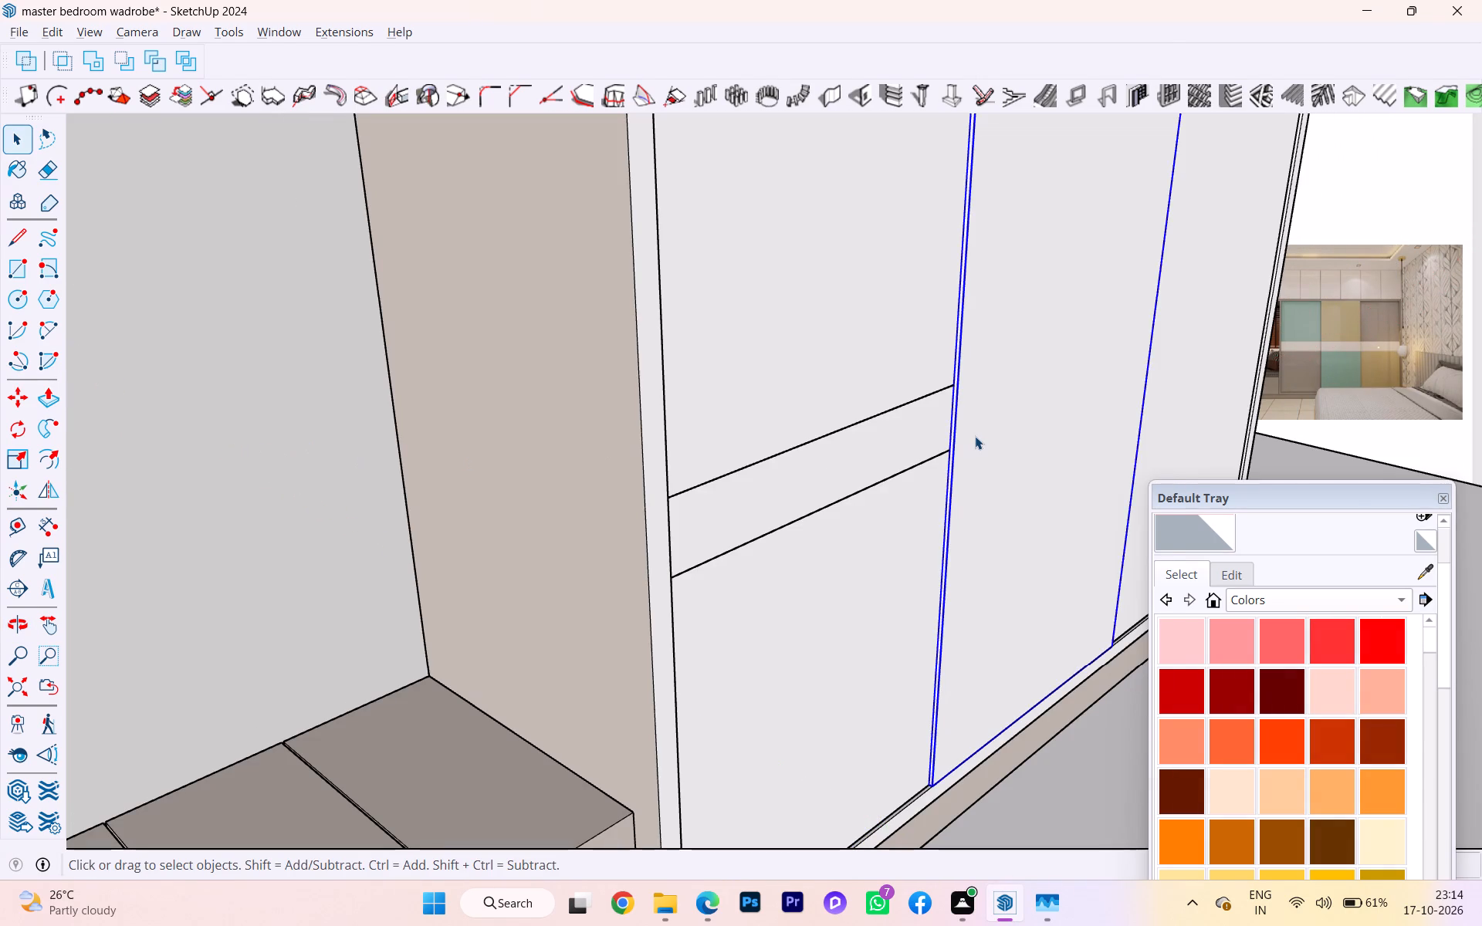
right_click(975, 436)
left_click(1041, 66)
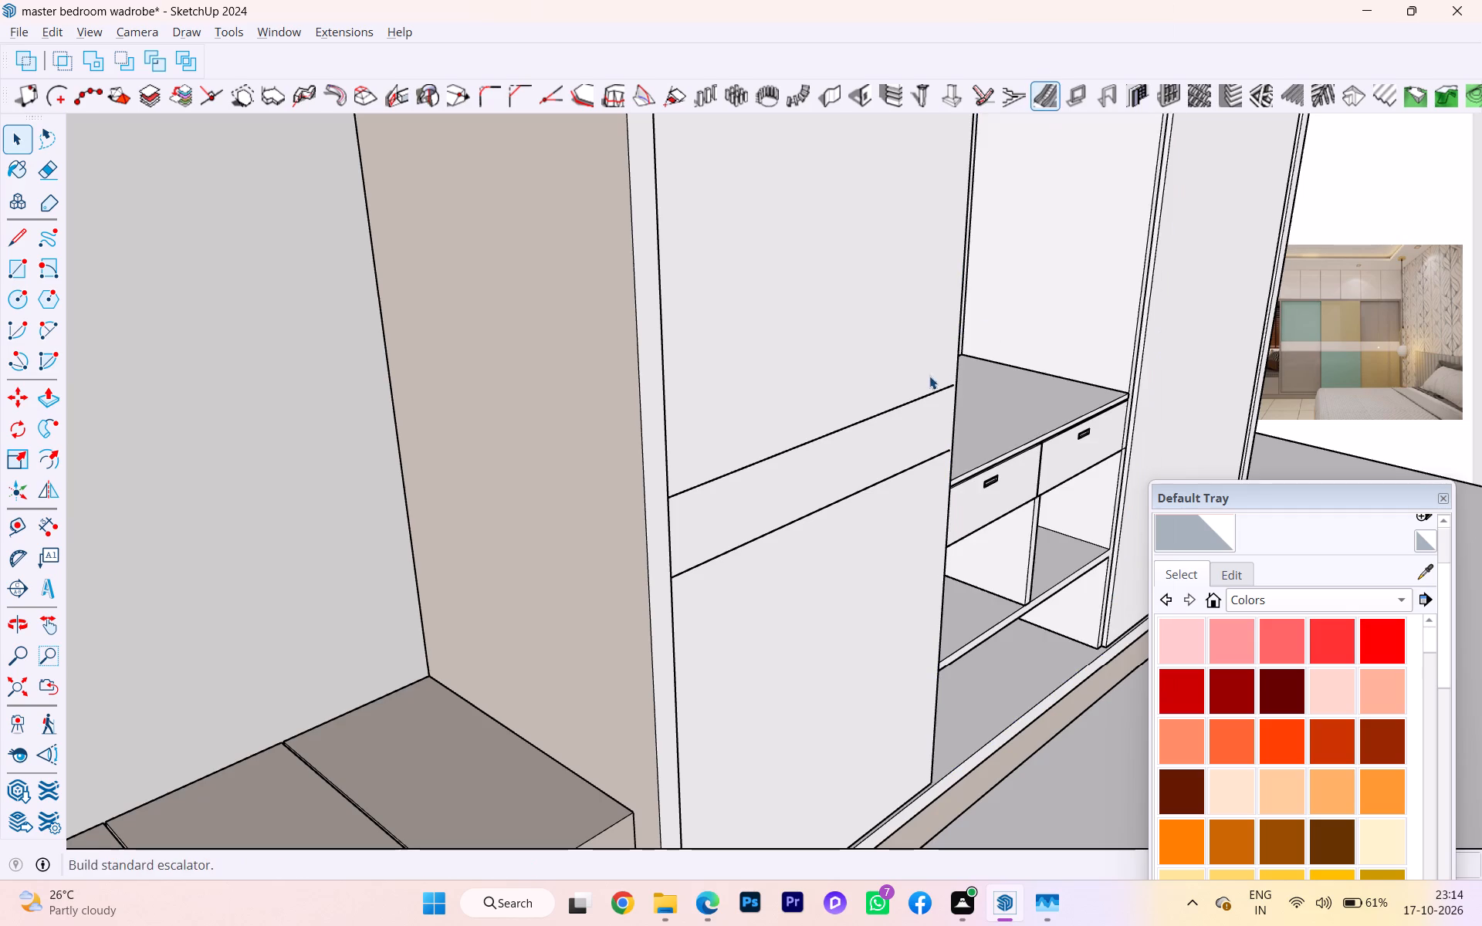
Draw a short line extending the upper horizontal line to the bench-side panel's edge next to the open middle bay.
middle_click_drag(934, 399, 611, 384)
scroll(866, 392, "down", 1)
scroll(734, 420, "up", 3)
scroll(749, 407, "down", 1)
scroll(749, 407, "up", 6)
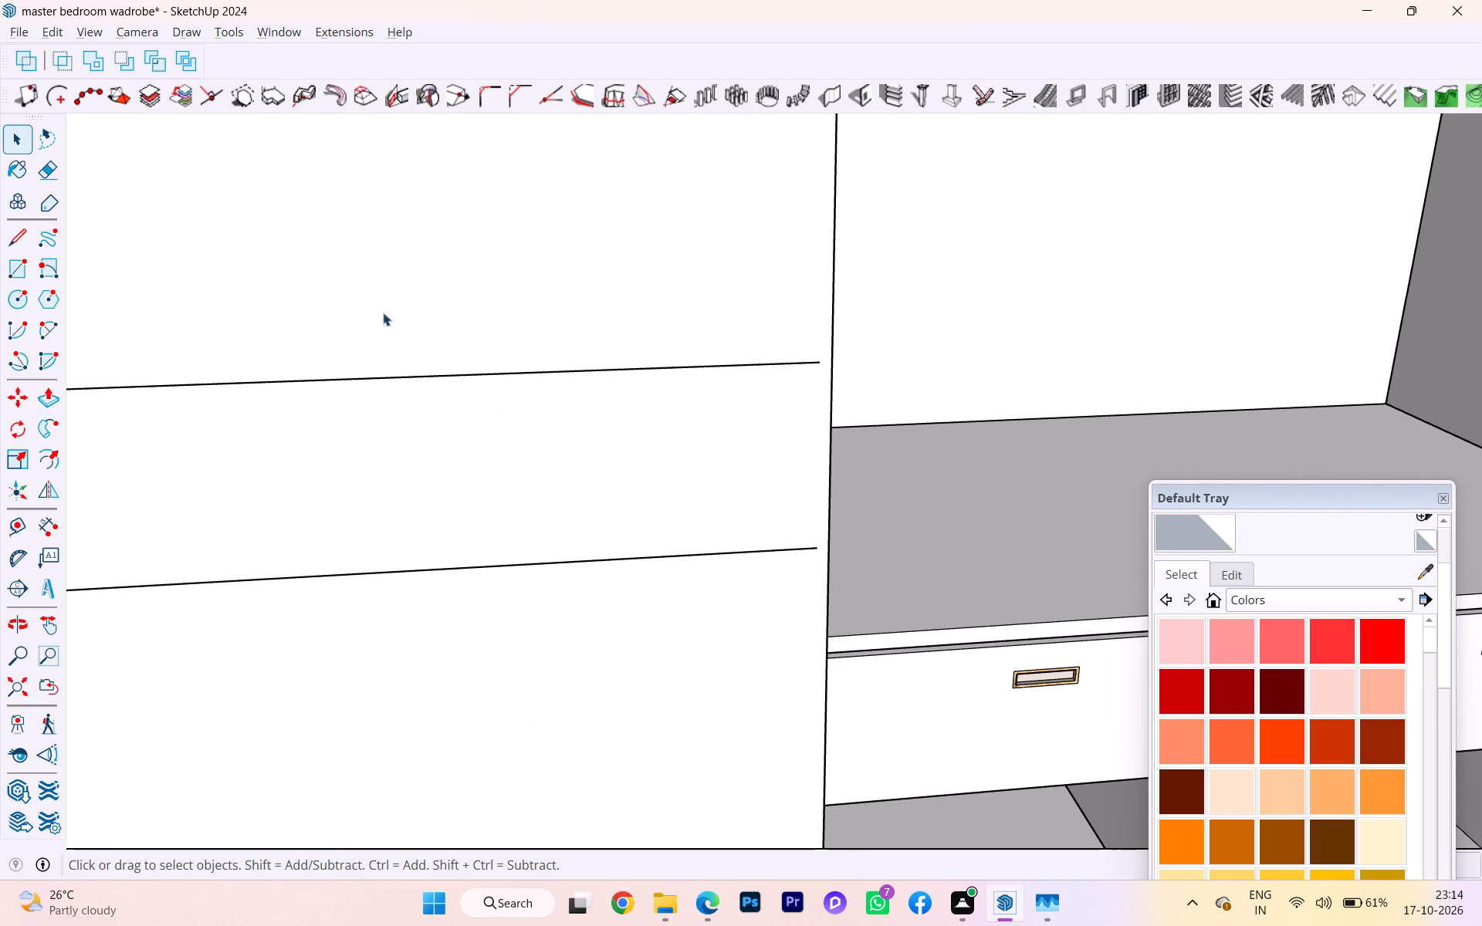
left_click(19, 242)
scroll(760, 377, "up", 5)
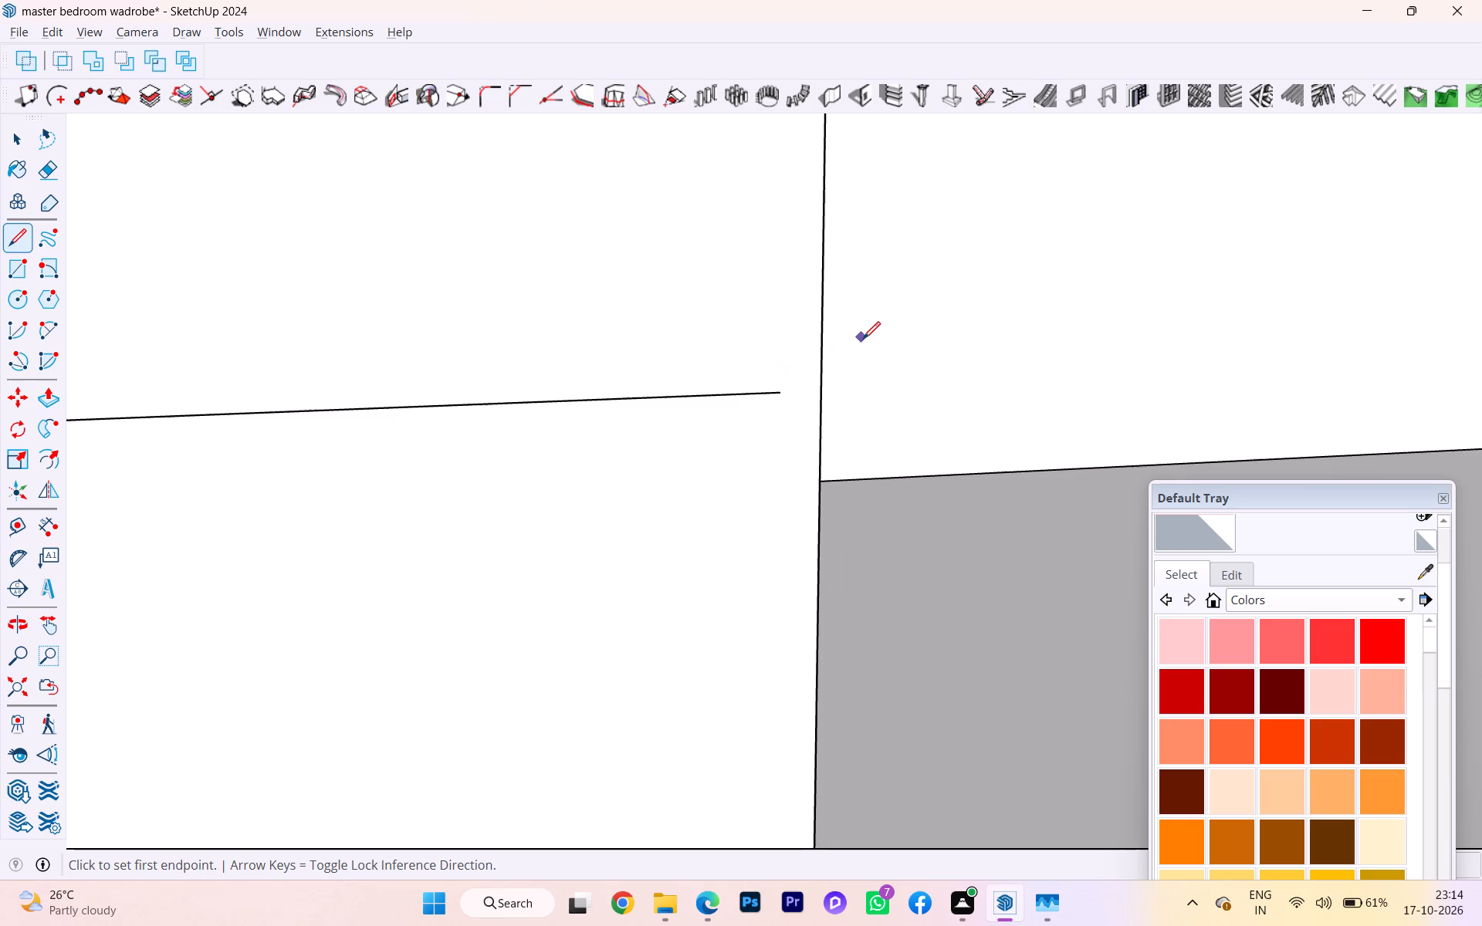
scroll(863, 339, "up", 3)
left_click(665, 460)
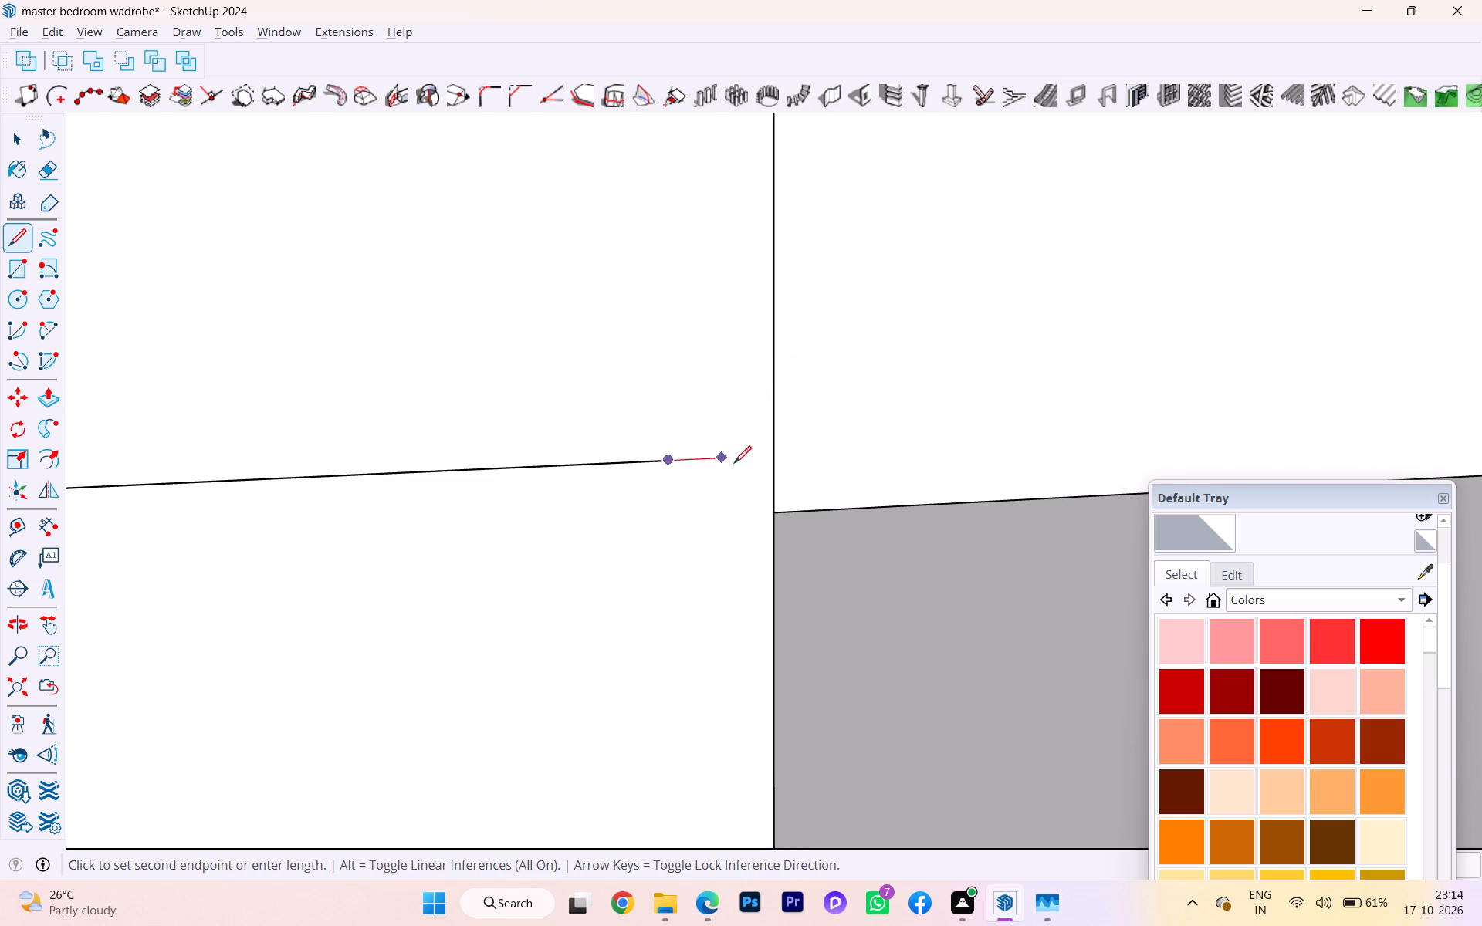
left_click(775, 451)
scroll(565, 318, "down", 1)
scroll(565, 318, "up", 1)
scroll(565, 318, "down", 2)
scroll(565, 317, "up", 2)
scroll(564, 317, "down", 1)
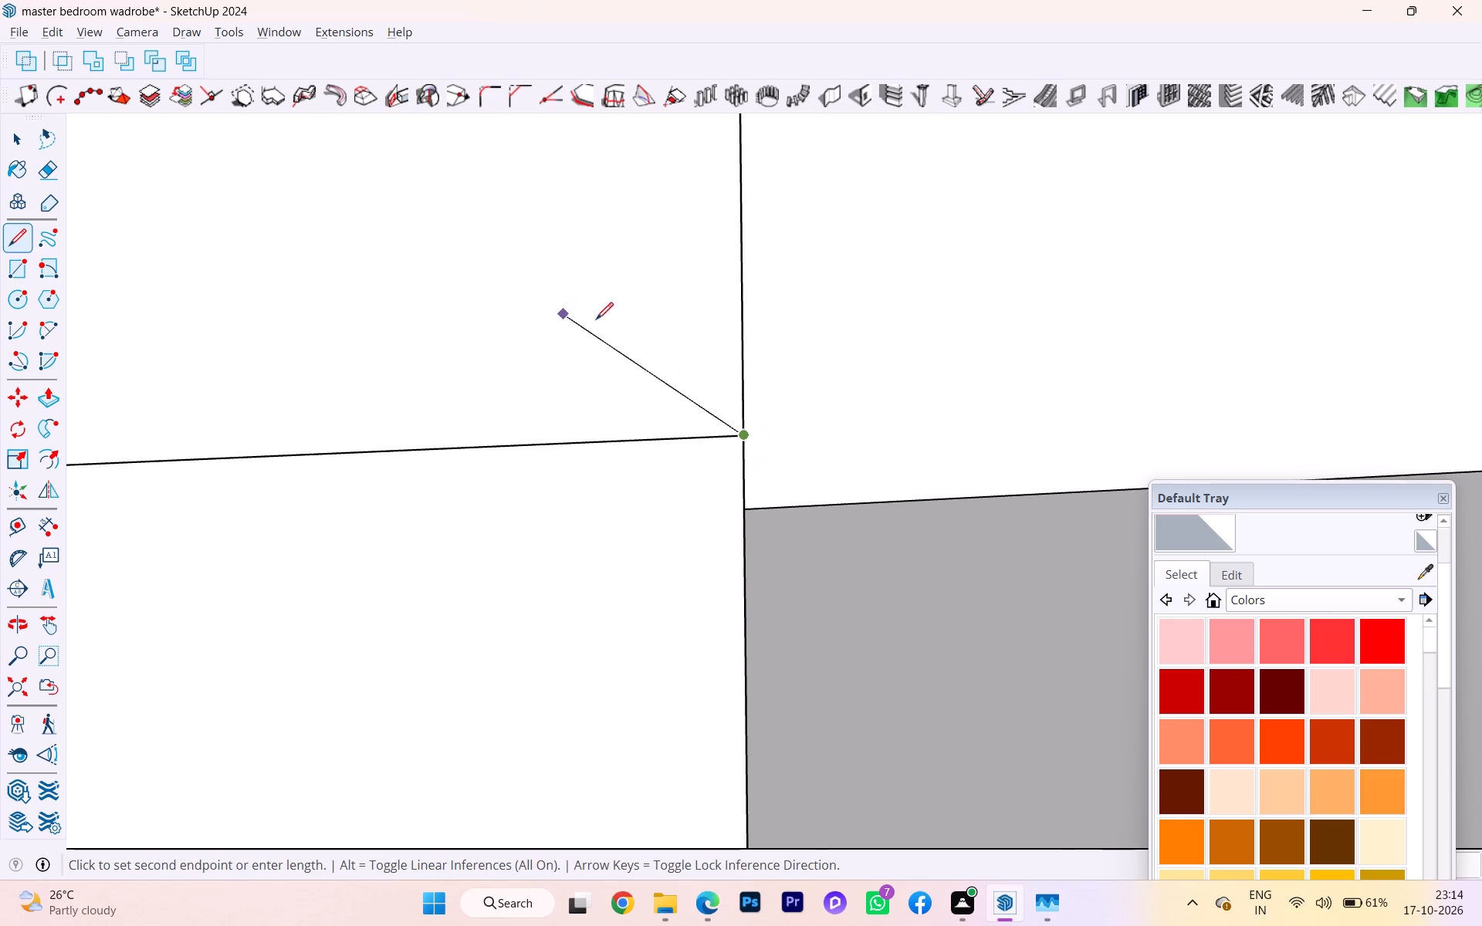
scroll(632, 316, "down", 5)
scroll(759, 379, "down", 8)
key("space")
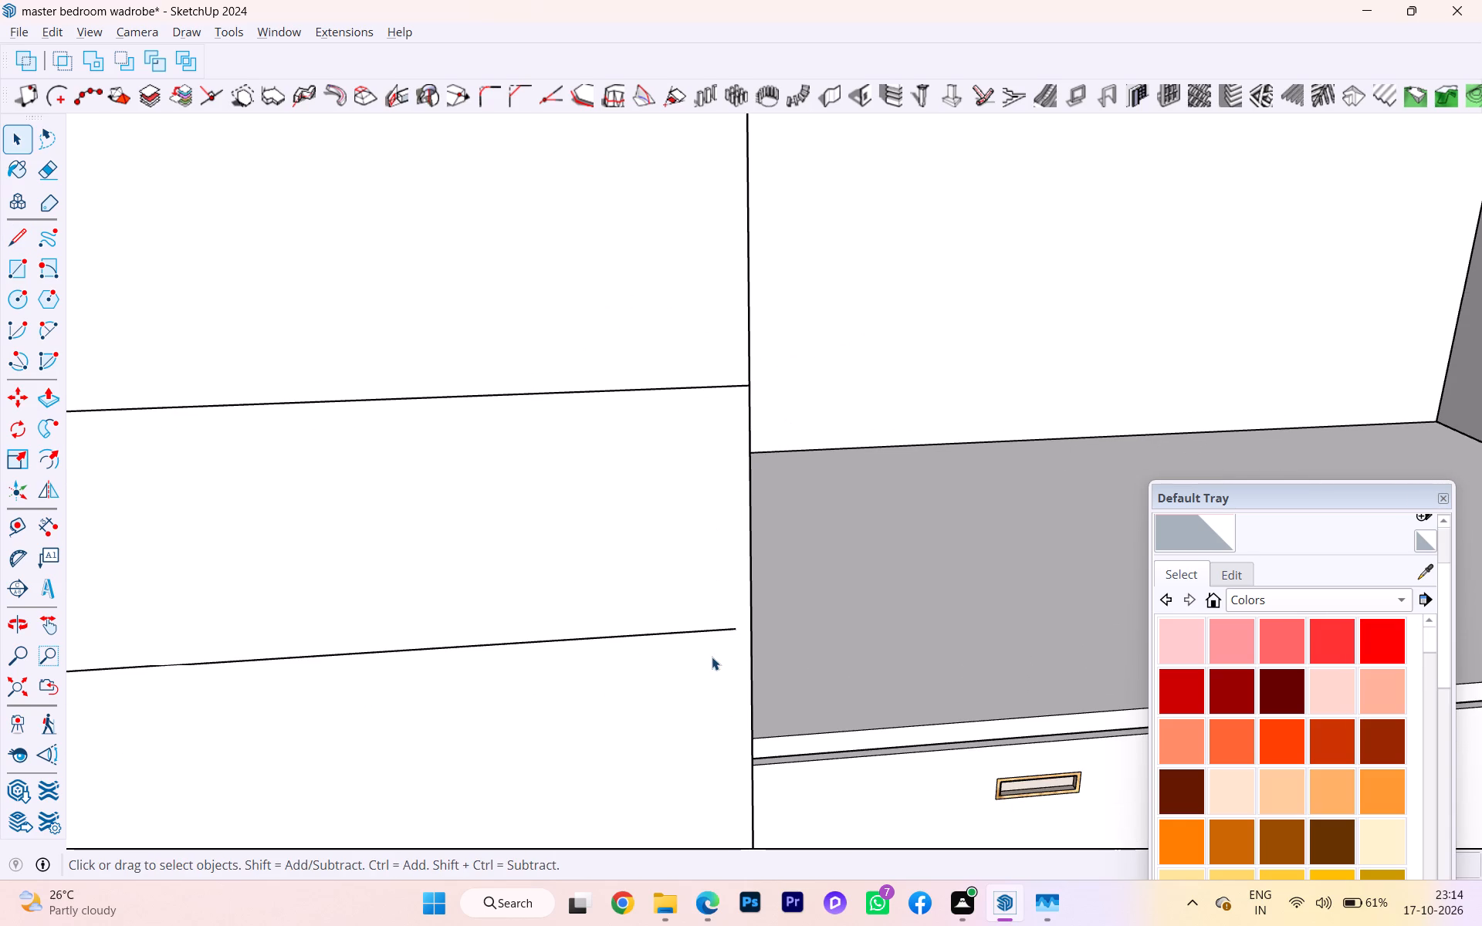
Draw a short line extending the lower horizontal line to the same edge of the bench-side panel.
key("l")
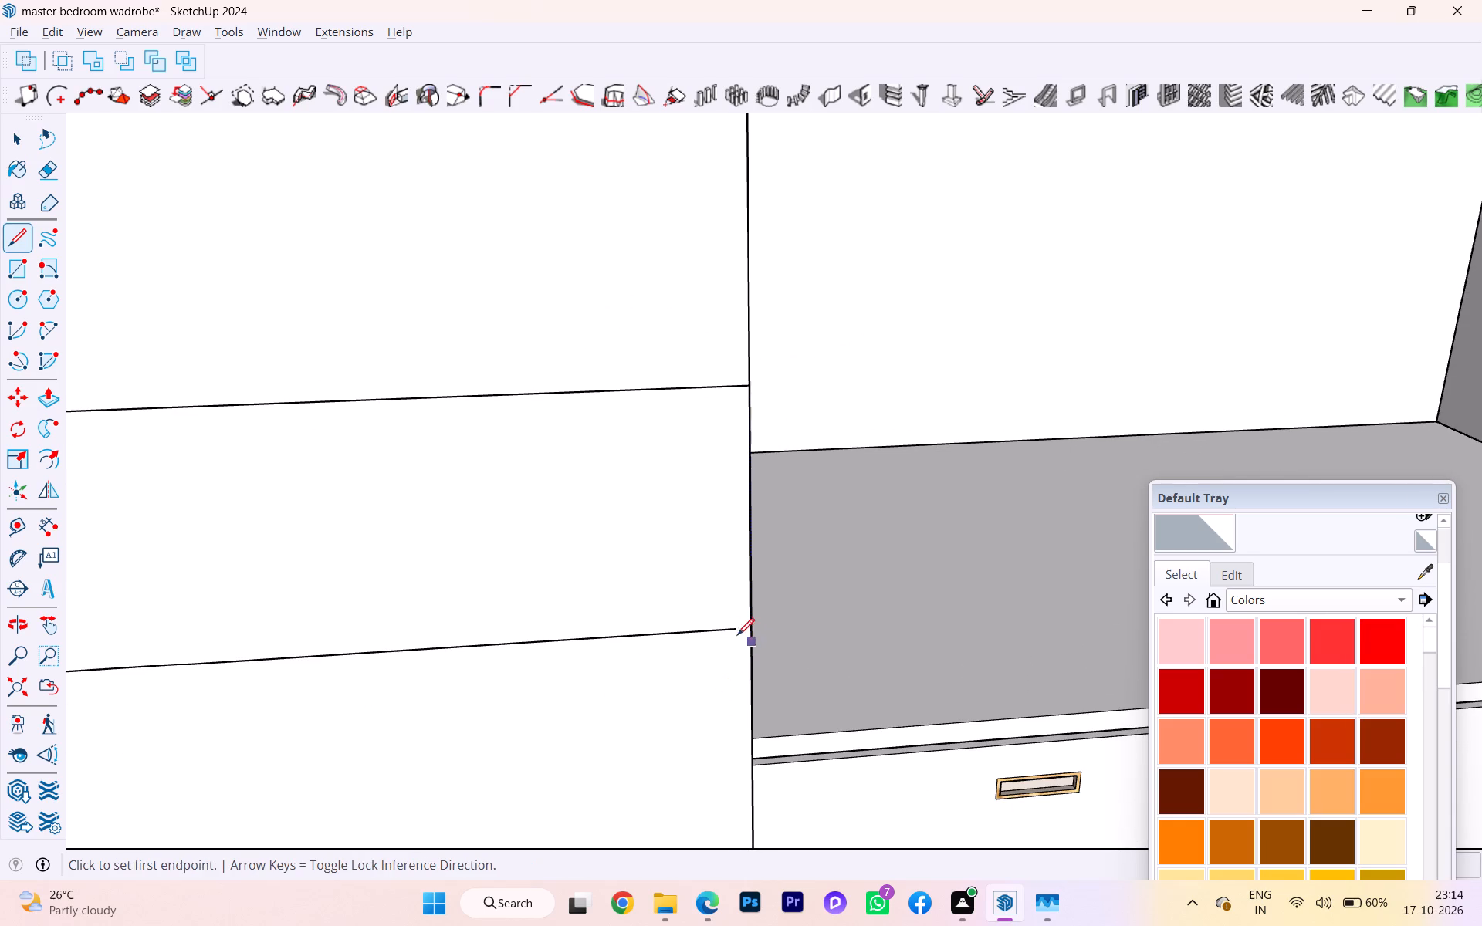
left_click(733, 632)
left_click(749, 625)
key("space")
Open the bench-side panel's group and draw the upper line's missing end segment to the panel edge inside it.
left_click(640, 525)
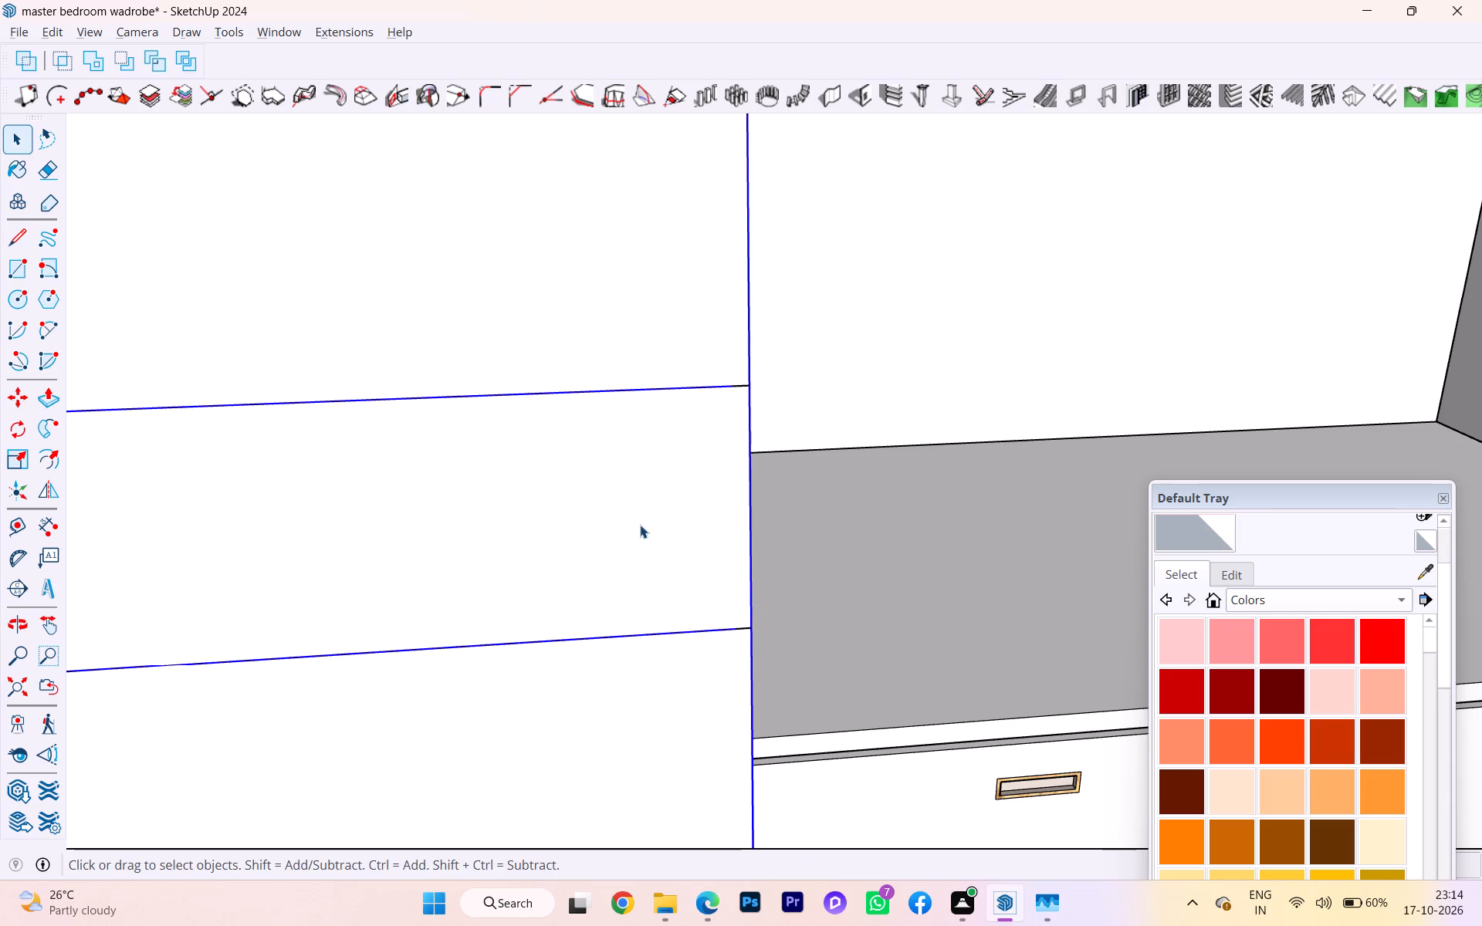
double_click(630, 452)
double_click(624, 458)
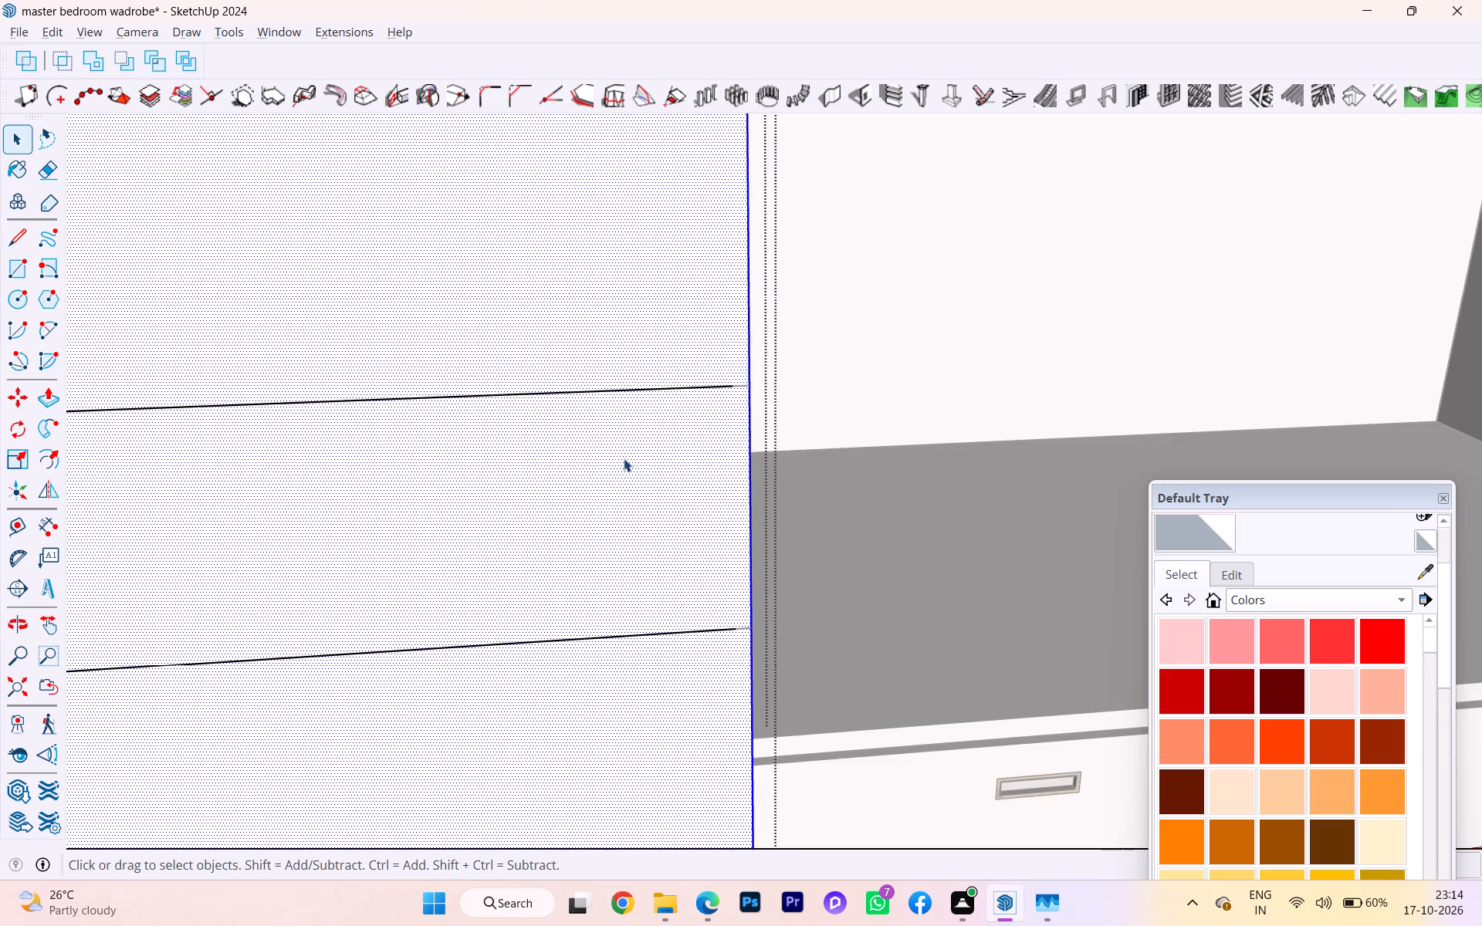
left_click(624, 458)
key("l")
scroll(729, 403, "up", 3)
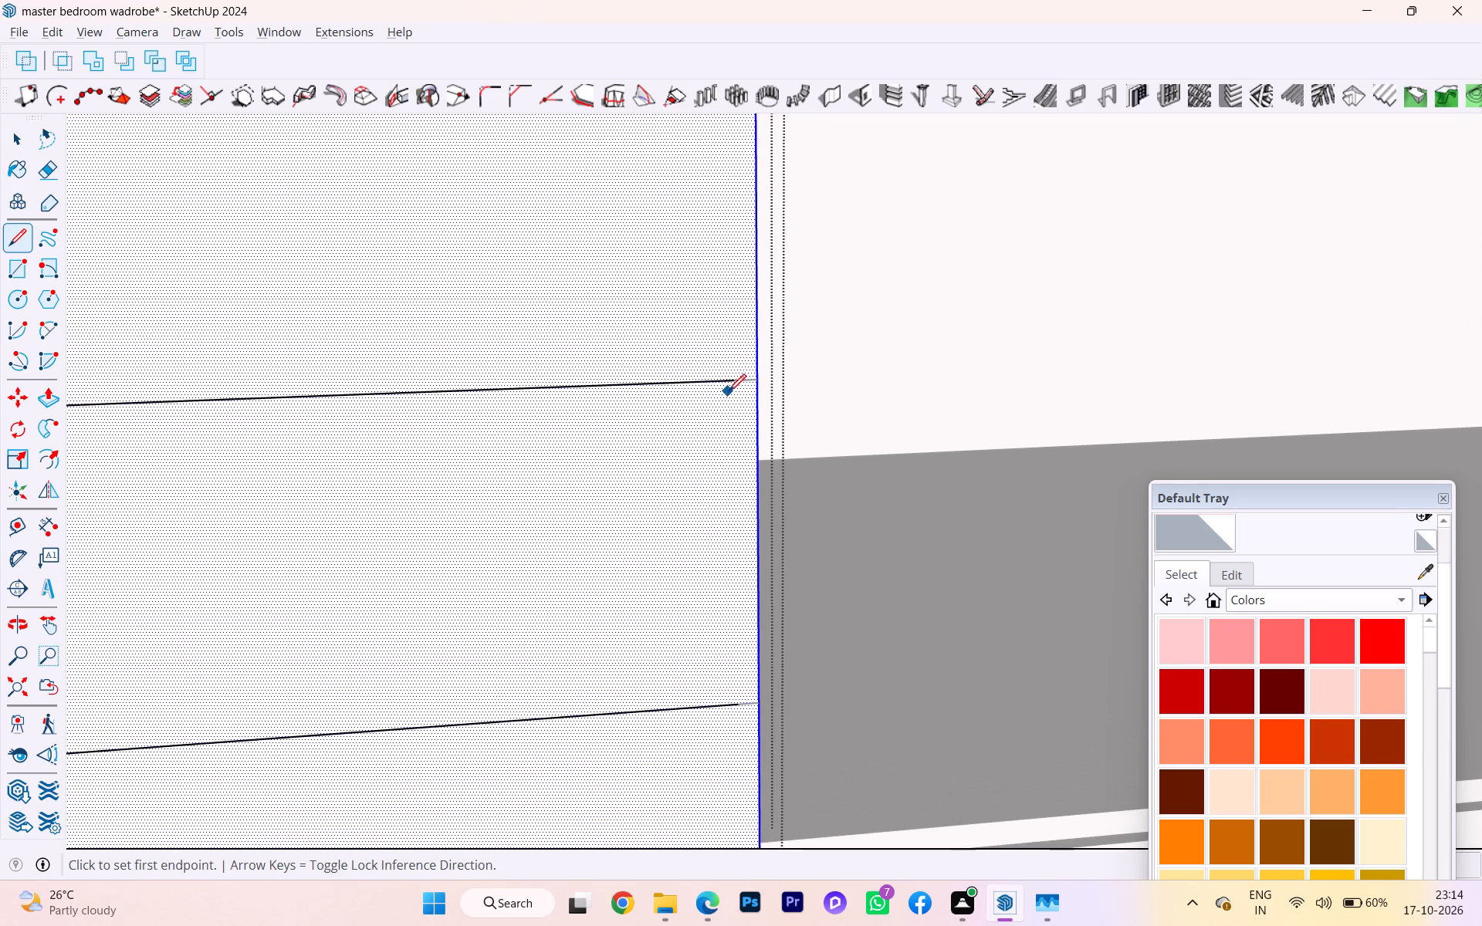
left_click(733, 378)
left_click(760, 377)
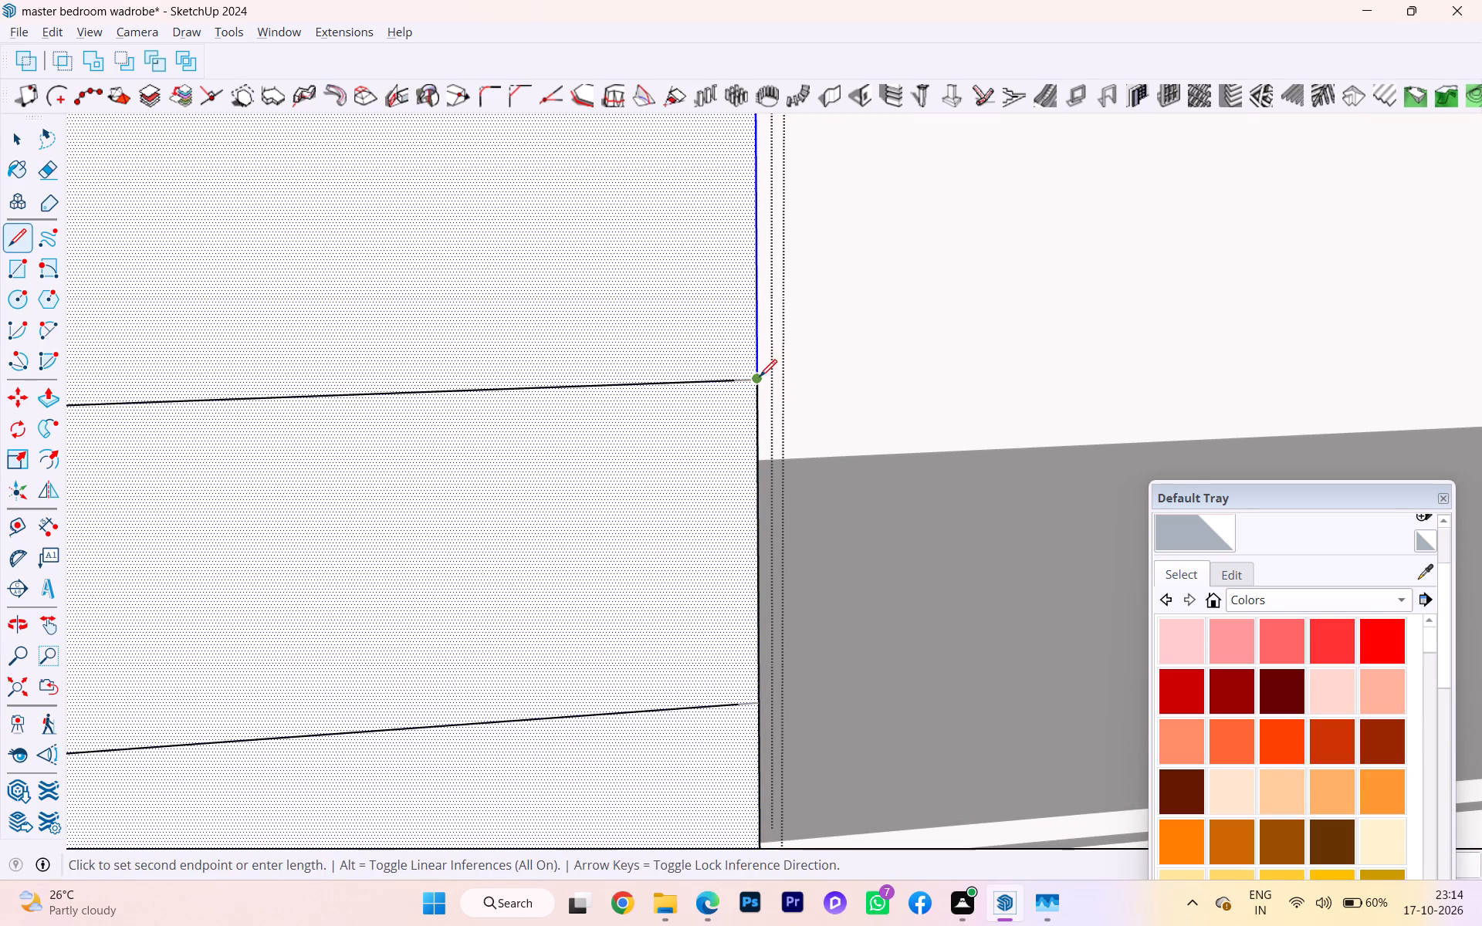
key("space")
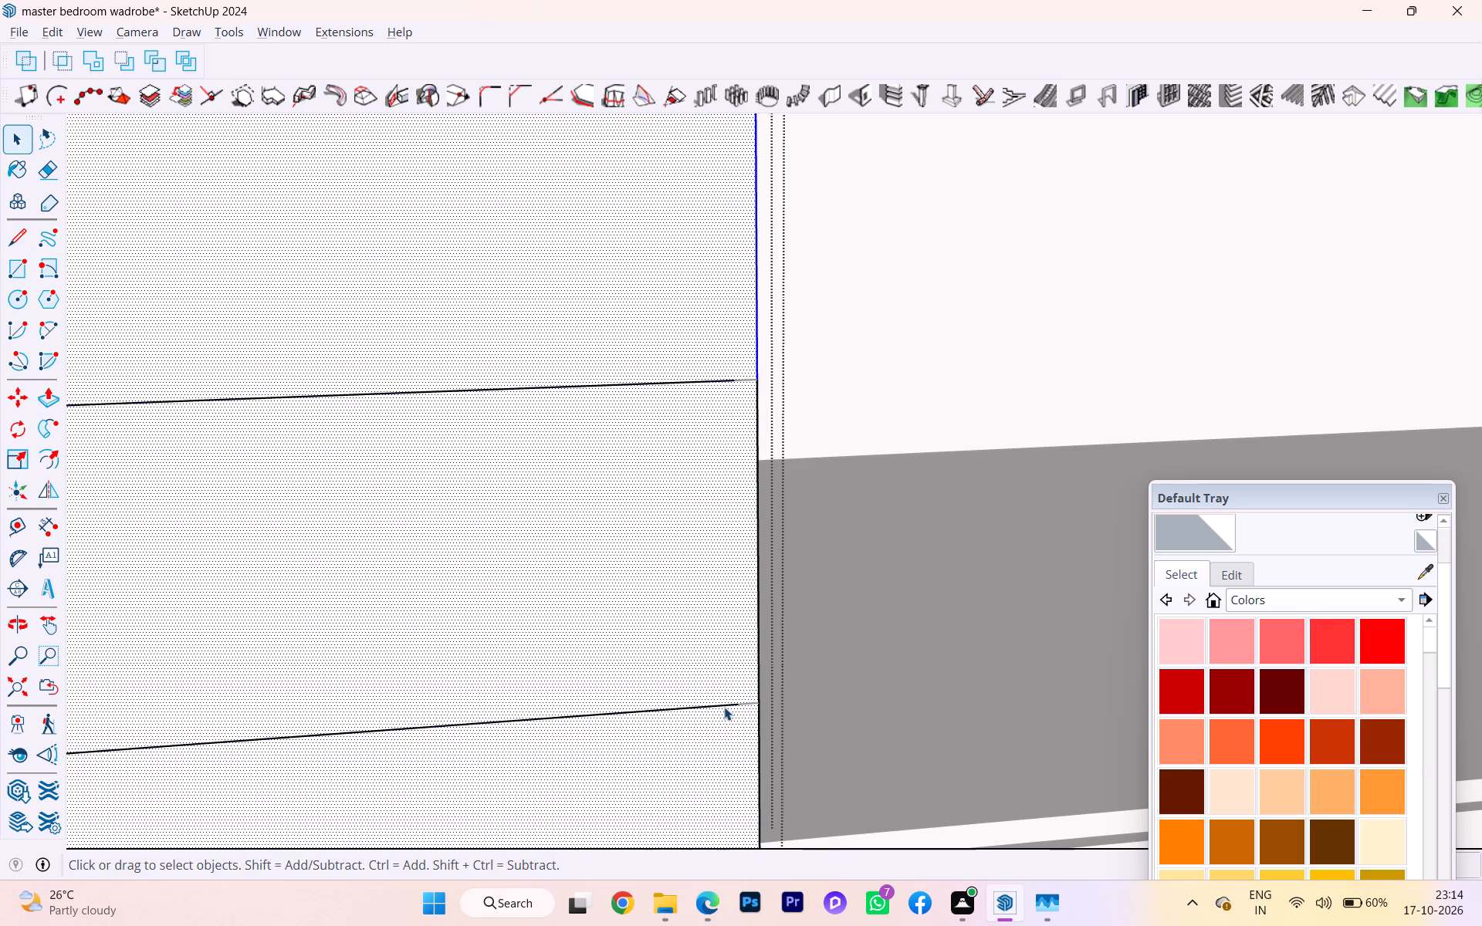
Draw the lower line's missing end segment to the panel edge inside the group and select the face between the lines.
key("l")
left_click(733, 708)
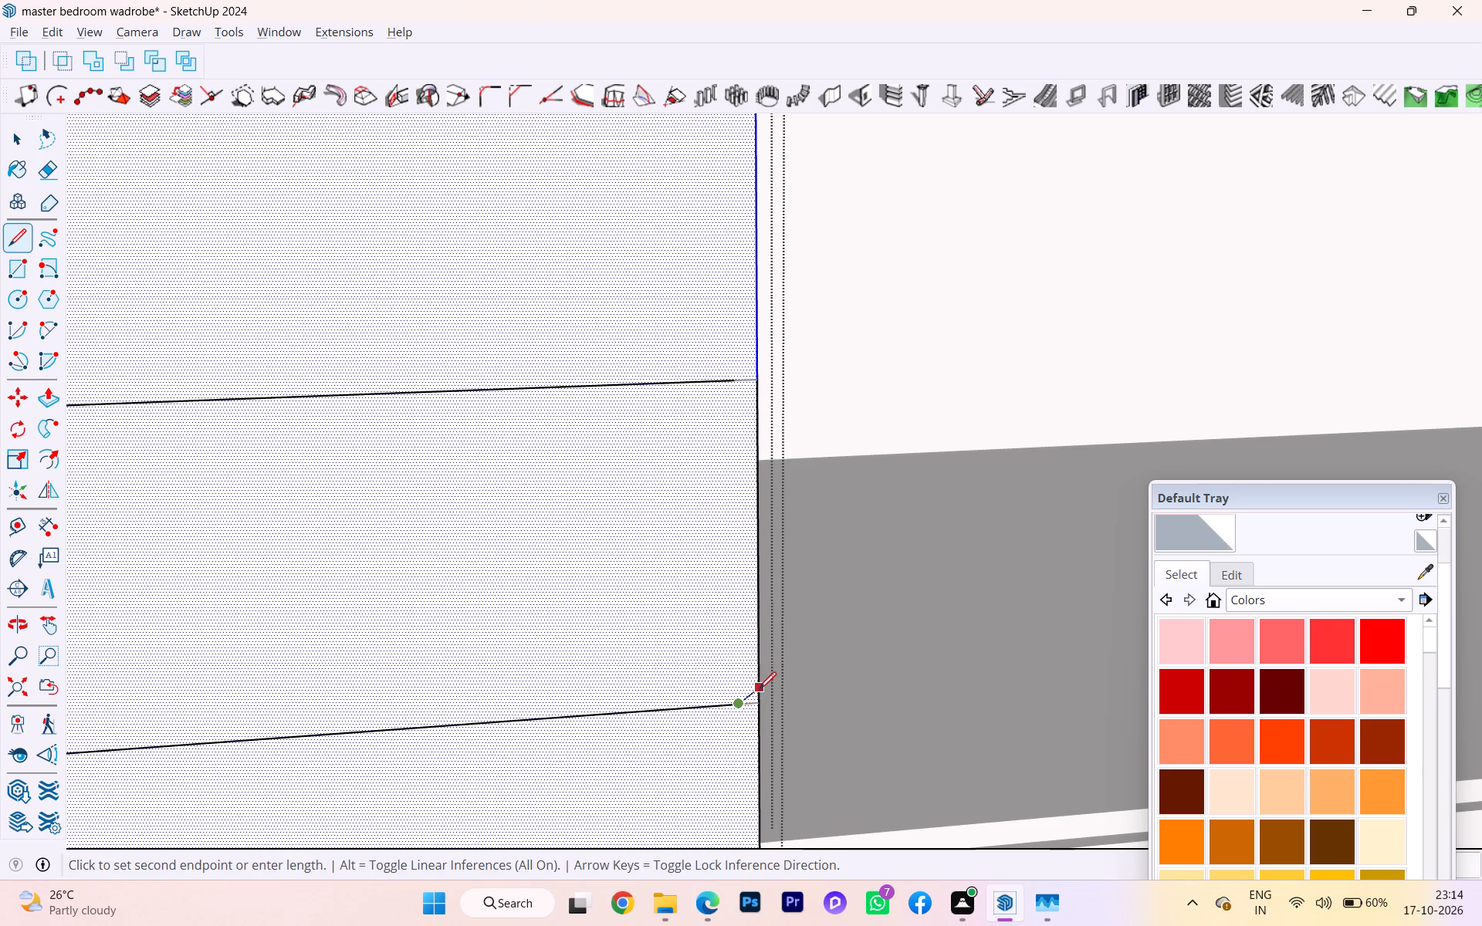
left_click(756, 701)
key("space")
left_click(650, 570)
scroll(828, 461, "down", 2)
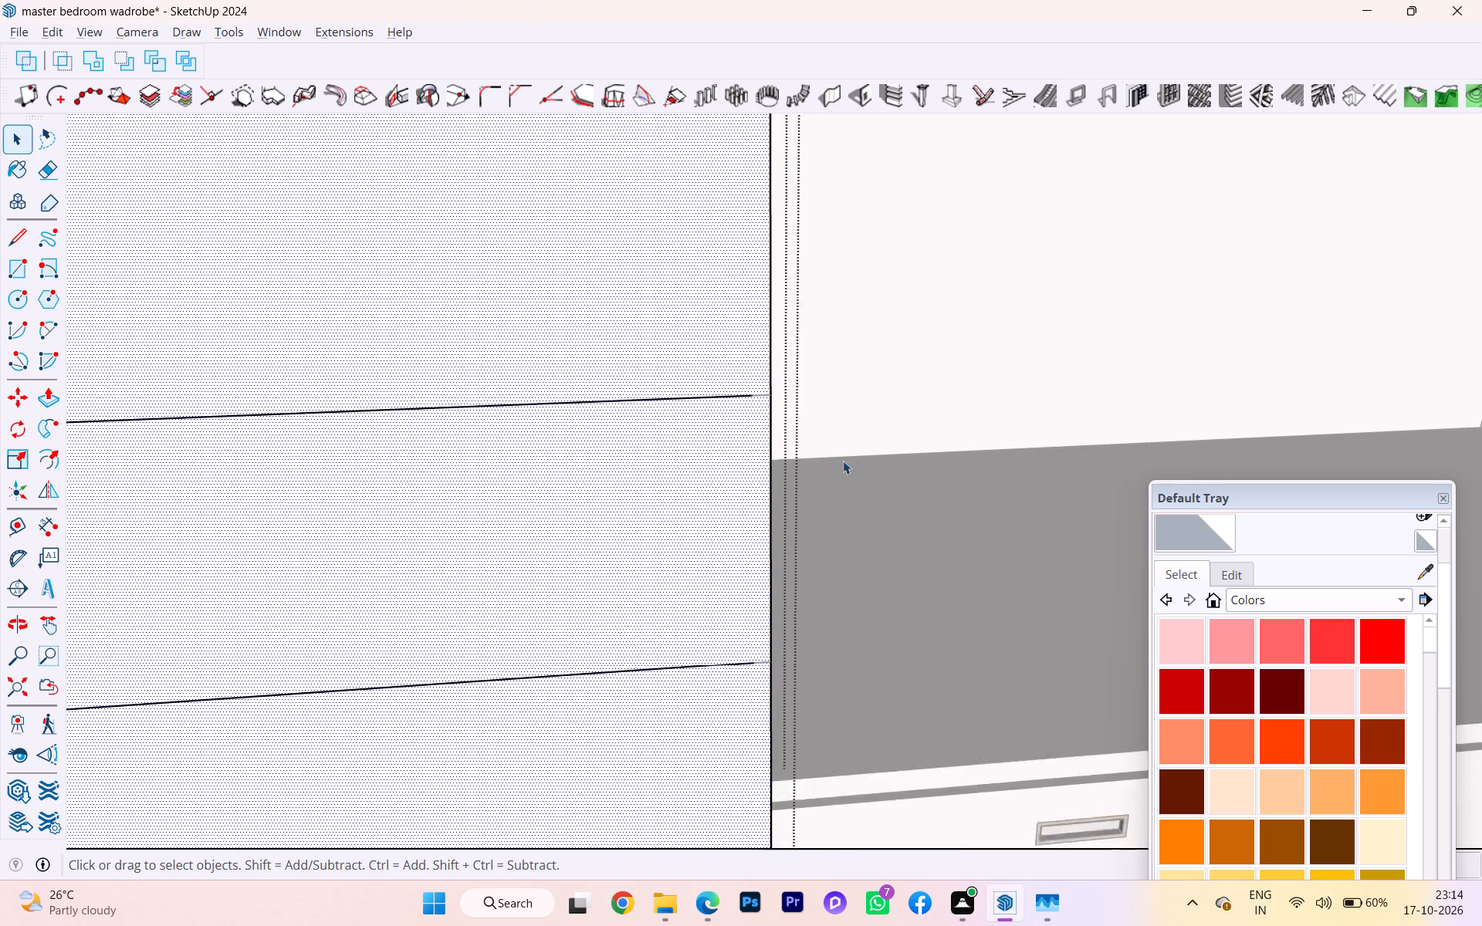
Close the group and move the bench-side panel a short distance along the red axis toward the open middle bay.
scroll(843, 461, "down", 13)
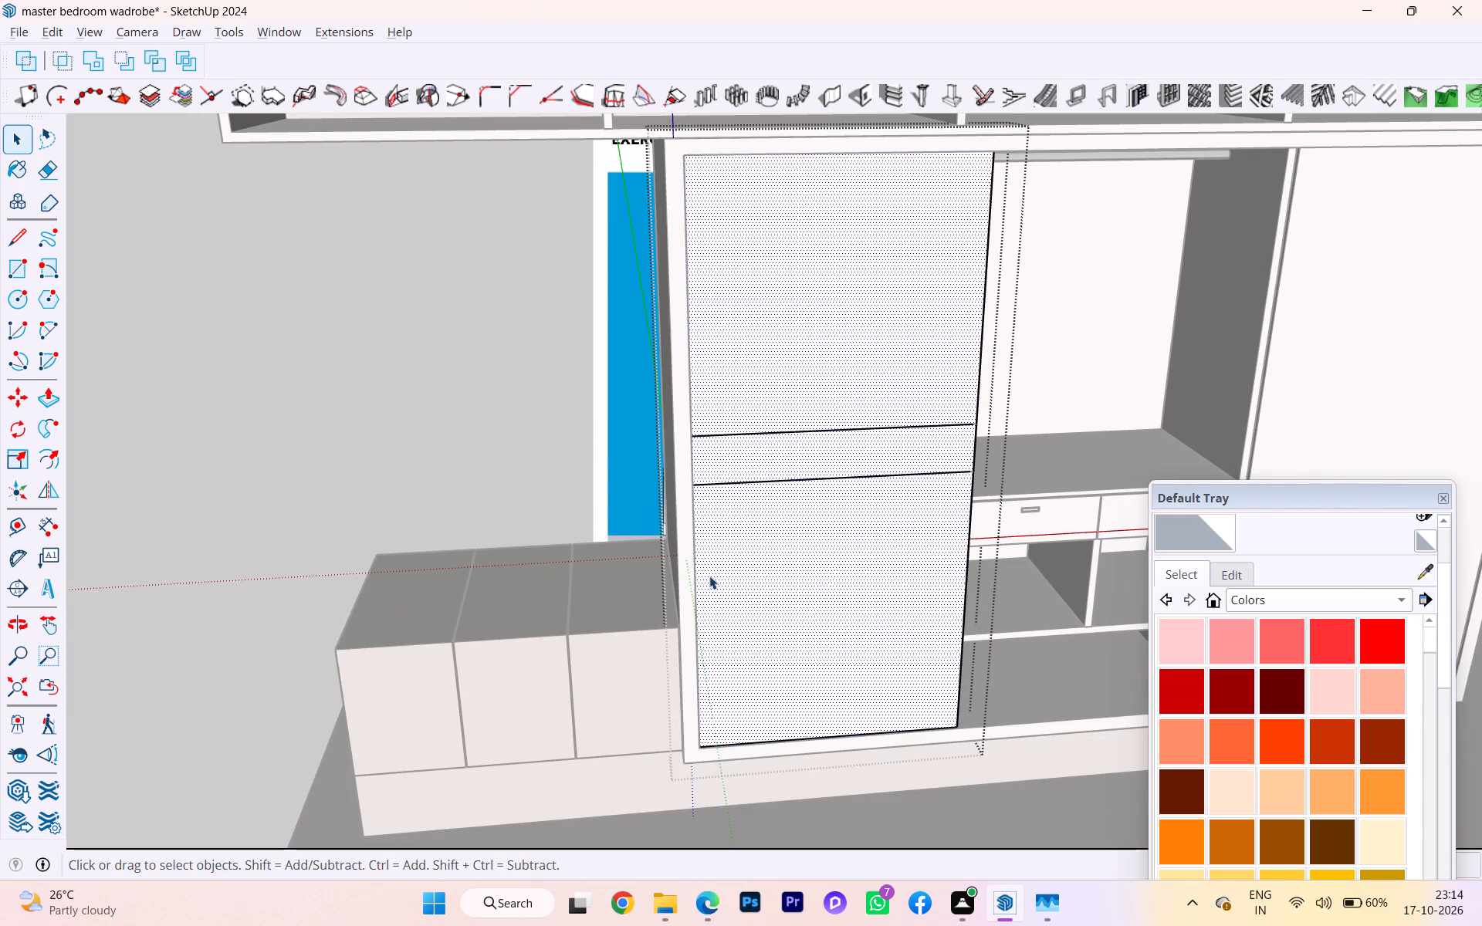
left_click(238, 533)
left_click(787, 694)
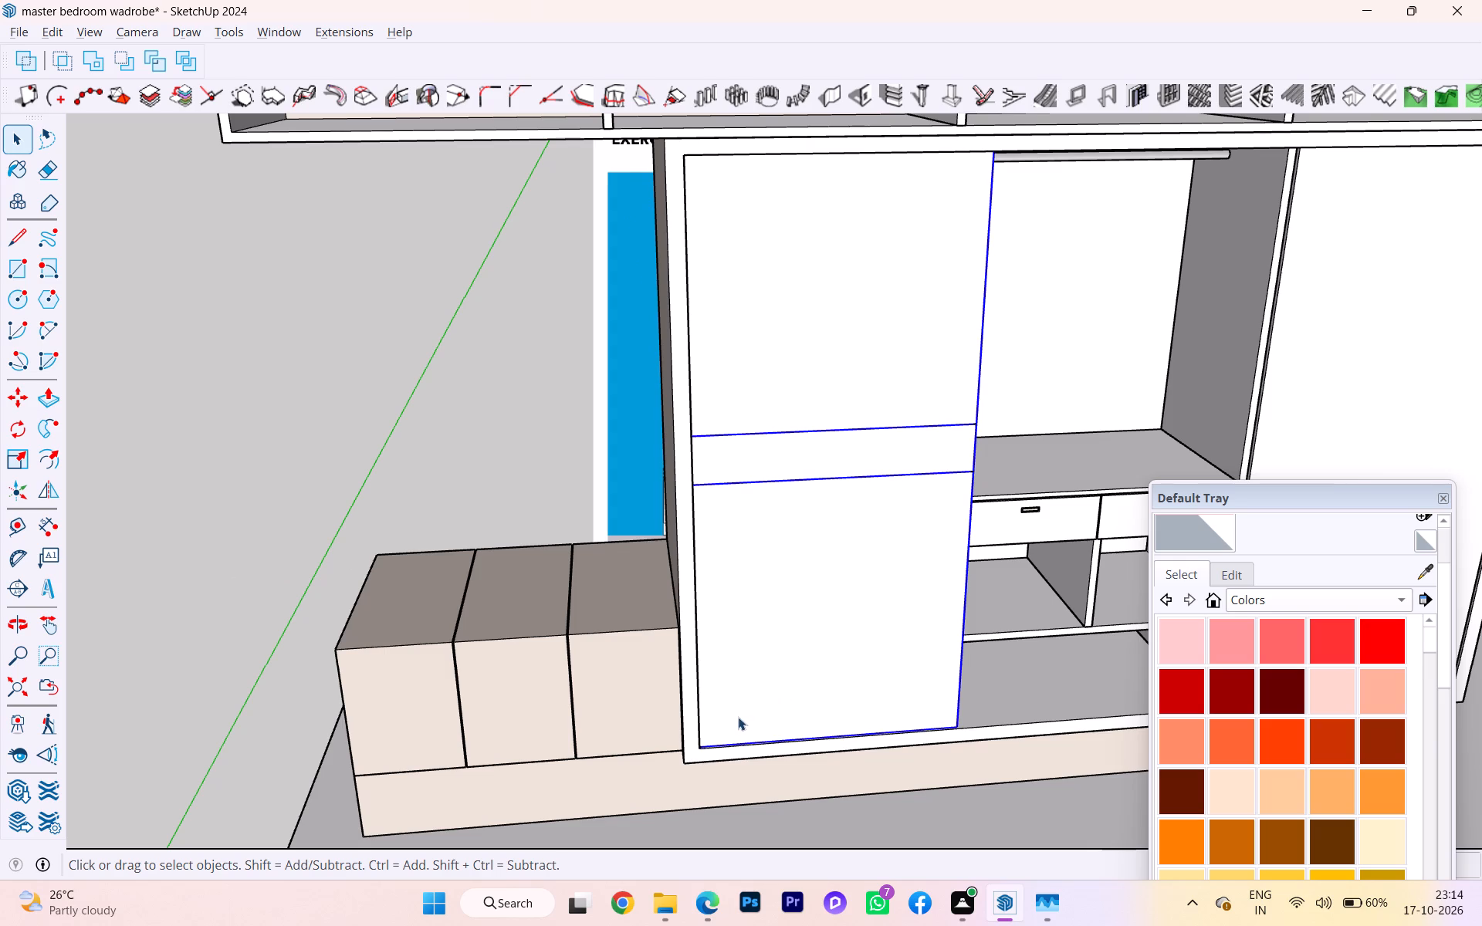
key("m")
left_click(710, 744)
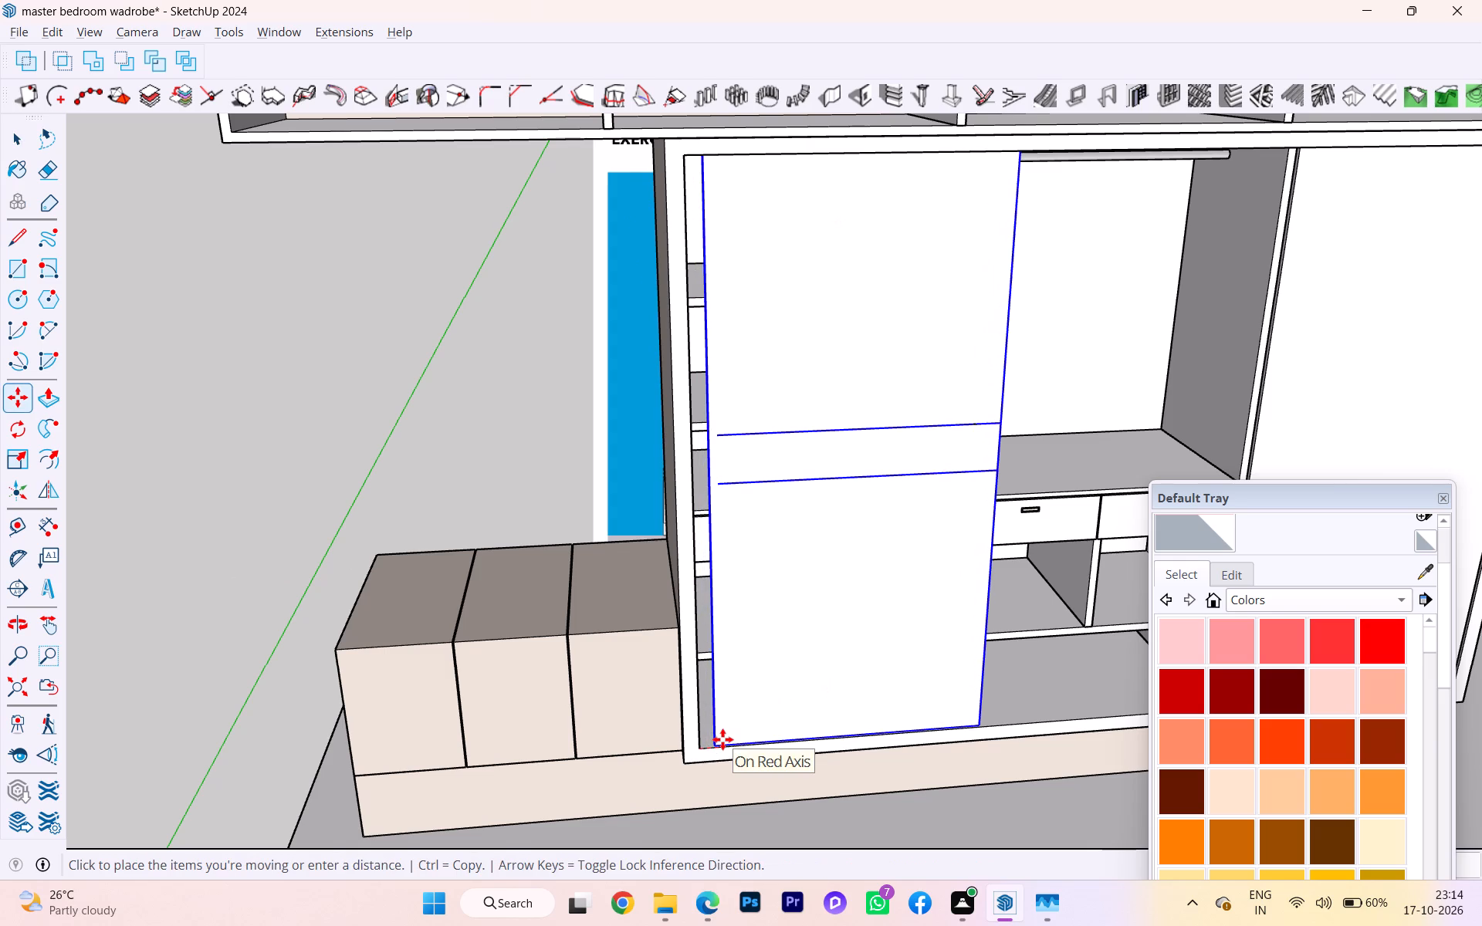
left_click(722, 739)
key("space")
Open the bench-side panel's group and draw the upper line's missing end segment to the panel edge nearest the bench.
scroll(743, 449, "up", 1)
scroll(736, 454, "down", 1)
scroll(736, 454, "up", 6)
scroll(731, 417, "down", 2)
scroll(731, 416, "up", 3)
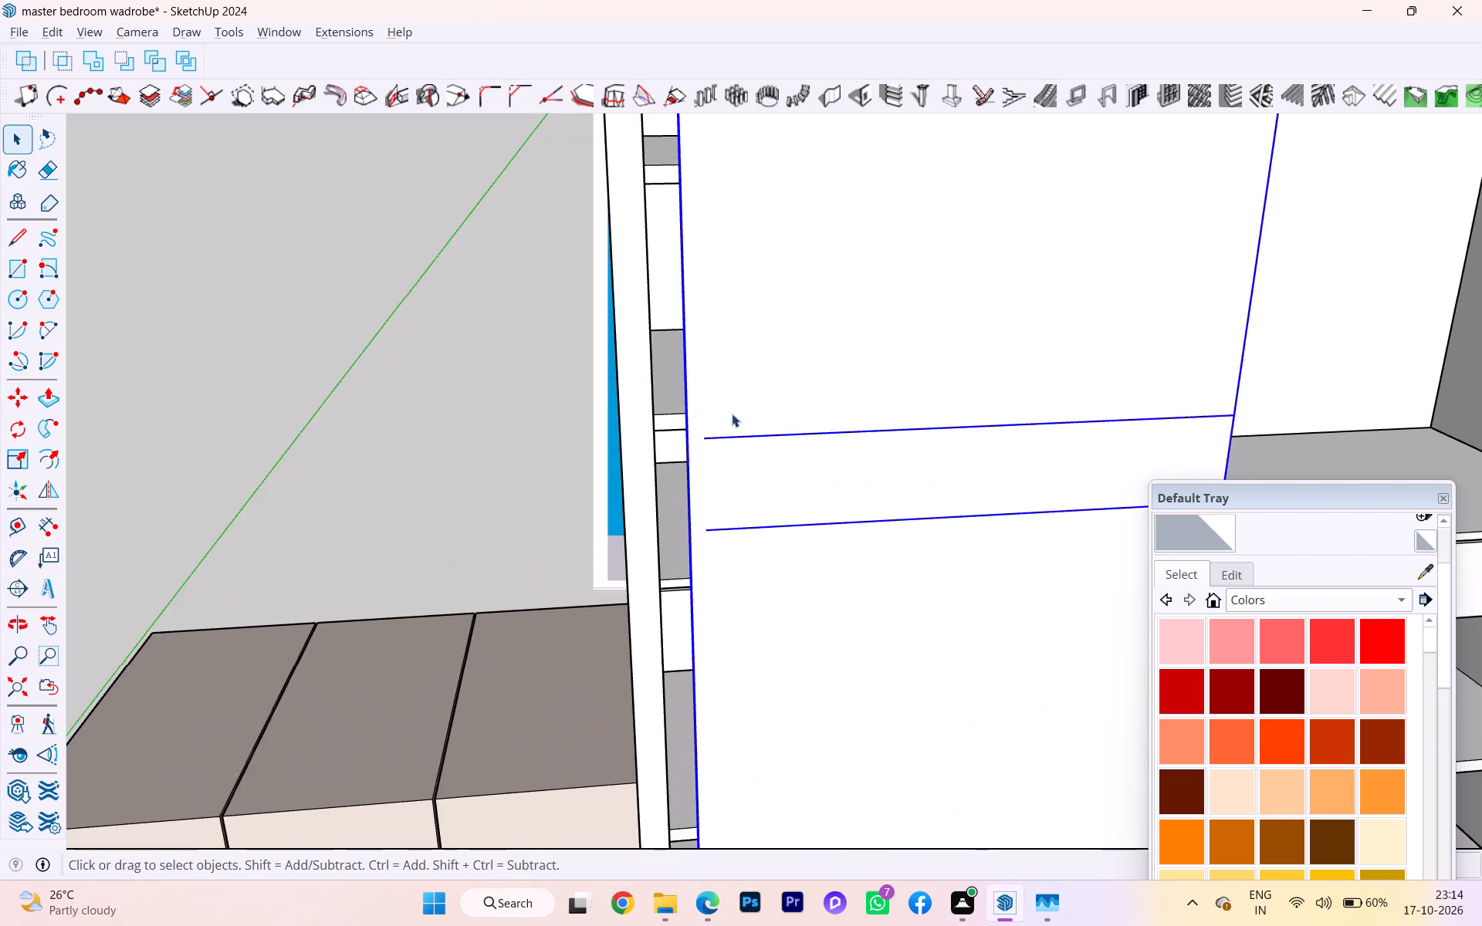
scroll(732, 414, "up", 4)
triple_click(729, 417)
double_click(729, 417)
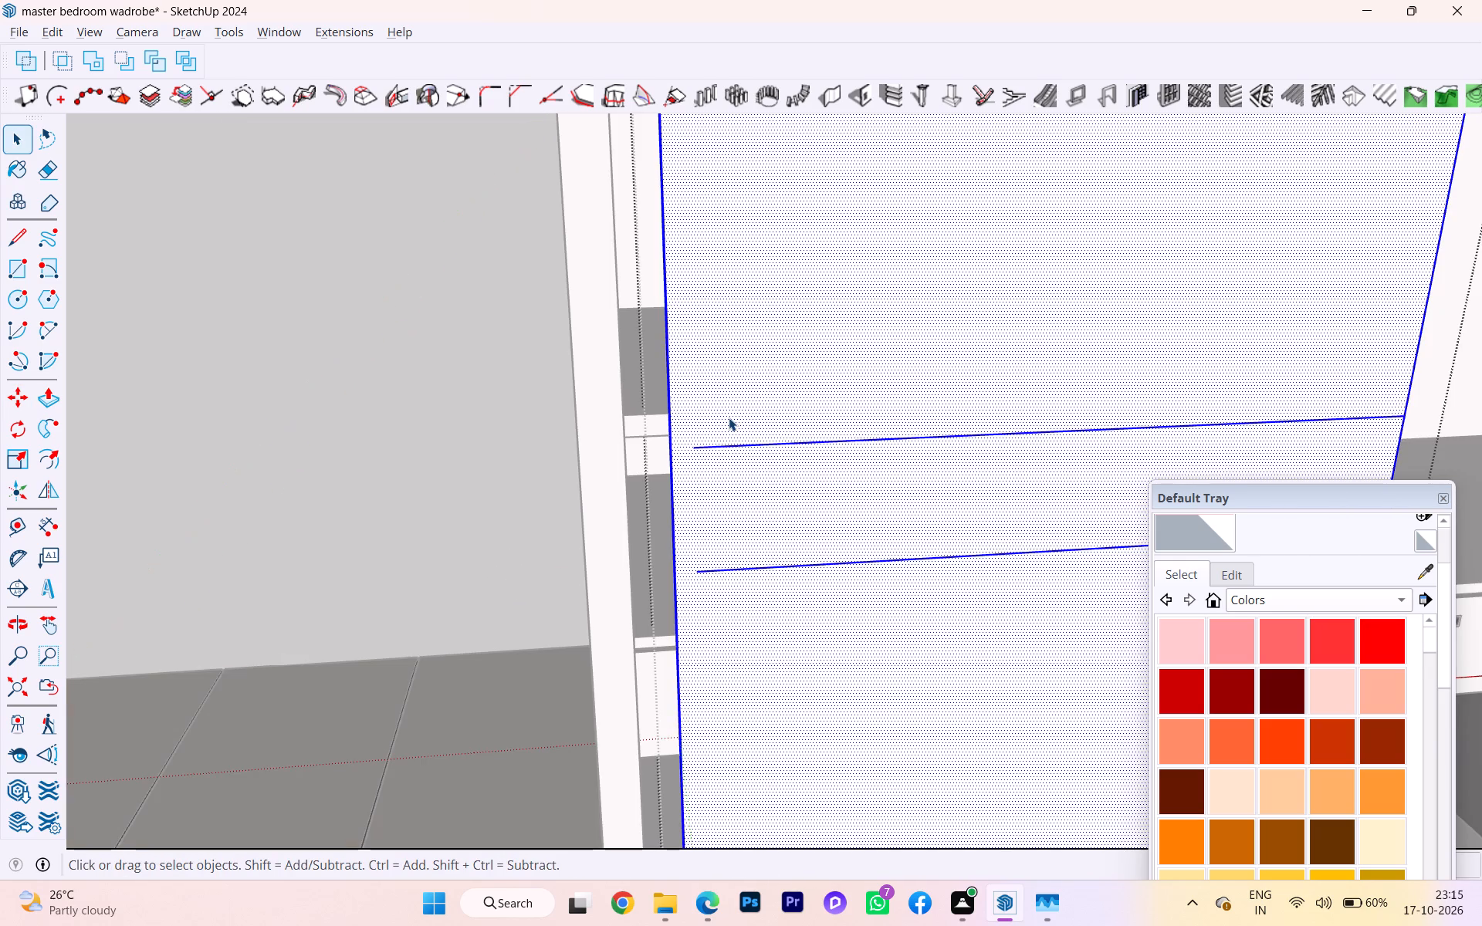
double_click(716, 426)
scroll(699, 444, "up", 2)
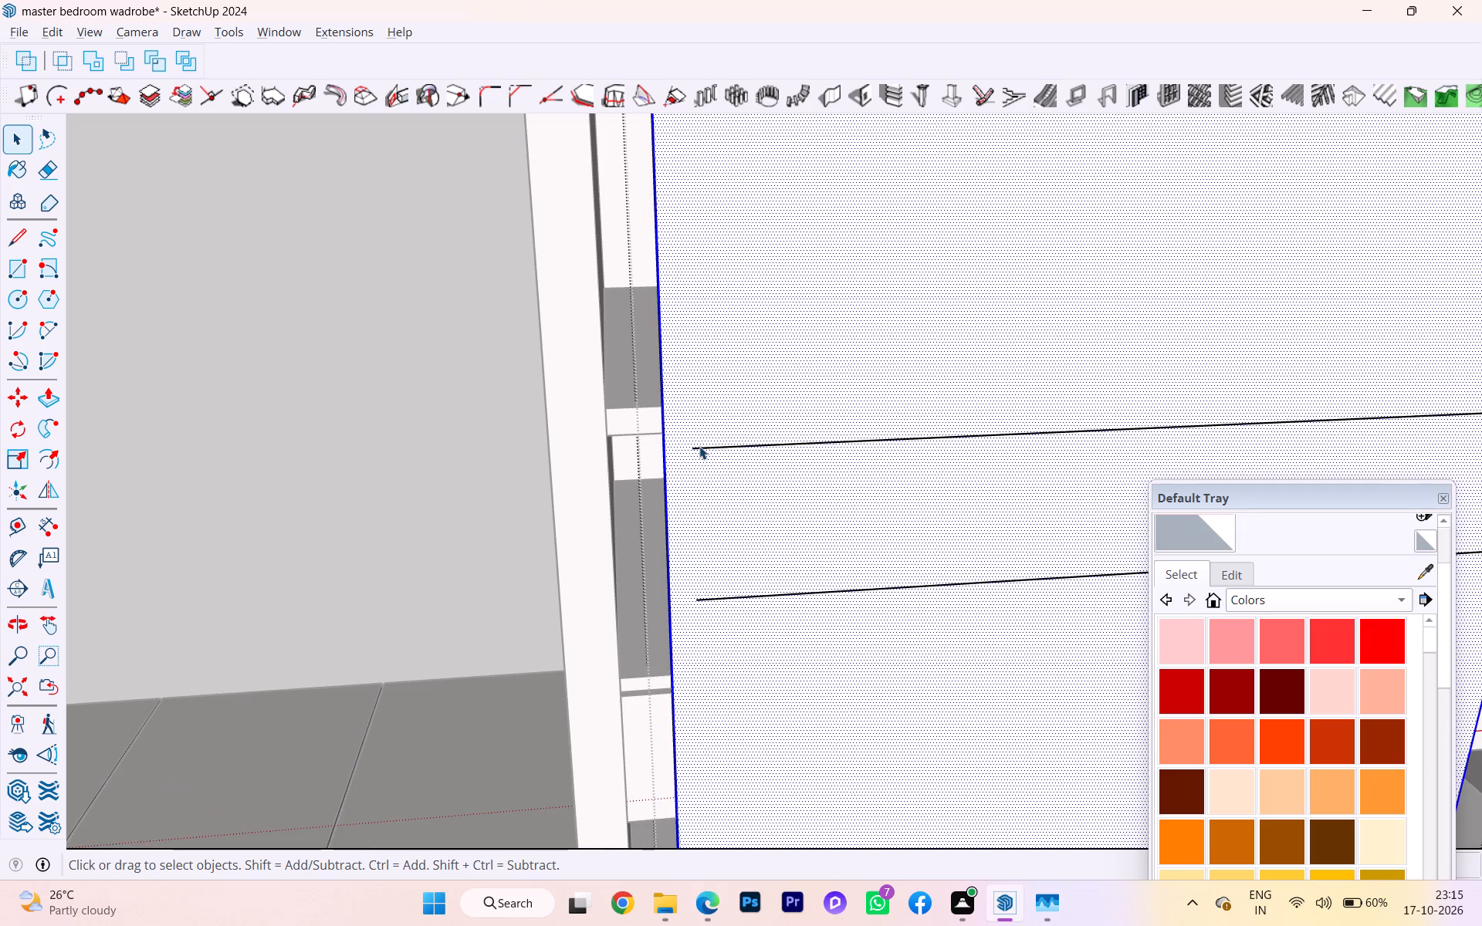
key("l")
scroll(709, 453, "up", 5)
left_click(686, 452)
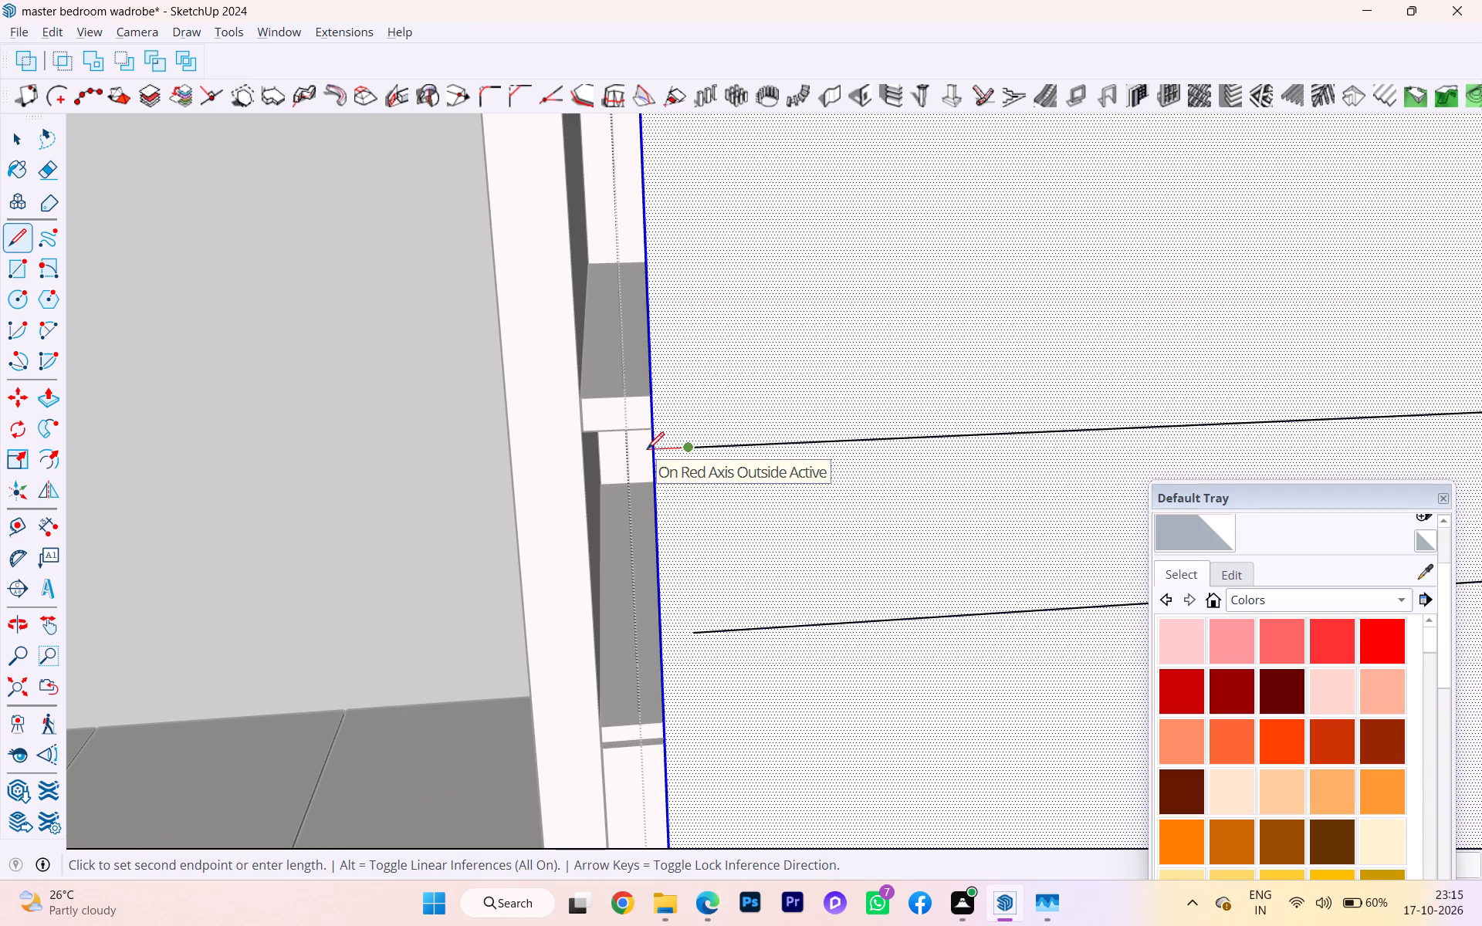
left_click(655, 454)
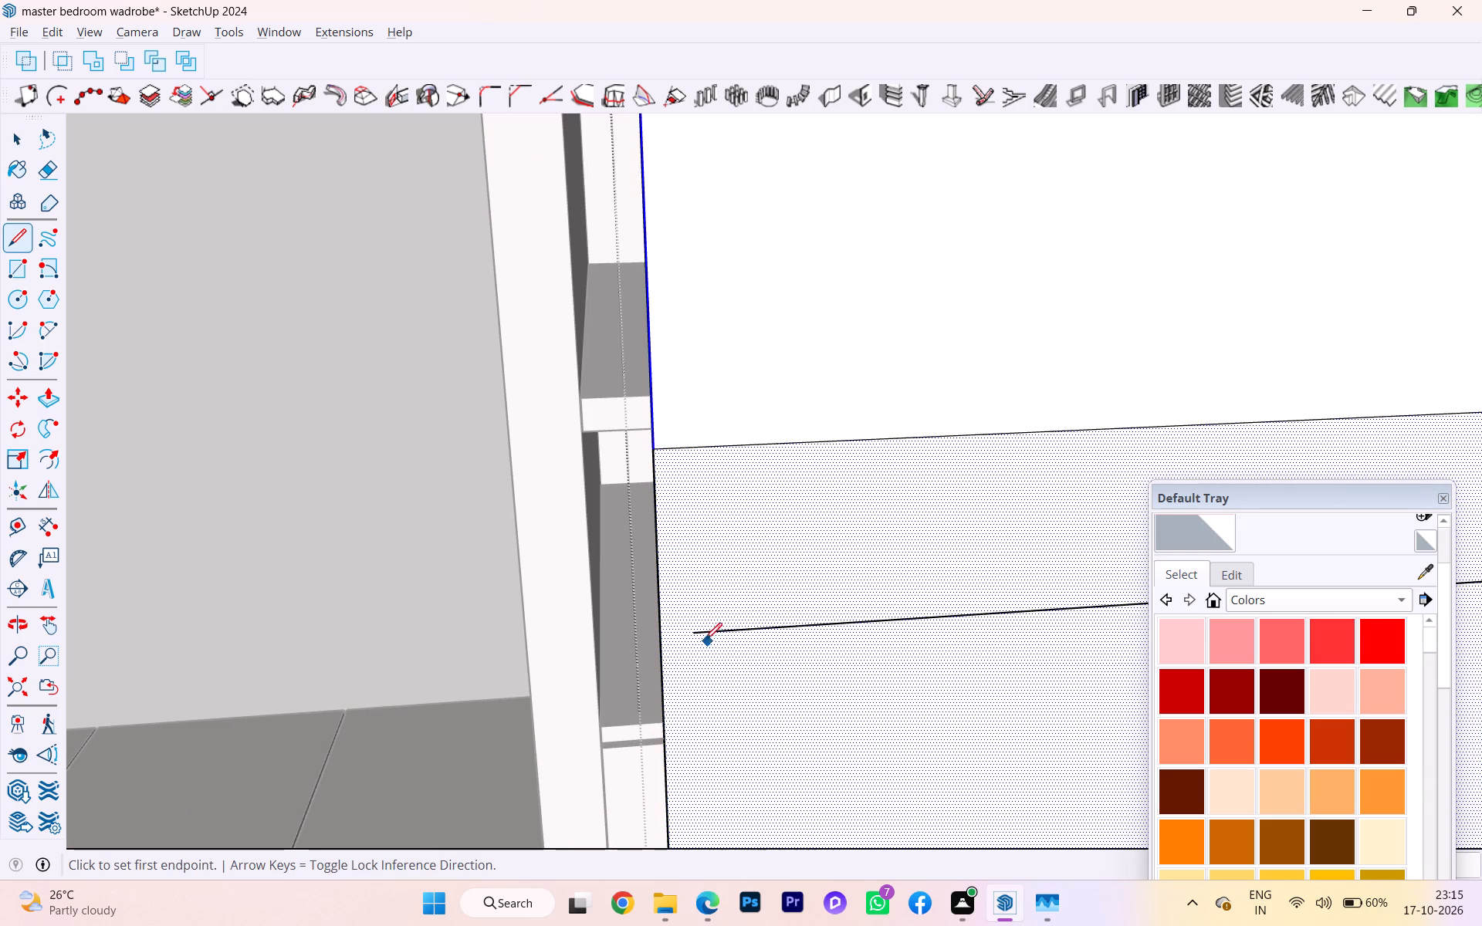
Draw the lower line's missing end segment to the same panel edge, check that the faces are separate, and close the group.
left_click(695, 634)
left_click(665, 634)
key("space")
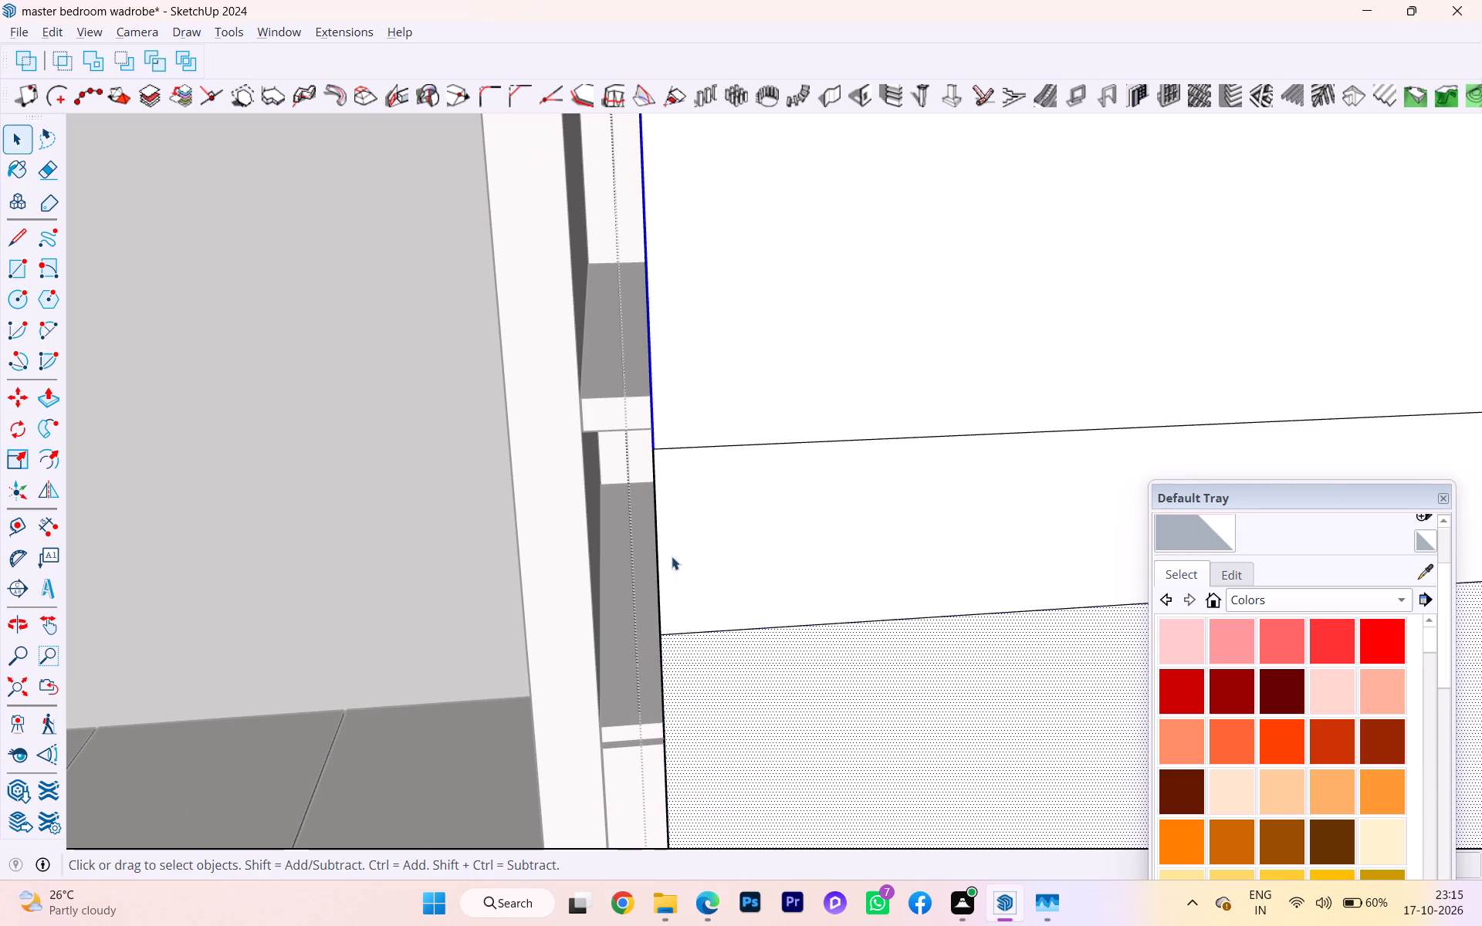
left_click(683, 556)
left_click(777, 350)
scroll(425, 377, "up", 1)
scroll(425, 377, "down", 7)
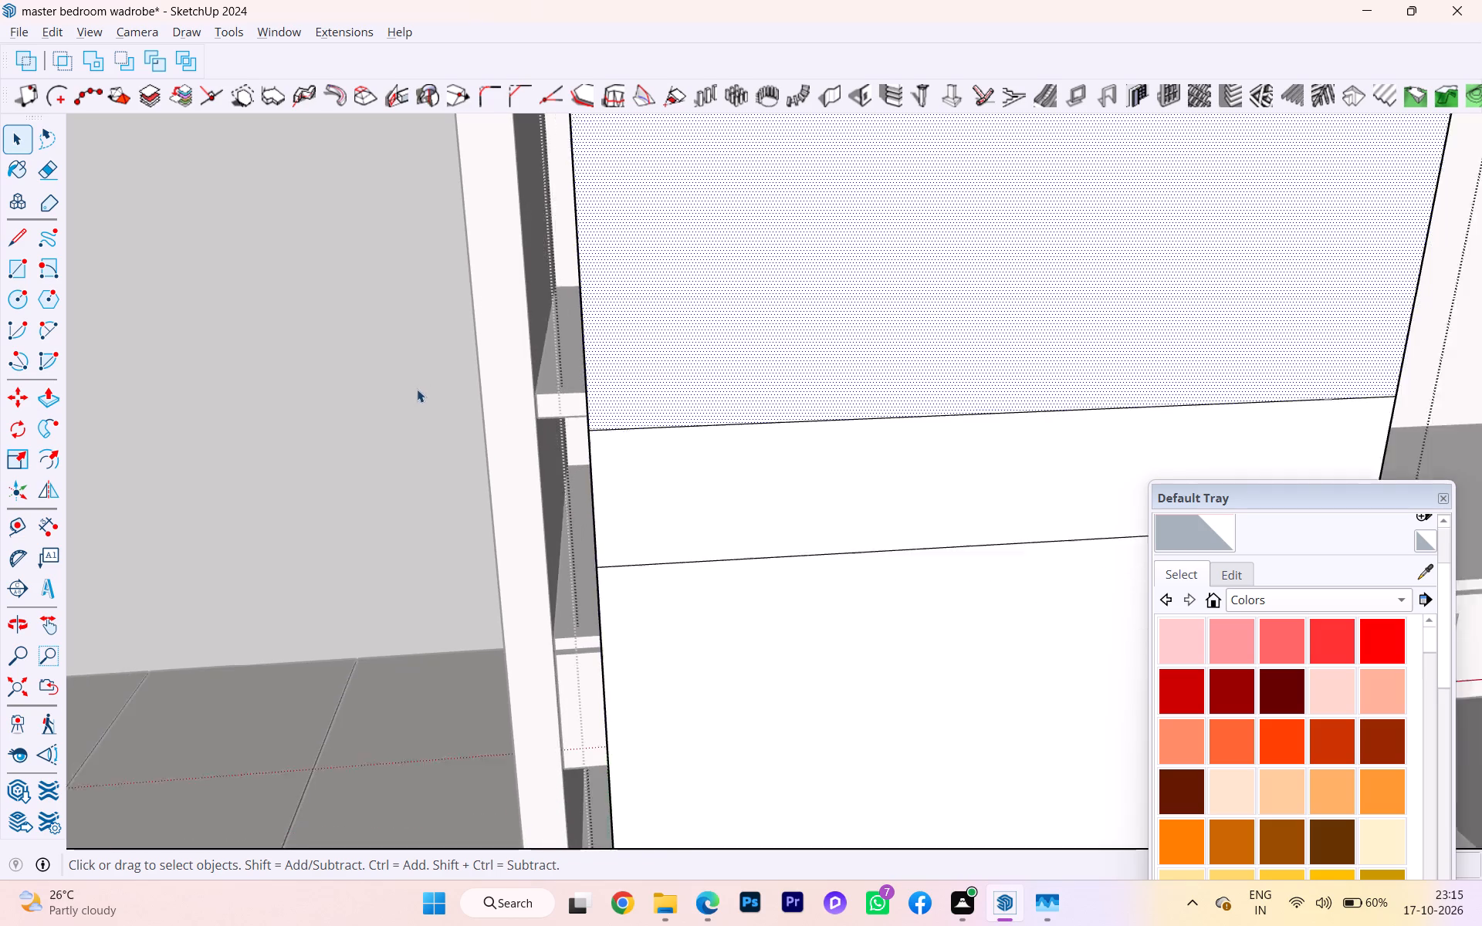
scroll(417, 389, "down", 18)
left_click(252, 463)
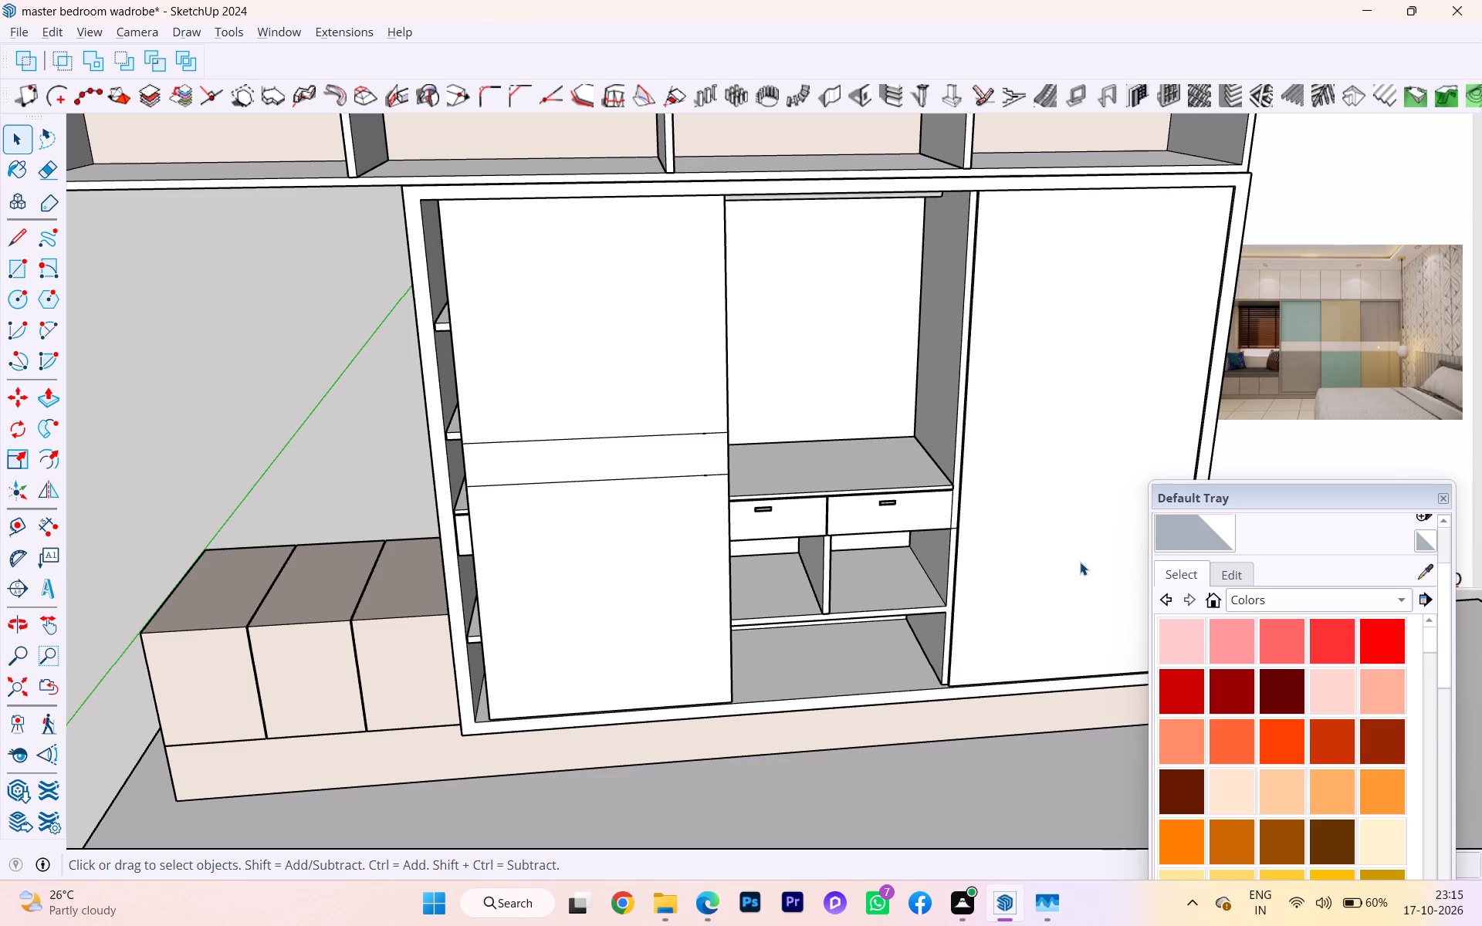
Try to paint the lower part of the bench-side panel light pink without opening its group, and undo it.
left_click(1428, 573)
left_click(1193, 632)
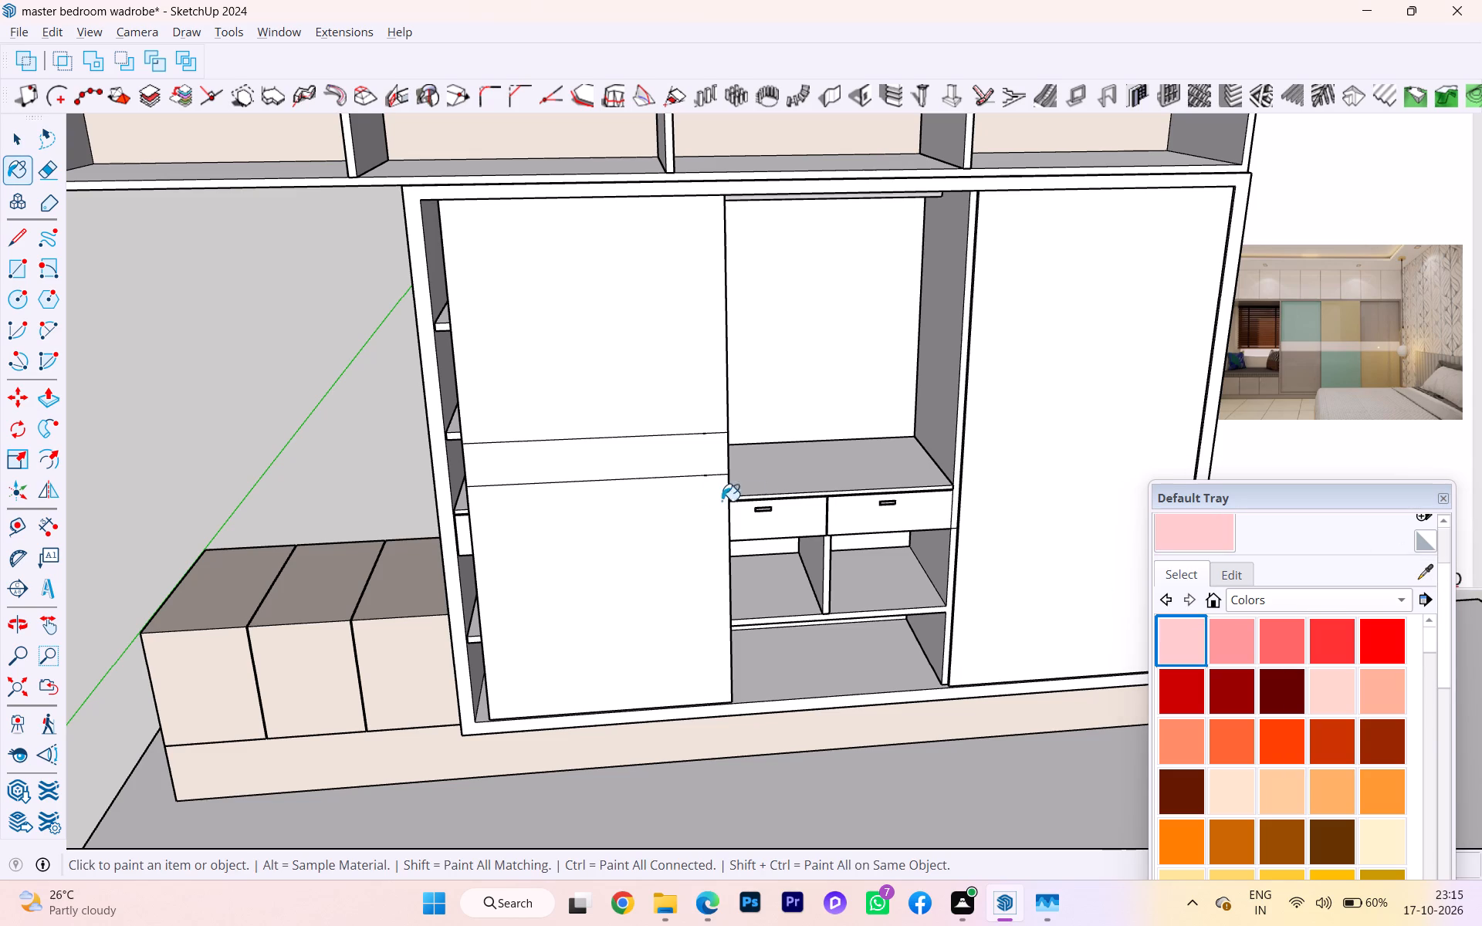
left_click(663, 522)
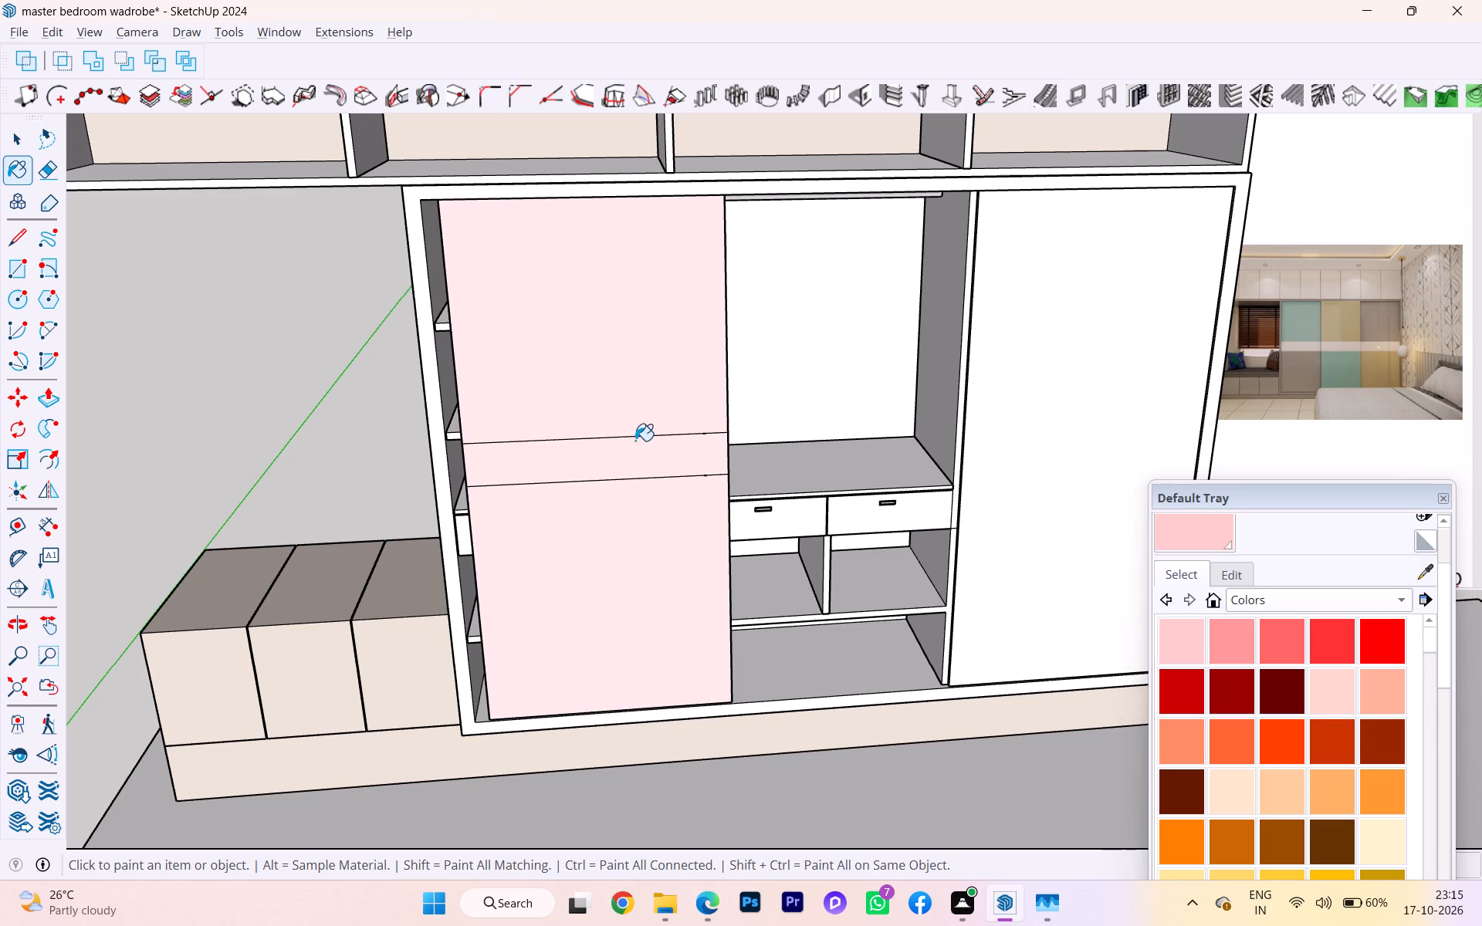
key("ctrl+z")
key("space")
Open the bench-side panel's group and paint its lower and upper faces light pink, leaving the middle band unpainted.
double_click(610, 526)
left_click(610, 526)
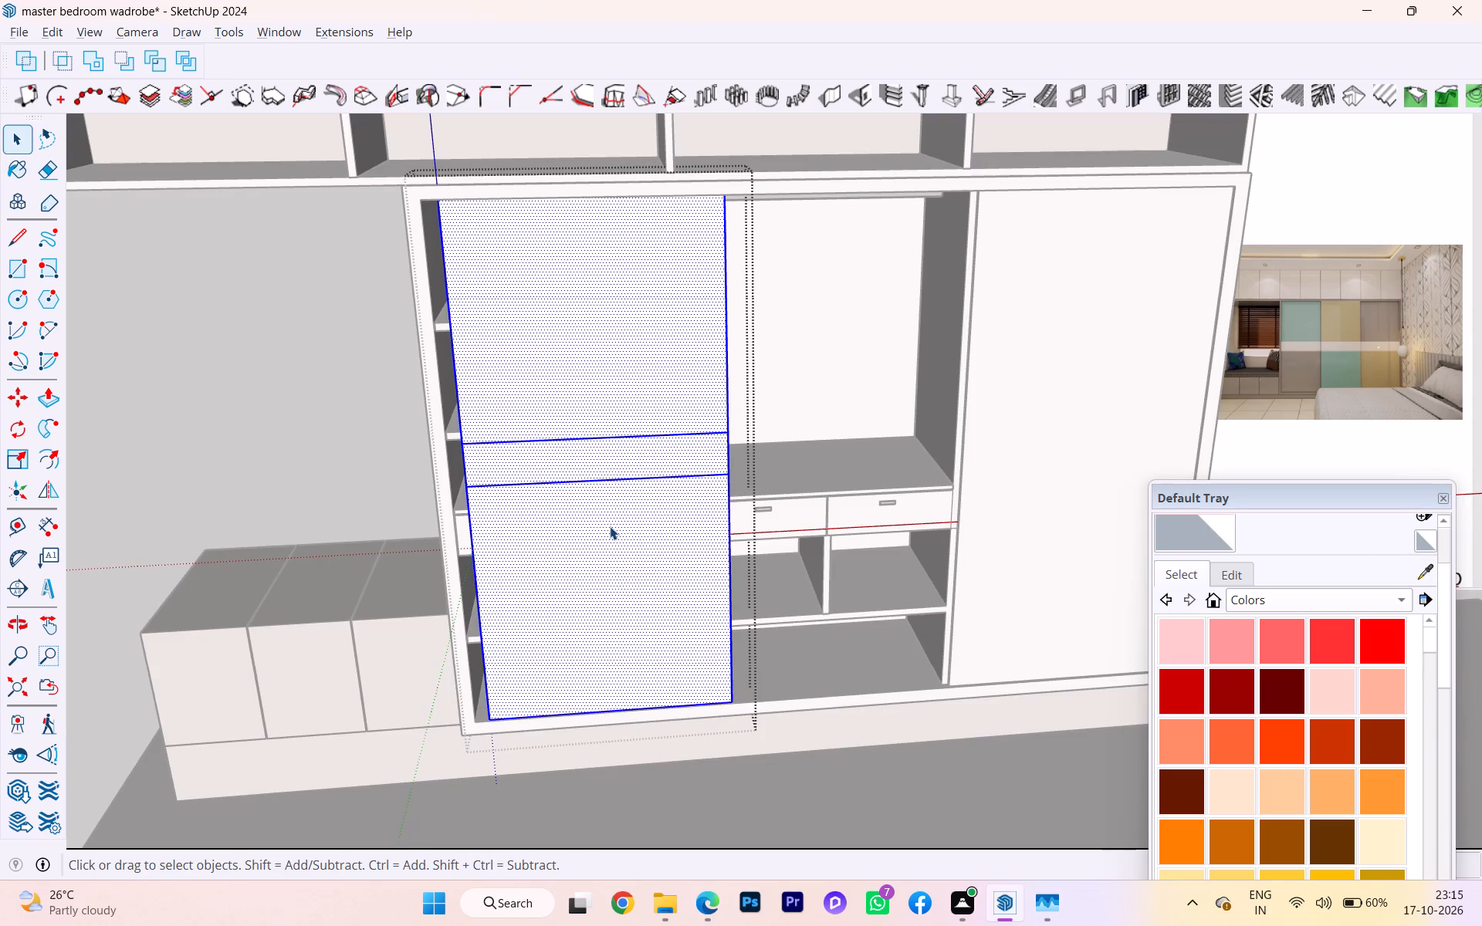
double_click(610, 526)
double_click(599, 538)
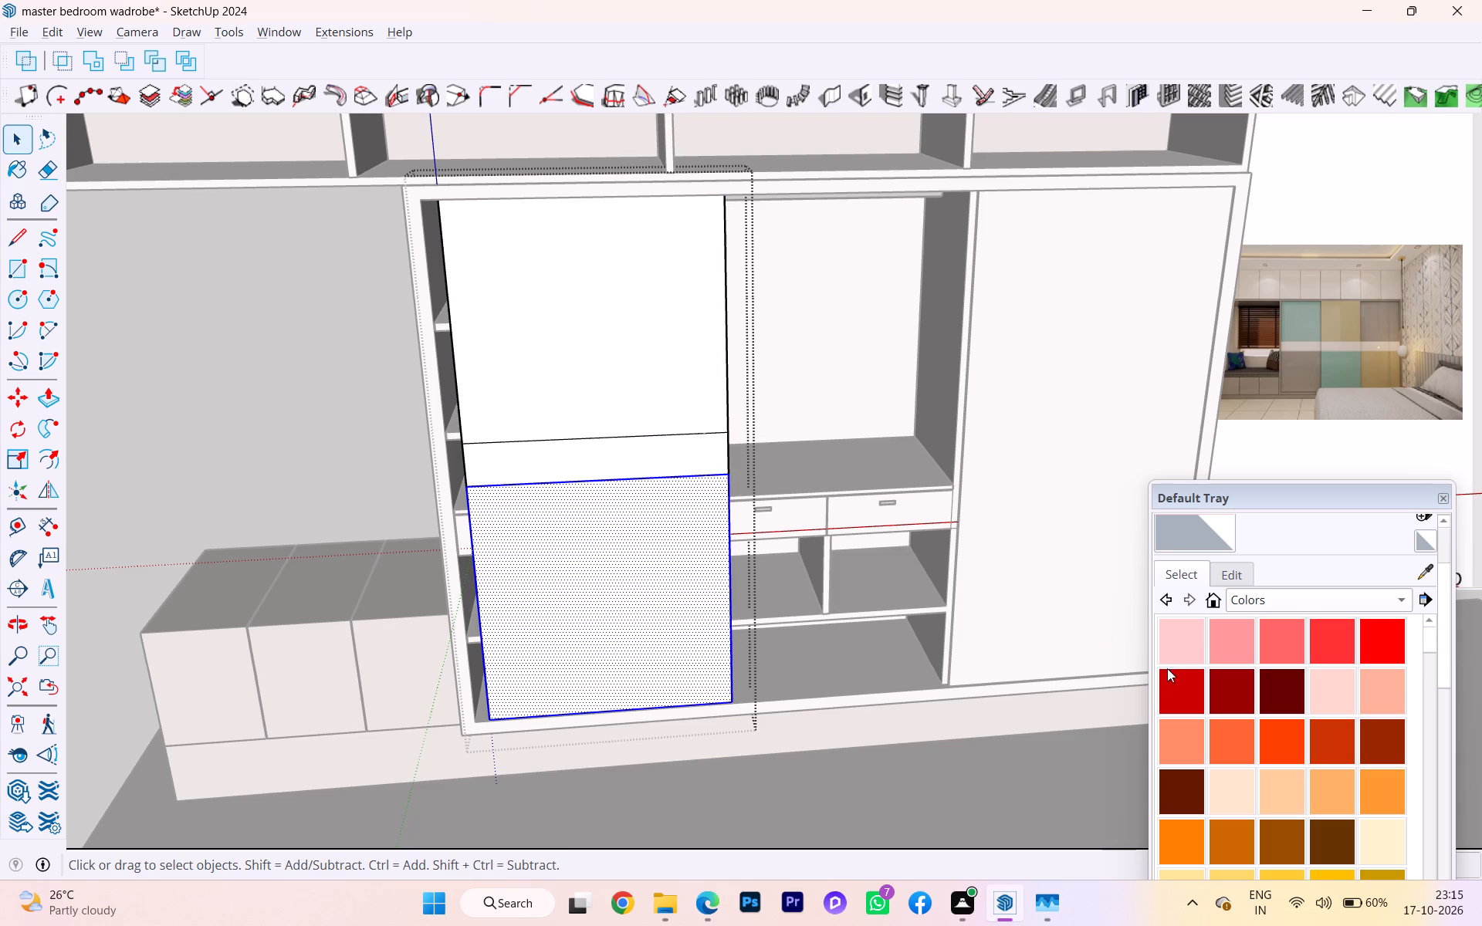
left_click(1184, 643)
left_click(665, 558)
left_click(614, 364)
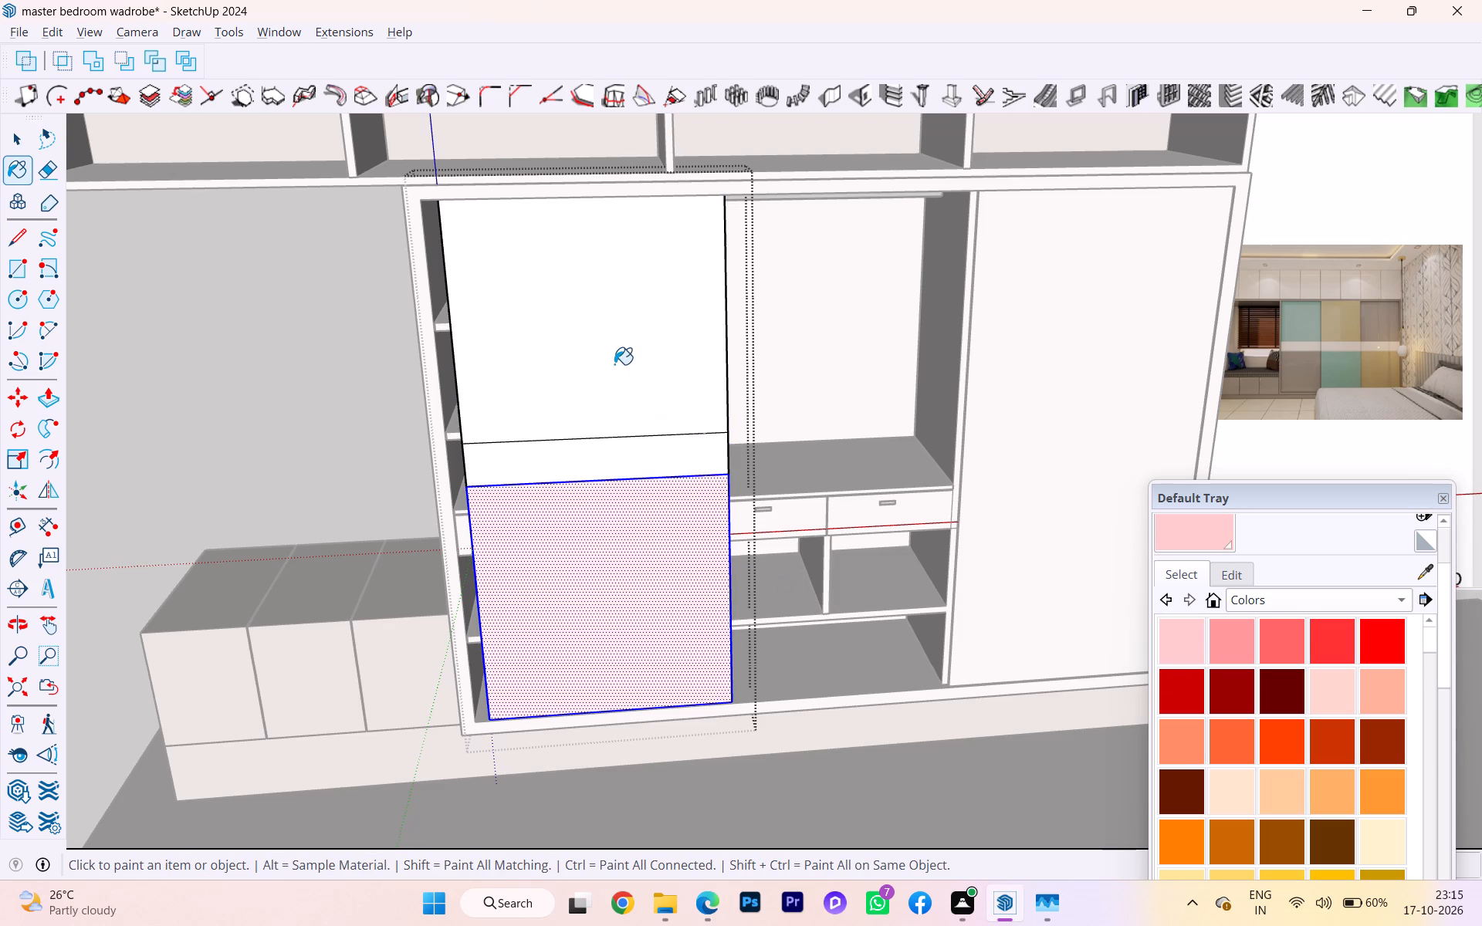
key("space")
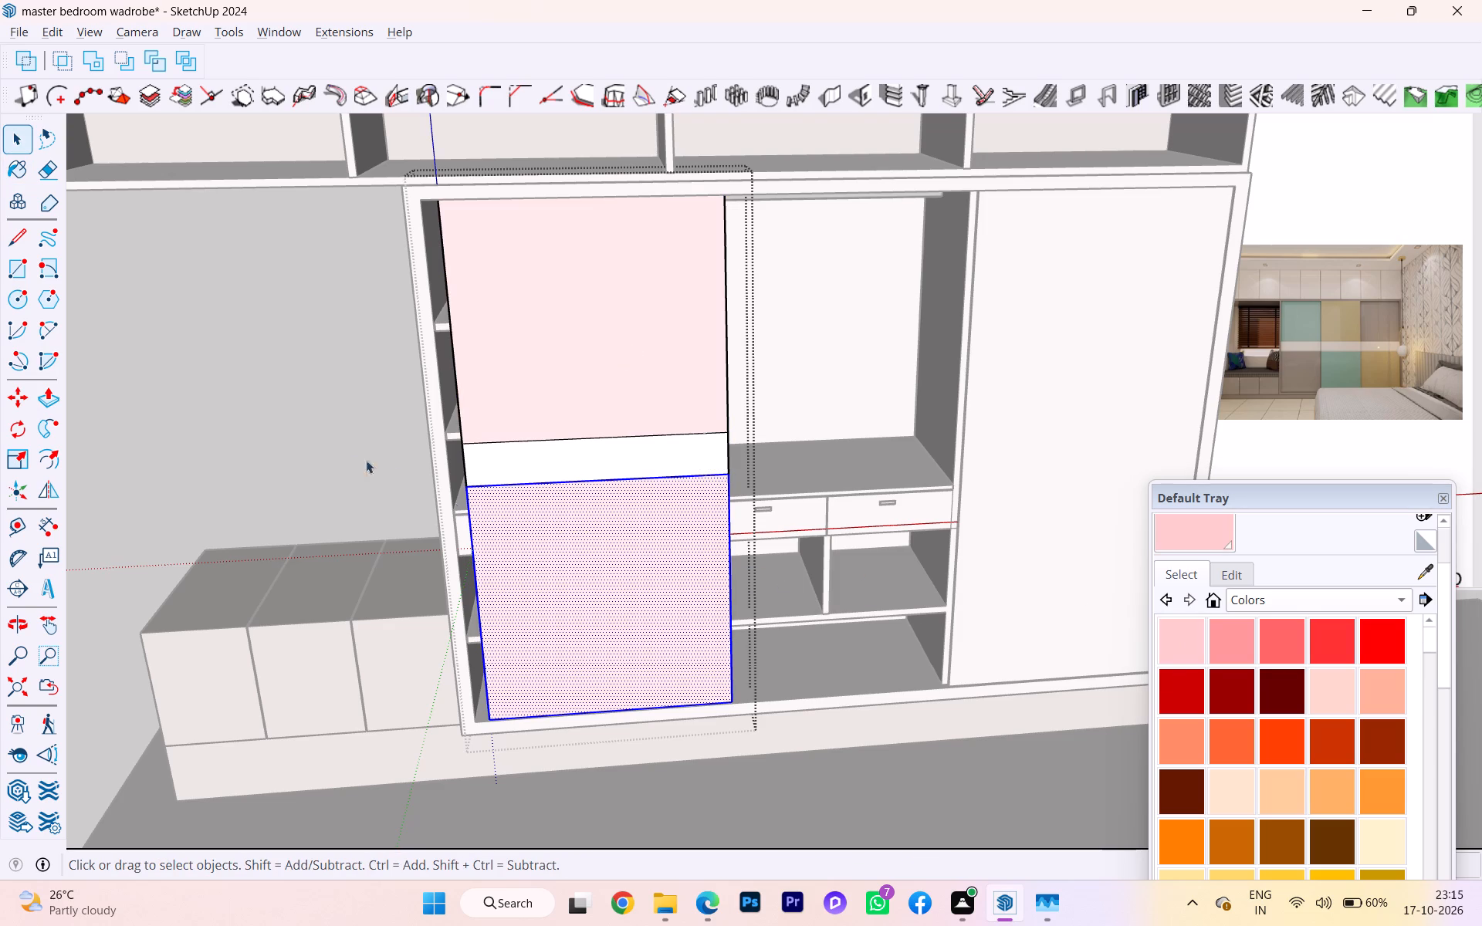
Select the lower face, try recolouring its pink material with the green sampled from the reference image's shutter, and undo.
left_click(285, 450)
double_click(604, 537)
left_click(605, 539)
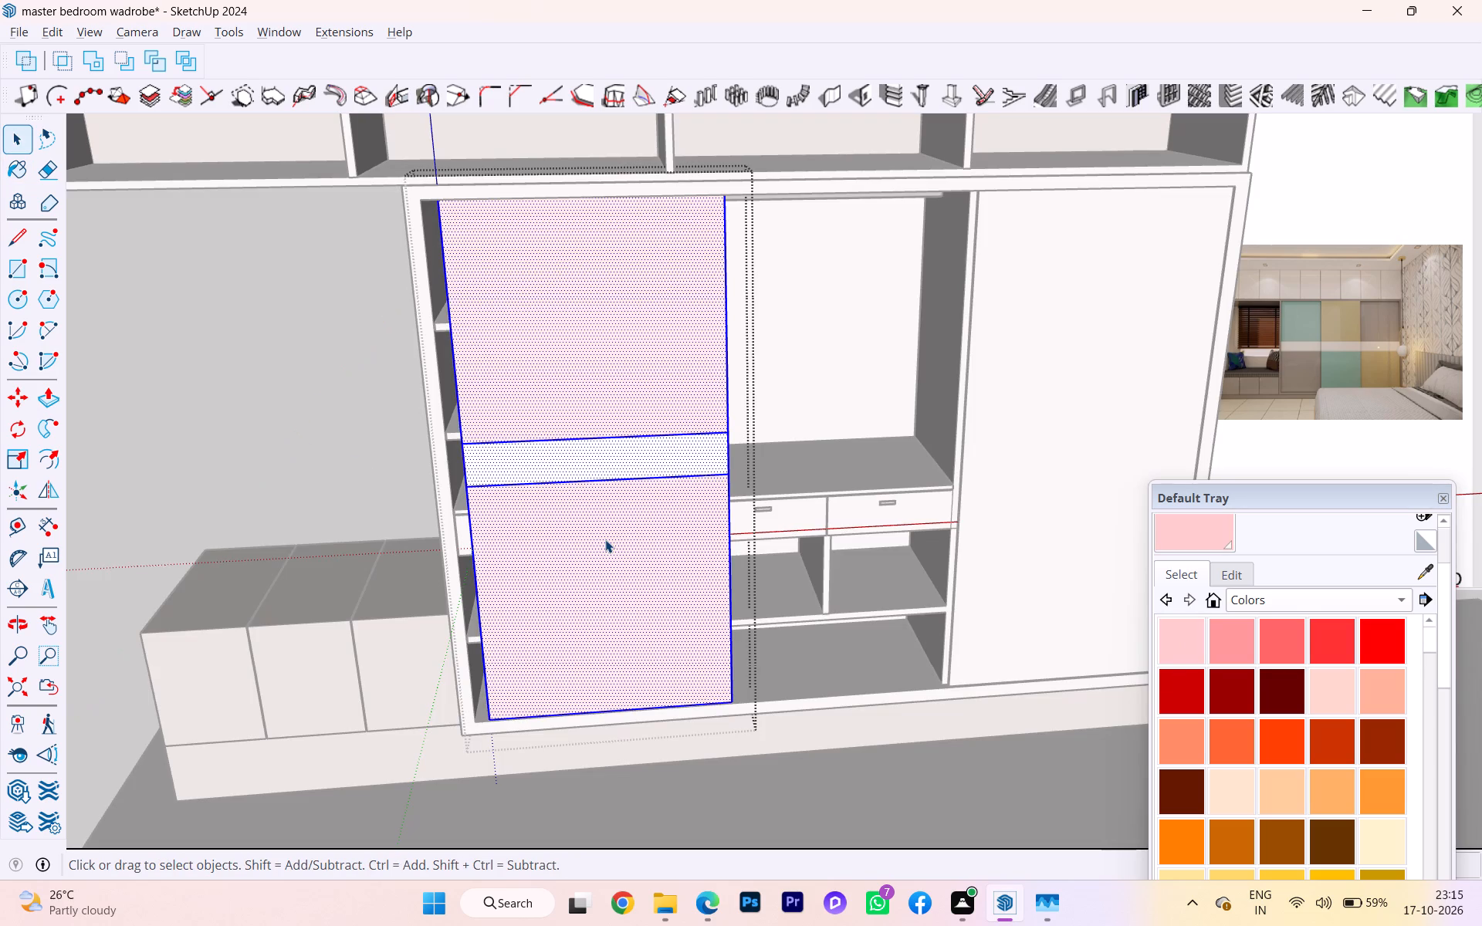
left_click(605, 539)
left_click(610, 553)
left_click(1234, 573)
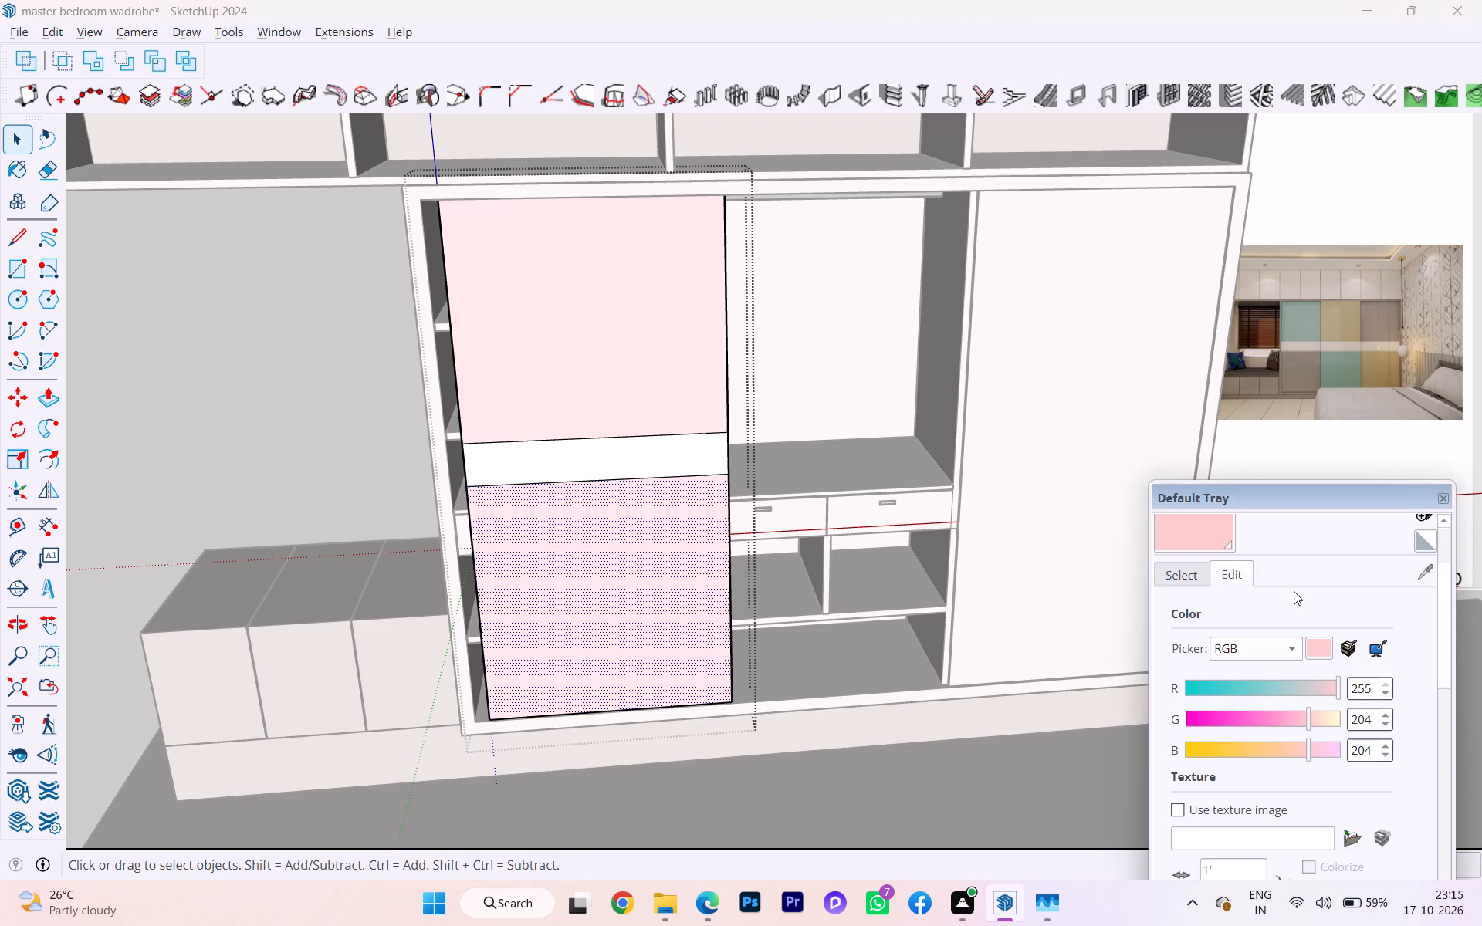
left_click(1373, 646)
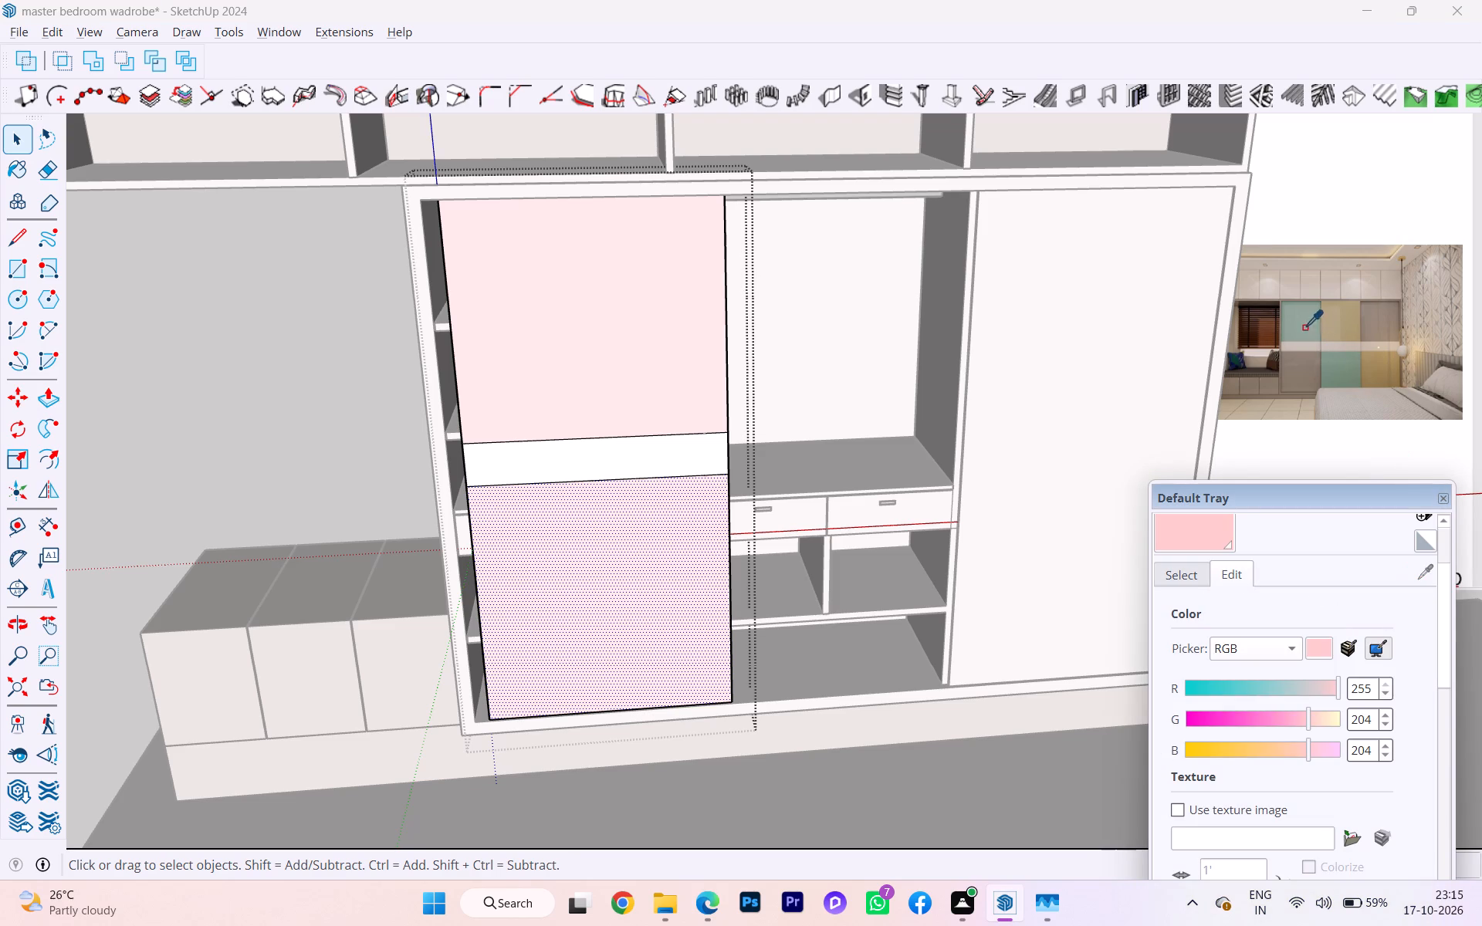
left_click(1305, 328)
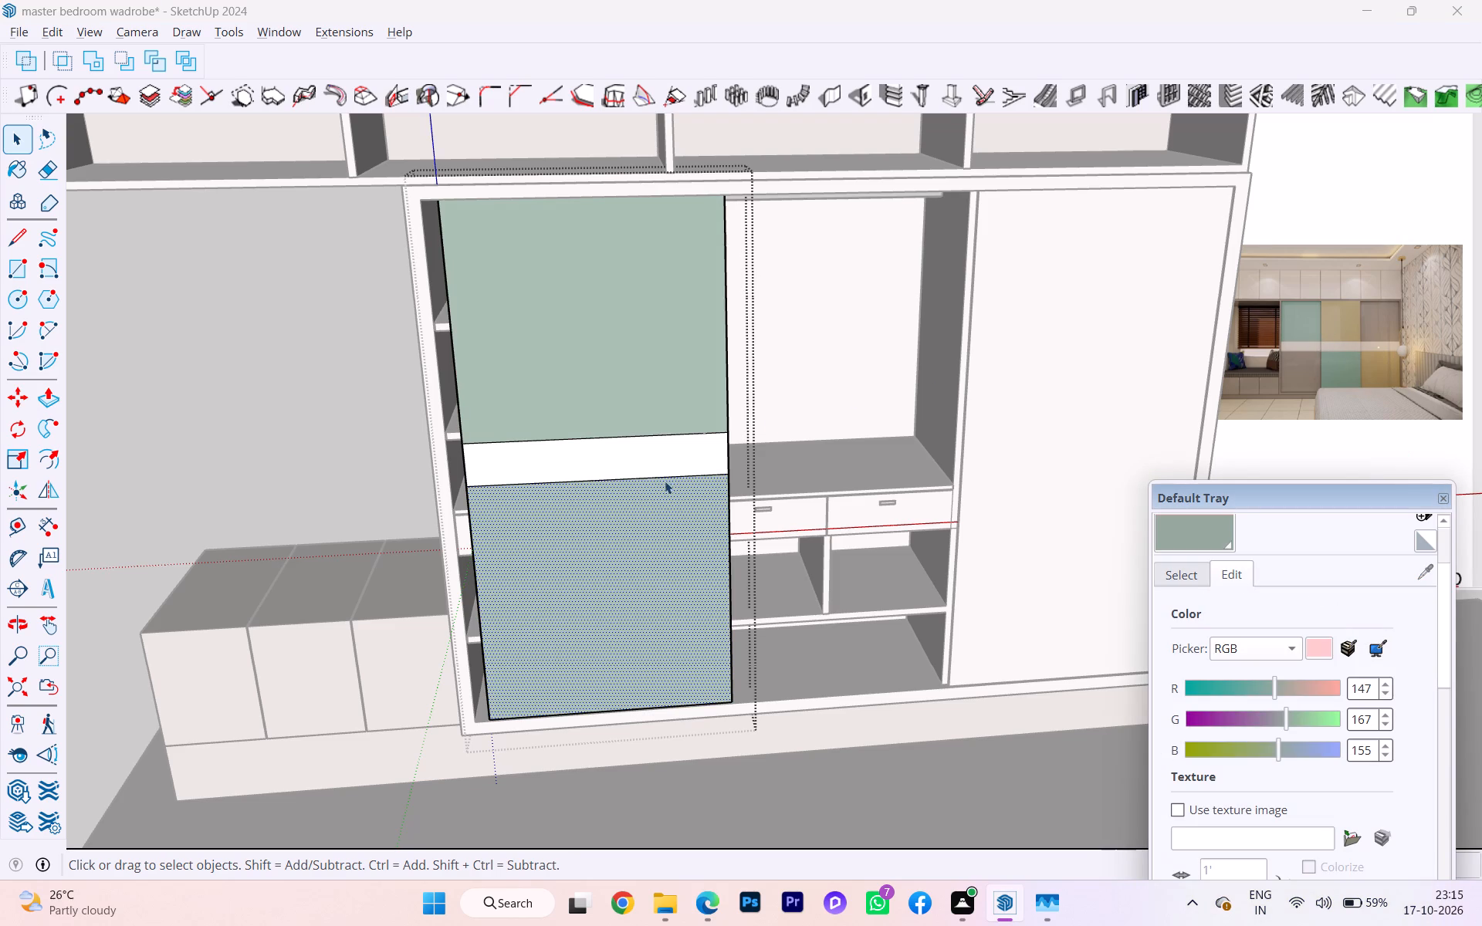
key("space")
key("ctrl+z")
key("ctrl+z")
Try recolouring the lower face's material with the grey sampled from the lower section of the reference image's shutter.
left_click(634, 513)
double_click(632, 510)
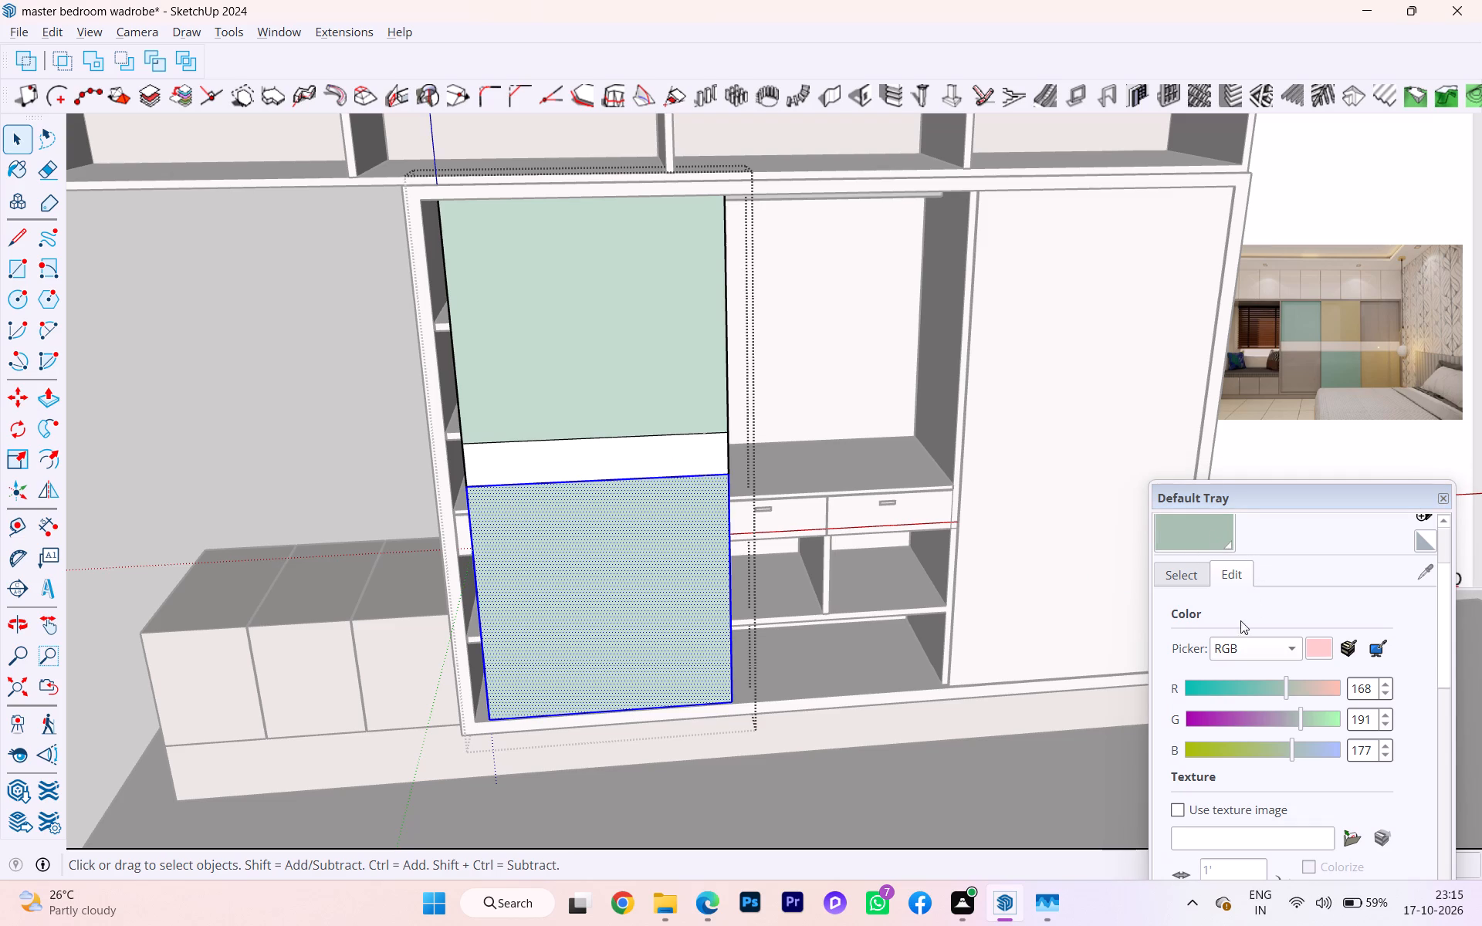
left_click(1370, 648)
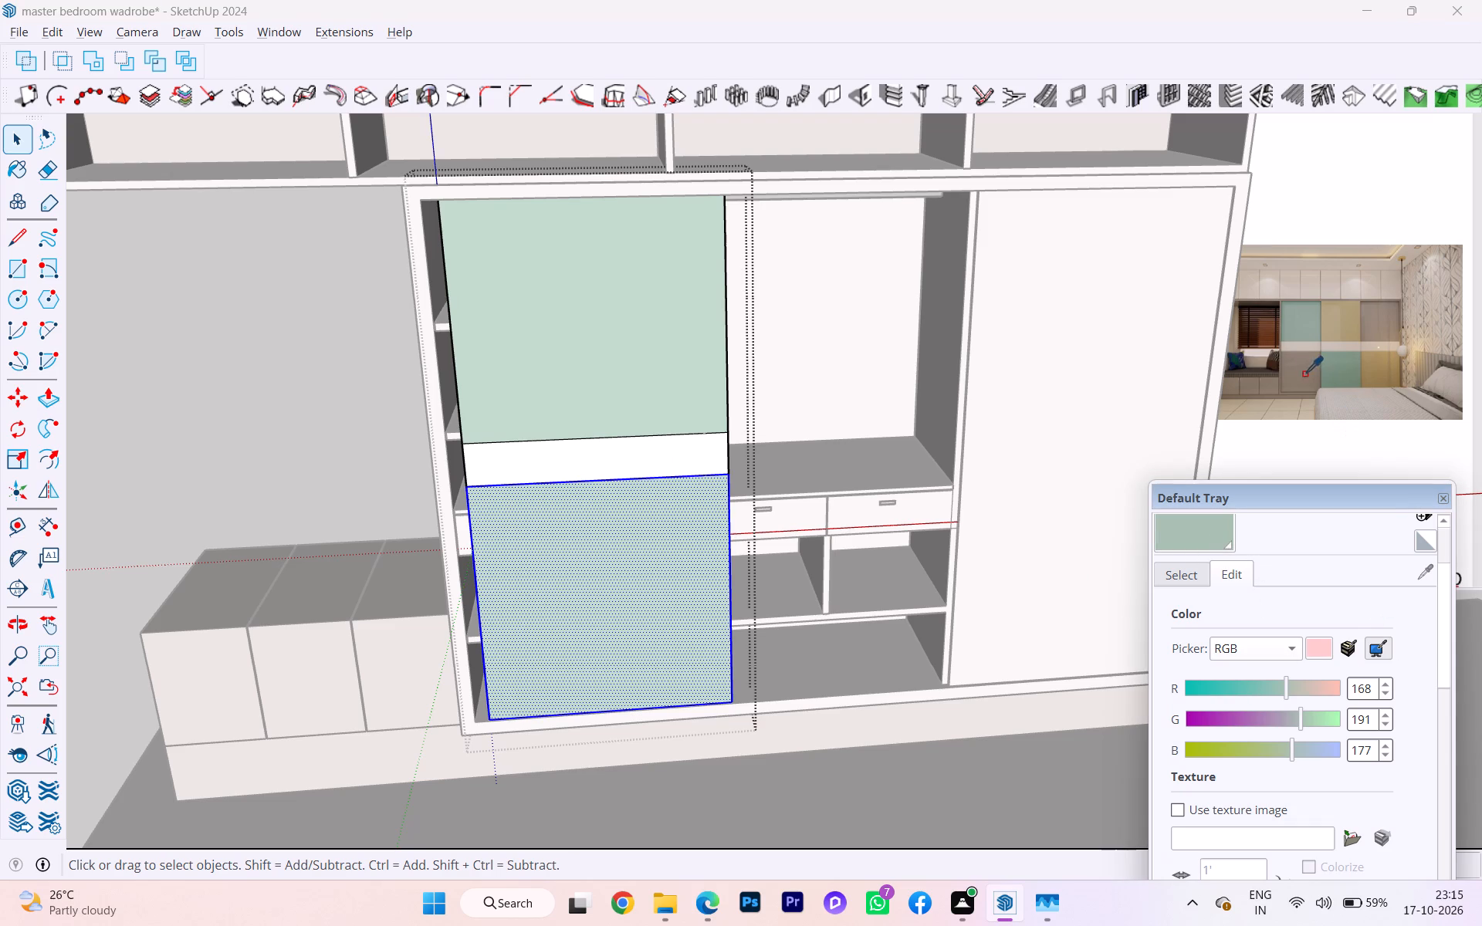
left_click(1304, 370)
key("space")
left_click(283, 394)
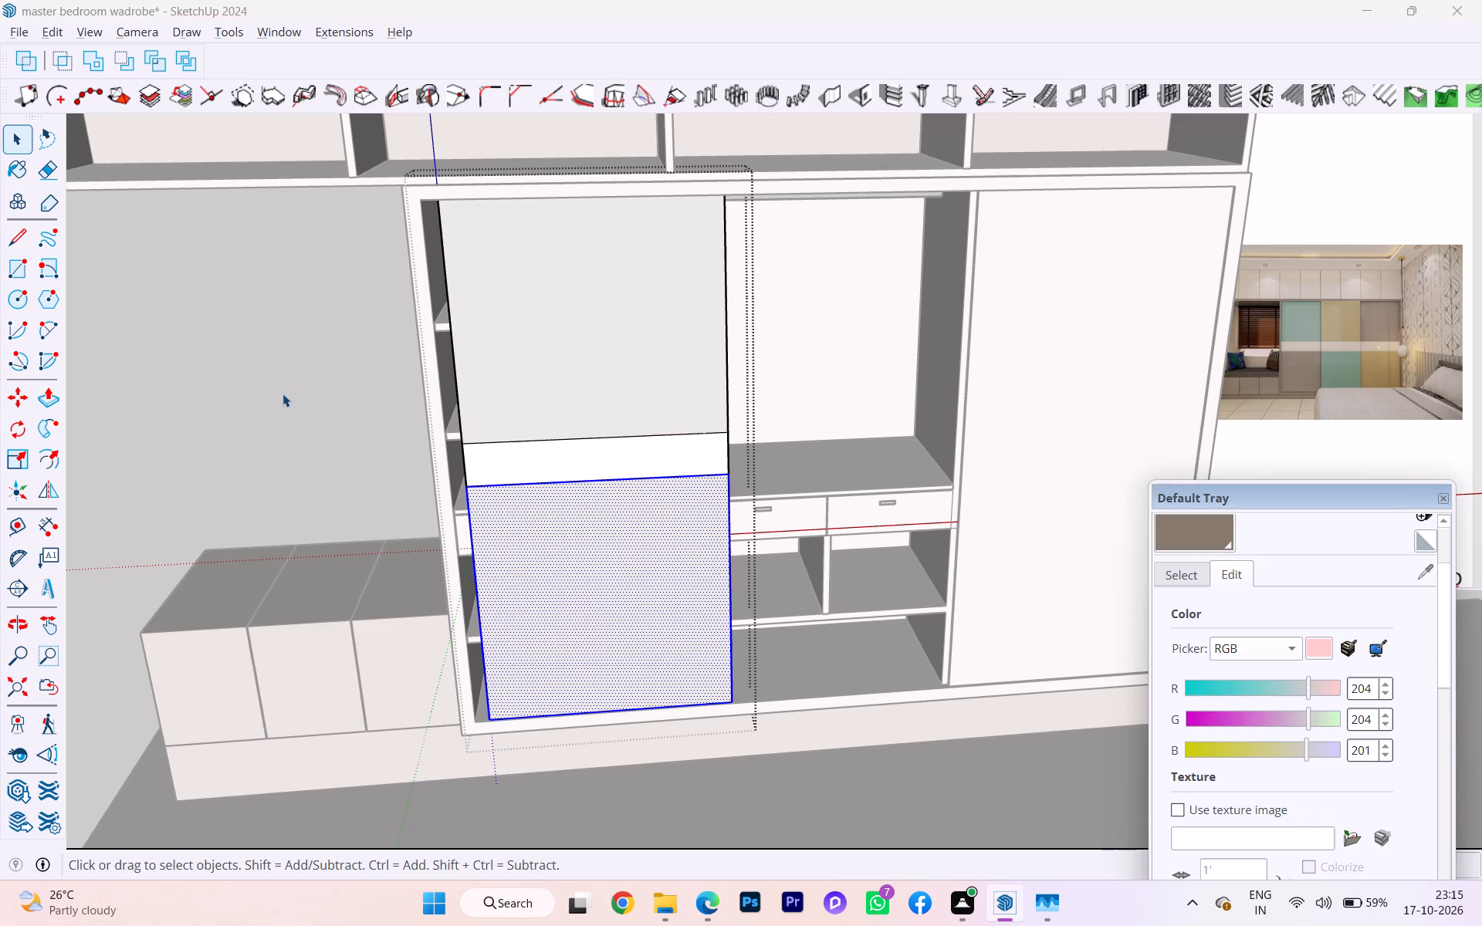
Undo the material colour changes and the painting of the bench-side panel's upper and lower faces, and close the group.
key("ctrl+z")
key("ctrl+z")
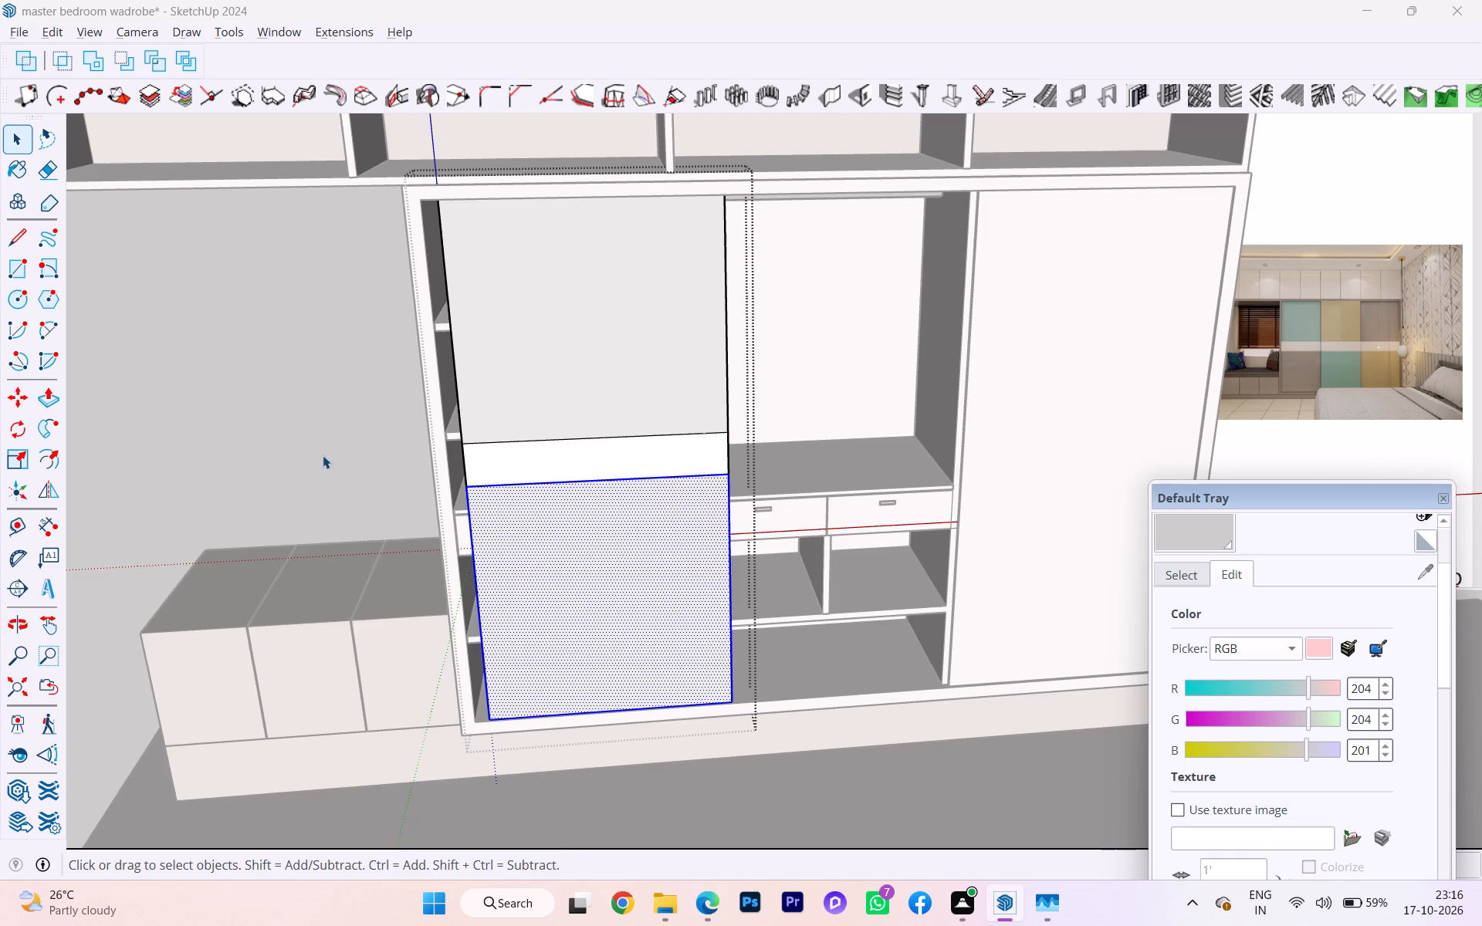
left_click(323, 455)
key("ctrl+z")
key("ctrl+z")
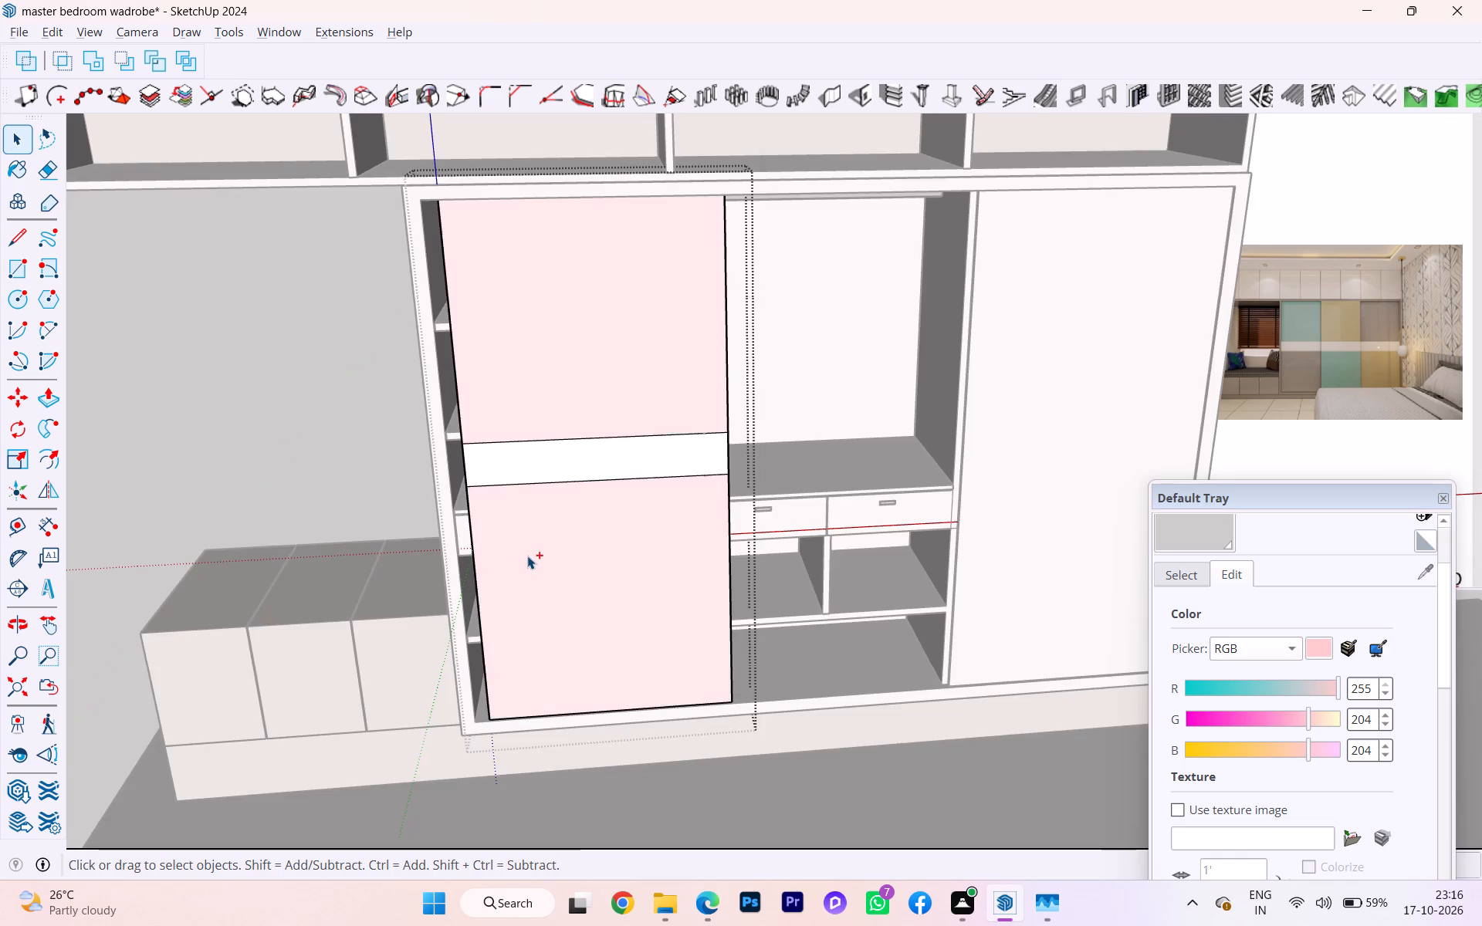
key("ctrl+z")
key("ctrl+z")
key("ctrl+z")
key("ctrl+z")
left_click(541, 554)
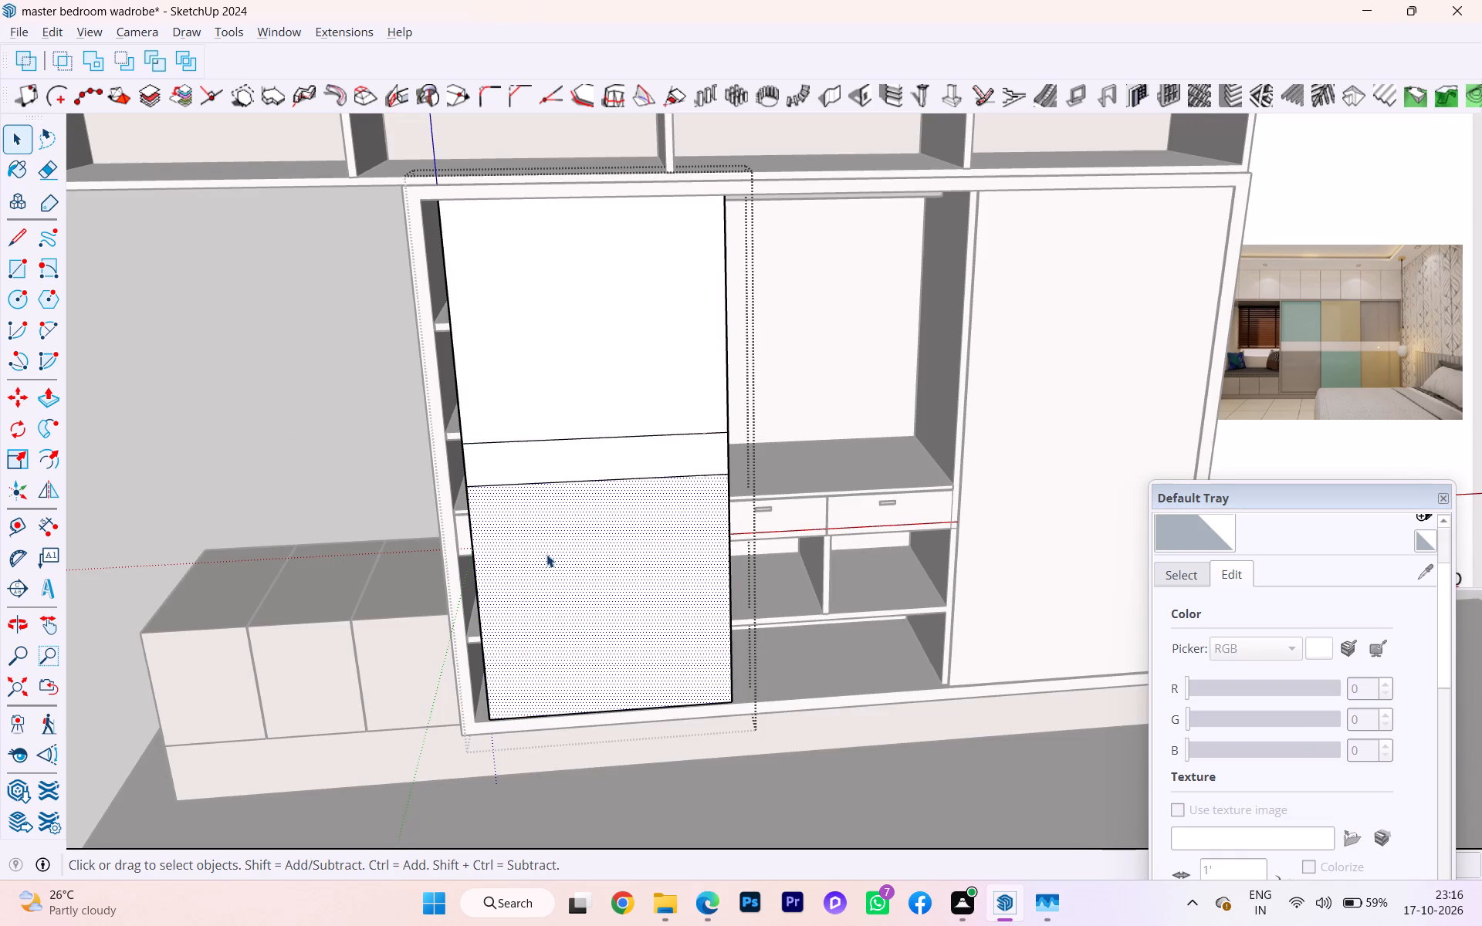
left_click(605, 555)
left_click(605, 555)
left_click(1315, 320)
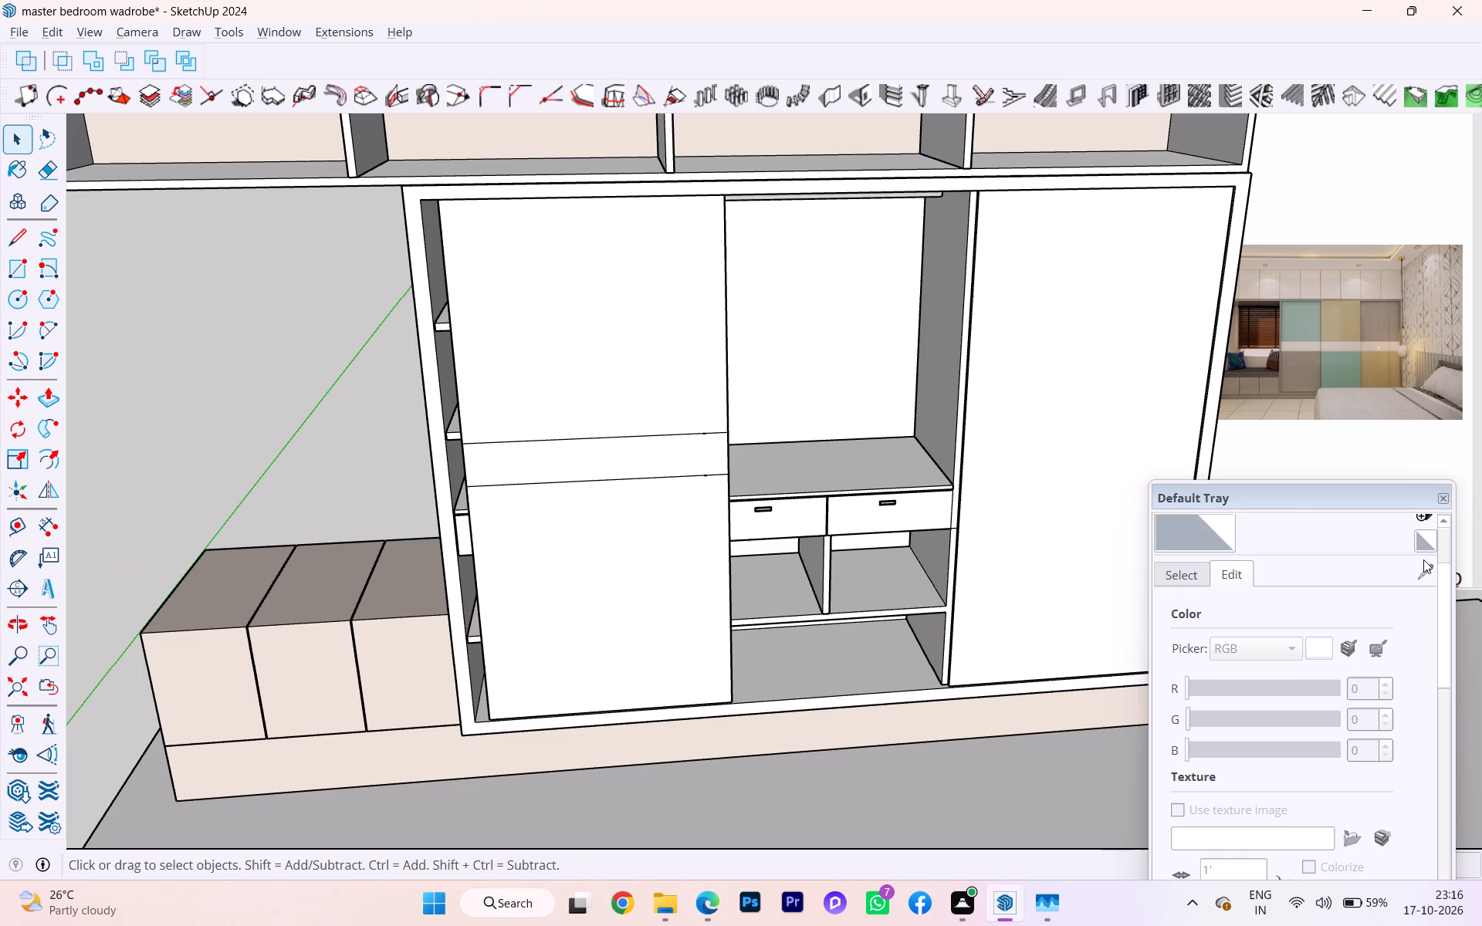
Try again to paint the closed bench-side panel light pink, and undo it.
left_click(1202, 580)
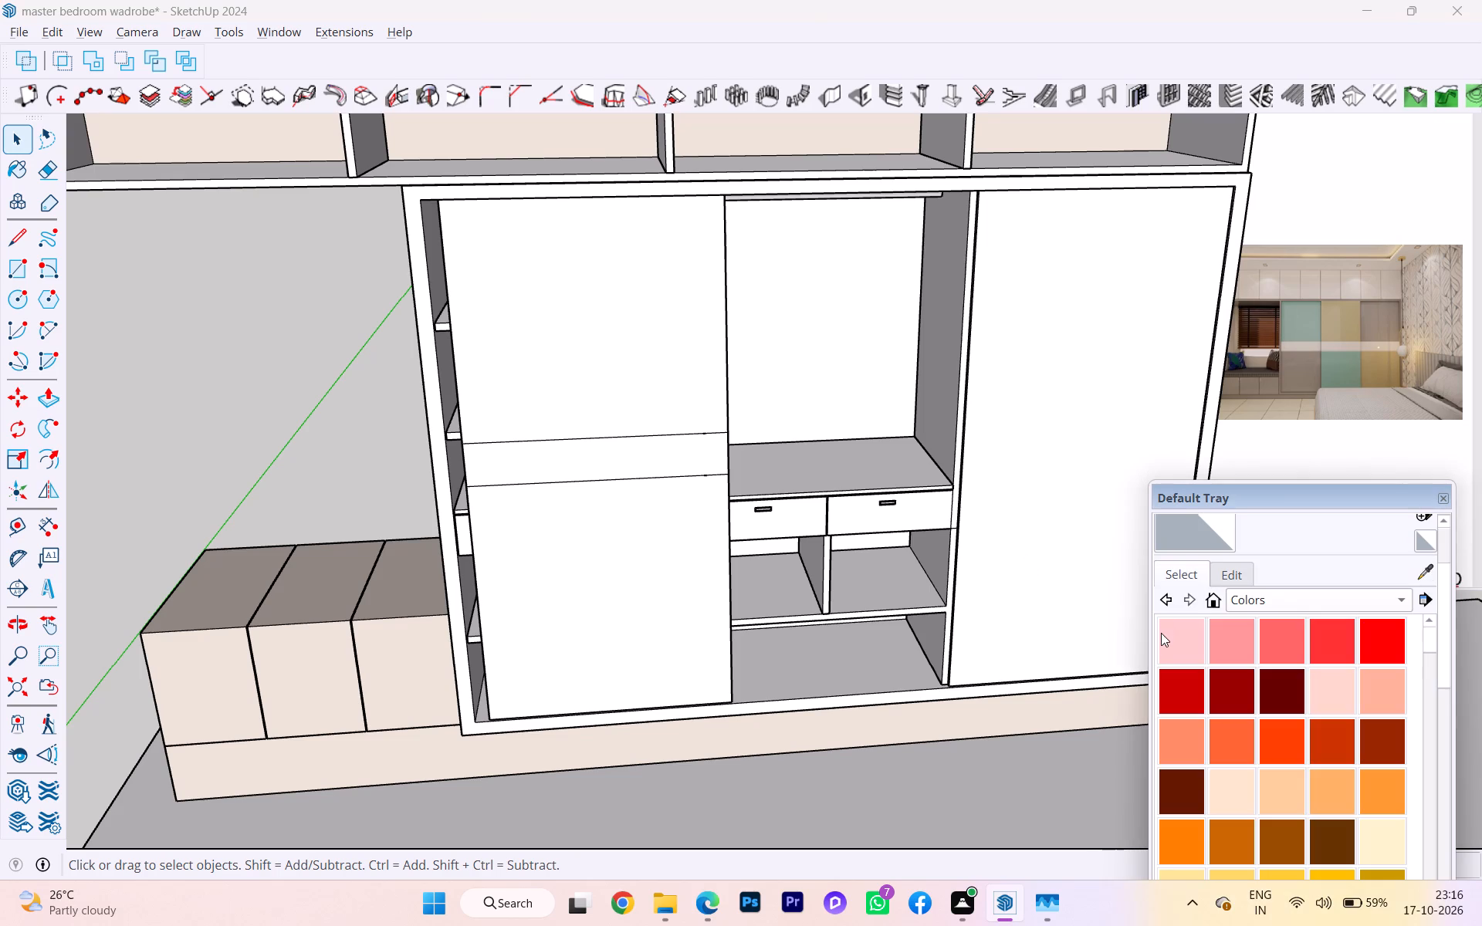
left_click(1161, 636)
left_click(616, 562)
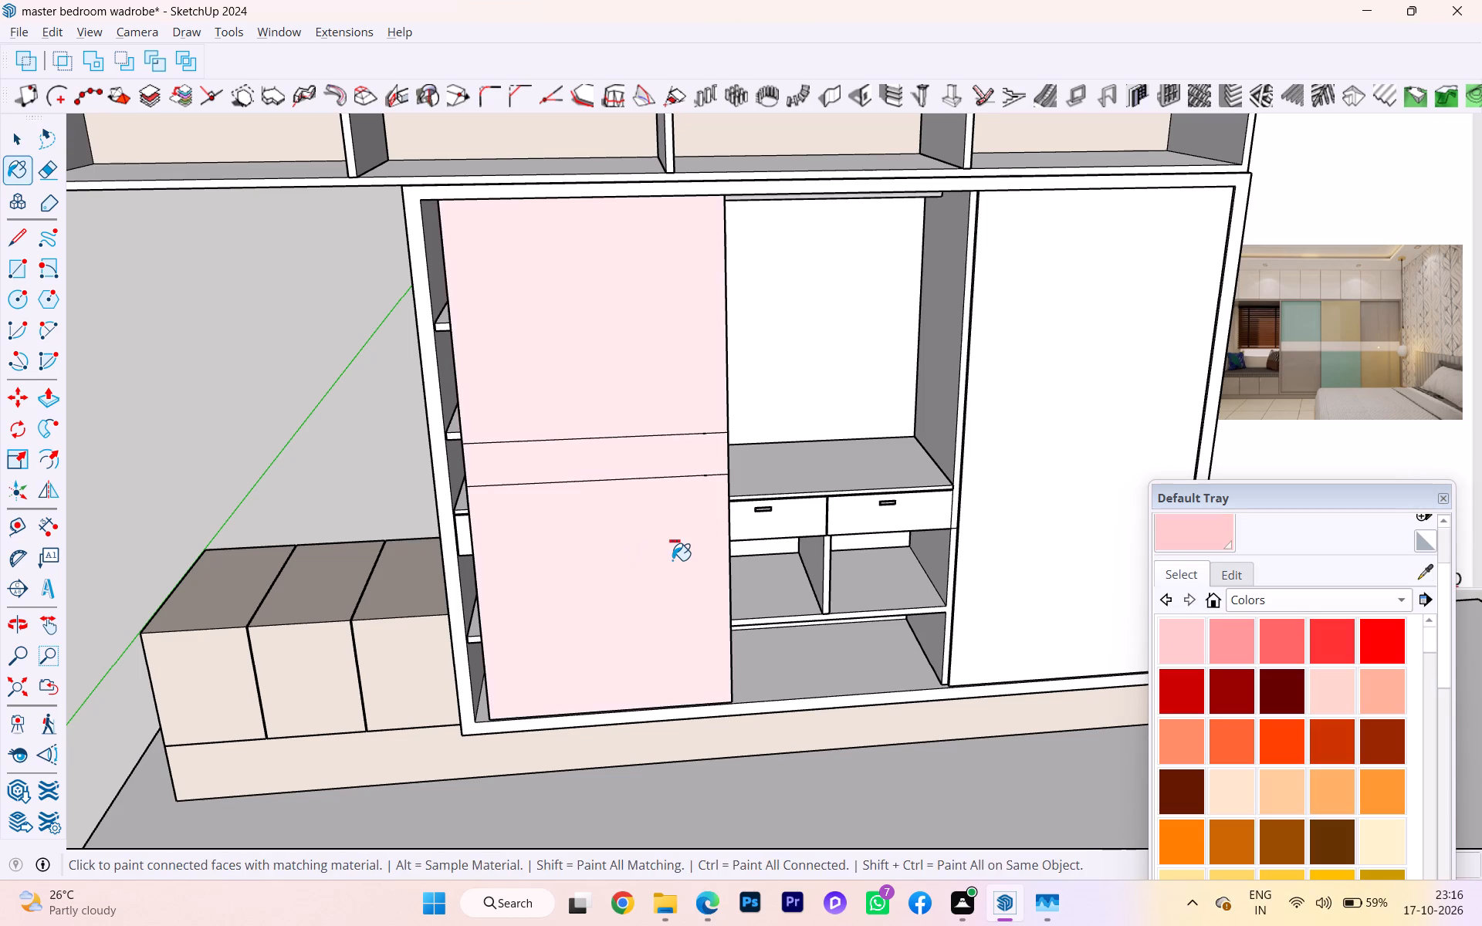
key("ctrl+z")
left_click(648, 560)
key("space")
Open the bench-side panel's group and paint only its lower face light pink.
triple_click(641, 554)
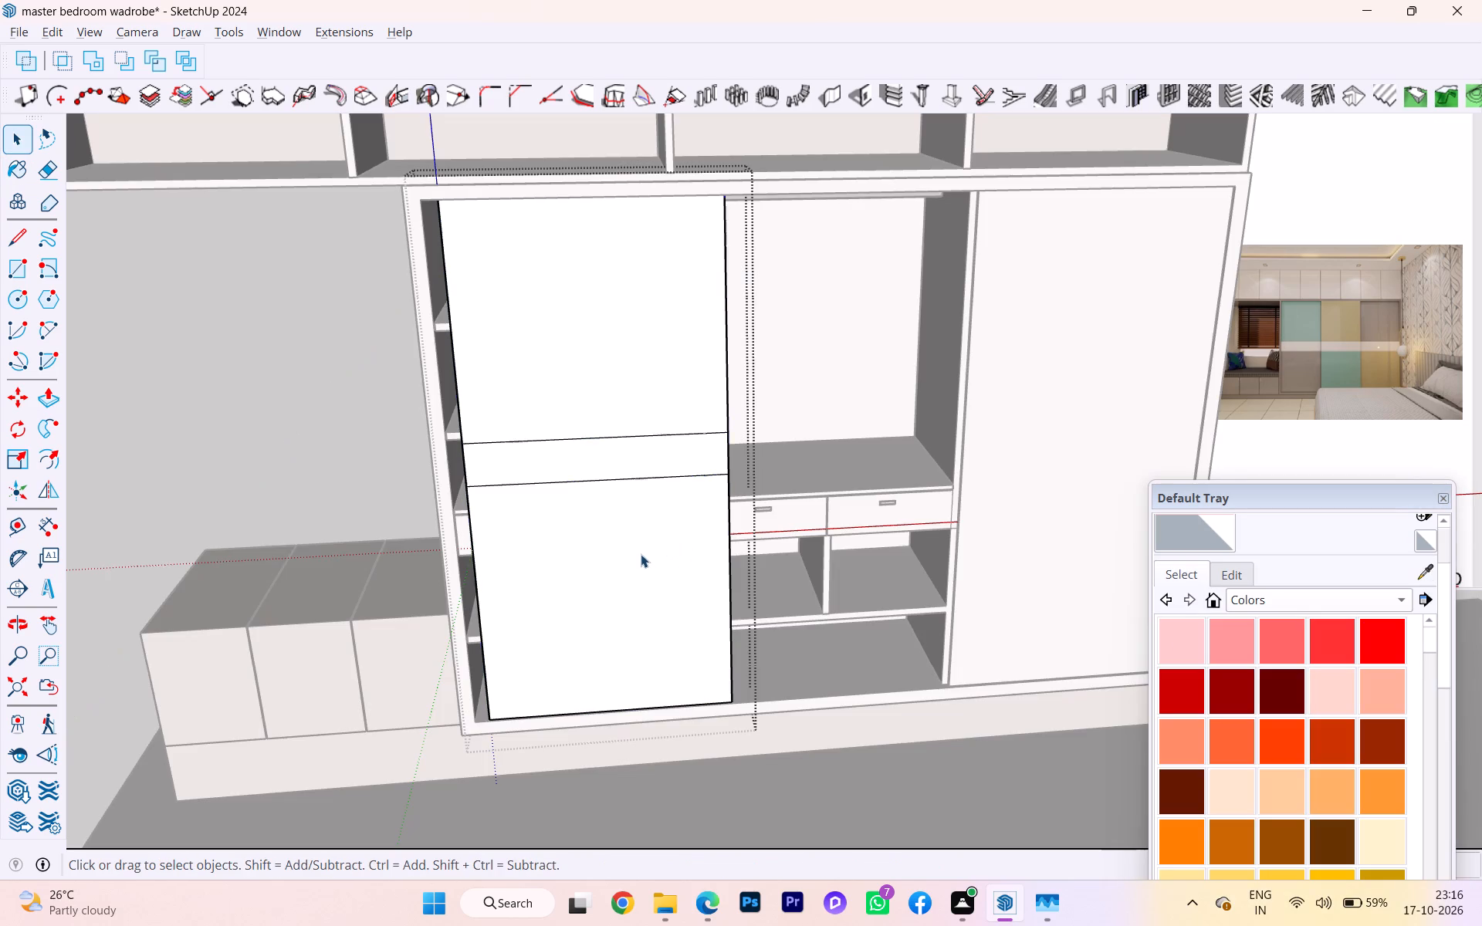
left_click(641, 554)
double_click(638, 560)
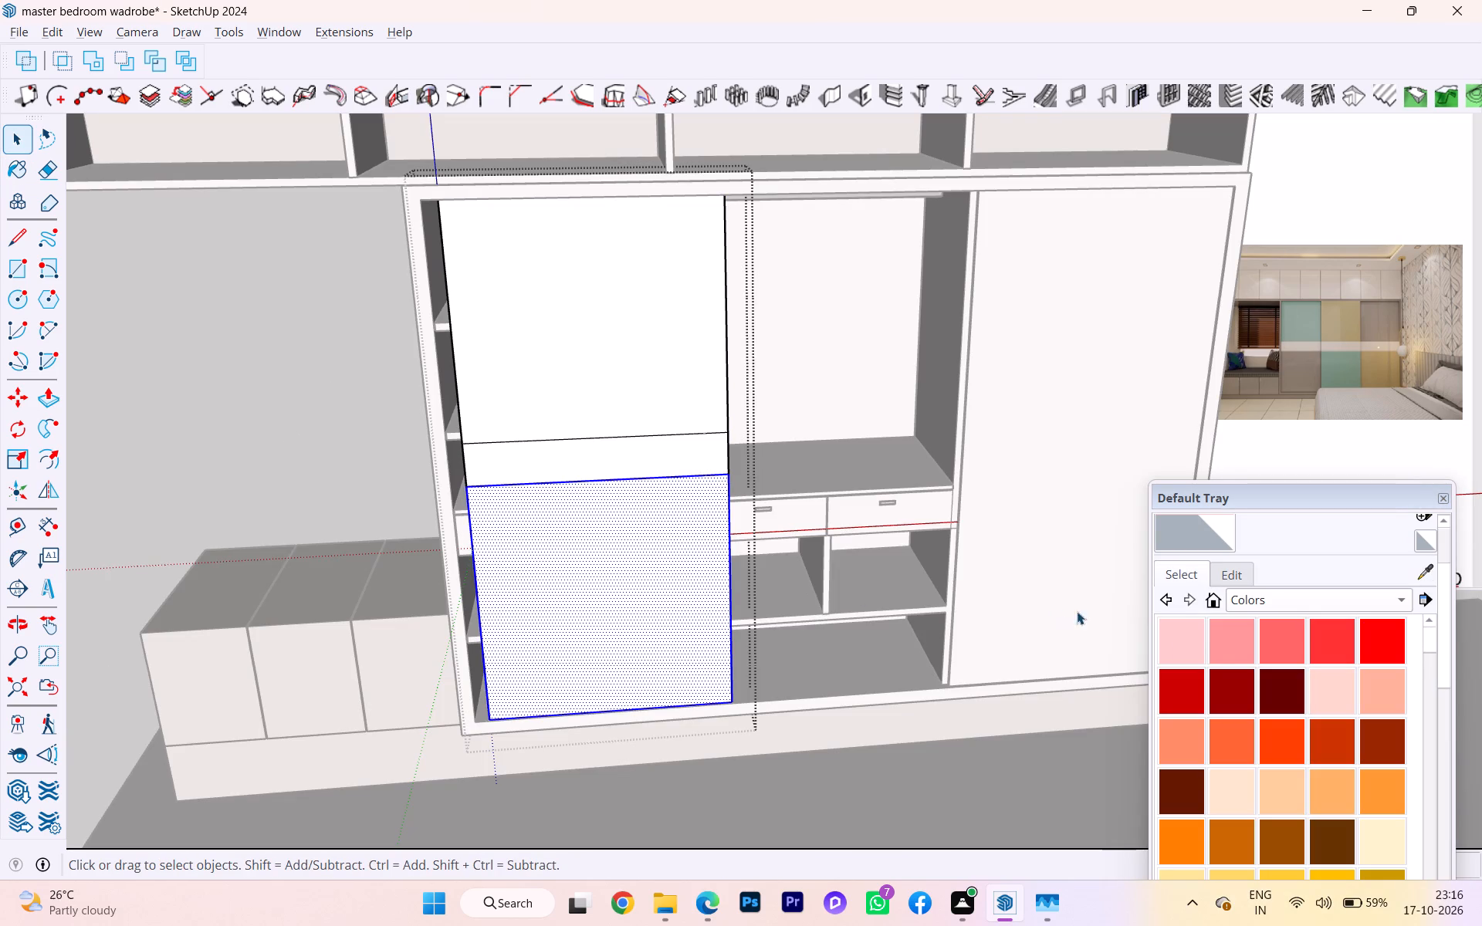
left_click(1170, 640)
left_click(638, 553)
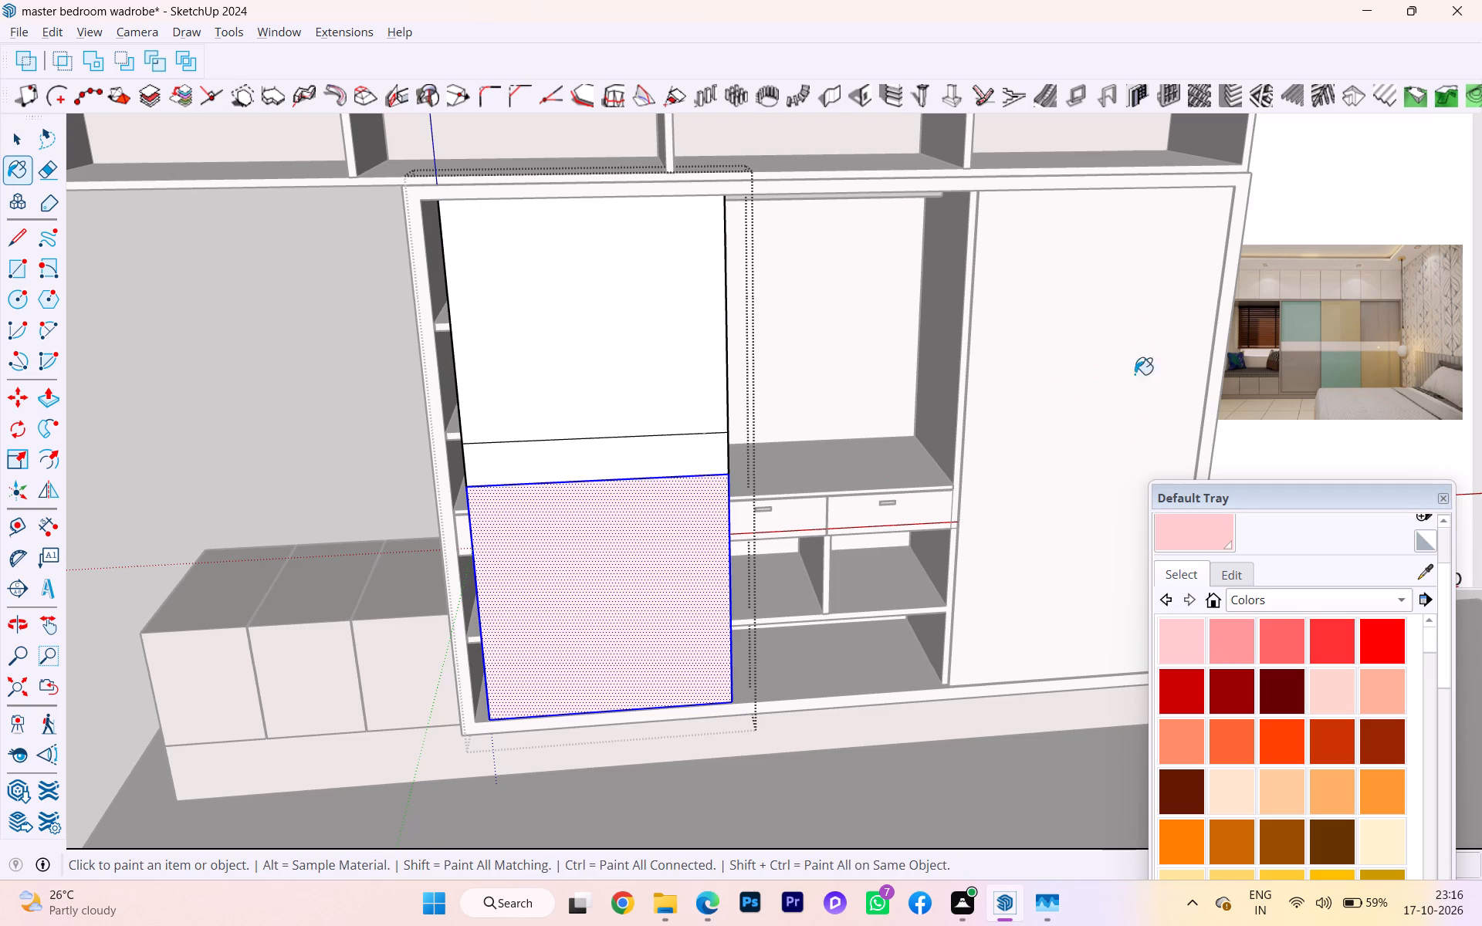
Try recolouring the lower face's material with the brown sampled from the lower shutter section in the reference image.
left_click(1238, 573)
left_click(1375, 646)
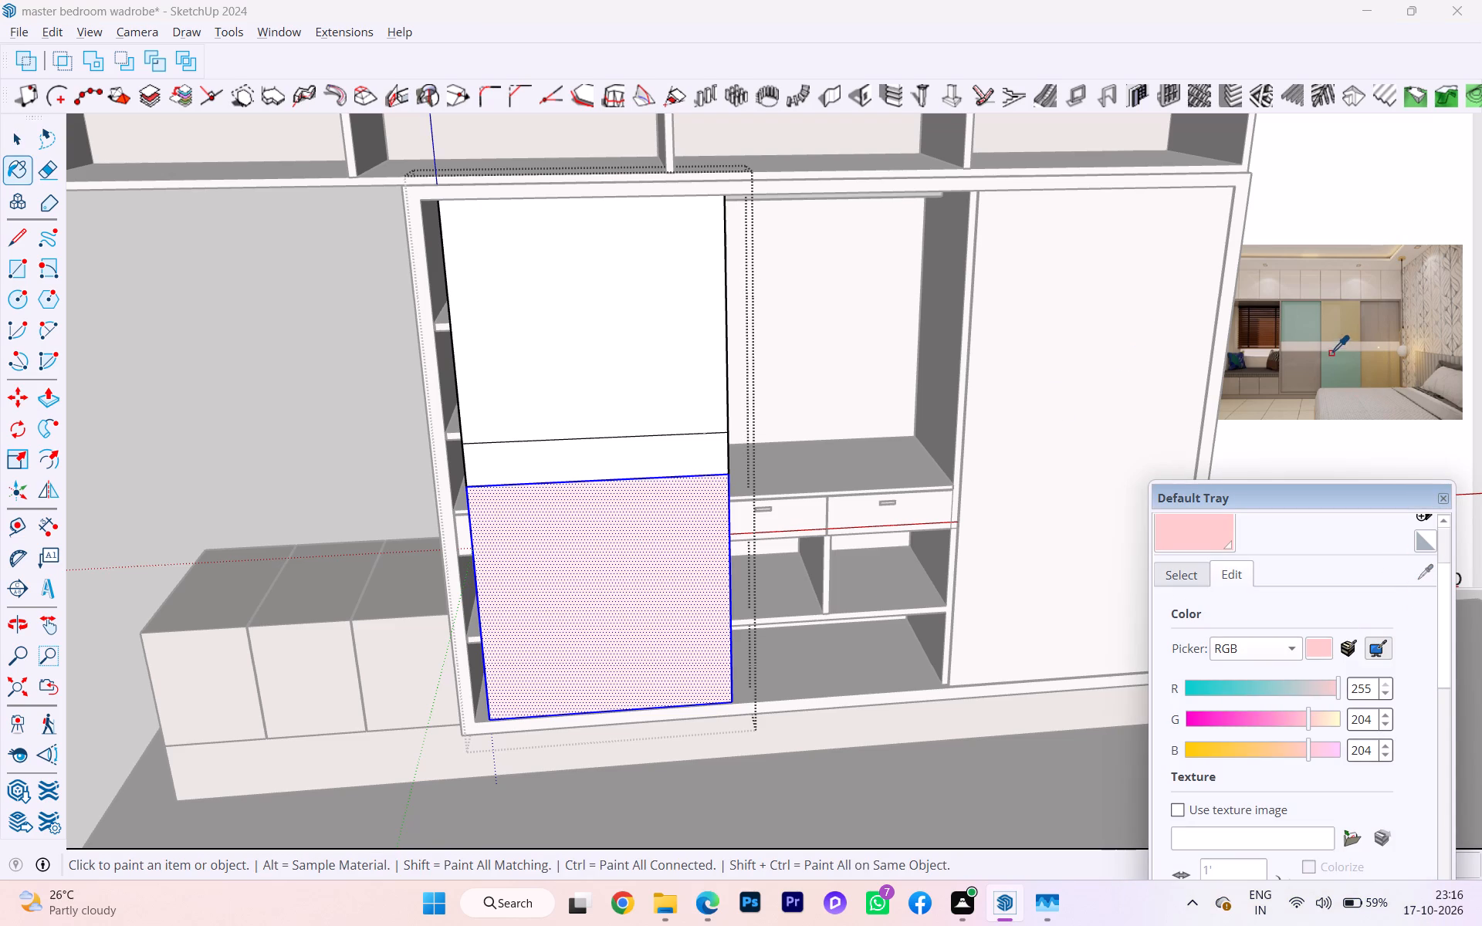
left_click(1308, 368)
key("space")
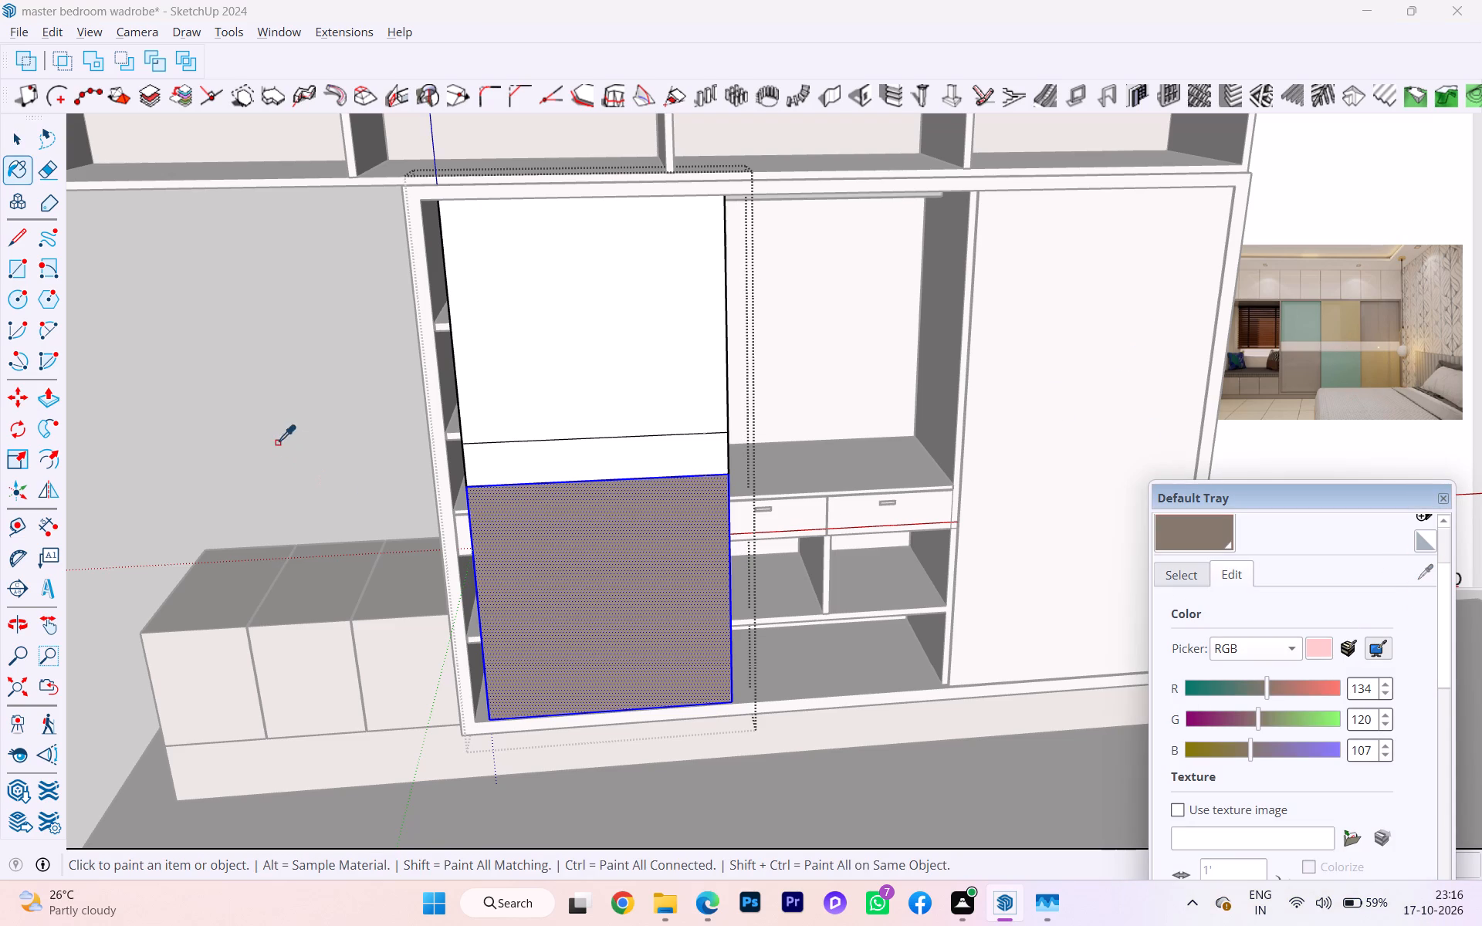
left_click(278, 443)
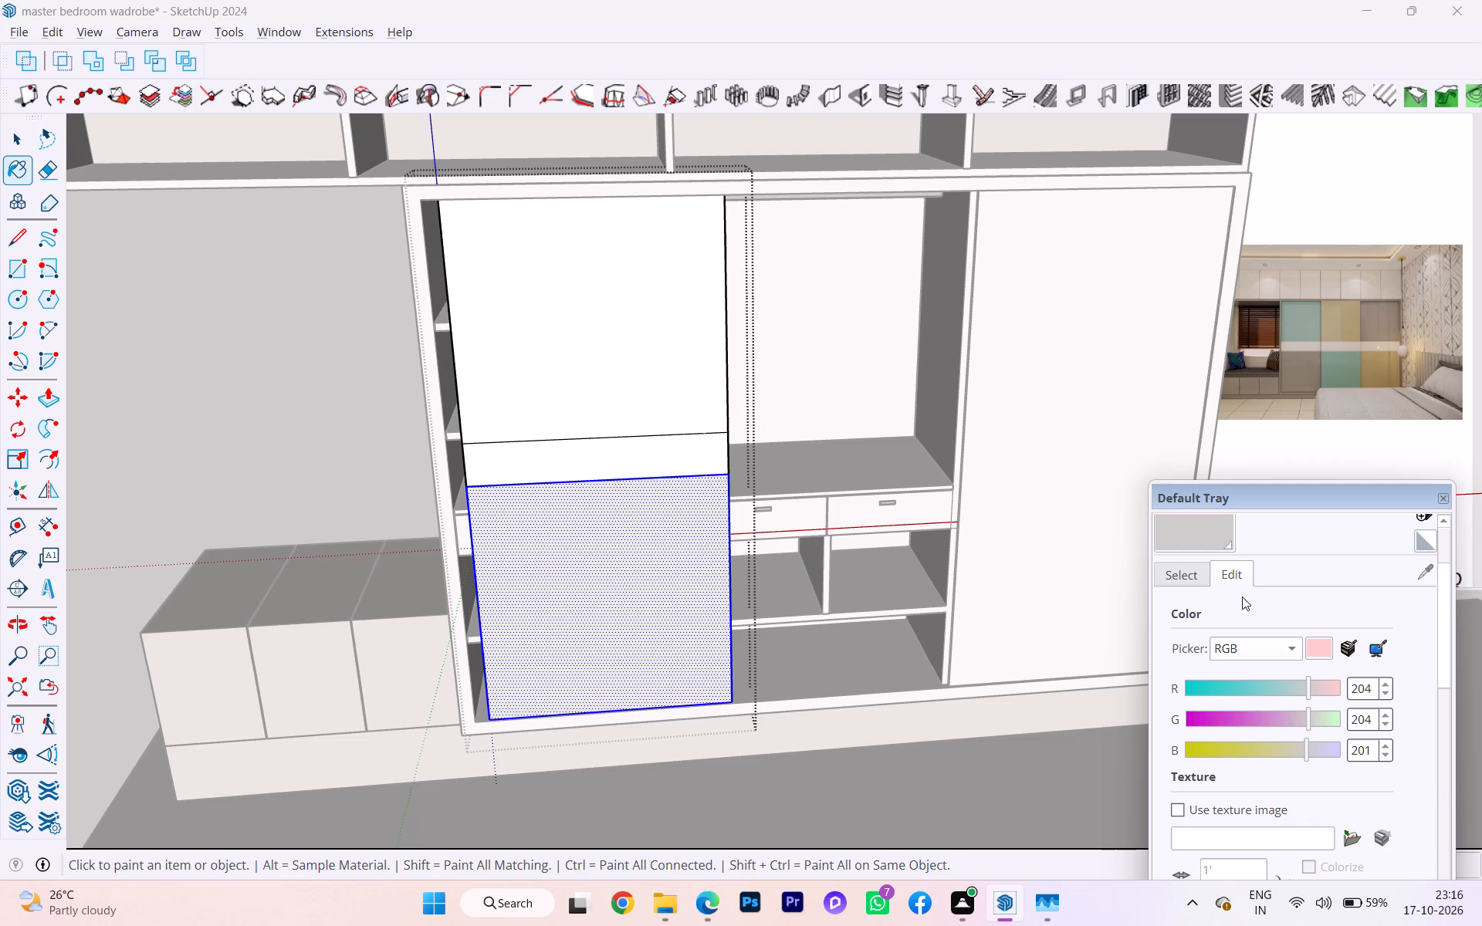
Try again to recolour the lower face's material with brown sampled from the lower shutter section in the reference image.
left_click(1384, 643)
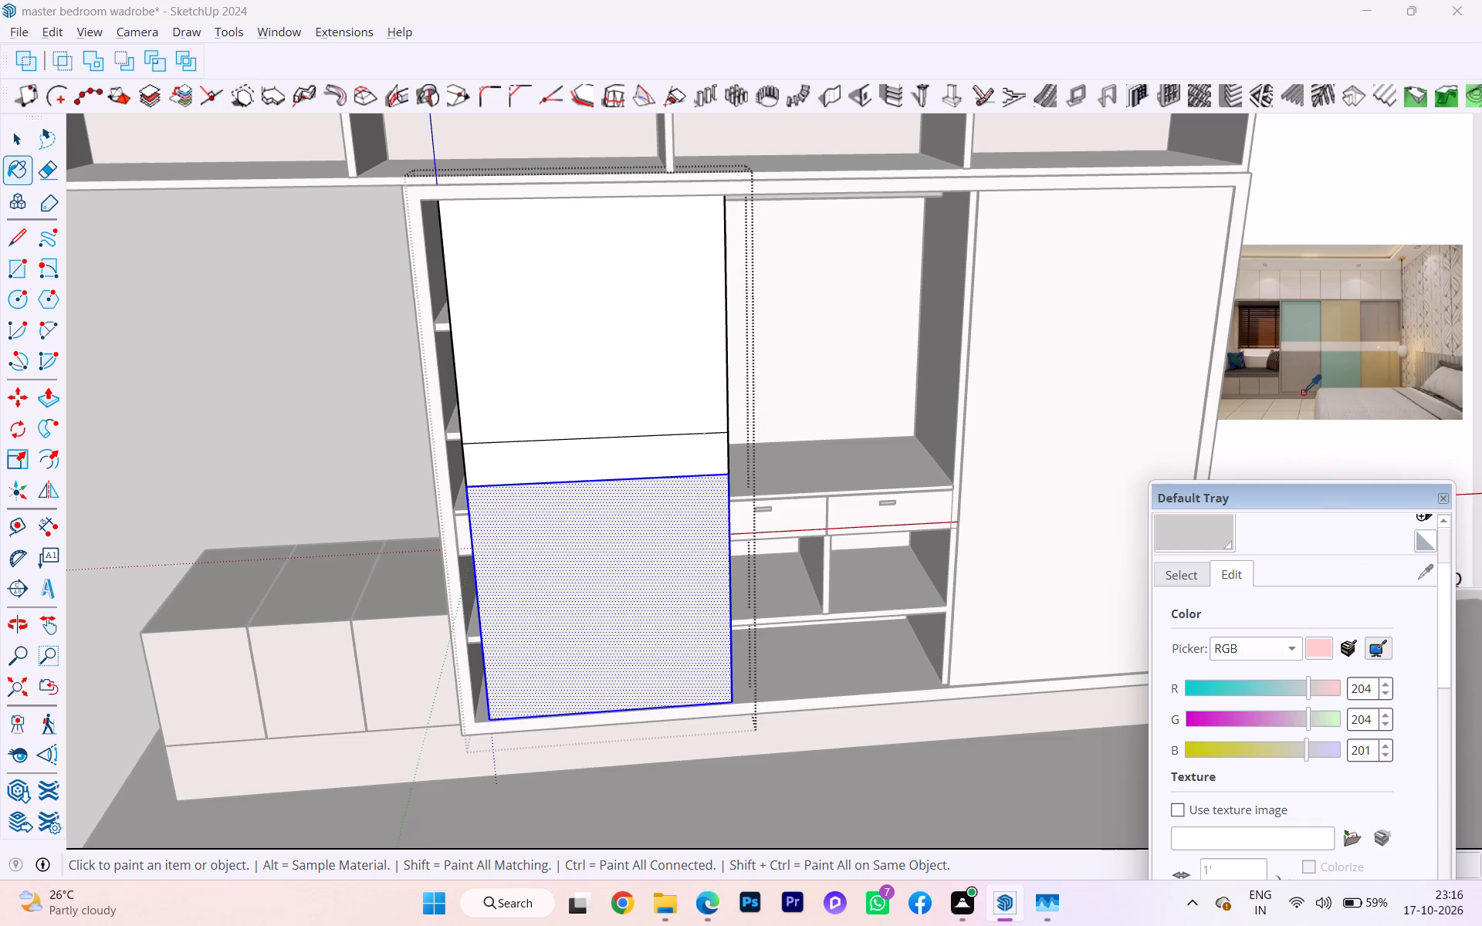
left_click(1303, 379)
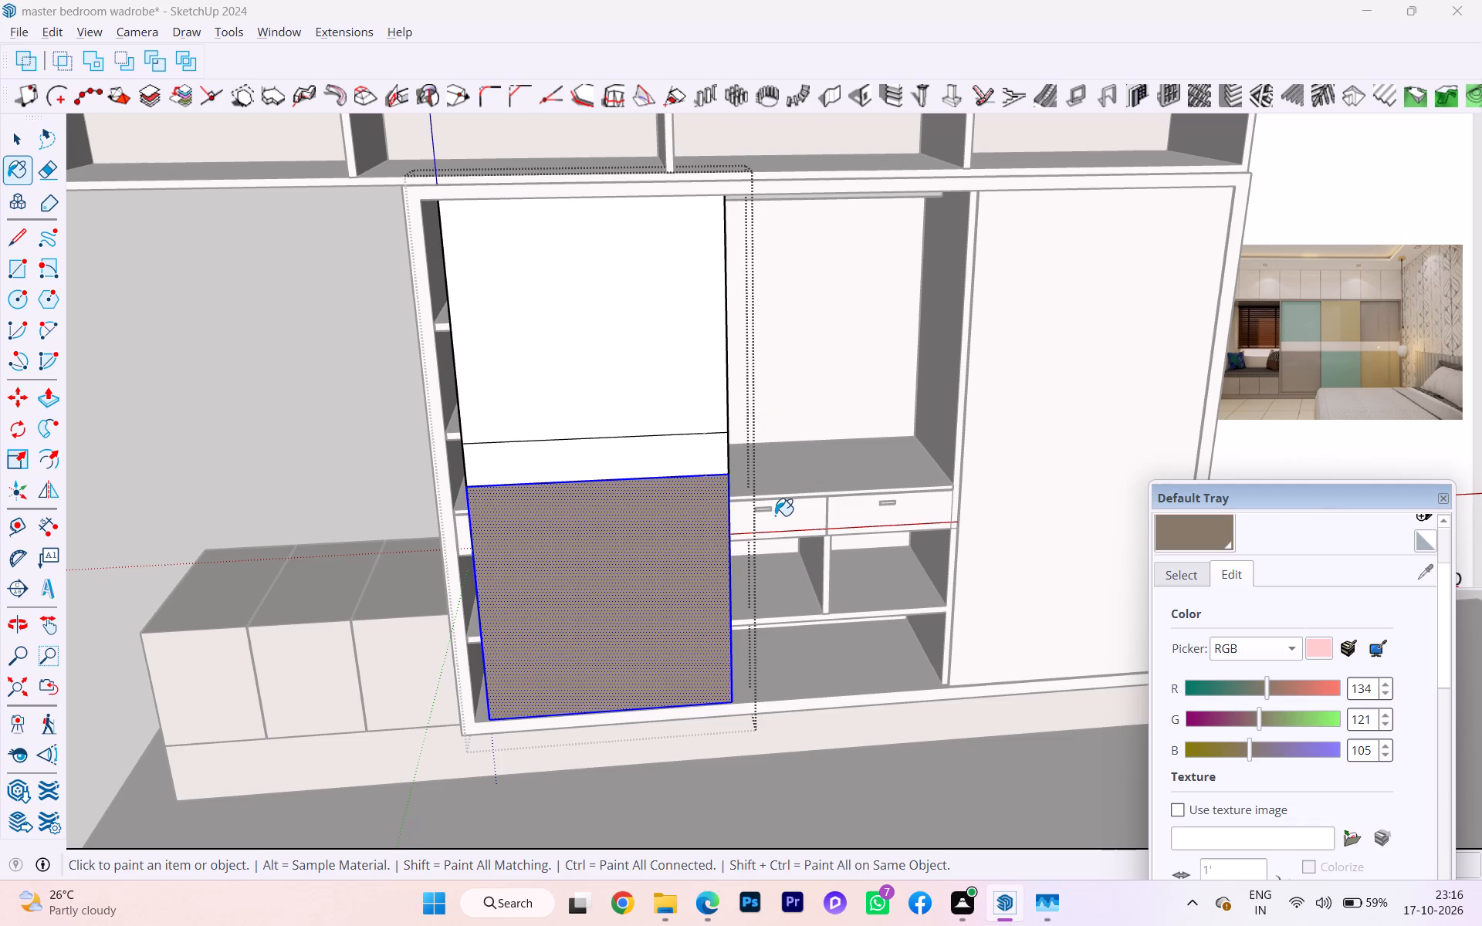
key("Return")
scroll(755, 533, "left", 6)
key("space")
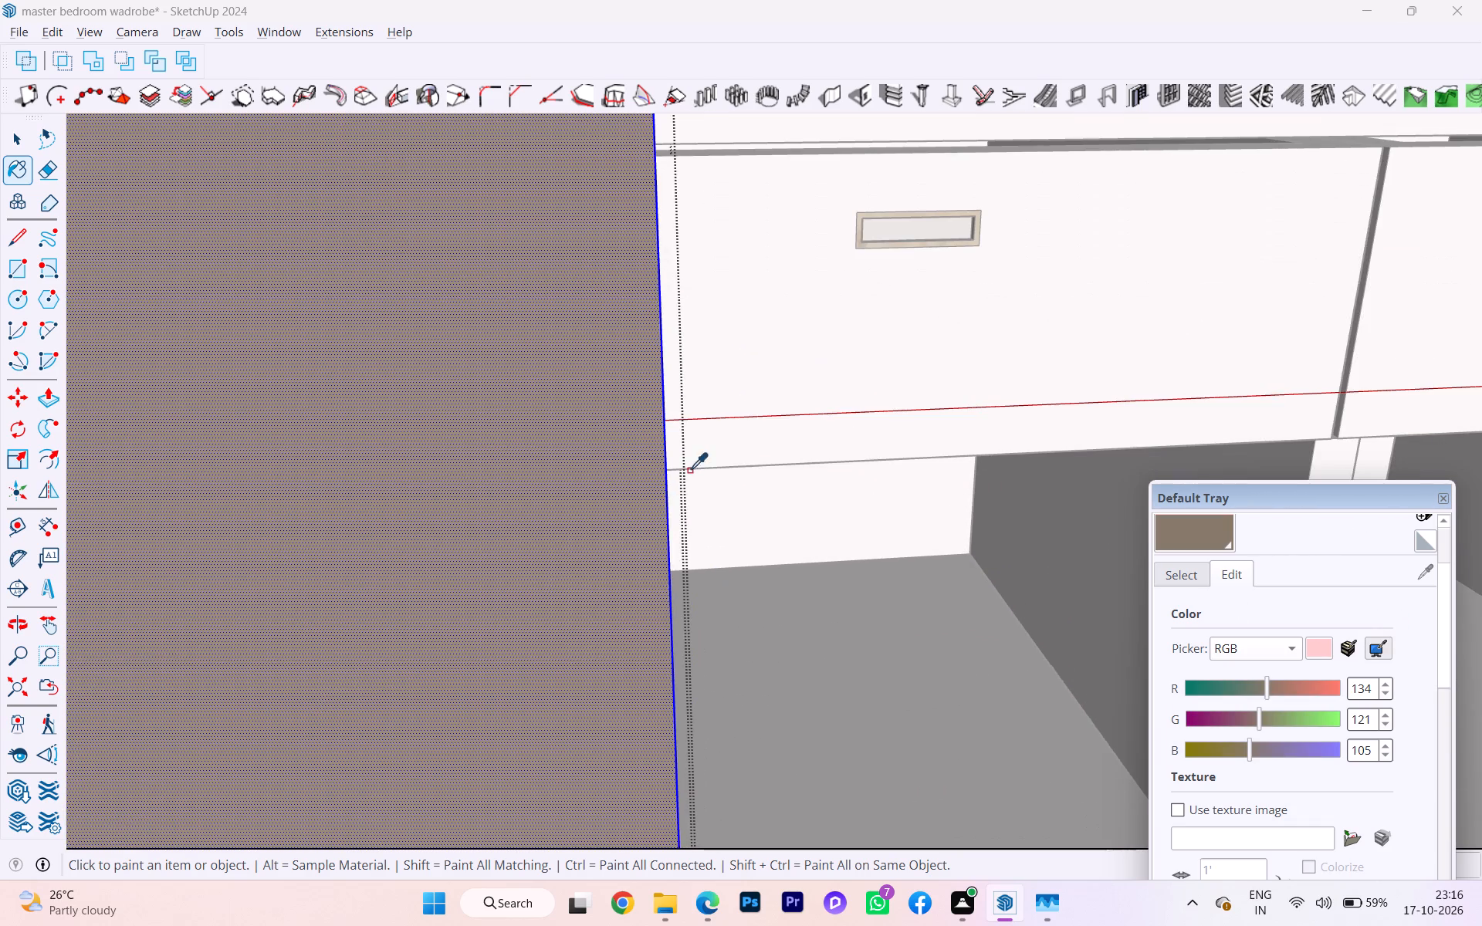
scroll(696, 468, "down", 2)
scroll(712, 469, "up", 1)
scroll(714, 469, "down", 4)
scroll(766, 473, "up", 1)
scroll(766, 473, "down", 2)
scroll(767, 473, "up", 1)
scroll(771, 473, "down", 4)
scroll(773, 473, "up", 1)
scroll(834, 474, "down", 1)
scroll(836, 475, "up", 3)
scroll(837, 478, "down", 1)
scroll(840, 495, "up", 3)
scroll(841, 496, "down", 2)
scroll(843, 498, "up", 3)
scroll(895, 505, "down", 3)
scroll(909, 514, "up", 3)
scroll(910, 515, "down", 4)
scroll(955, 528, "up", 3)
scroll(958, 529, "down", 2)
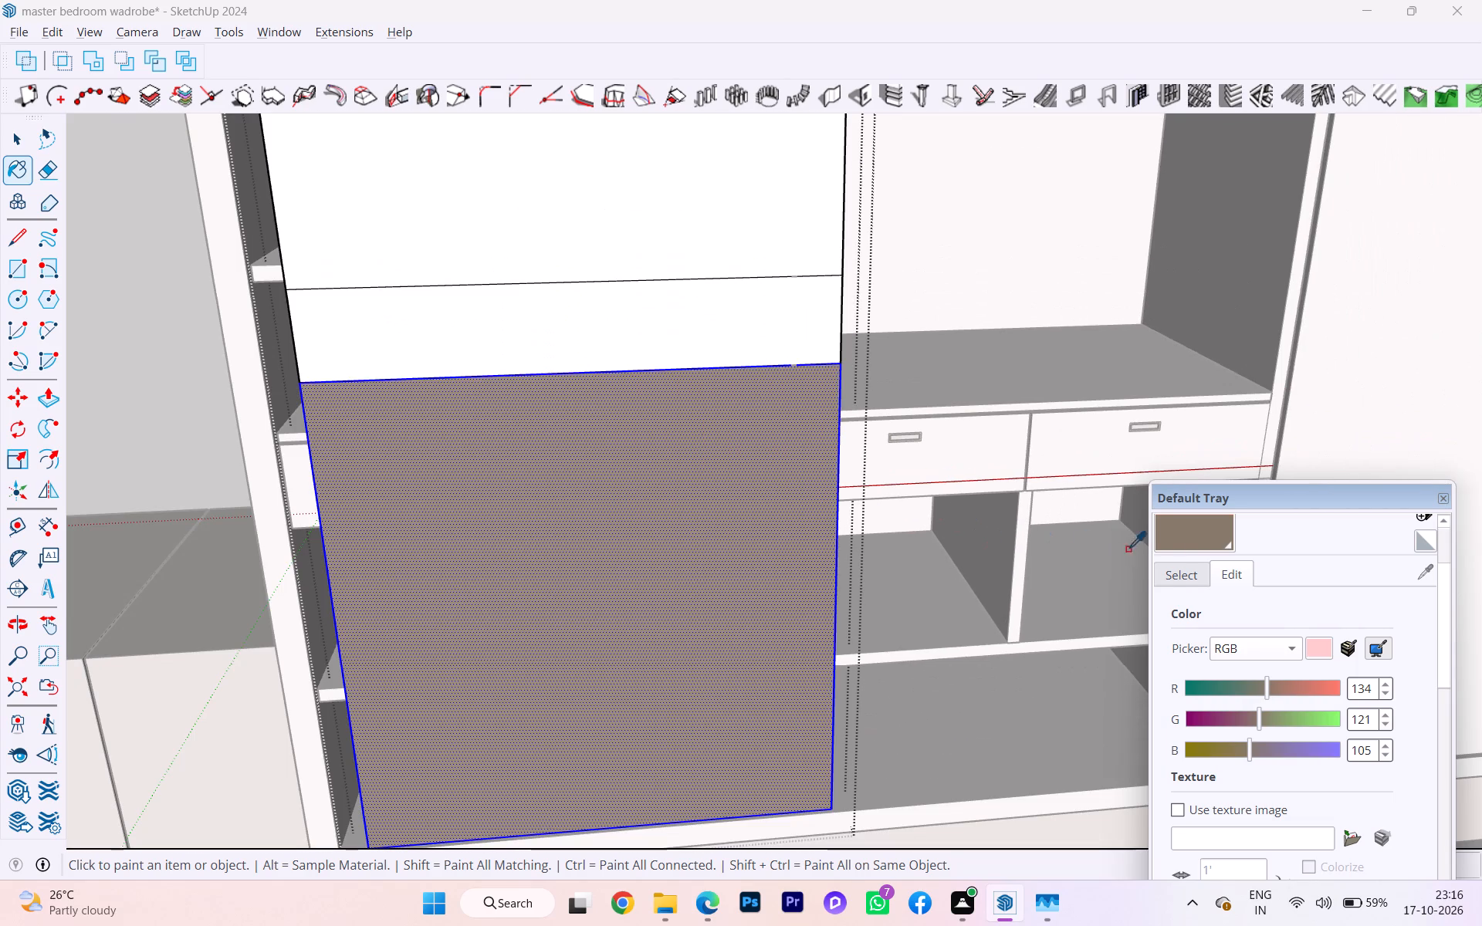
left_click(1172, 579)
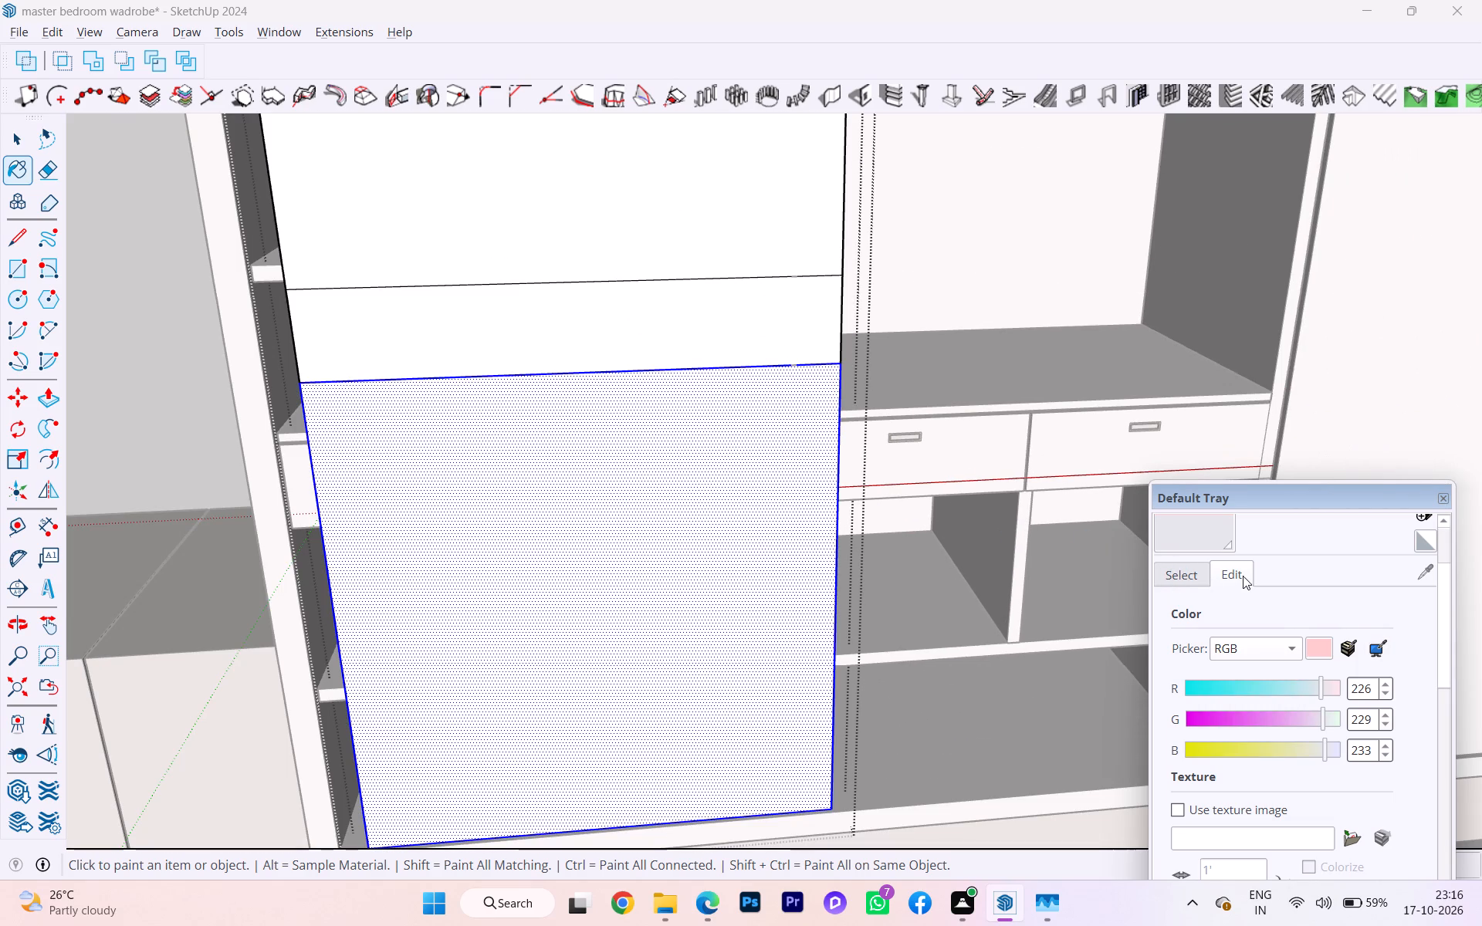
Recolour the lower face's material with the reference image's lower-shutter brown, RGB 135, 122, 106, and close the group.
left_click(1240, 576)
left_click(1372, 652)
scroll(773, 570, "down", 2)
scroll(753, 577, "up", 1)
scroll(742, 584, "down", 1)
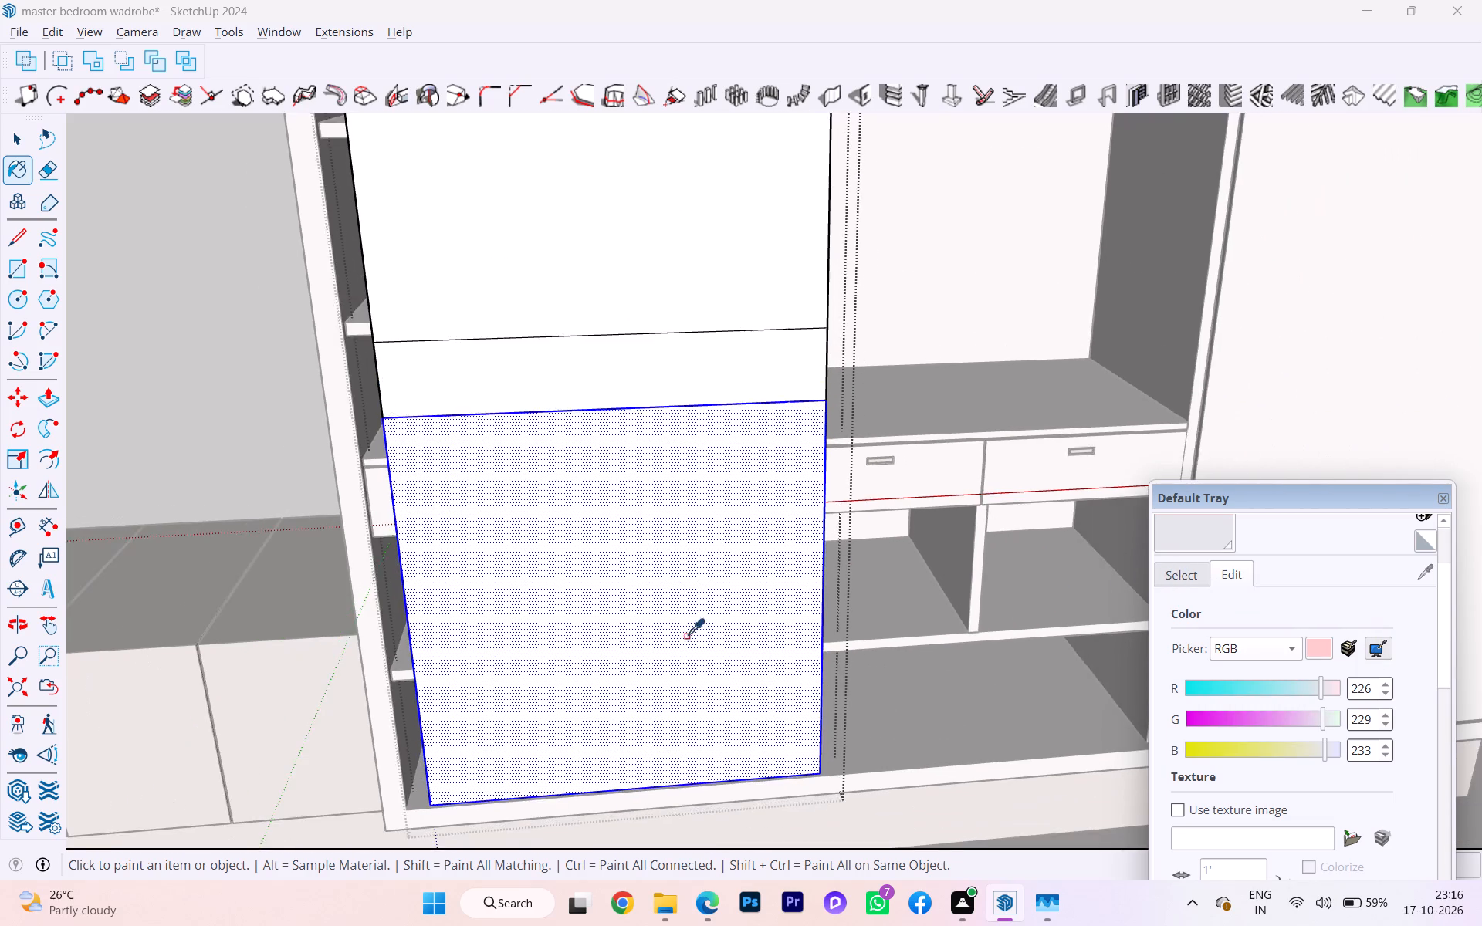
scroll(687, 637, "down", 1)
scroll(686, 639, "up", 2)
scroll(688, 639, "down", 3)
scroll(902, 604, "up", 1)
scroll(902, 604, "down", 2)
scroll(384, 600, "down", 9)
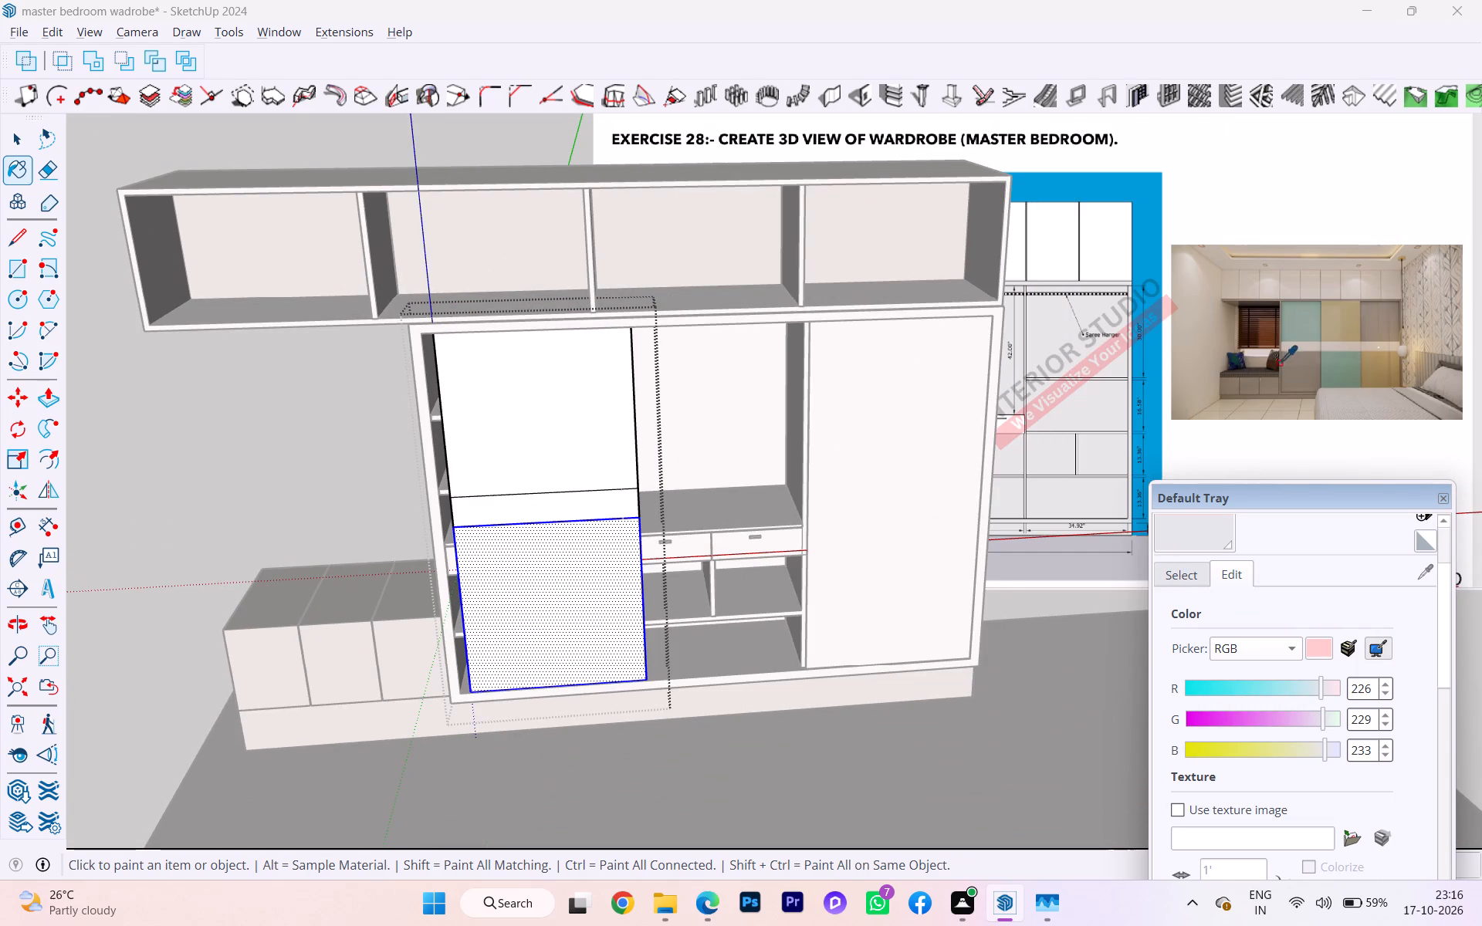
left_click(1291, 375)
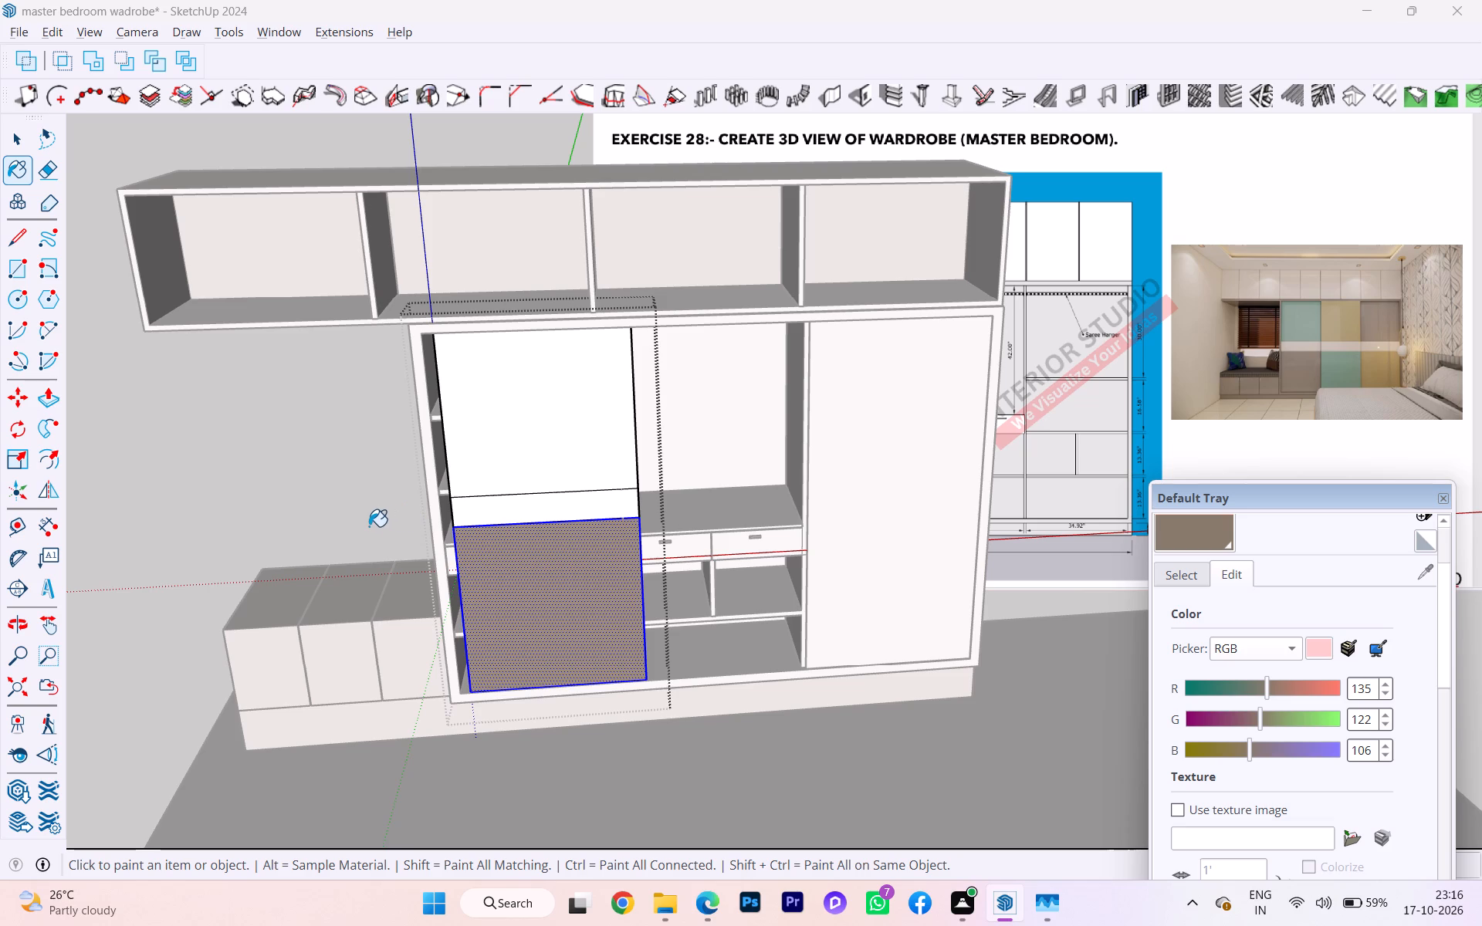
key("Escape")
key("Escape")
left_click(17, 144)
left_click(143, 386)
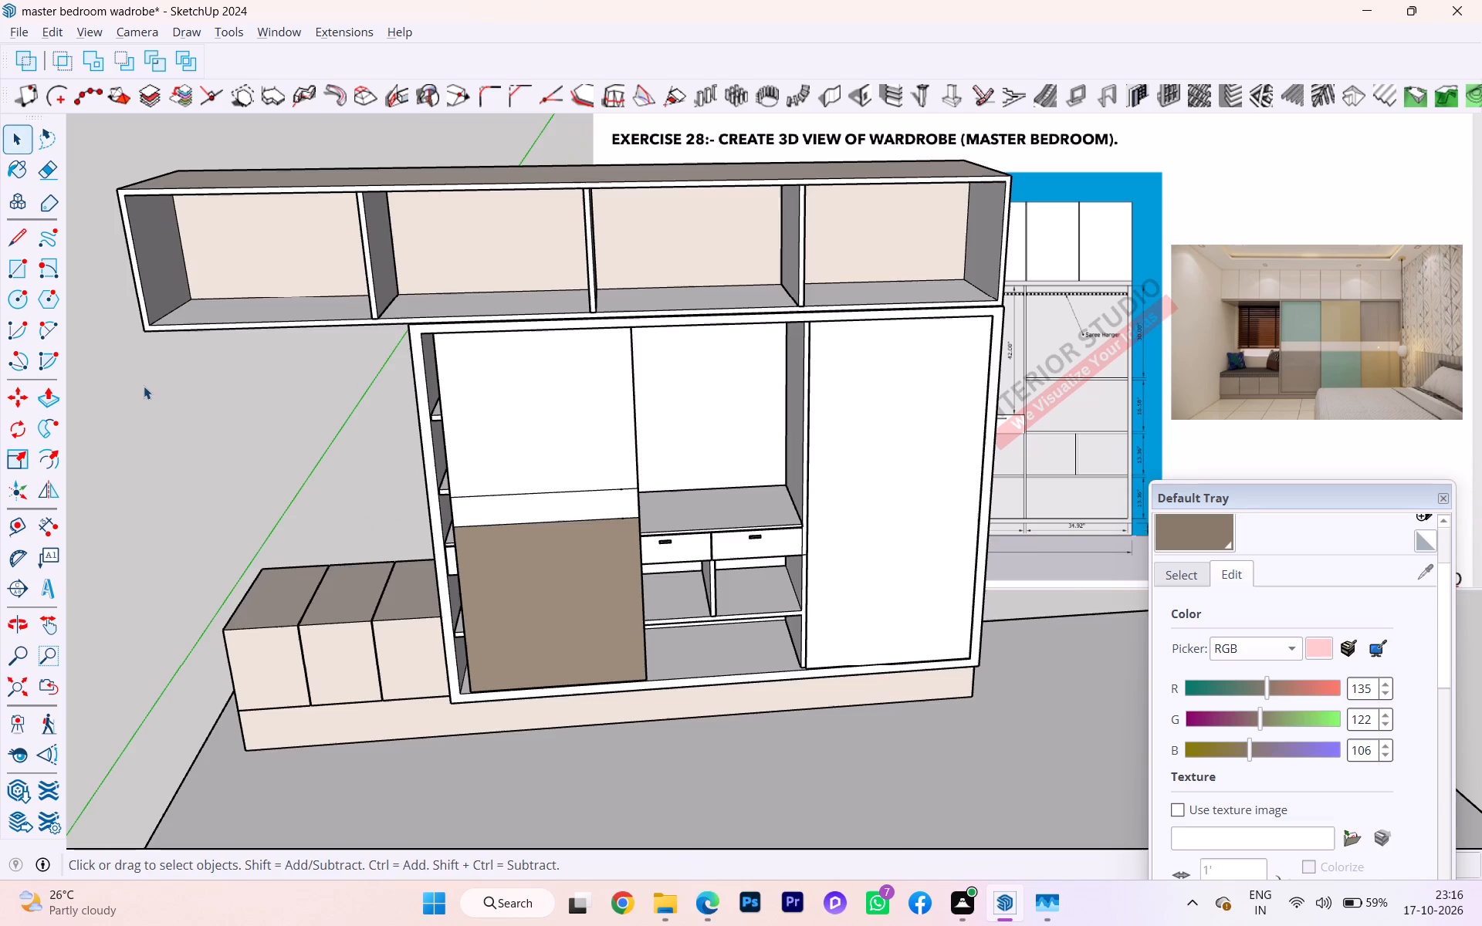
Open the bench-side panel's group and paint its upper face salmon pink as a separate material.
scroll(571, 489, "up", 5)
triple_click(576, 431)
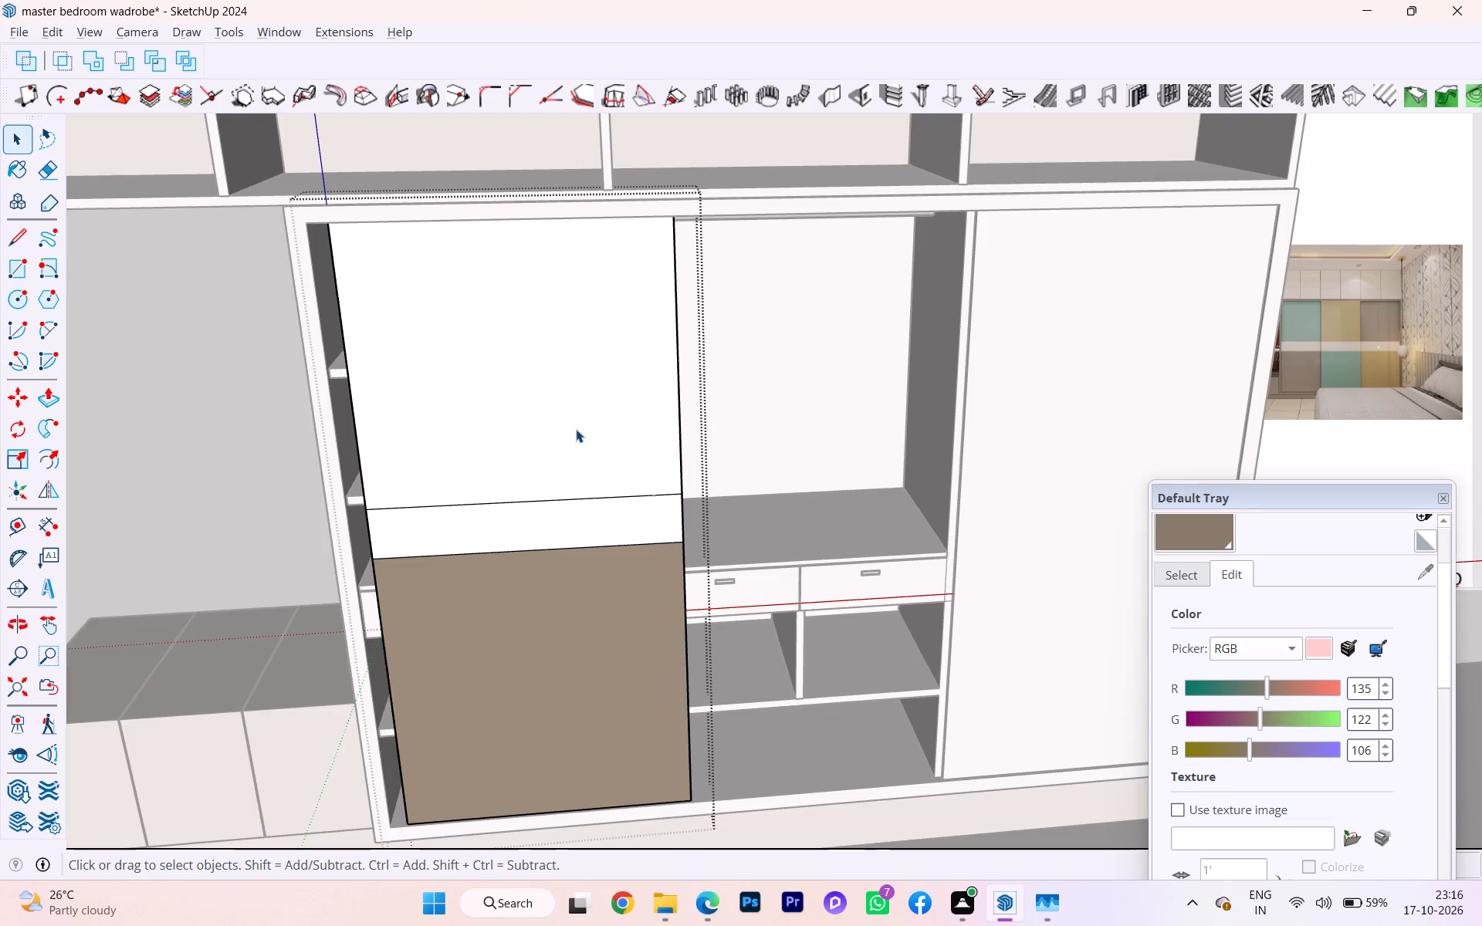
triple_click(576, 428)
double_click(480, 413)
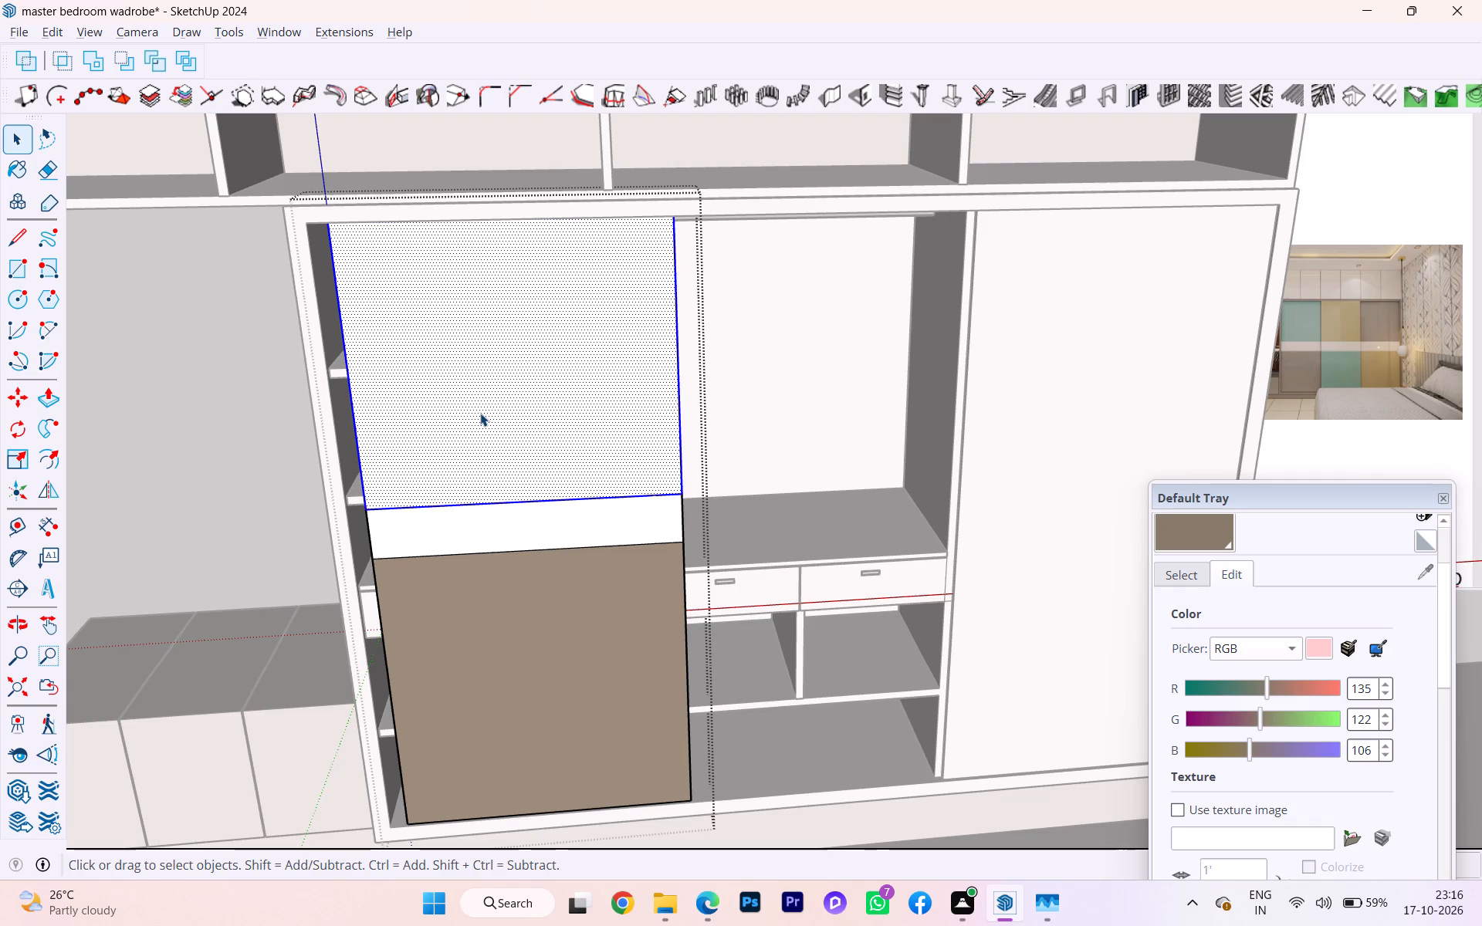
scroll(435, 430, "down", 5)
left_click(1193, 574)
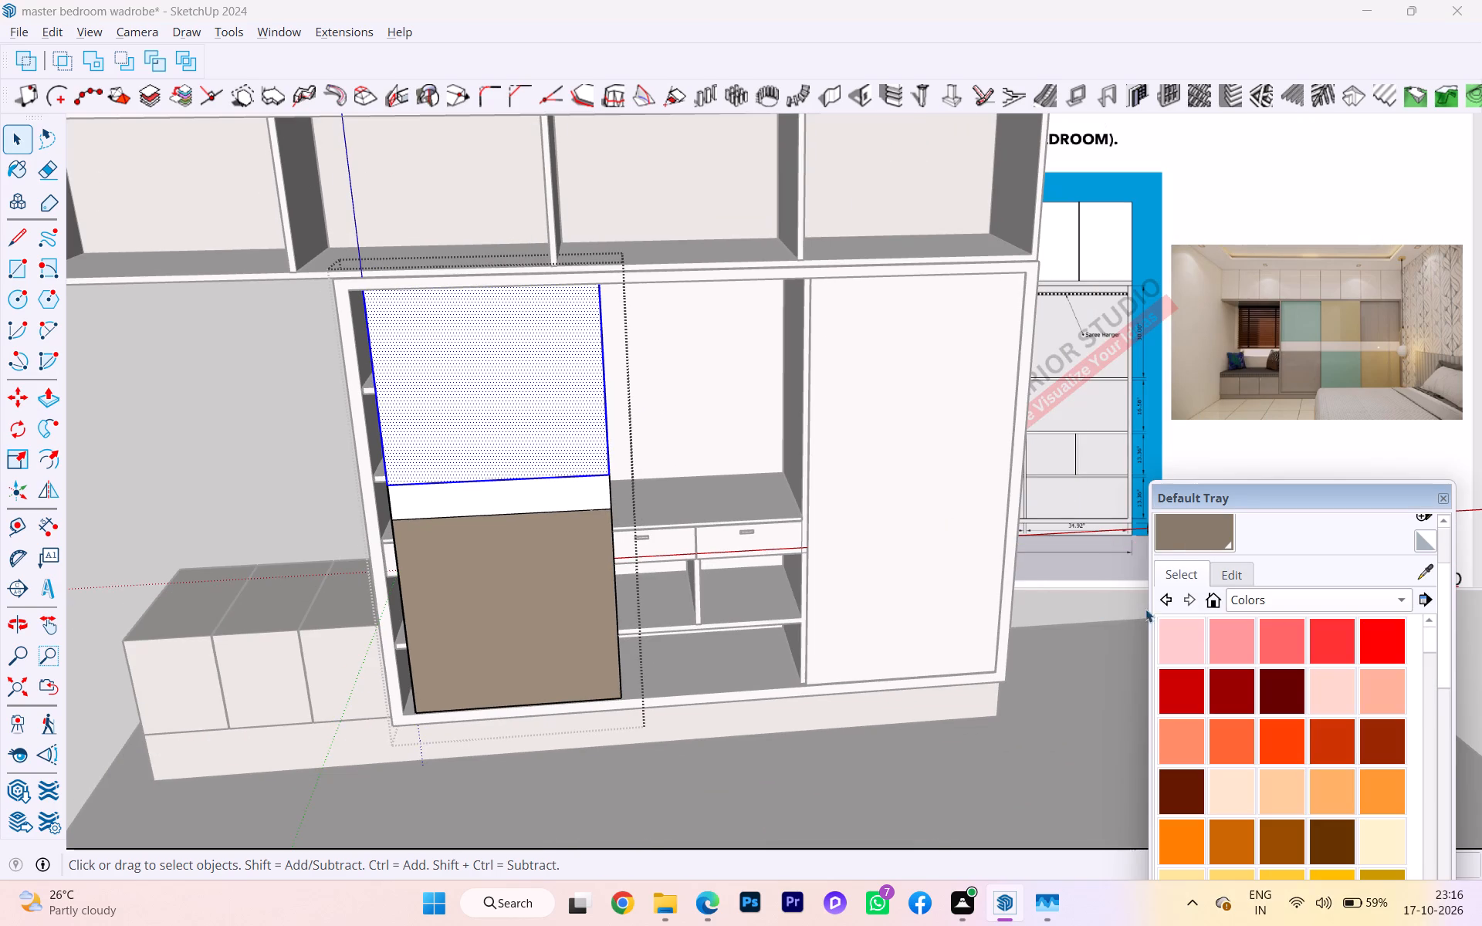
left_click(1231, 638)
left_click(520, 384)
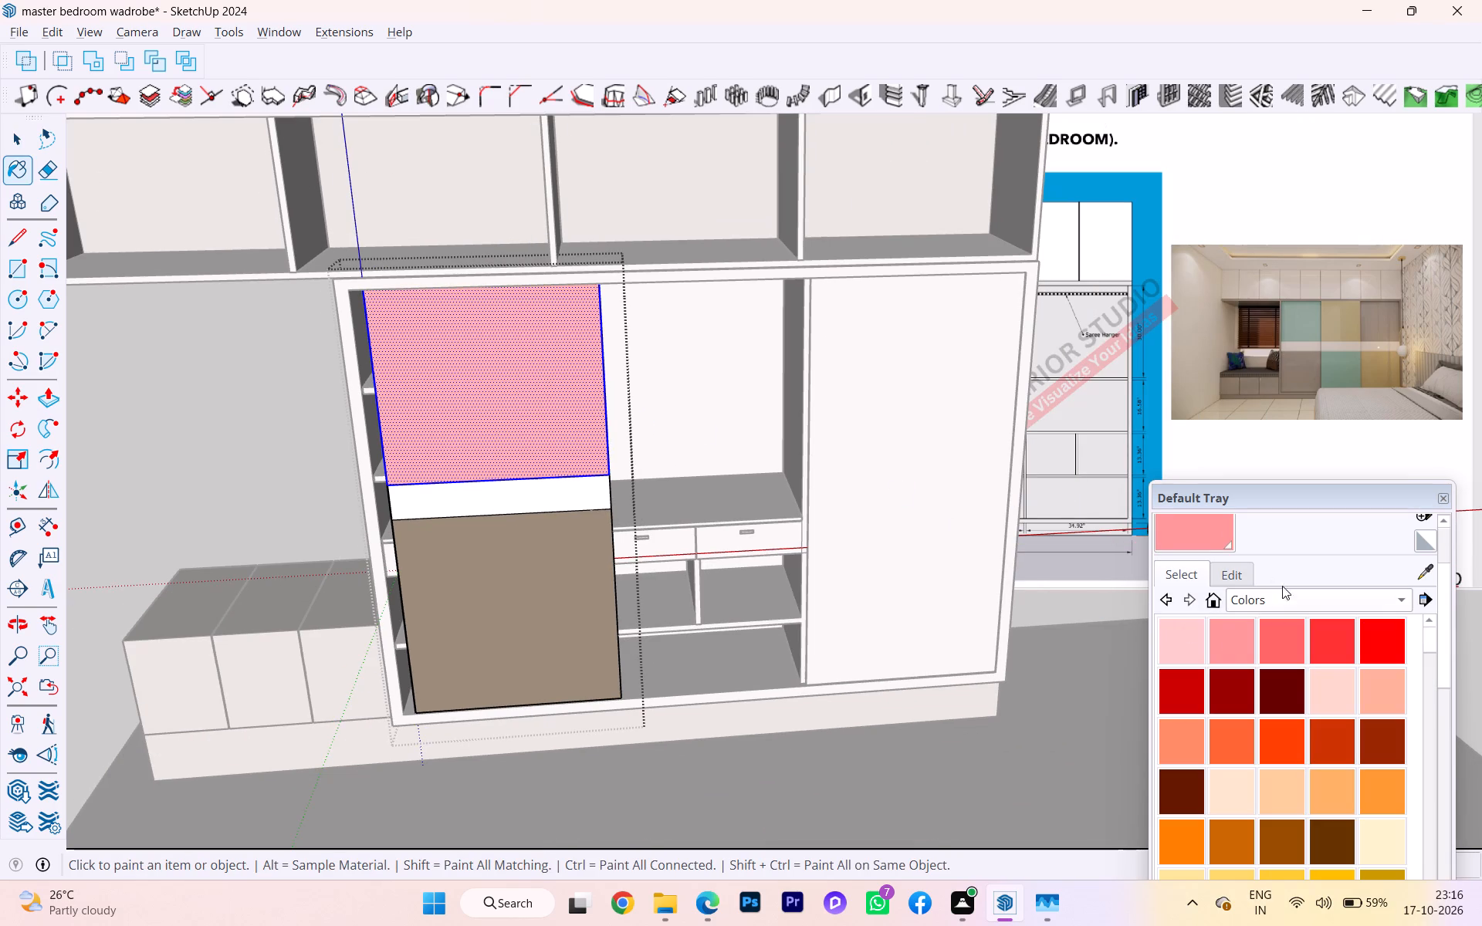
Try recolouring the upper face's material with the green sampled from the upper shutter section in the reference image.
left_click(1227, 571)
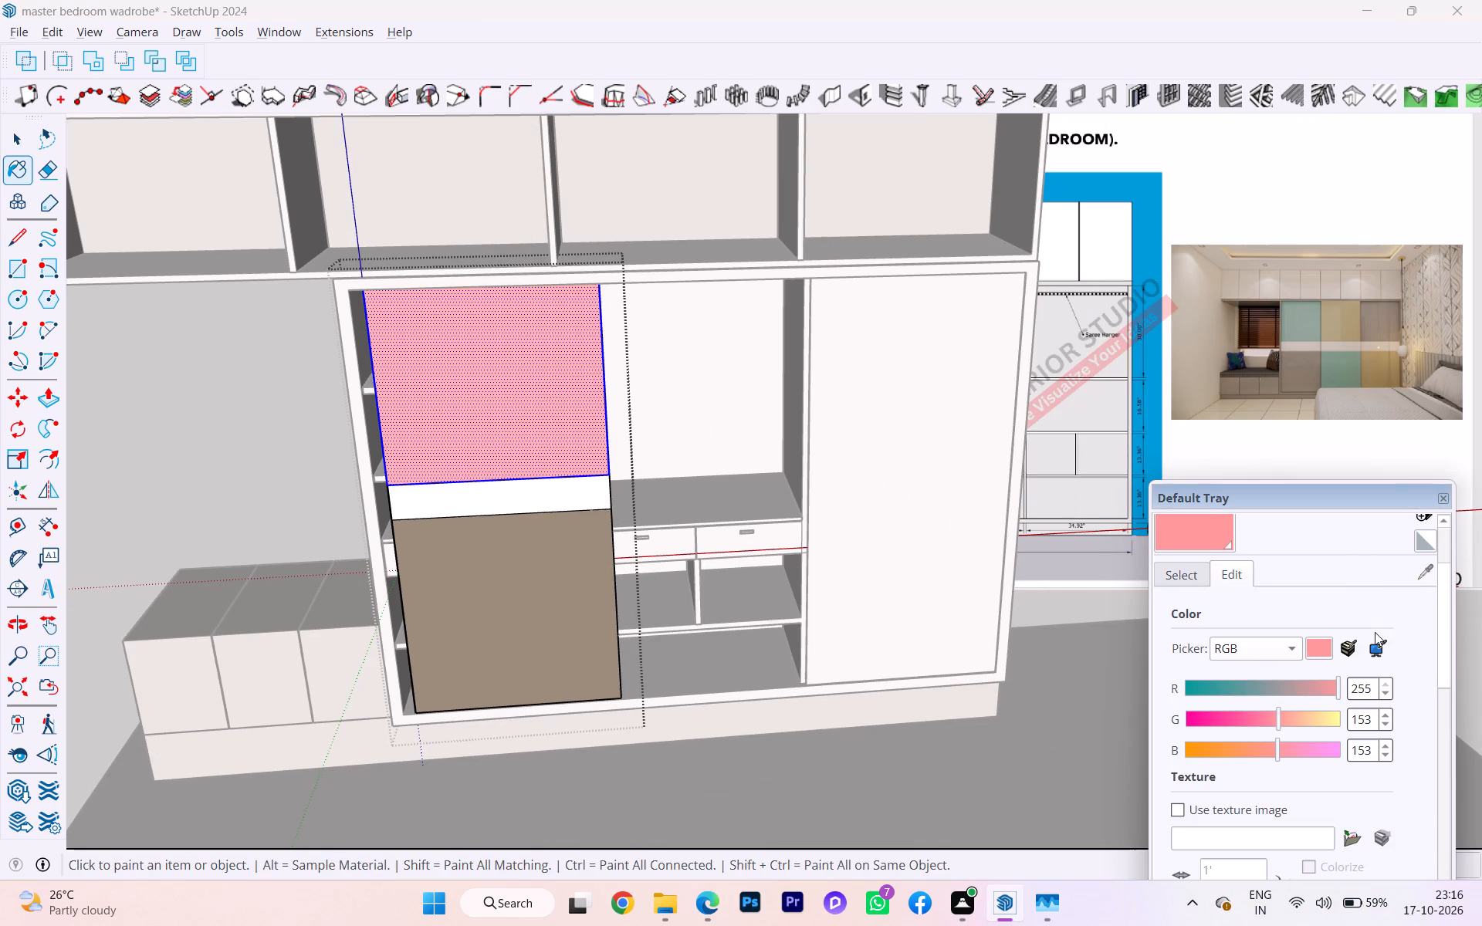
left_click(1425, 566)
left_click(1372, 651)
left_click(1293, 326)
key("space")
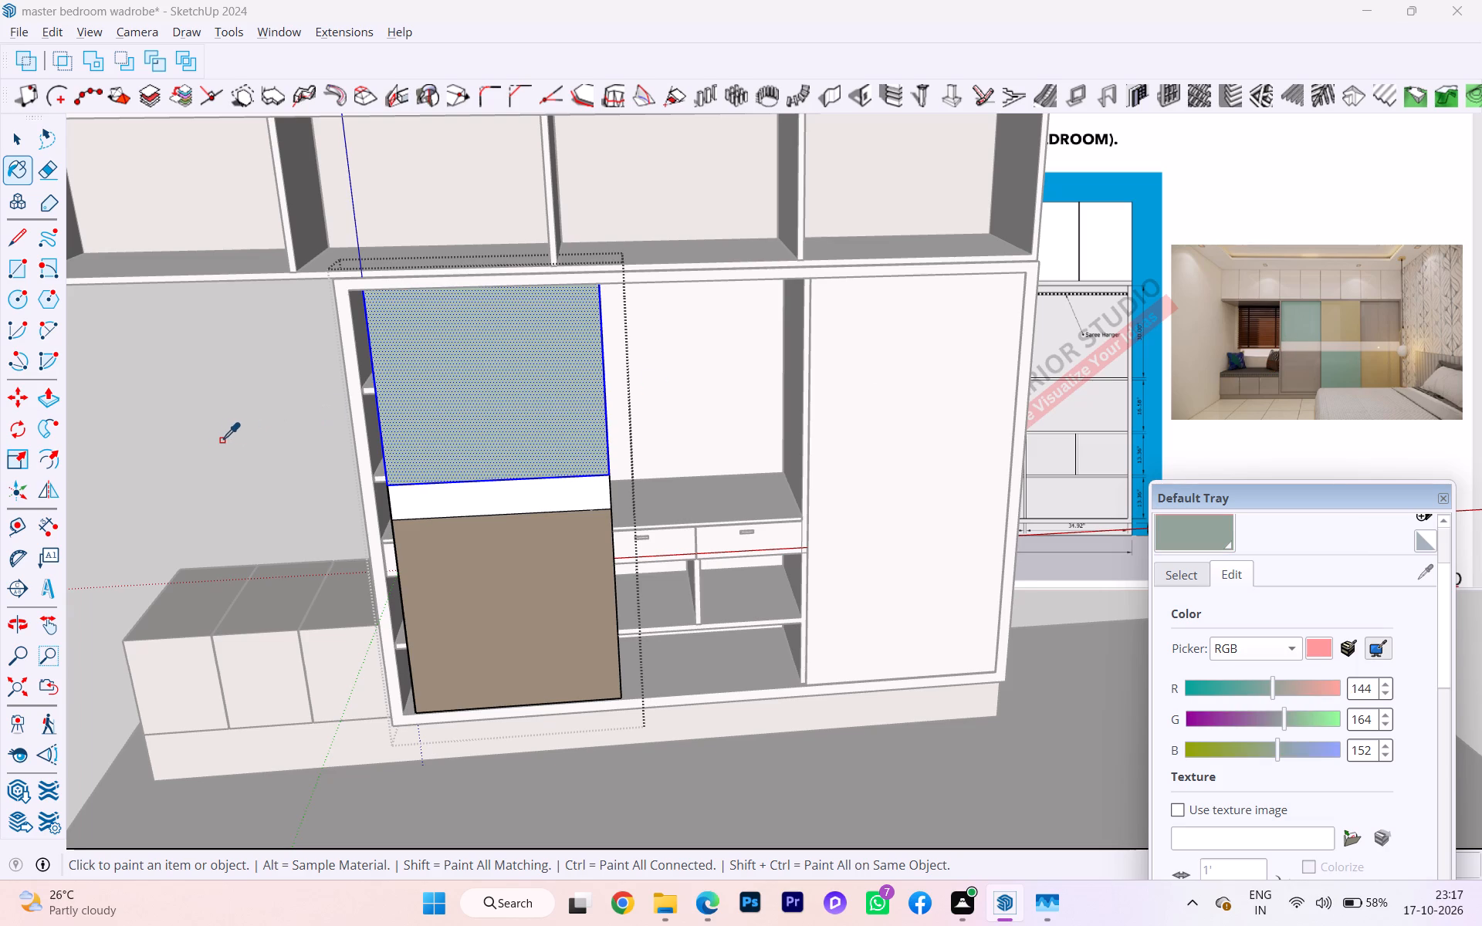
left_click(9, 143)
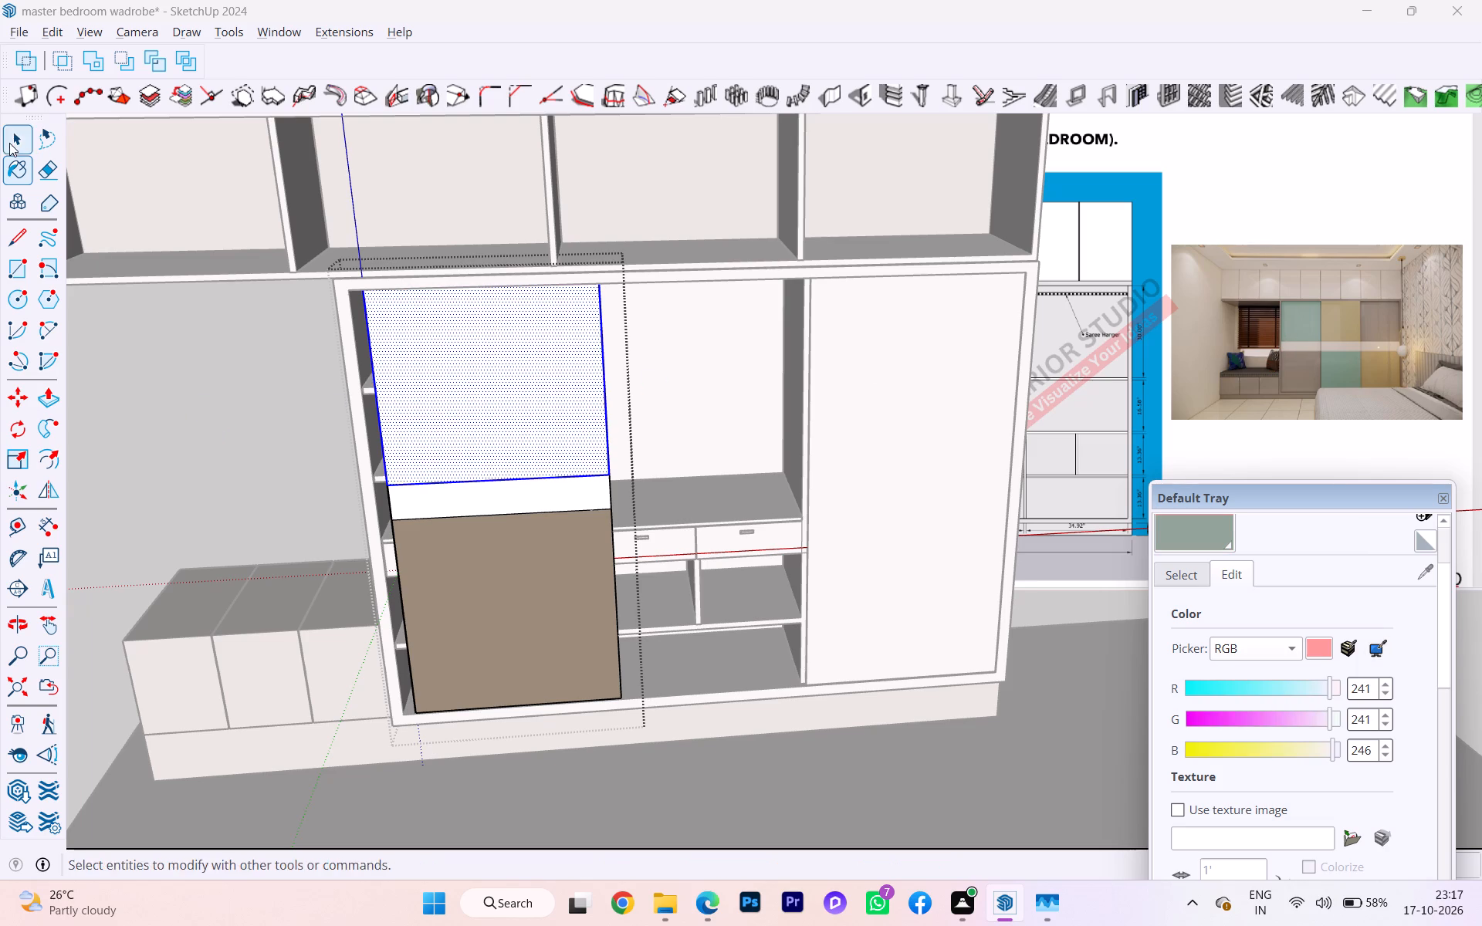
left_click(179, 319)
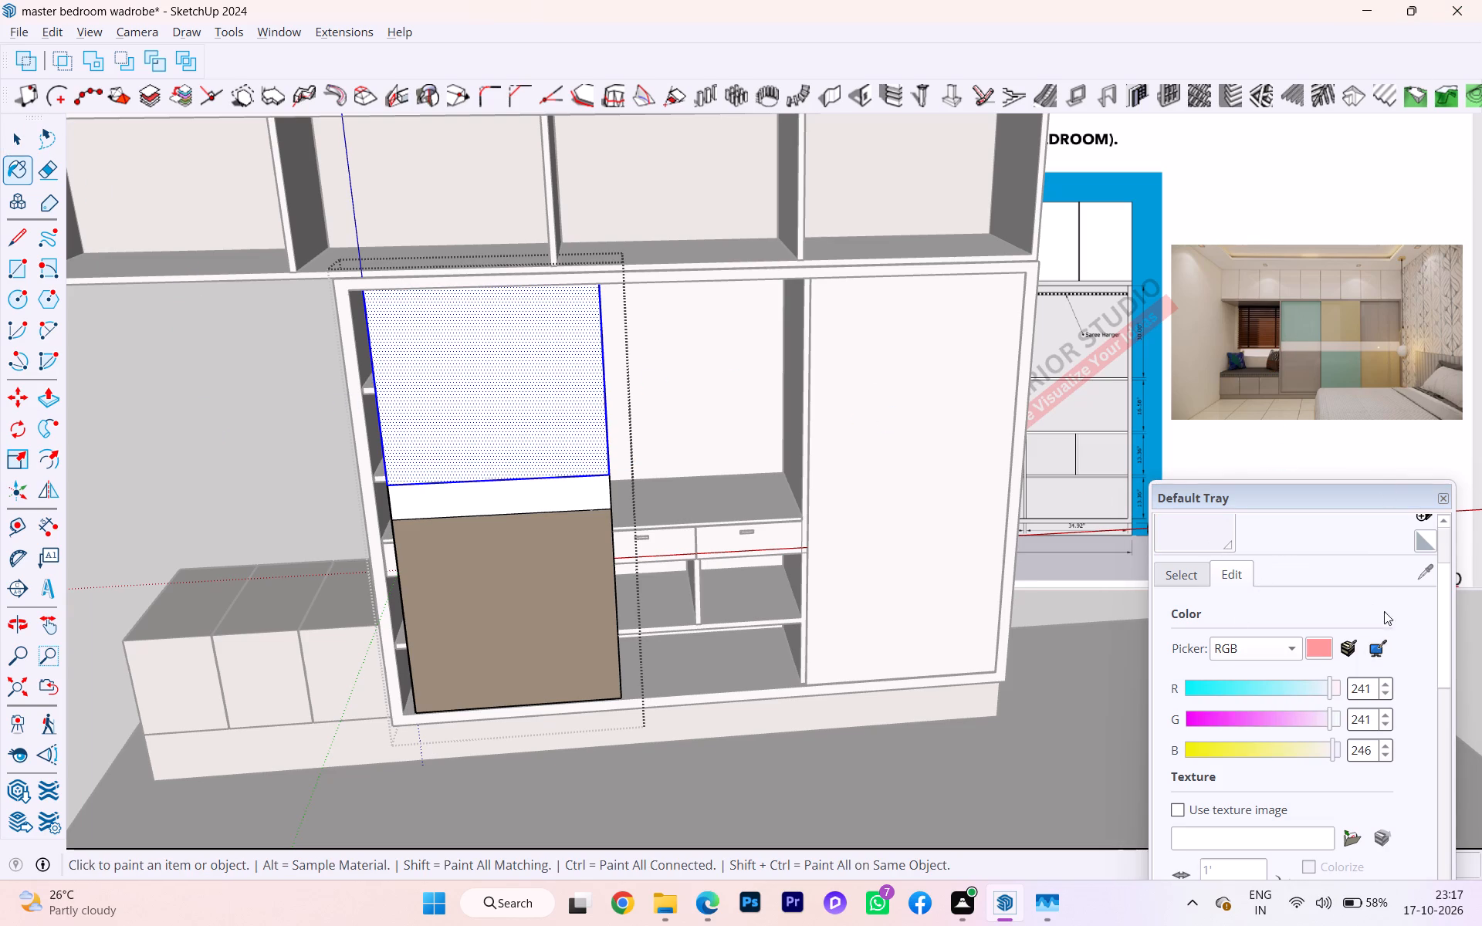
Recolour the upper face's material with the reference image's upper-shutter green, RGB 146, 166, 154, and close the group.
left_click(1377, 646)
left_click(1302, 323)
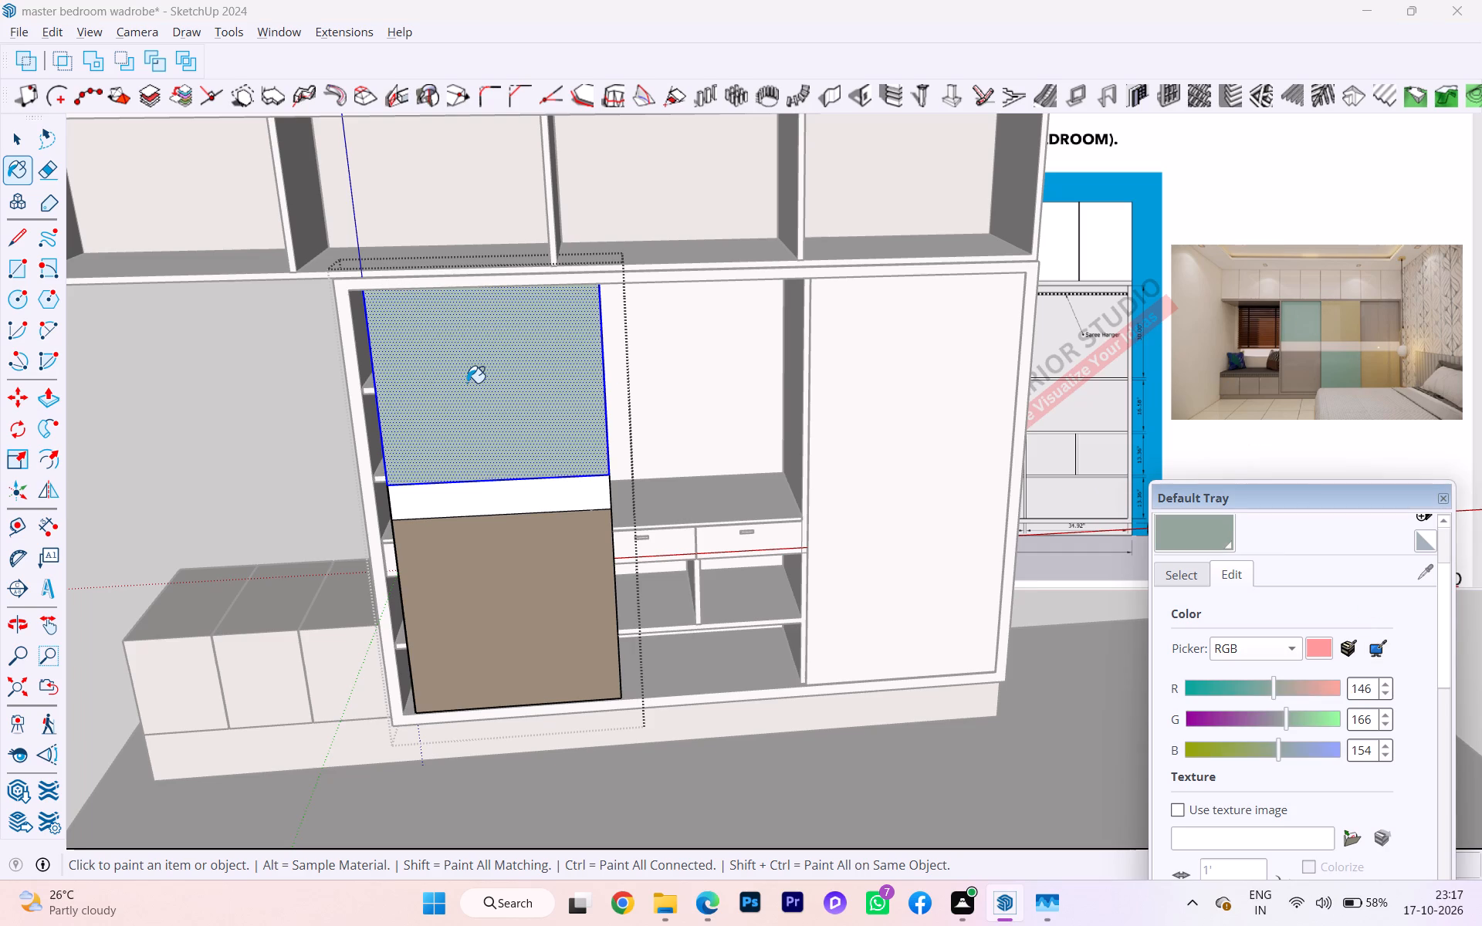
left_click(1189, 576)
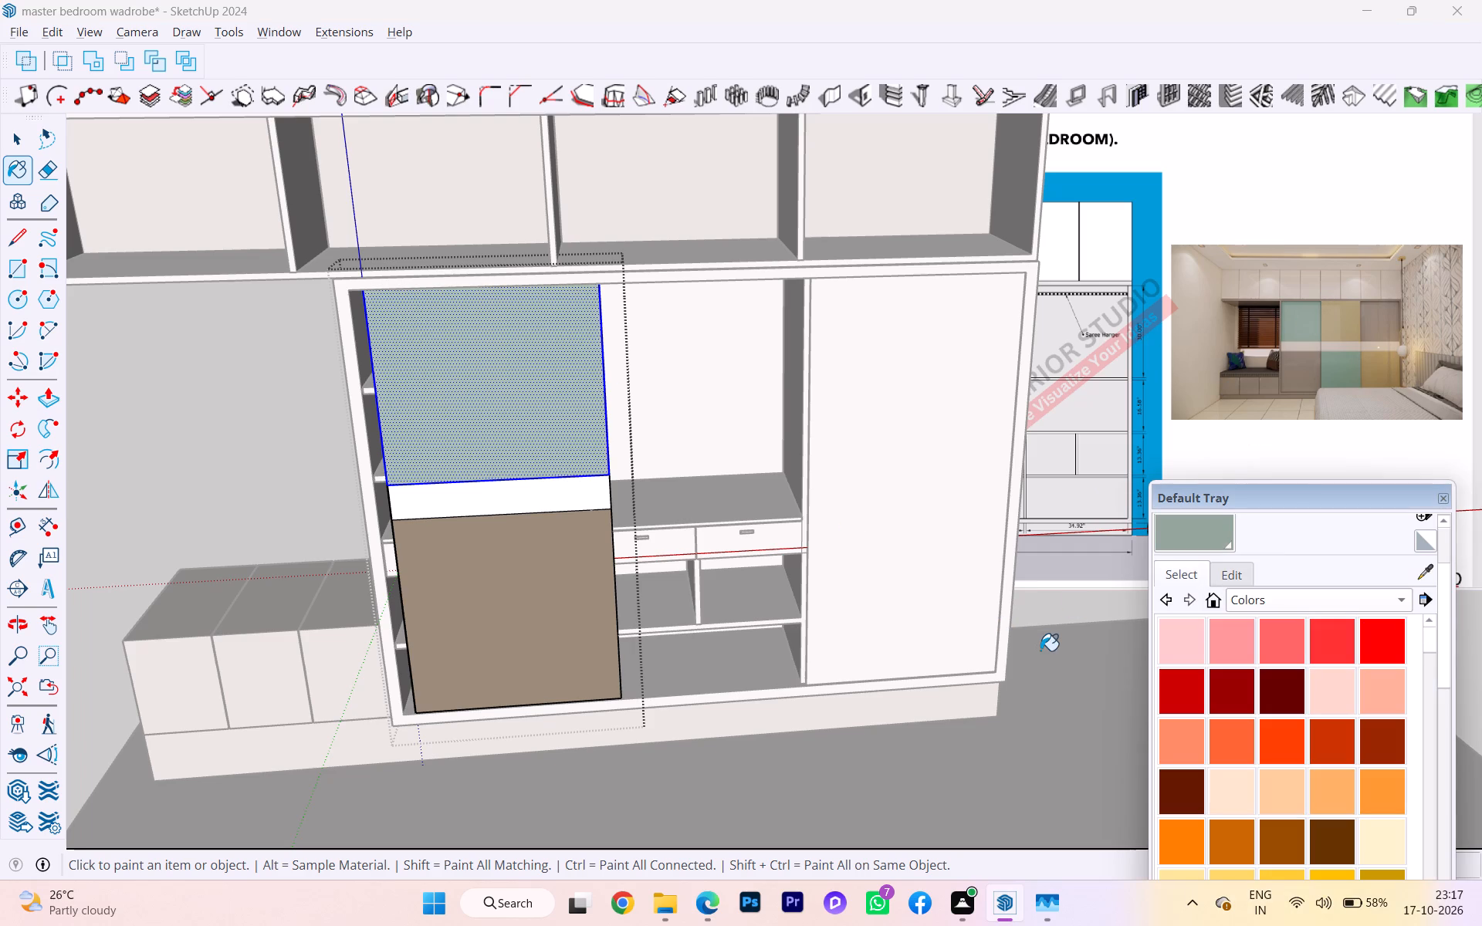
key("space")
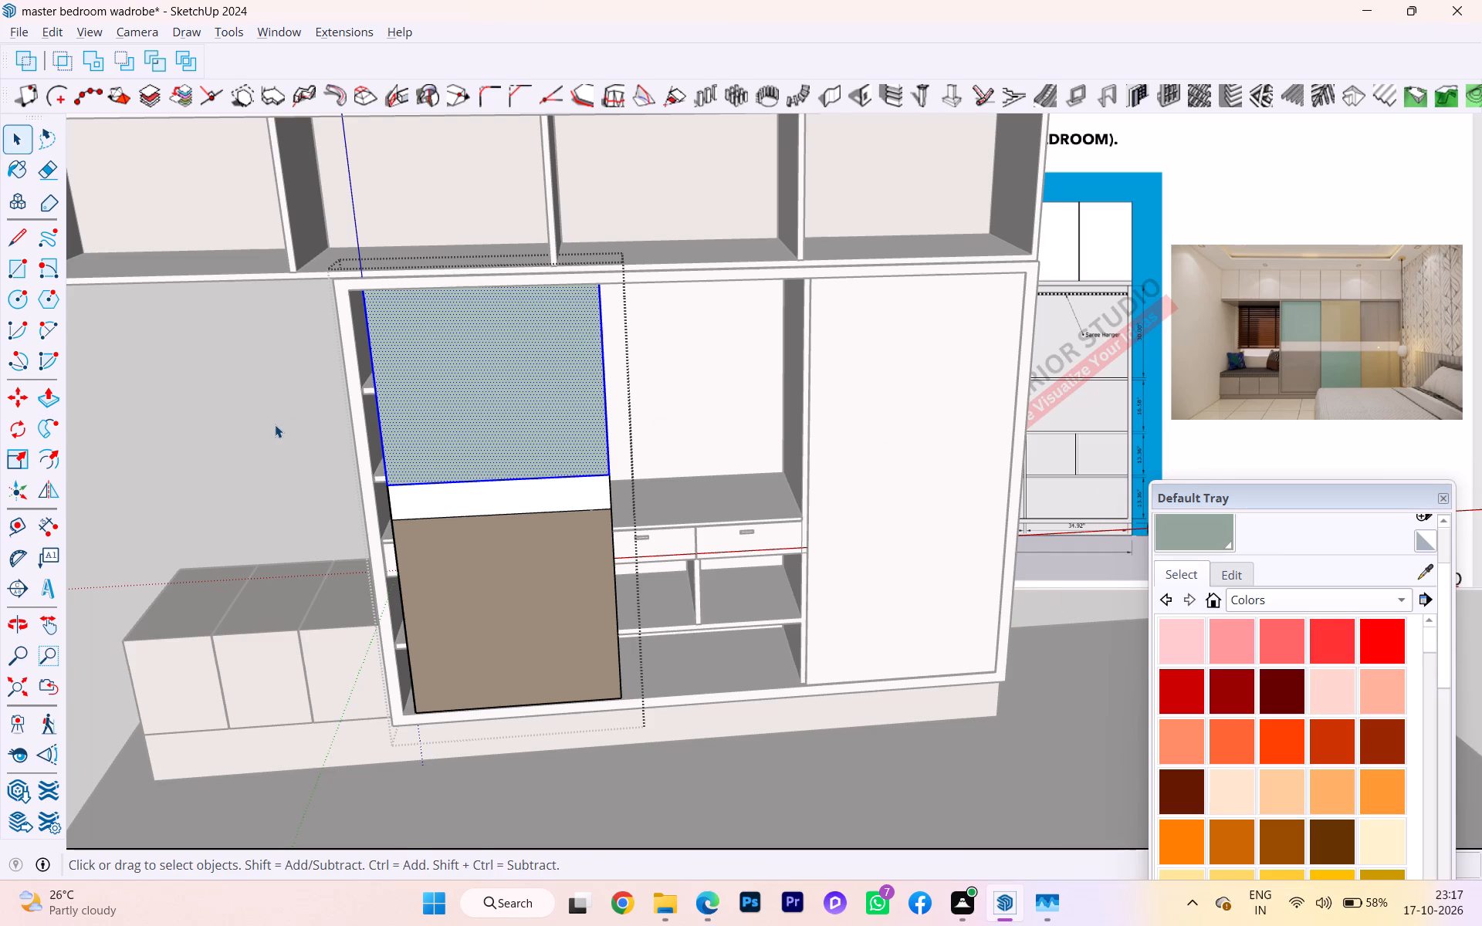
left_click(272, 424)
Move the two-coloured shutter panel along the red axis against the inner edge of the wardrobe frame's bench-side upright.
scroll(428, 681, "up", 1)
scroll(453, 701, "down", 4)
scroll(464, 708, "up", 3)
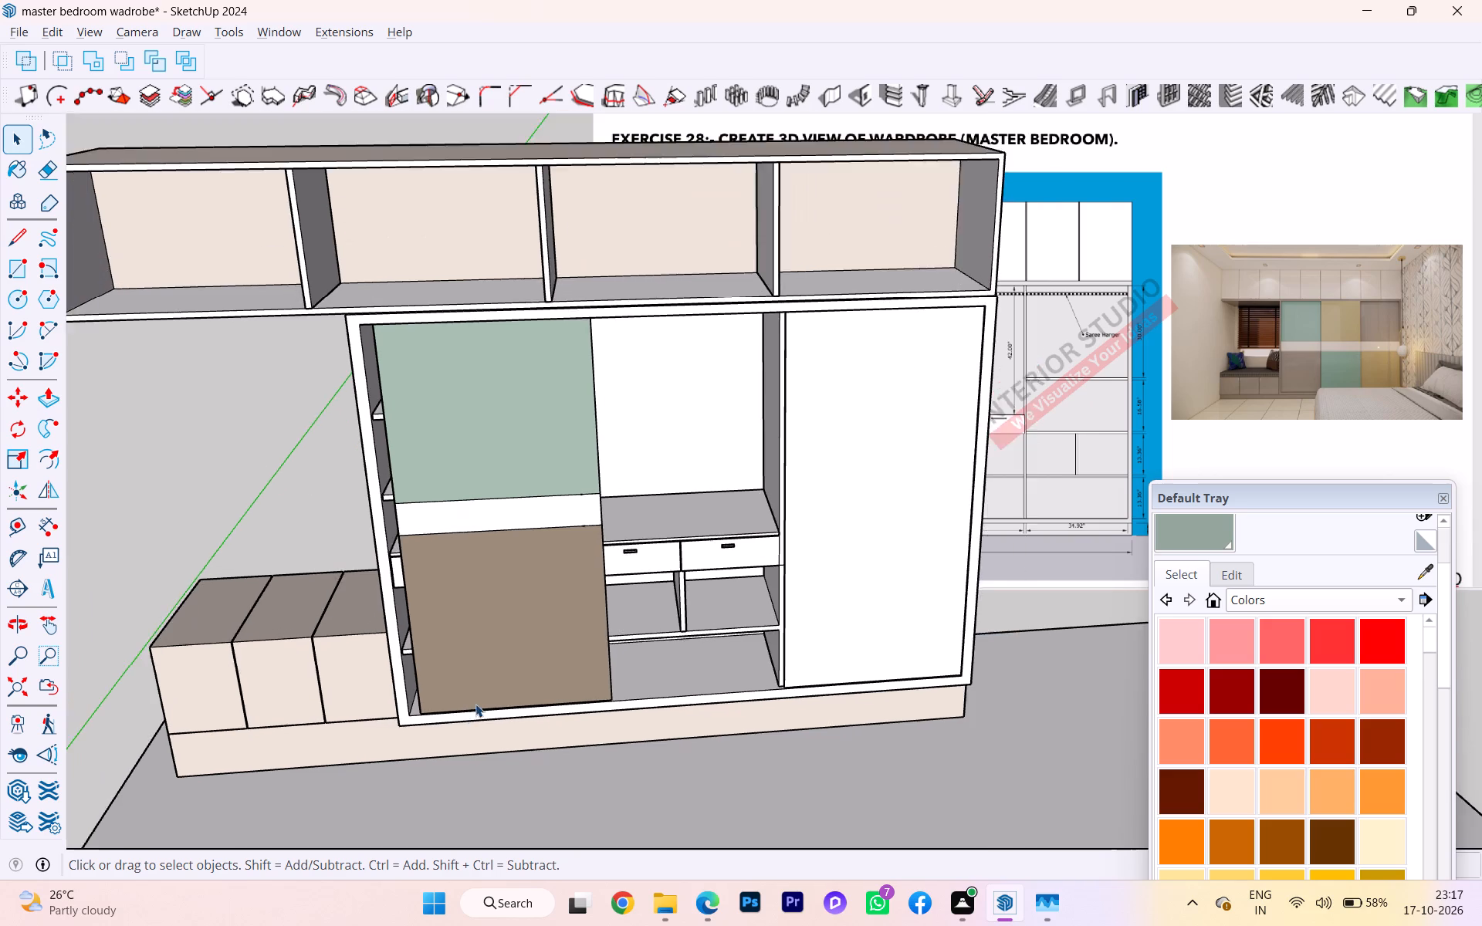
scroll(475, 704, "up", 2)
scroll(472, 704, "down", 1)
scroll(472, 704, "up", 7)
scroll(402, 711, "up", 3)
scroll(397, 713, "down", 1)
scroll(397, 713, "up", 10)
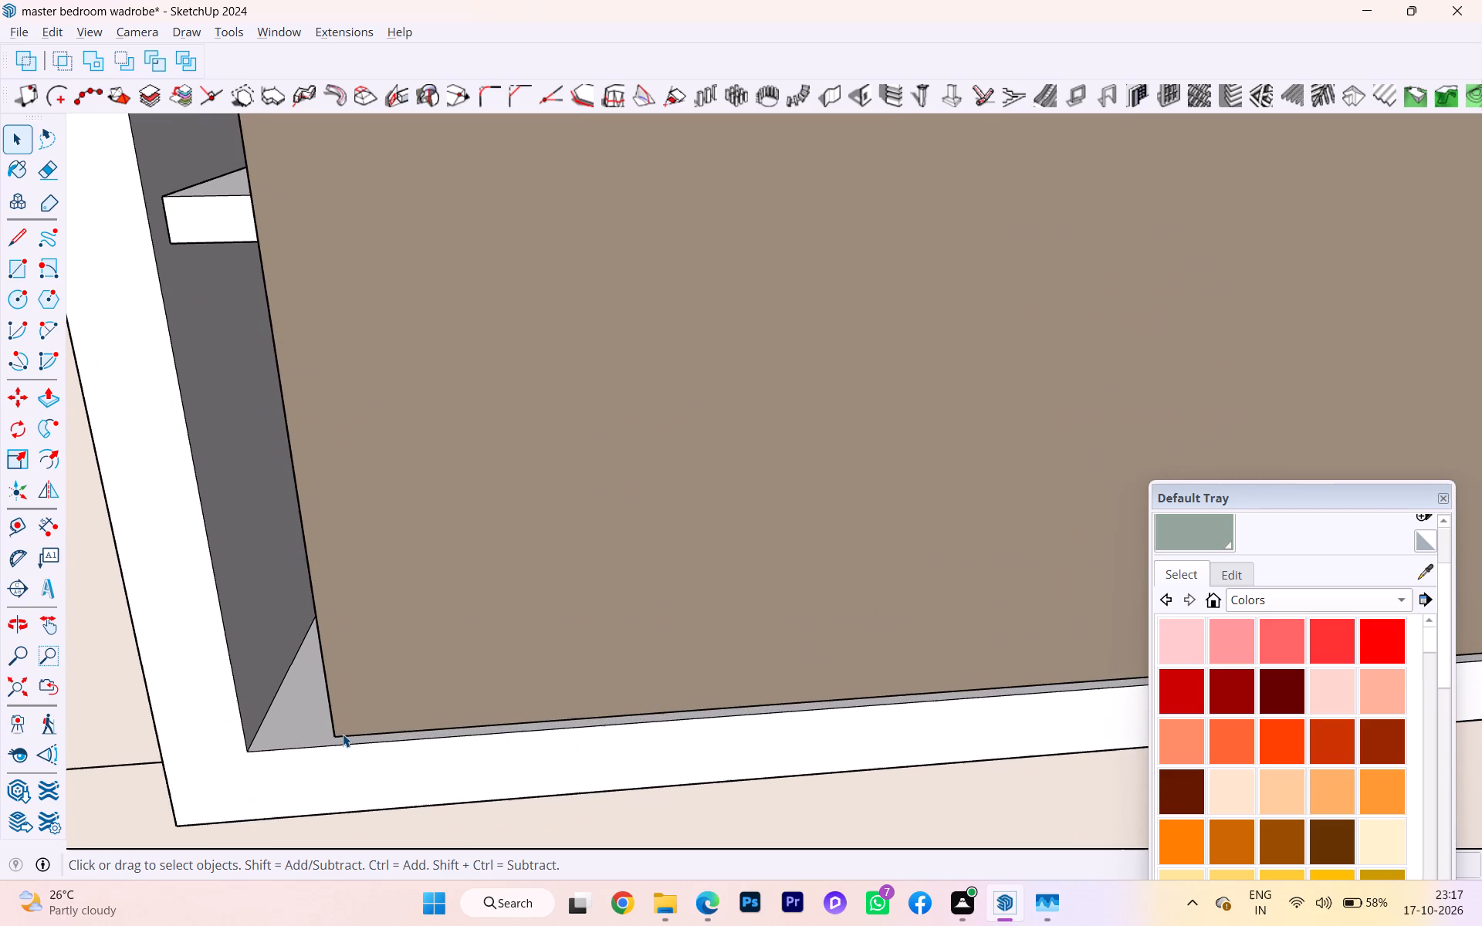
key("m")
key("Return")
scroll(343, 733, "down", 1)
scroll(343, 733, "up", 1)
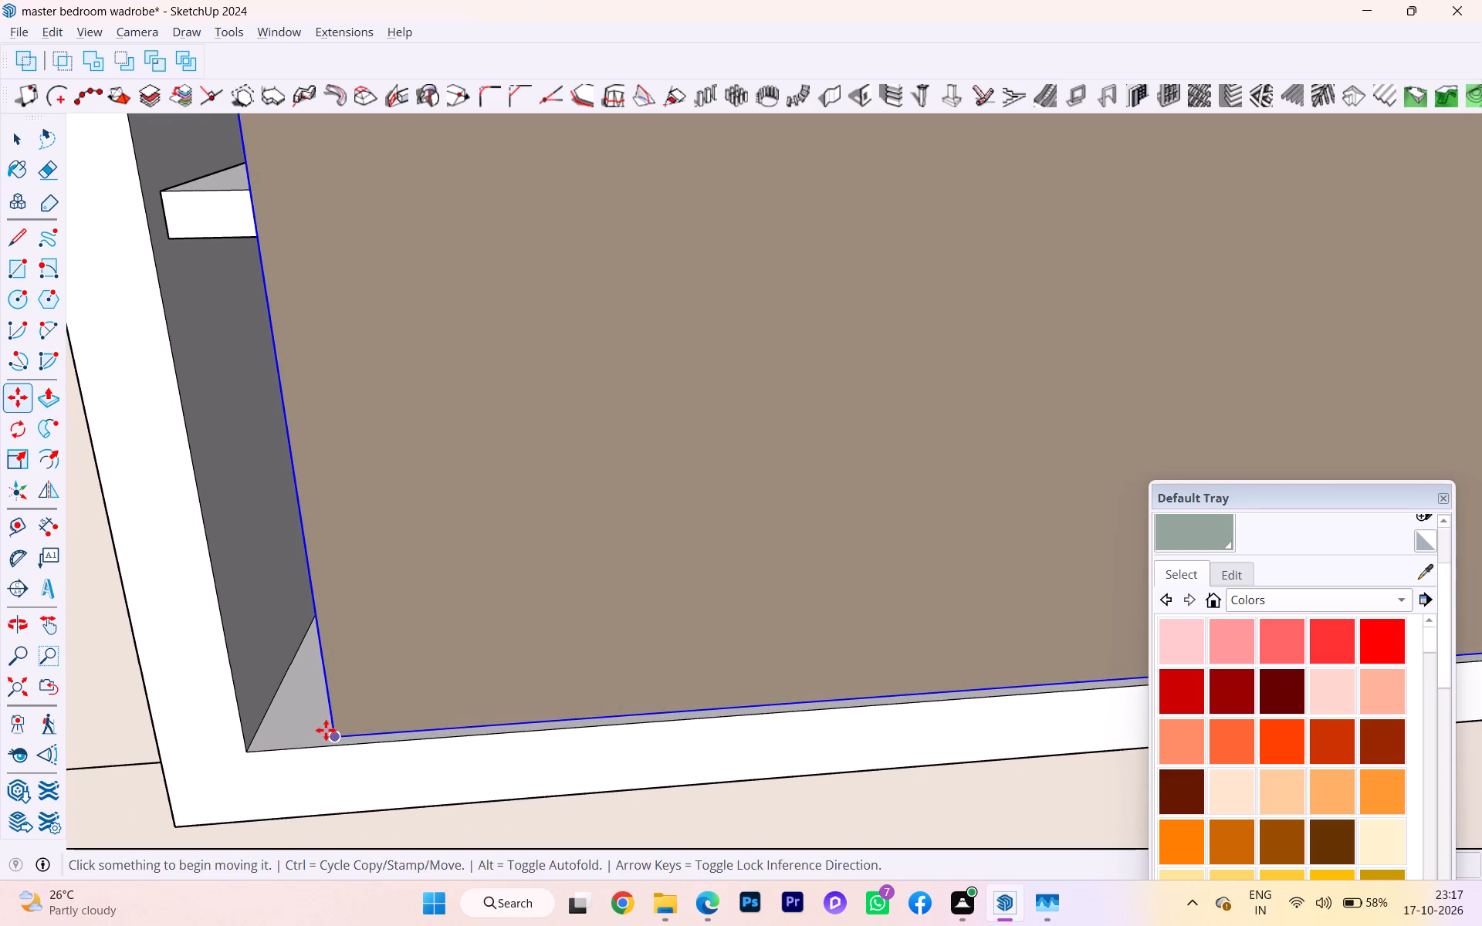
left_click(334, 735)
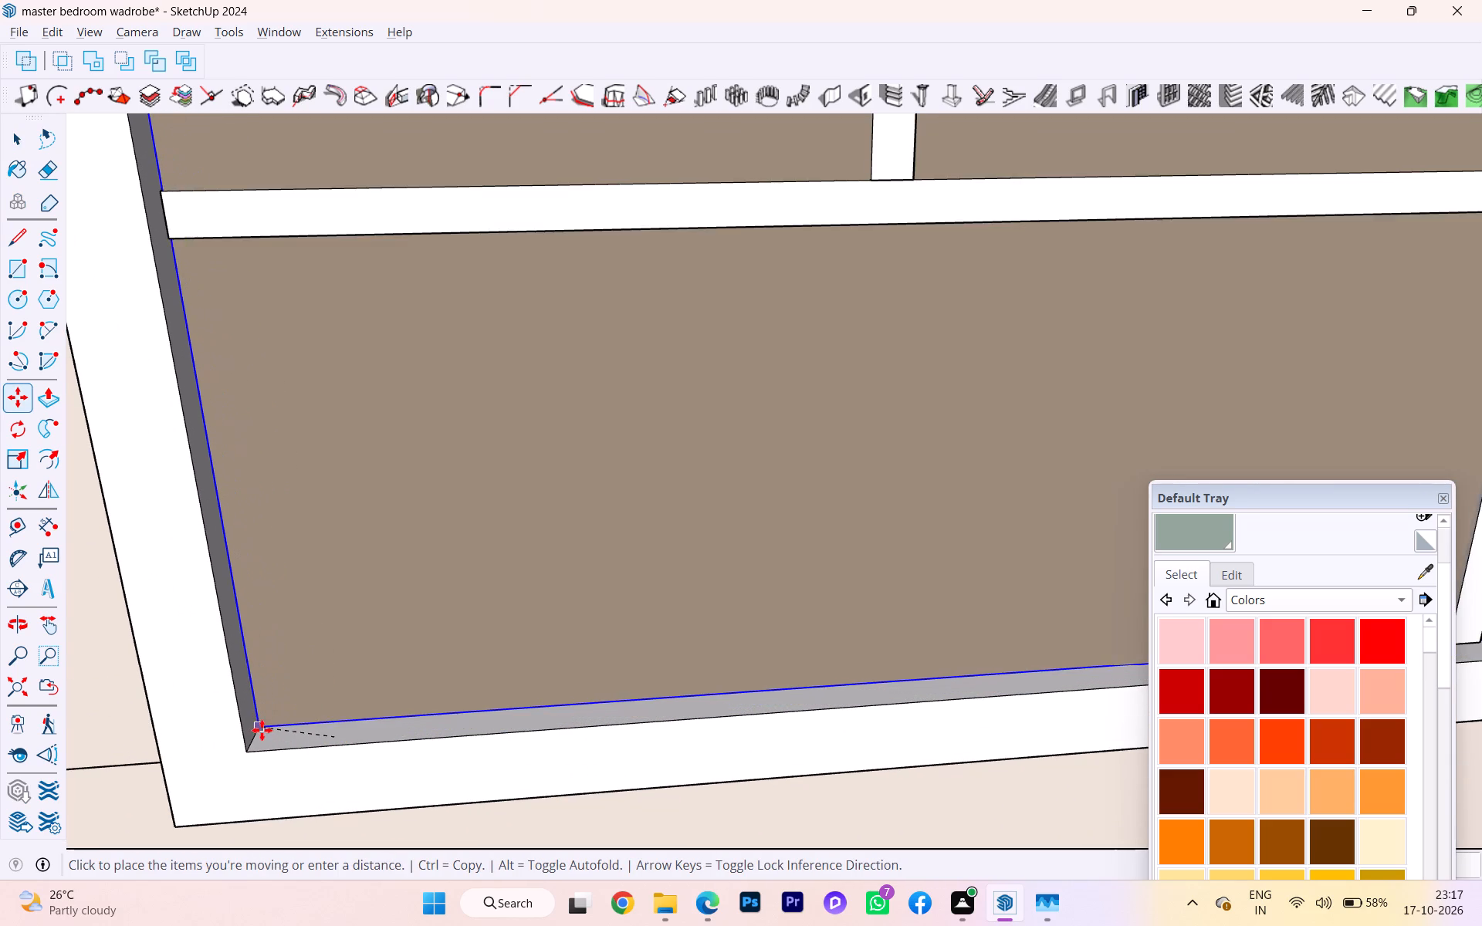
key("Right")
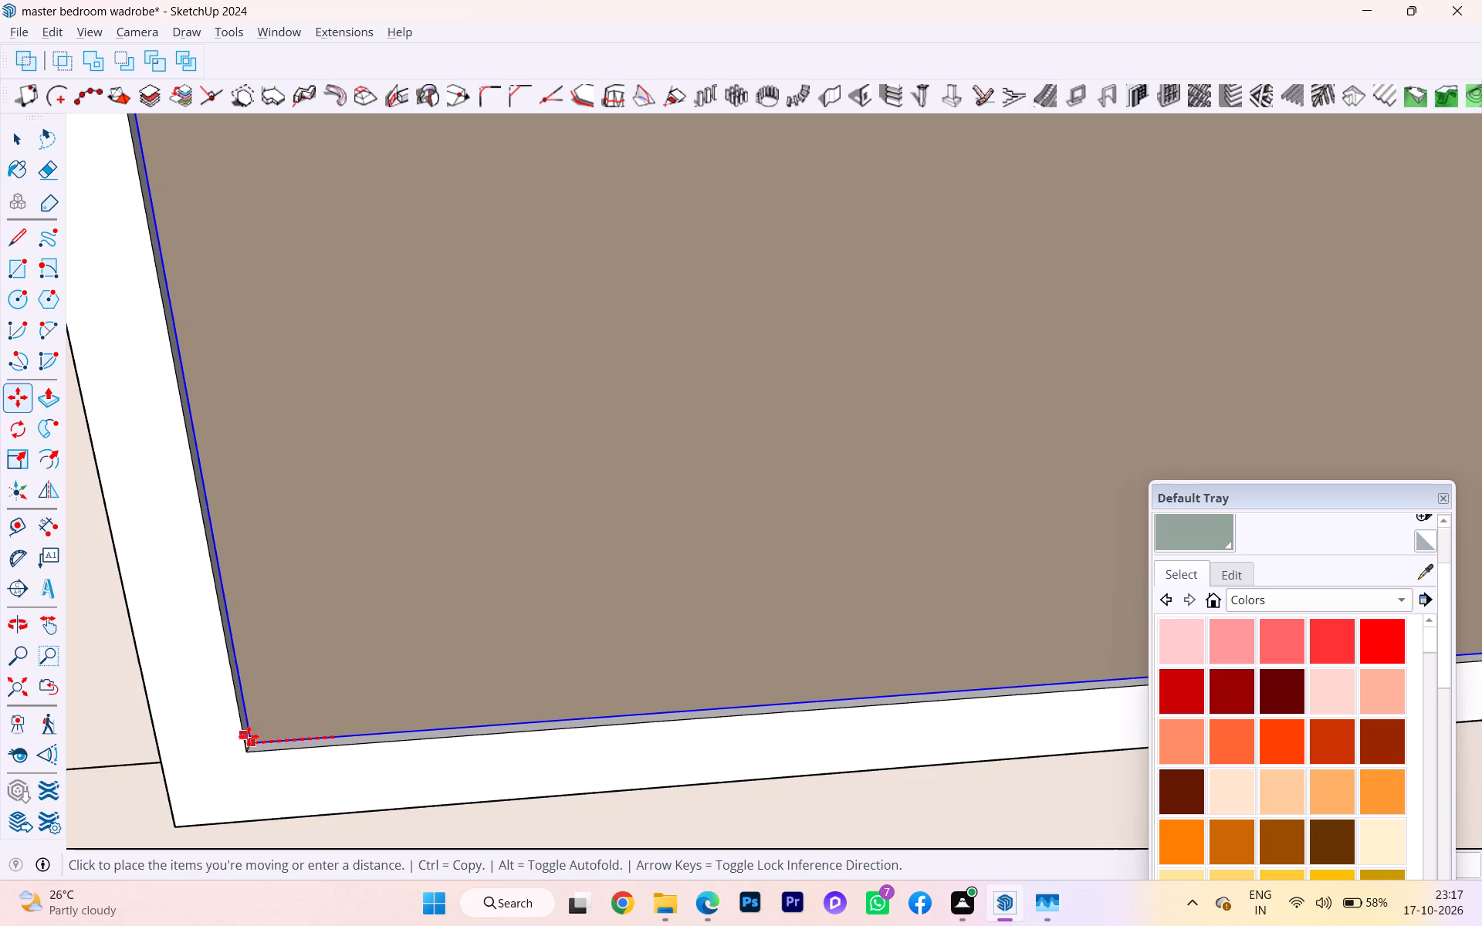
left_click(249, 736)
key("space")
left_click(113, 733)
Examine the coloured shutter panel's fit in the wardrobe frame and the overall model beside the reference image.
scroll(170, 728, "down", 4)
scroll(201, 730, "up", 1)
scroll(216, 731, "down", 3)
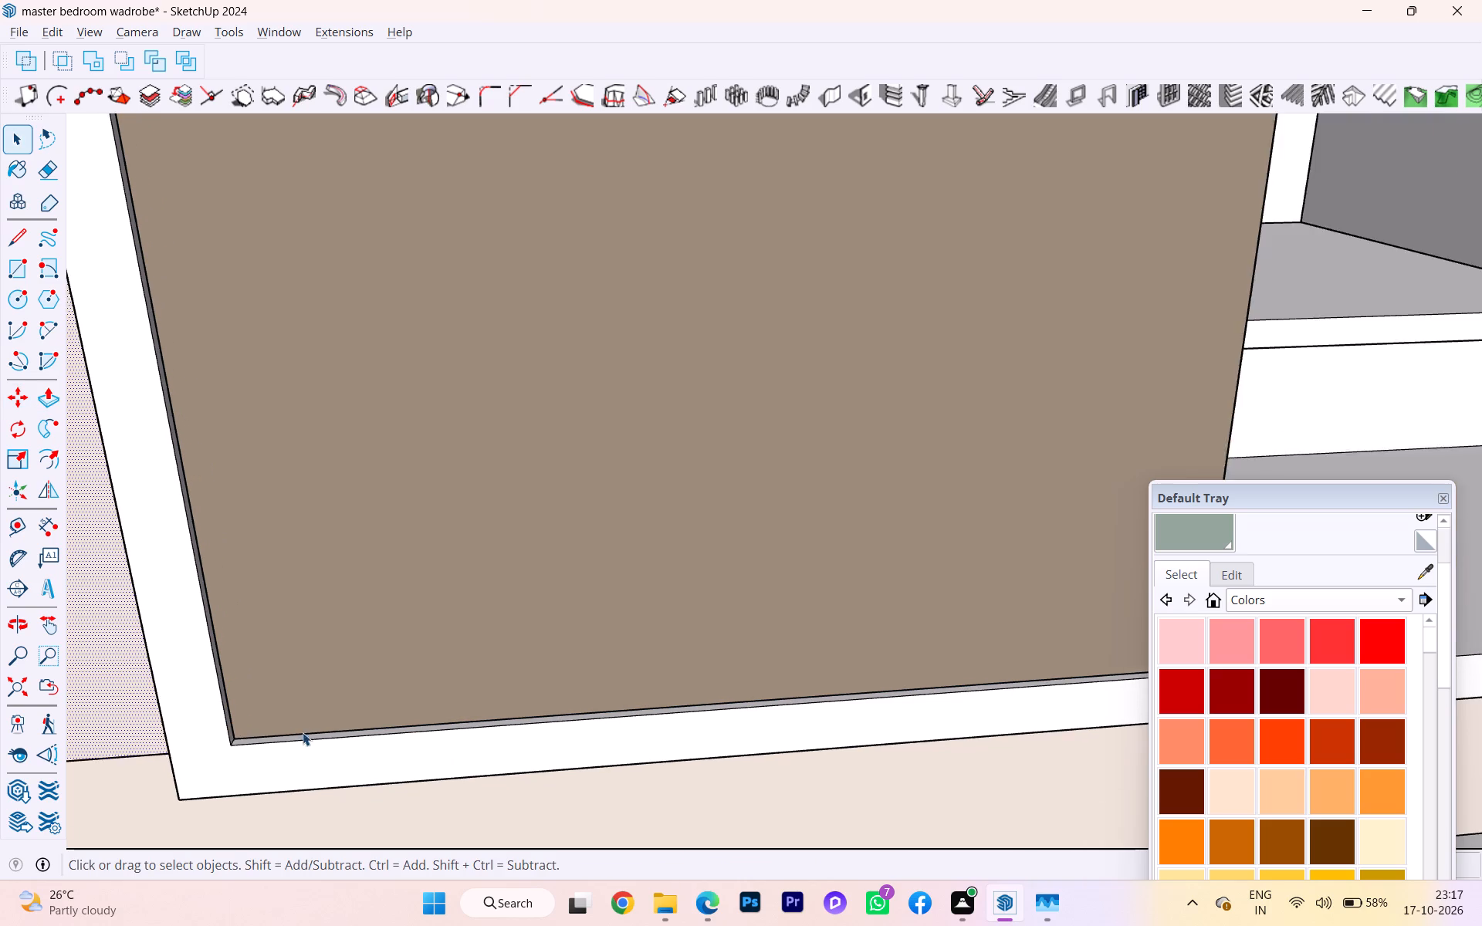
scroll(303, 732, "down", 3)
scroll(320, 736, "up", 1)
left_click(306, 795)
scroll(345, 756, "down", 1)
scroll(345, 756, "up", 4)
scroll(345, 755, "down", 12)
scroll(356, 762, "up", 2)
scroll(362, 763, "down", 2)
scroll(407, 763, "up", 1)
scroll(407, 763, "down", 5)
scroll(407, 763, "up", 1)
scroll(407, 763, "down", 1)
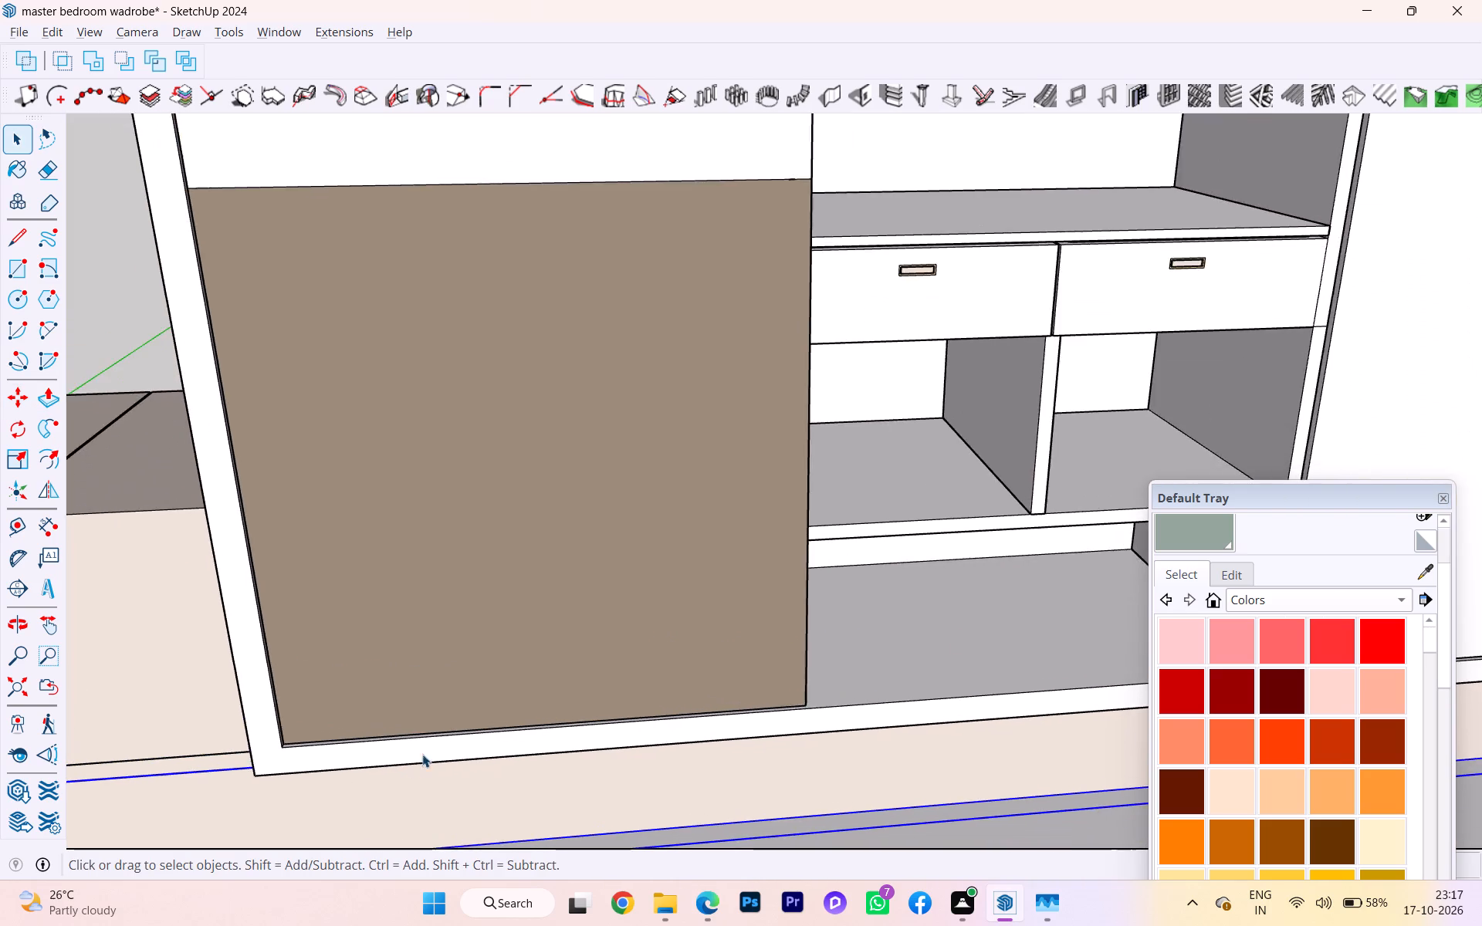
scroll(435, 742, "up", 2)
scroll(435, 742, "down", 4)
scroll(447, 741, "up", 2)
scroll(447, 741, "down", 2)
scroll(448, 741, "up", 2)
scroll(448, 740, "down", 4)
scroll(462, 734, "up", 5)
scroll(462, 734, "down", 8)
scroll(472, 725, "up", 3)
scroll(472, 725, "down", 4)
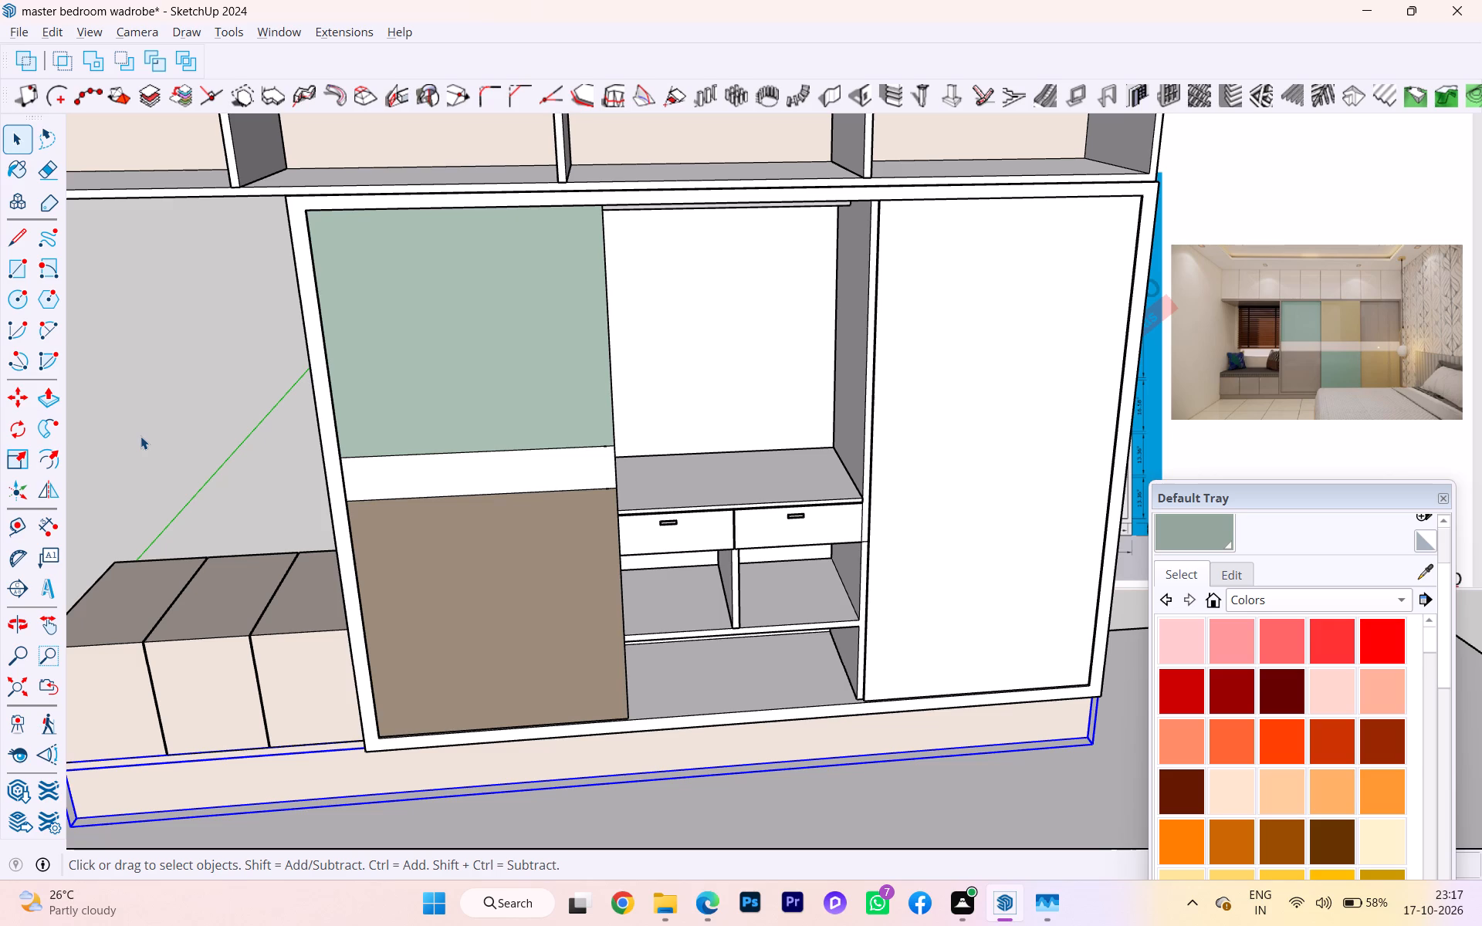
scroll(108, 401, "down", 5)
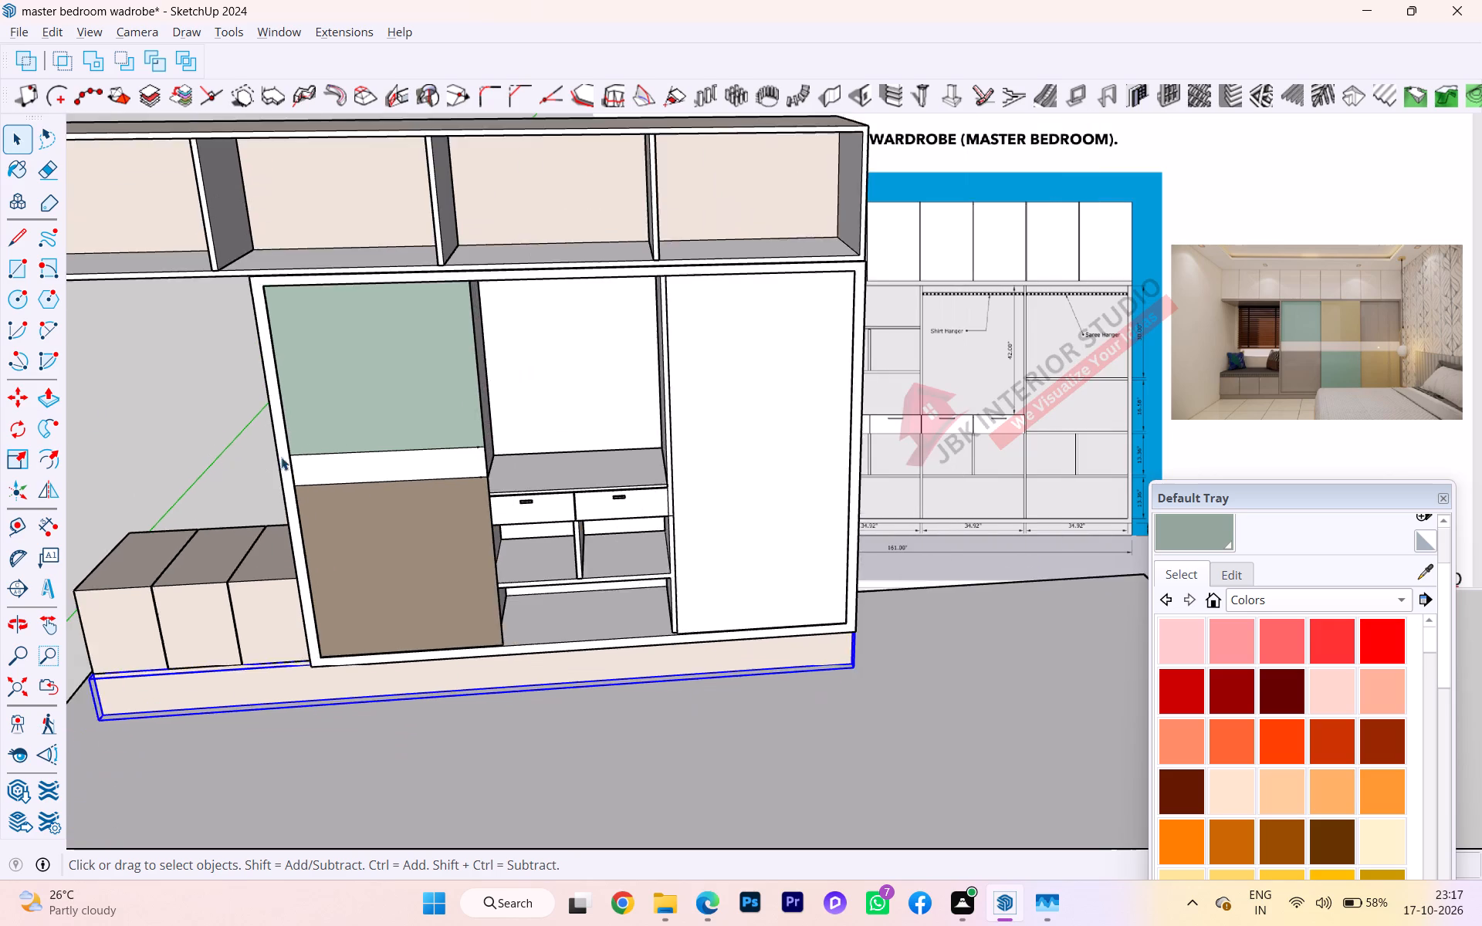
scroll(281, 457, "down", 2)
scroll(316, 465, "up", 1)
scroll(323, 467, "down", 3)
scroll(678, 490, "up", 1)
scroll(682, 490, "down", 3)
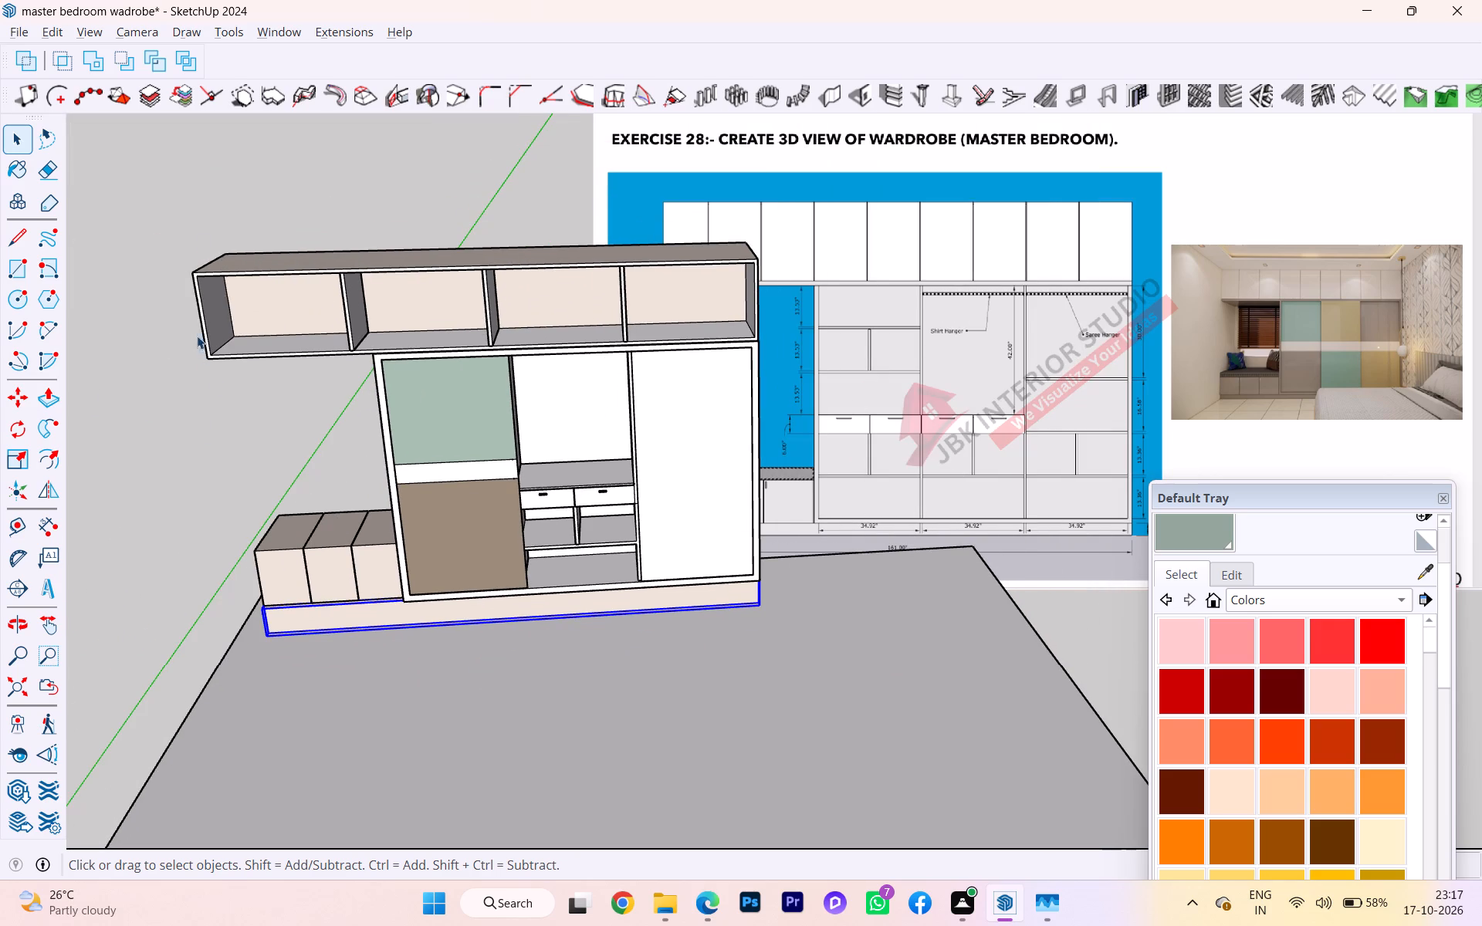
Unhide the last hidden object, restoring the blank middle shutter in the wardrobe frame.
left_click(93, 31)
double_click(56, 28)
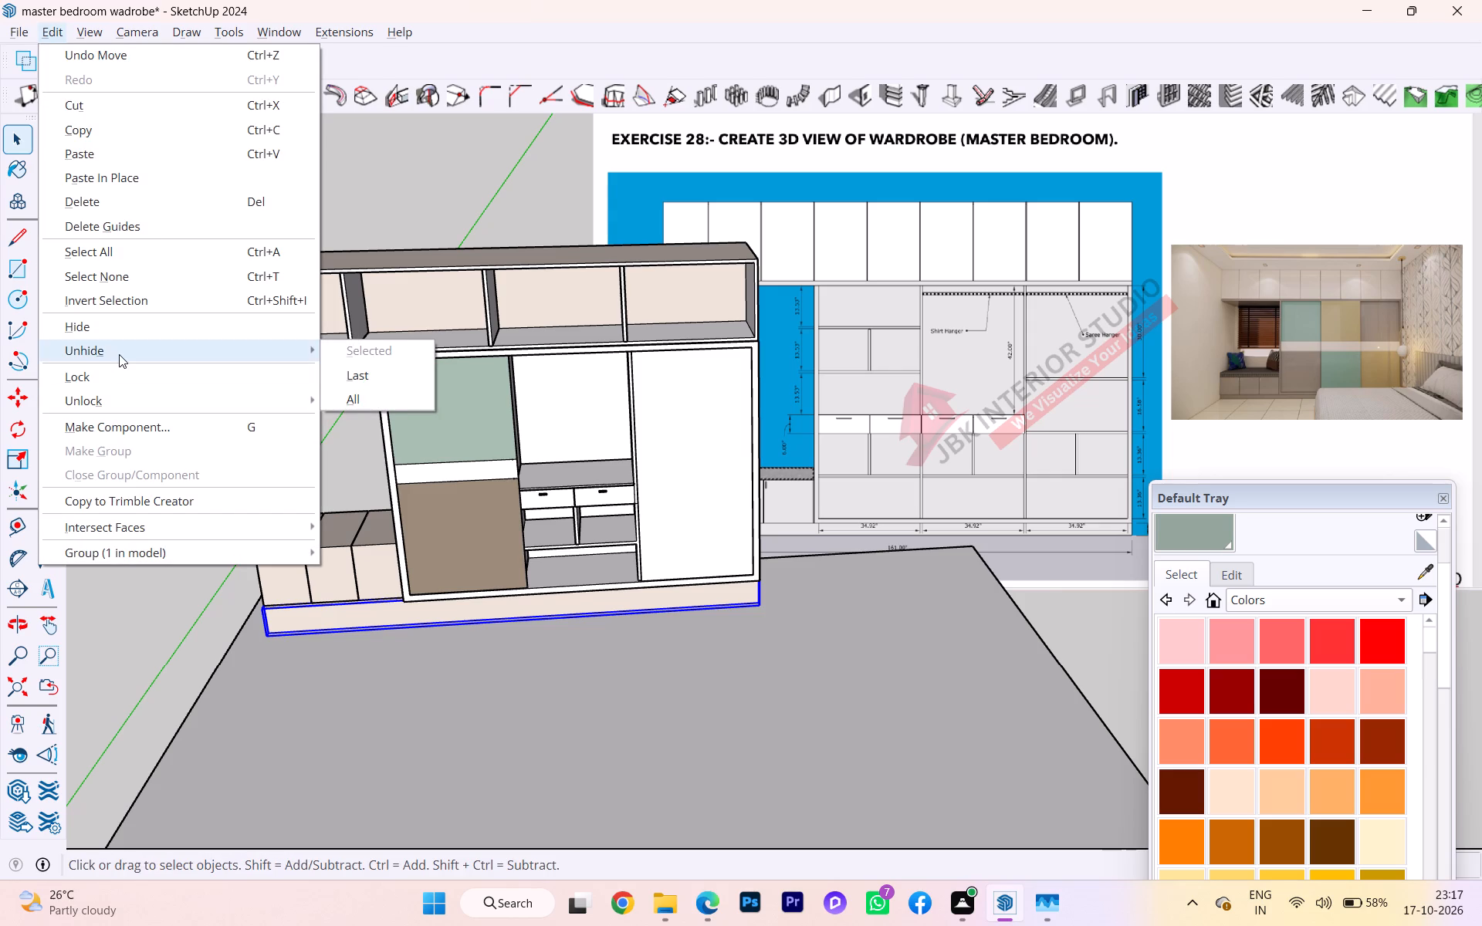
left_click(120, 354)
left_click(347, 376)
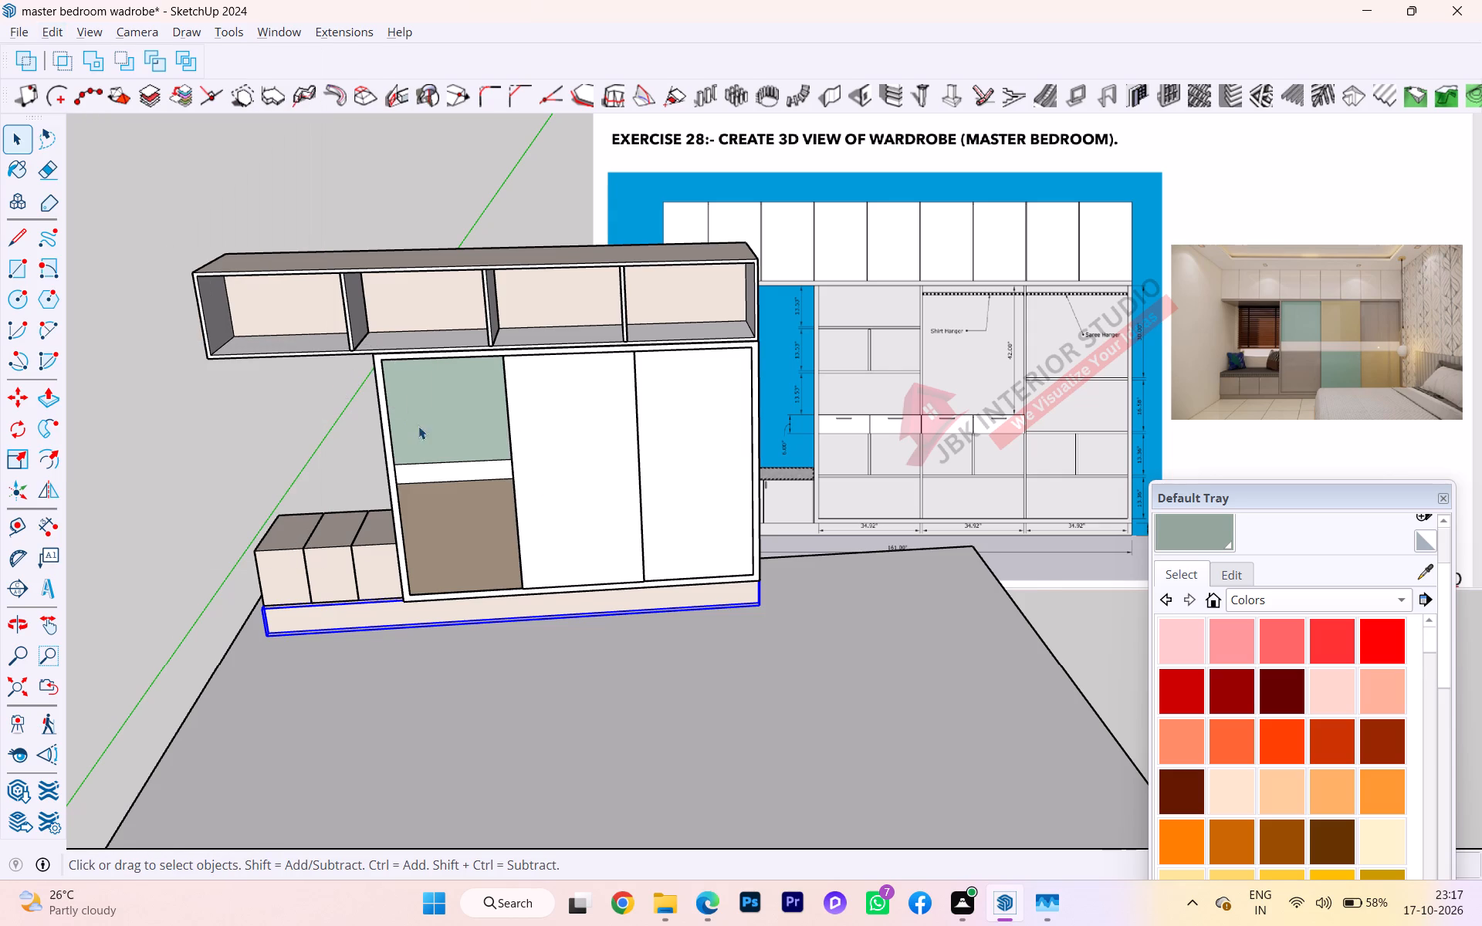
Open the middle shutter's group and draw two lines across its front face, aligned with the bench-side shutter's white band.
scroll(425, 428, "up", 4)
scroll(563, 507, "up", 7)
left_click(574, 496)
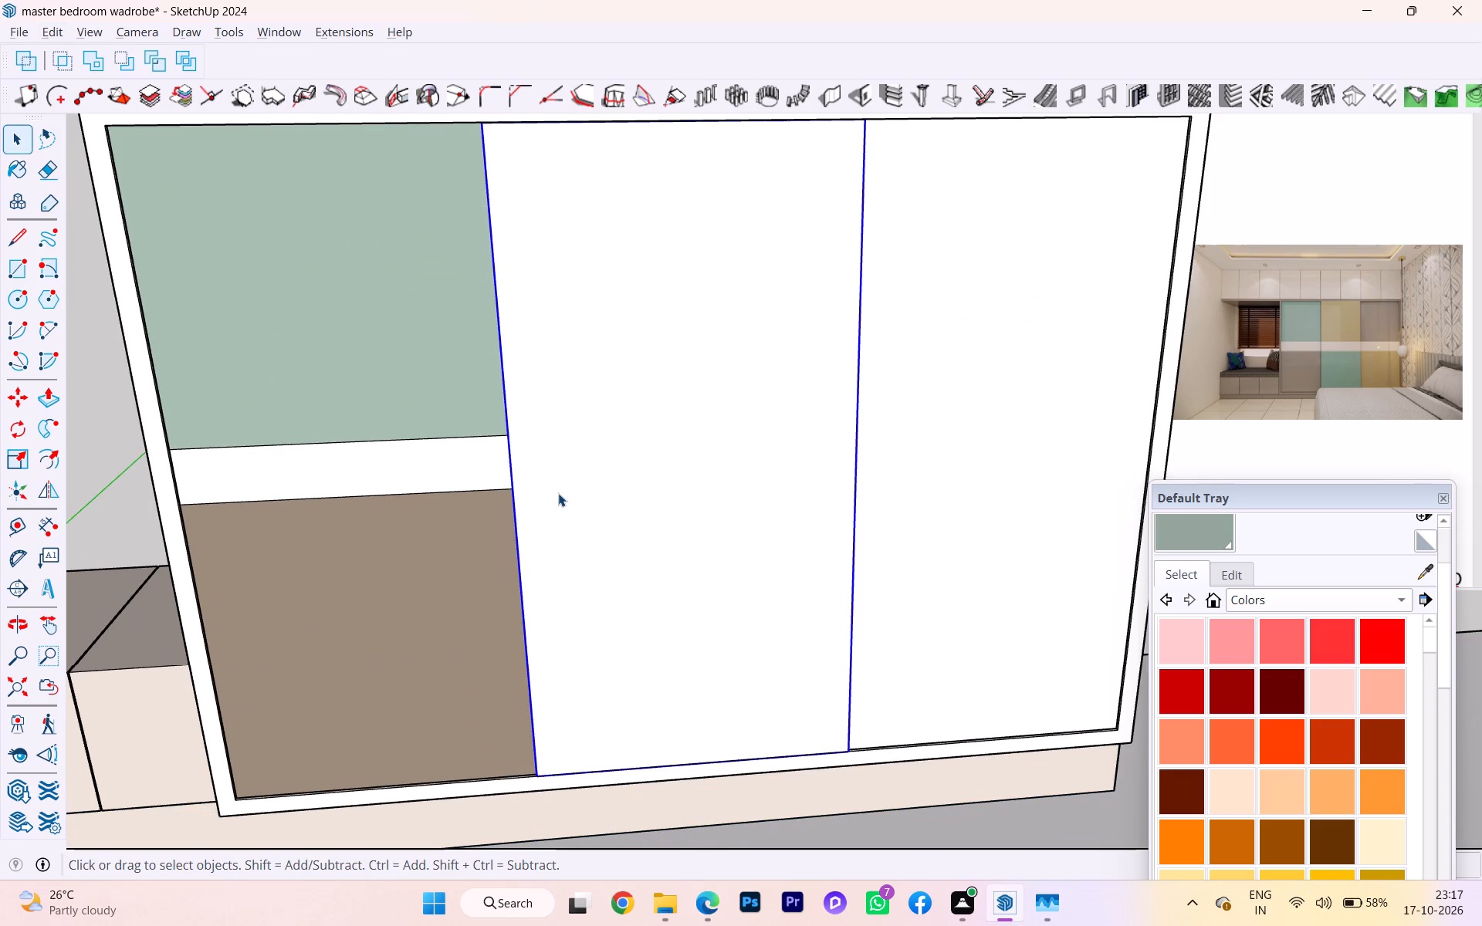
scroll(519, 489, "down", 2)
left_click(520, 492)
triple_click(536, 485)
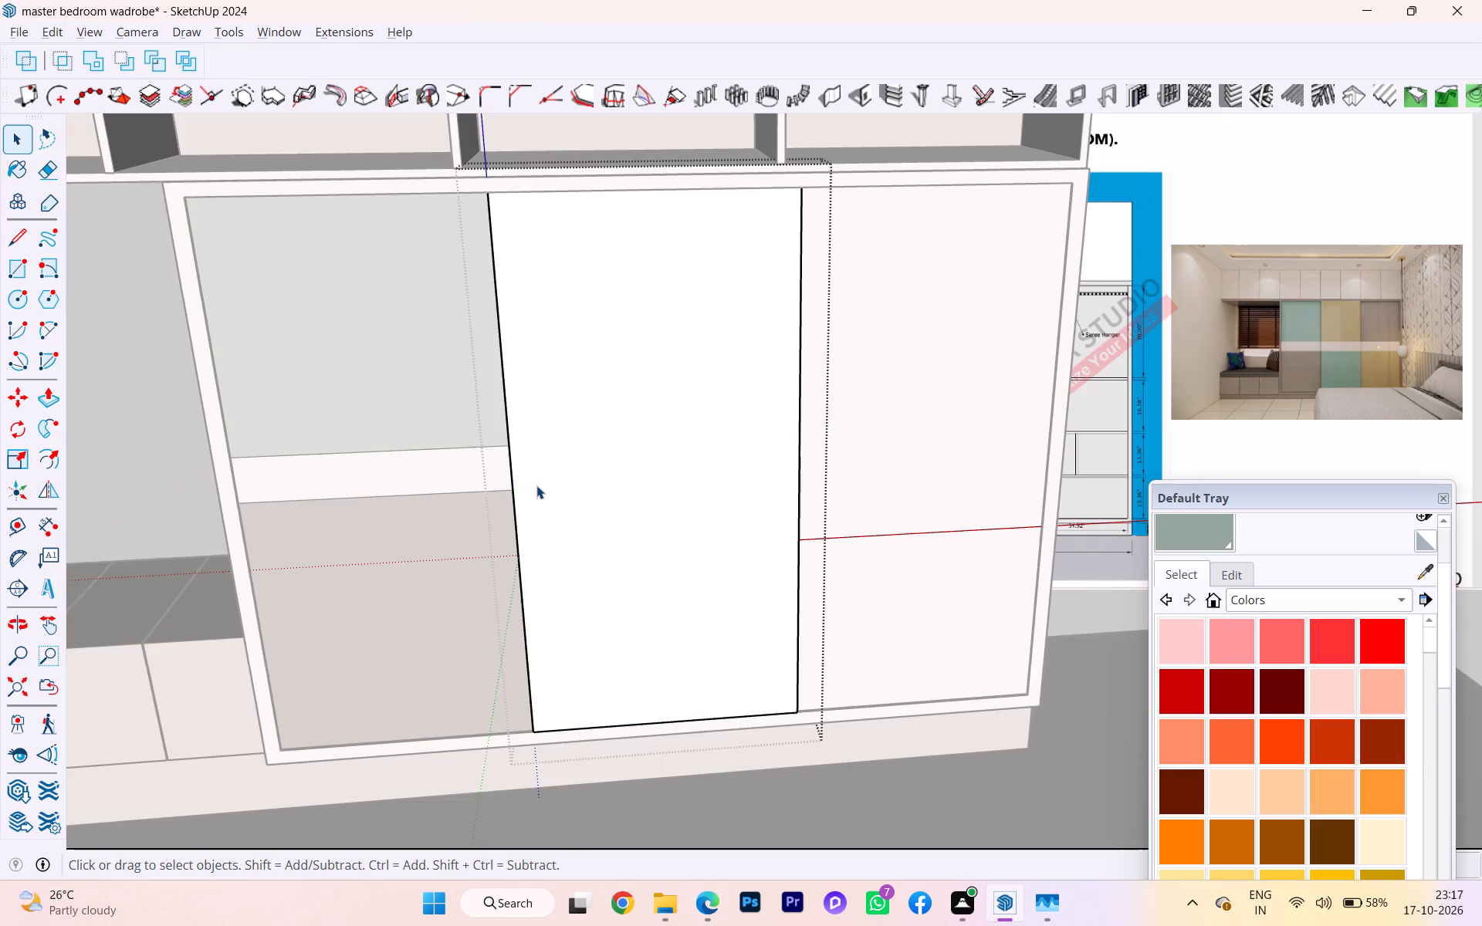
triple_click(536, 485)
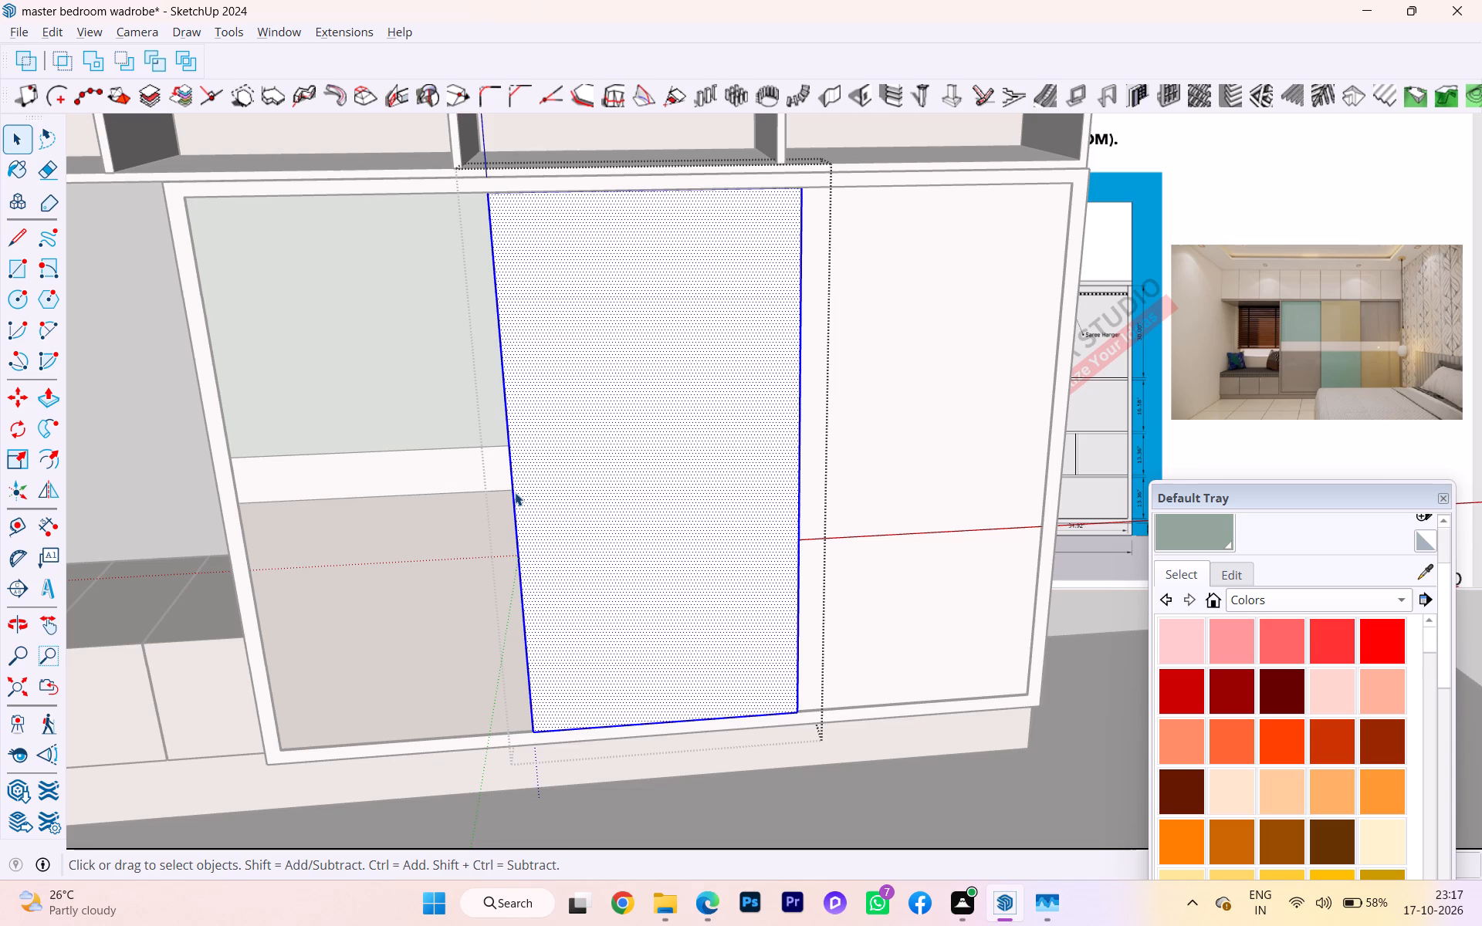
key("l")
scroll(496, 478, "up", 3)
left_click(513, 435)
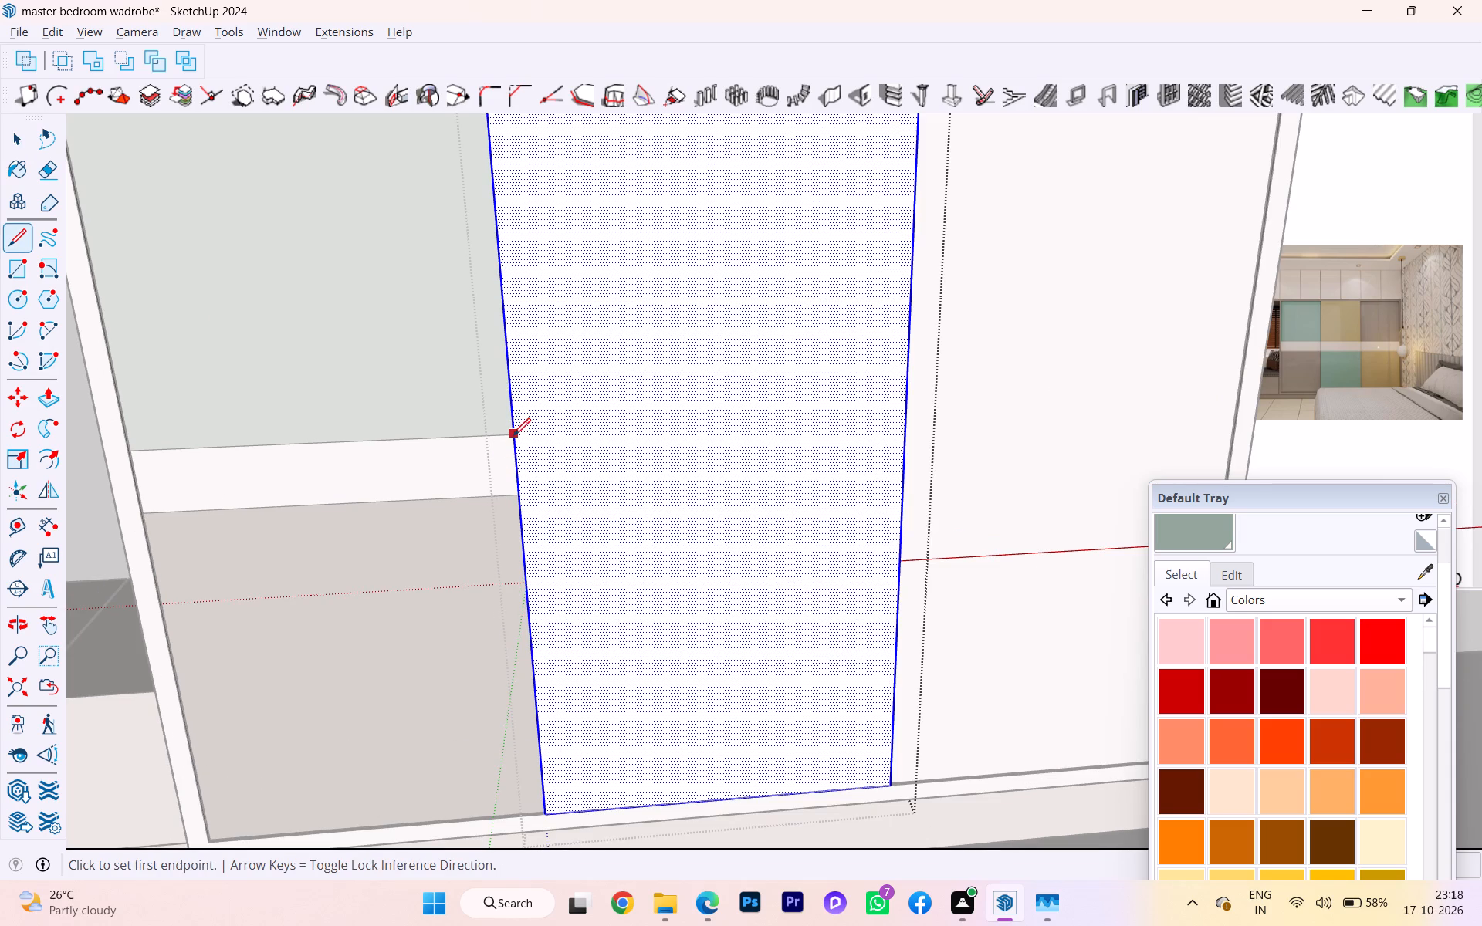
left_click(905, 424)
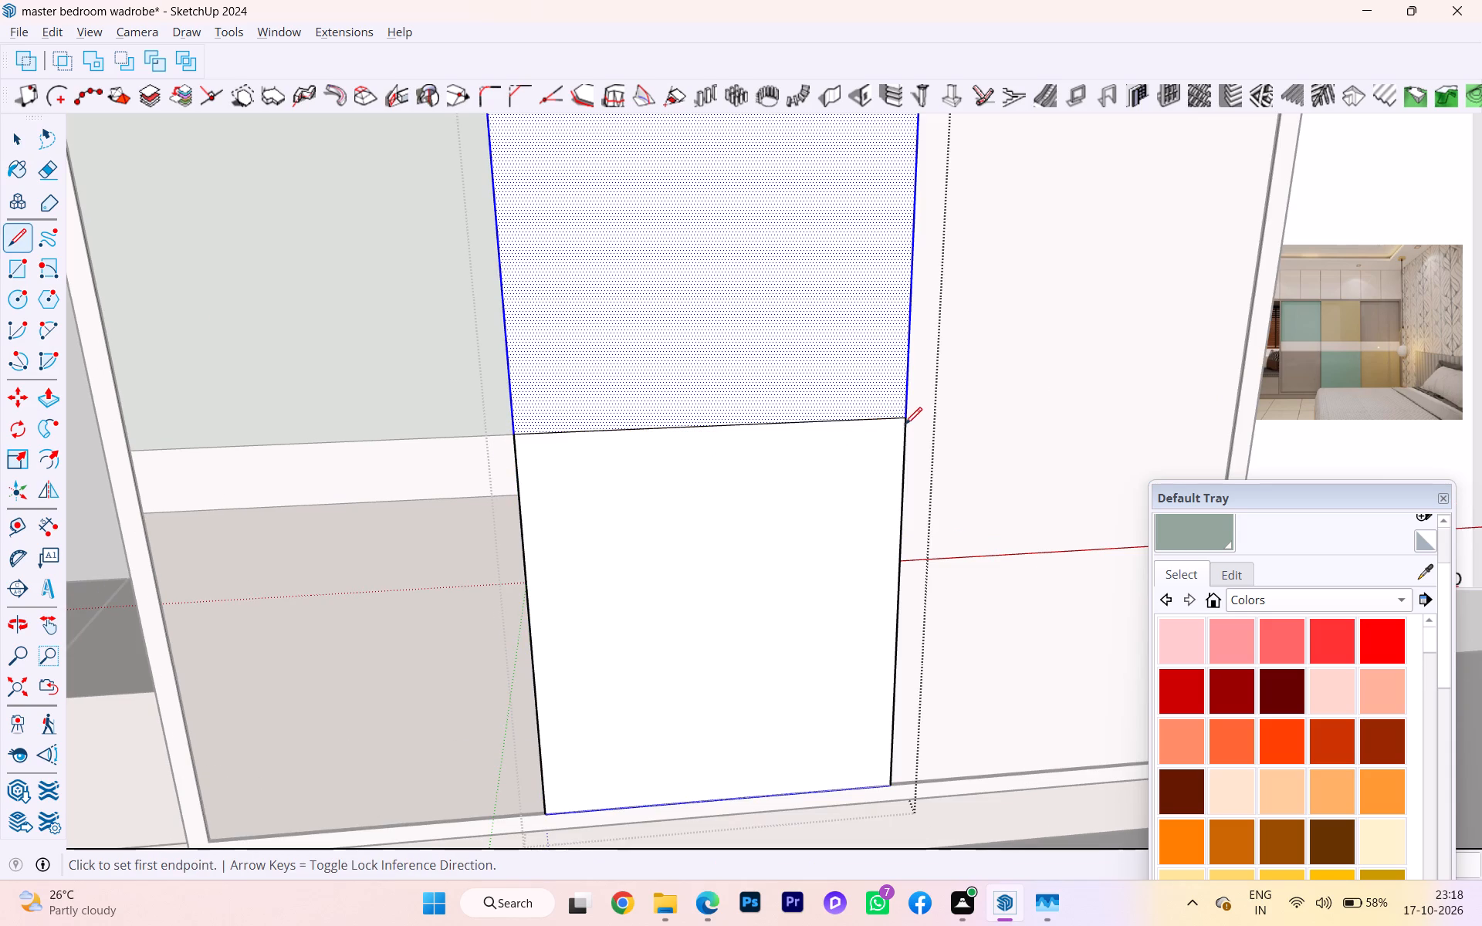
left_click(524, 496)
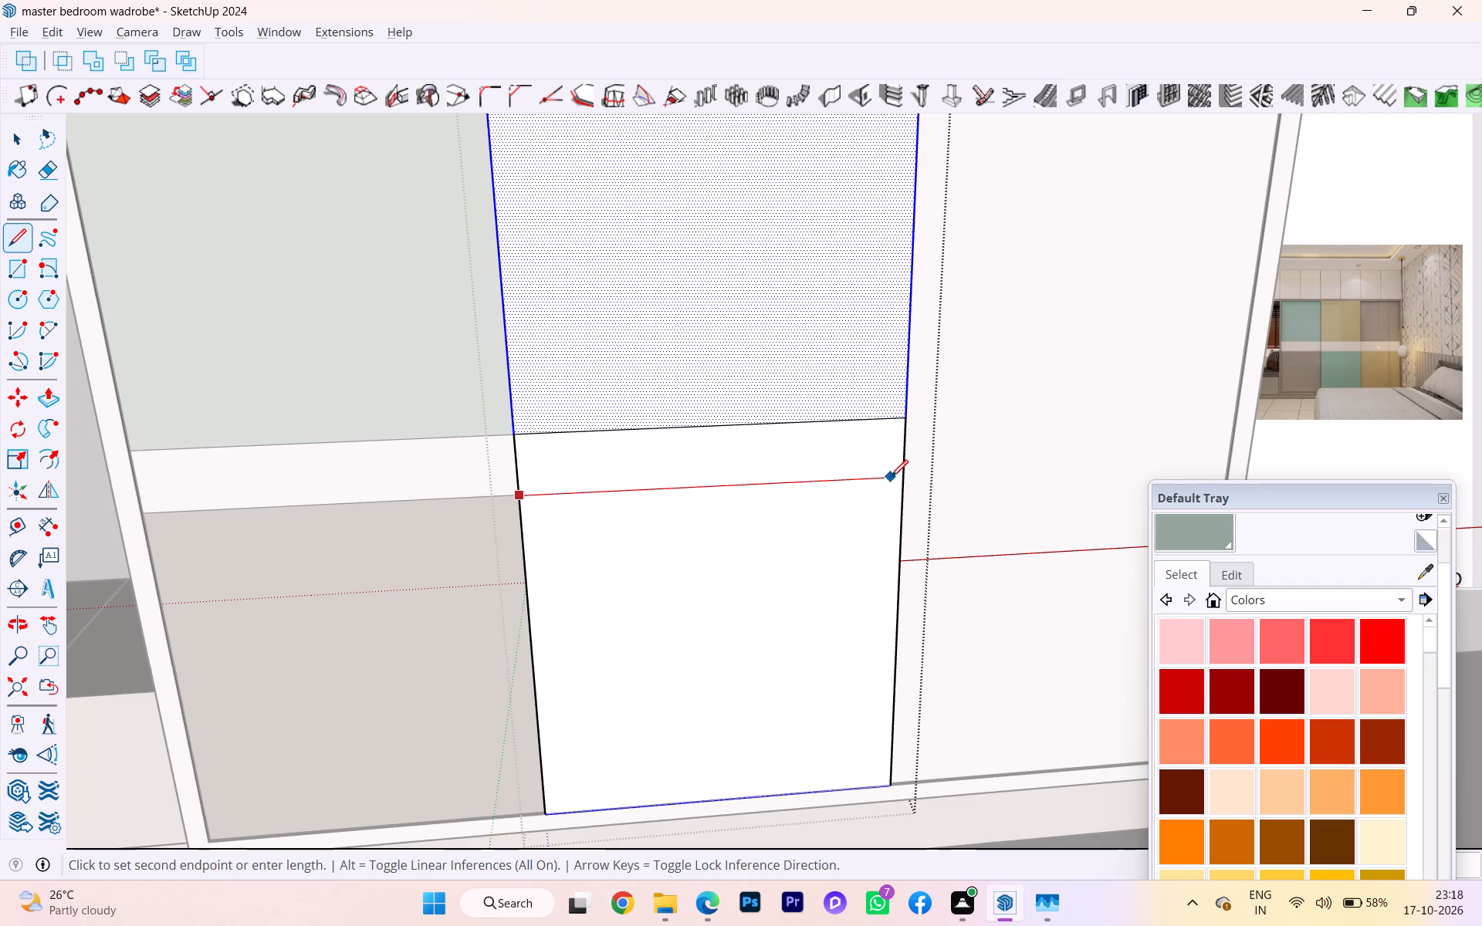
left_click(902, 480)
key("space")
Paint the middle shutter's upper front face with the light pink colour from the Colors collection.
left_click(766, 518)
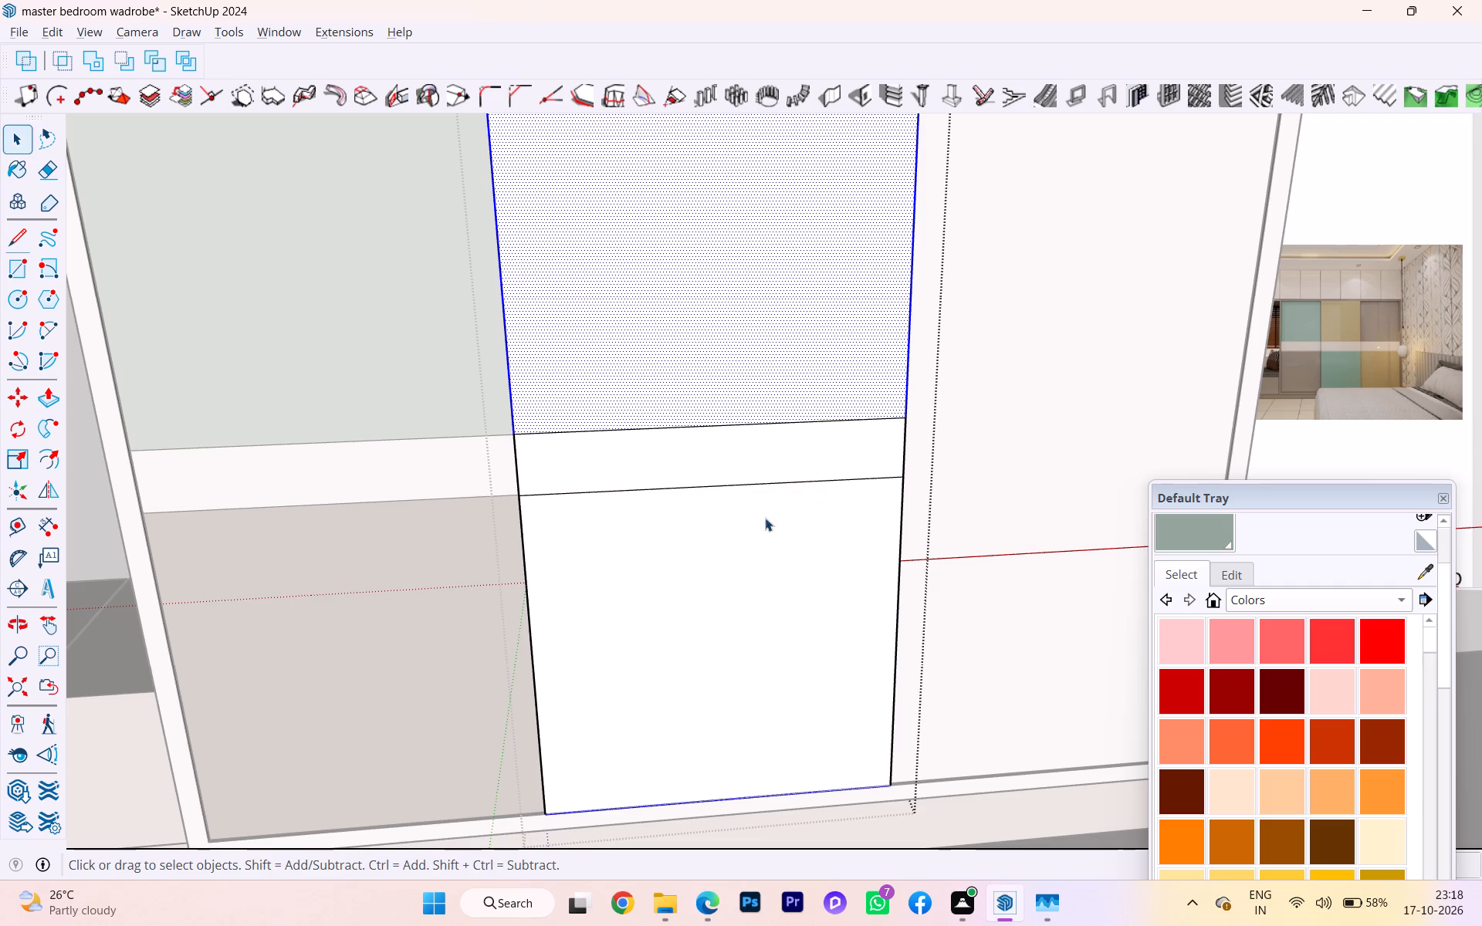
left_click(729, 465)
left_click(695, 357)
scroll(601, 414, "down", 5)
scroll(374, 451, "down", 3)
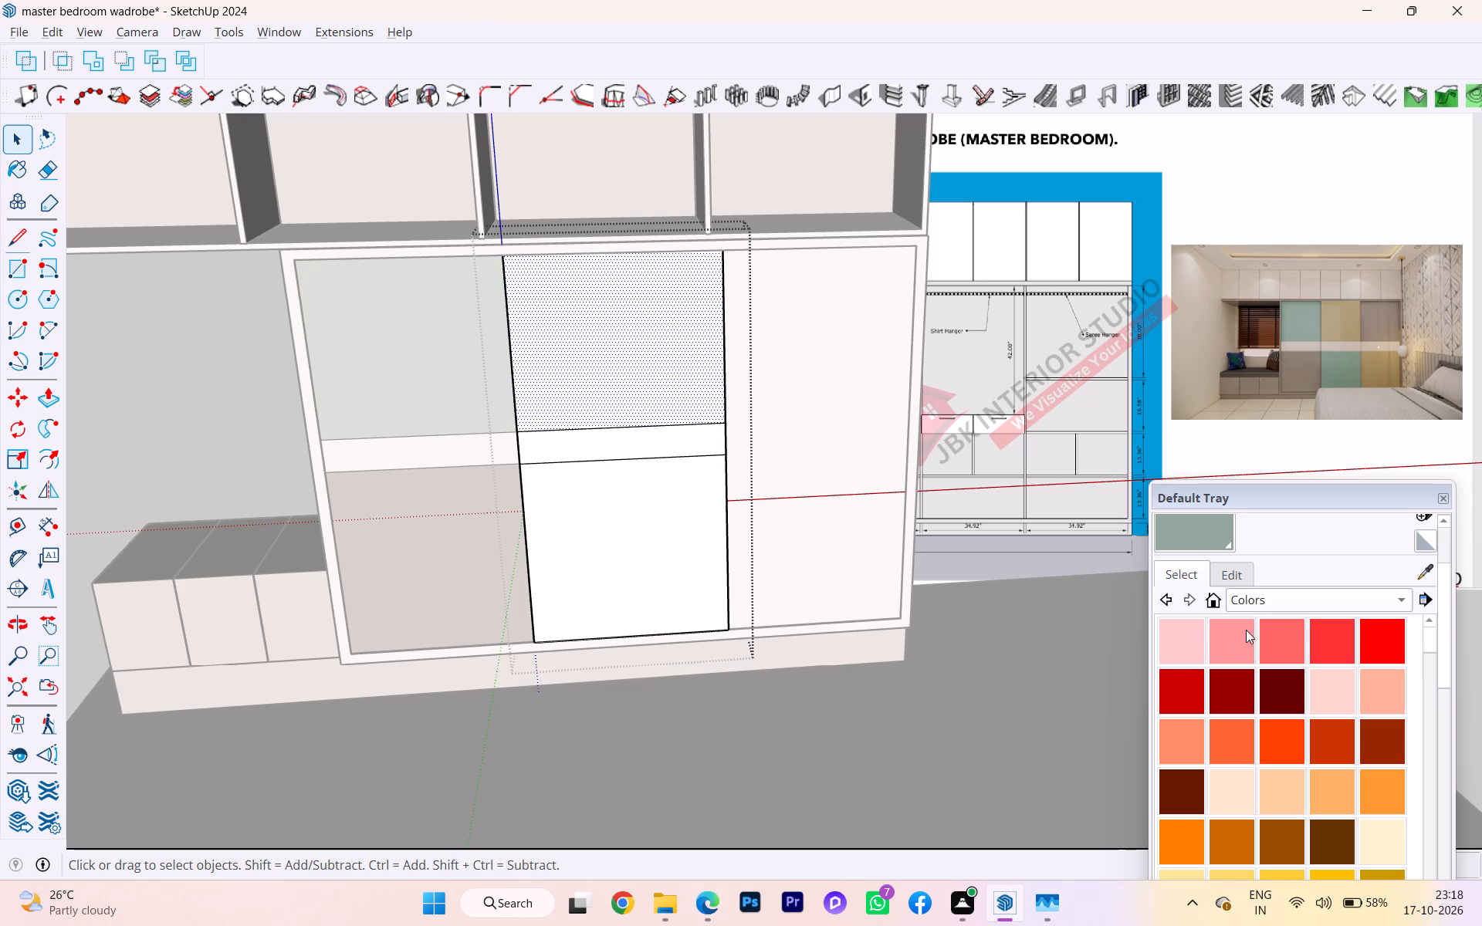
left_click(1220, 643)
left_click(585, 368)
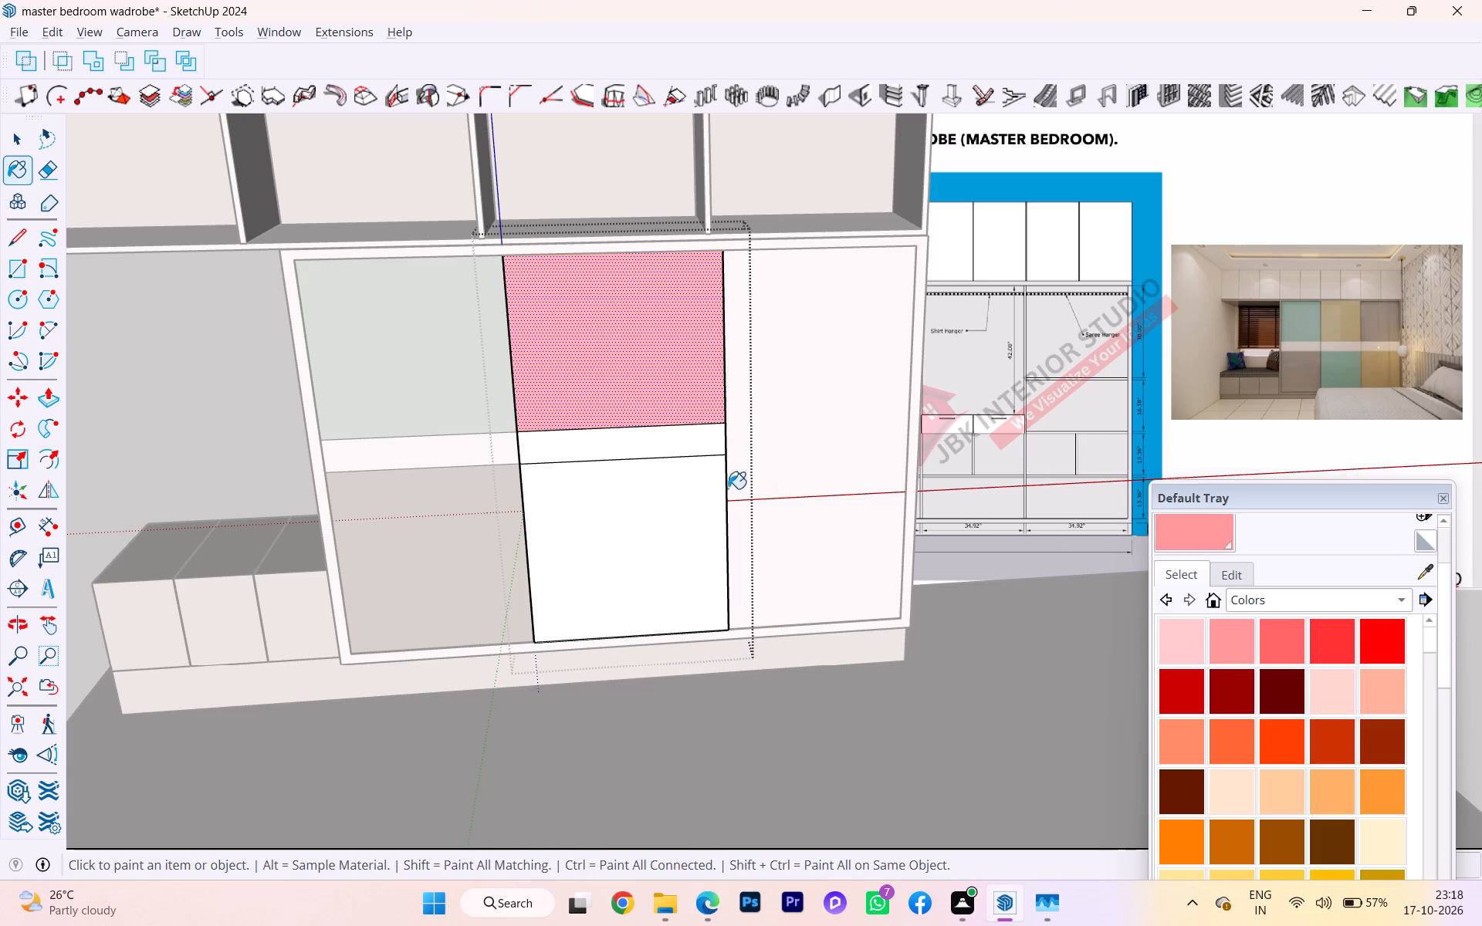
Draw a line across the middle shutter's bench-side thickness face, level with the bottom edge of the pink section.
middle_click_drag(728, 485, 1086, 480)
scroll(729, 485, "down", 1)
scroll(673, 438, "up", 14)
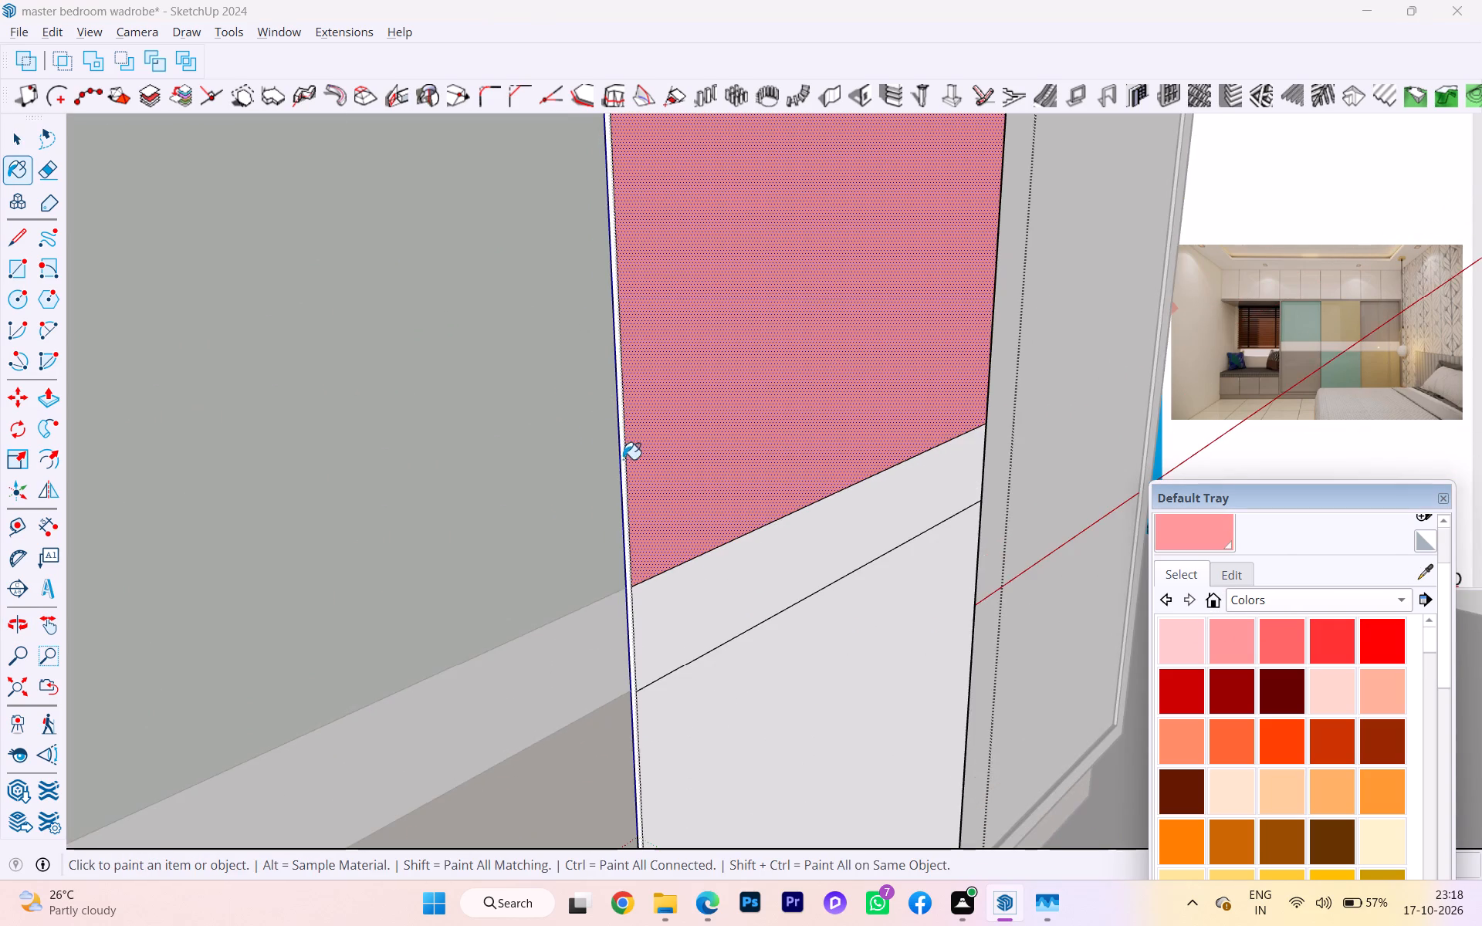
scroll(623, 462, "up", 3)
key("space")
scroll(607, 509, "down", 2)
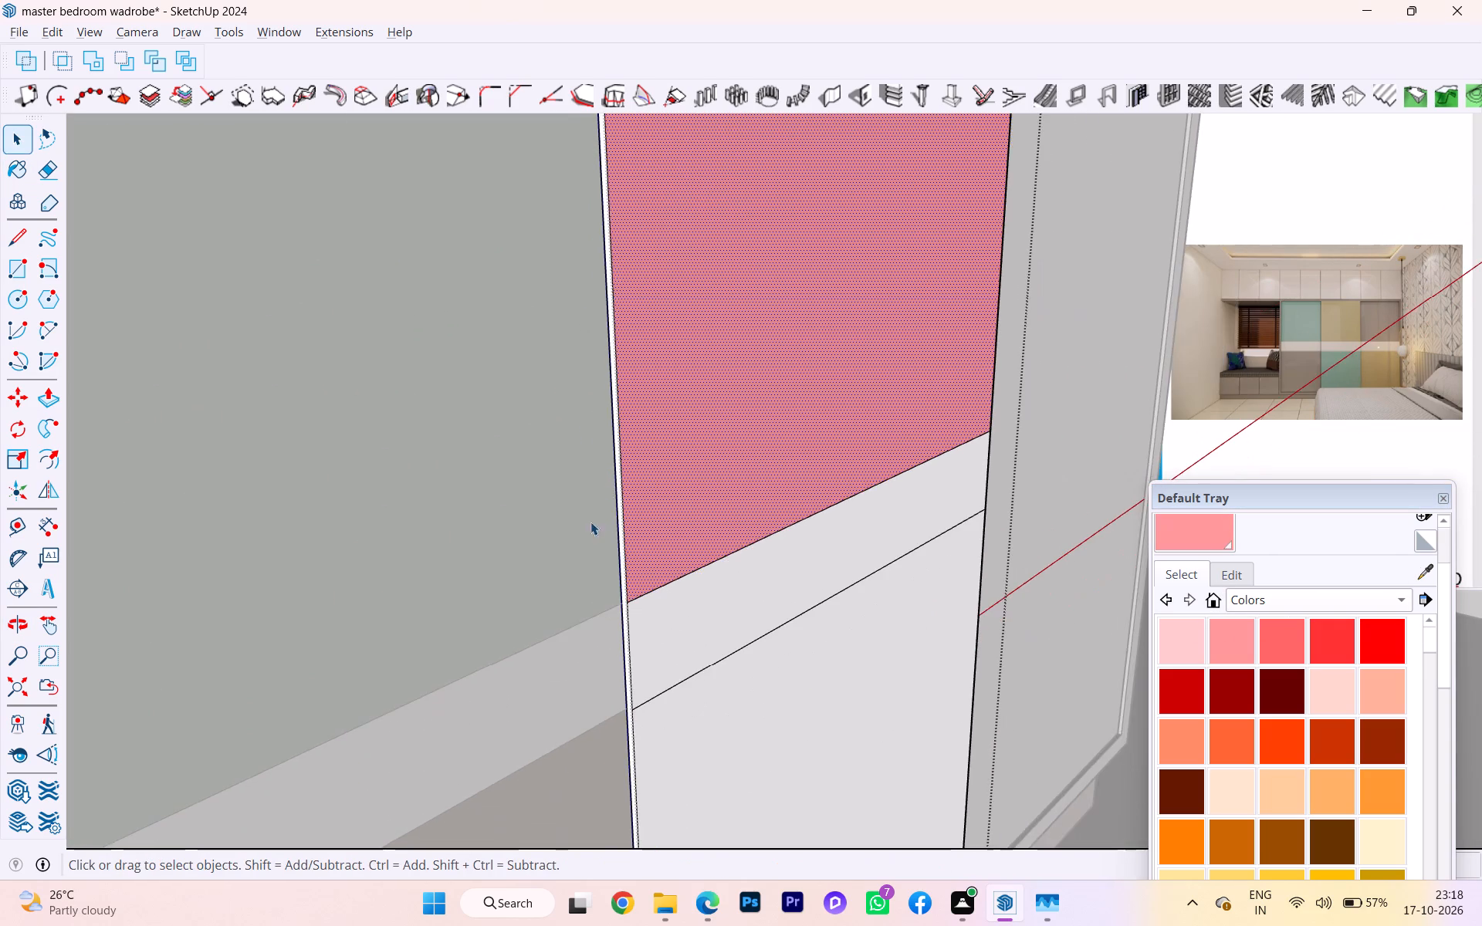
scroll(590, 522, "down", 3)
scroll(553, 526, "up", 1)
scroll(553, 526, "down", 3)
scroll(553, 583, "up", 6)
scroll(645, 610, "down", 1)
scroll(645, 610, "up", 2)
scroll(632, 591, "down", 7)
scroll(631, 590, "up", 1)
scroll(631, 589, "down", 1)
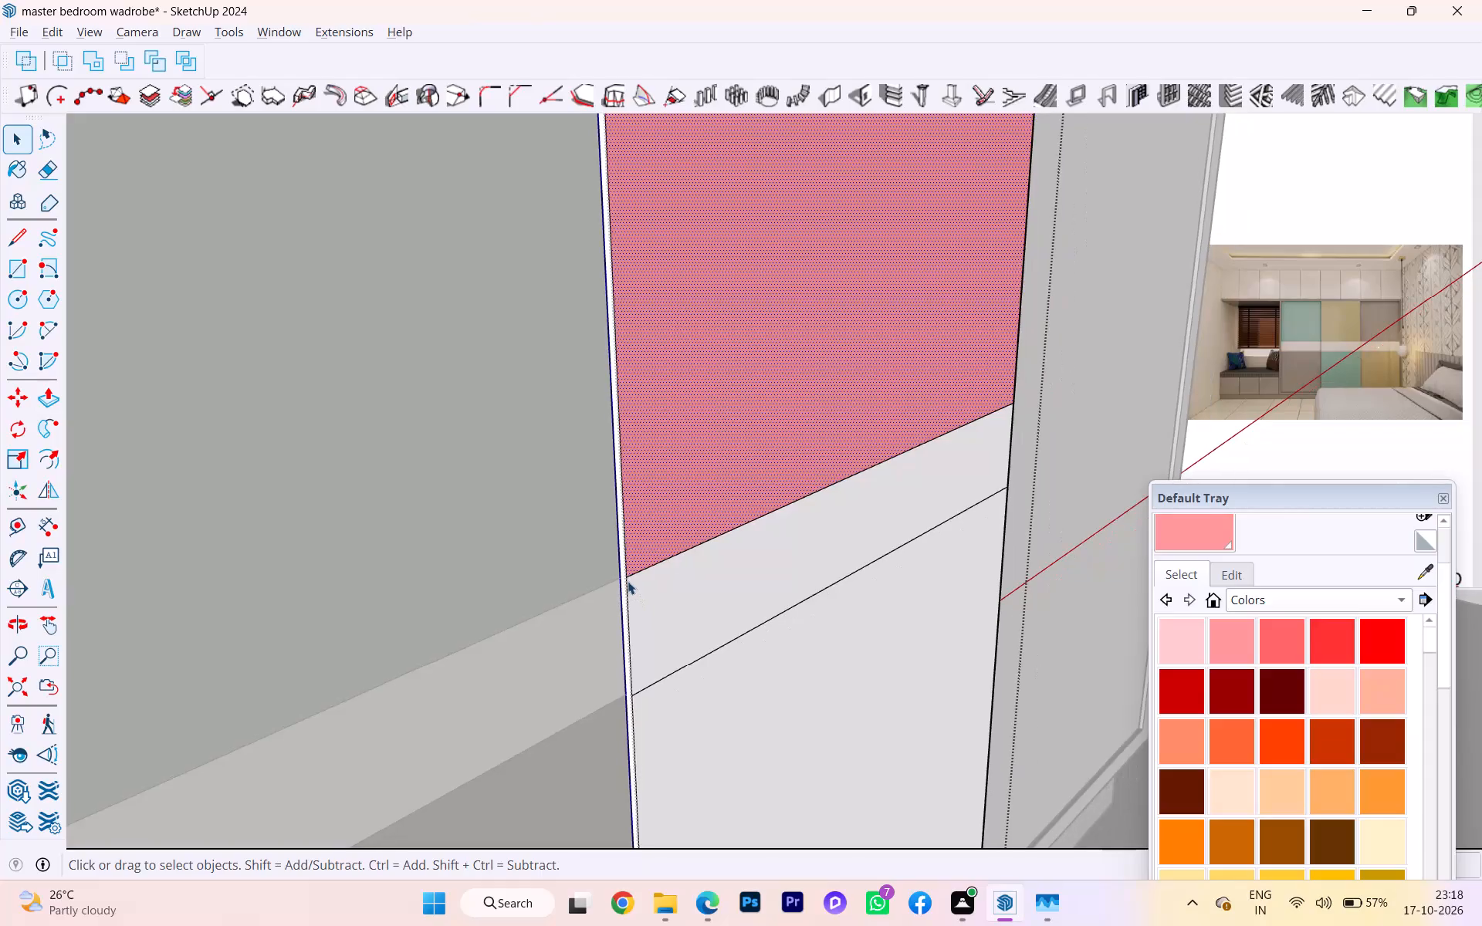
scroll(627, 580, "up", 1)
scroll(627, 580, "down", 7)
scroll(613, 565, "up", 1)
scroll(612, 565, "down", 2)
scroll(617, 551, "up", 2)
scroll(617, 551, "down", 3)
scroll(617, 551, "up", 1)
scroll(632, 540, "down", 1)
scroll(633, 562, "up", 3)
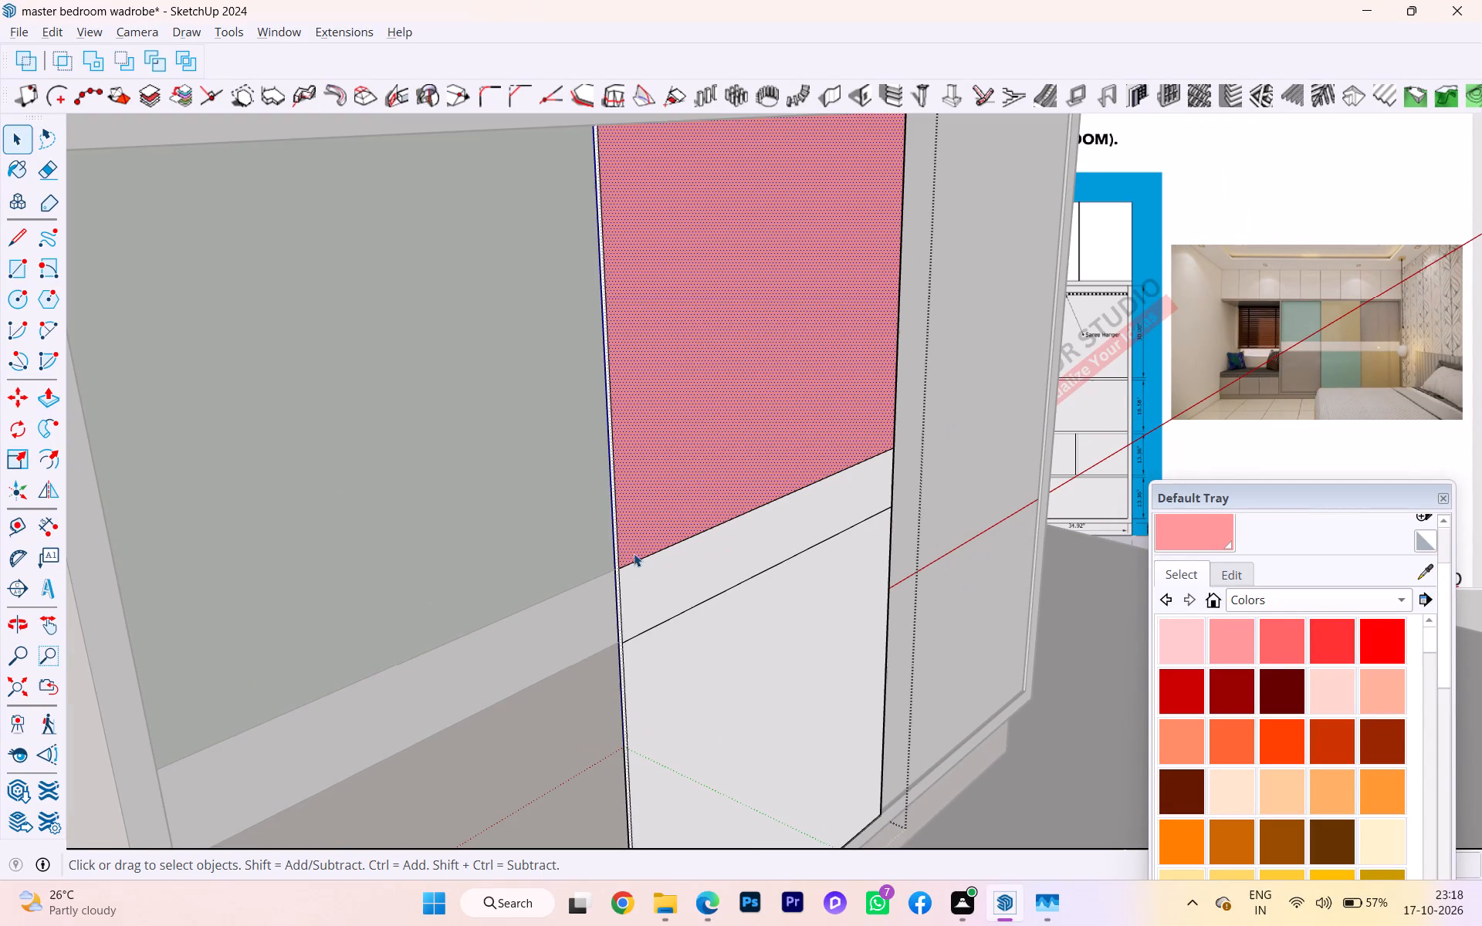
double_click(650, 510)
middle_click_drag(630, 535, 703, 508)
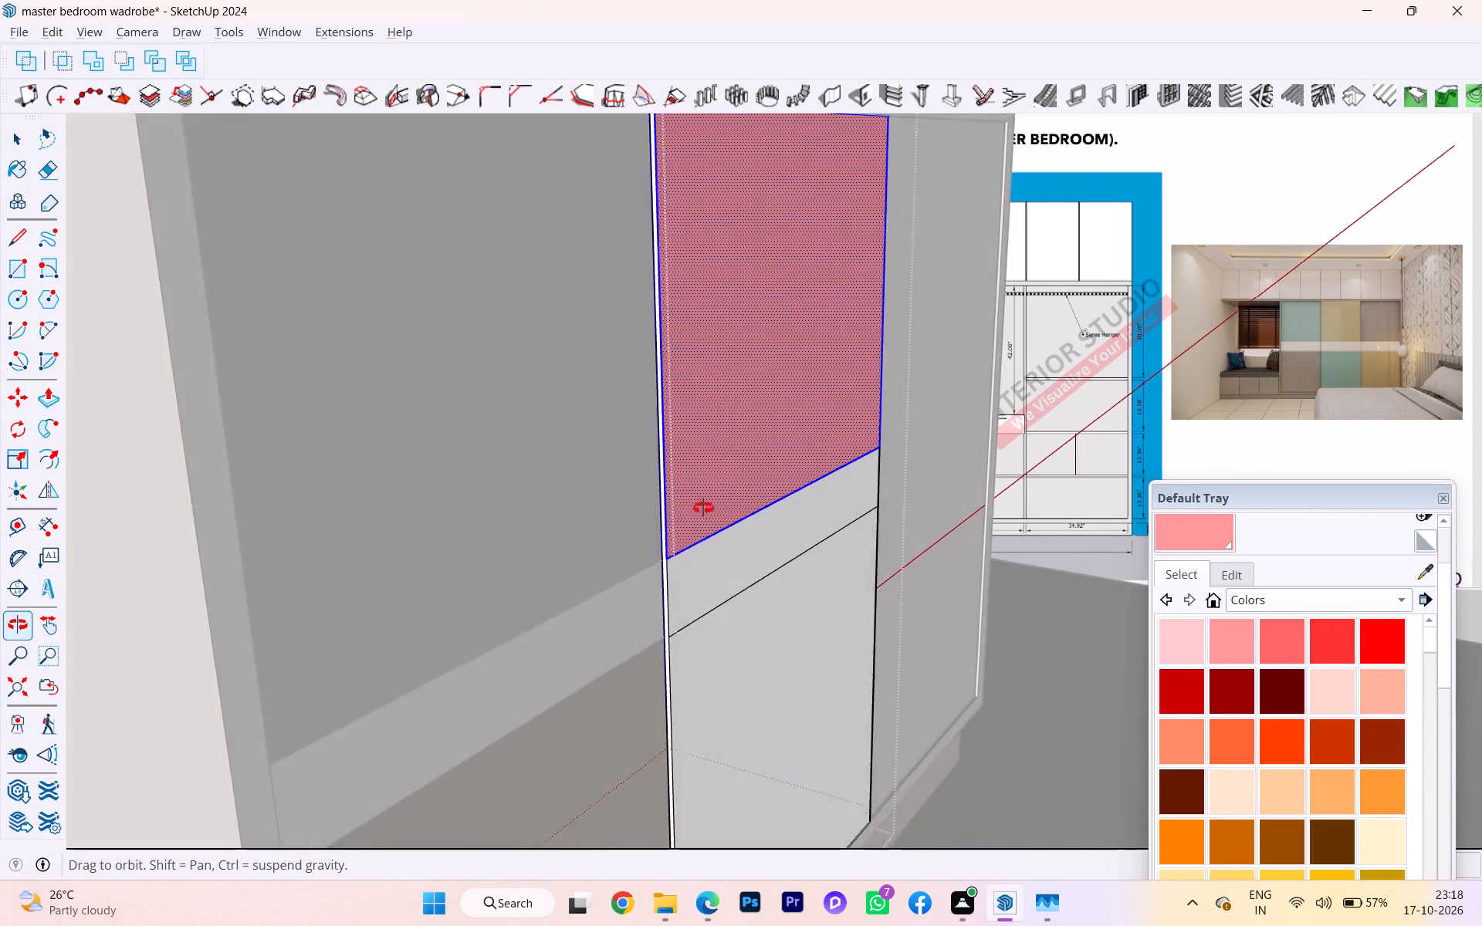
middle_click_drag(703, 508, 574, 517)
scroll(591, 557, "up", 5)
scroll(592, 569, "down", 1)
scroll(592, 569, "up", 2)
middle_click_drag(591, 566, 715, 536)
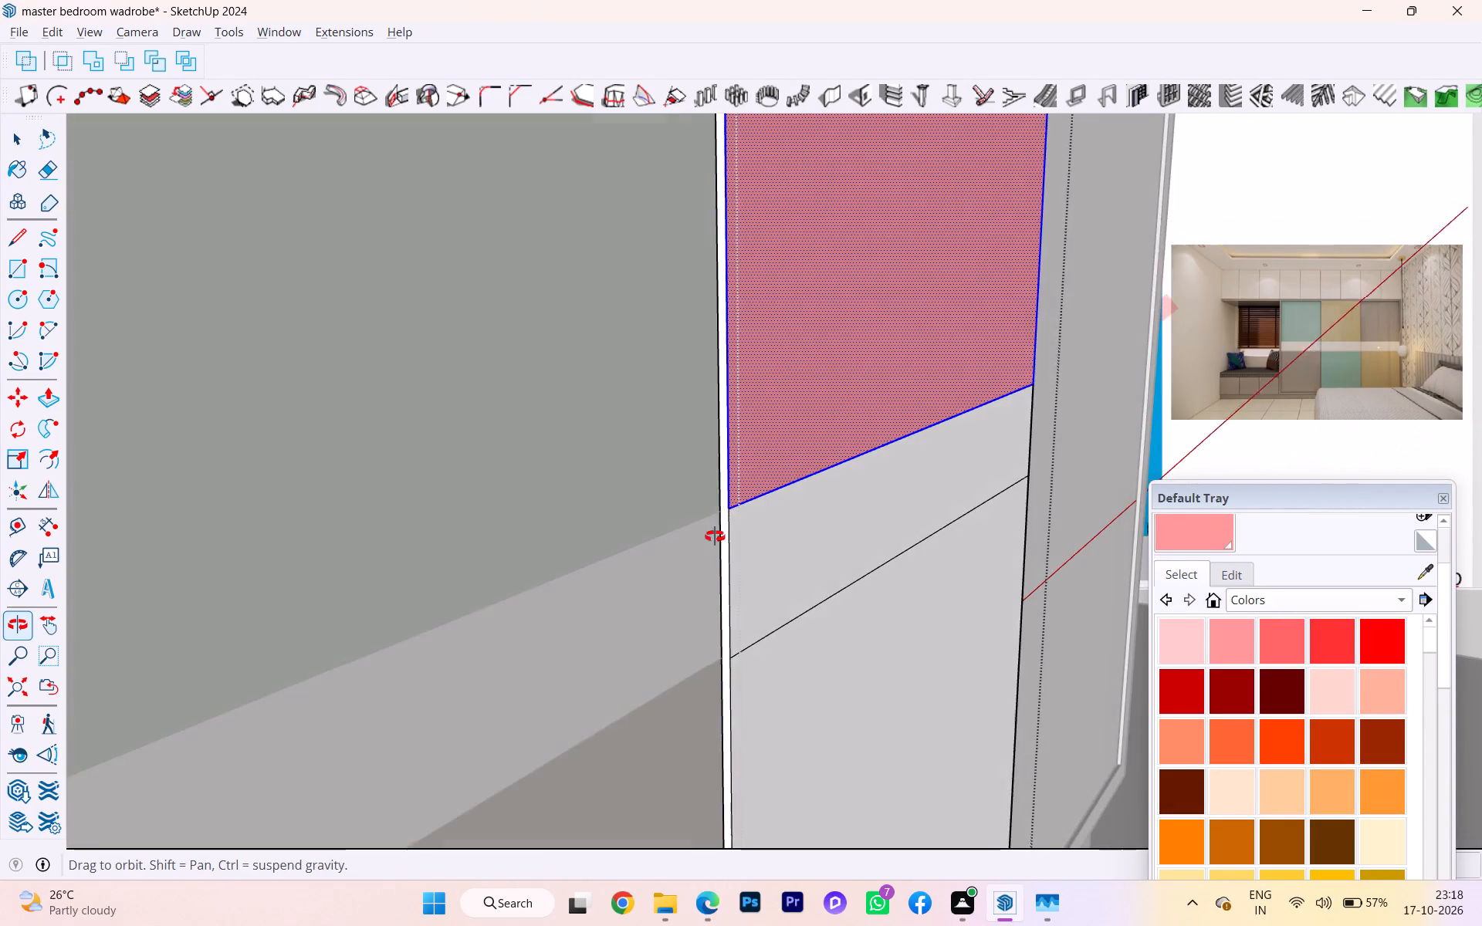
middle_click_drag(715, 536, 712, 537)
scroll(701, 539, "down", 1)
scroll(701, 539, "up", 12)
key("l")
scroll(706, 518, "up", 1)
scroll(706, 517, "down", 1)
scroll(708, 515, "up", 1)
left_click(719, 510)
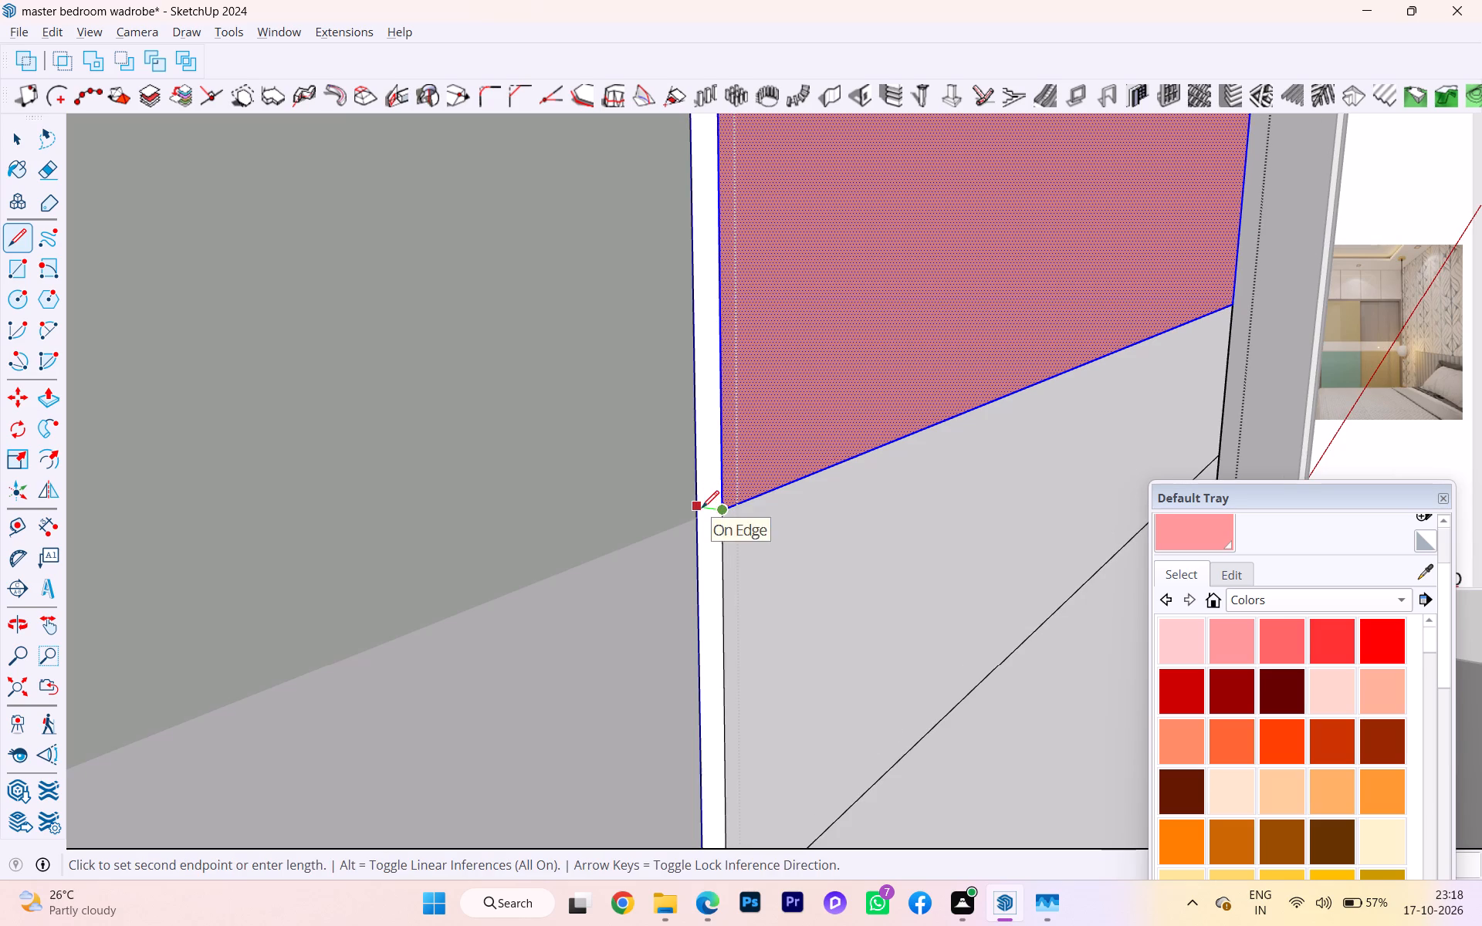
left_click(702, 508)
key("space")
left_click(714, 485)
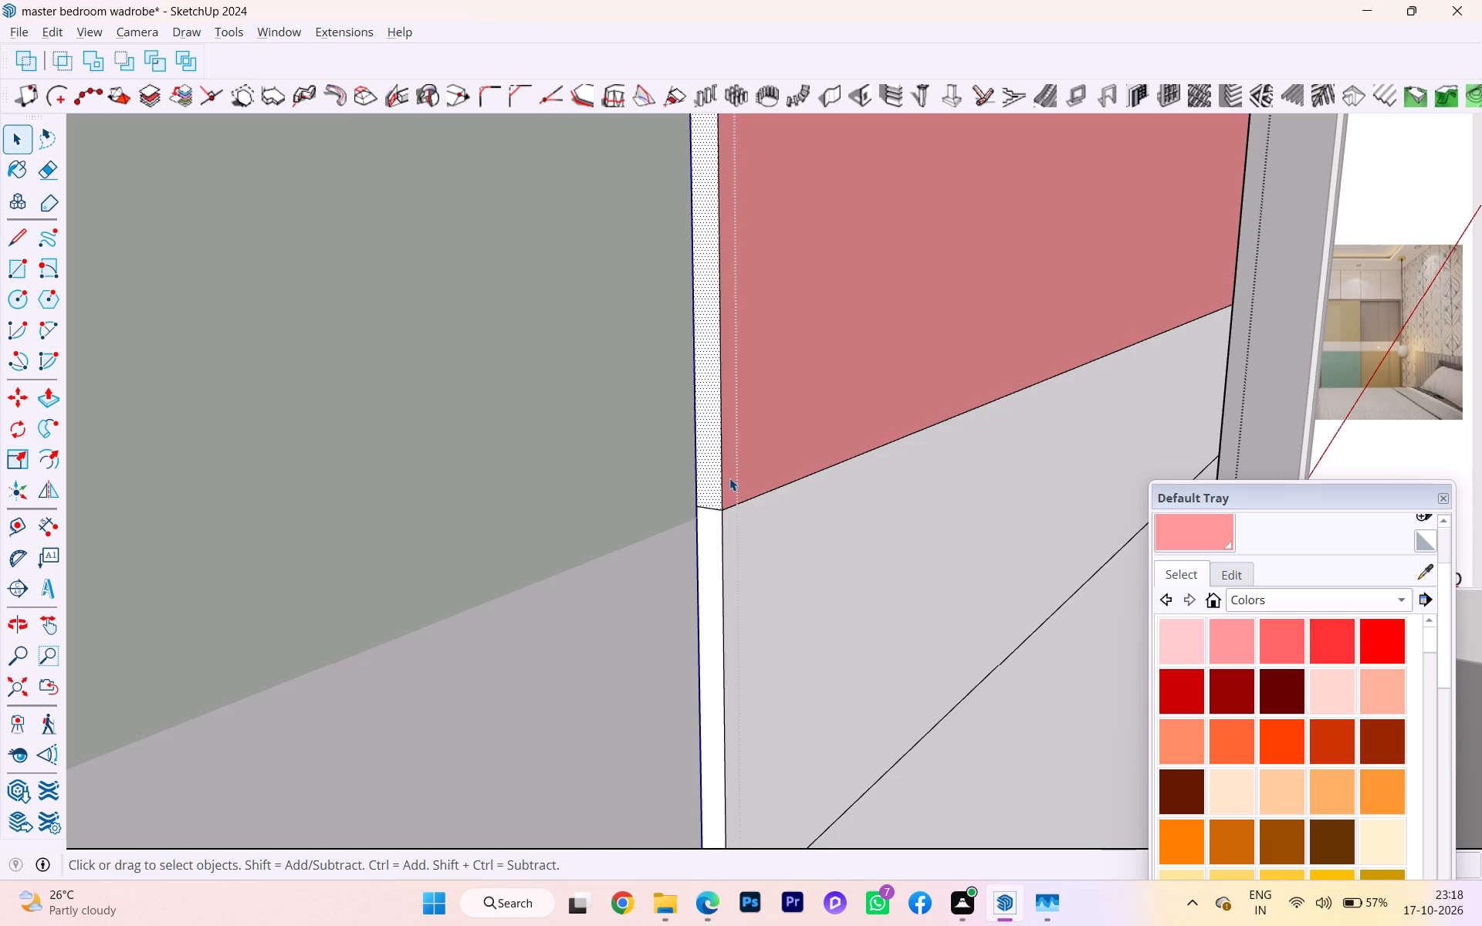
Draw a matching line across the middle shutter's opposite thickness face, level with the bottom edge of the pink section.
scroll(691, 487, "down", 3)
middle_click_drag(682, 498, 323, 537)
scroll(239, 519, "down", 3)
scroll(239, 518, "up", 1)
scroll(239, 518, "down", 8)
scroll(364, 509, "up", 1)
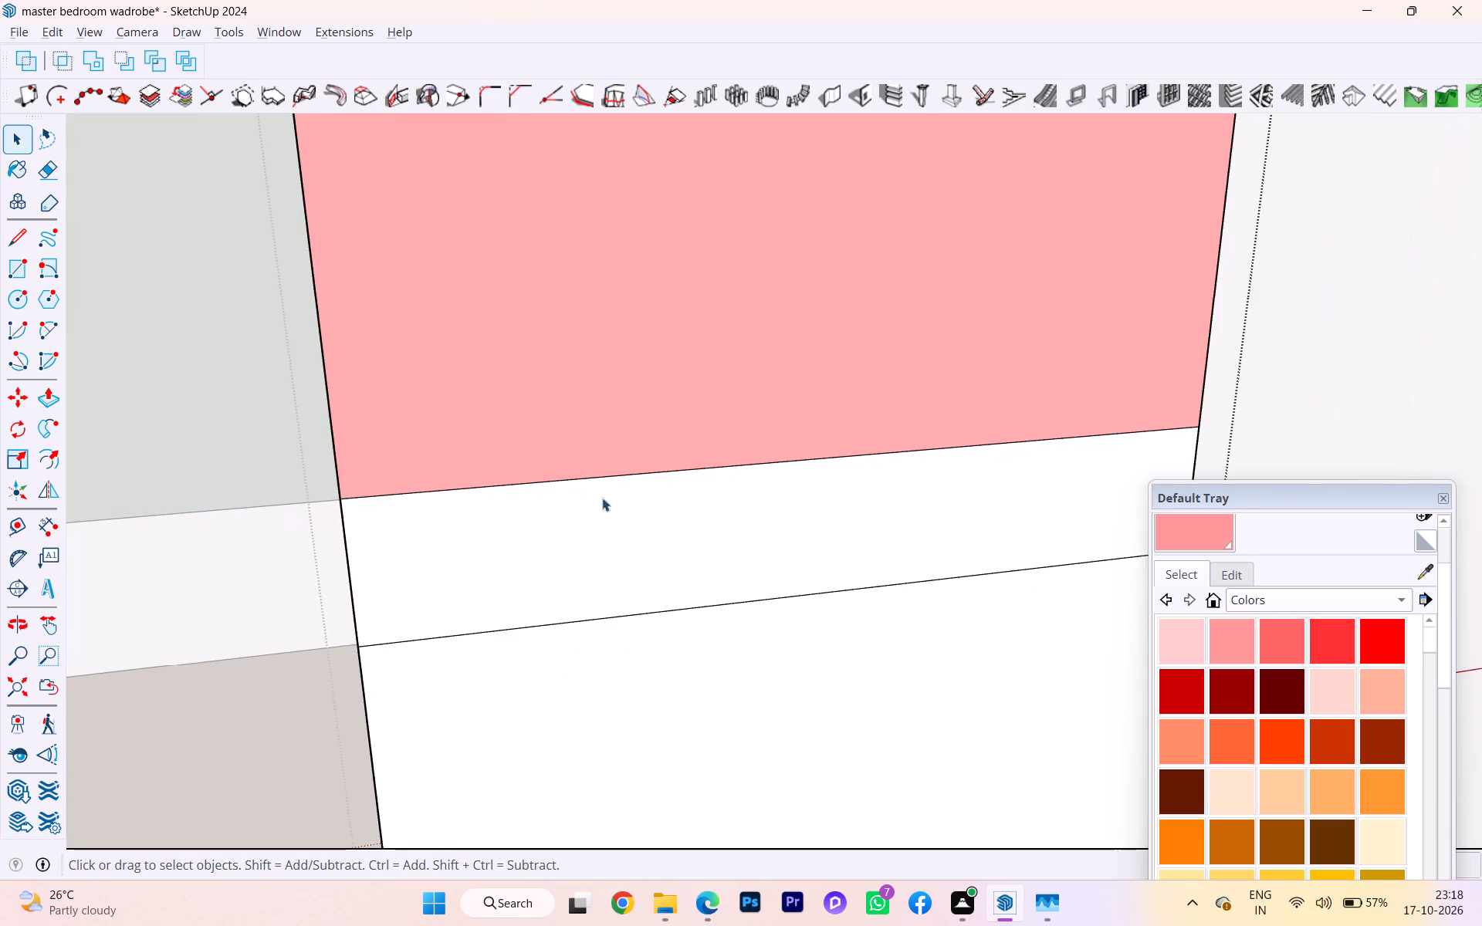
scroll(699, 478, "down", 1)
scroll(745, 467, "up", 1)
scroll(749, 466, "down", 5)
middle_click_drag(882, 461, 395, 503)
scroll(743, 484, "down", 1)
scroll(749, 491, "up", 2)
scroll(769, 494, "down", 2)
scroll(769, 494, "up", 5)
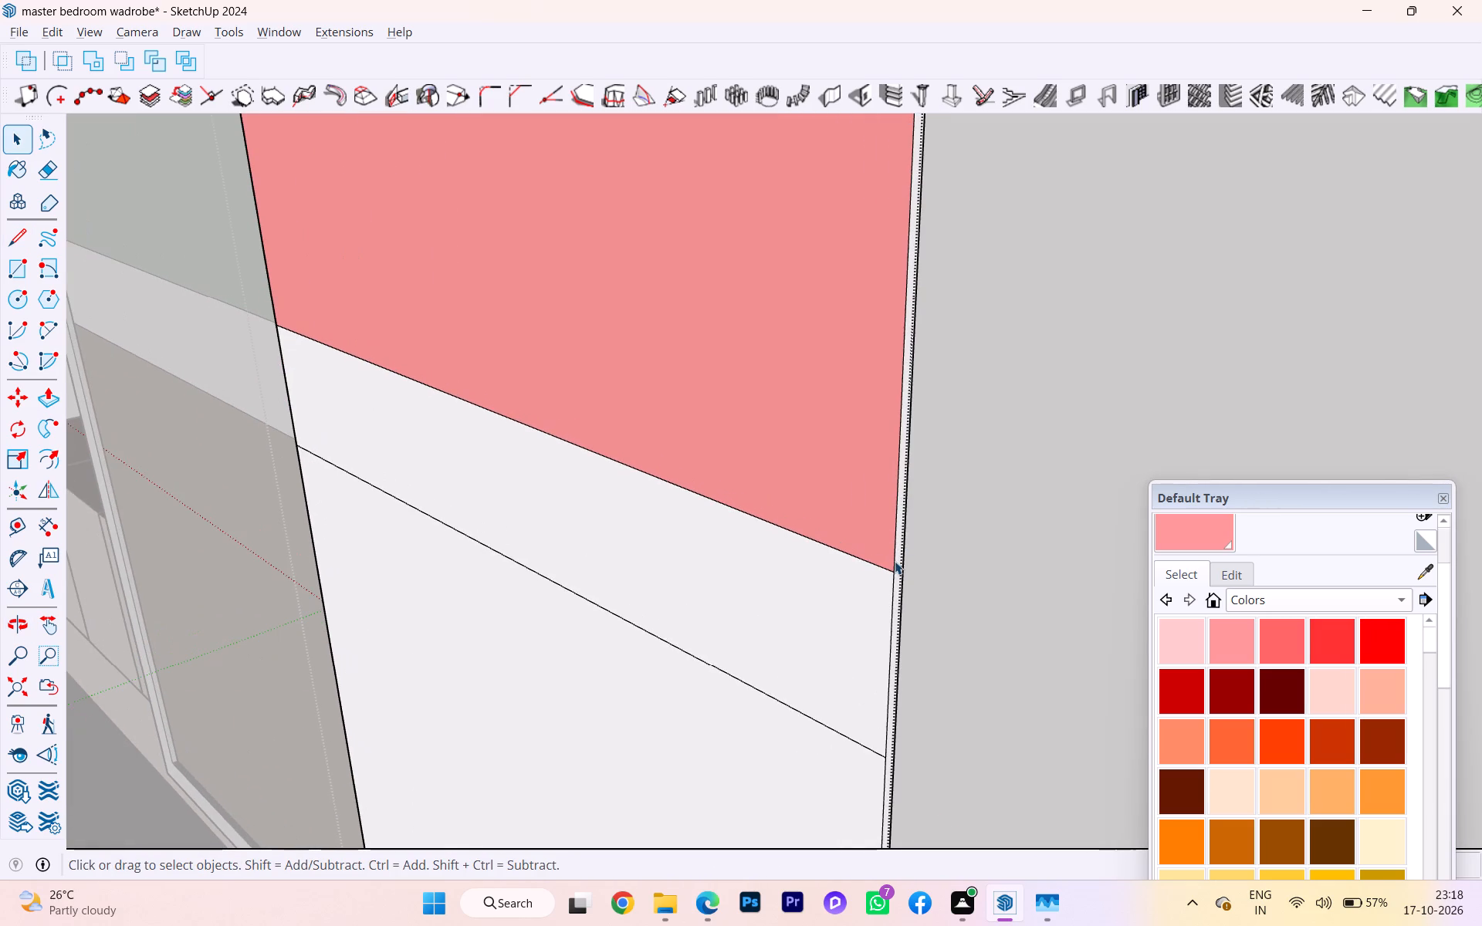
key("l")
key("Return")
scroll(902, 572, "up", 3)
left_click(896, 573)
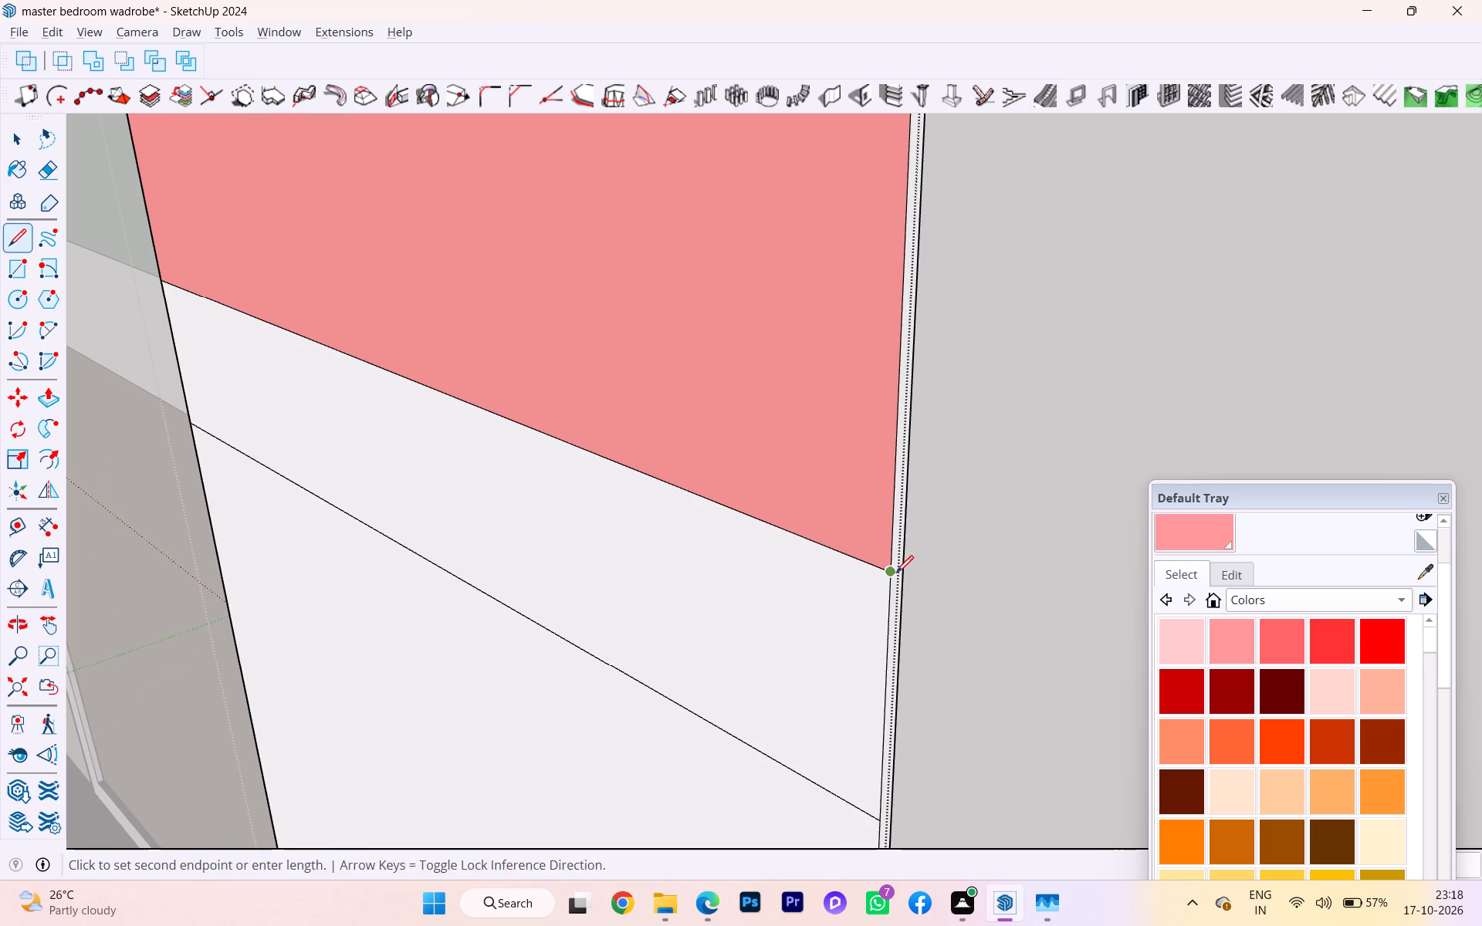
left_click(911, 559)
scroll(910, 561, "down", 1)
middle_click_drag(910, 561, 647, 626)
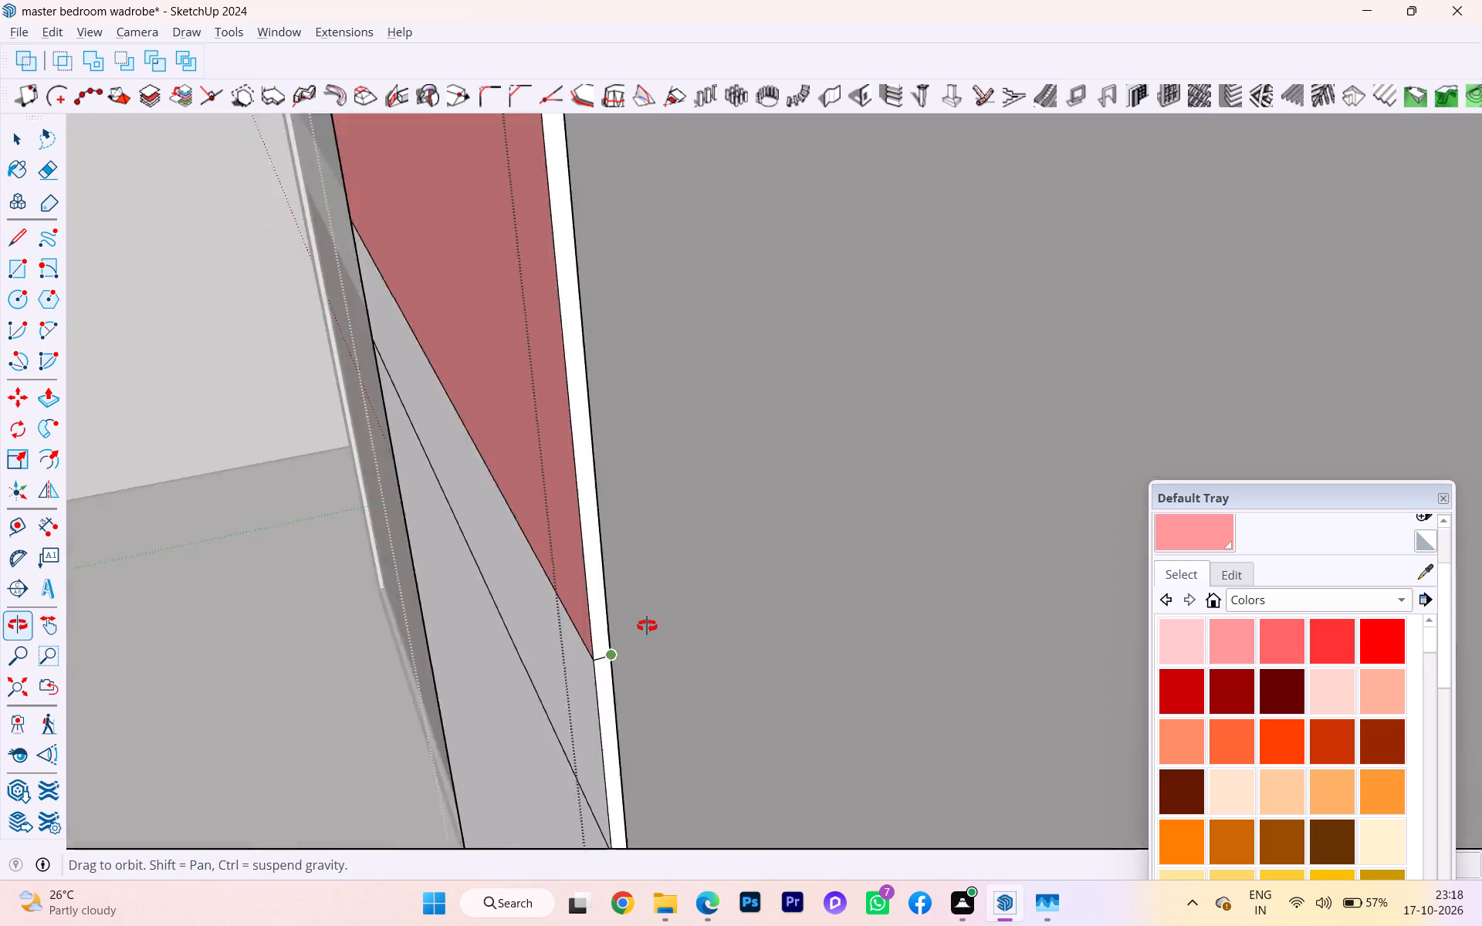
middle_click_drag(647, 626, 626, 606)
key("space")
Close the middle shutter's group and bring the whole wardrobe model back into view.
scroll(698, 546, "down", 1)
scroll(734, 536, "up", 1)
scroll(751, 532, "down", 2)
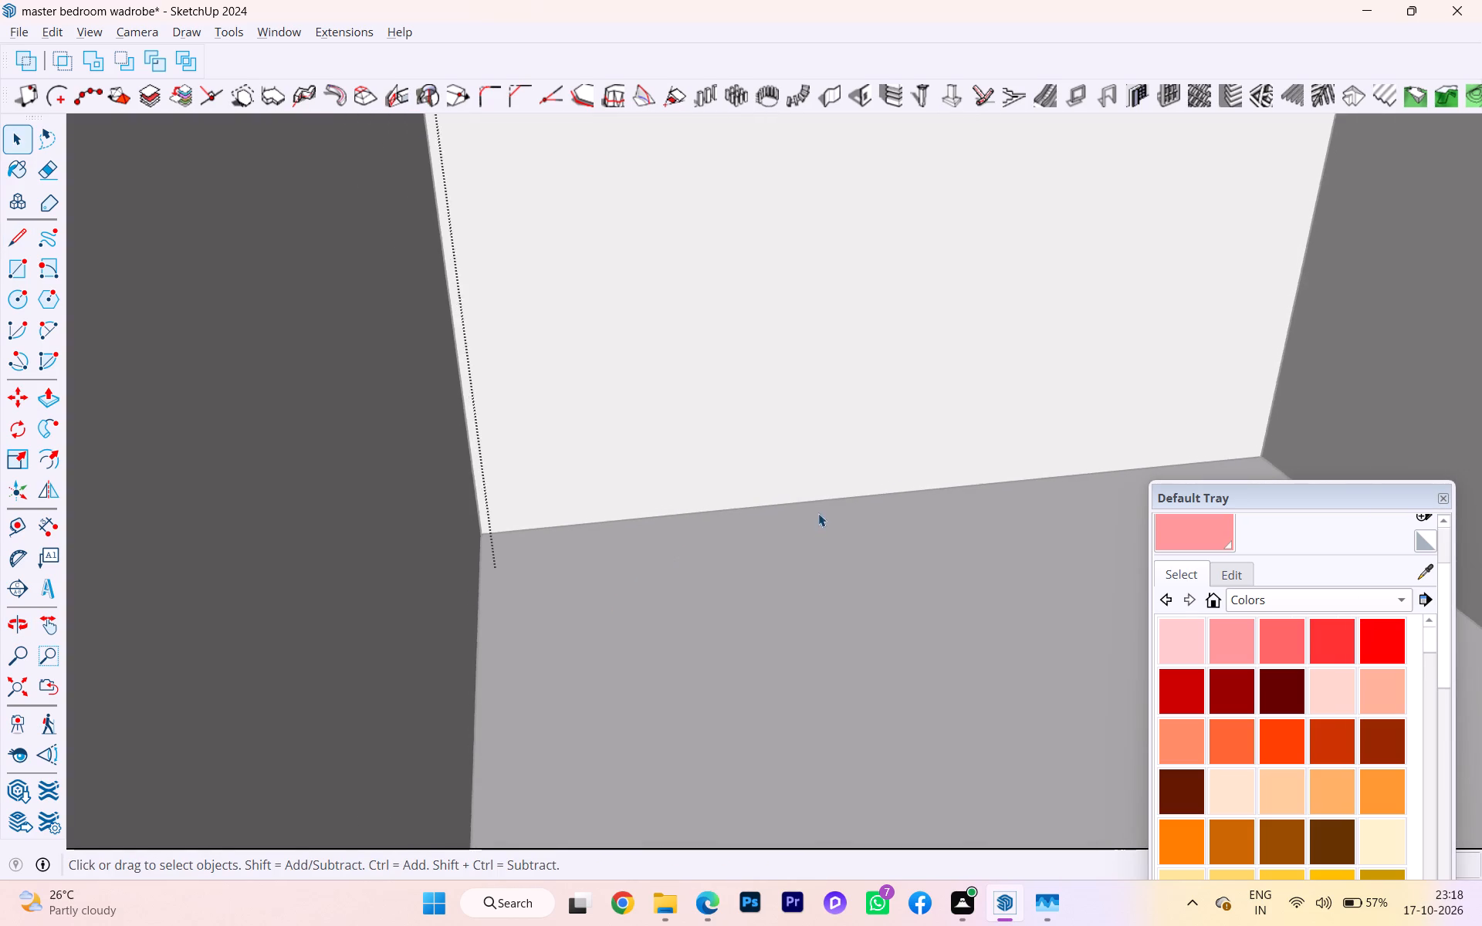
scroll(818, 513, "down", 5)
scroll(845, 510, "up", 3)
scroll(845, 509, "down", 2)
scroll(847, 509, "up", 1)
scroll(848, 507, "down", 1)
scroll(858, 506, "up", 1)
scroll(797, 520, "down", 4)
scroll(347, 590, "up", 1)
scroll(445, 577, "down", 3)
scroll(481, 574, "up", 1)
scroll(486, 574, "down", 7)
scroll(587, 553, "up", 3)
scroll(587, 553, "down", 2)
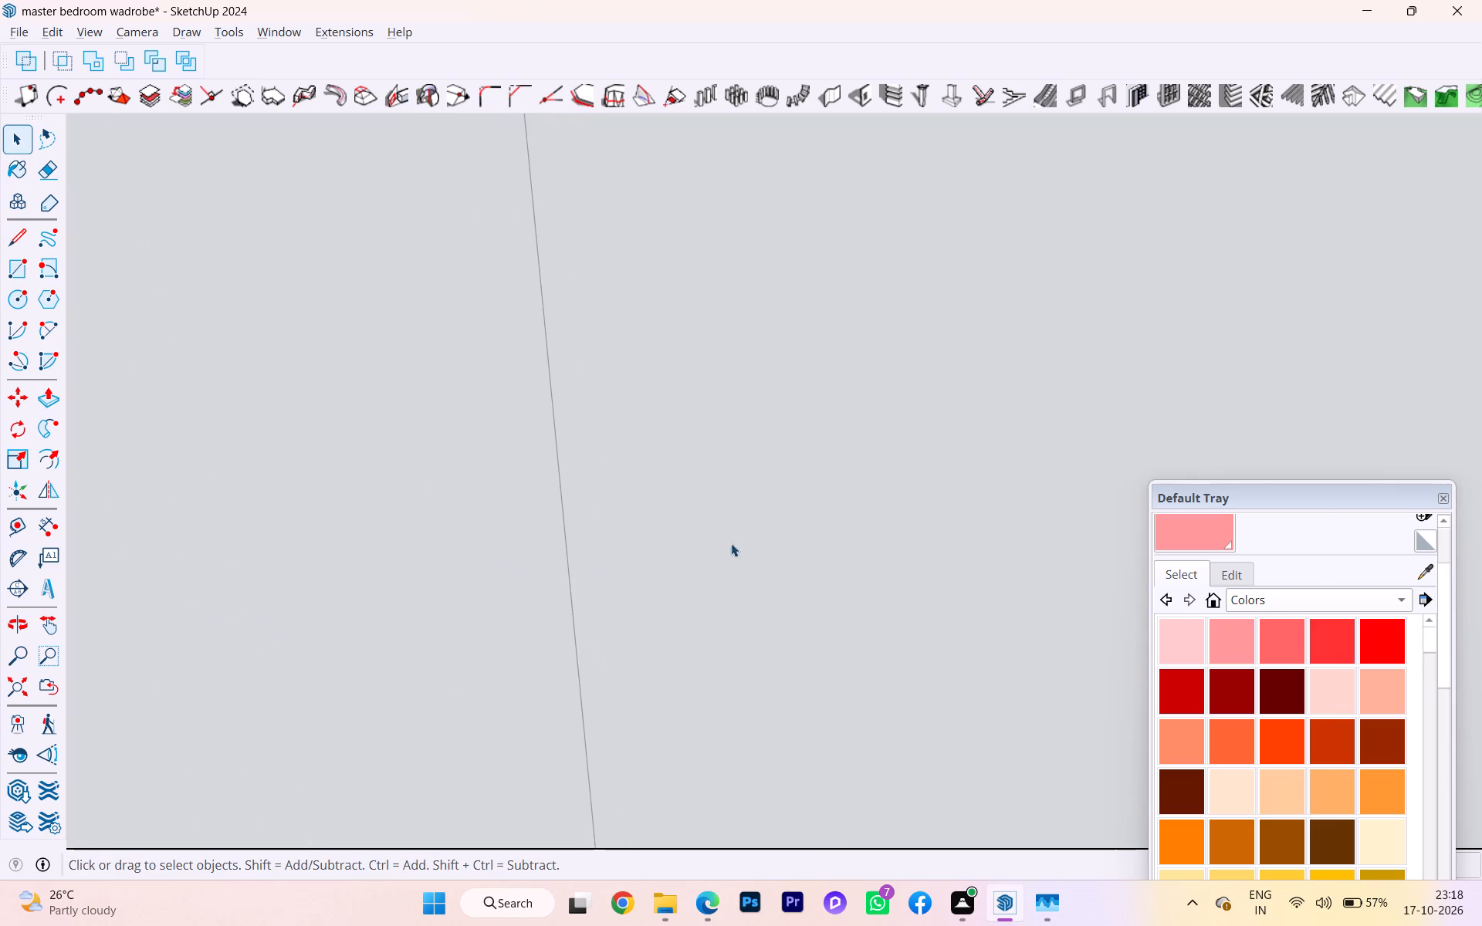
scroll(731, 543, "down", 3)
scroll(880, 497, "up", 5)
scroll(880, 497, "down", 5)
scroll(820, 485, "up", 1)
scroll(828, 469, "down", 2)
scroll(829, 469, "up", 2)
scroll(829, 469, "down", 2)
scroll(829, 469, "up", 4)
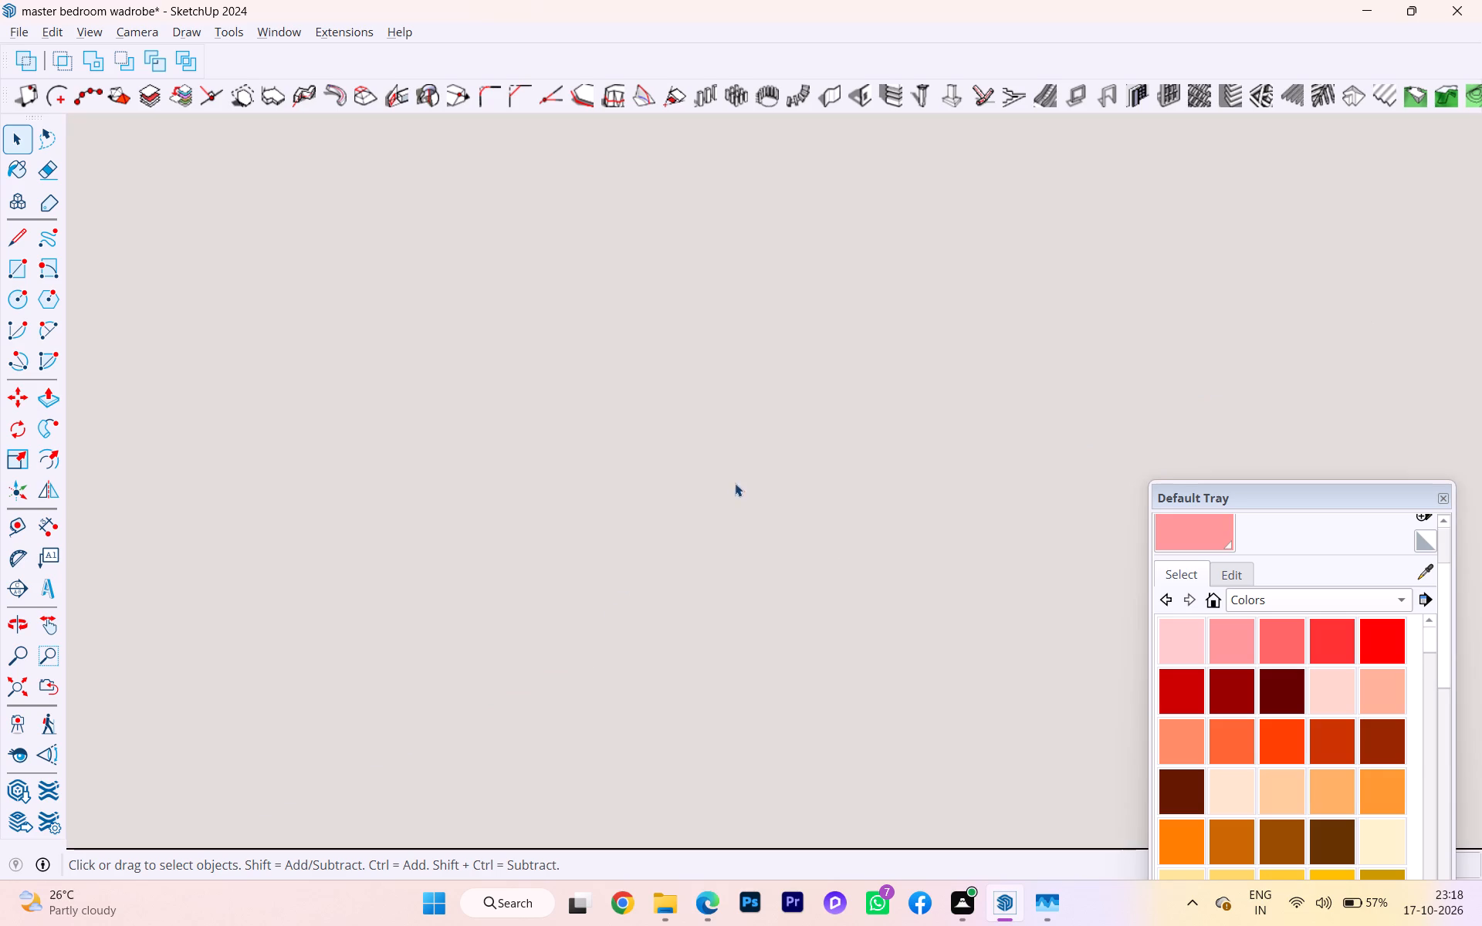
left_click(733, 485)
scroll(364, 481, "down", 6)
left_click(21, 688)
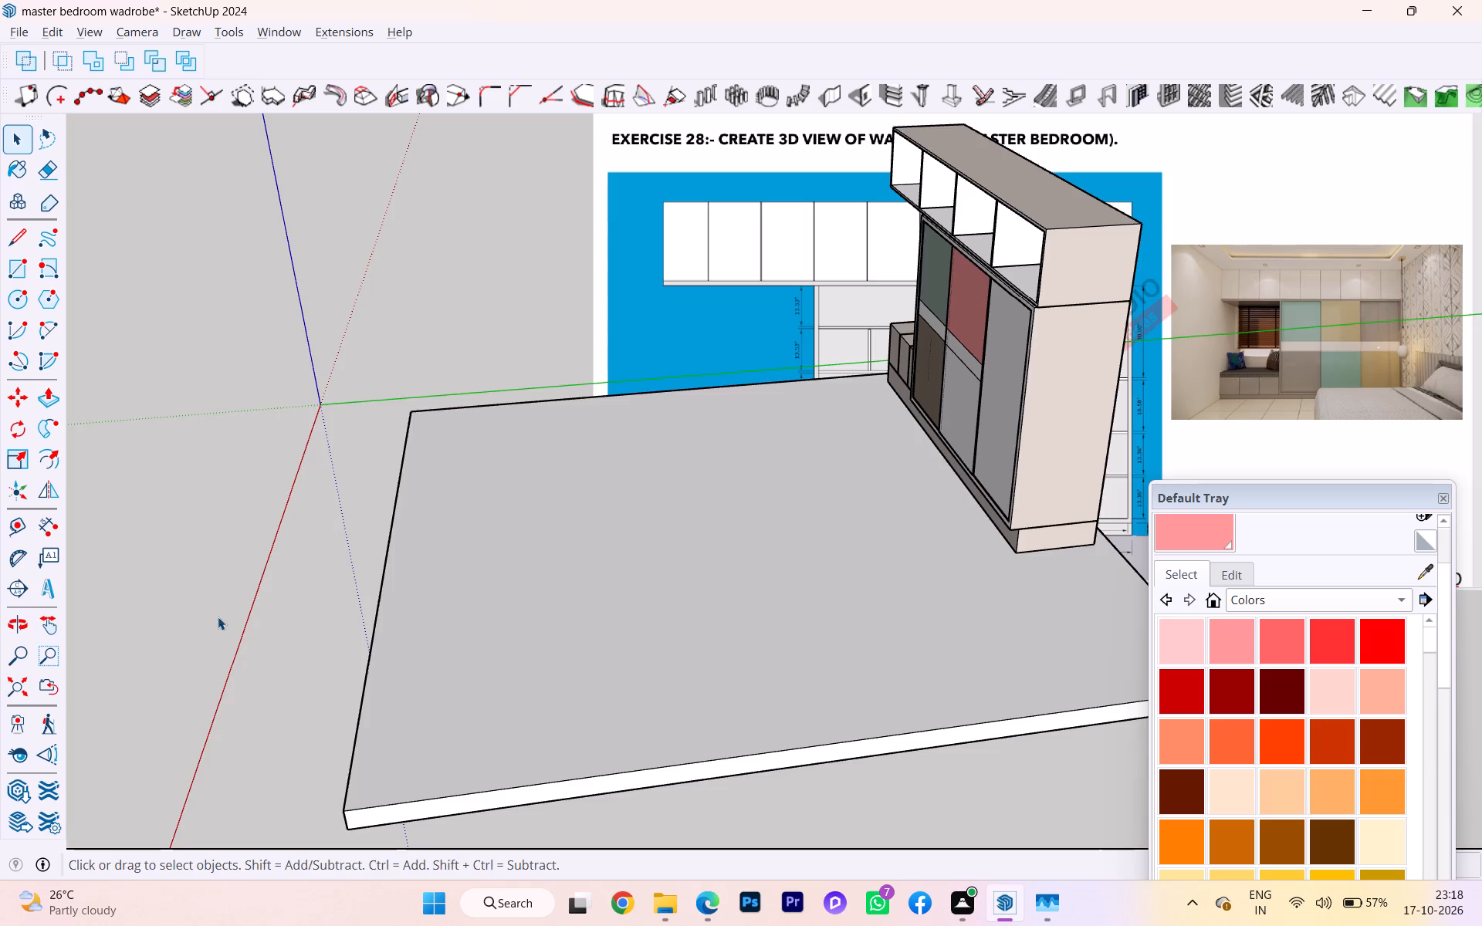
Paint the upper section of the middle shutter's thickness face on the side away from the bench with the light pink colour.
scroll(889, 380, "down", 1)
middle_click_drag(889, 380, 1247, 336)
scroll(876, 326, "up", 3)
scroll(872, 320, "down", 1)
scroll(872, 316, "up", 3)
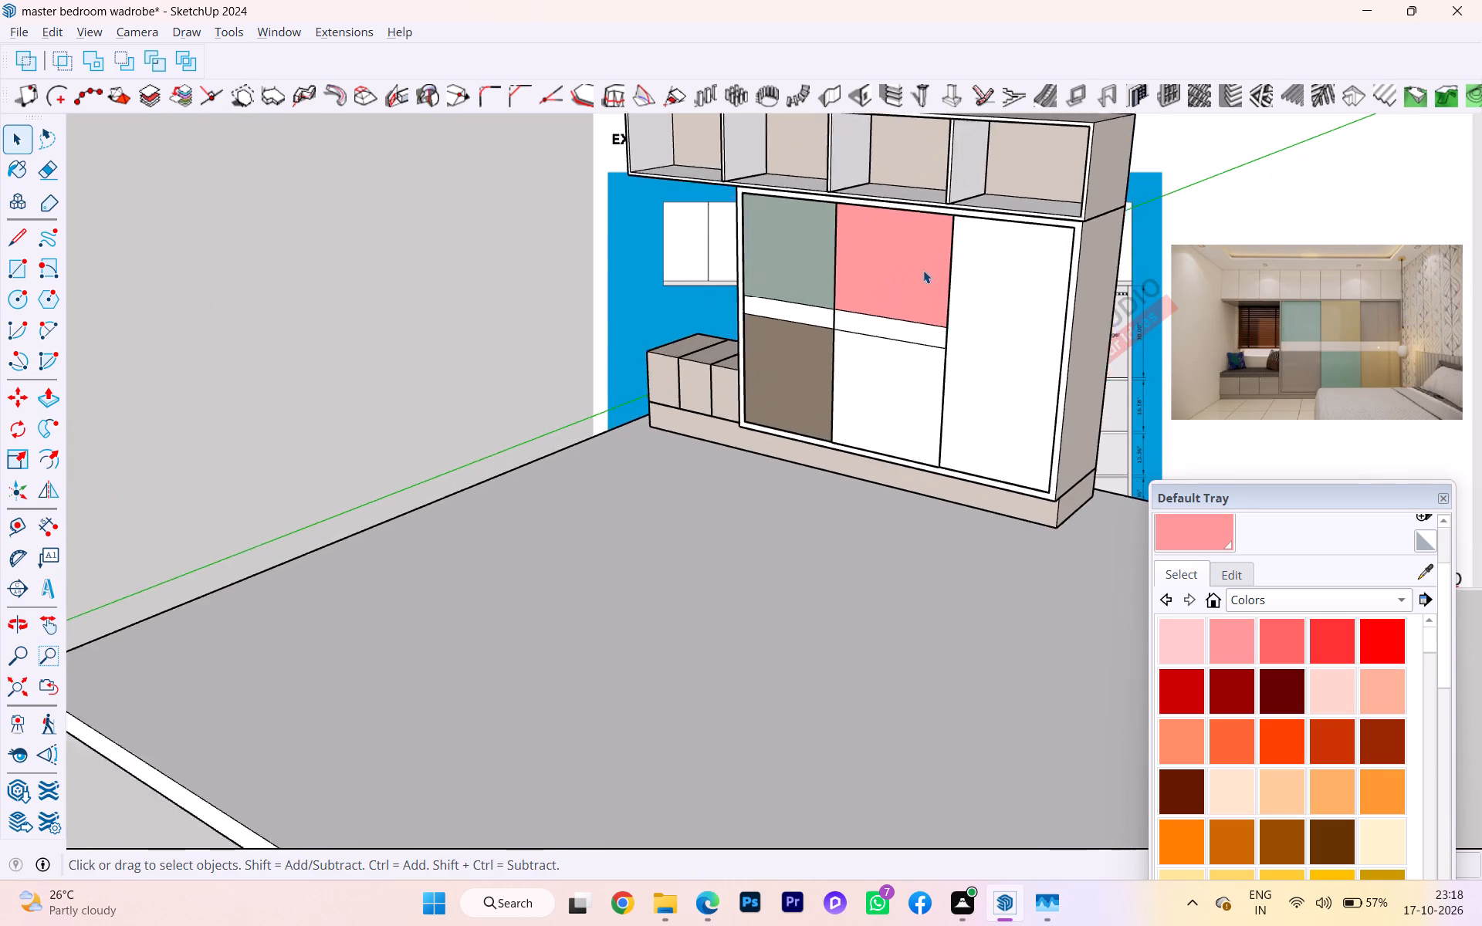
scroll(923, 270, "down", 1)
scroll(923, 270, "up", 8)
middle_click_drag(954, 284, 780, 329)
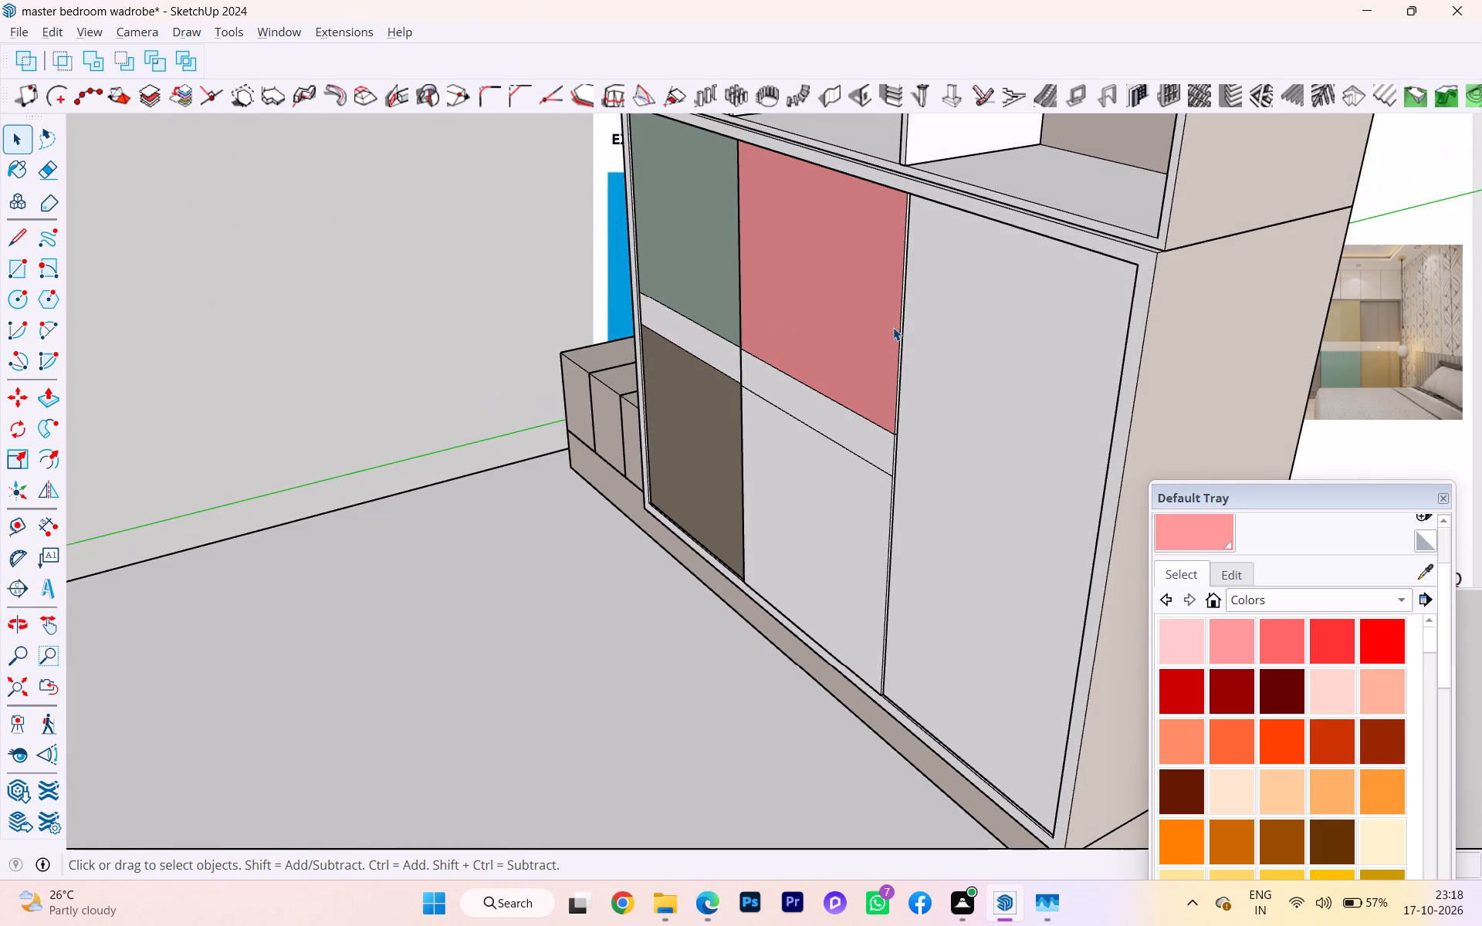
double_click(892, 327)
triple_click(882, 326)
double_click(877, 325)
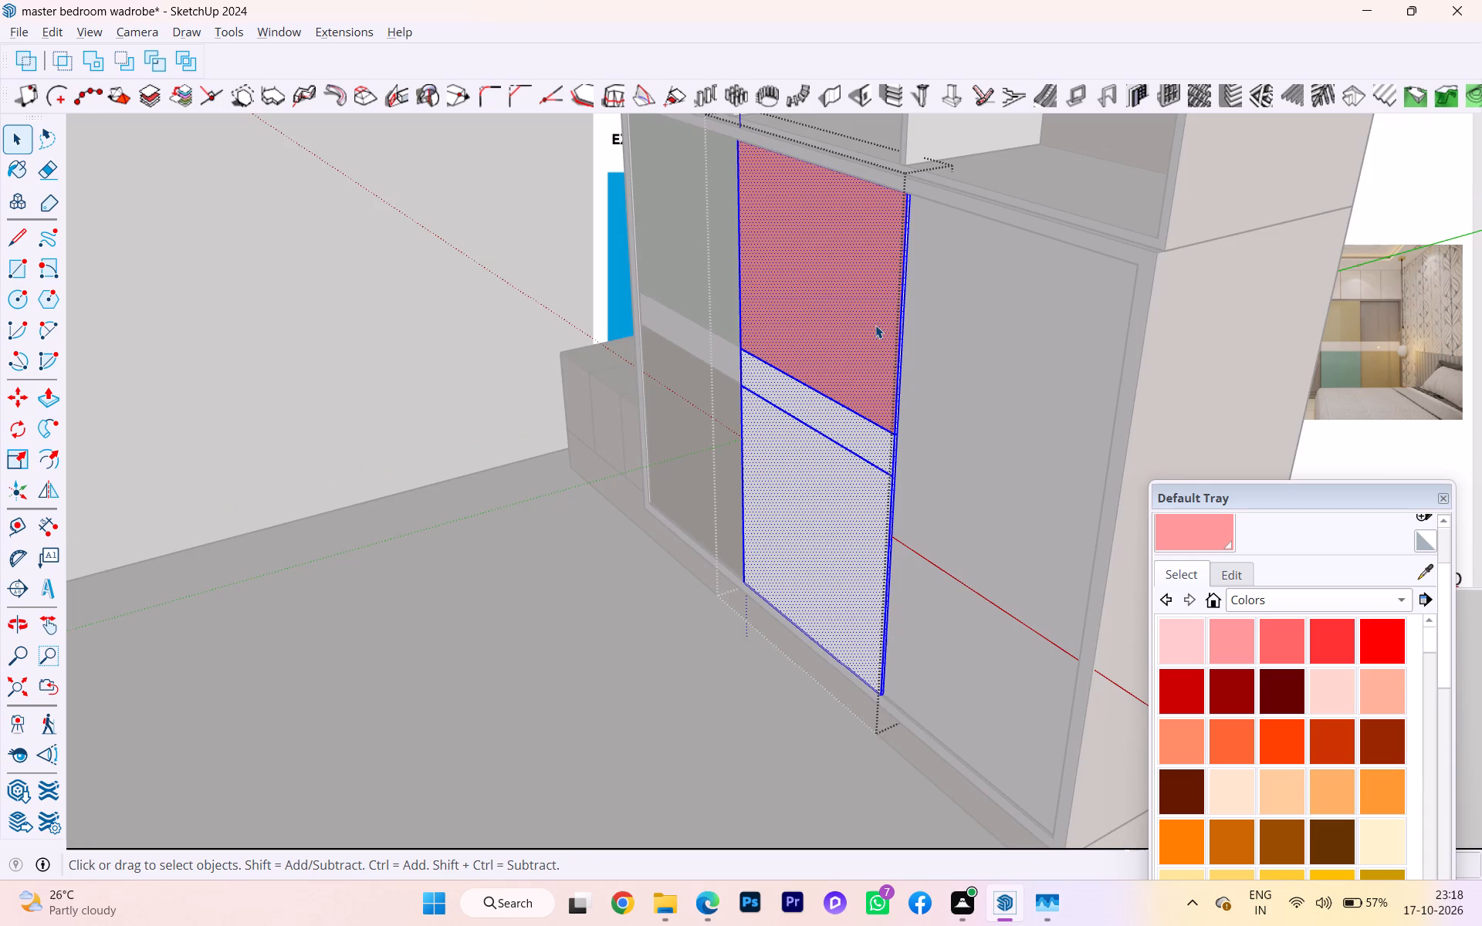
double_click(844, 335)
scroll(905, 330, "up", 2)
scroll(906, 329, "down", 1)
scroll(906, 329, "up", 6)
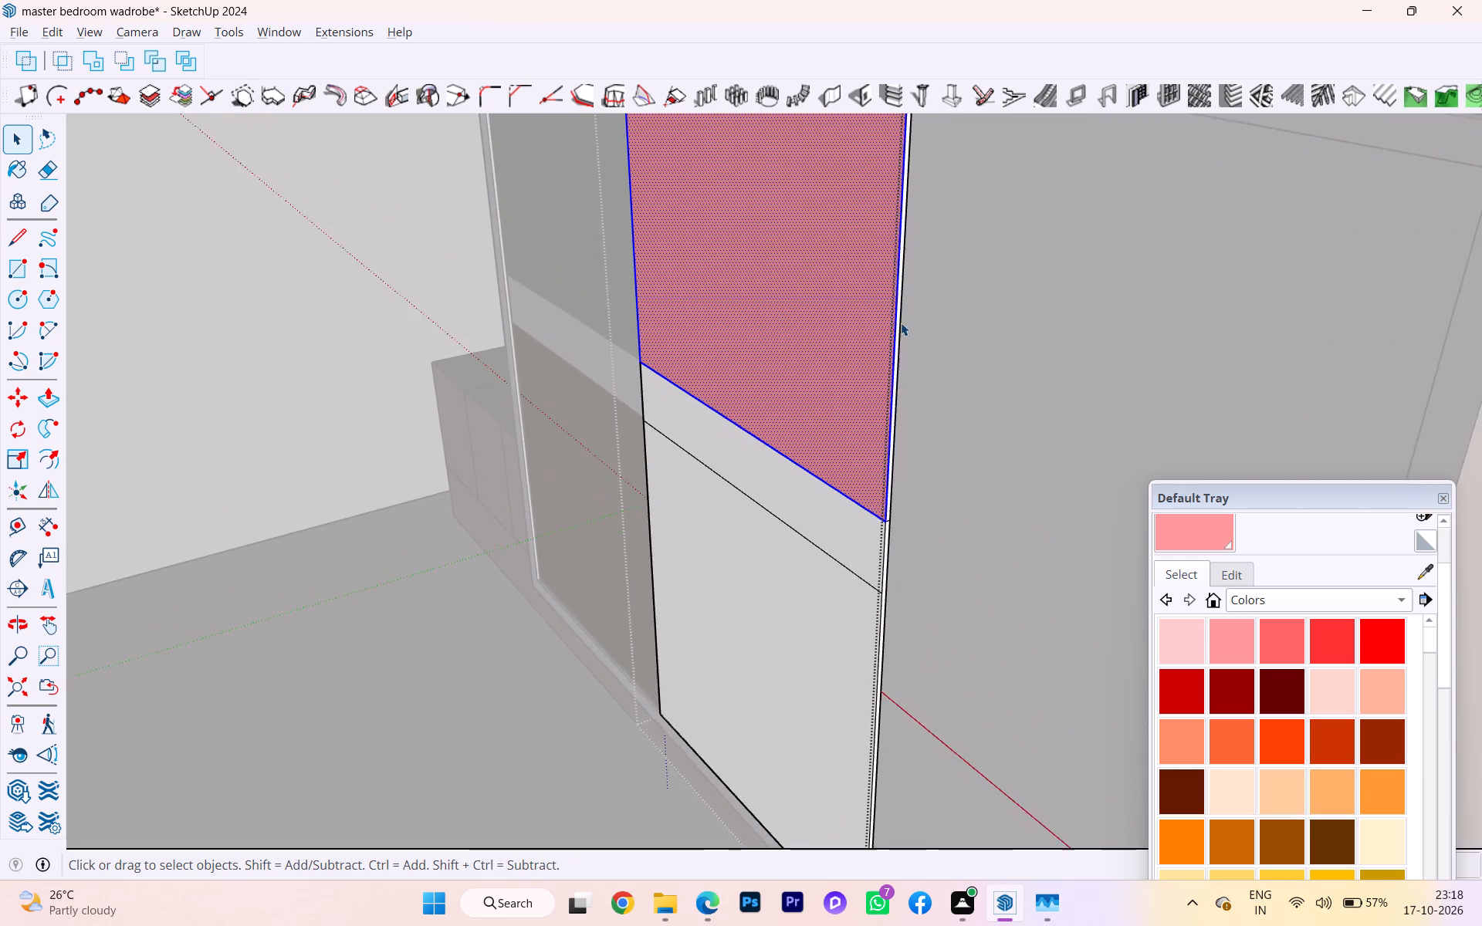
scroll(889, 331, "up", 3)
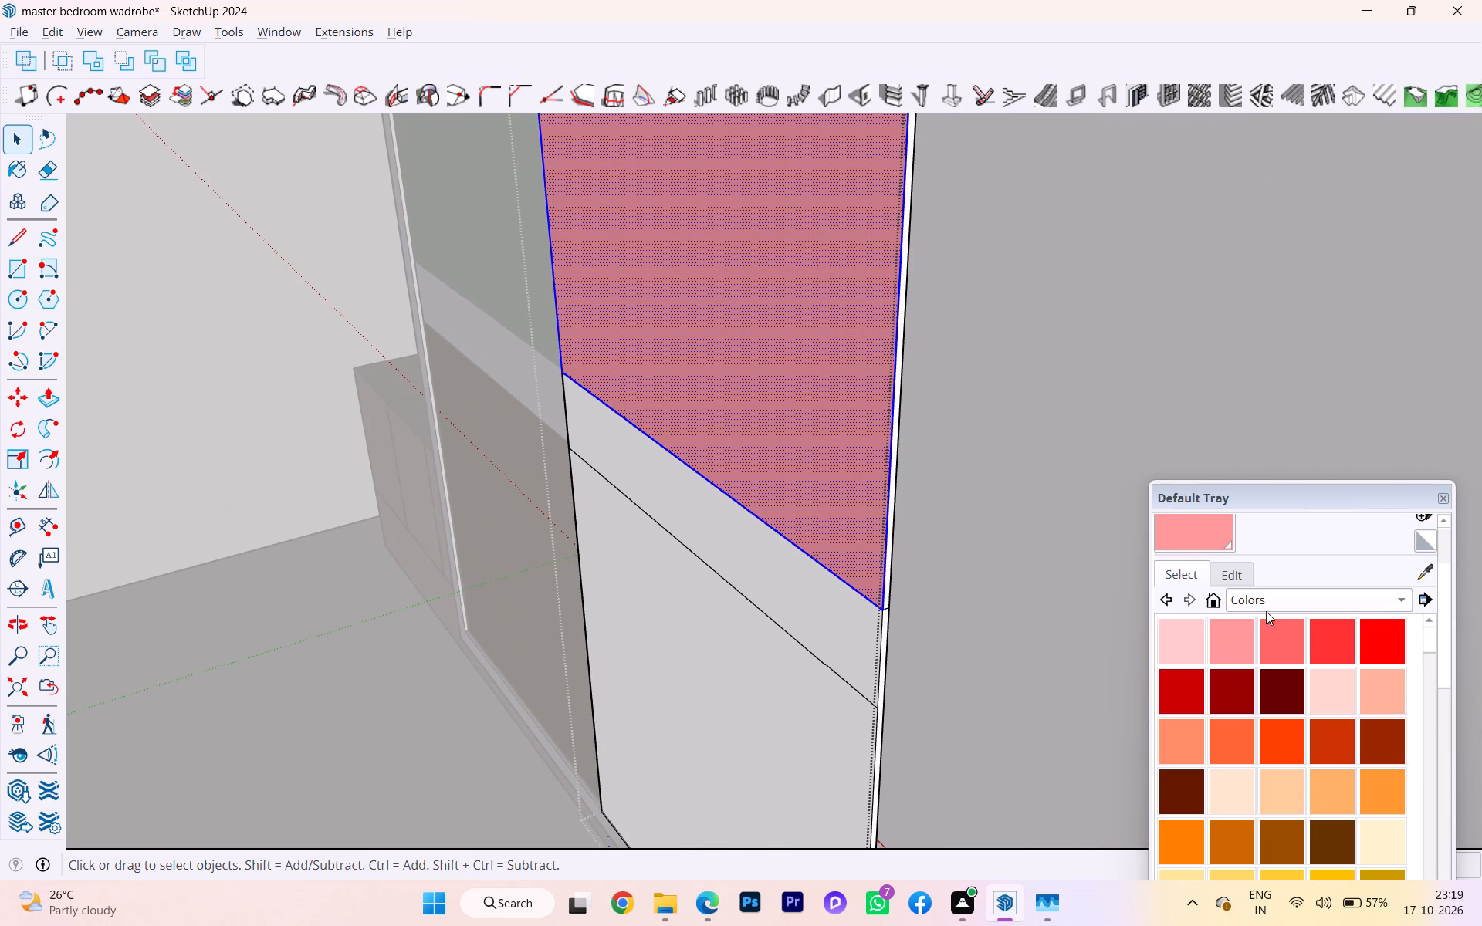
left_click(1240, 637)
left_click(878, 444)
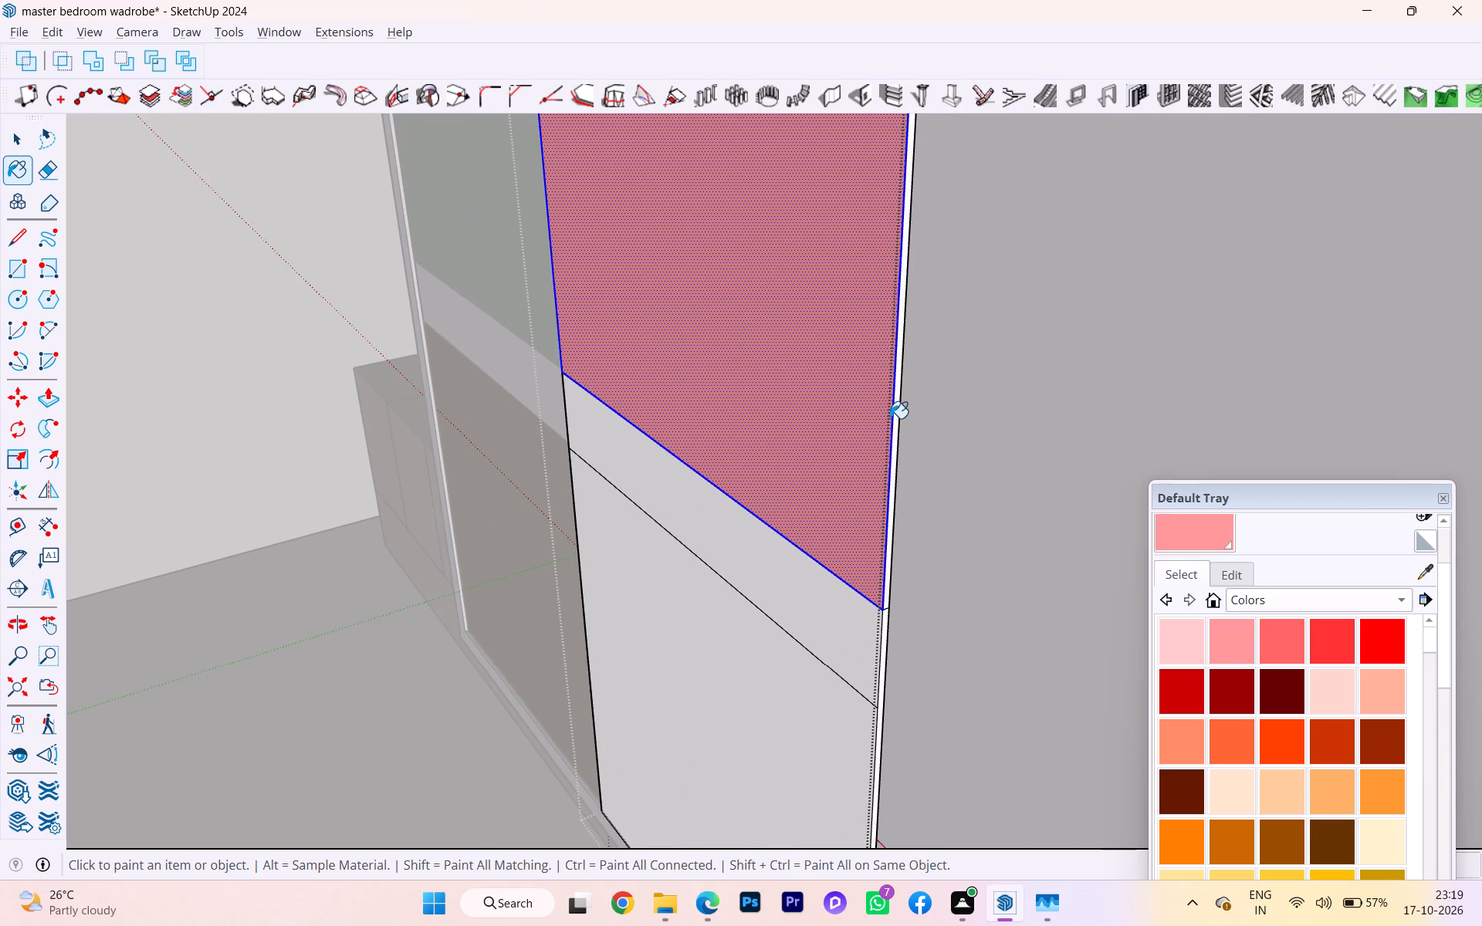
left_click(890, 418)
left_click(895, 400)
left_click(895, 392)
scroll(858, 447, "up", 2)
scroll(853, 450, "down", 1)
scroll(852, 451, "up", 3)
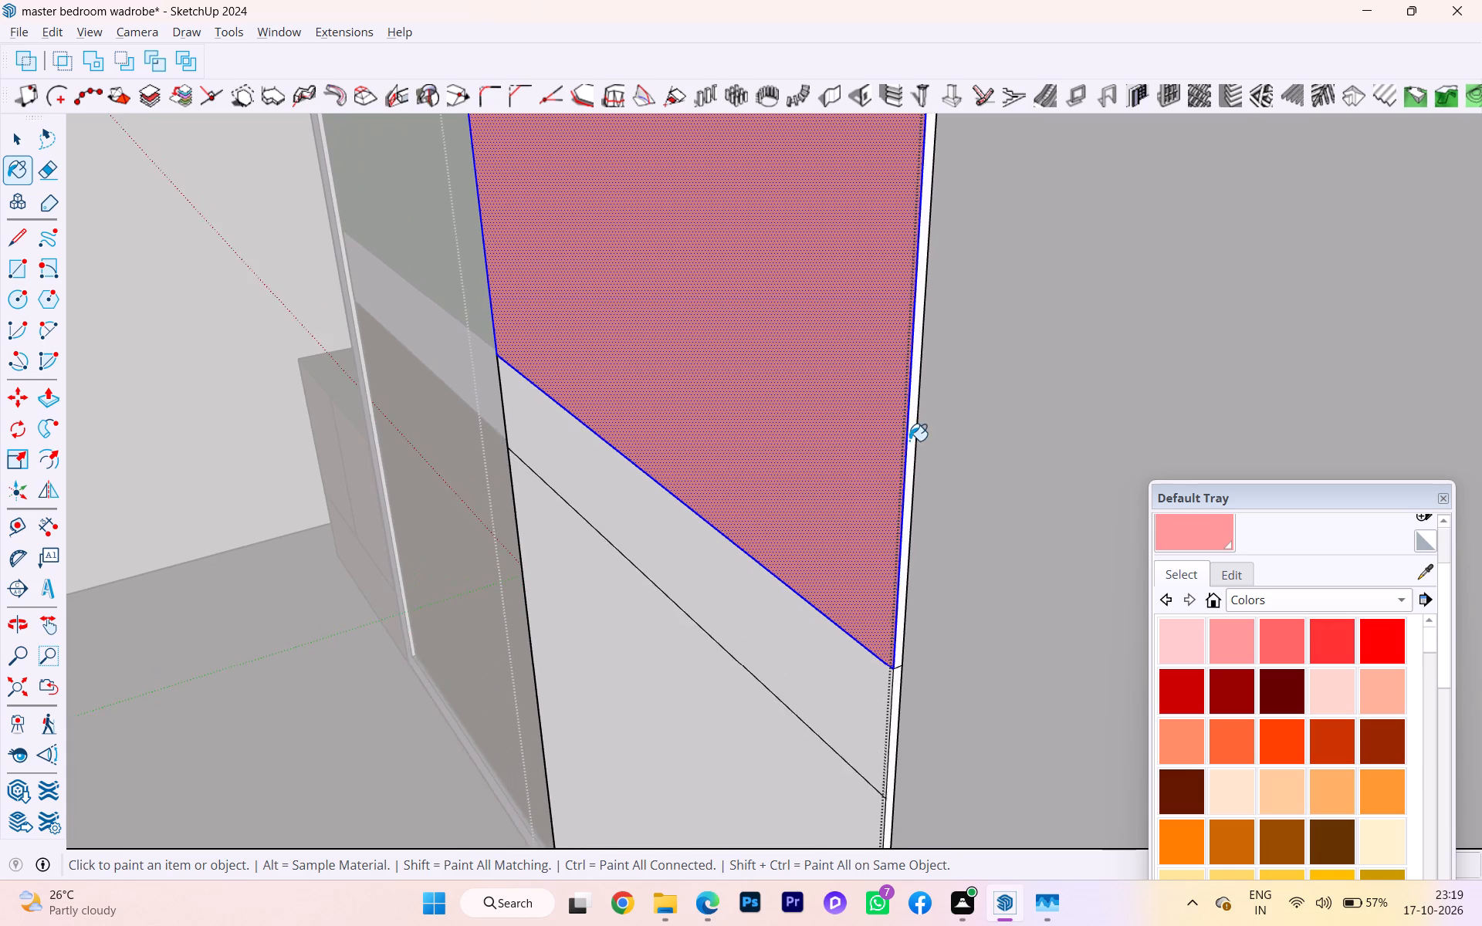
scroll(909, 441, "up", 1)
scroll(909, 441, "down", 3)
scroll(909, 441, "up", 2)
left_click(915, 392)
Paint the upper section of the middle shutter's bench-side thickness face with the same light pink colour.
scroll(711, 434, "down", 2)
middle_click_drag(692, 440, 952, 405)
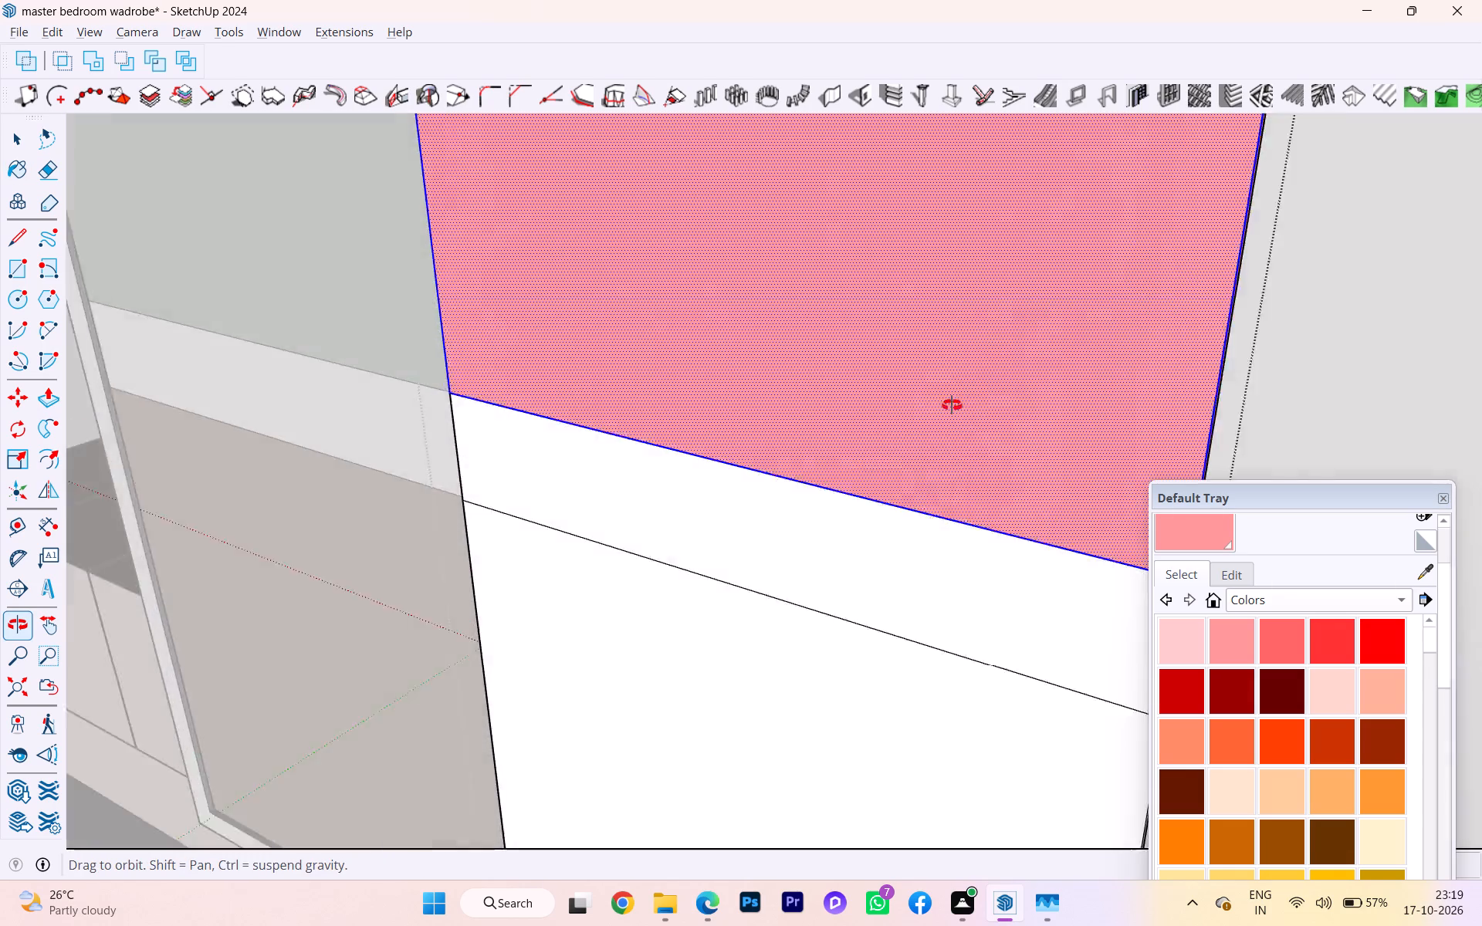
middle_click_drag(952, 405, 1017, 394)
middle_click_drag(667, 444, 1073, 417)
scroll(817, 349, "up", 3)
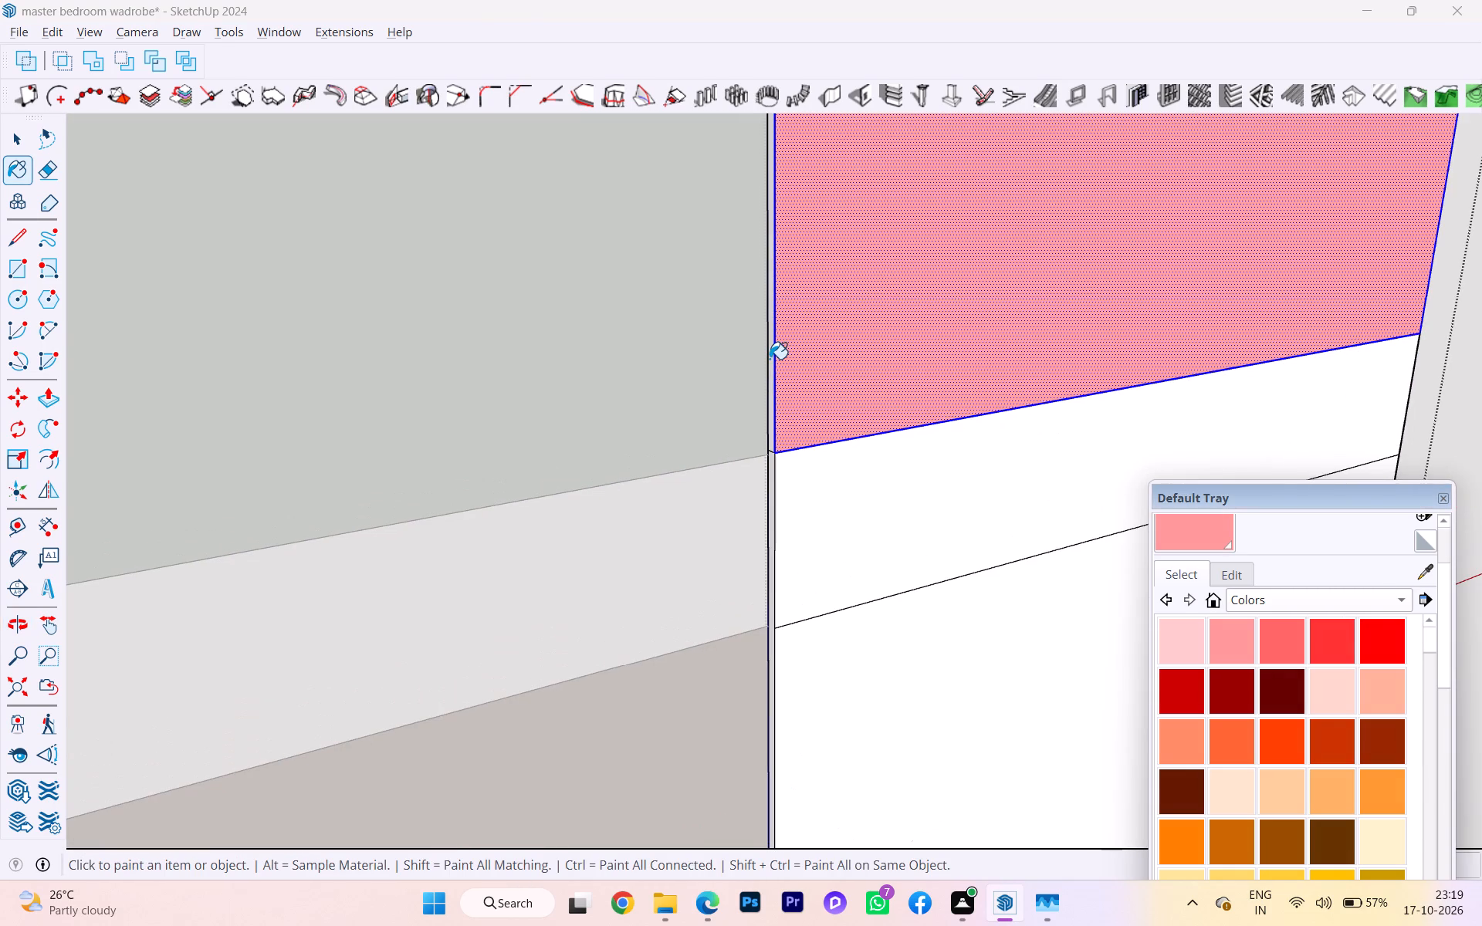
left_click(770, 358)
scroll(770, 358, "up", 4)
scroll(902, 546, "up", 4)
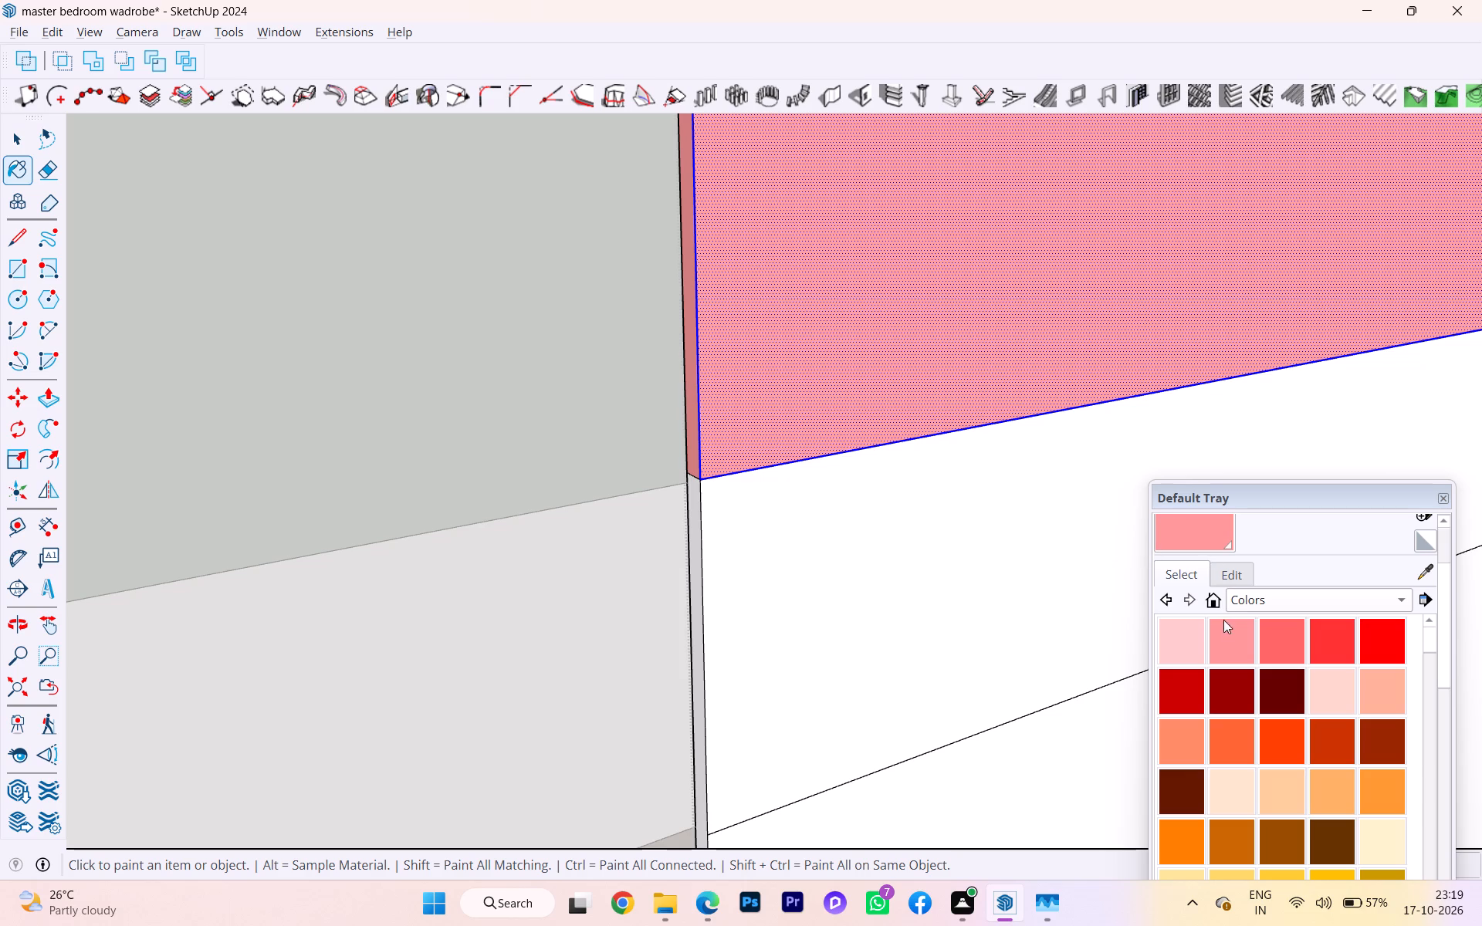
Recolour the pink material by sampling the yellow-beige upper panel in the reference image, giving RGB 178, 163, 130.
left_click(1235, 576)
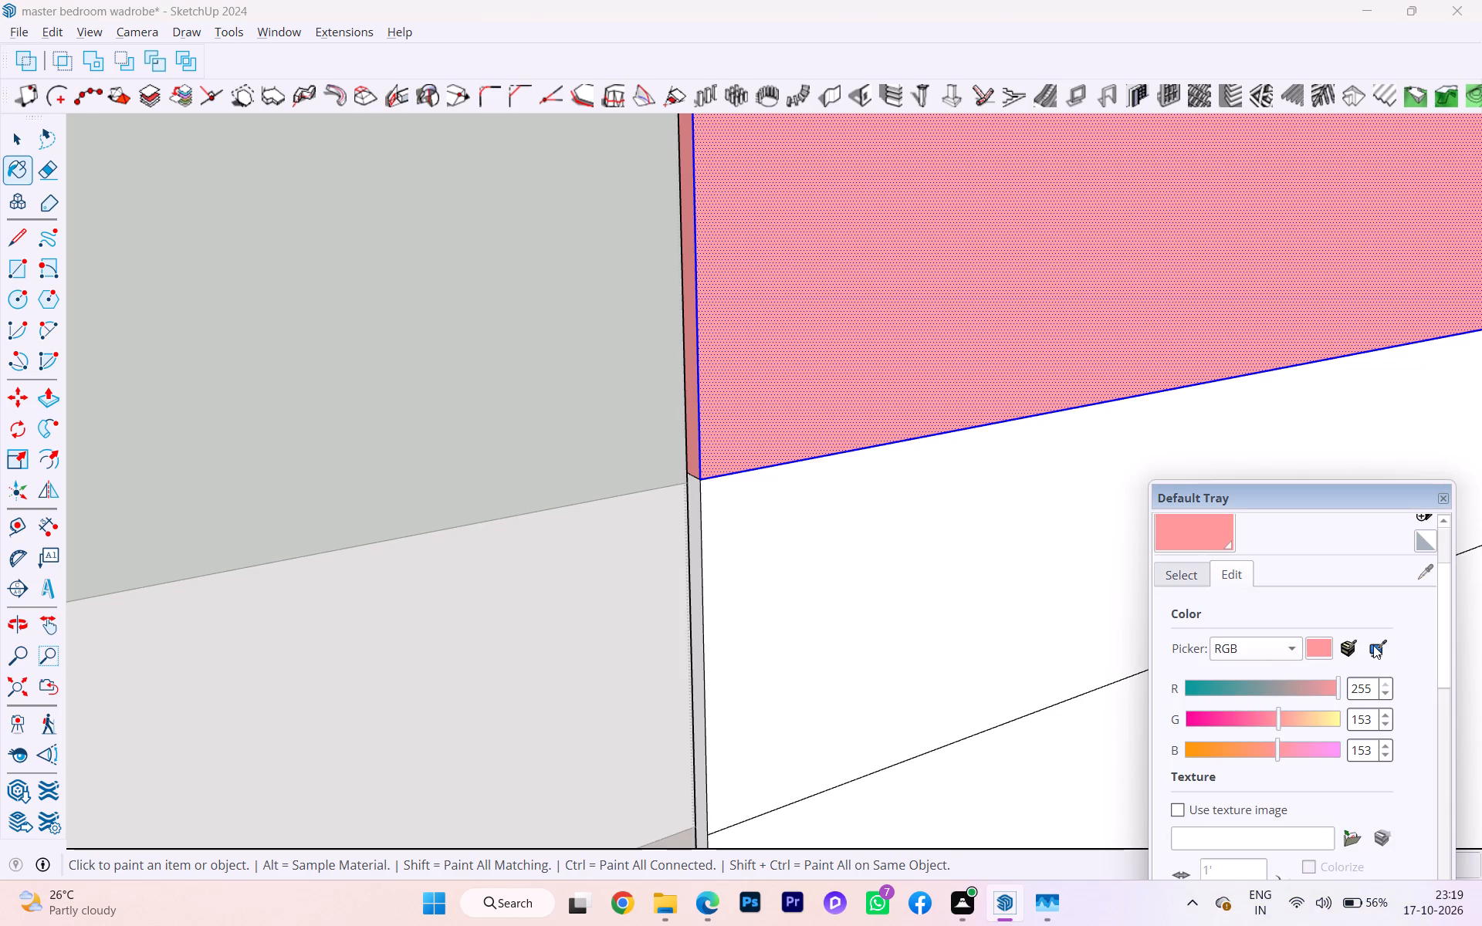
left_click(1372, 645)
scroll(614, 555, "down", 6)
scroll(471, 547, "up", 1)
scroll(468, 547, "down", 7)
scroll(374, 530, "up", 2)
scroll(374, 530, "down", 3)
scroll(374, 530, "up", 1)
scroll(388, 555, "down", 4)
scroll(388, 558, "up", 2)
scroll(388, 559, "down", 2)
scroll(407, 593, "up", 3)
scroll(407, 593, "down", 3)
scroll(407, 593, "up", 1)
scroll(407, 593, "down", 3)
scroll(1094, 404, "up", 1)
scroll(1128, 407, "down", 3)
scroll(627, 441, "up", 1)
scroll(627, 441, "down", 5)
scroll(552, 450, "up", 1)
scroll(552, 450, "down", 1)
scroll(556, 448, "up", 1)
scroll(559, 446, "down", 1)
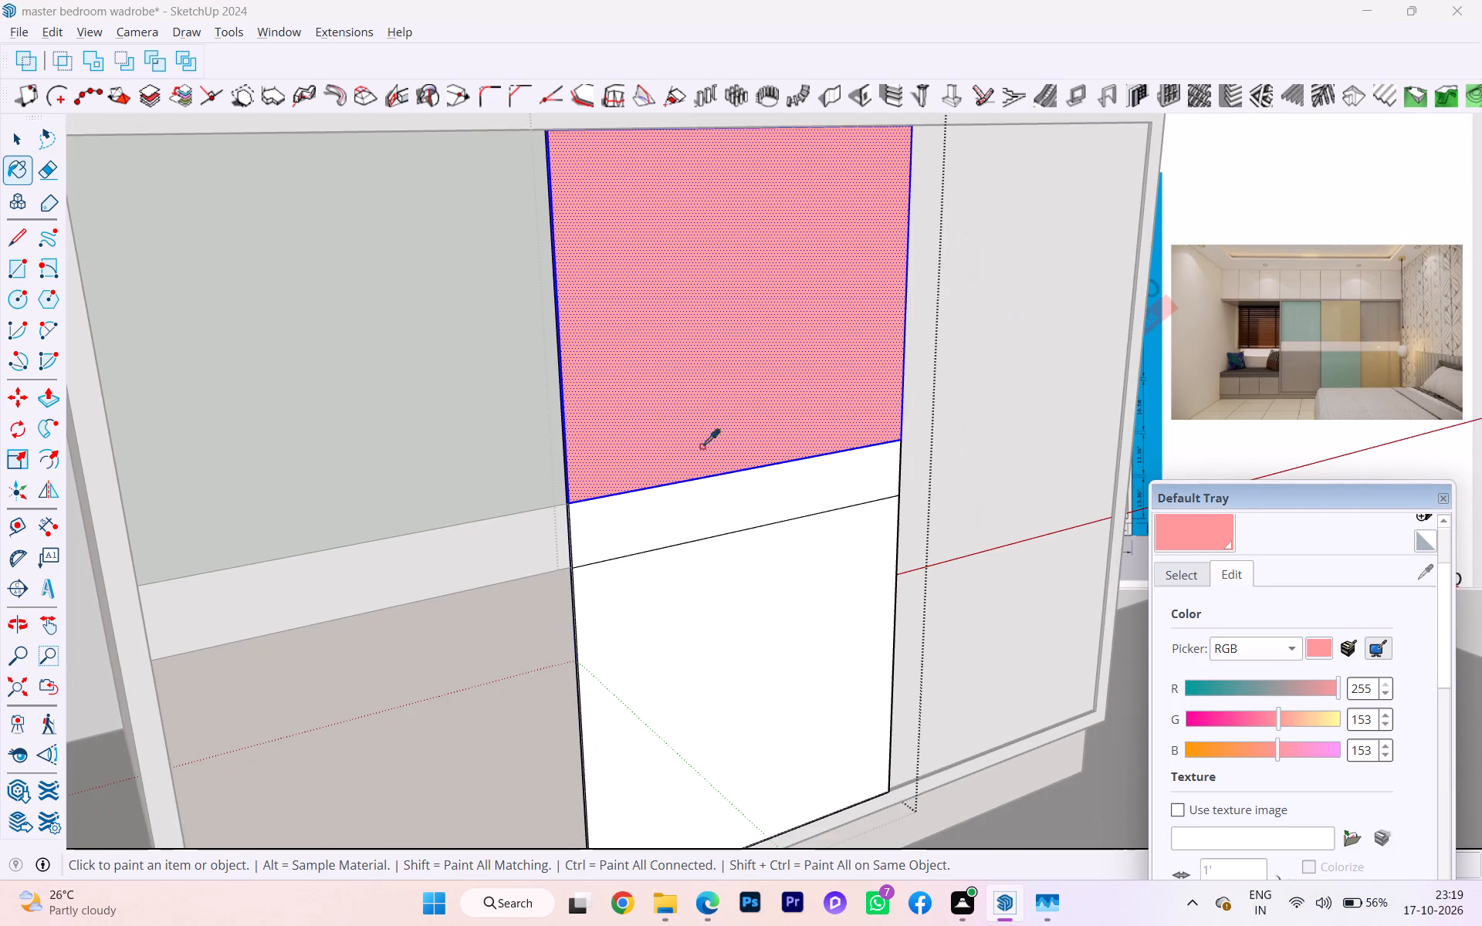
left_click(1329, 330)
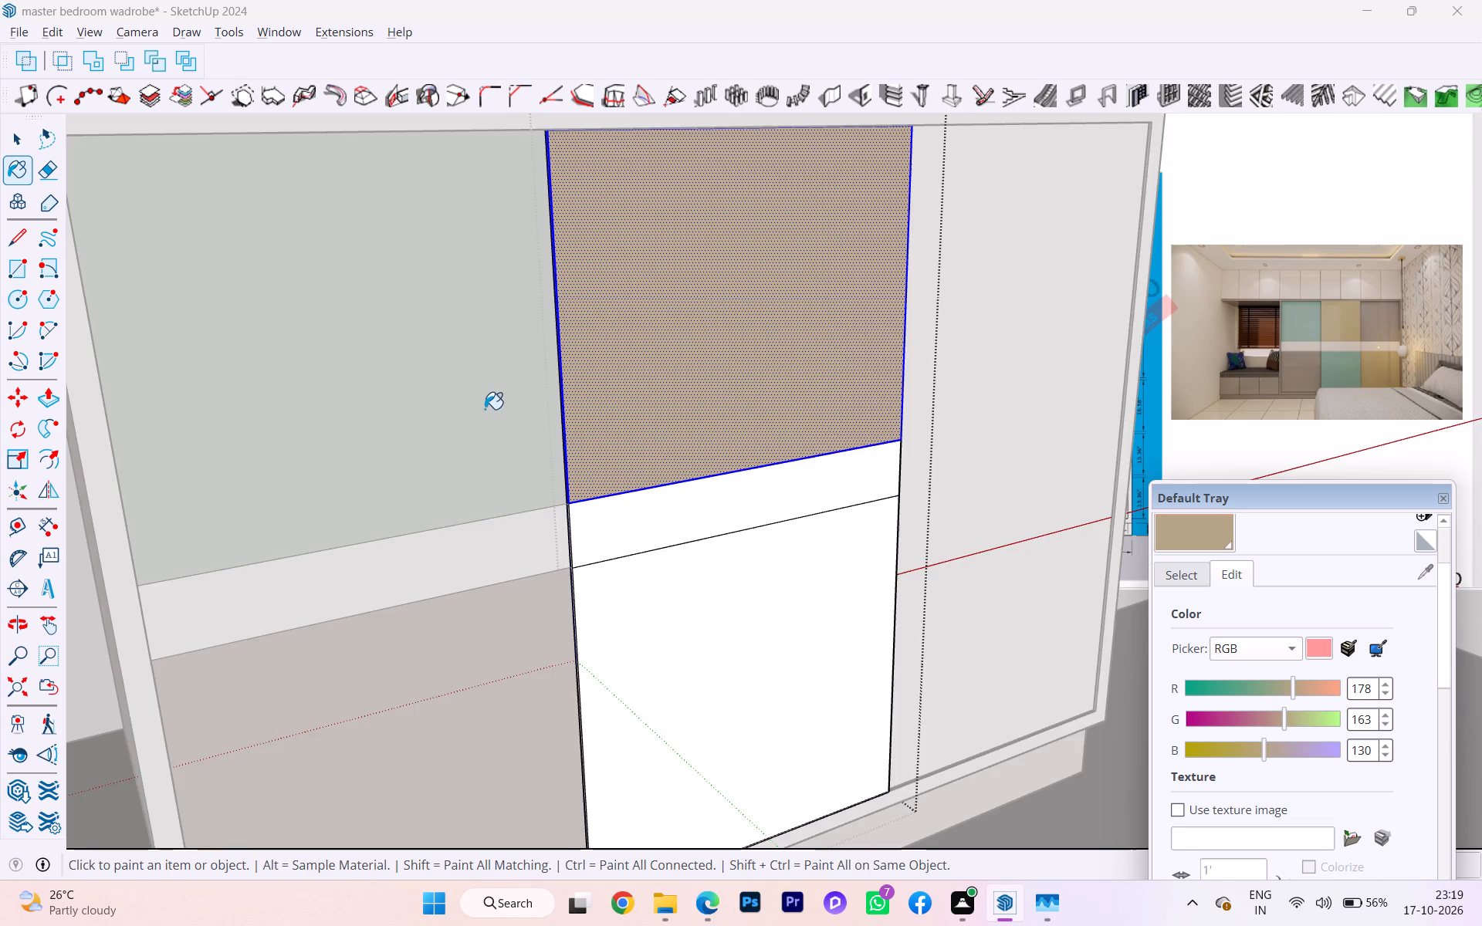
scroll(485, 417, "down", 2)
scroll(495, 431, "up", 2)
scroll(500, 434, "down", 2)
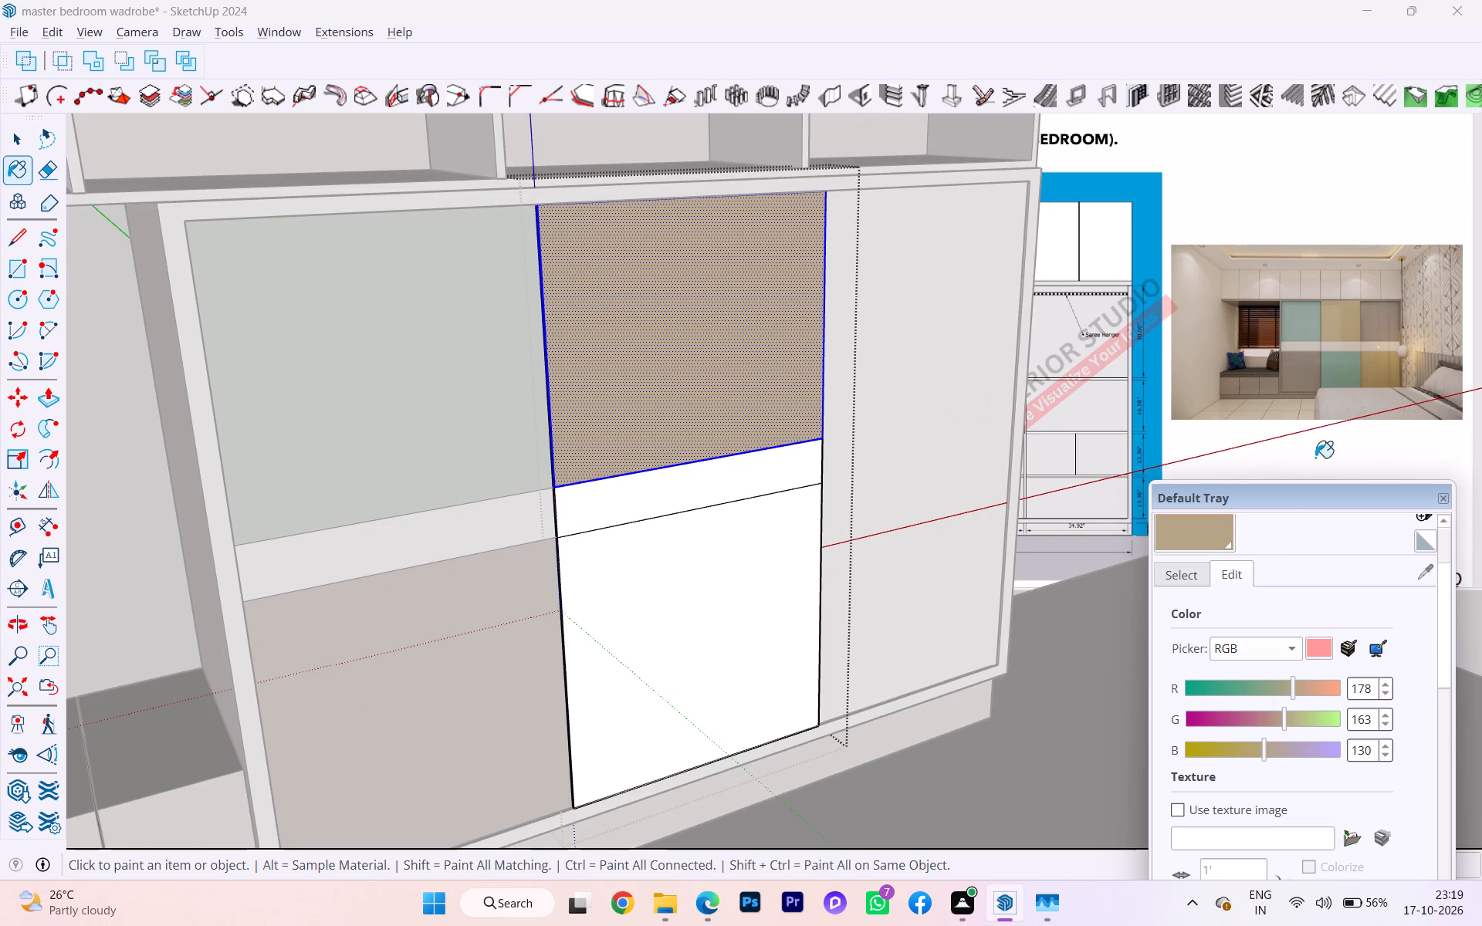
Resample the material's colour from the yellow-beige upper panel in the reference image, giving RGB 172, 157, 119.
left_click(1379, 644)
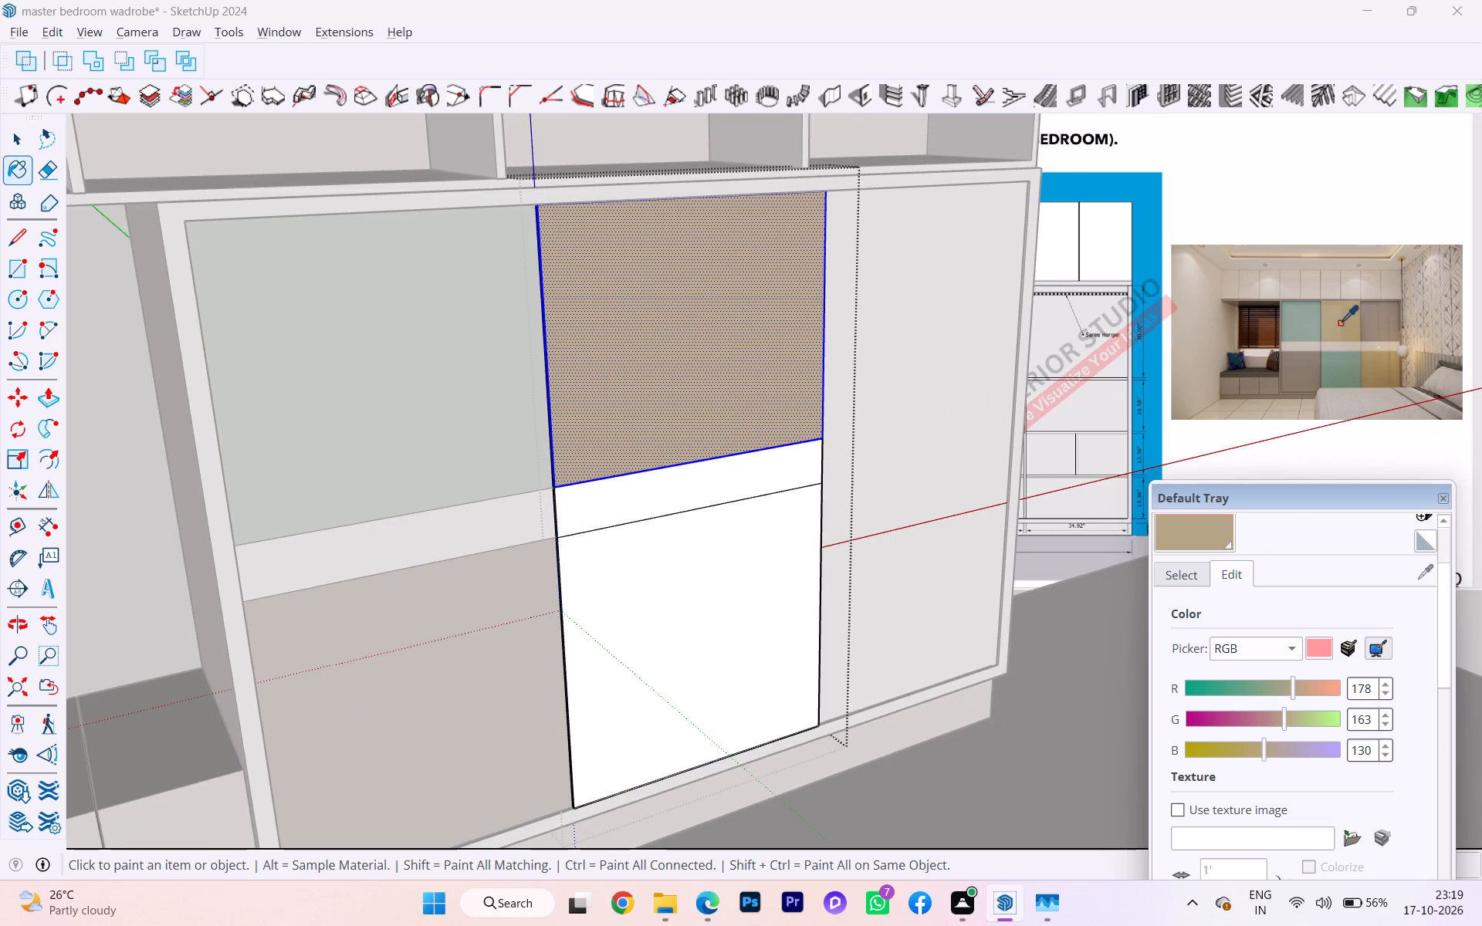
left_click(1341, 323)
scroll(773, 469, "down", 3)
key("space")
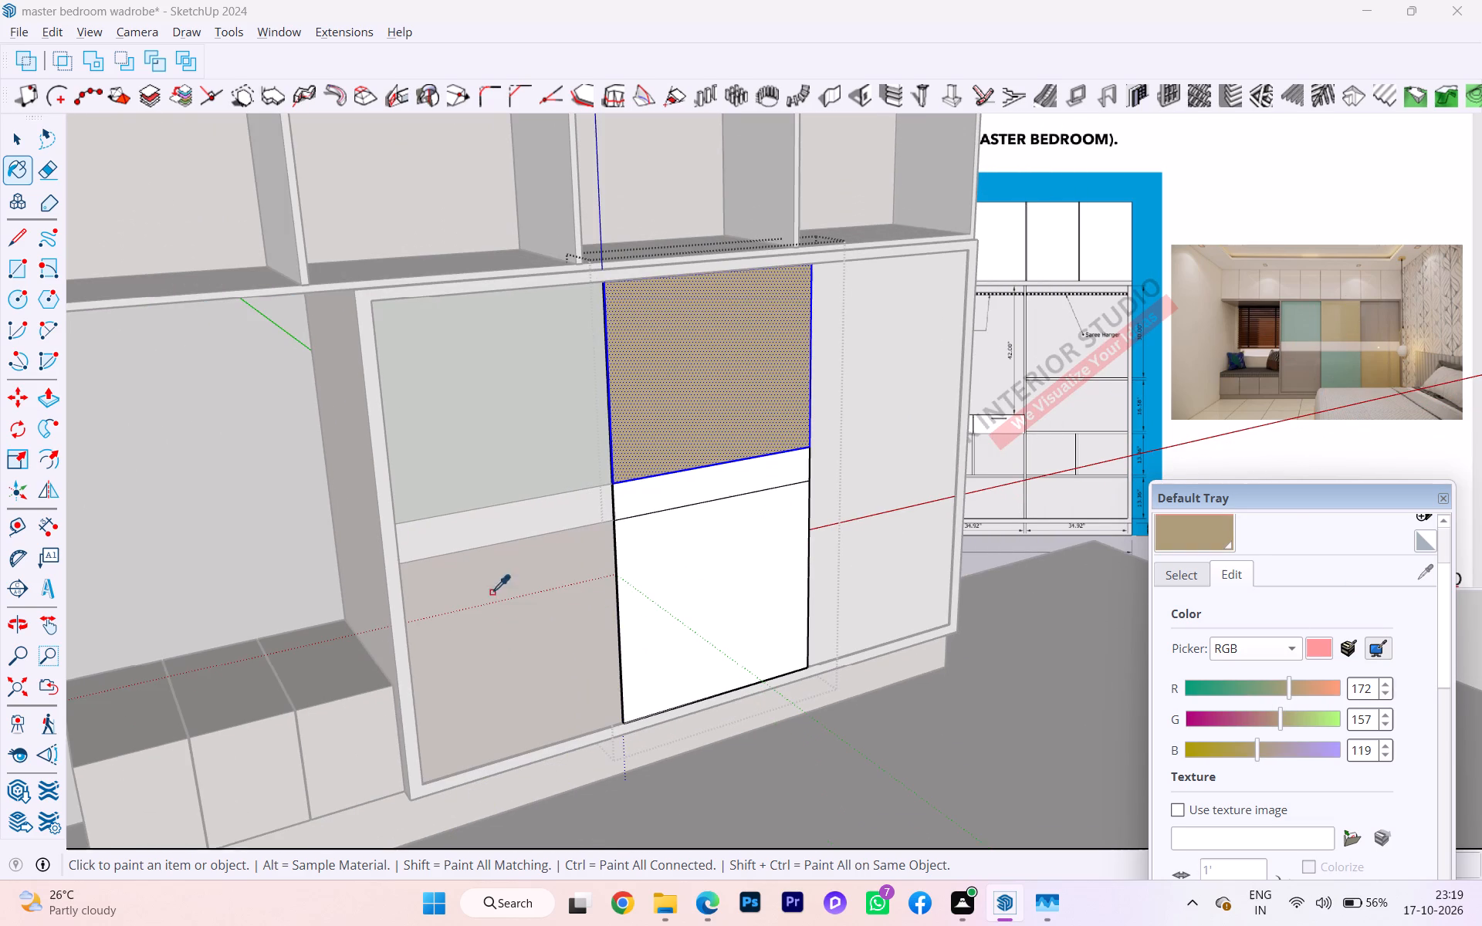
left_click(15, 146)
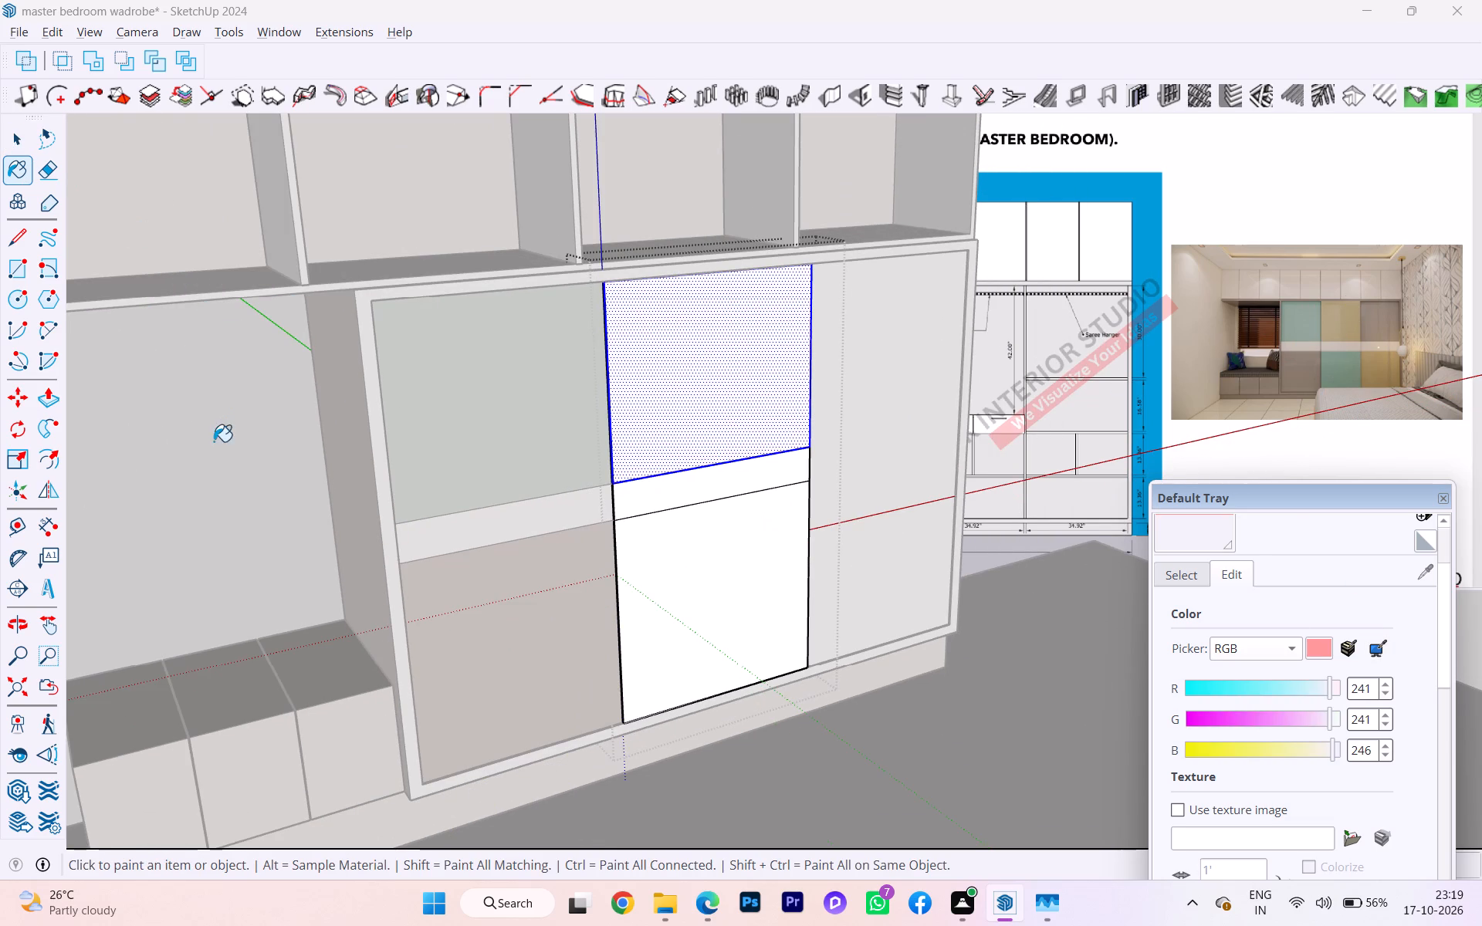
Match the upper section's material to the reference image's yellow-beige upper panel, RGB 177, 163, 128, and close the middle shutter's group.
left_click(1375, 643)
left_click(1338, 323)
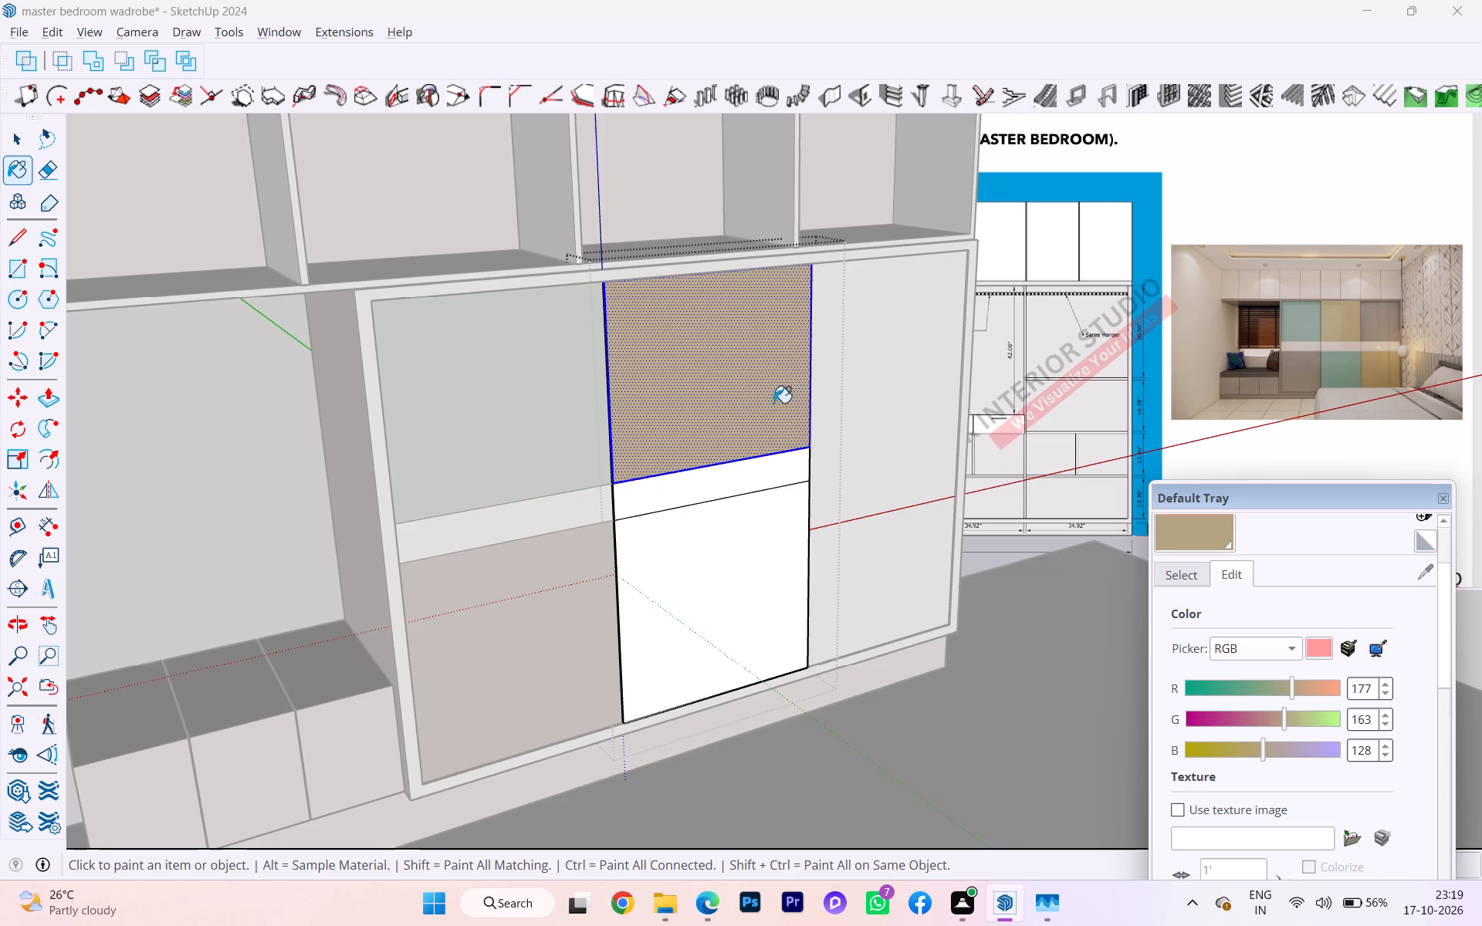
left_click(1208, 571)
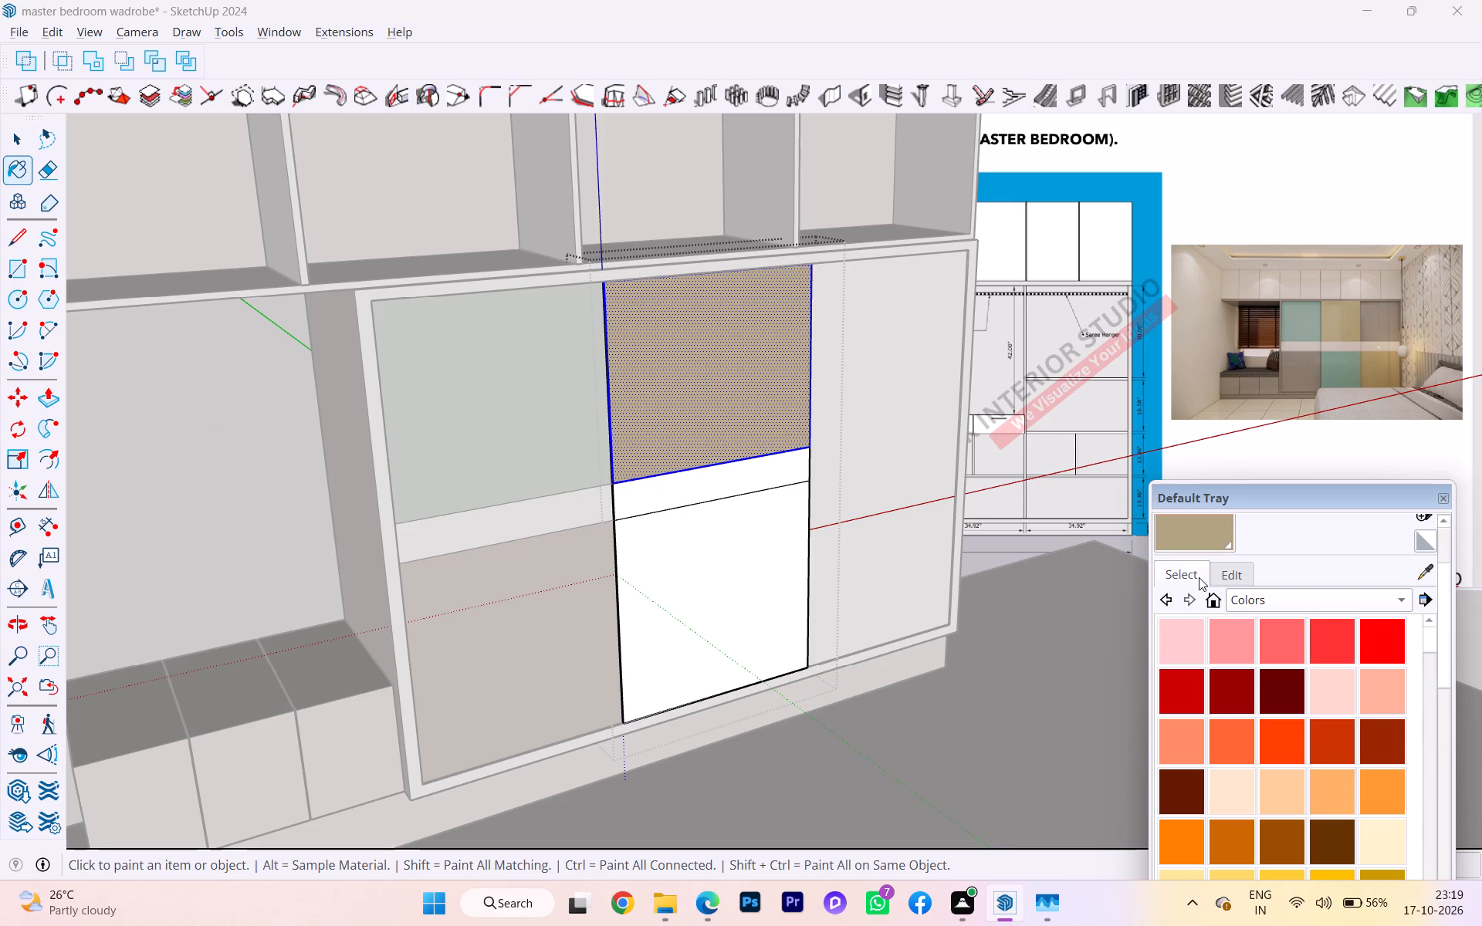
left_click(1196, 617)
key("Escape")
key("Escape")
key("space")
left_click(256, 488)
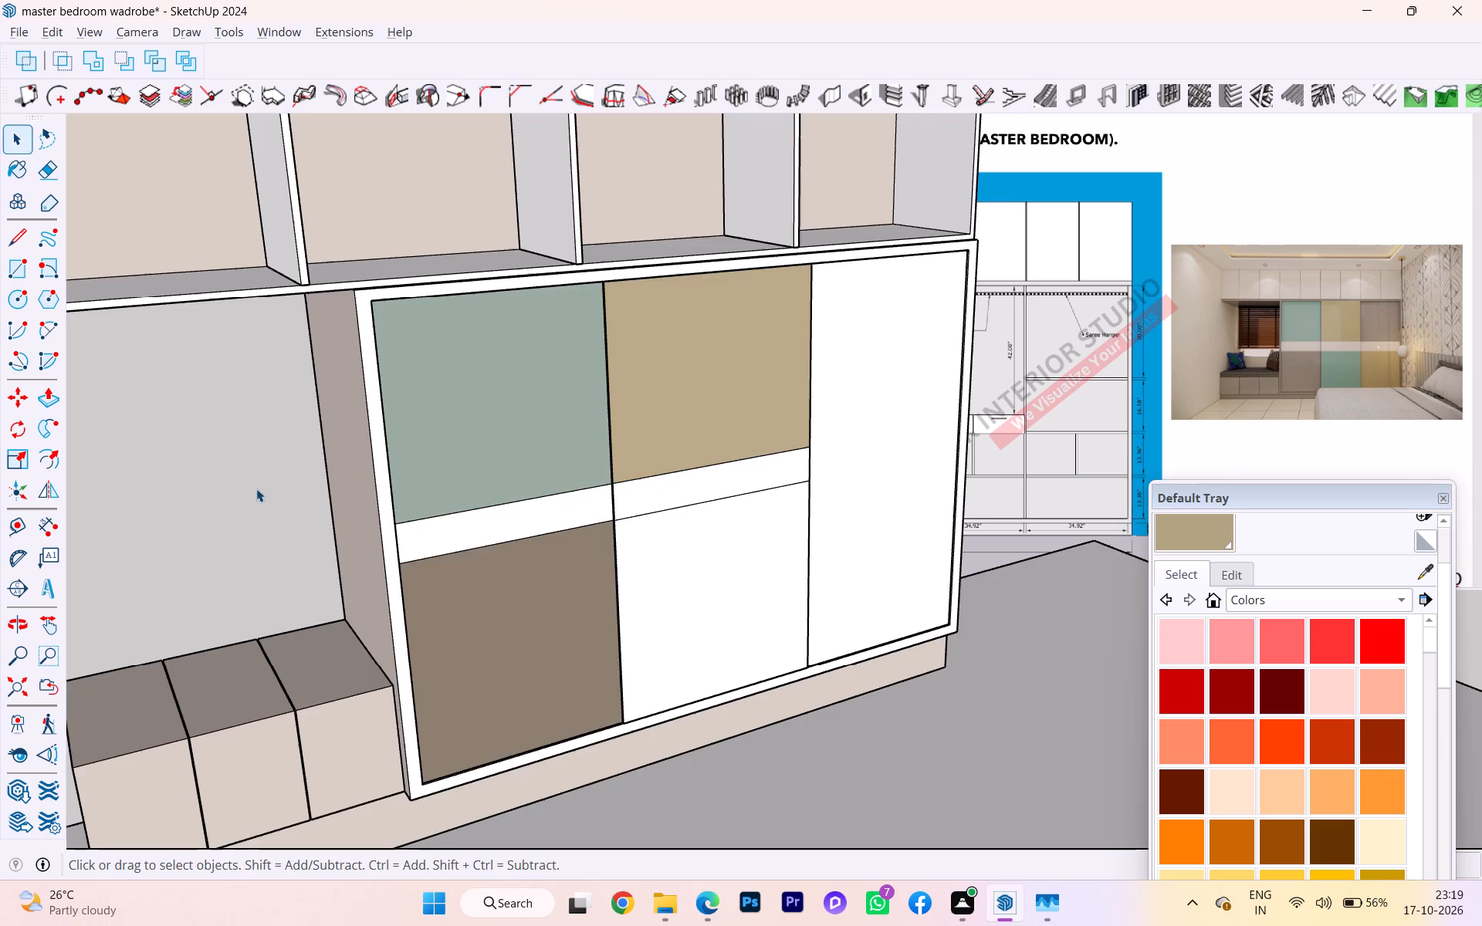
Inside the middle shutter's group, draw a line across the bench-side thickness face, level with the lower section's top edge.
scroll(765, 536, "down", 2)
middle_click_drag(723, 533, 307, 471)
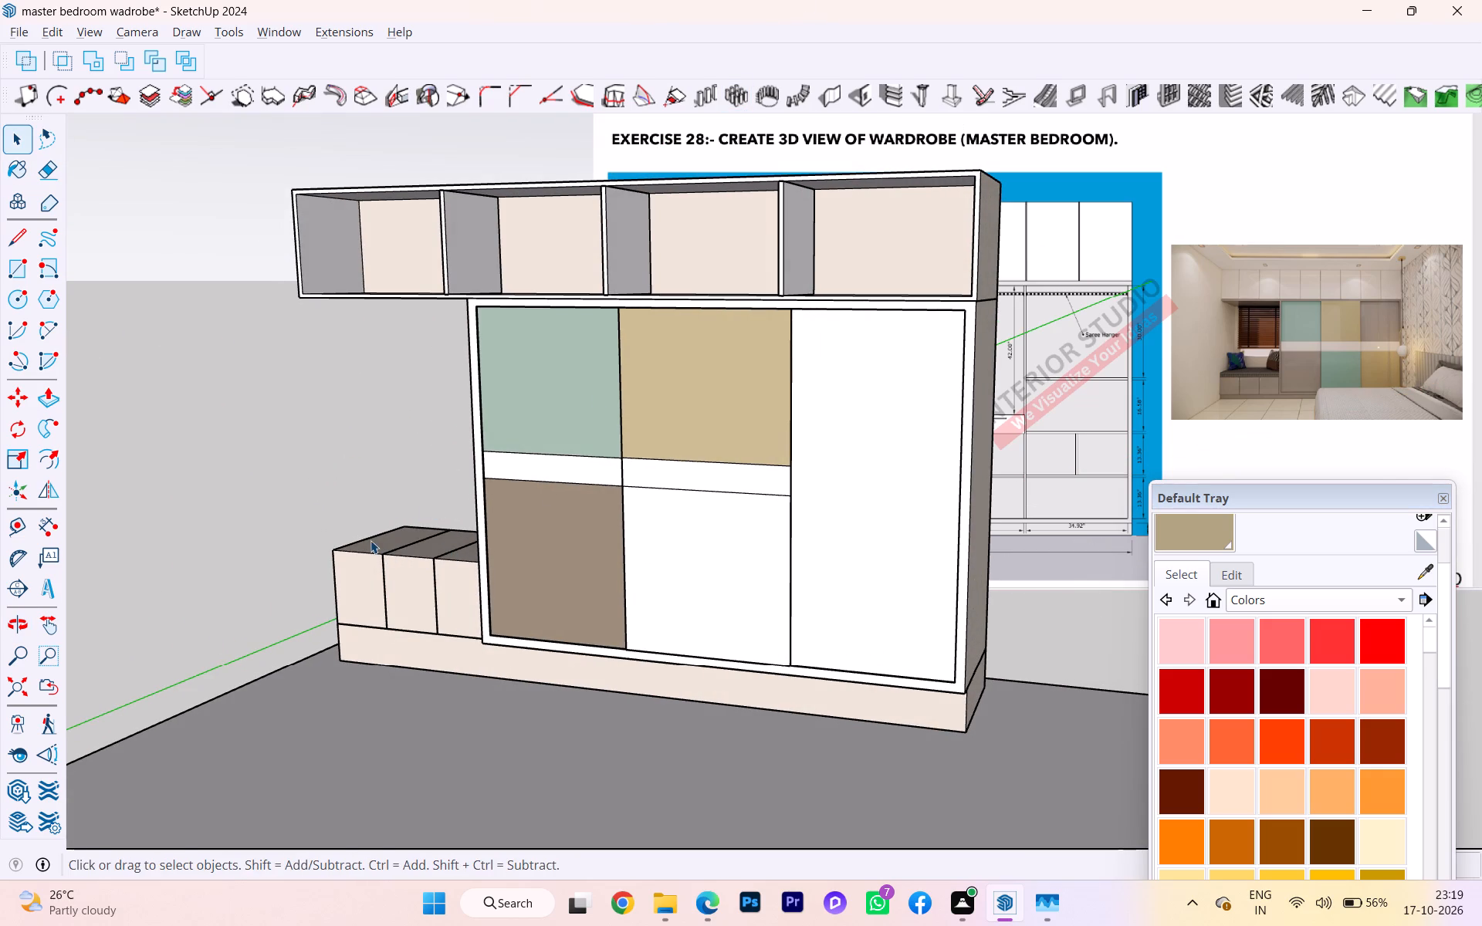
scroll(721, 538, "up", 2)
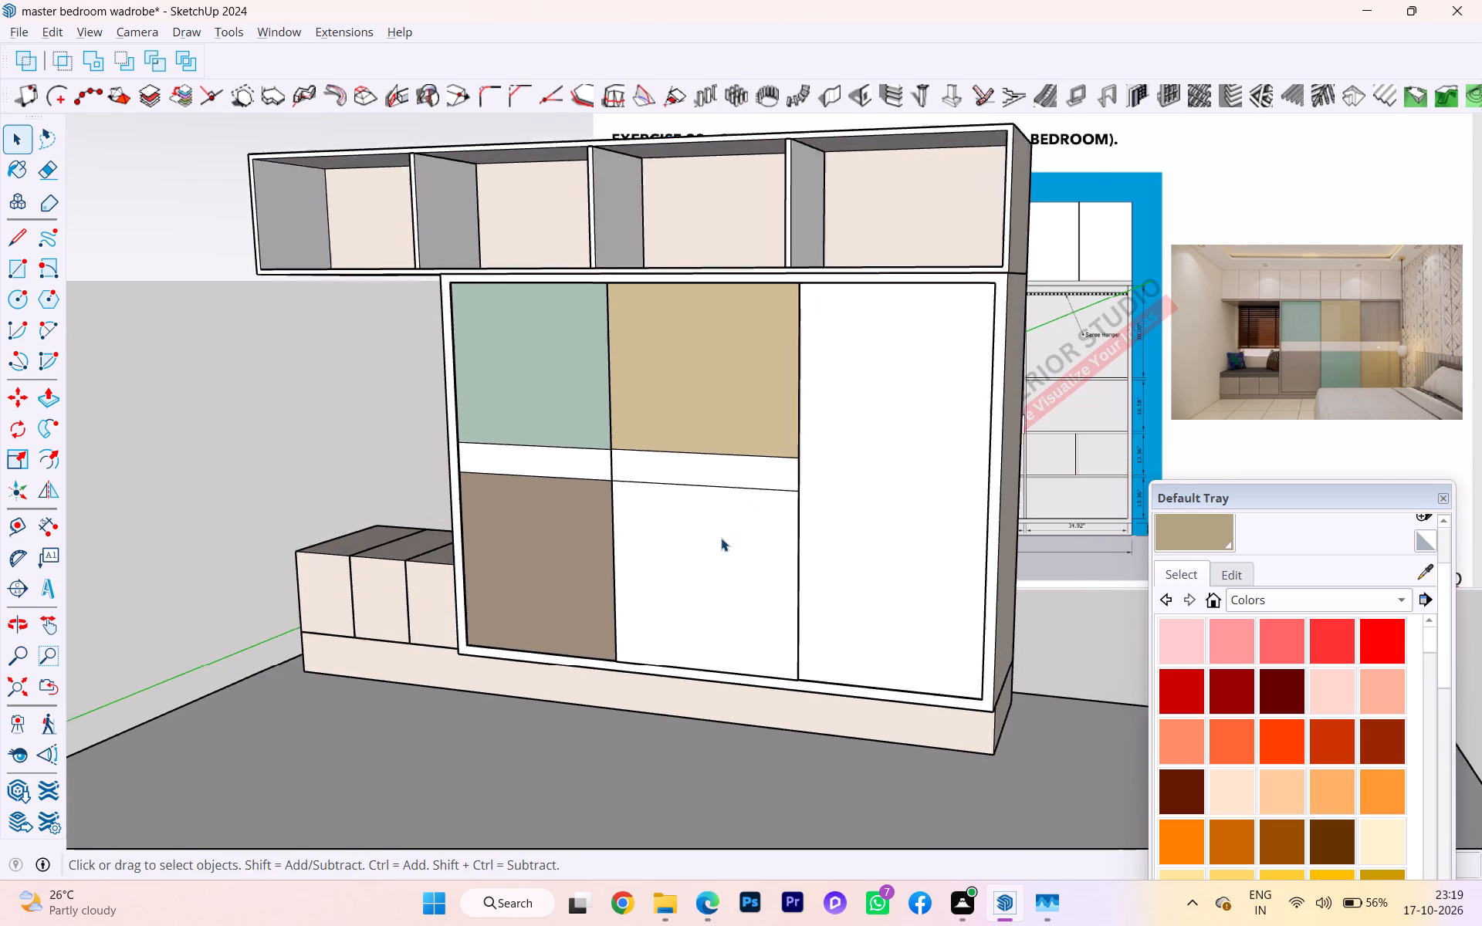
scroll(721, 538, "up", 7)
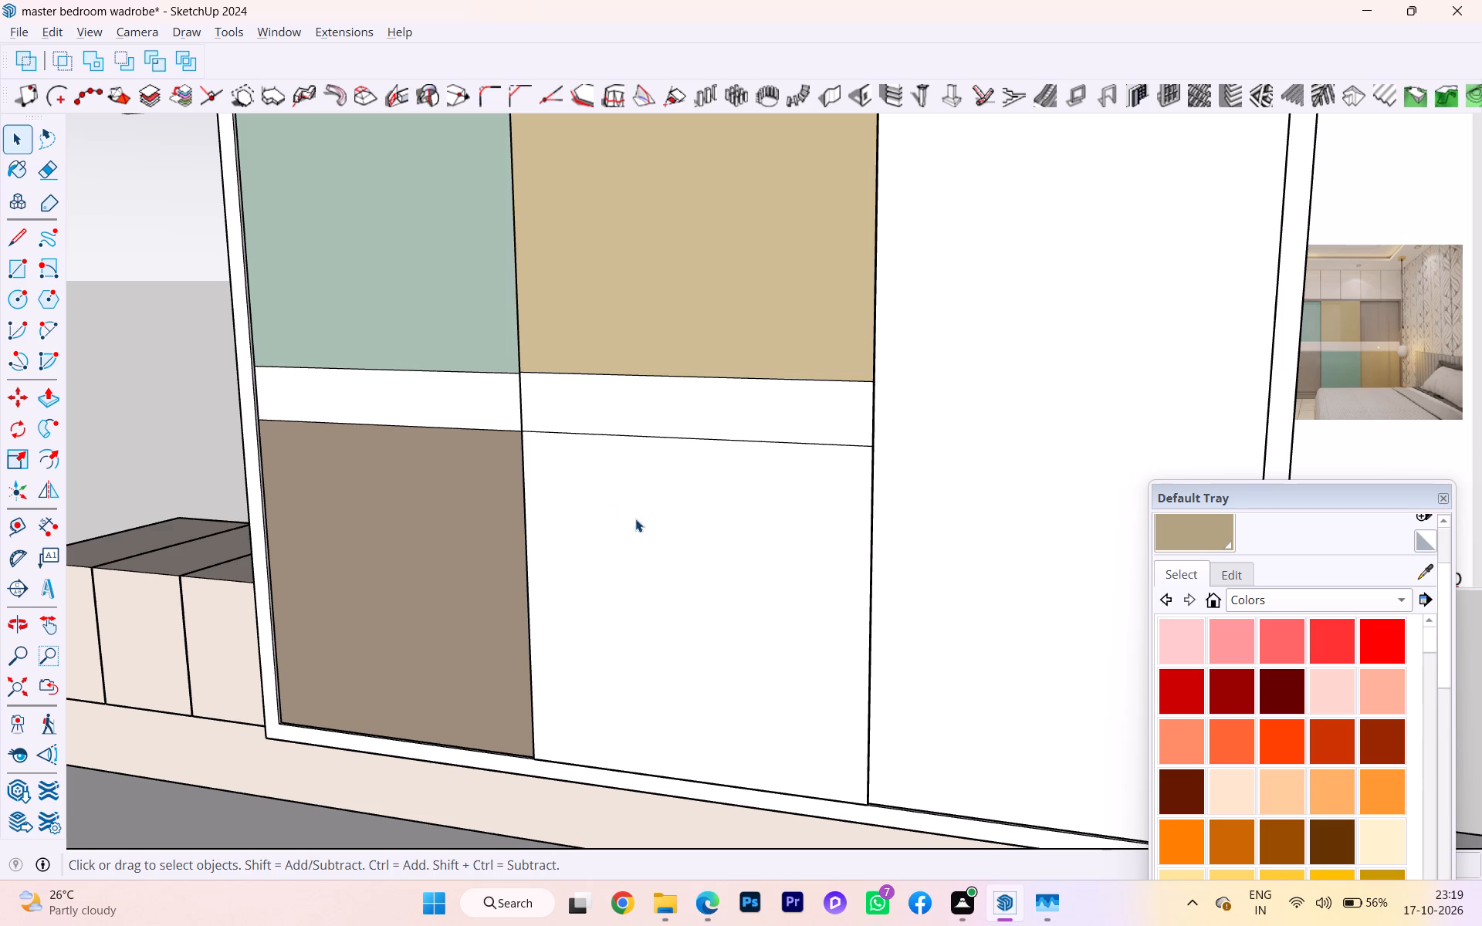
middle_click_drag(635, 519, 993, 533)
scroll(638, 517, "down", 1)
scroll(986, 536, "up", 7)
left_click(653, 532)
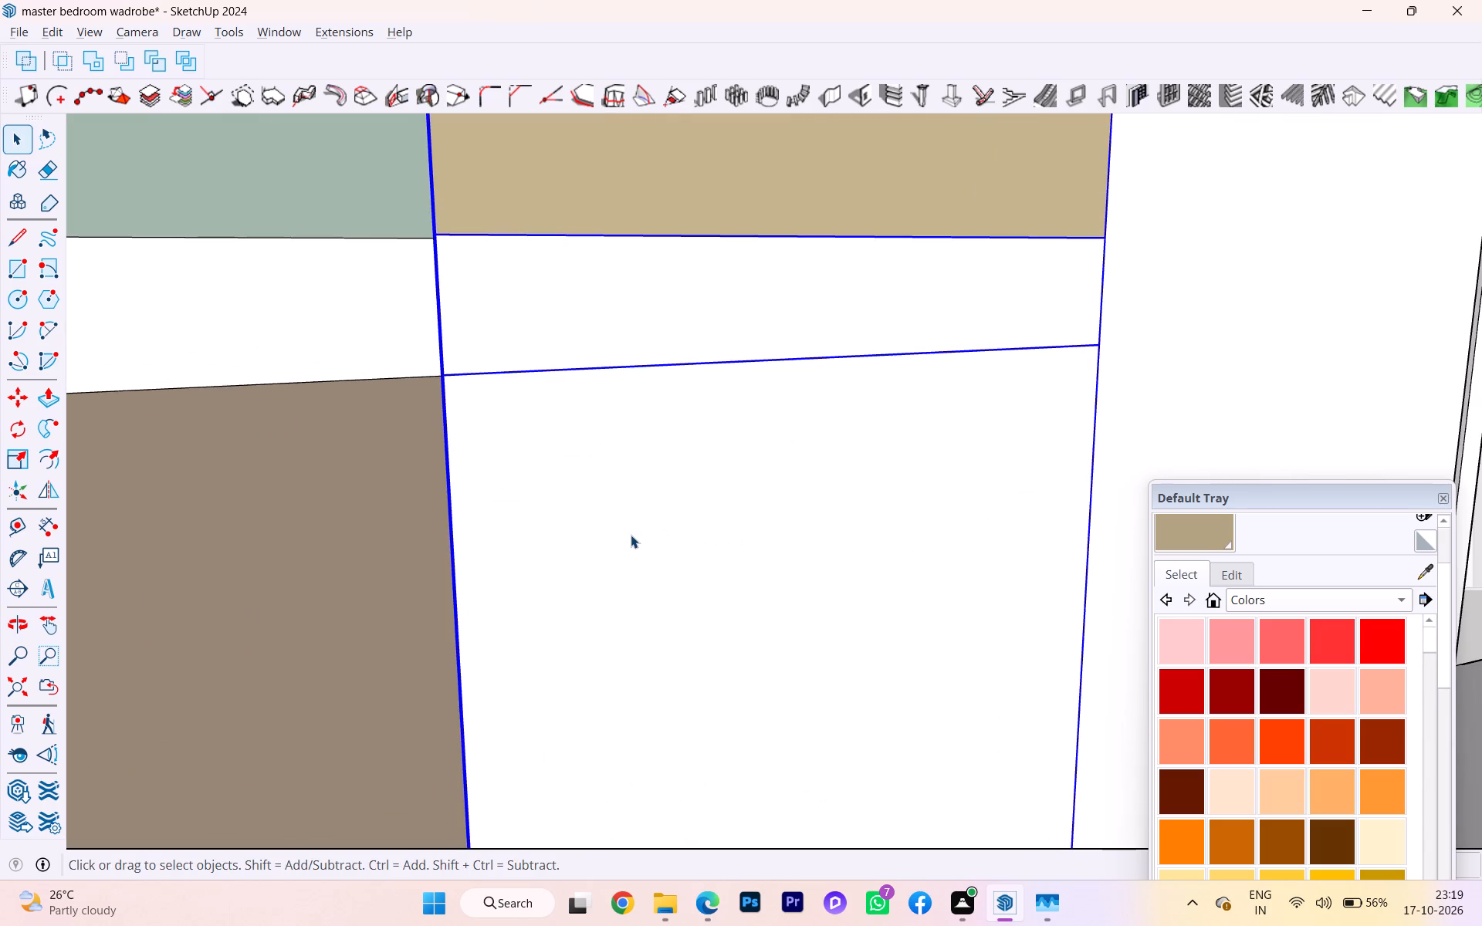
double_click(631, 535)
double_click(627, 540)
scroll(224, 463, "down", 2)
scroll(218, 460, "up", 2)
scroll(218, 459, "down", 6)
scroll(217, 459, "up", 1)
scroll(217, 459, "down", 4)
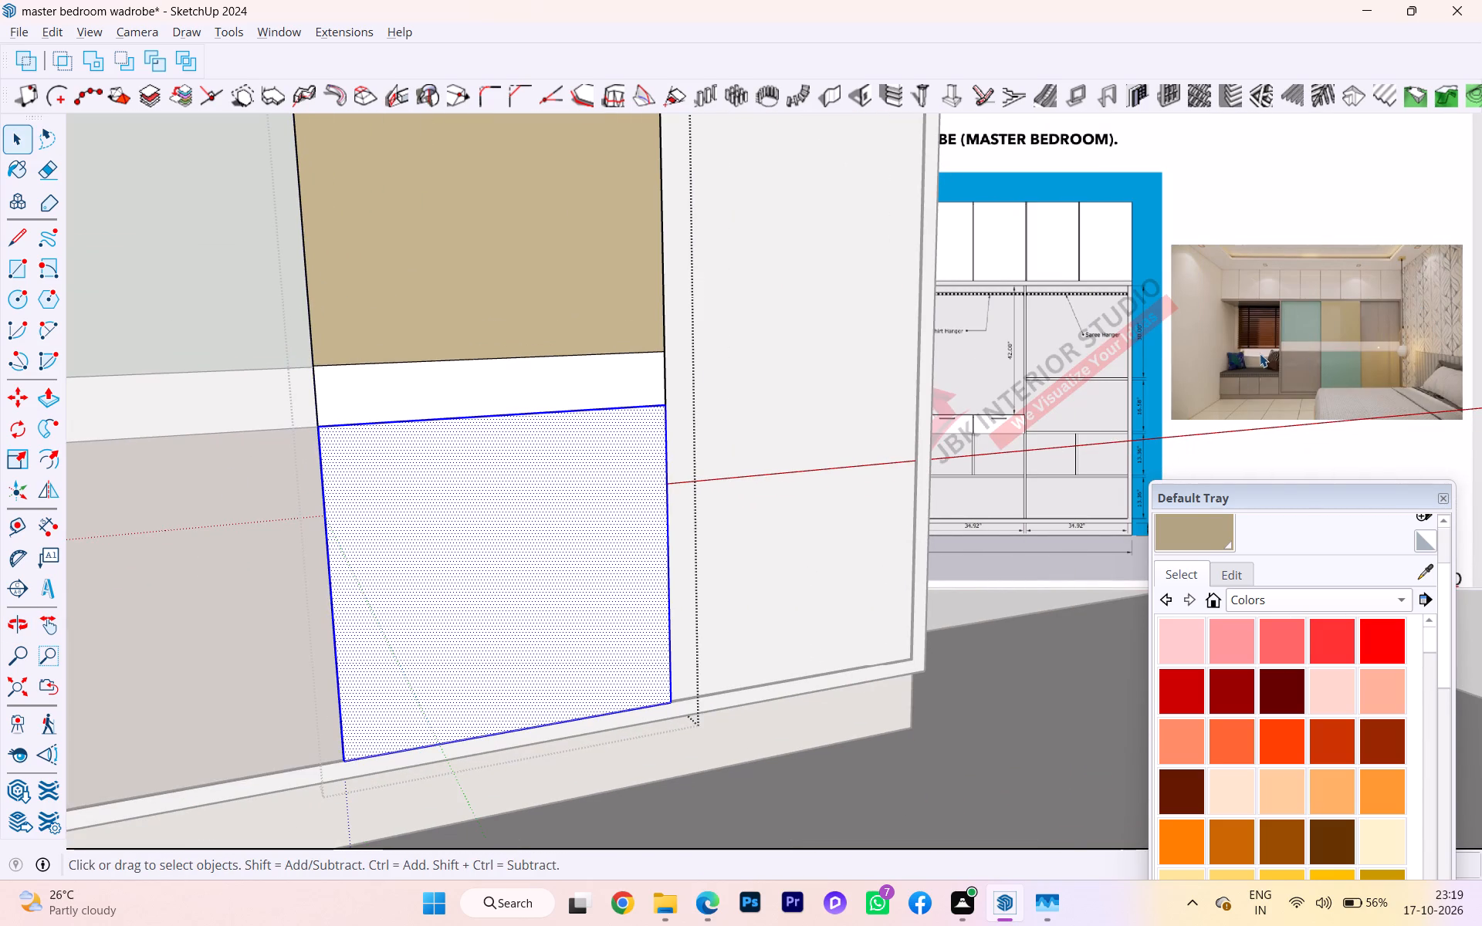
scroll(1238, 573, "down", 2)
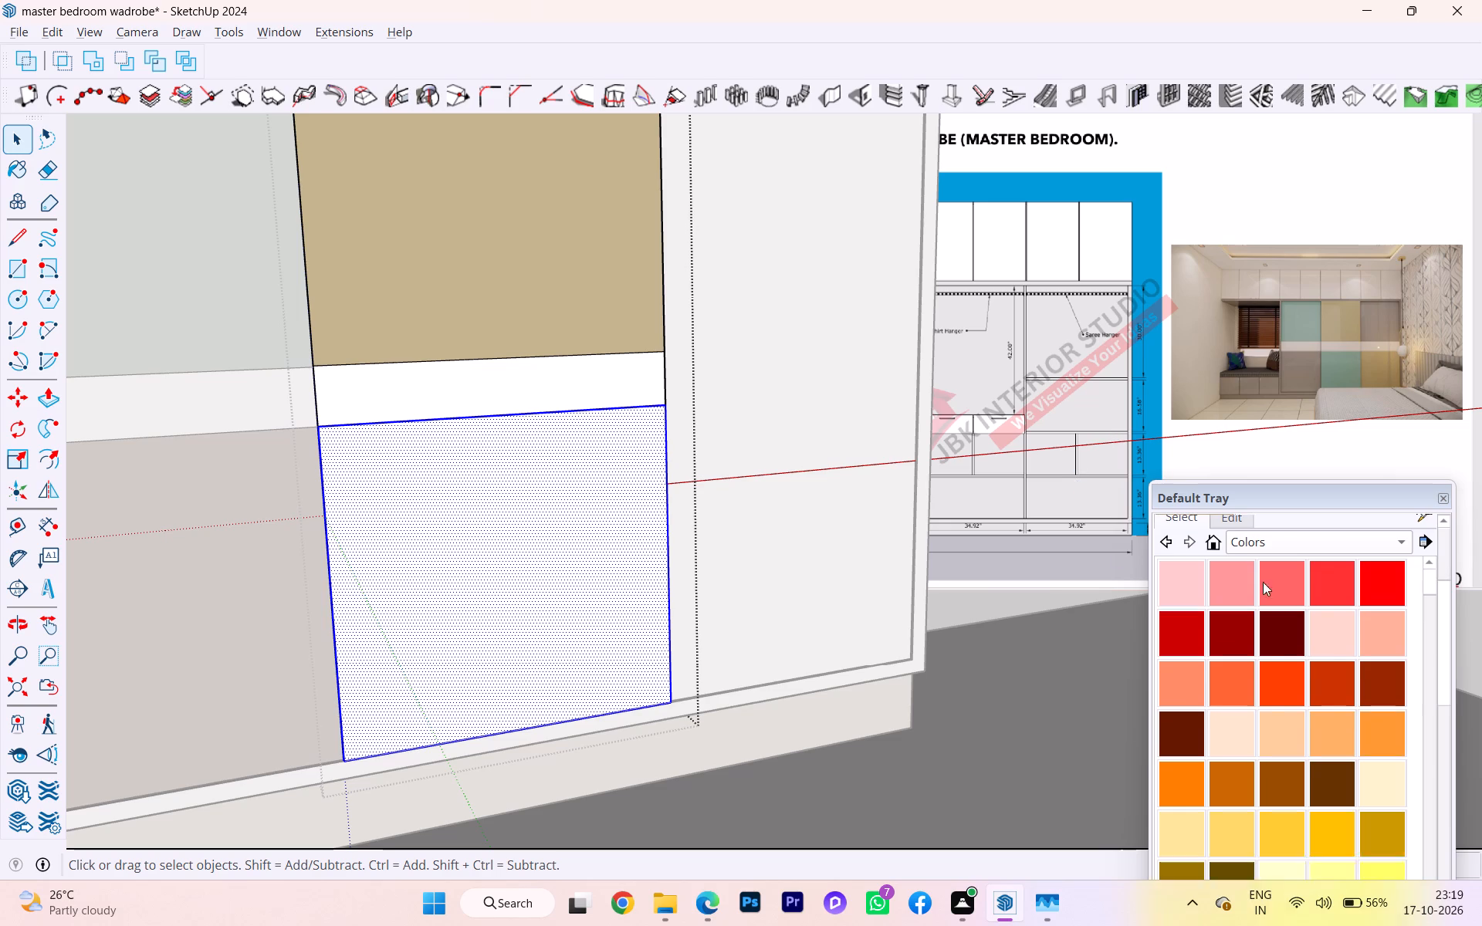
scroll(1263, 582, "down", 1)
scroll(1298, 559, "up", 3)
scroll(674, 550, "down", 1)
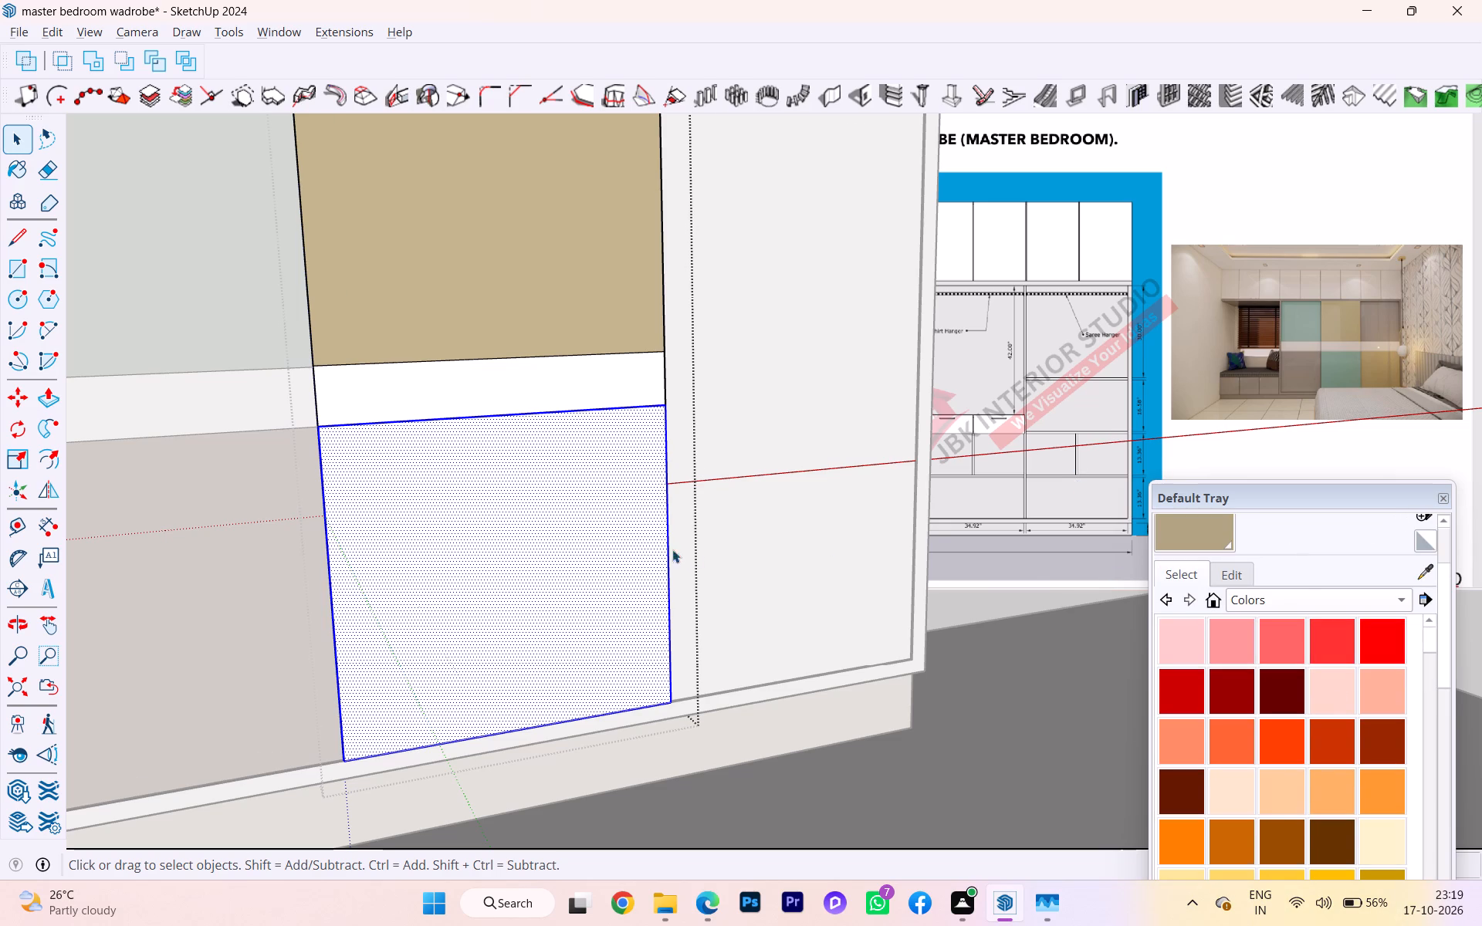
middle_click_drag(672, 549, 982, 531)
scroll(601, 634, "up", 3)
scroll(599, 631, "down", 1)
scroll(598, 630, "up", 4)
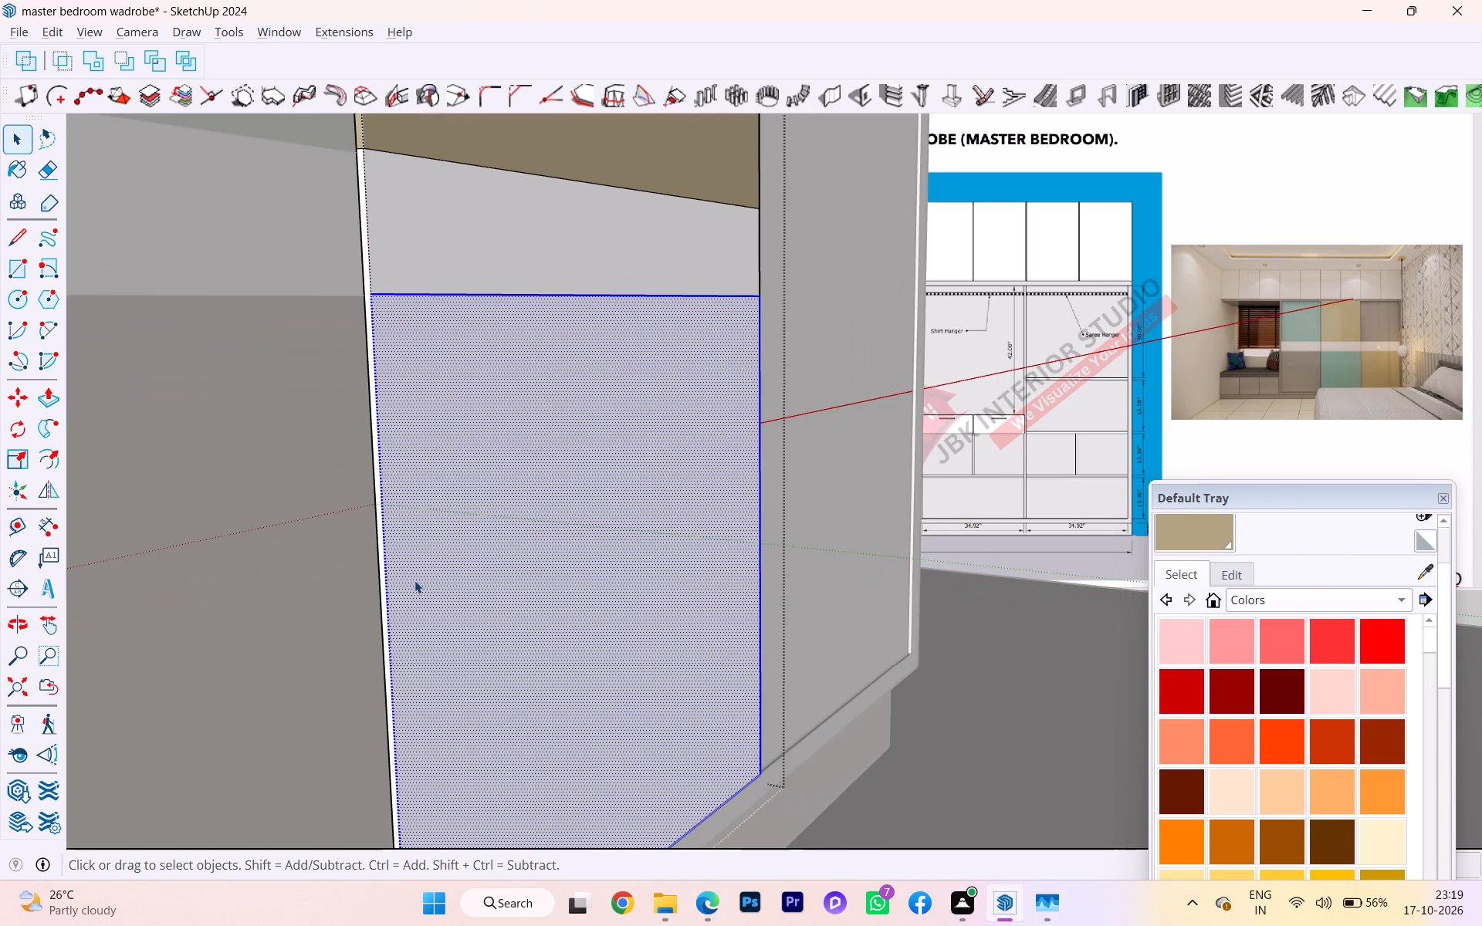
key("l")
scroll(357, 287, "up", 1)
scroll(357, 287, "down", 2)
scroll(357, 287, "up", 2)
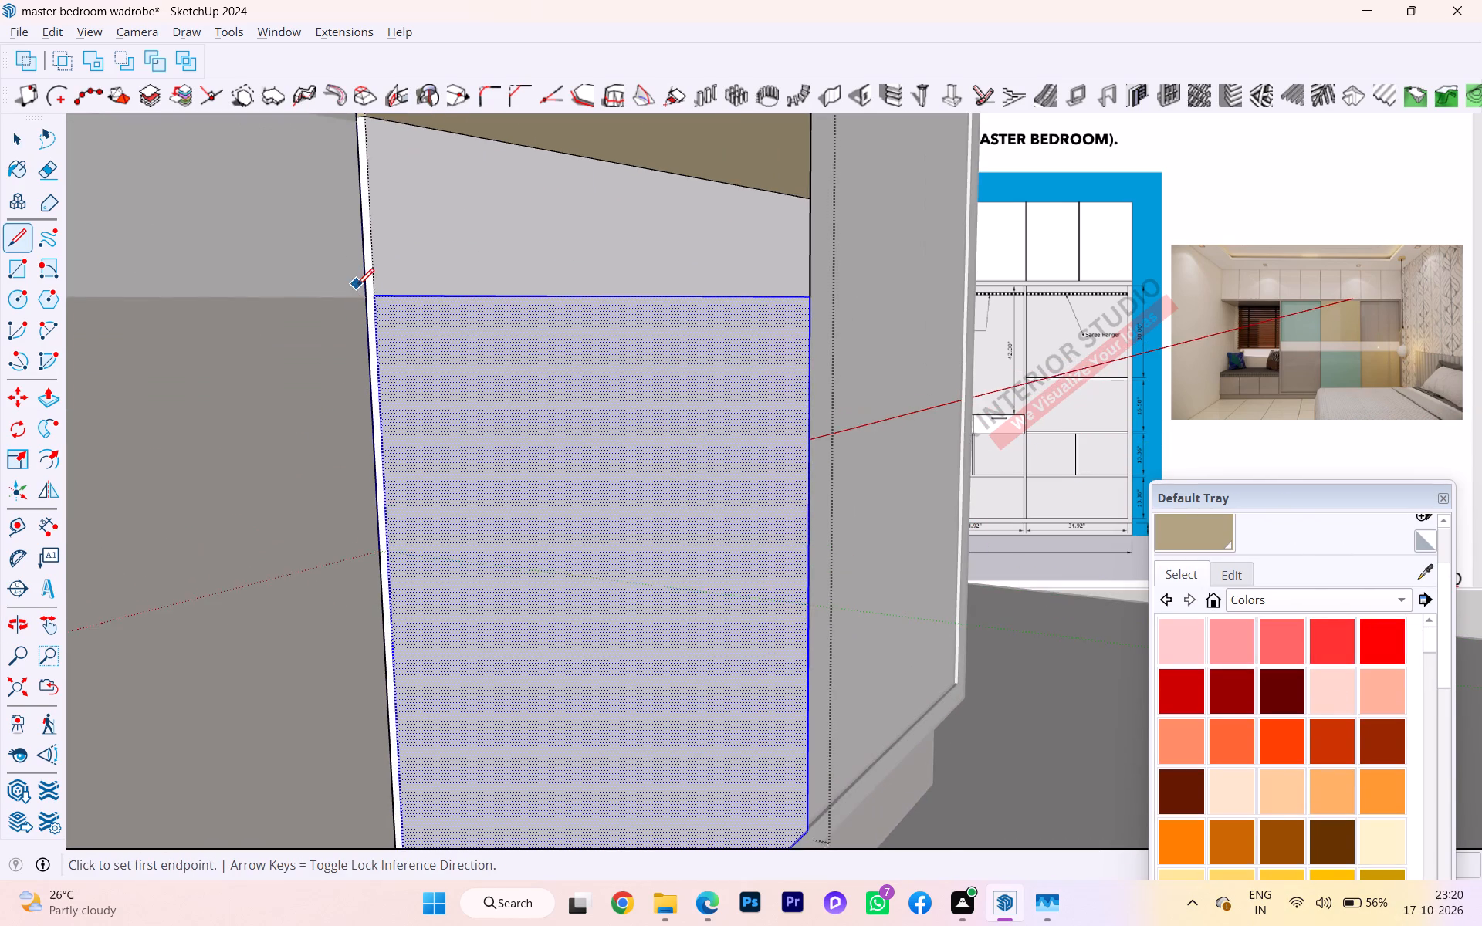
scroll(362, 289, "up", 1)
scroll(364, 291, "down", 2)
scroll(369, 293, "up", 3)
scroll(383, 296, "down", 7)
scroll(383, 296, "up", 5)
left_click(375, 297)
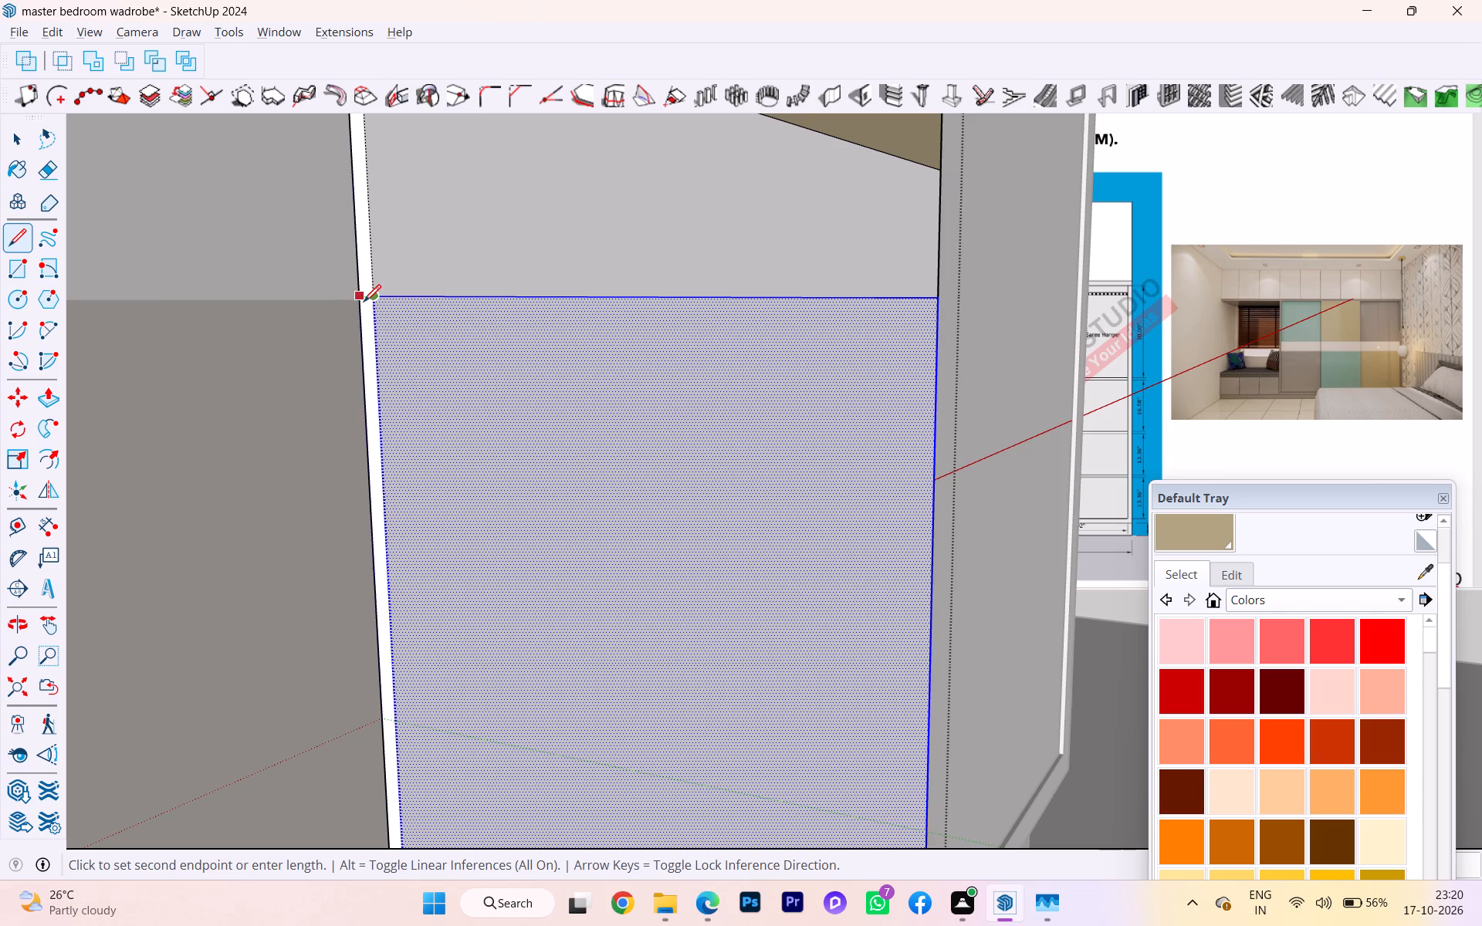
left_click(361, 302)
Draw a matching line across the middle shutter's opposite thickness face, level with the lower section's top edge.
scroll(458, 337, "down", 1)
scroll(460, 340, "up", 1)
scroll(467, 346, "down", 1)
scroll(494, 363, "up", 1)
scroll(500, 366, "down", 1)
scroll(528, 384, "up", 1)
middle_click_drag(469, 397, 0, 473)
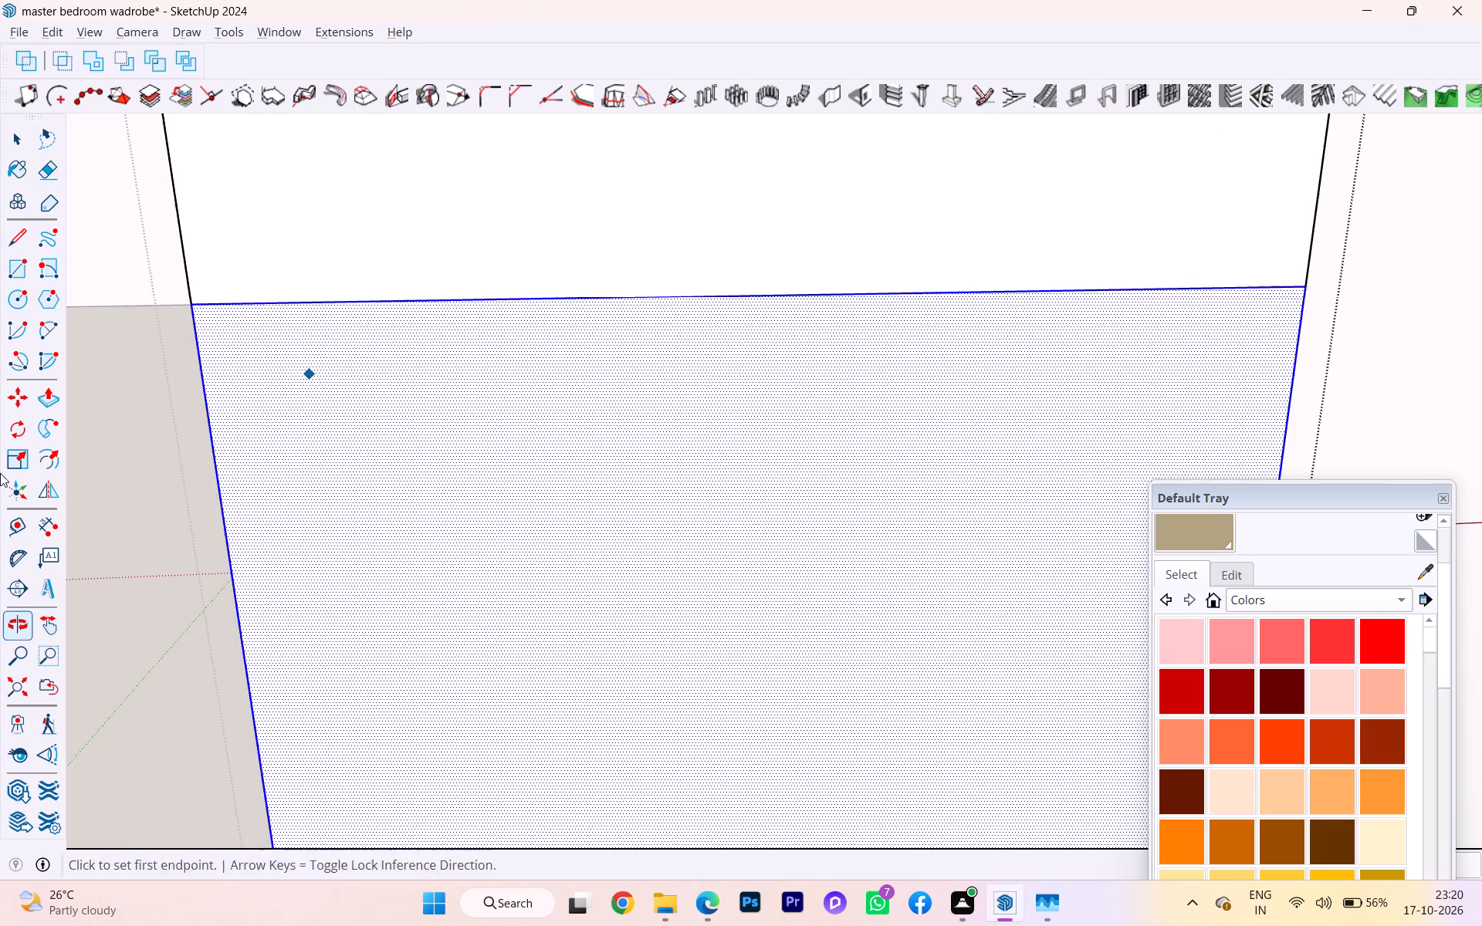
scroll(18, 458, "down", 1)
scroll(18, 454, "up", 3)
scroll(19, 451, "down", 2)
scroll(444, 315, "down", 4)
scroll(133, 367, "up", 1)
scroll(133, 367, "down", 7)
middle_click_drag(628, 369, 400, 384)
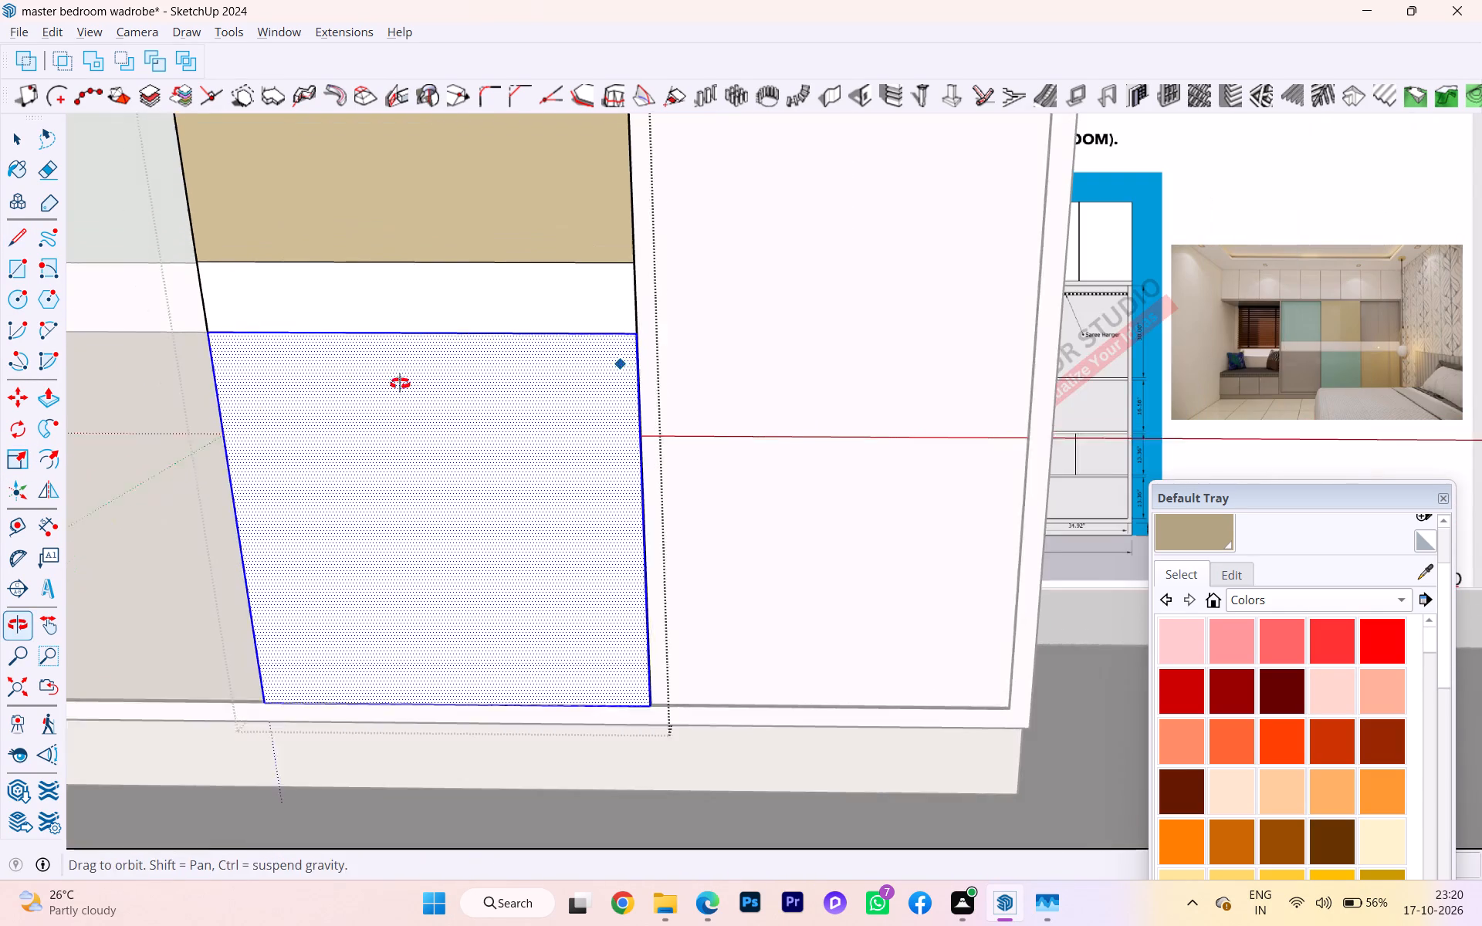
middle_click_drag(400, 384, 255, 394)
scroll(592, 331, "up", 4)
scroll(601, 330, "down", 1)
scroll(602, 330, "up", 4)
scroll(653, 313, "down", 2)
scroll(653, 313, "up", 17)
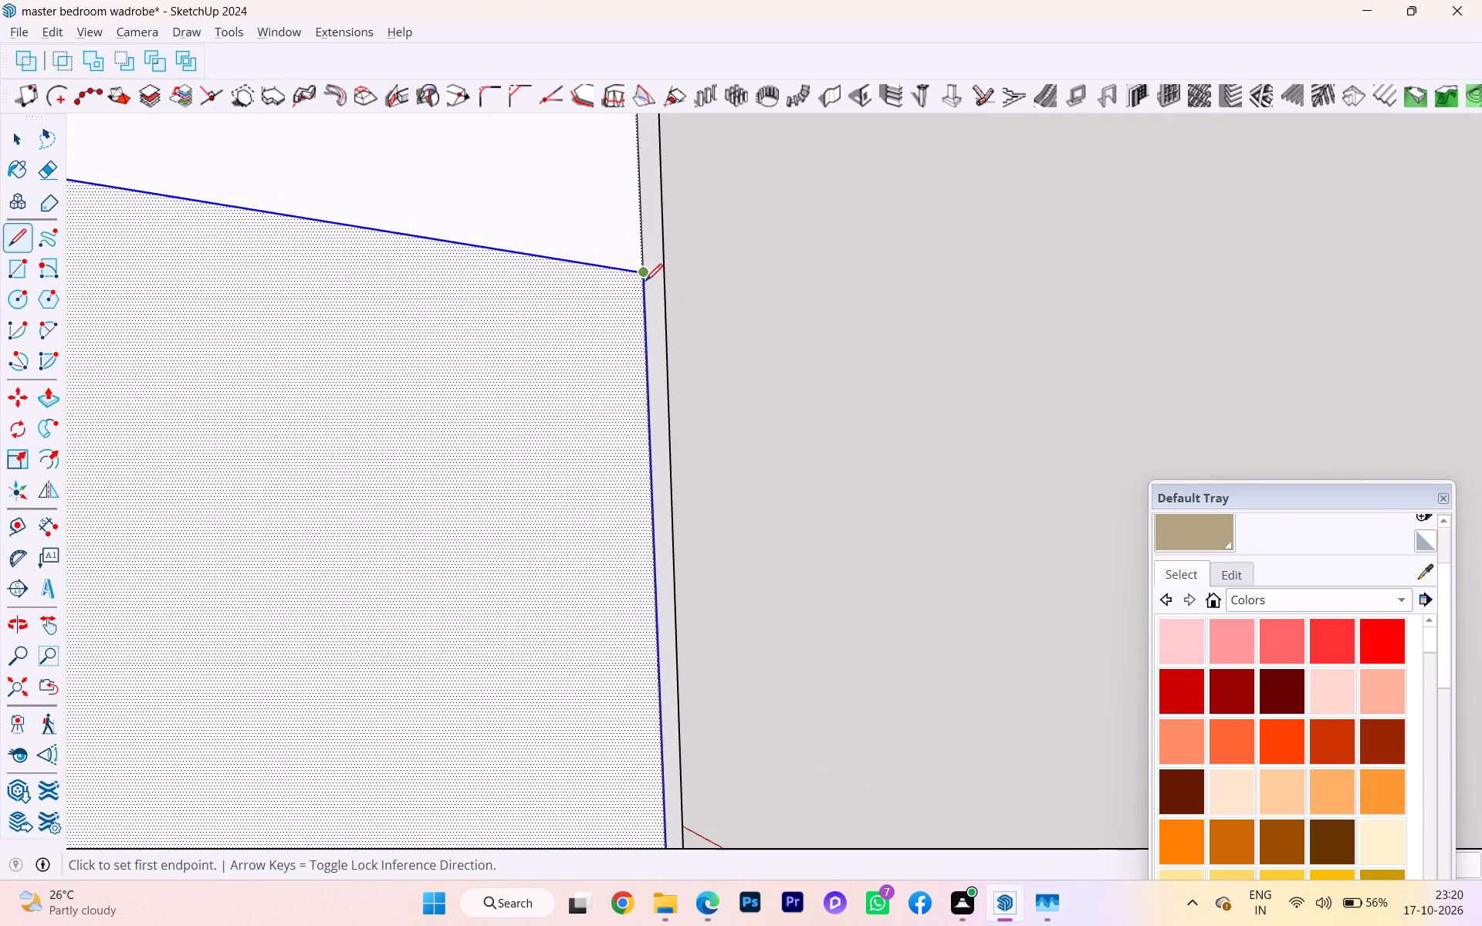
left_click(644, 277)
left_click(665, 263)
scroll(672, 251, "down", 3)
key("space")
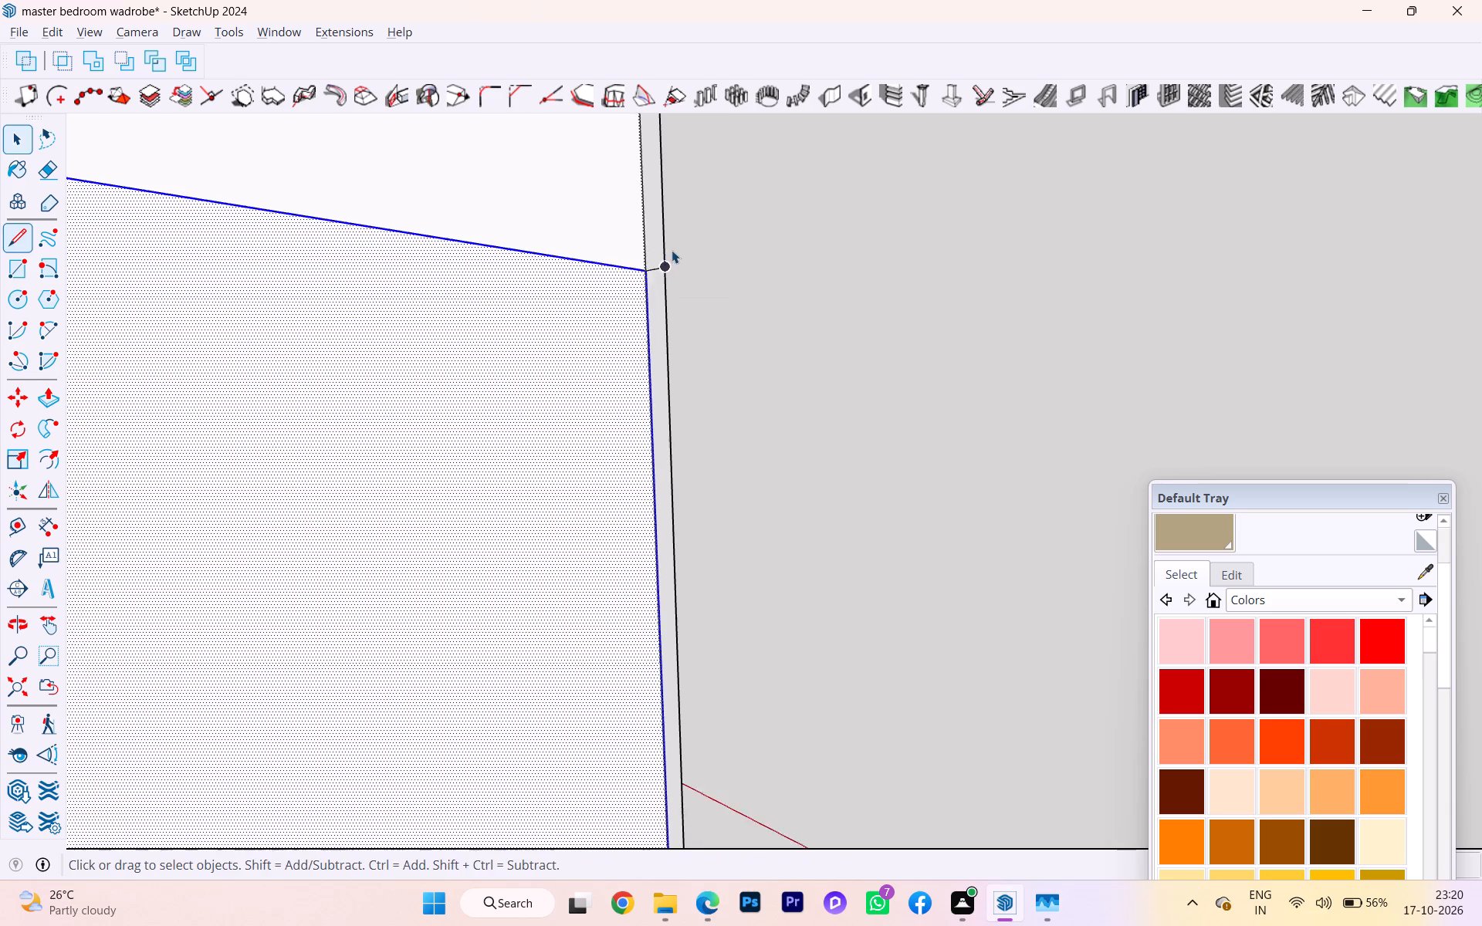
Paint the middle shutter's lower section, front and both thickness faces, with the green sampled from the bench-side shutter's upper section, and close the group.
scroll(672, 250, "down", 1)
scroll(672, 250, "up", 1)
scroll(672, 250, "down", 4)
scroll(674, 246, "up", 3)
scroll(674, 246, "down", 1)
scroll(675, 246, "up", 6)
scroll(675, 246, "down", 9)
scroll(672, 336, "up", 8)
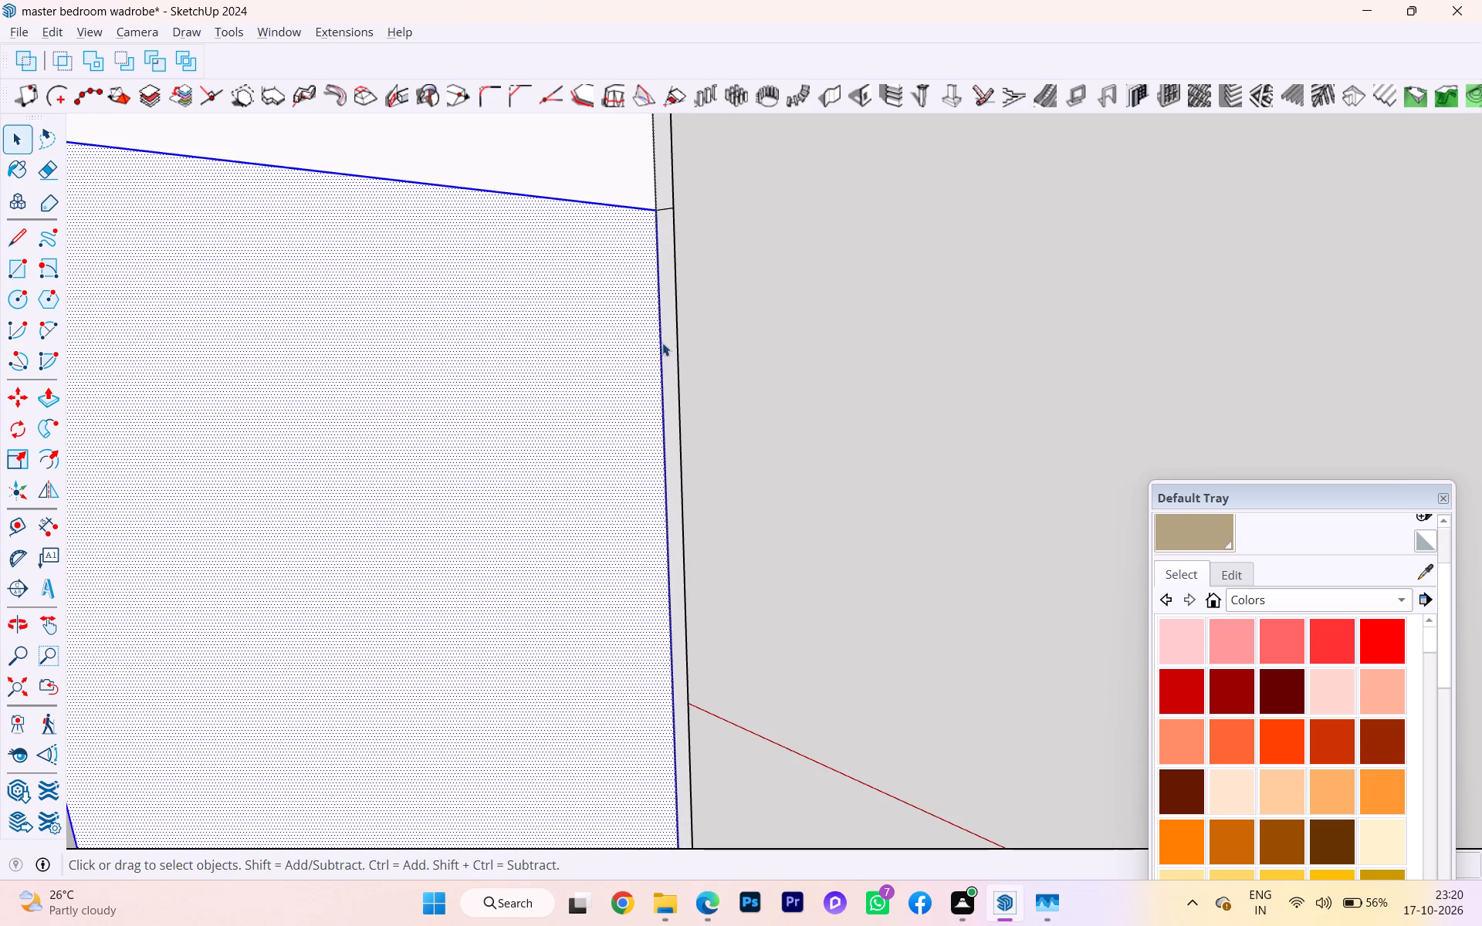
left_click(671, 336)
left_click(629, 348, "ctrl")
scroll(456, 363, "down", 4, "ctrl")
scroll(455, 363, "up", 3)
scroll(455, 363, "down", 2)
scroll(584, 340, "up", 3)
scroll(584, 340, "down", 1)
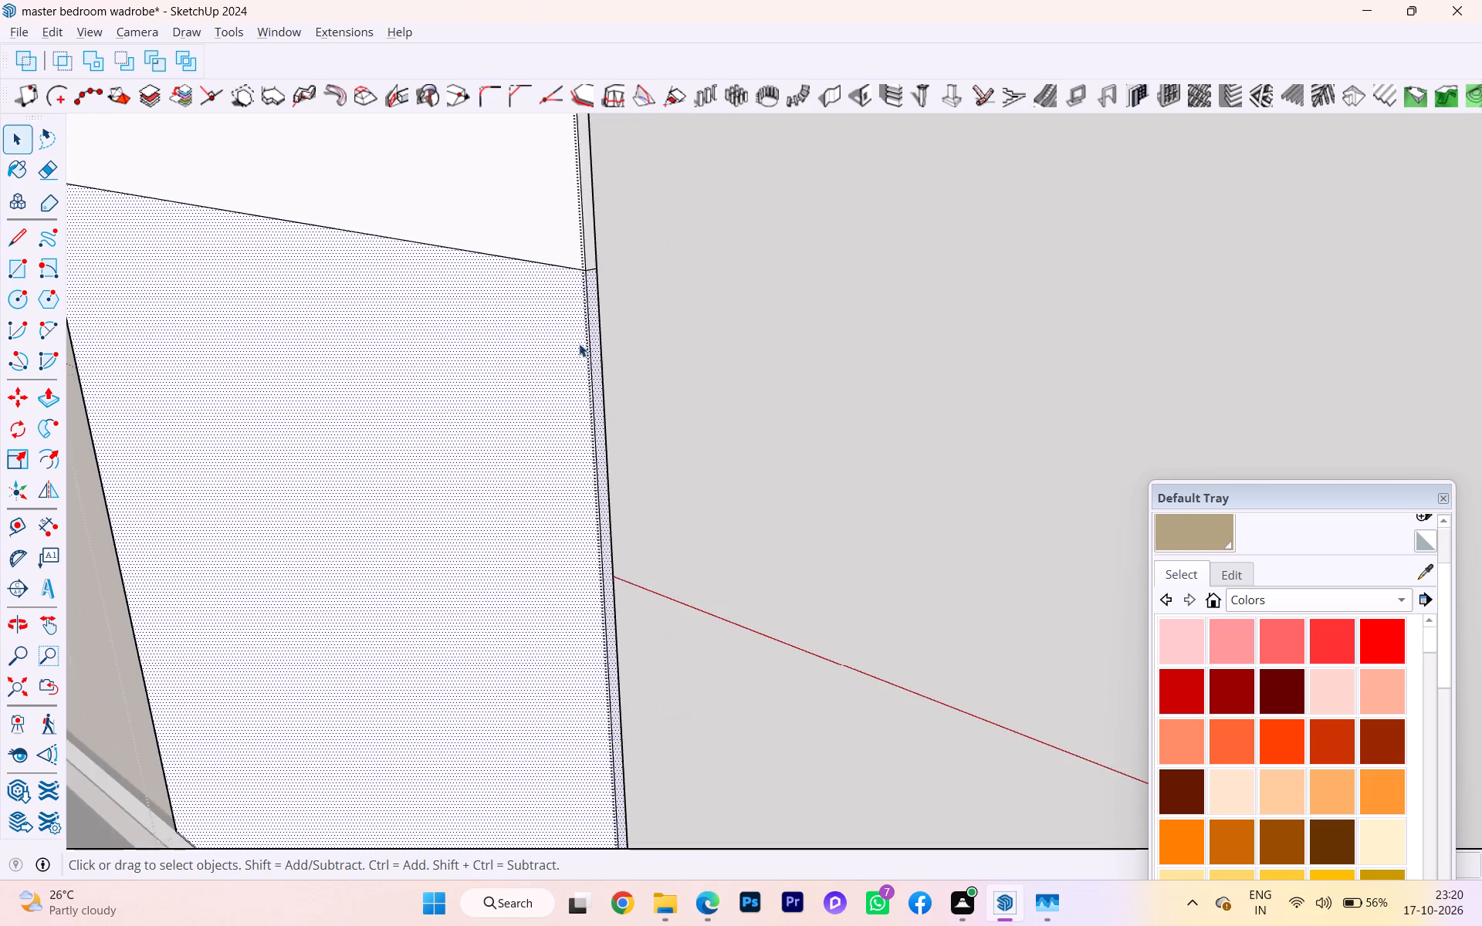
middle_click_drag(550, 347, 651, 336)
scroll(550, 347, "down", 1)
double_click(617, 353)
middle_click_drag(667, 350, 428, 400)
scroll(450, 392, "down", 1, "ctrl")
scroll(472, 389, "up", 3, "ctrl")
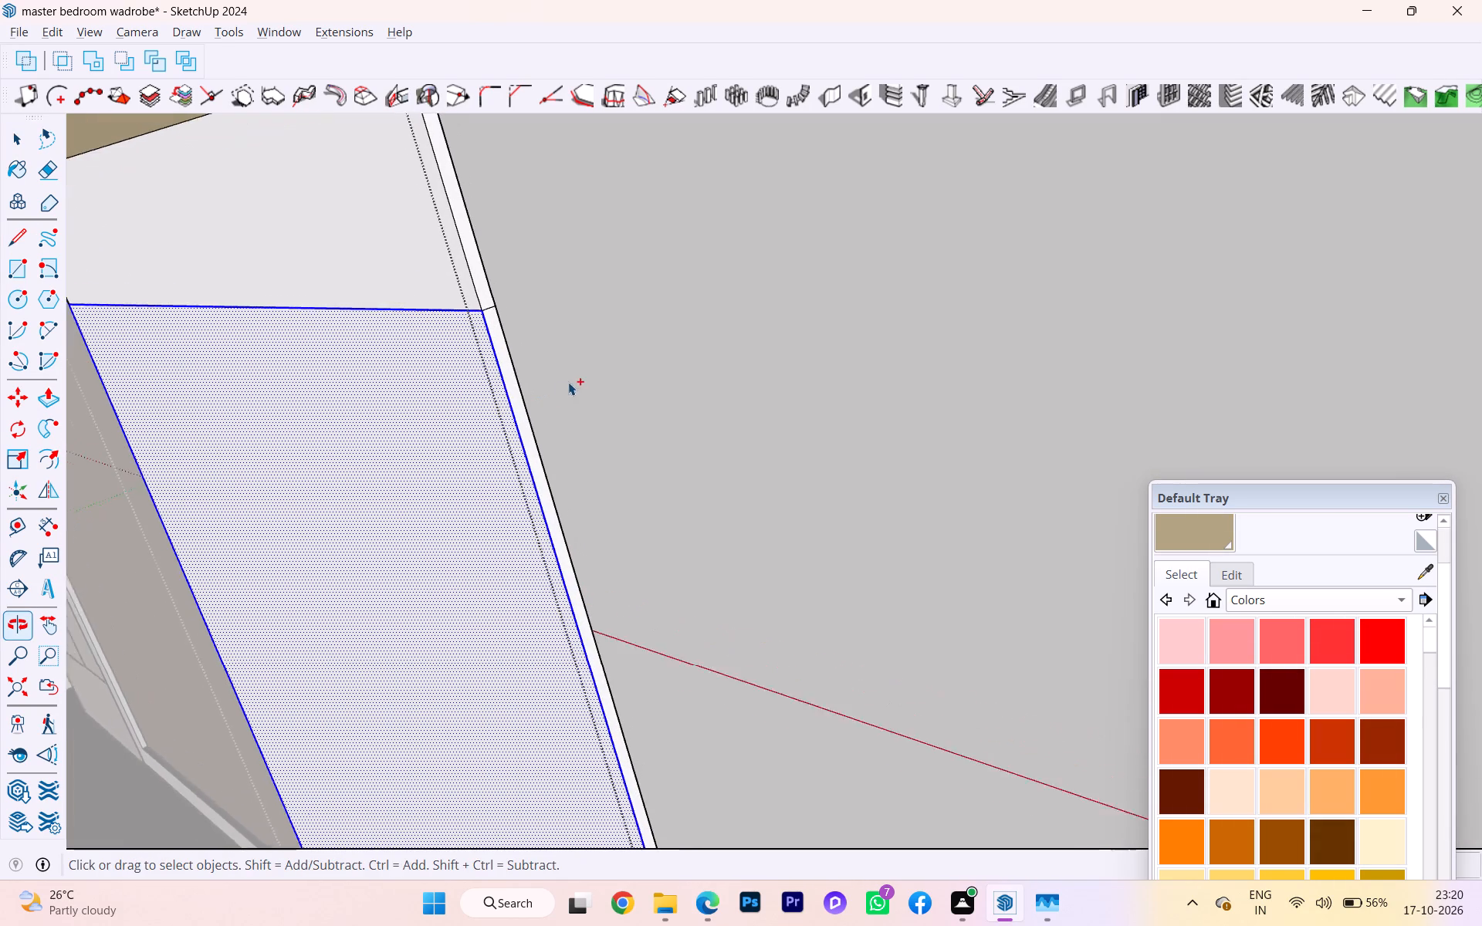
scroll(568, 382, "up", 1, "ctrl")
left_click(506, 384, "ctrl")
double_click(502, 373, "ctrl")
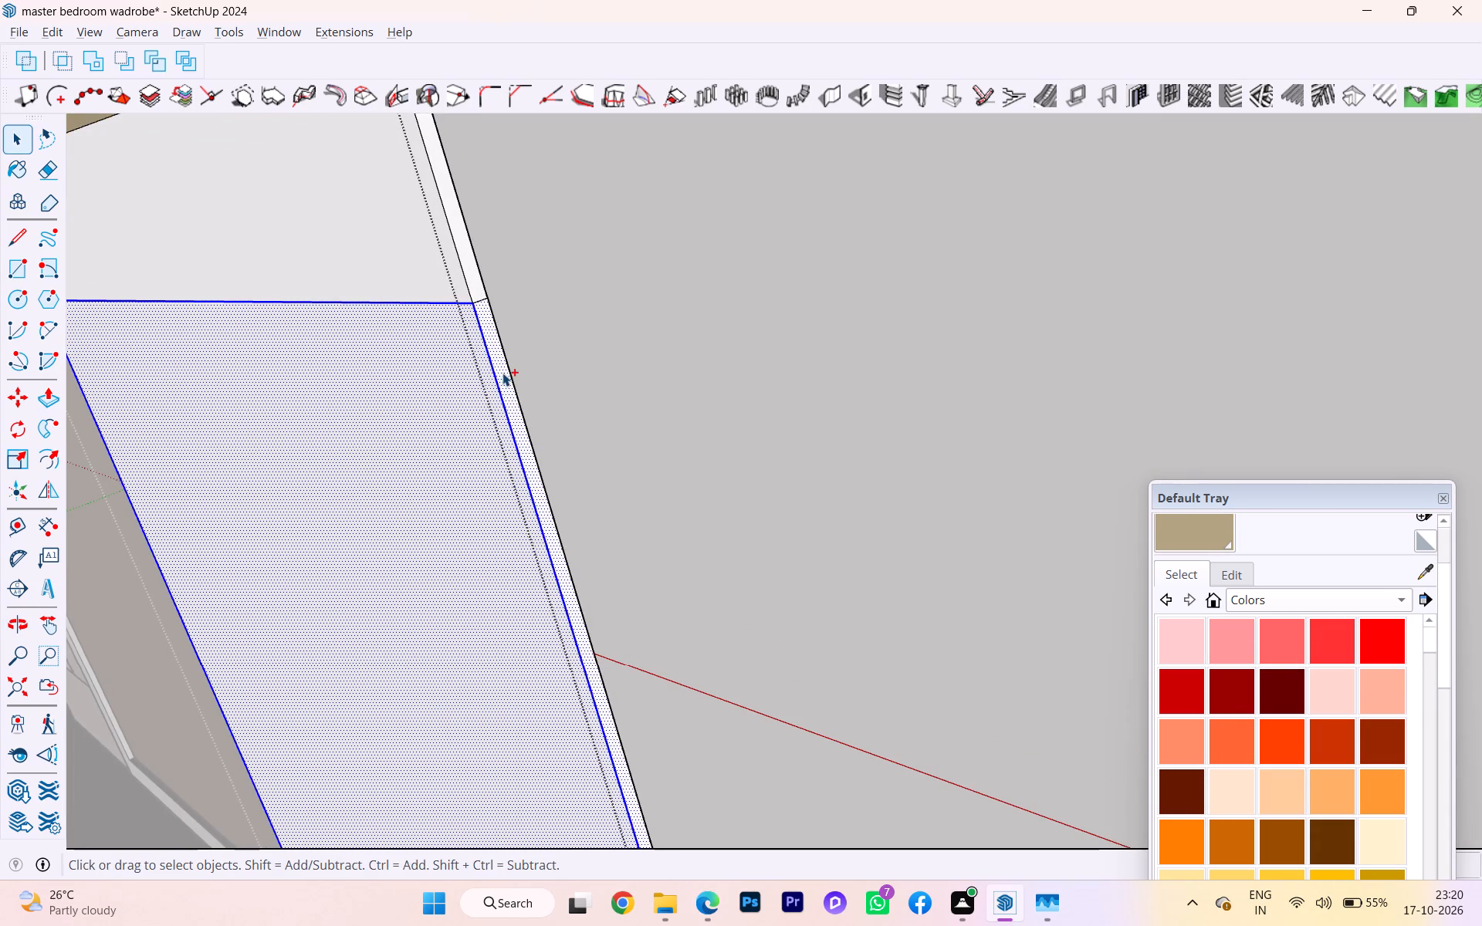
scroll(667, 311, "down", 7)
scroll(807, 293, "up", 2)
scroll(810, 293, "down", 4)
scroll(272, 424, "down", 1)
middle_click_drag(272, 424, 749, 370)
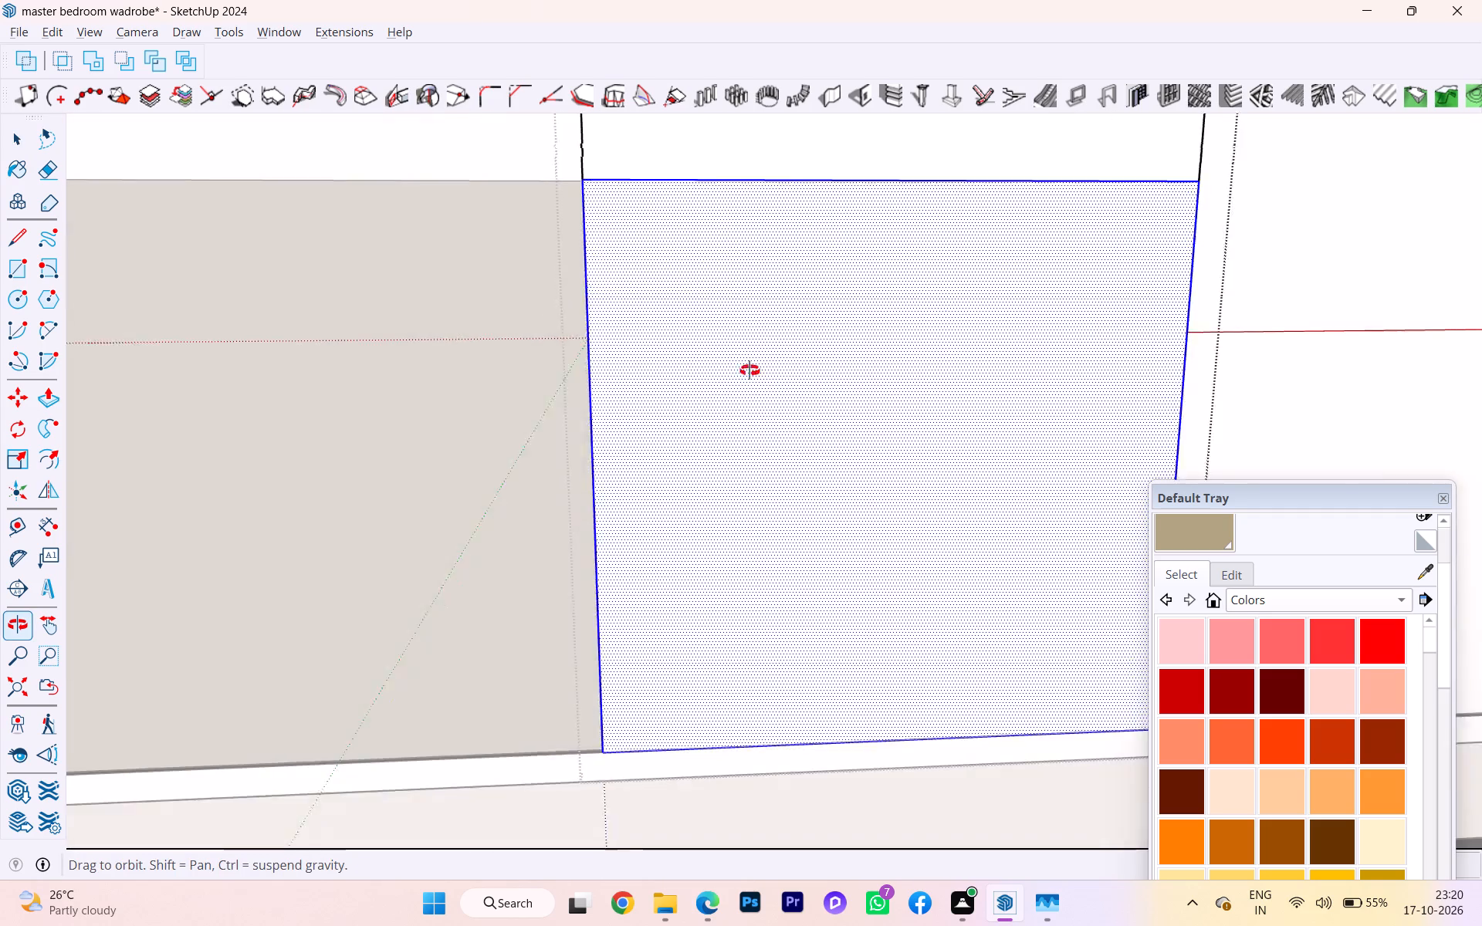
middle_click_drag(749, 370, 802, 377)
middle_click_drag(672, 415, 892, 444)
scroll(880, 438, "down", 1)
scroll(893, 445, "up", 6)
scroll(772, 370, "down", 1)
scroll(772, 370, "up", 2)
scroll(772, 370, "down", 2)
scroll(772, 370, "up", 7)
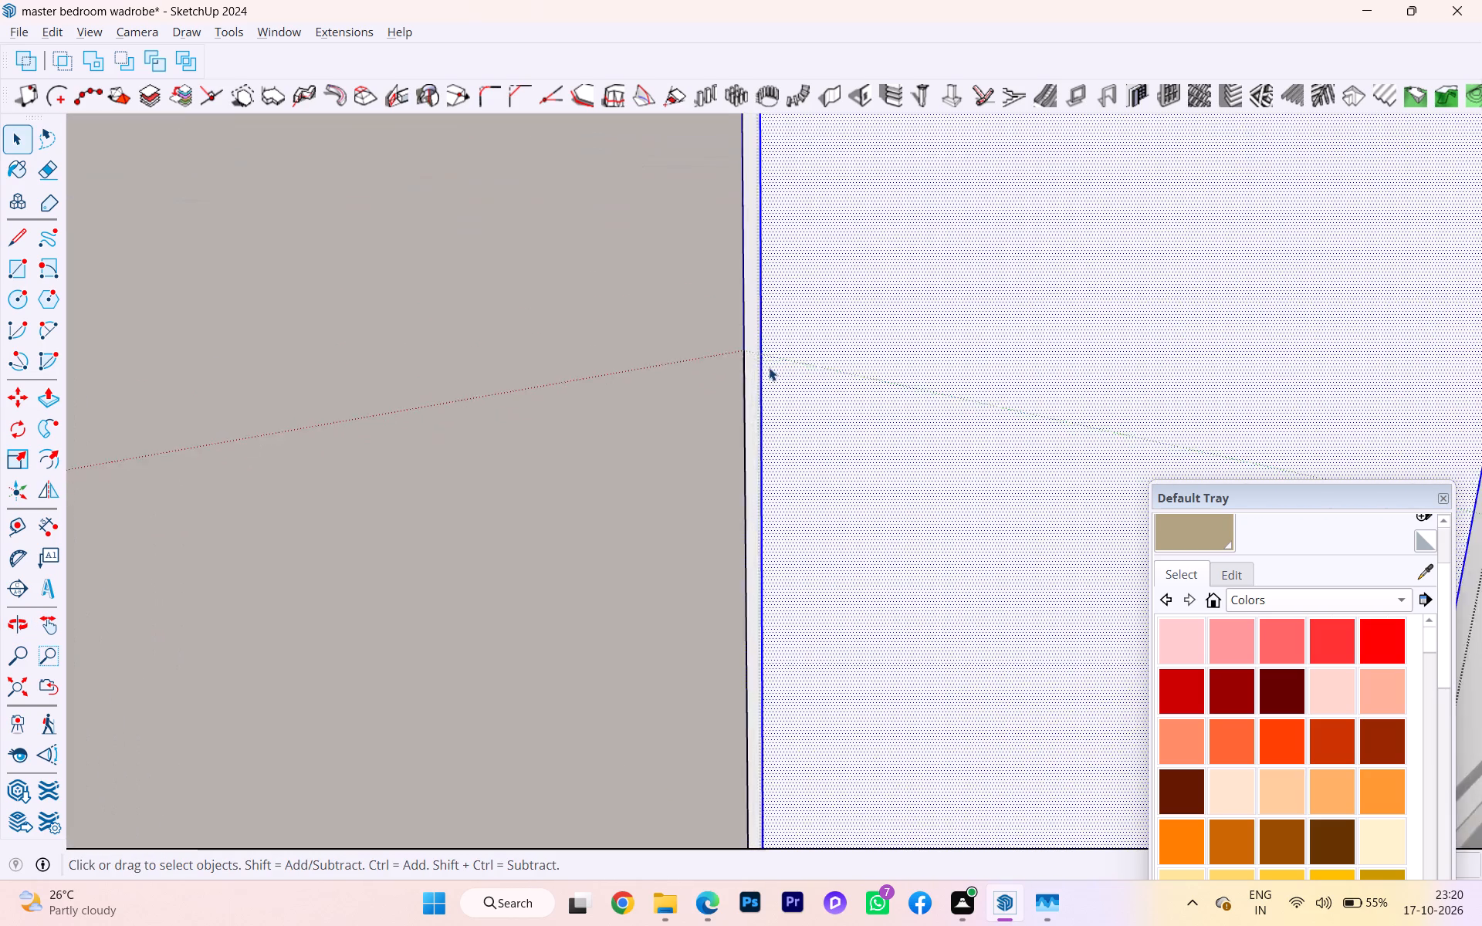
scroll(769, 367, "up", 5)
scroll(750, 366, "down", 3)
scroll(750, 366, "up", 3)
double_click(749, 366, "ctrl")
scroll(563, 380, "down", 4)
scroll(496, 387, "up", 3)
scroll(489, 388, "down", 5)
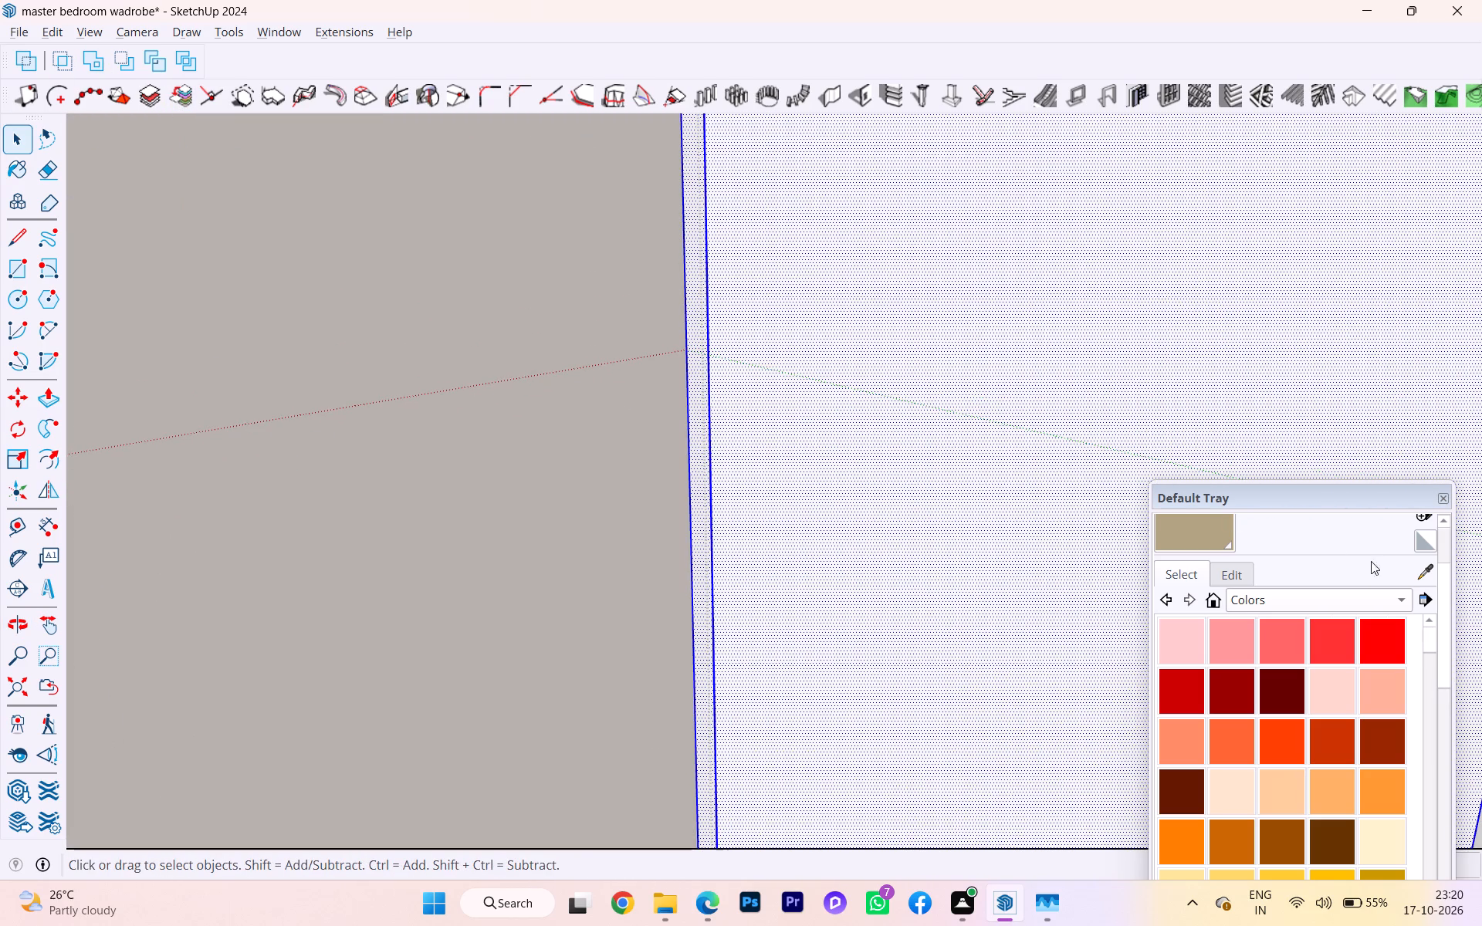
left_click(1425, 567)
scroll(767, 427, "down", 2)
scroll(765, 428, "up", 1)
scroll(765, 428, "down", 7)
scroll(388, 438, "down", 9)
scroll(388, 438, "up", 3)
scroll(388, 438, "down", 2)
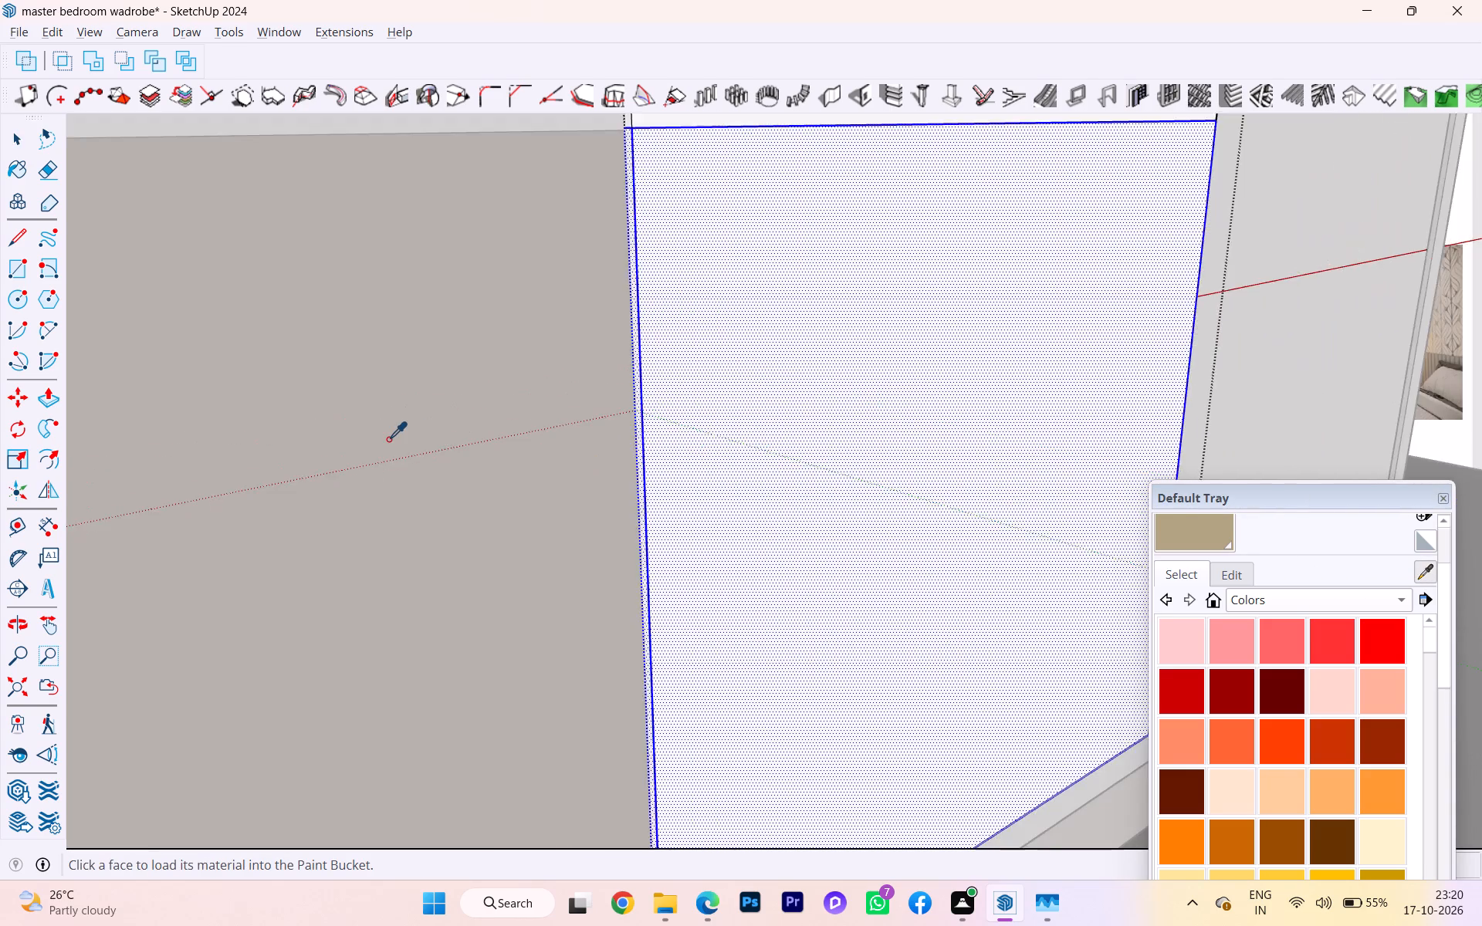
scroll(388, 439, "down", 2)
scroll(388, 439, "up", 2)
scroll(388, 439, "down", 6)
scroll(412, 424, "up", 2)
scroll(412, 424, "down", 1)
scroll(414, 421, "up", 1)
scroll(420, 404, "down", 2)
scroll(420, 404, "up", 3)
scroll(420, 404, "down", 9)
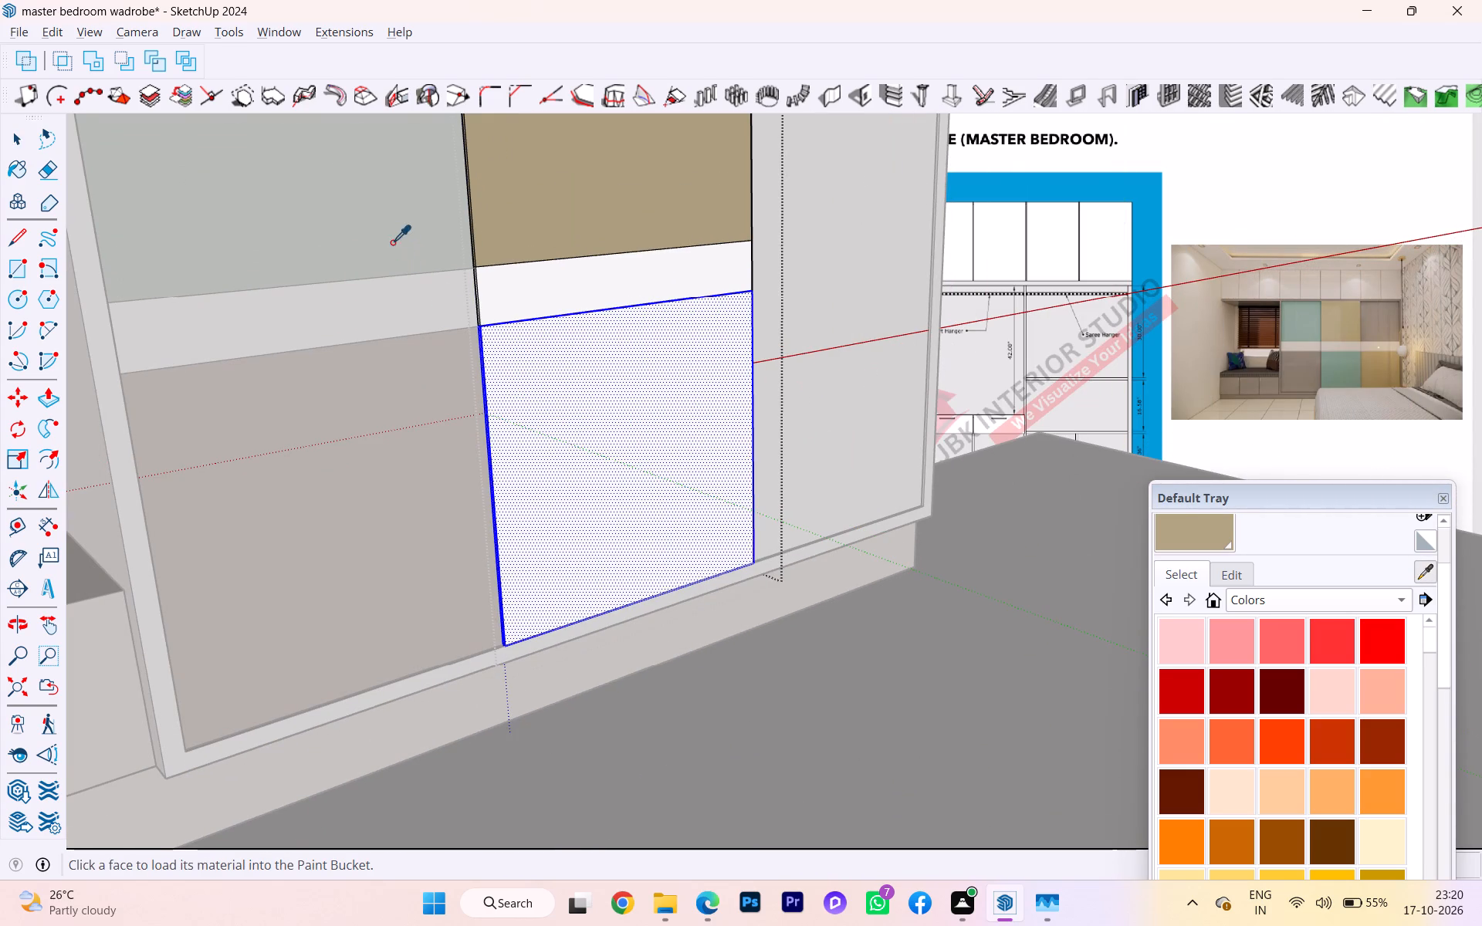
left_click(392, 242)
left_click(600, 396)
key("space")
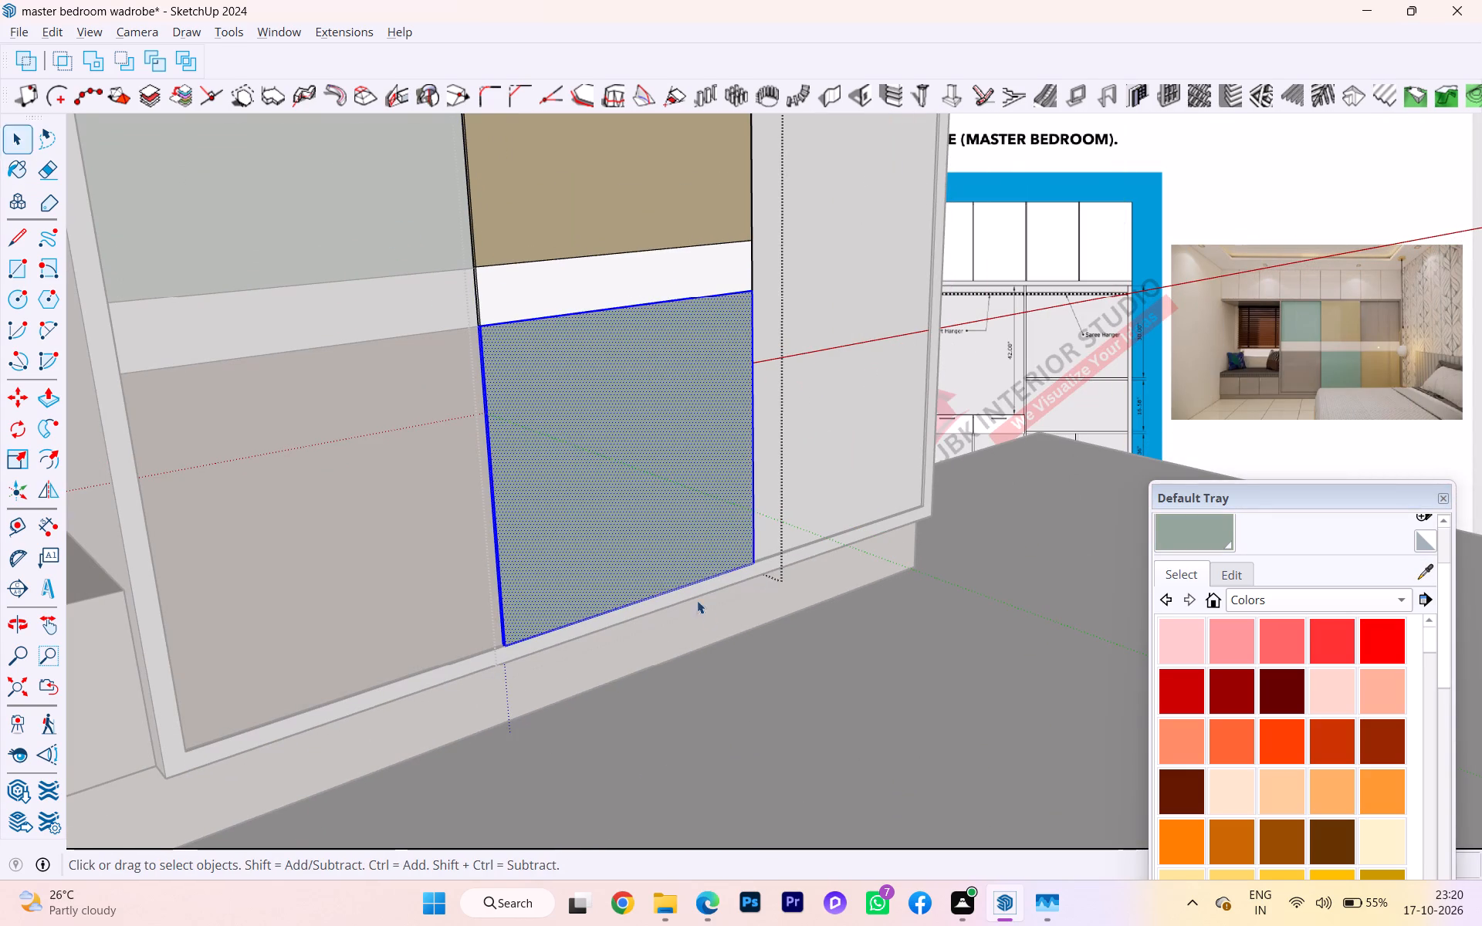
key("space")
left_click(780, 700)
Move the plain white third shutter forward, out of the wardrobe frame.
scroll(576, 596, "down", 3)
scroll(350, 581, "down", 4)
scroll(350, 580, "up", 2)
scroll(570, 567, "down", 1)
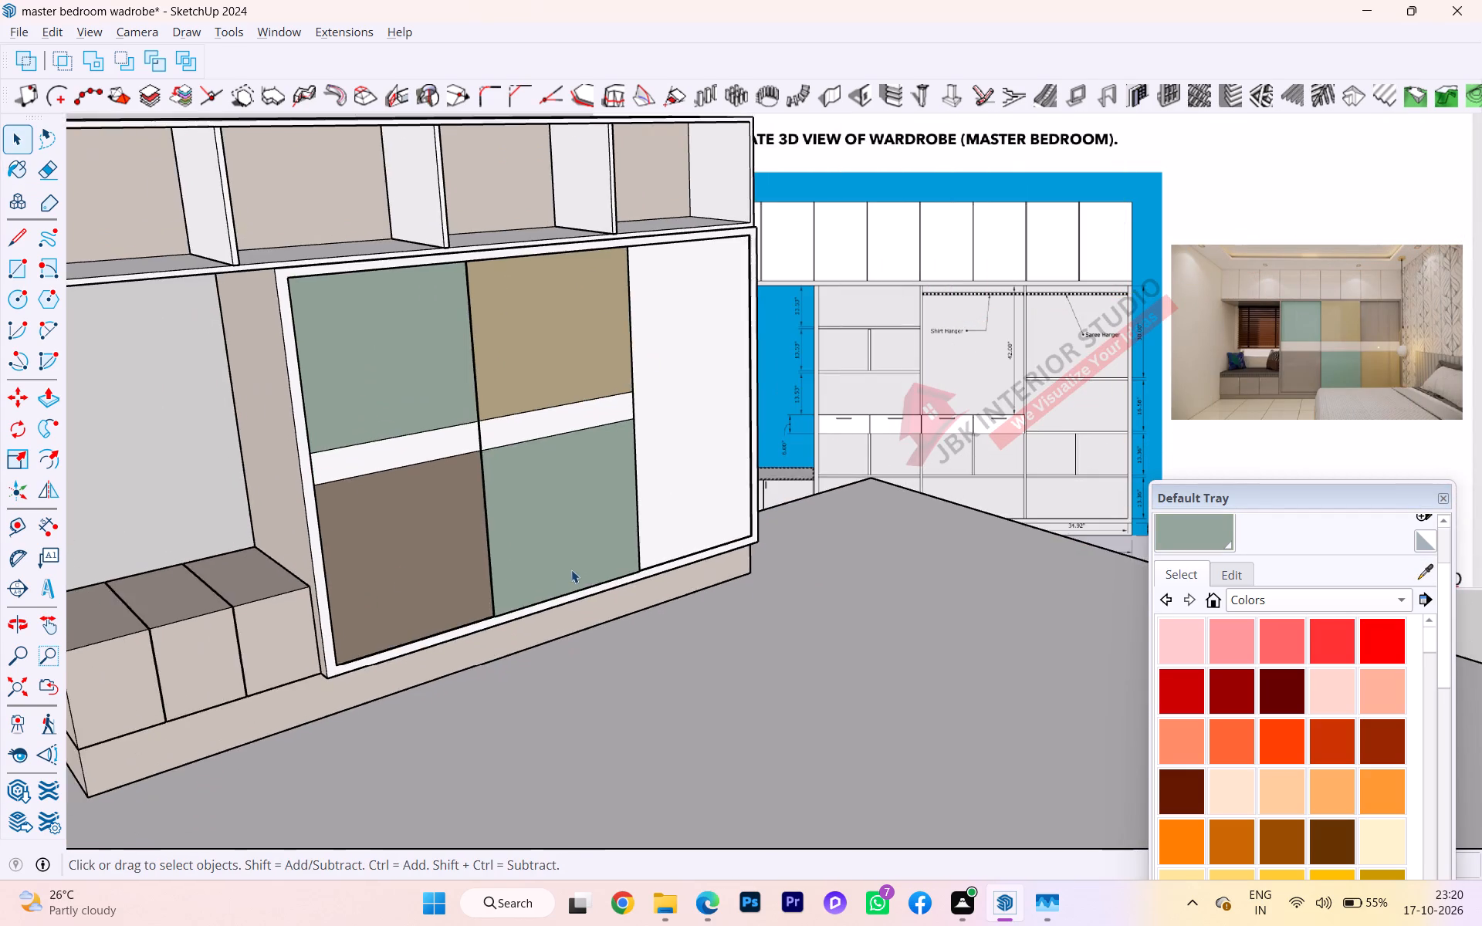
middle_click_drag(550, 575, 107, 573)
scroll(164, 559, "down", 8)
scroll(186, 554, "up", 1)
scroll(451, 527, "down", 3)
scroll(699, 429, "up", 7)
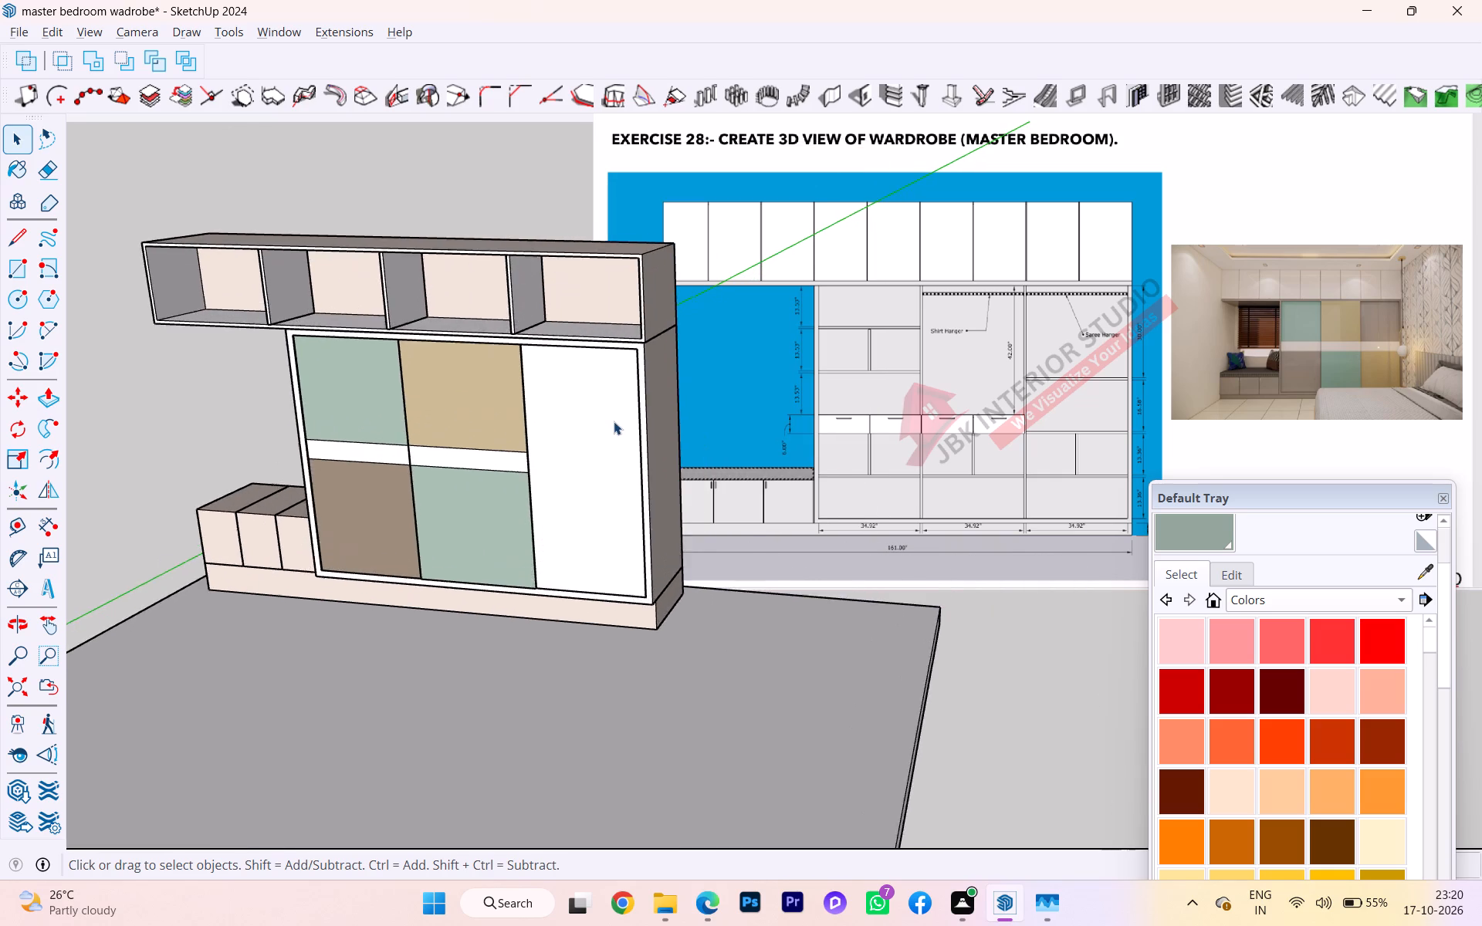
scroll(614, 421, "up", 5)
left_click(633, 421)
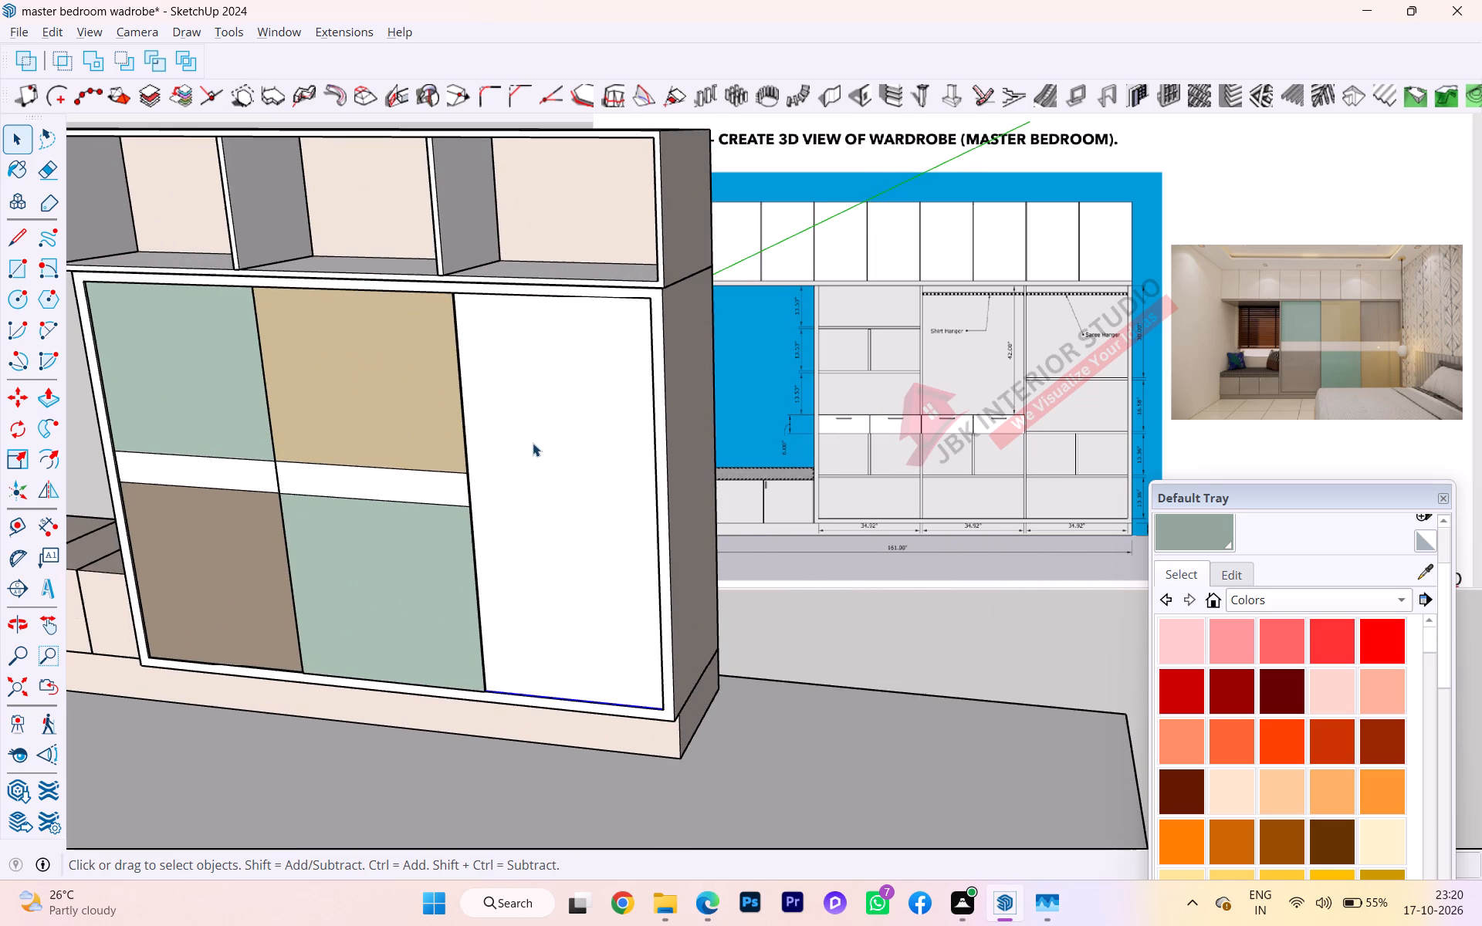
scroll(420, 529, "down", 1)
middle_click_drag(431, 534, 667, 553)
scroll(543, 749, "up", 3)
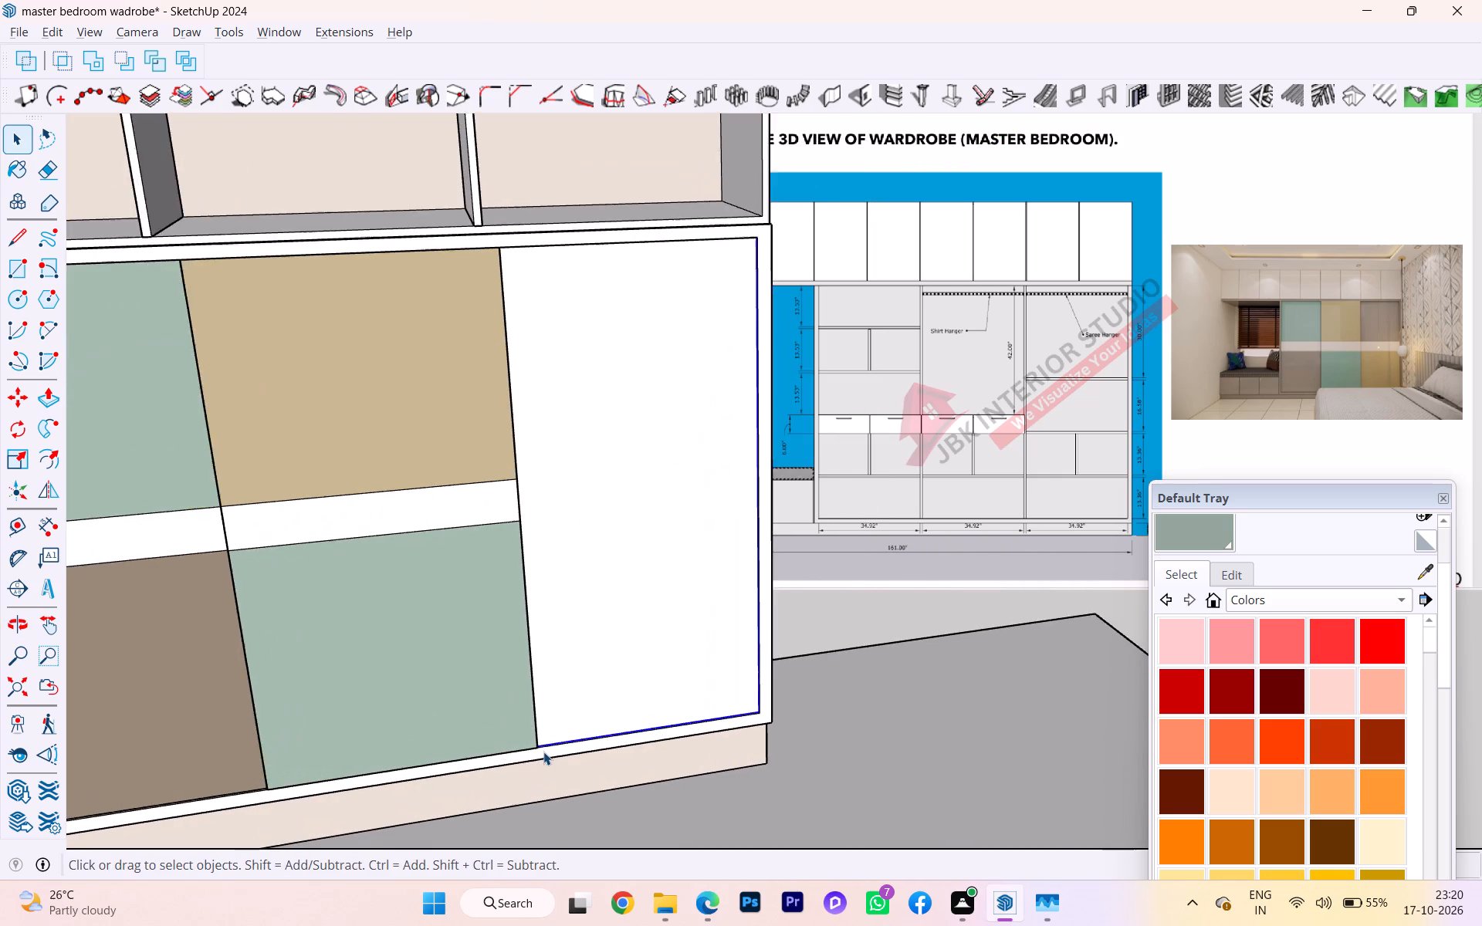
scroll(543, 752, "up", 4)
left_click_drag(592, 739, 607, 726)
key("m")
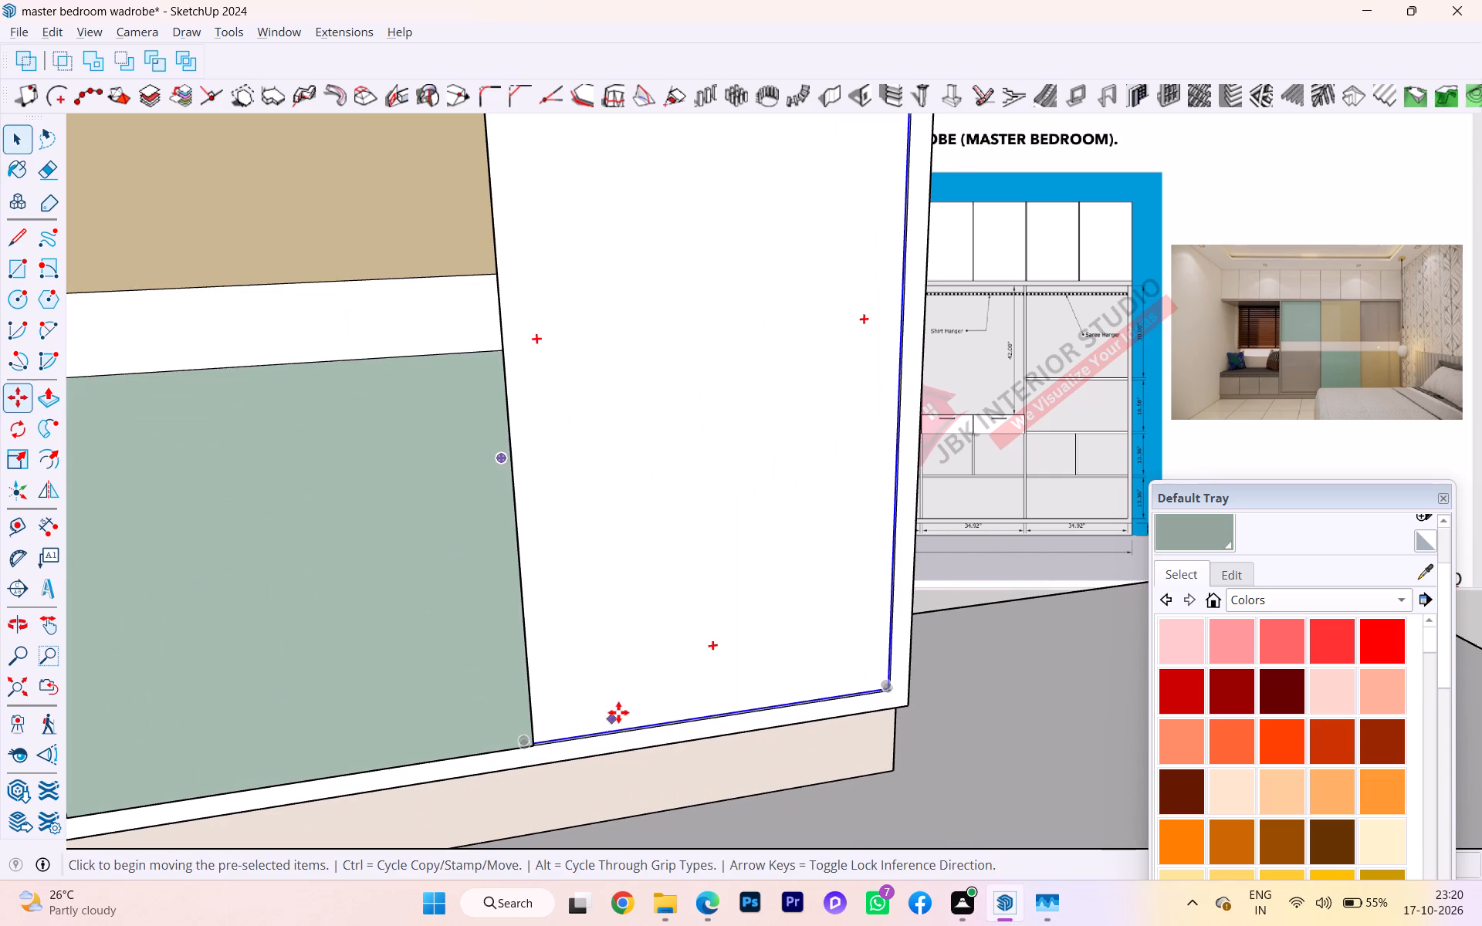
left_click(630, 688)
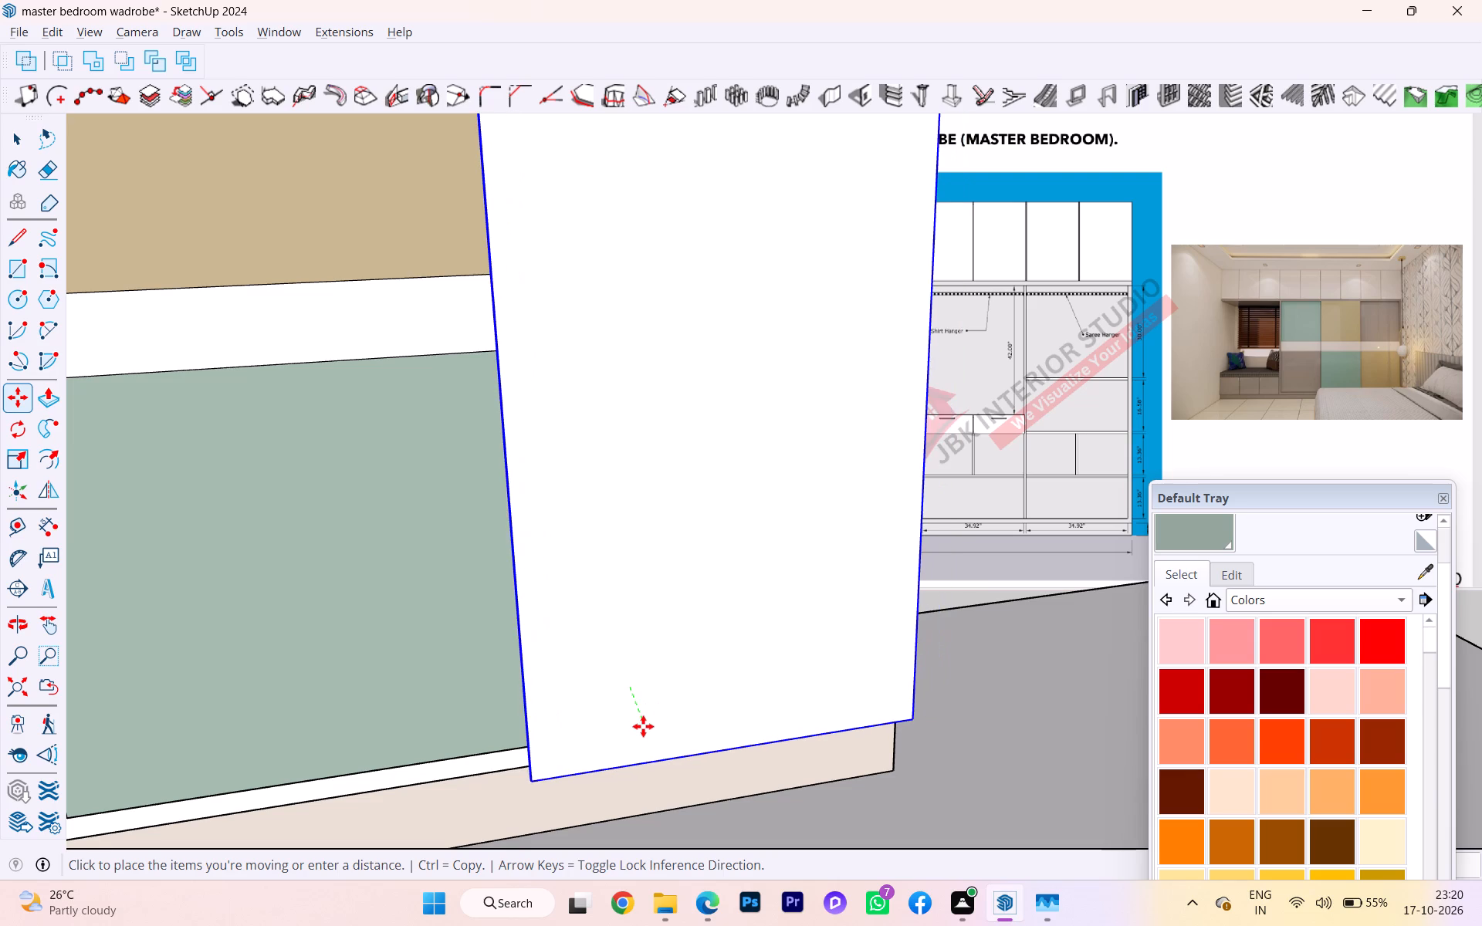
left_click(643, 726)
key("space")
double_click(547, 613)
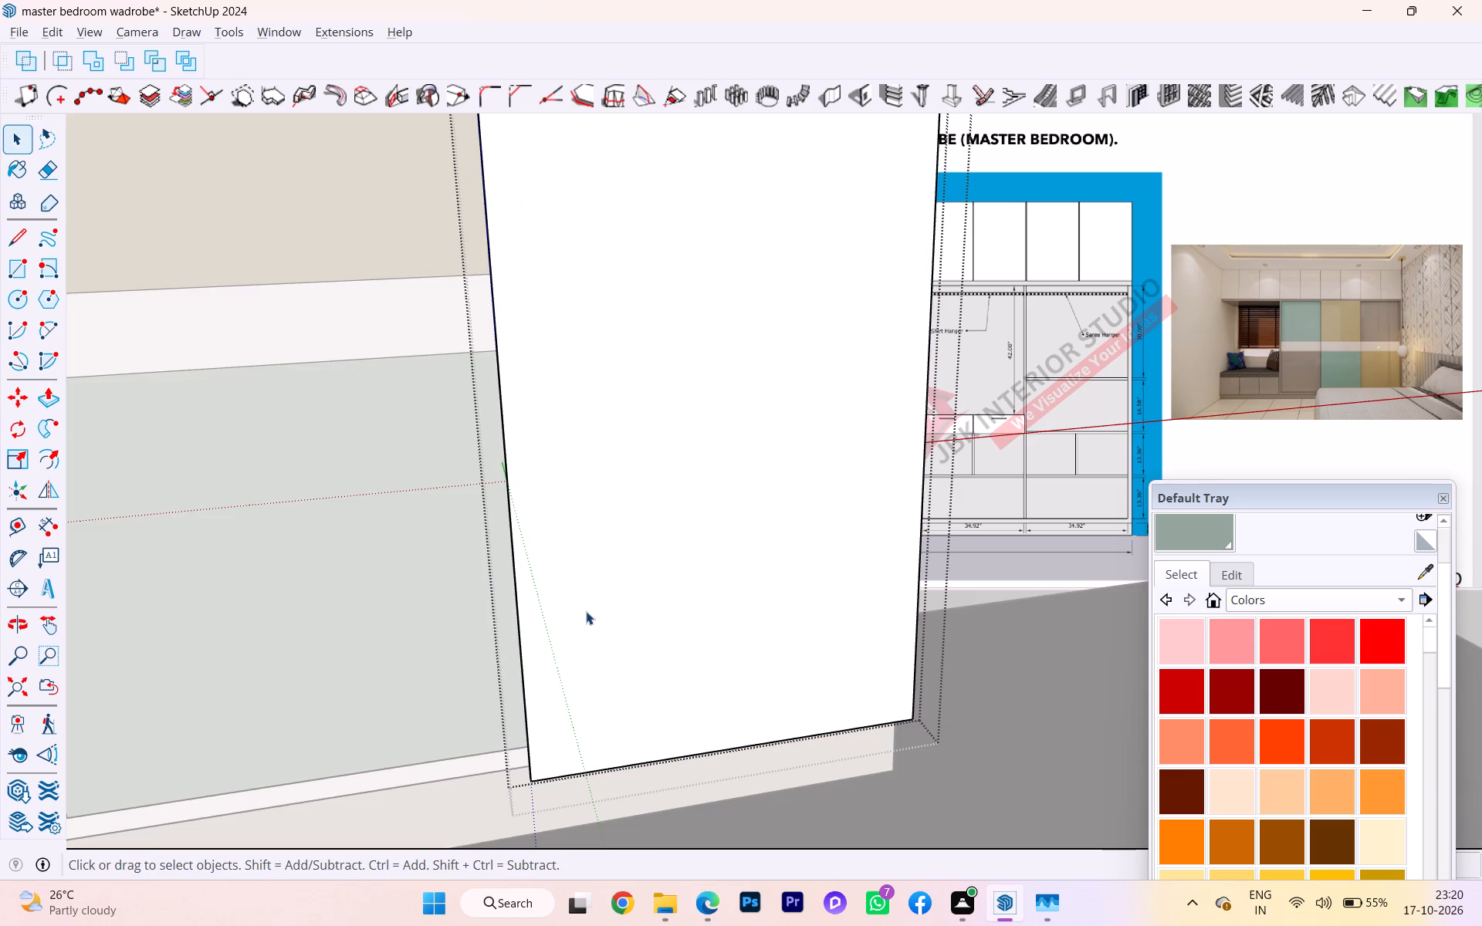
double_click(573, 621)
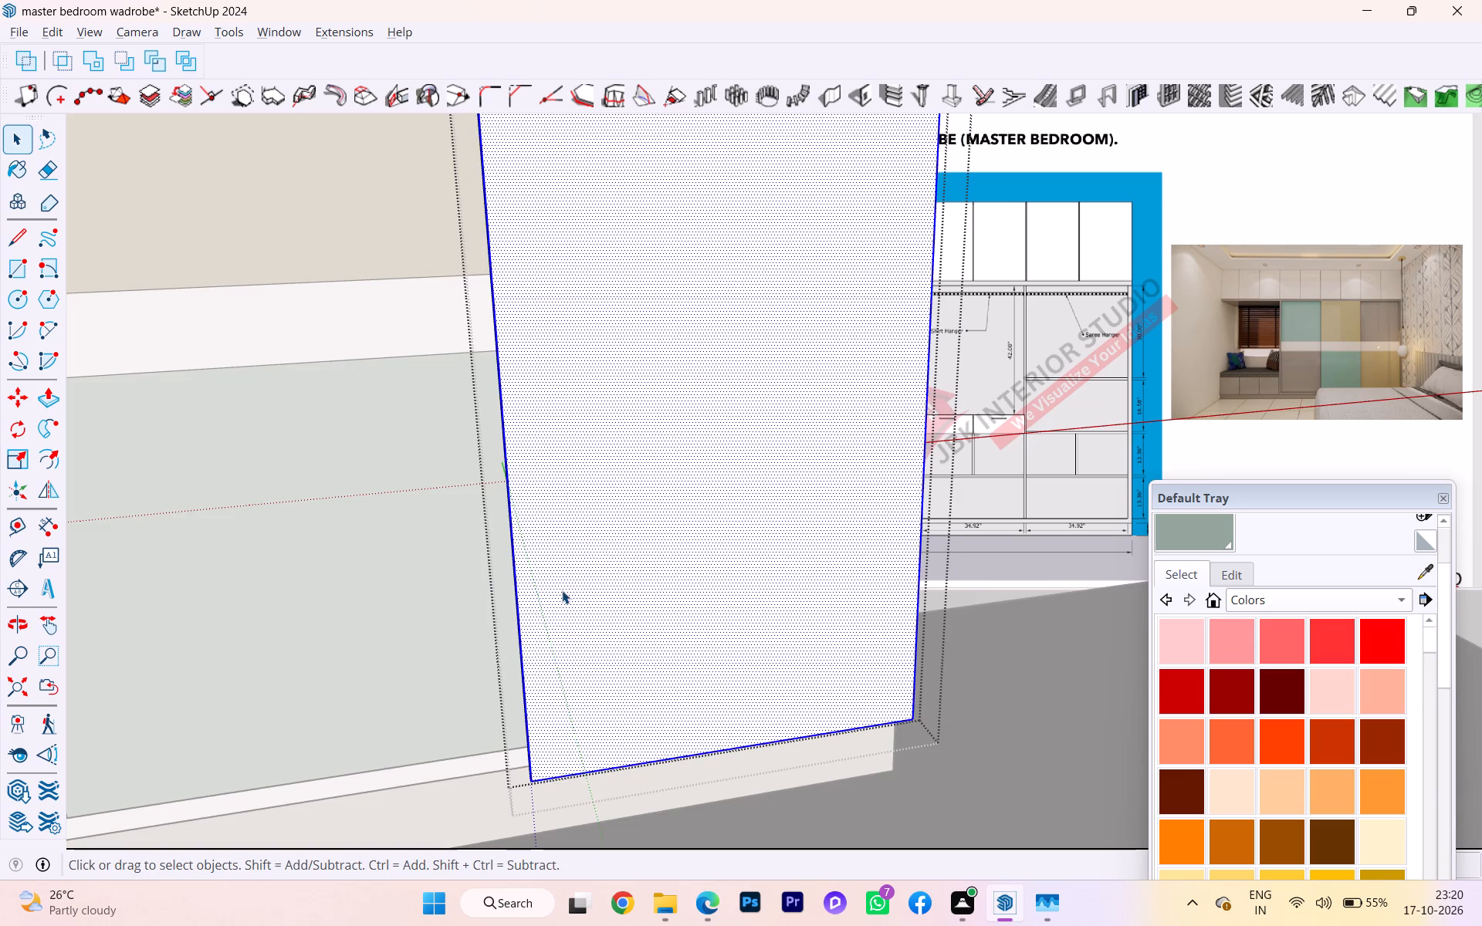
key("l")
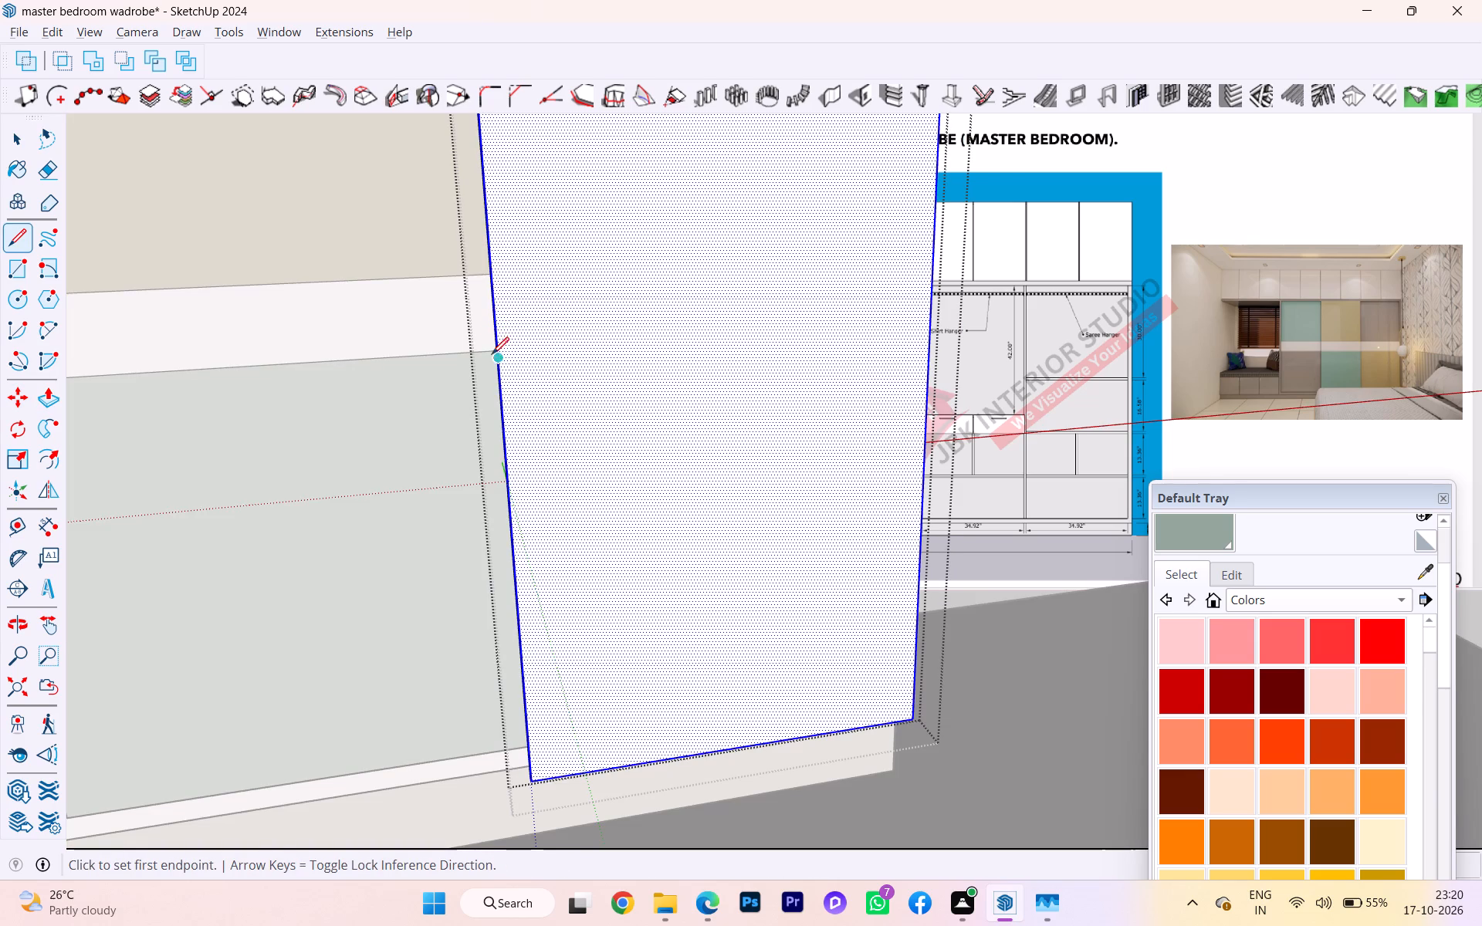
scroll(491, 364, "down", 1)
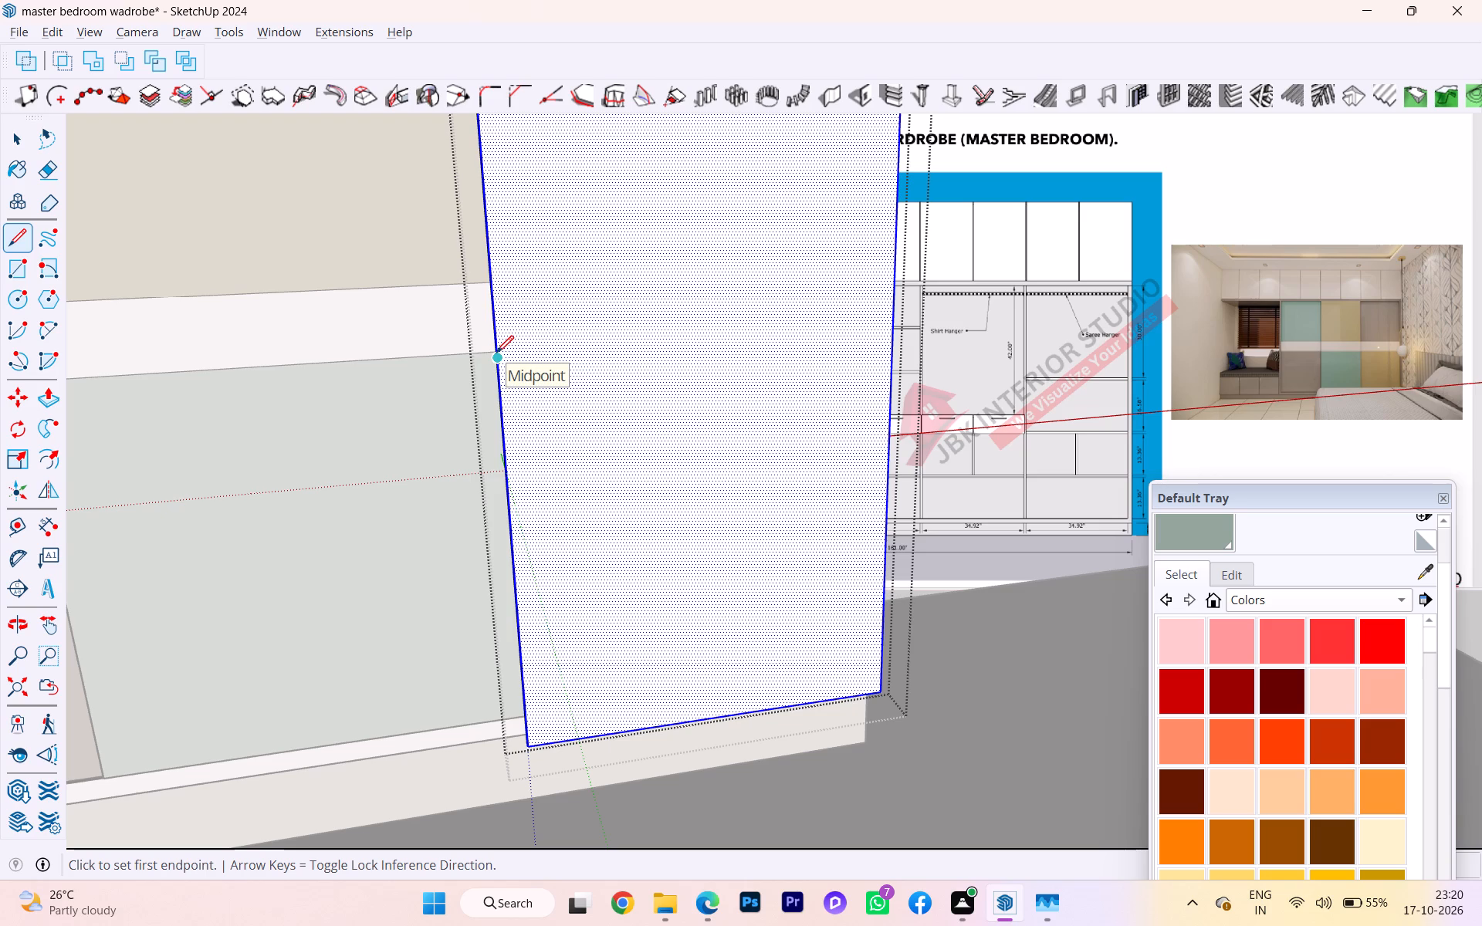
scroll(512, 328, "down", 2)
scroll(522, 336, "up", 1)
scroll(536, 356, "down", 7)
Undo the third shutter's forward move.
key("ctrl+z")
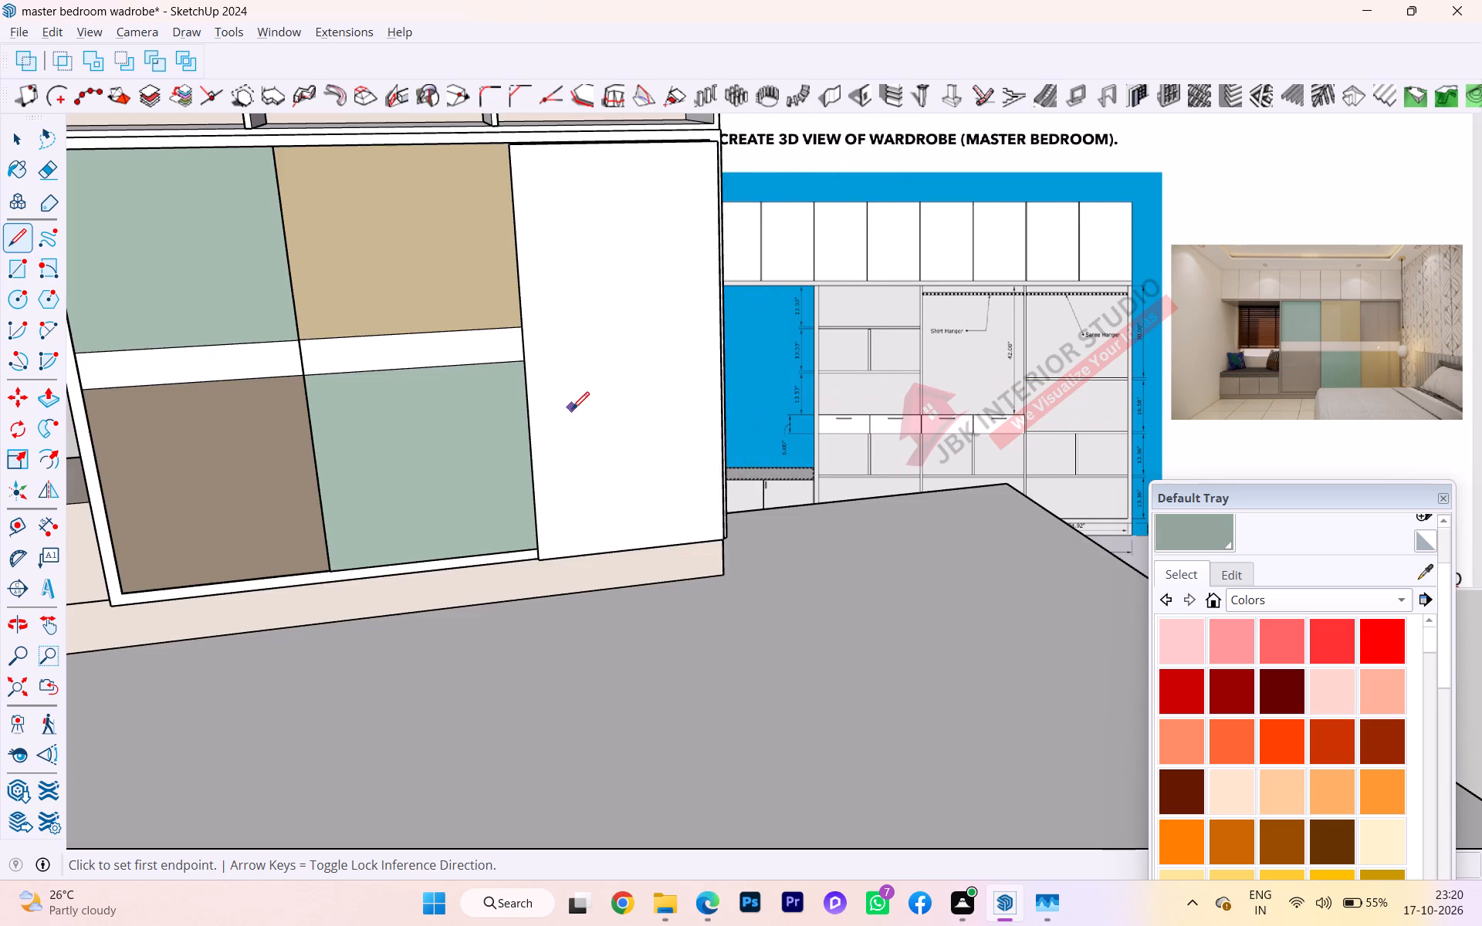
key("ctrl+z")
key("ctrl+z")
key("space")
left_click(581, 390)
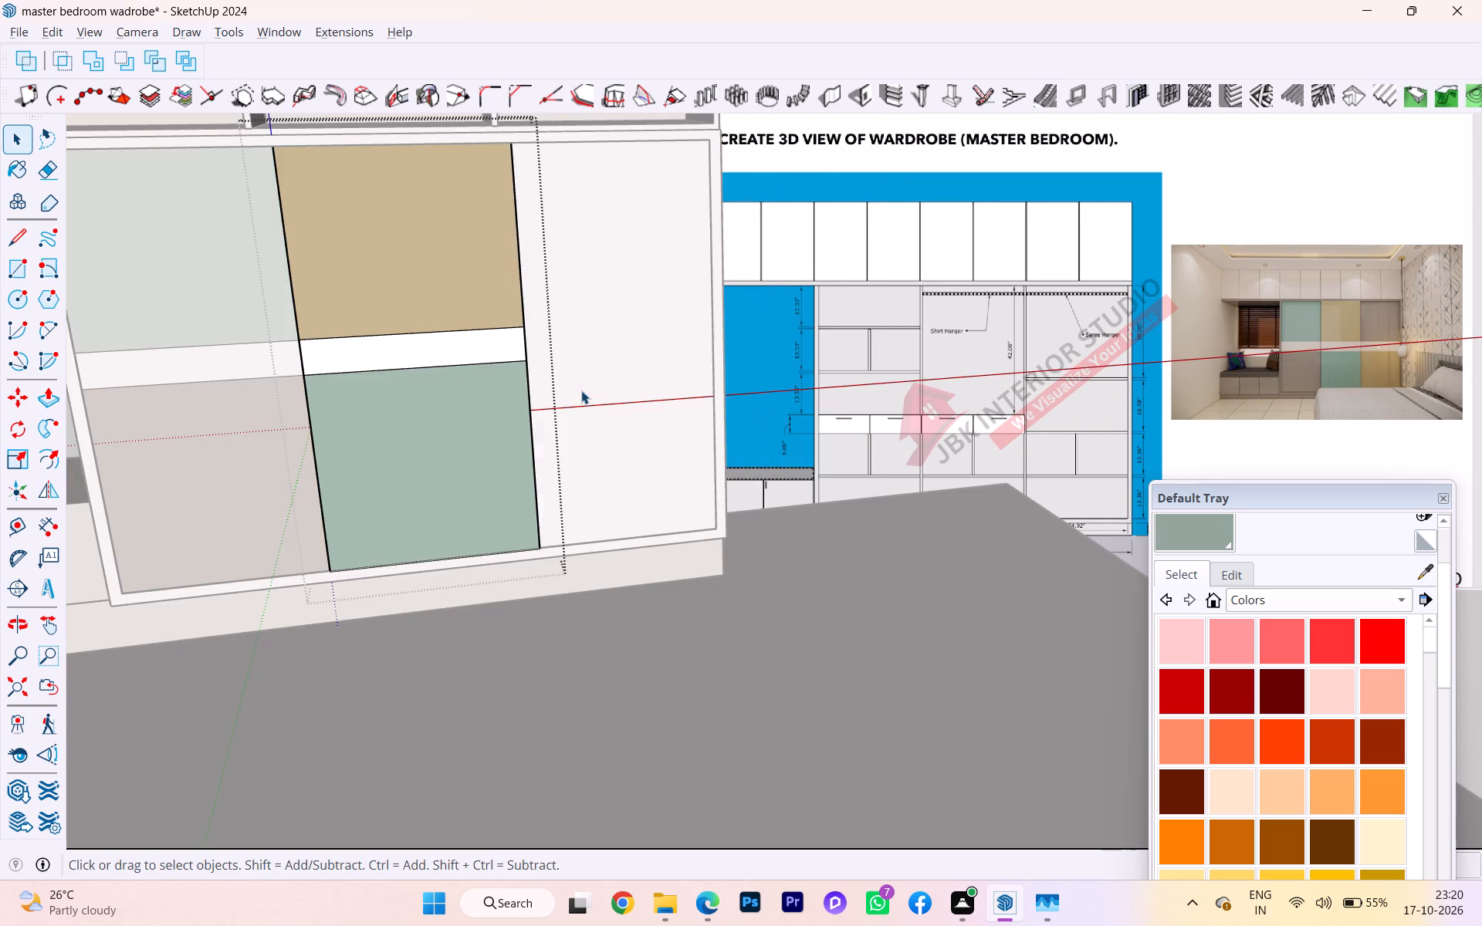
Inside the third shutter's group, draw a line across the front face, level with the top edge of the middle shutter's green lower section.
double_click(589, 419)
double_click(570, 380)
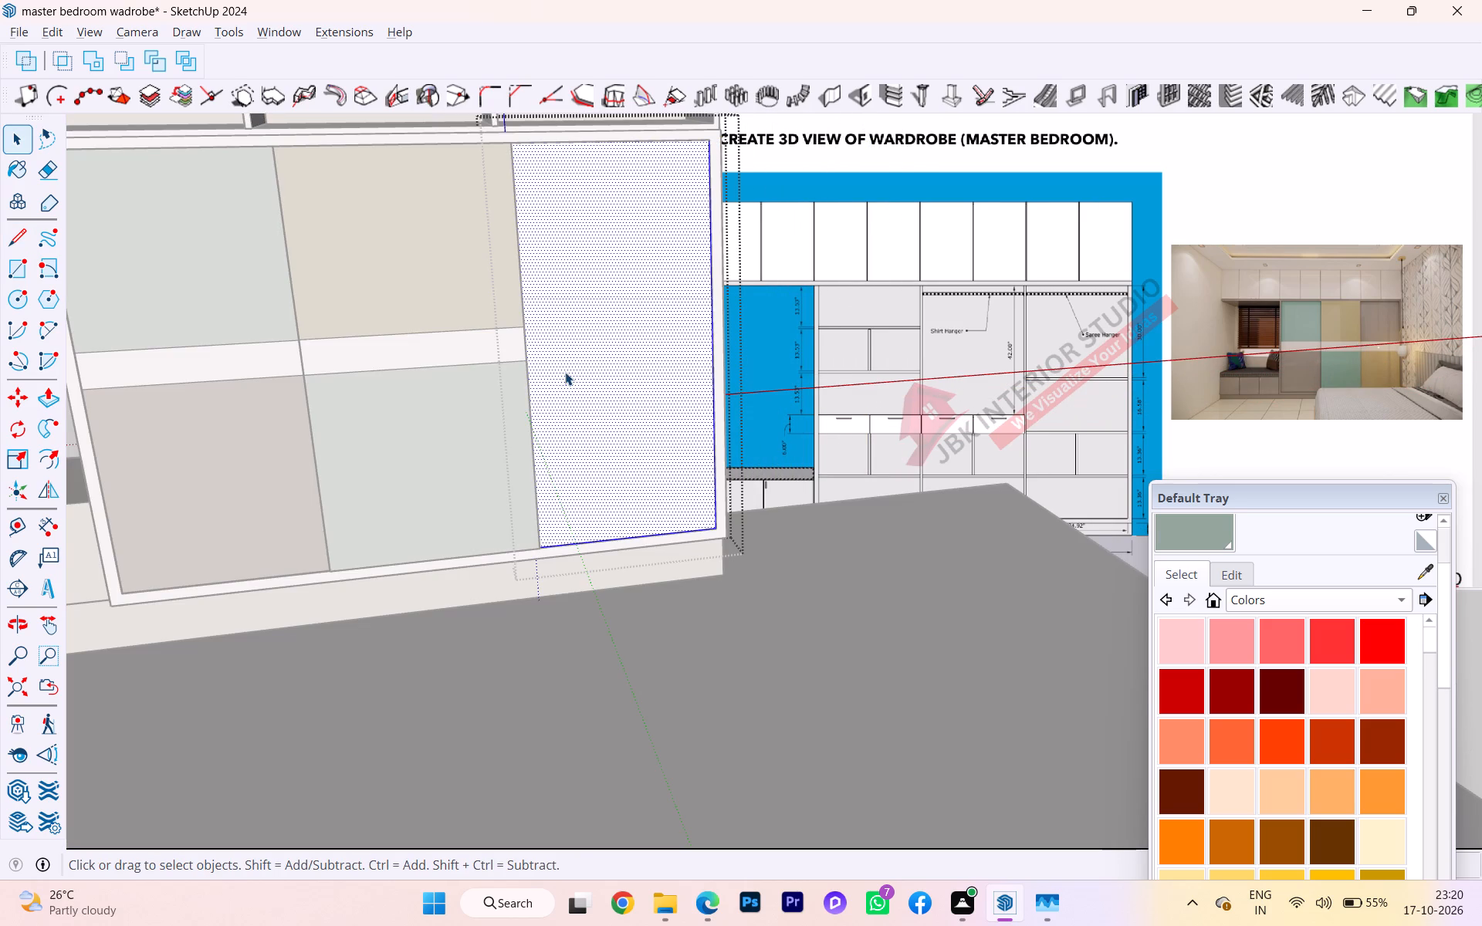
left_click(565, 372)
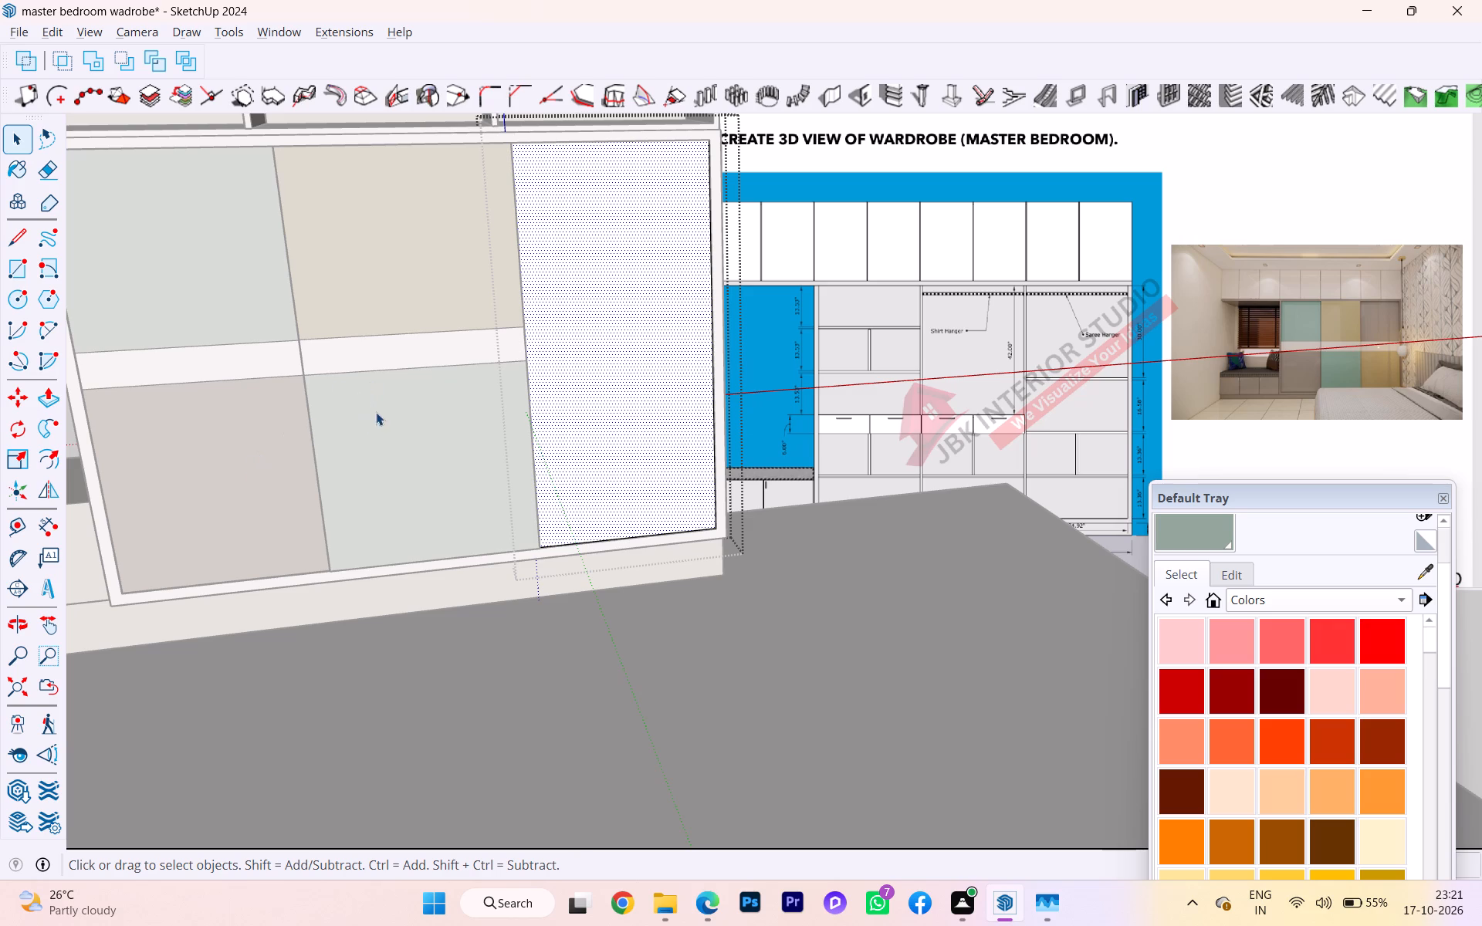
scroll(551, 400, "up", 2)
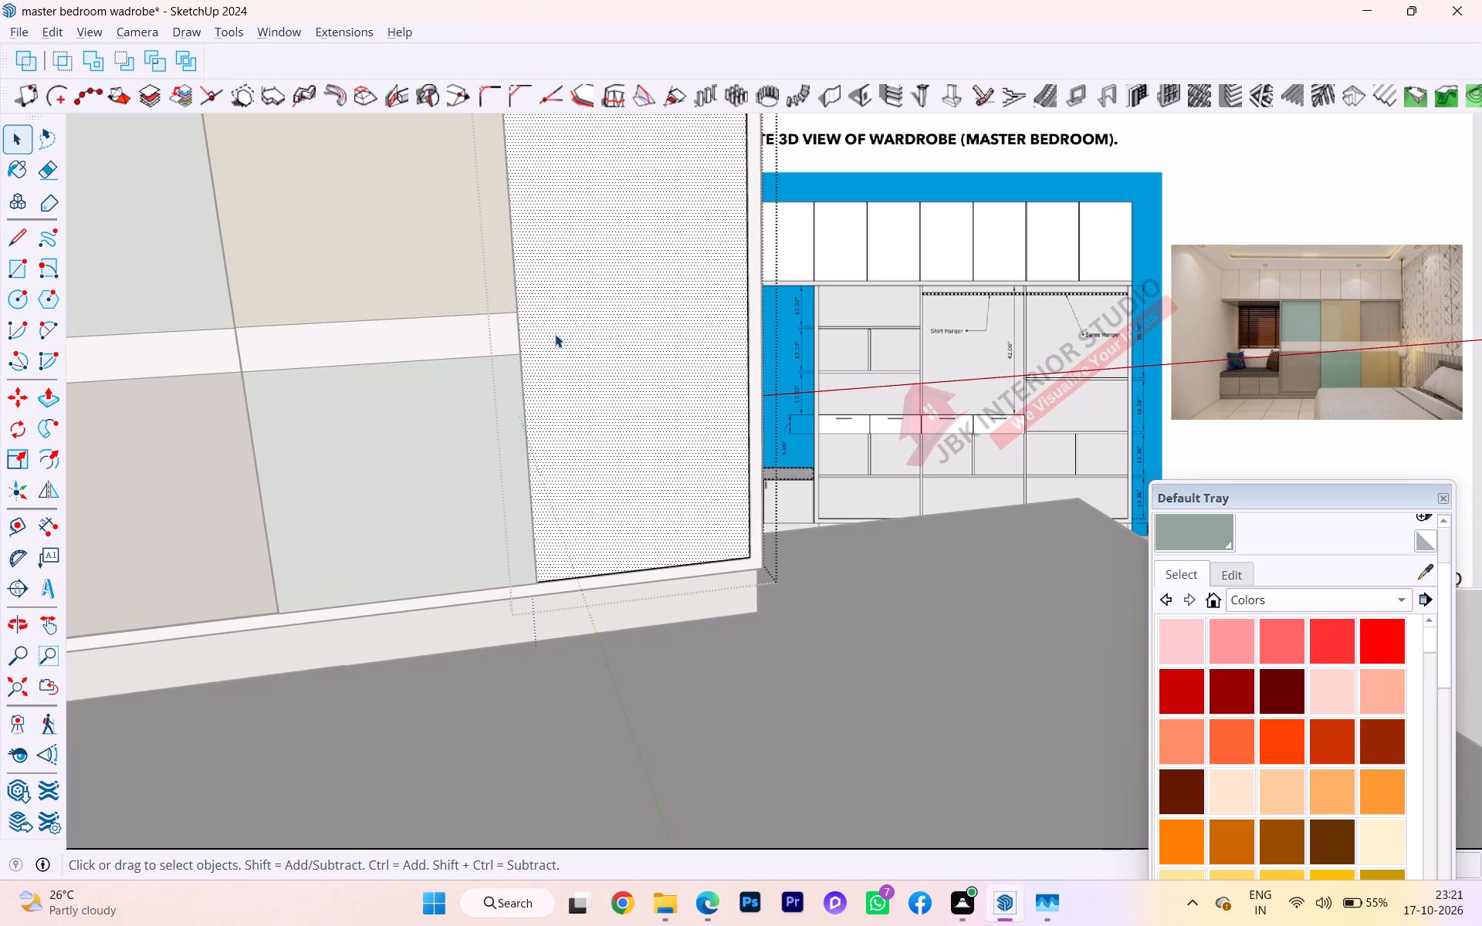
scroll(541, 336, "up", 2)
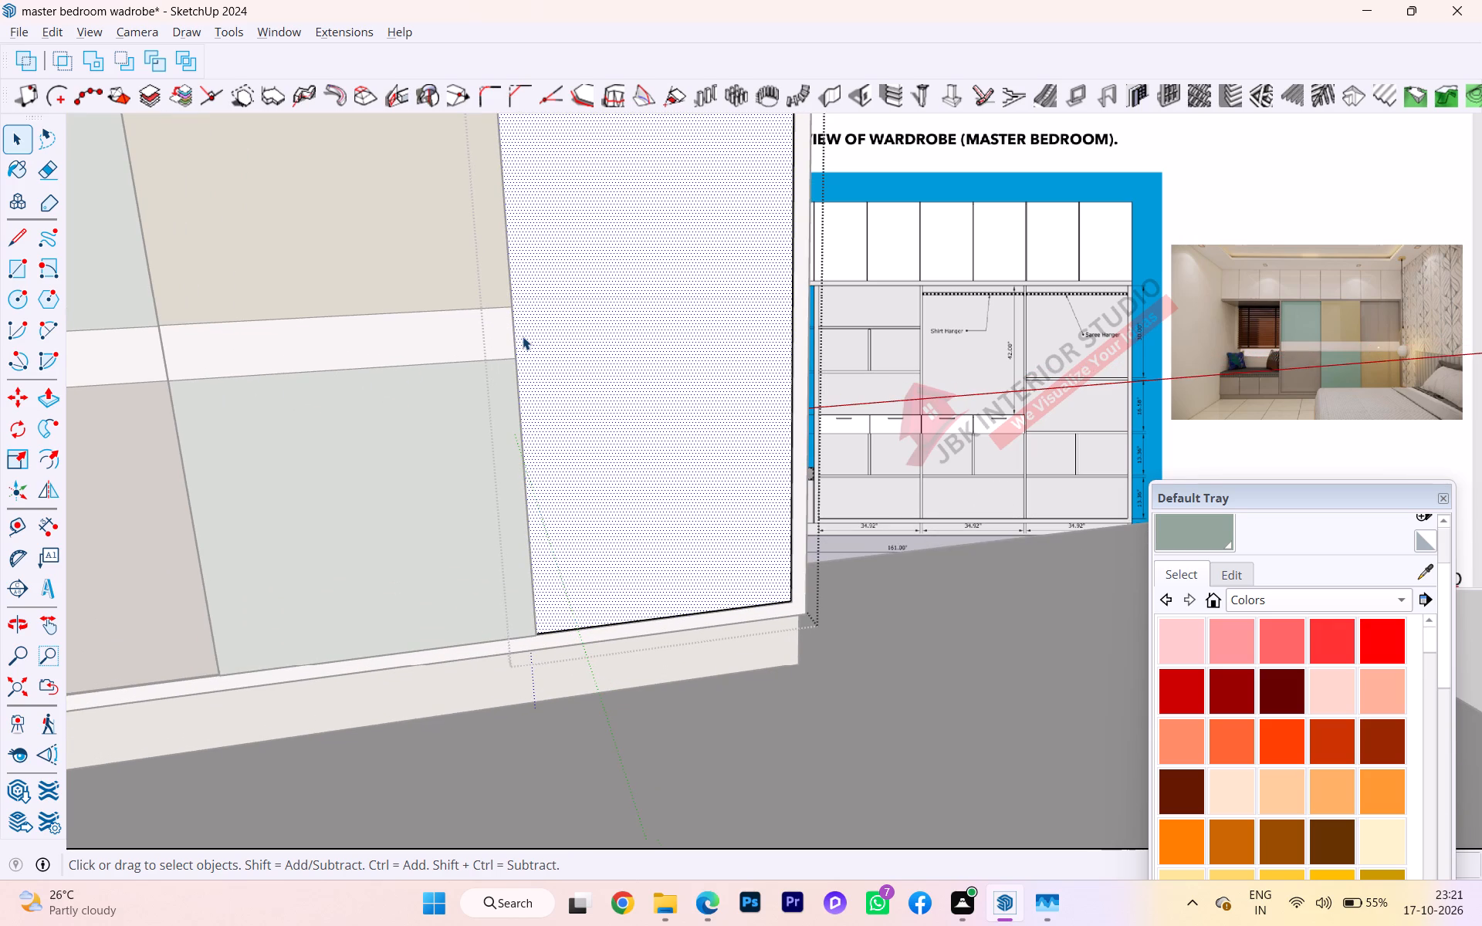
key("l")
scroll(510, 363, "up", 2)
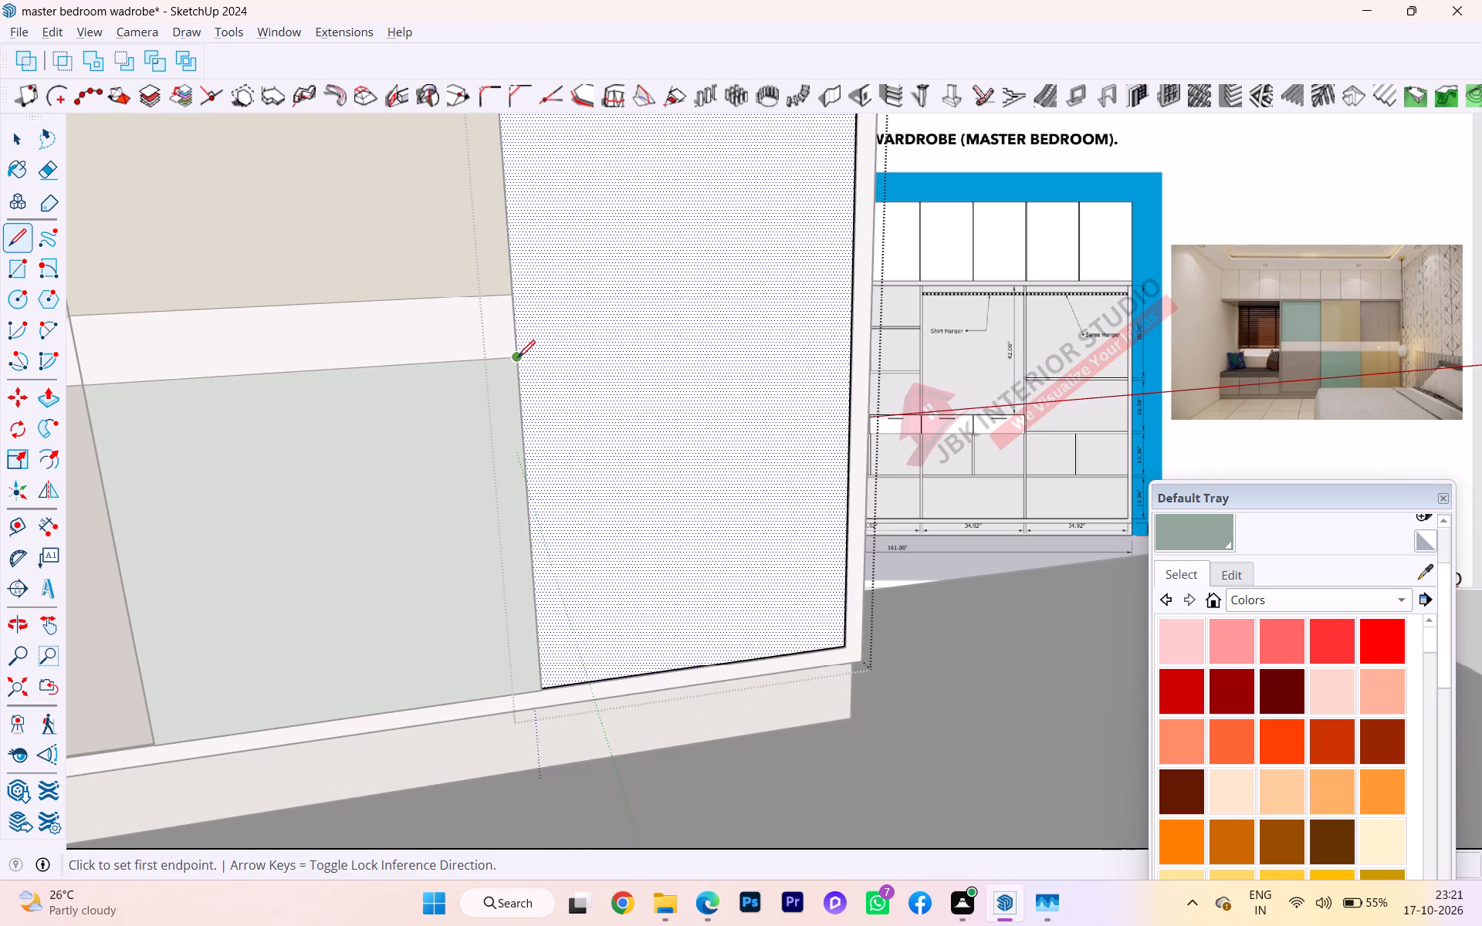
left_click(518, 357)
left_click(851, 328)
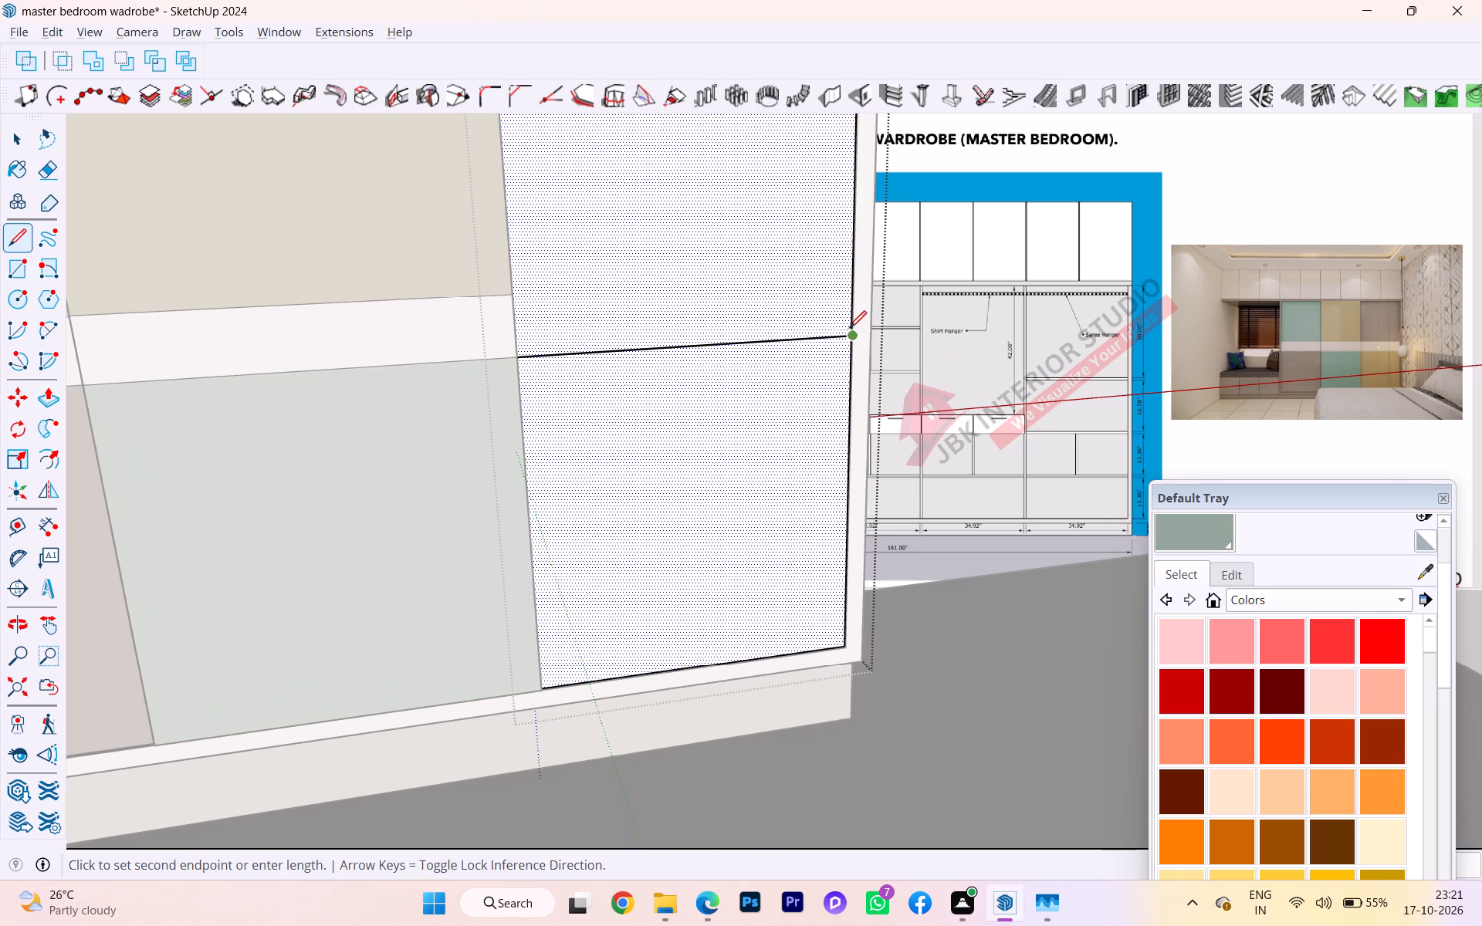
key("space")
Draw a second line across the third shutter's front, level with the bottom edge of the middle shutter's upper section, and close the group.
key("l")
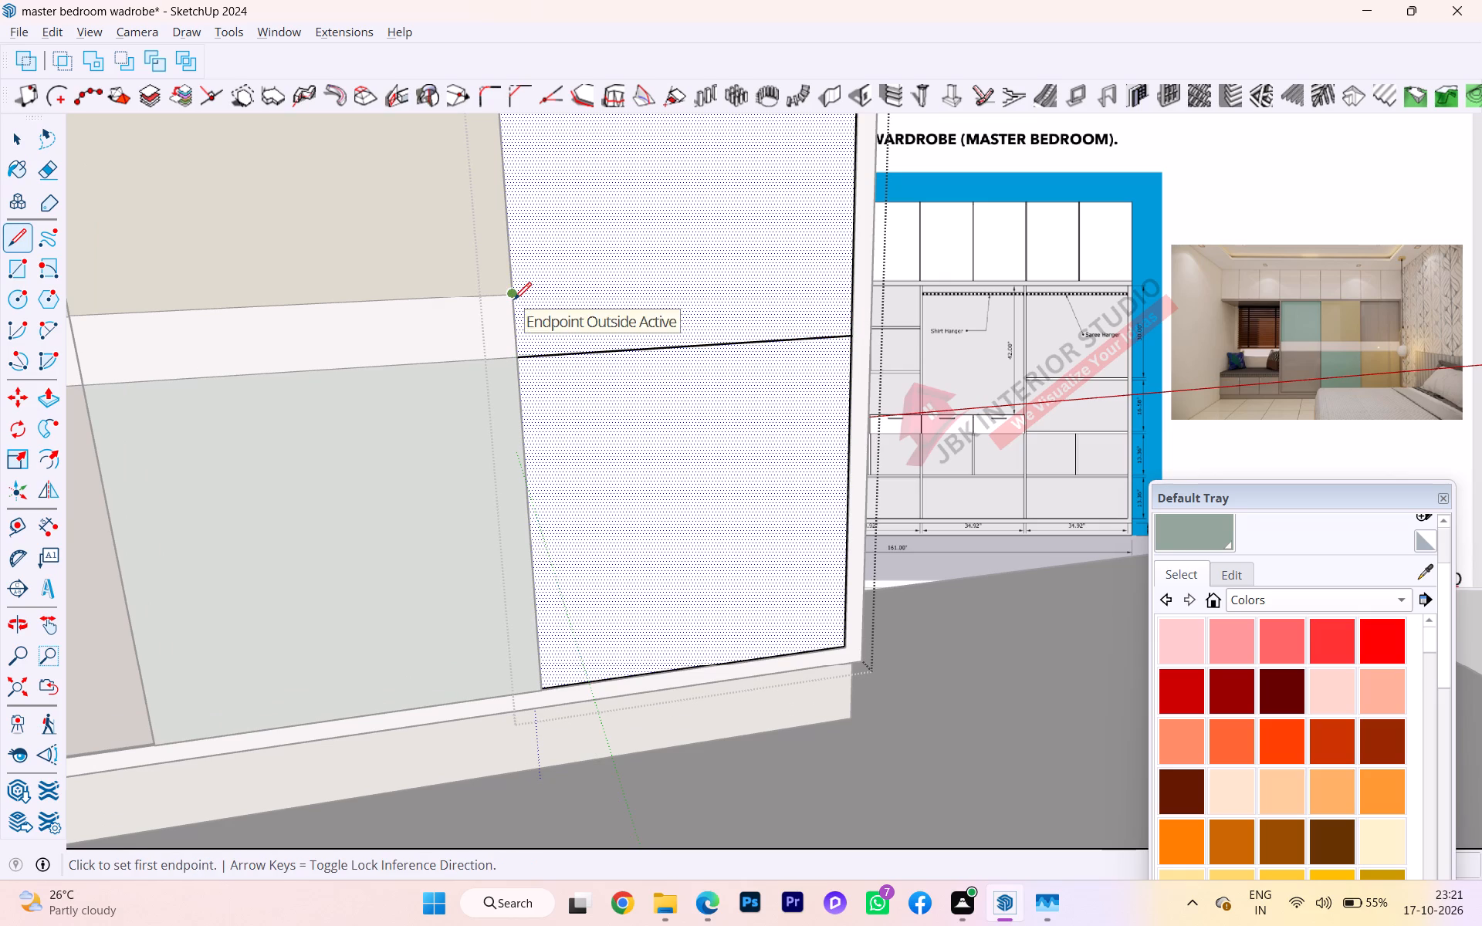
key("Return")
left_click(512, 289)
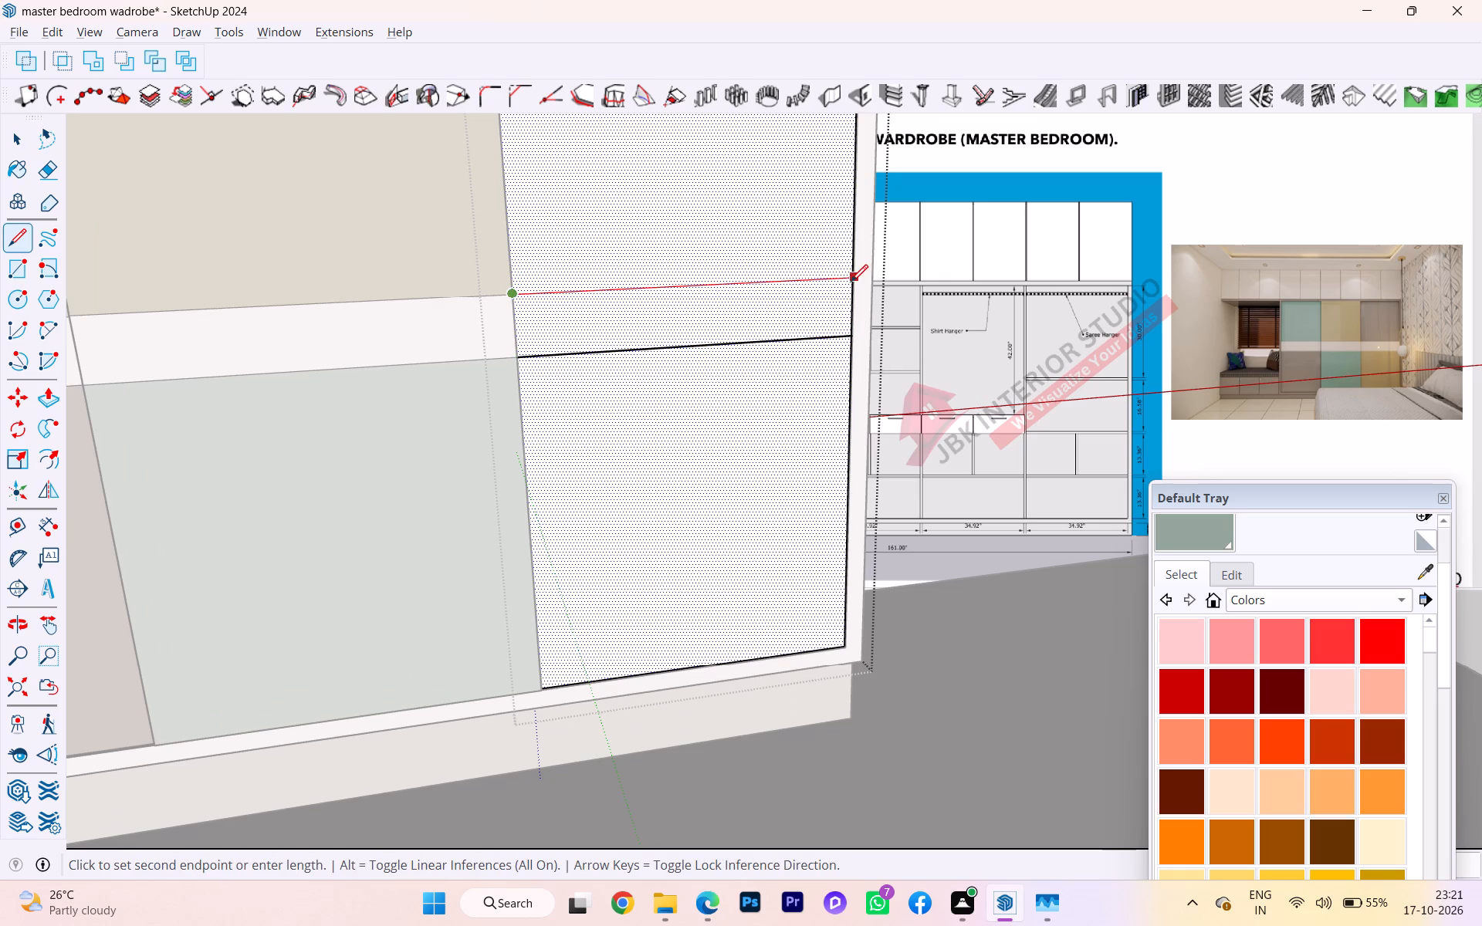
left_click(851, 282)
key("space")
left_click(625, 756)
Move the third shutter about 6 inches forward along the green axis, out of the wardrobe frame.
left_click(612, 638)
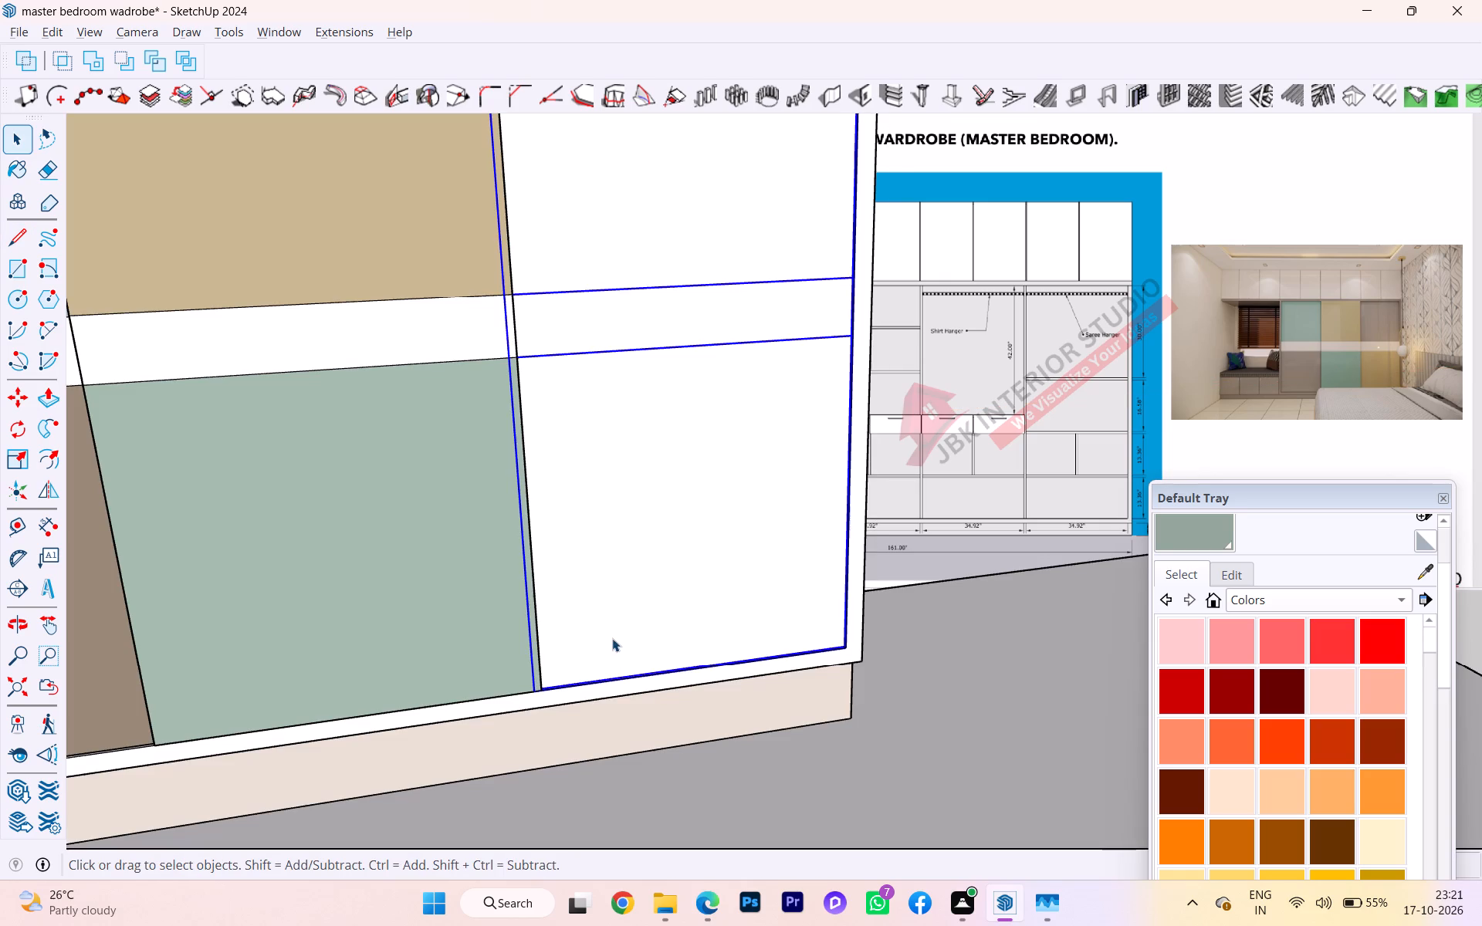
key("m")
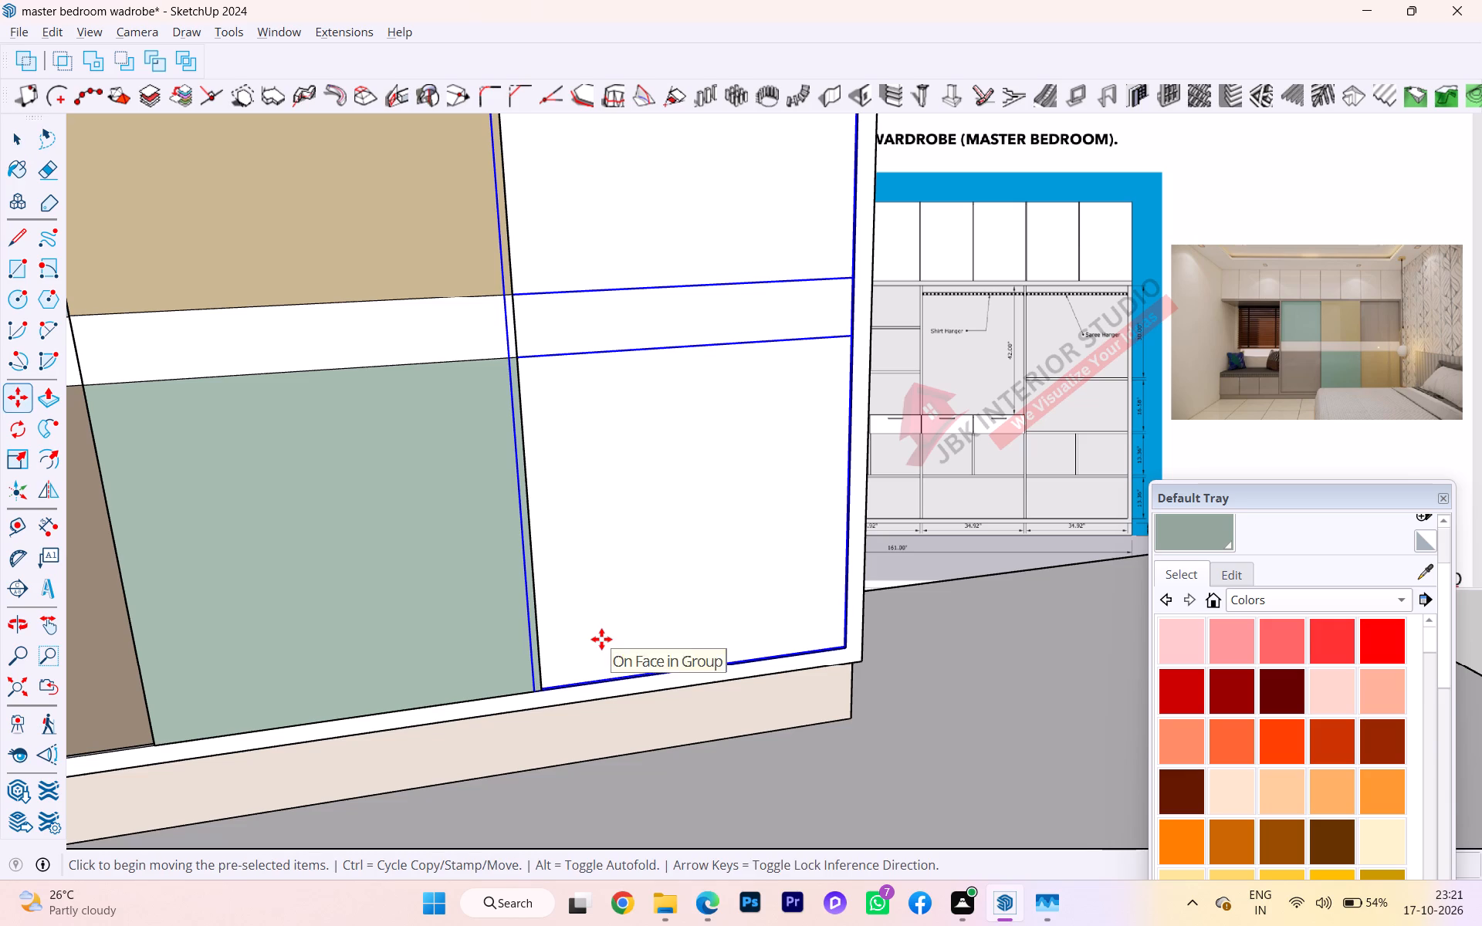
key("Return")
left_click(601, 639)
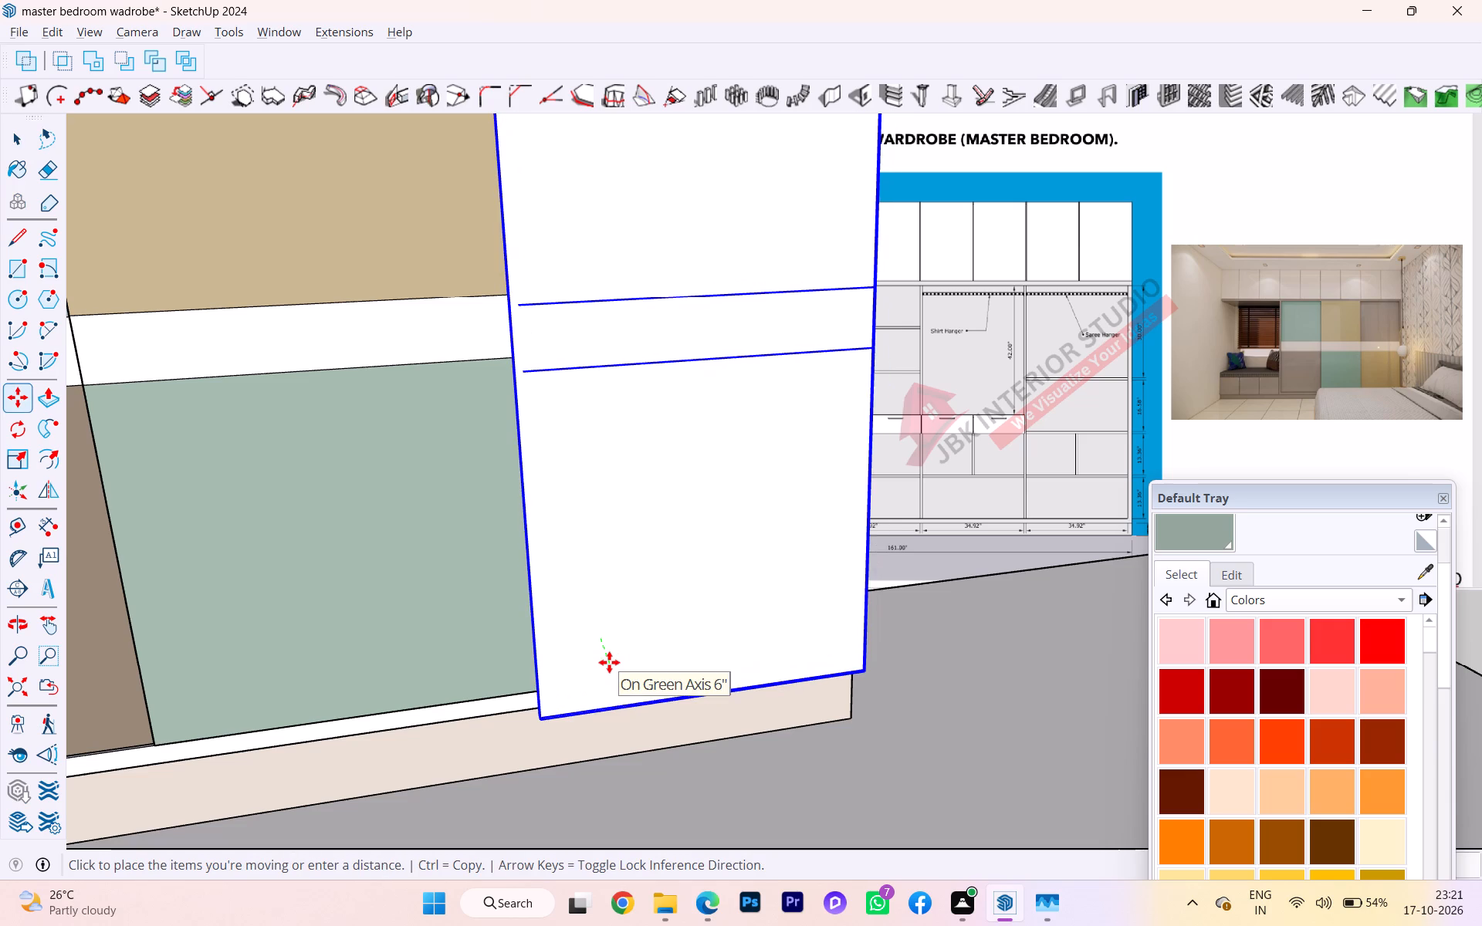
key("Left")
left_click(606, 666)
key("space")
Inside the third shutter's group, extend the lower dividing line along the red axis to the shutter's left vertical edge.
scroll(554, 407, "up", 2)
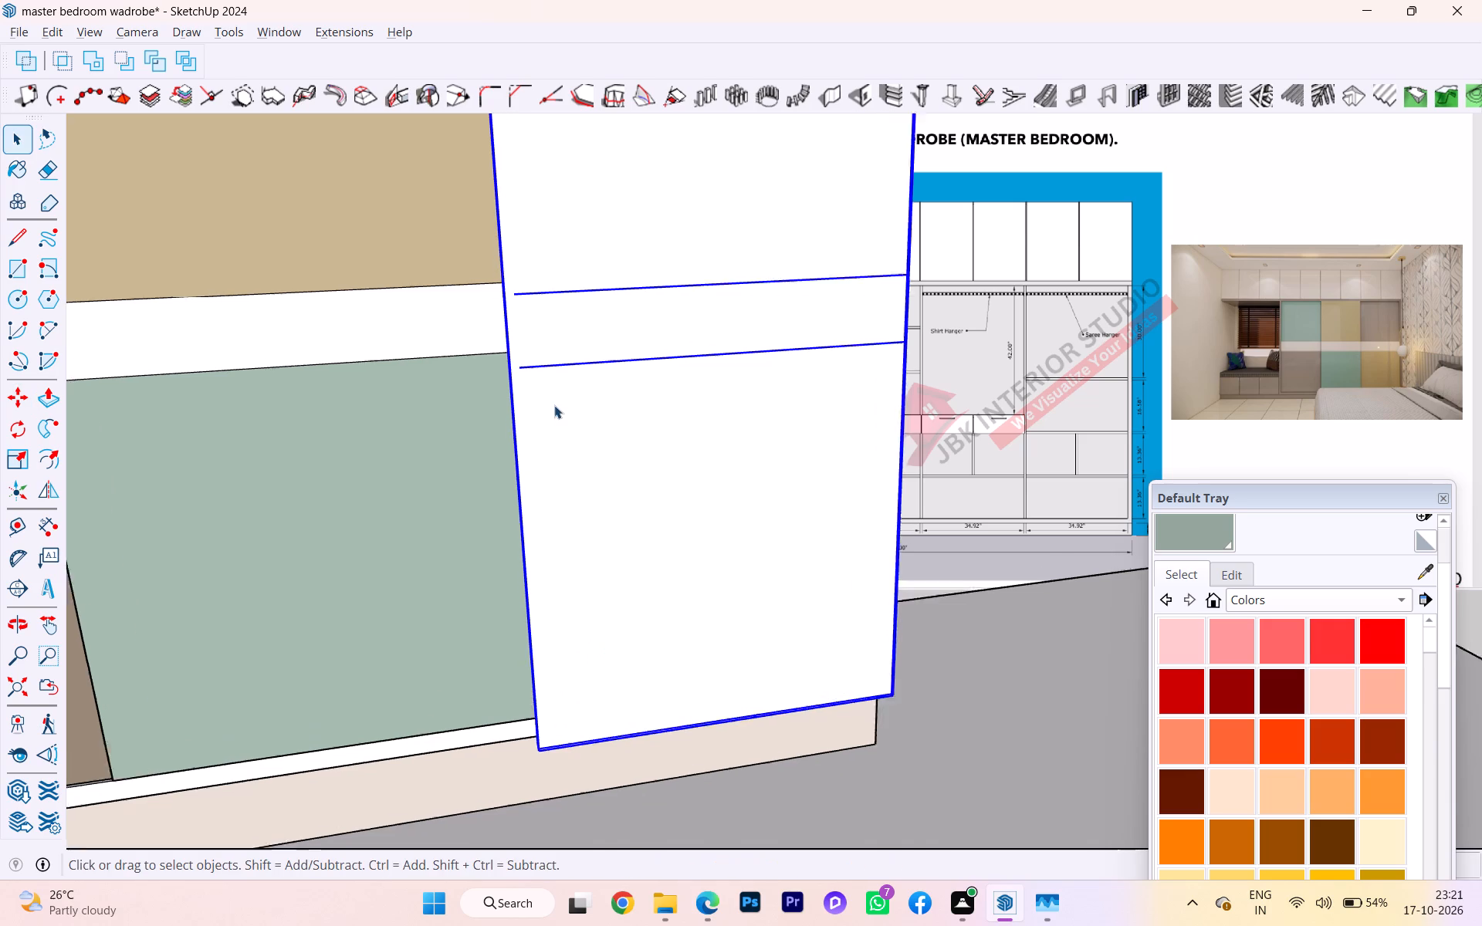
scroll(554, 405, "up", 2)
double_click(543, 347)
double_click(539, 330)
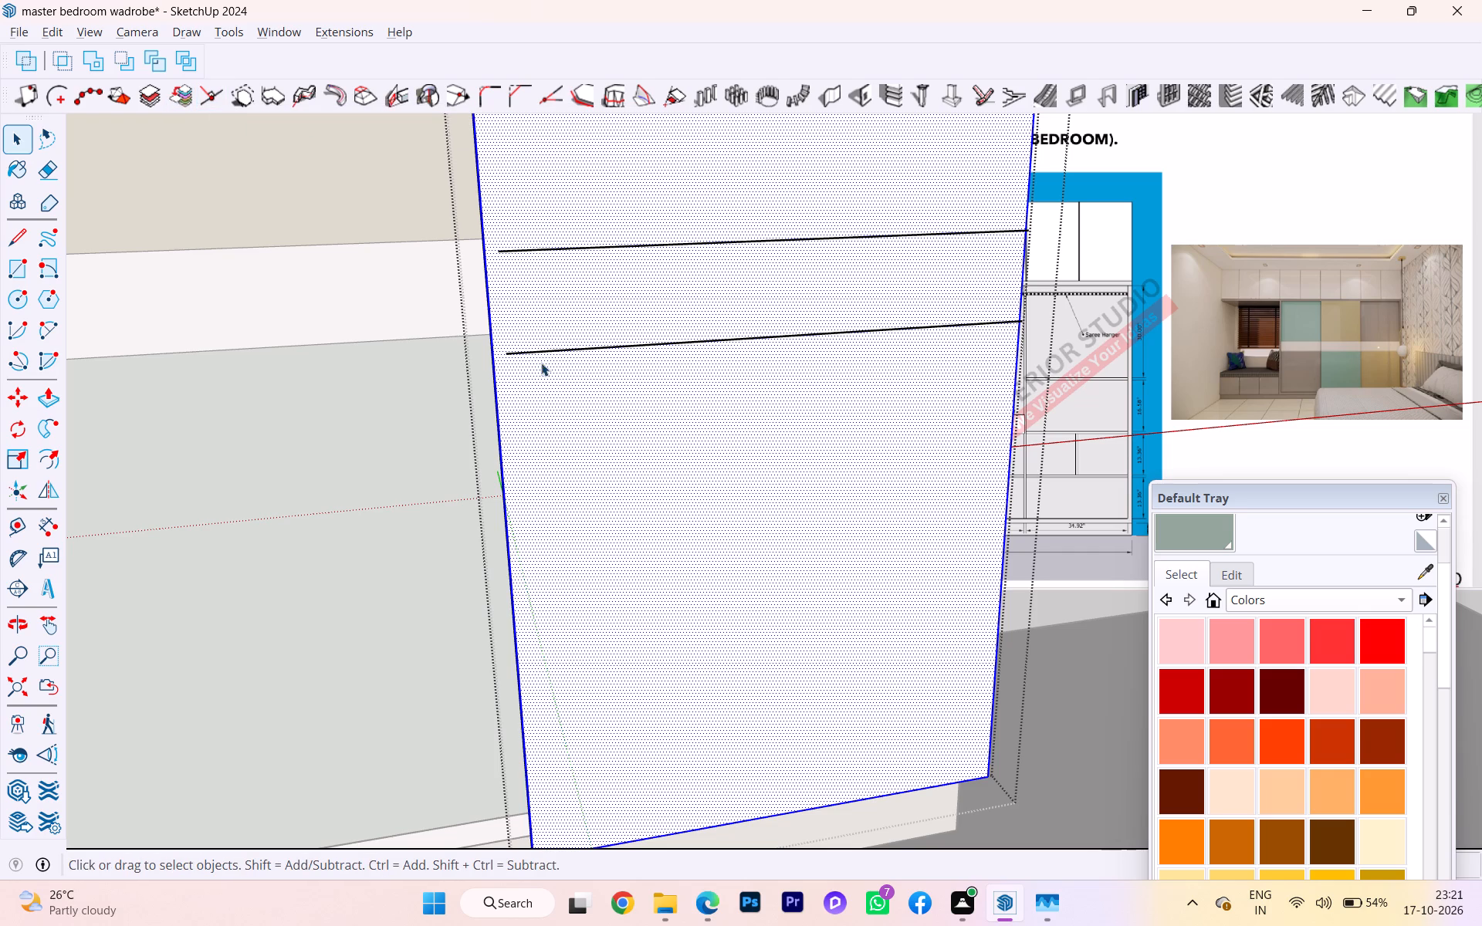
key("l")
scroll(524, 339, "up", 1)
left_click(509, 352)
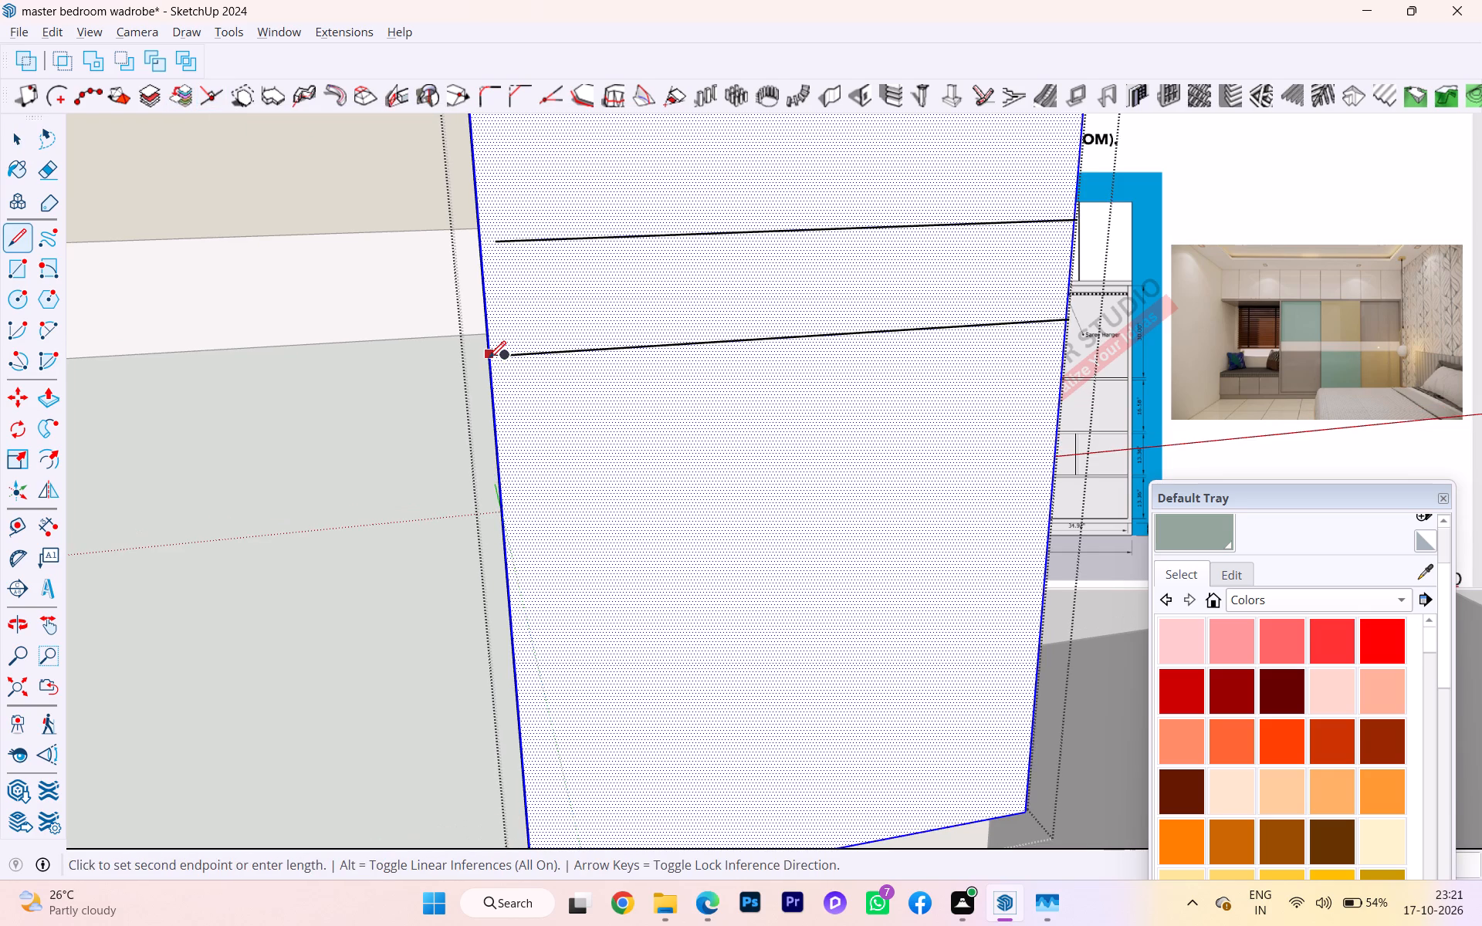
scroll(490, 367, "up", 2)
scroll(489, 359, "down", 1)
scroll(489, 359, "up", 6)
key("Right")
scroll(492, 378, "up", 2)
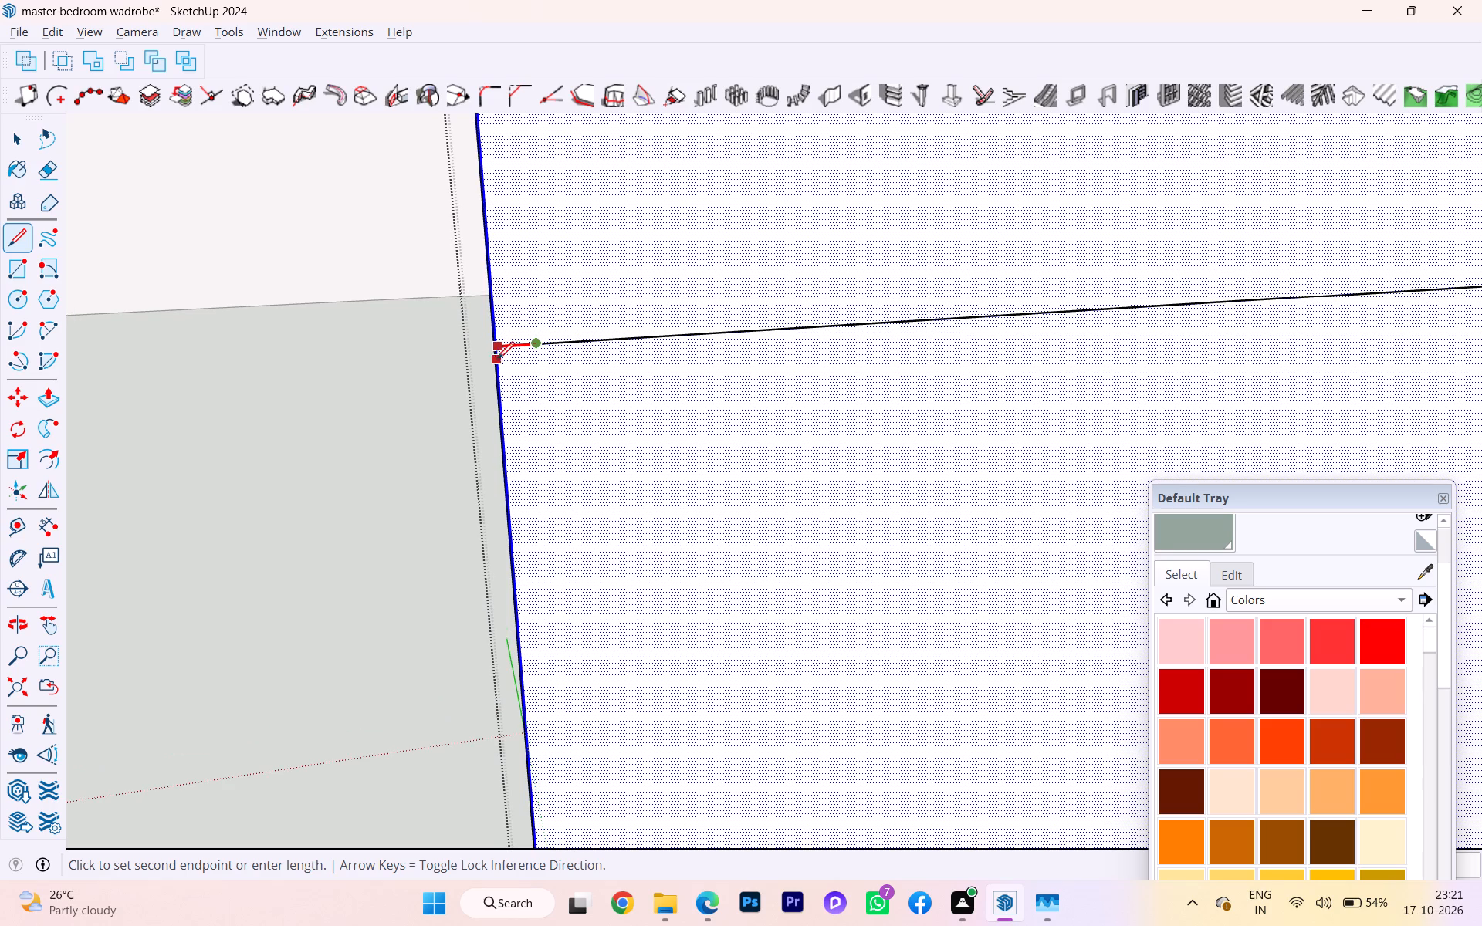
left_click(495, 357)
scroll(494, 367, "down", 8)
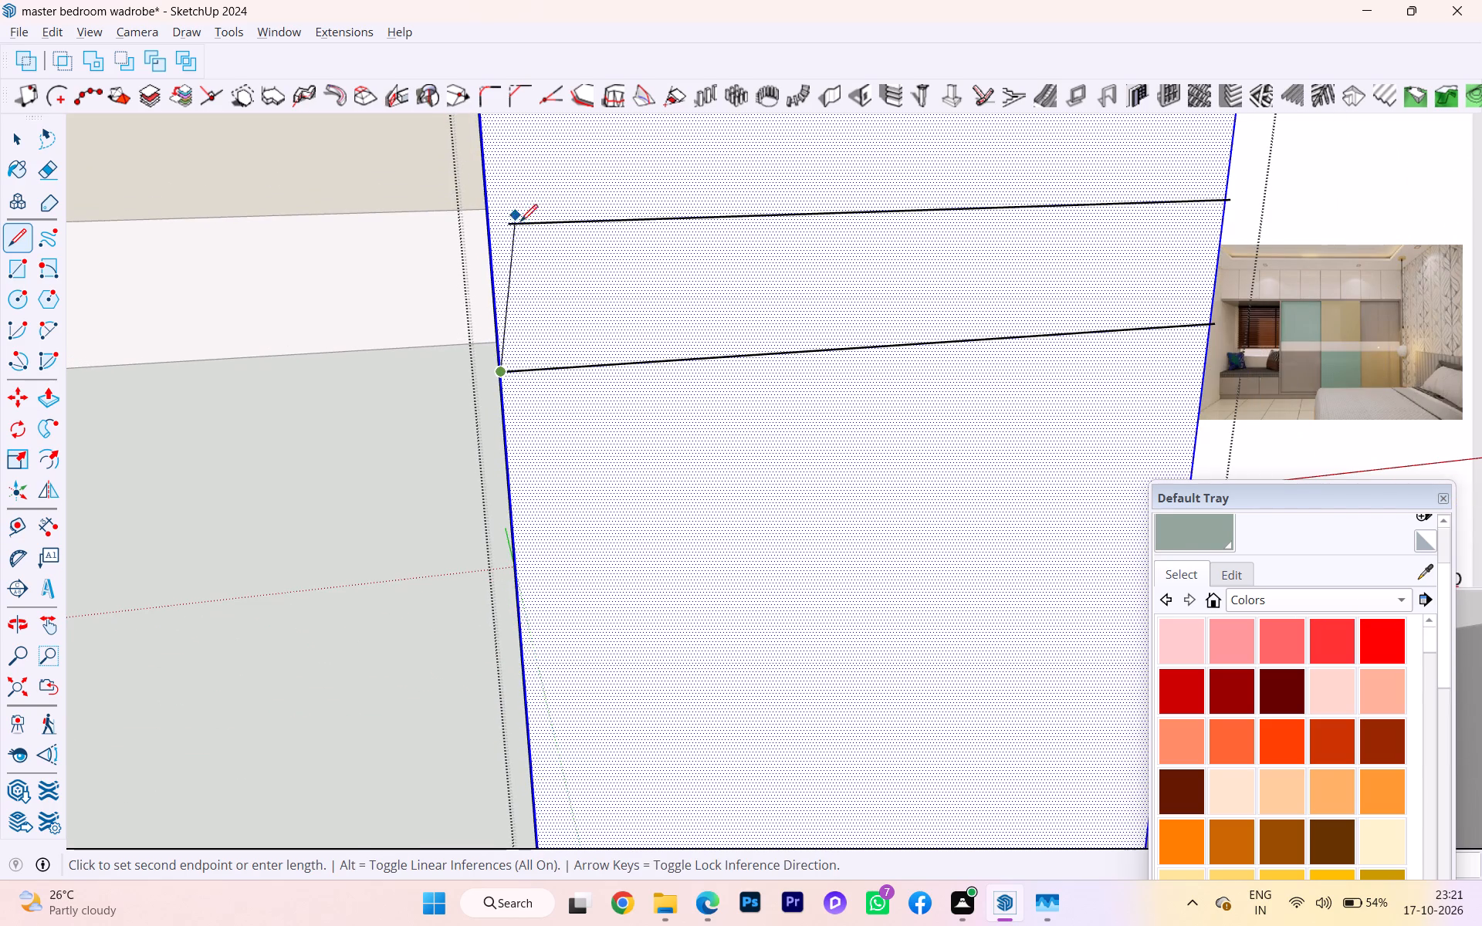
key("space")
Extend the upper dividing line along the red axis to the third shutter's left vertical edge.
key("Right")
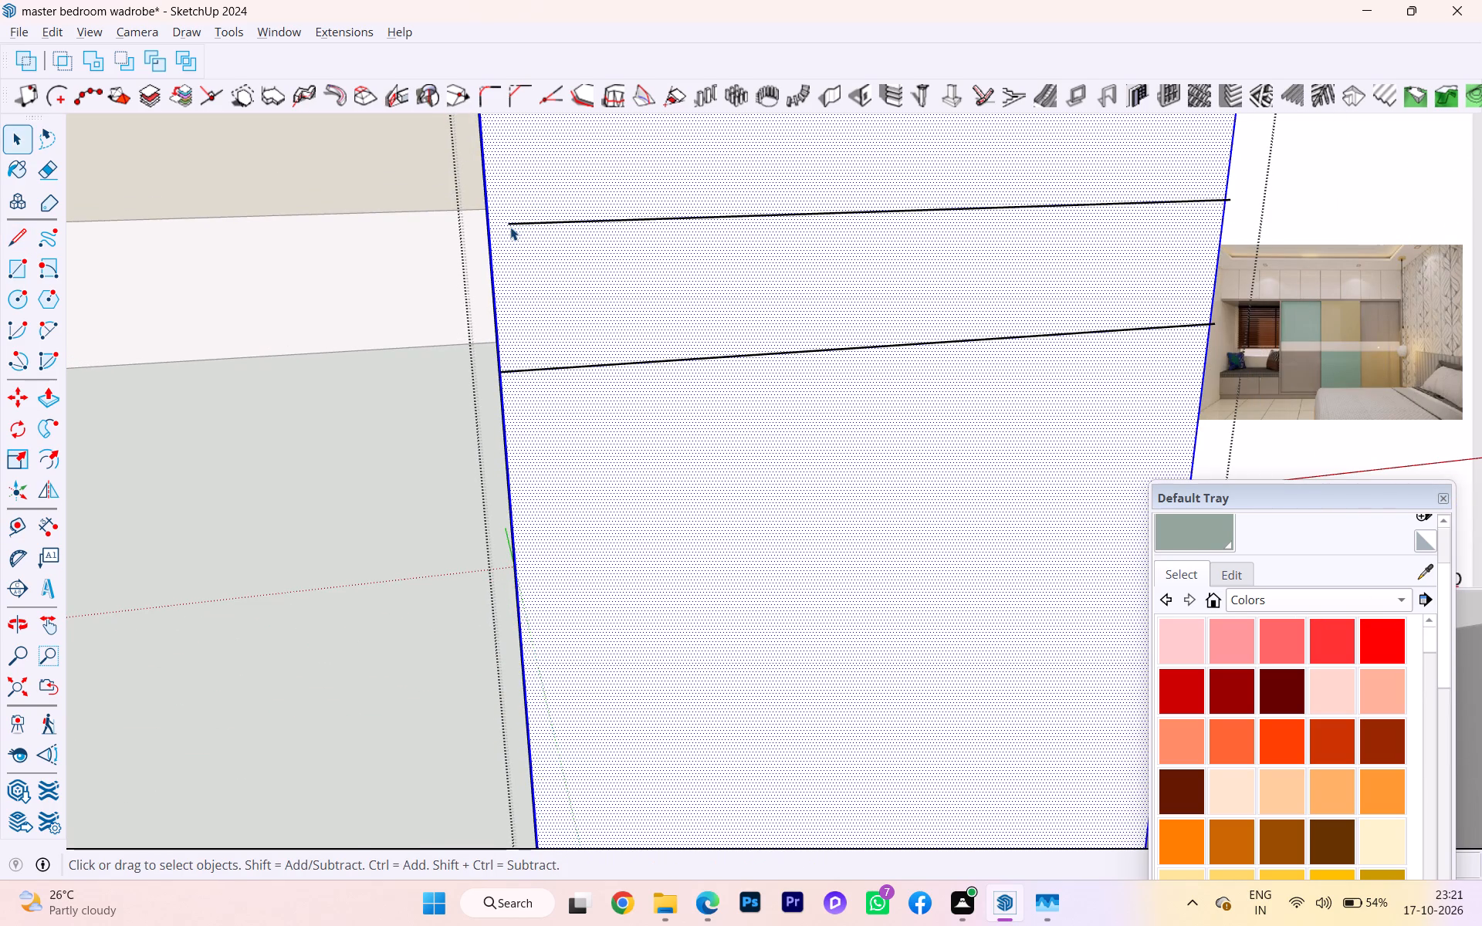
key("l")
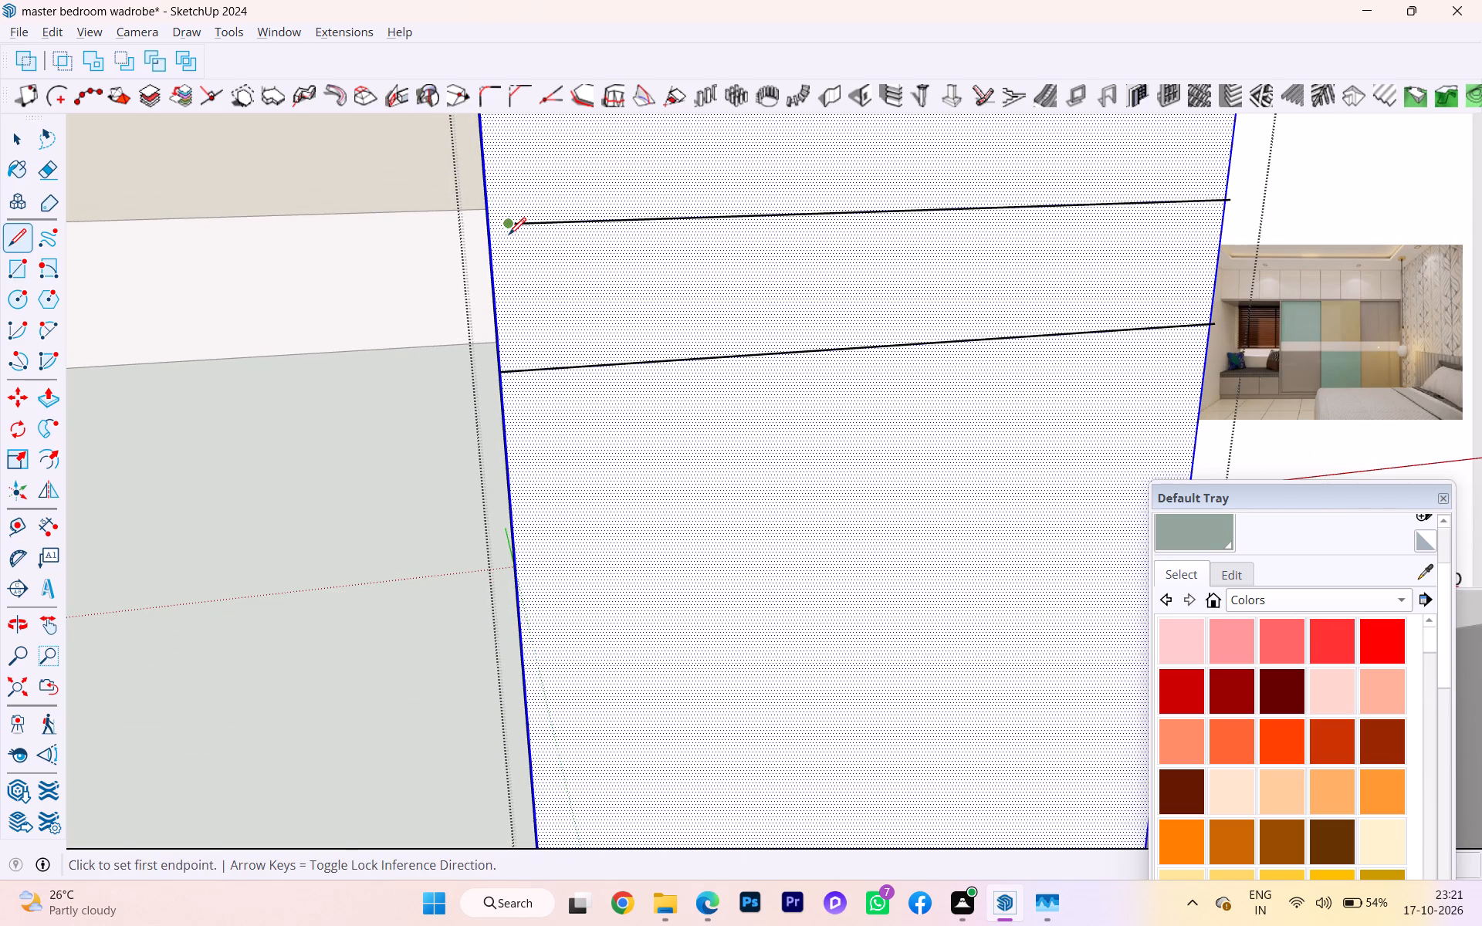
key("Right")
scroll(514, 228, "up", 2)
scroll(514, 228, "down", 2)
scroll(514, 228, "up", 2)
left_click(513, 228)
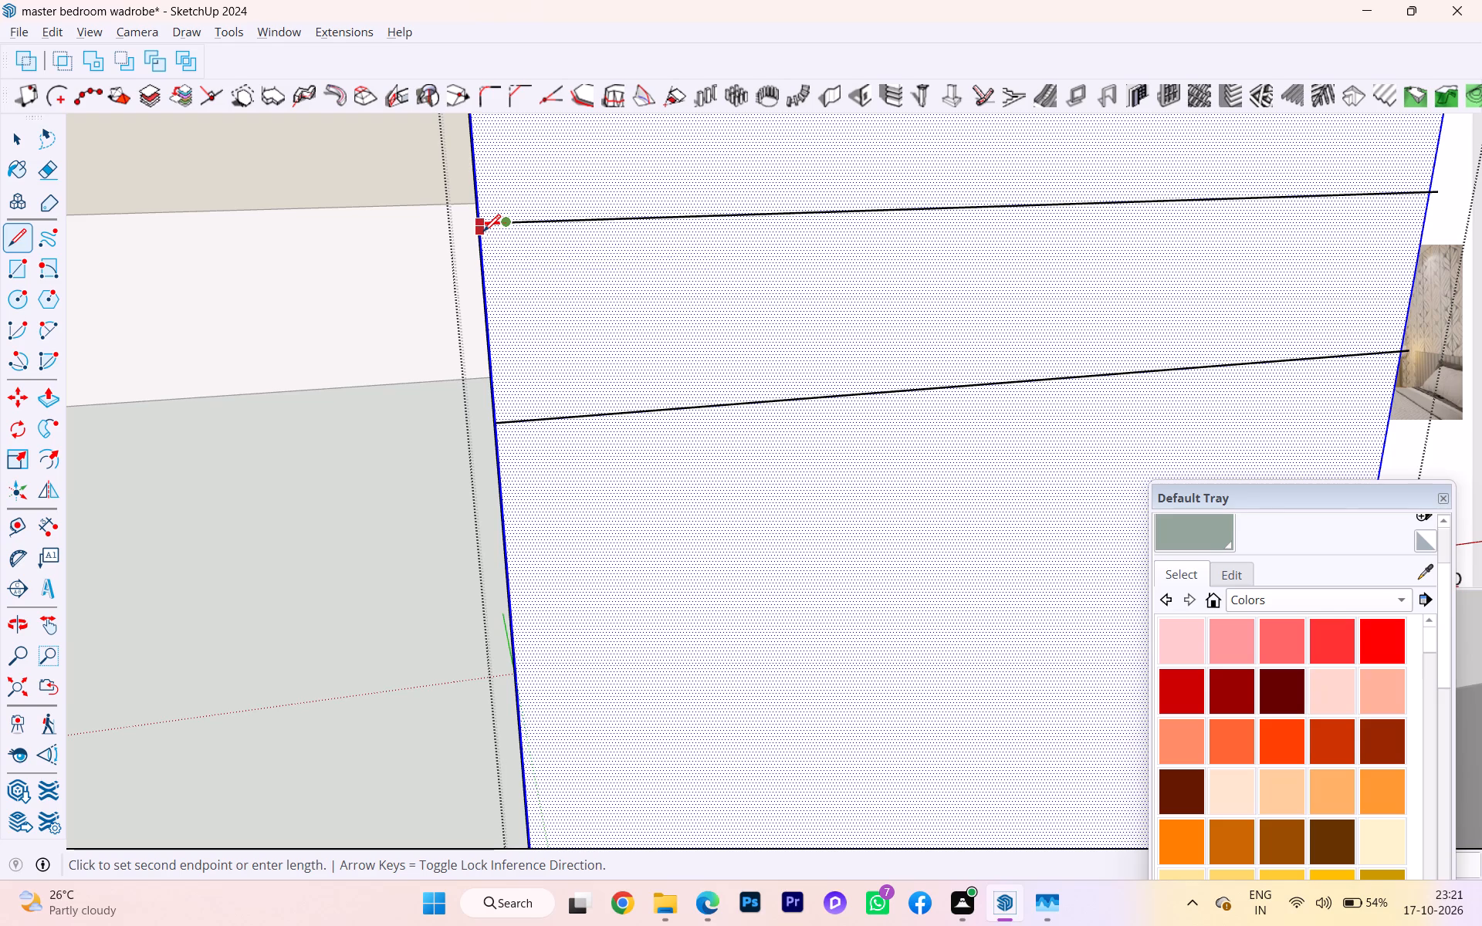
left_click(483, 230)
key("space")
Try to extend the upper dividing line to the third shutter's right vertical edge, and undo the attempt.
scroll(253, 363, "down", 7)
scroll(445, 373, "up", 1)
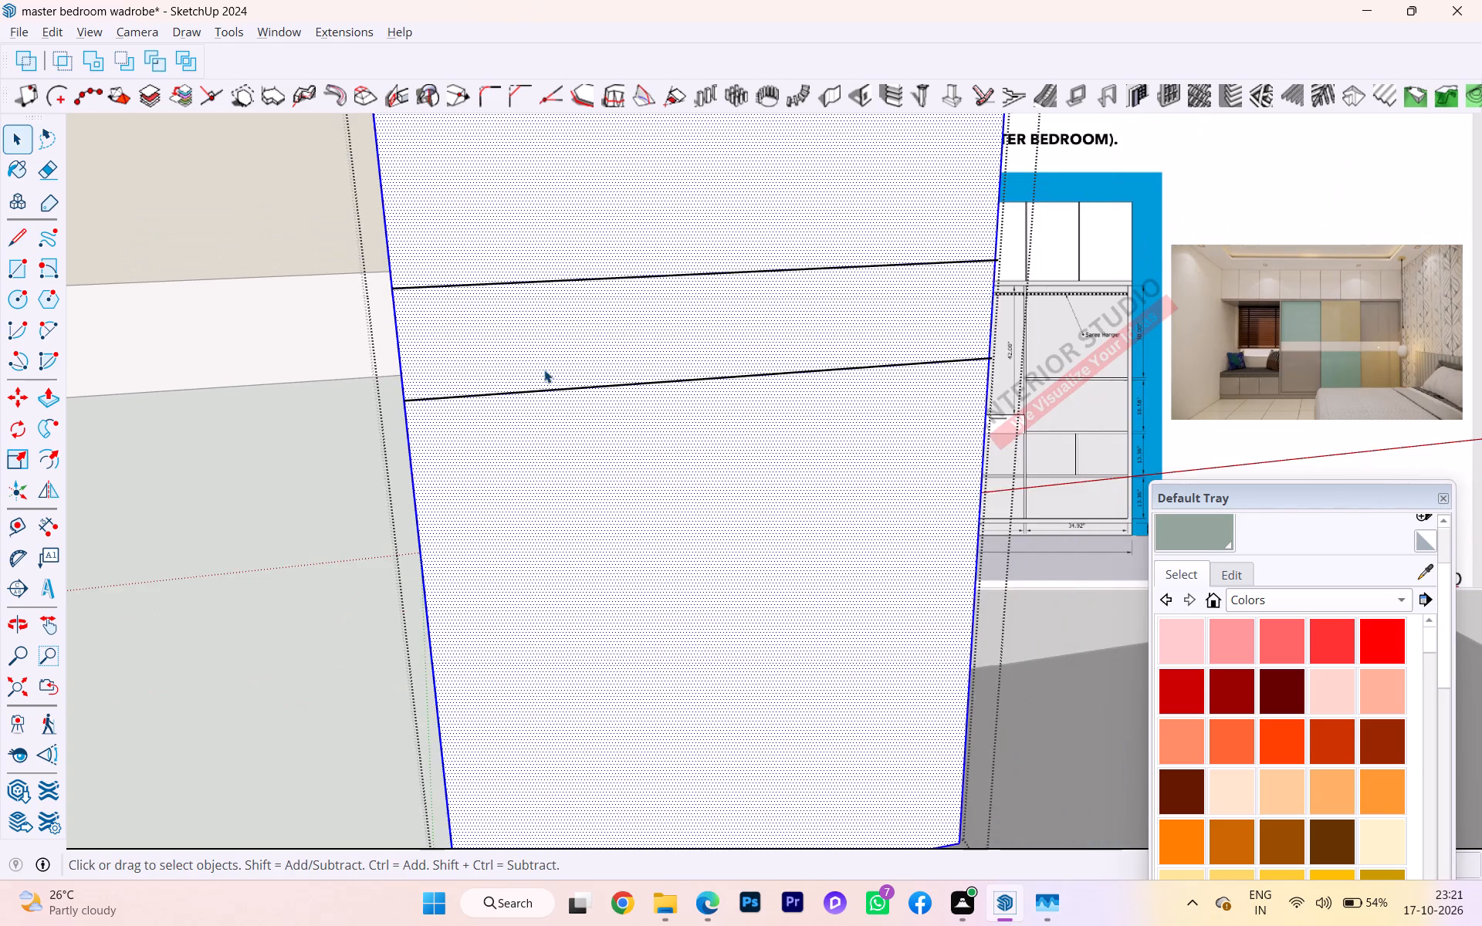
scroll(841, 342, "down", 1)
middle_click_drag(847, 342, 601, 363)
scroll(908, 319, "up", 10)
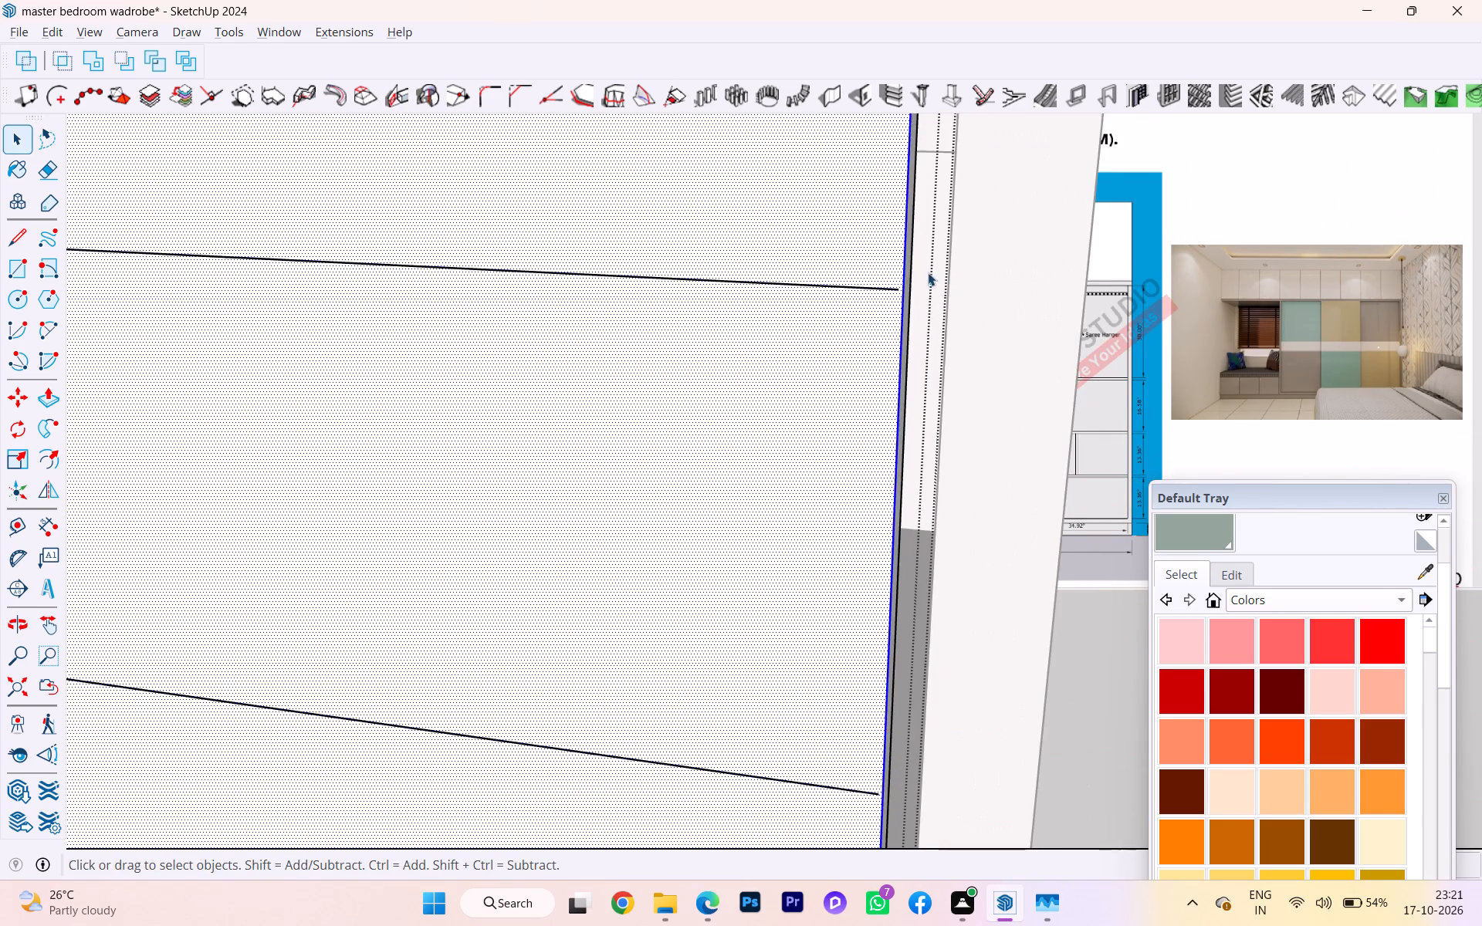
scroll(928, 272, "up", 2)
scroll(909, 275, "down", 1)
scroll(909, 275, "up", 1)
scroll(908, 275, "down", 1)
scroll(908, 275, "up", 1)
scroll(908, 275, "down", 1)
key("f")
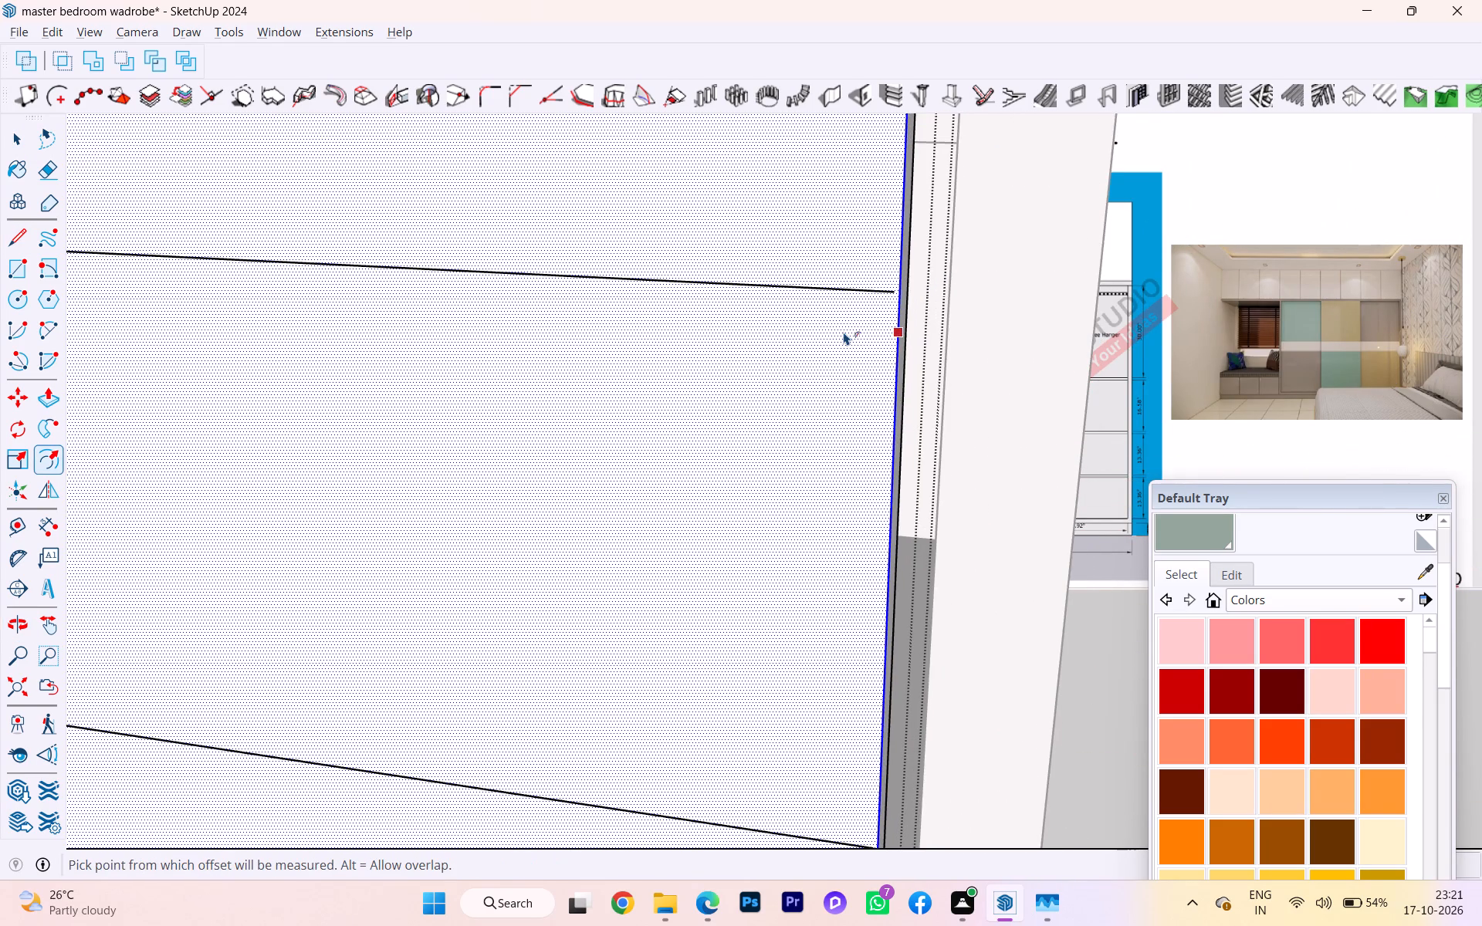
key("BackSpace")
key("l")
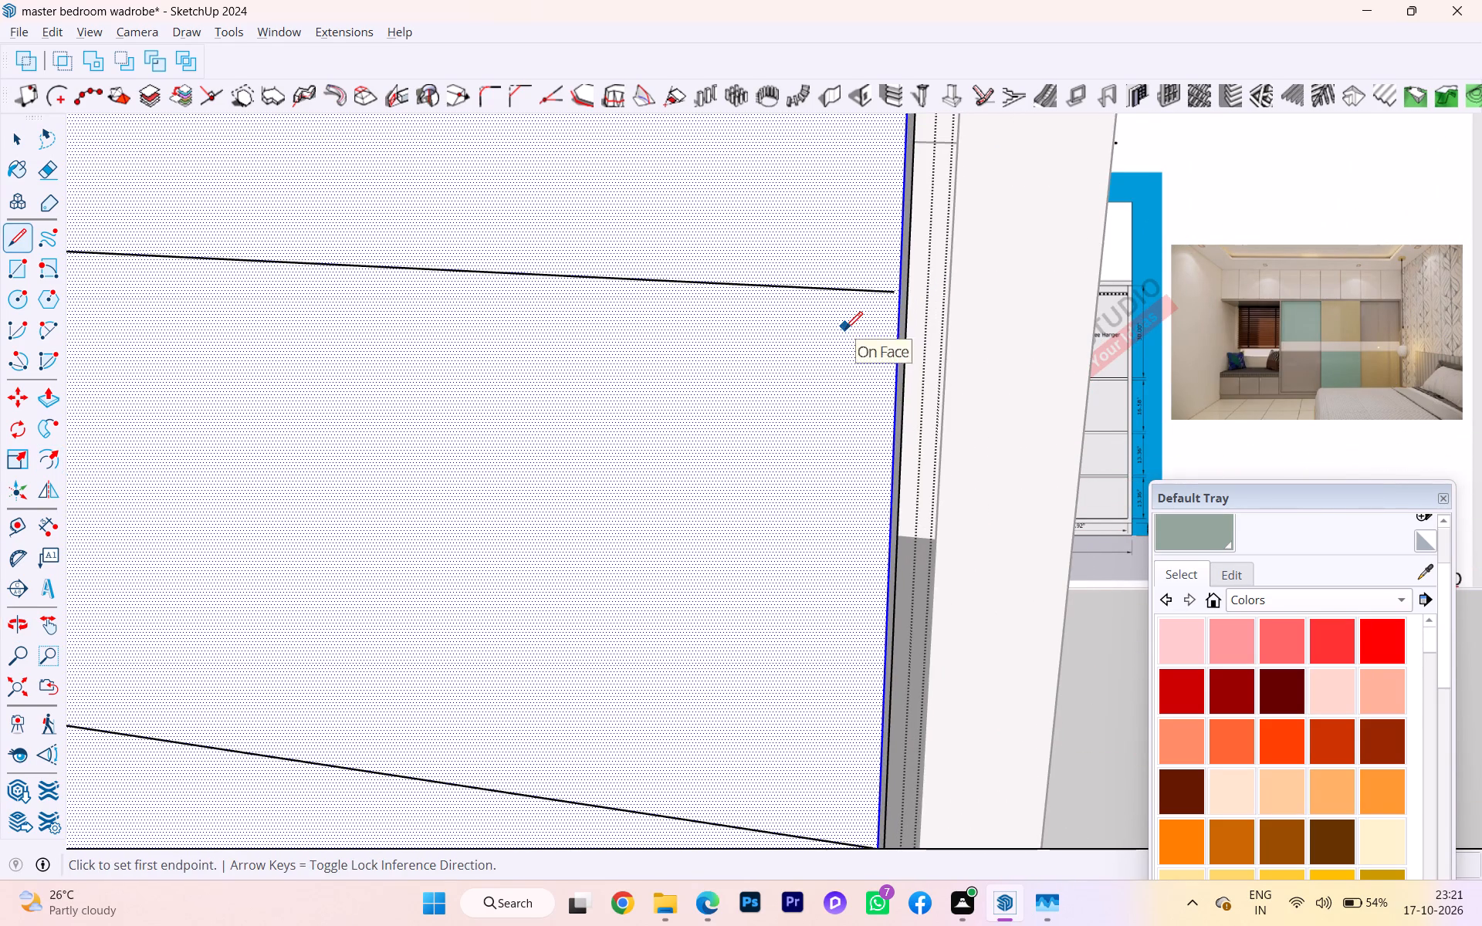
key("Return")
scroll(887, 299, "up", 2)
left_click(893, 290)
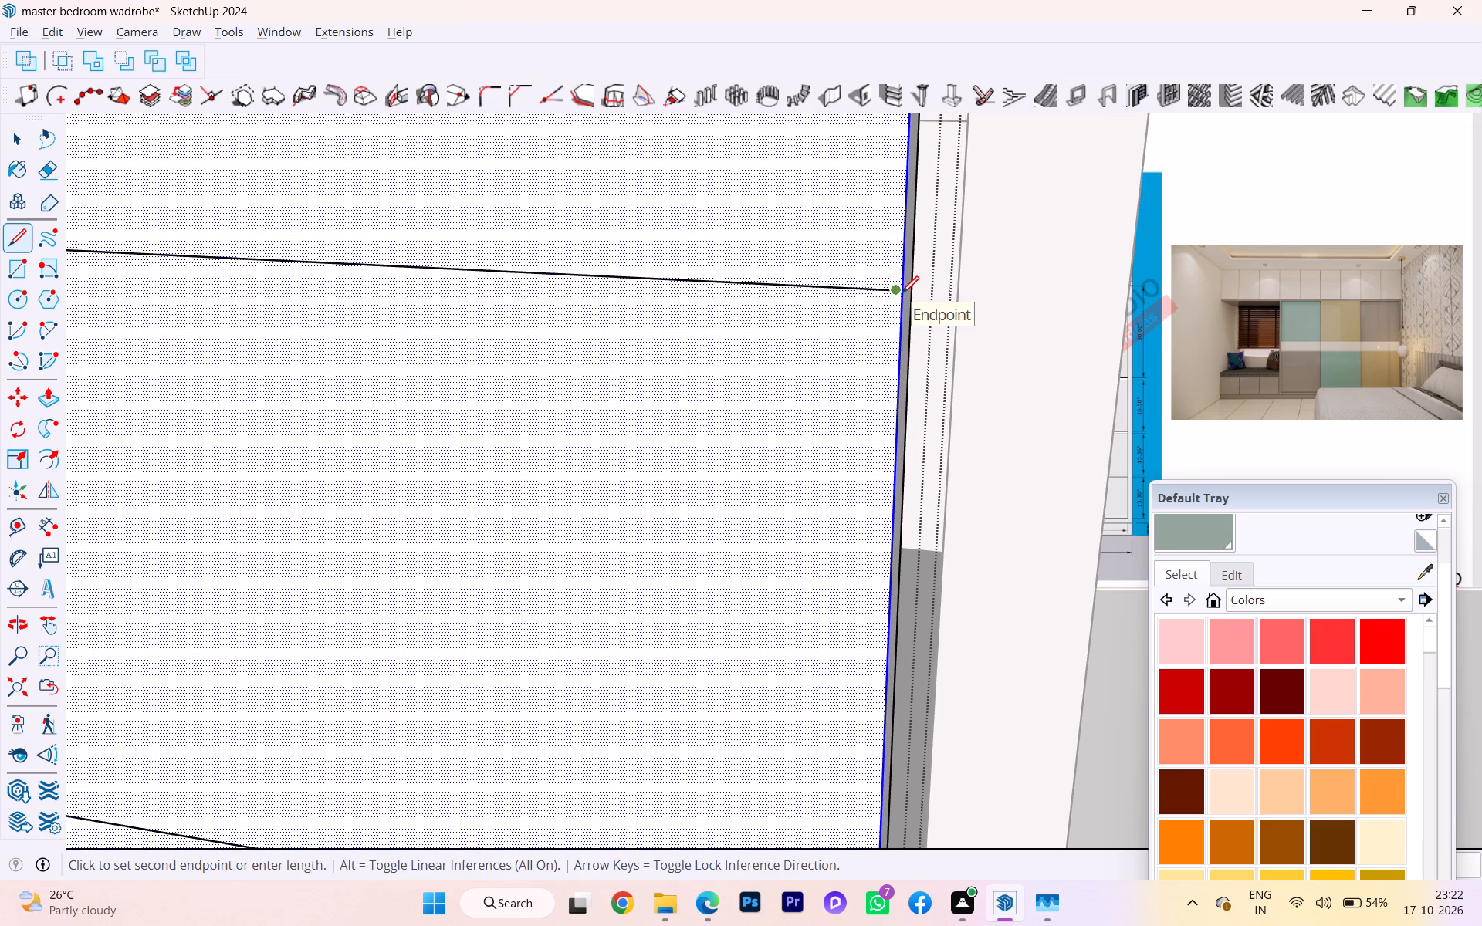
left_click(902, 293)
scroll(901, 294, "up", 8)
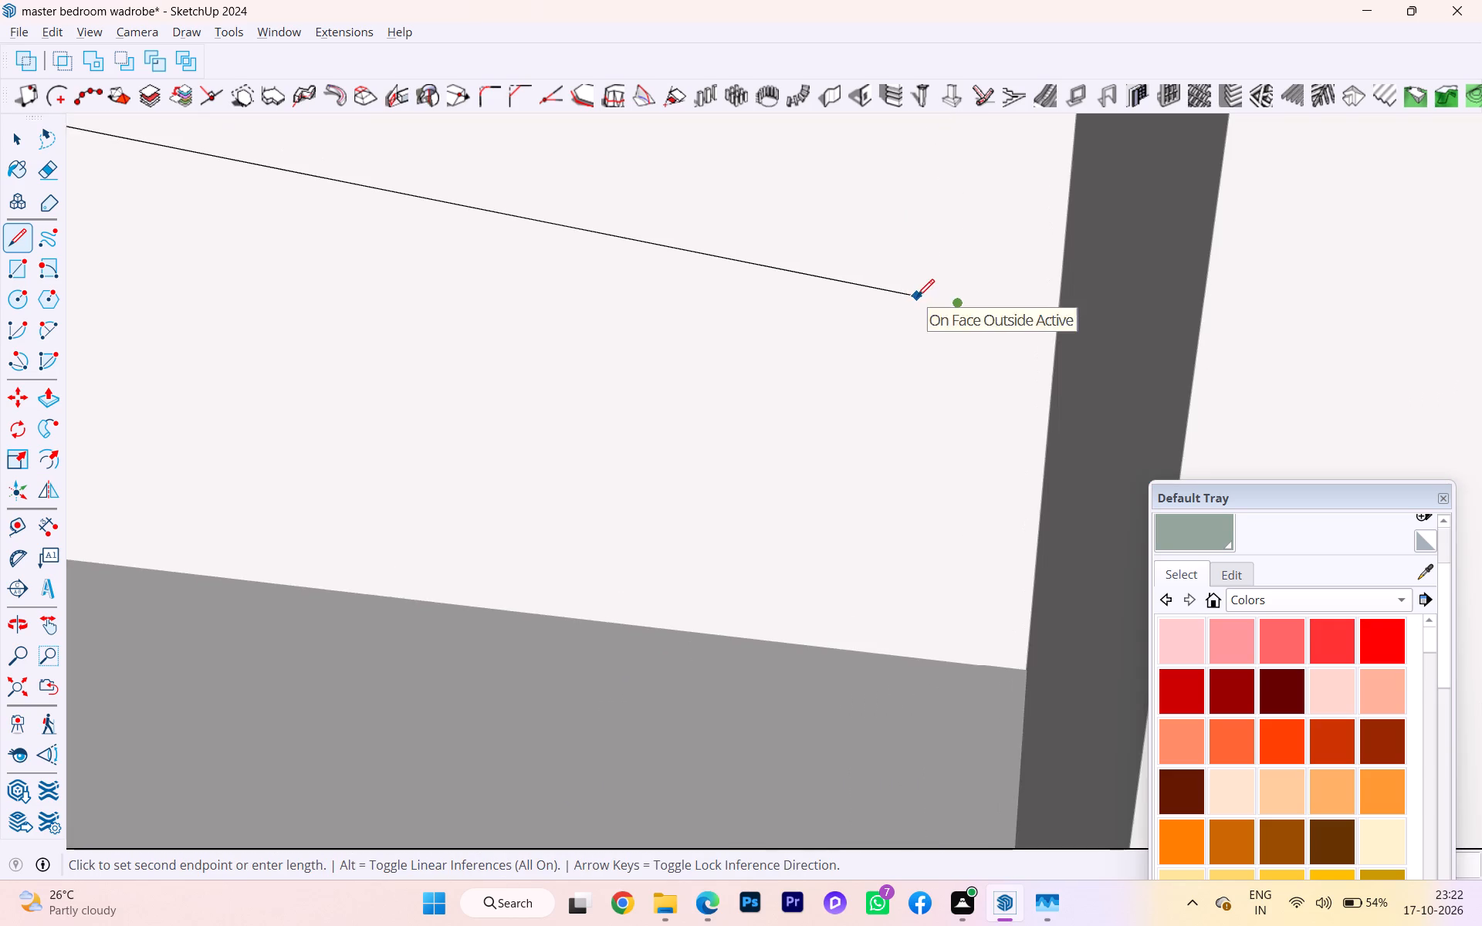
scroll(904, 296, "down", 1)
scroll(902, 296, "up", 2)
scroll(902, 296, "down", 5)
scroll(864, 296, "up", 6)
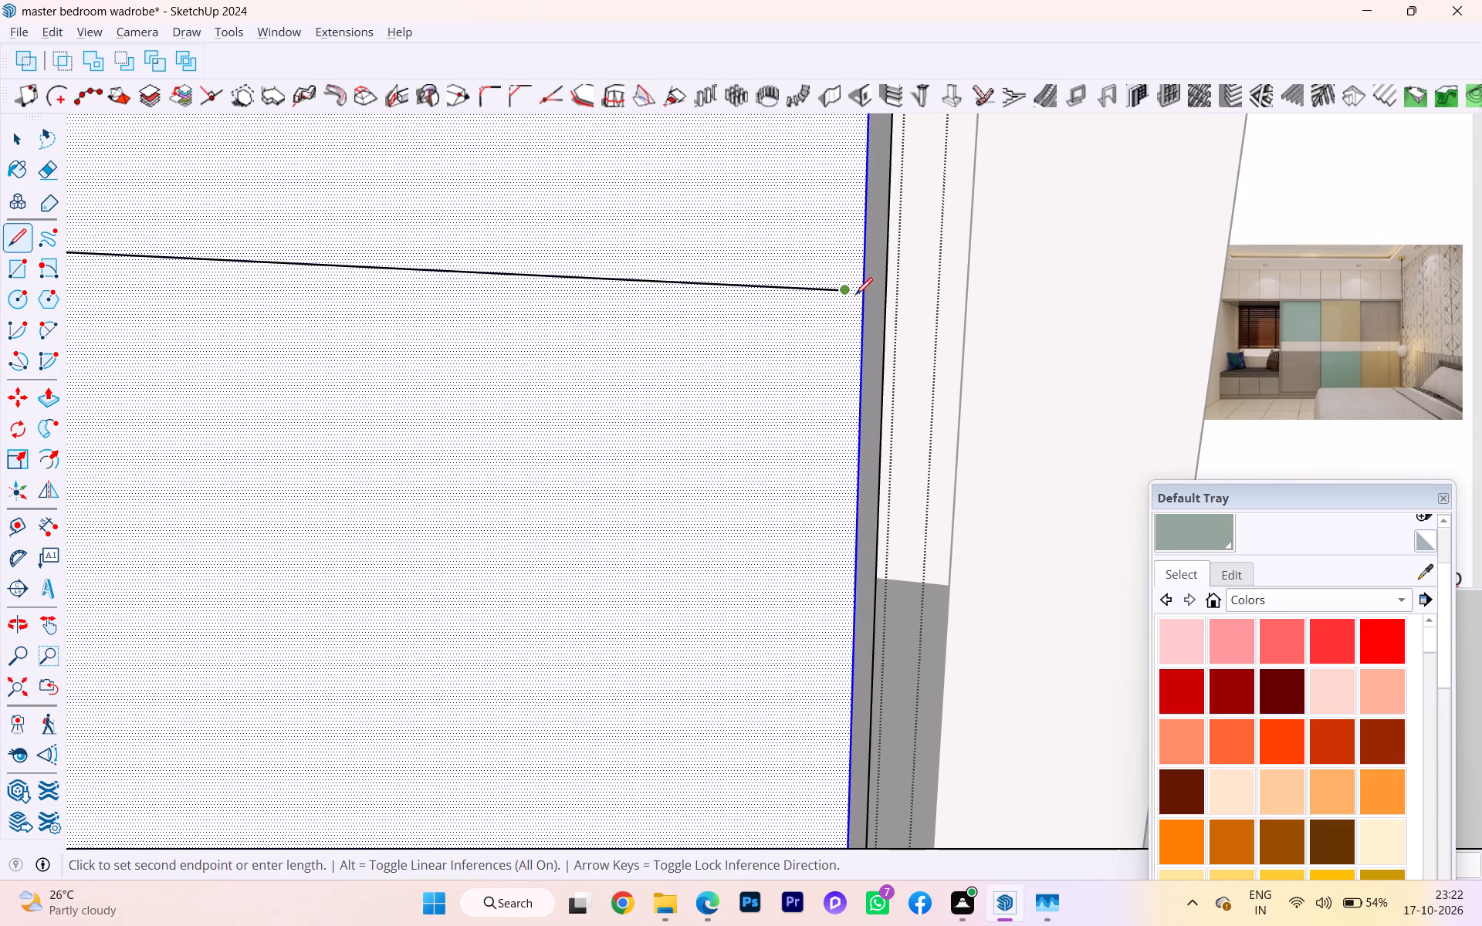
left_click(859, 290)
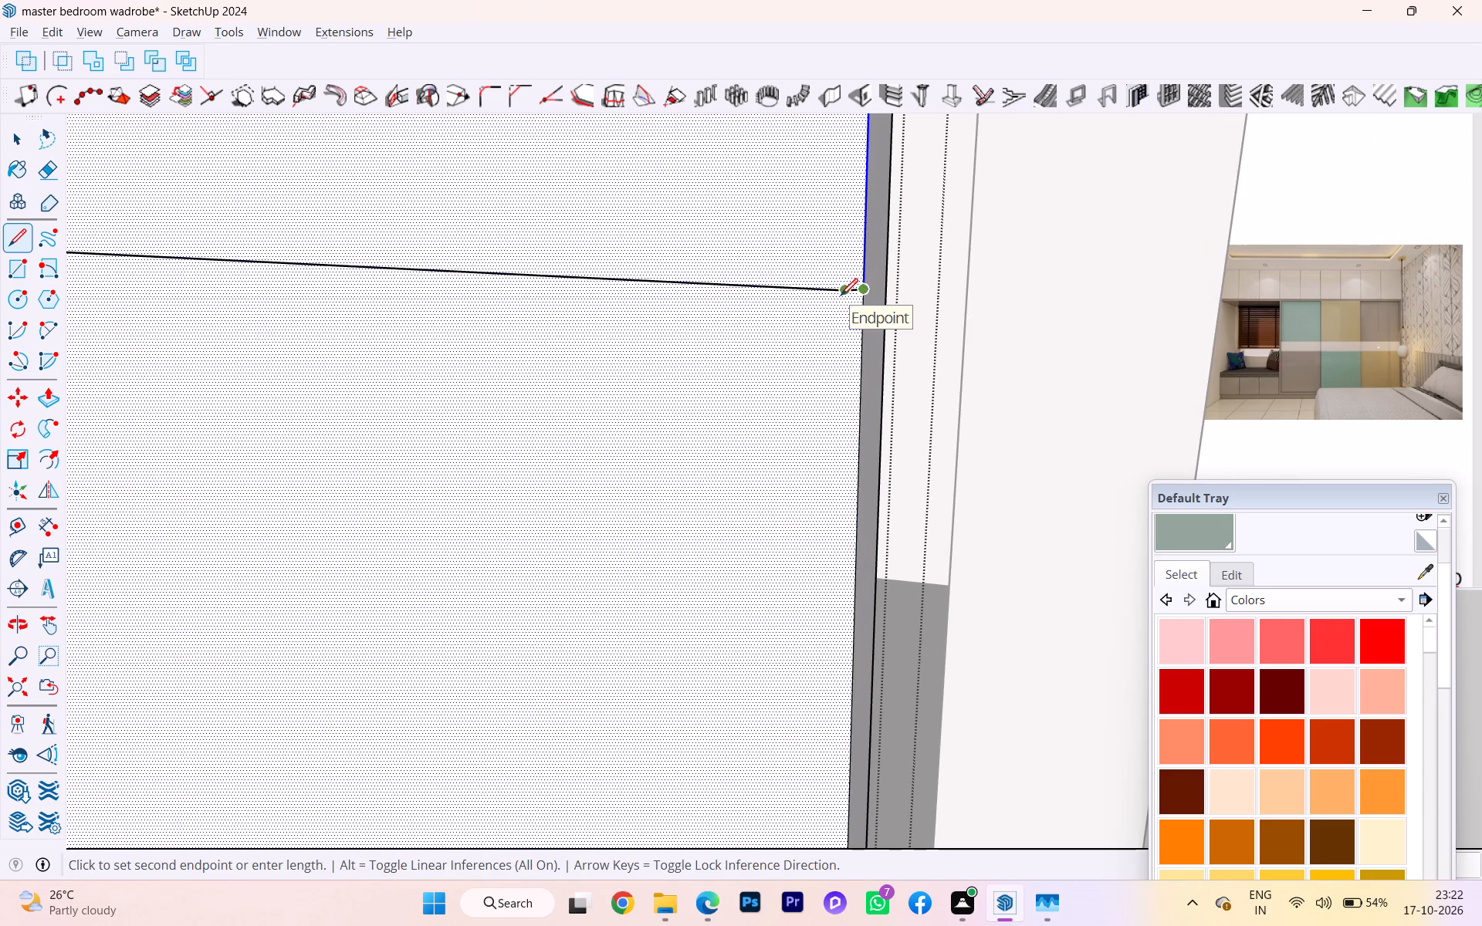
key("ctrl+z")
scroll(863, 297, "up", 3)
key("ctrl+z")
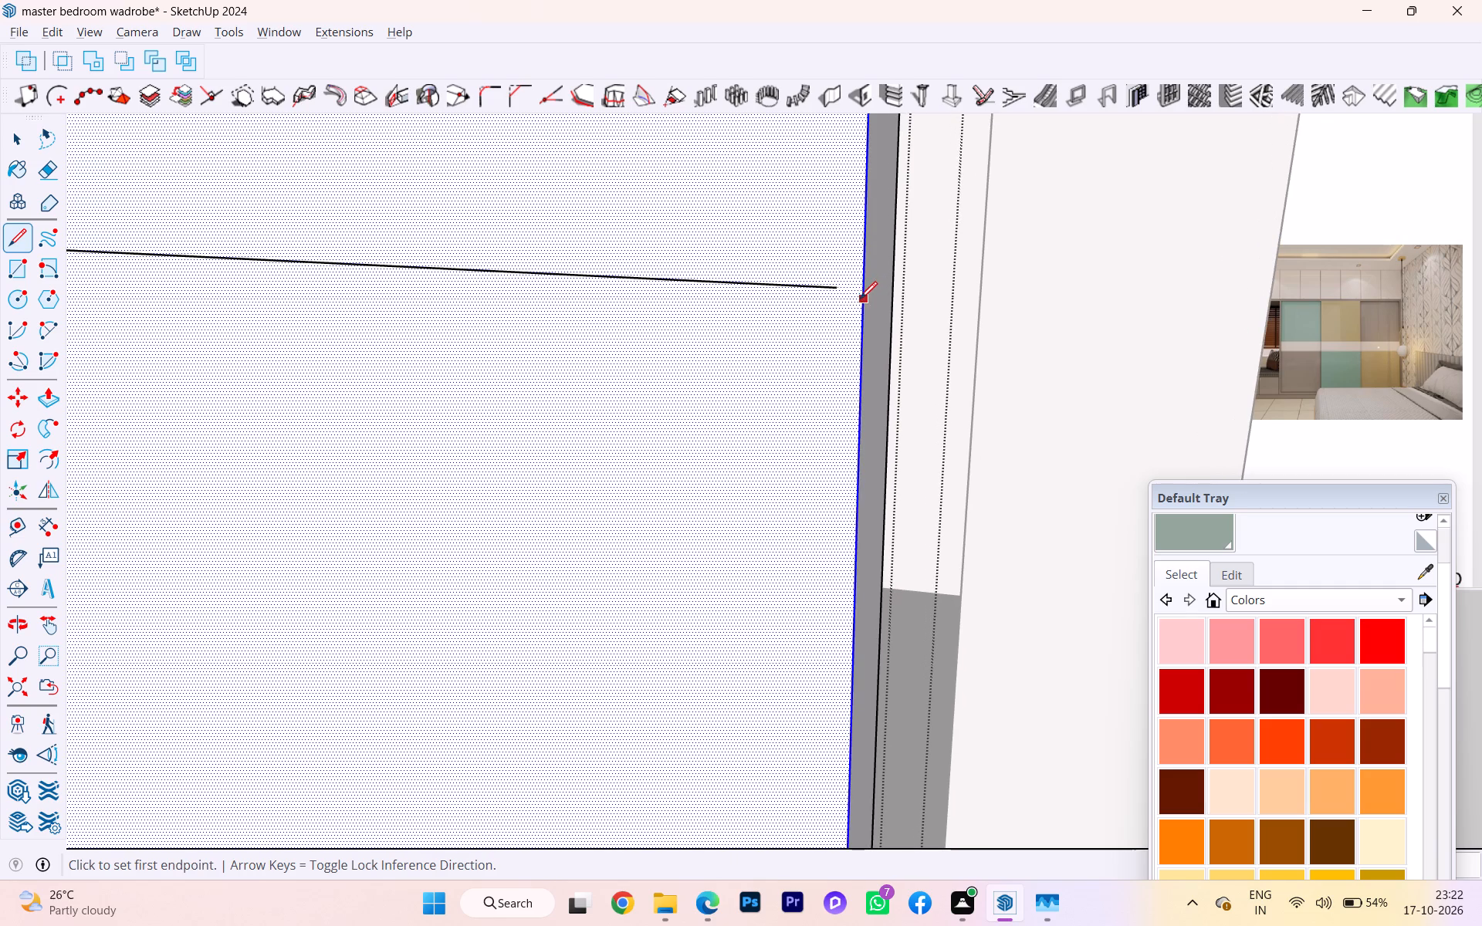
Draw the short line joining the upper dividing line's free end to the third shutter's right vertical edge.
left_click(838, 291)
left_click(861, 290)
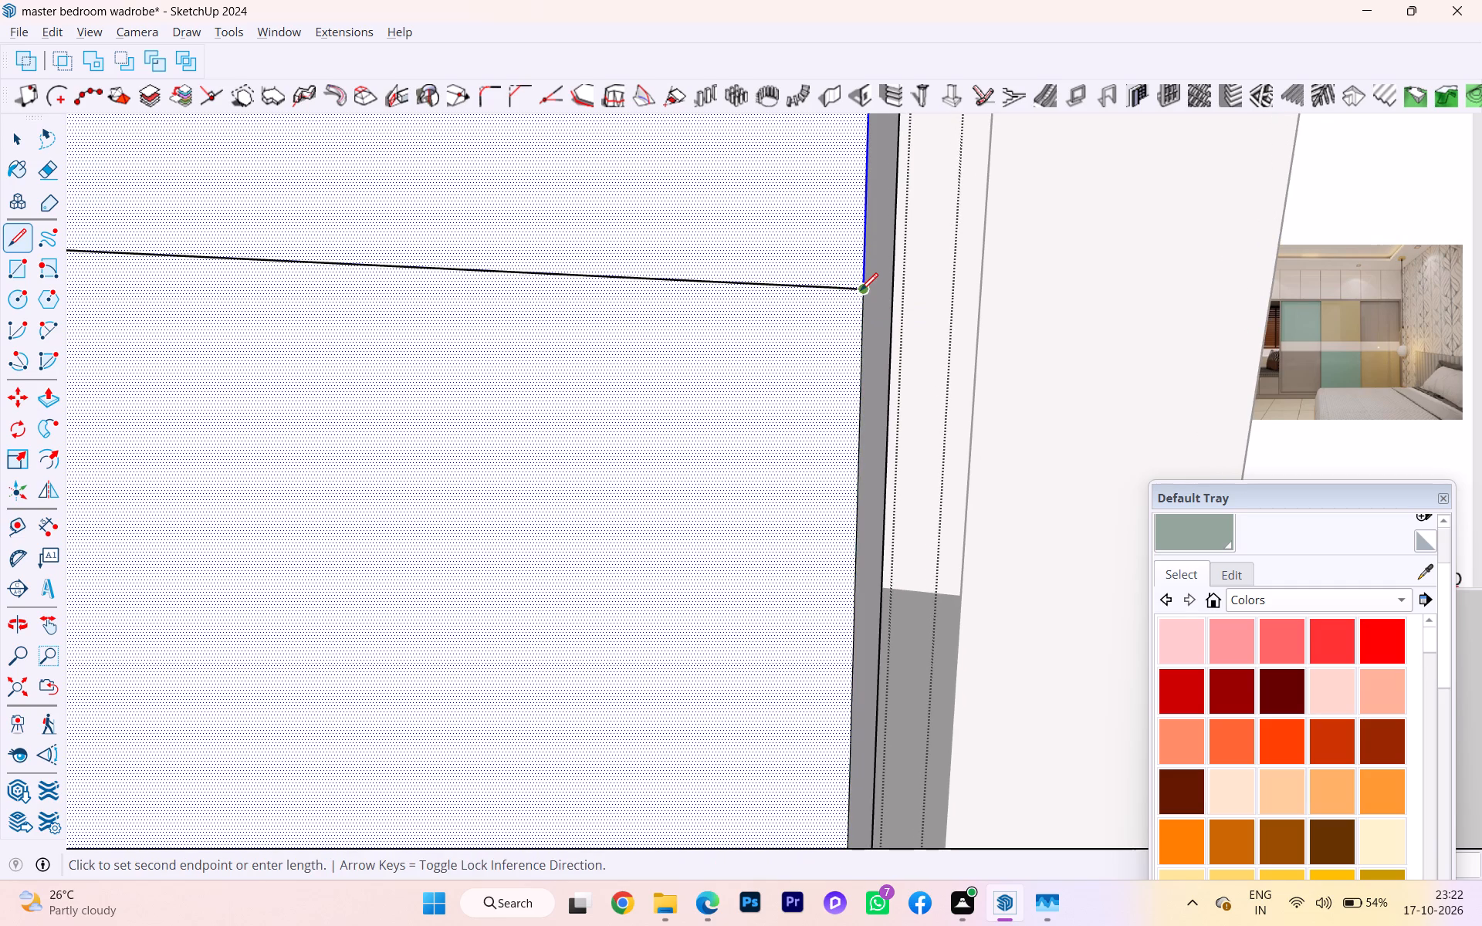
key("space")
scroll(772, 311, "down", 4)
scroll(768, 308, "up", 1)
scroll(769, 304, "down", 4)
scroll(769, 304, "up", 1)
scroll(769, 304, "down", 4)
scroll(792, 300, "up", 2)
scroll(792, 300, "down", 1)
scroll(792, 300, "up", 2)
scroll(792, 300, "down", 3)
scroll(807, 301, "up", 3)
scroll(810, 302, "down", 3)
scroll(813, 302, "up", 1)
scroll(820, 316, "down", 1)
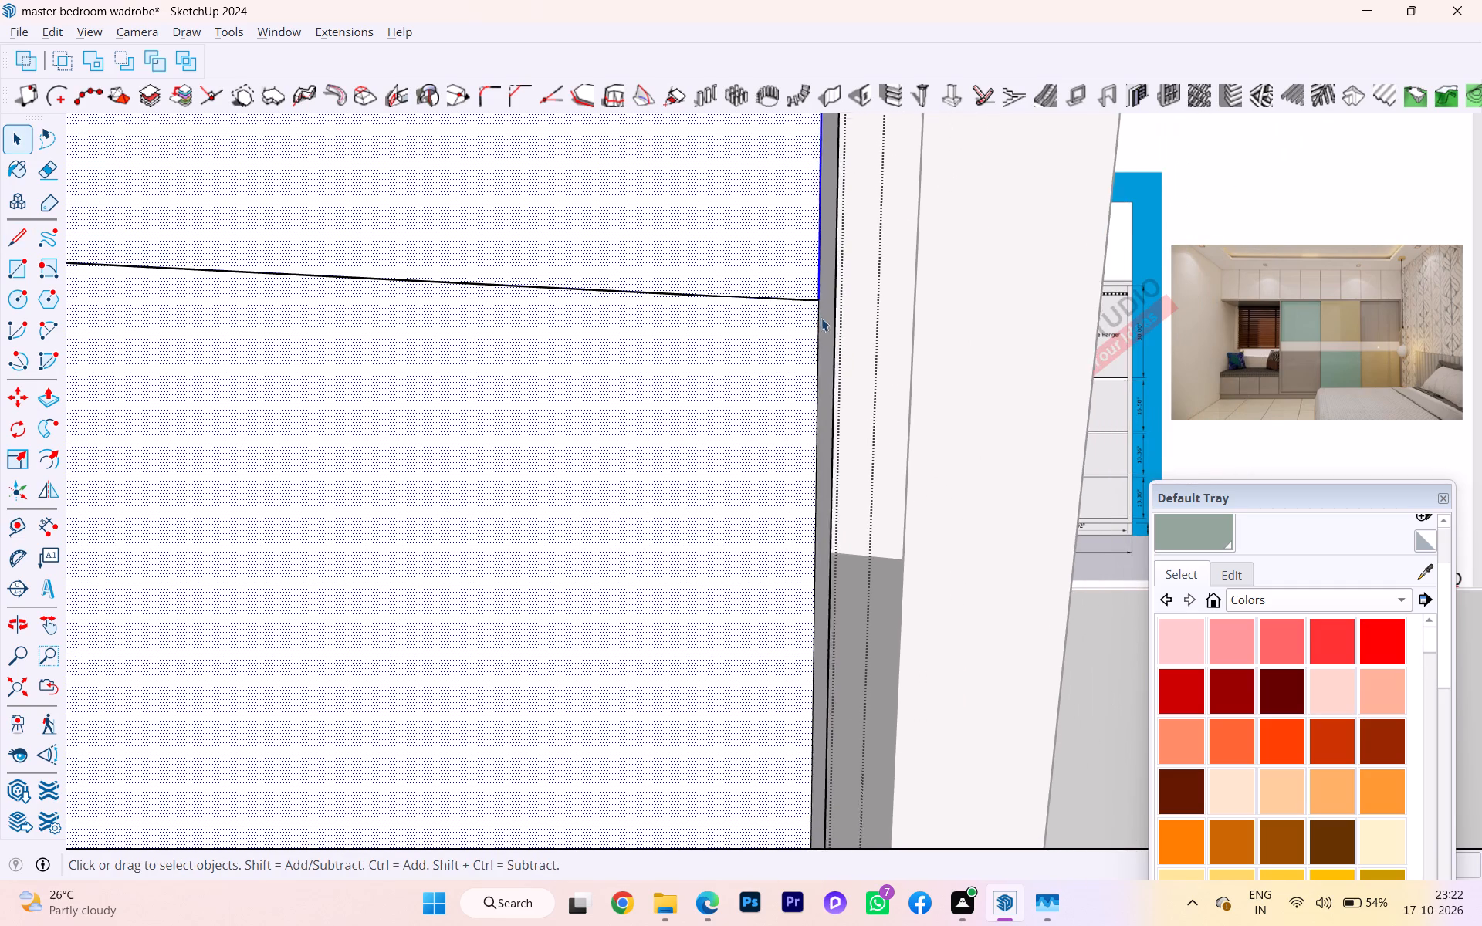
Continue the upper dividing line along the green axis across the thickness of the third shutter's right side.
scroll(821, 318, "down", 3)
middle_click_drag(821, 319, 743, 334)
key("l")
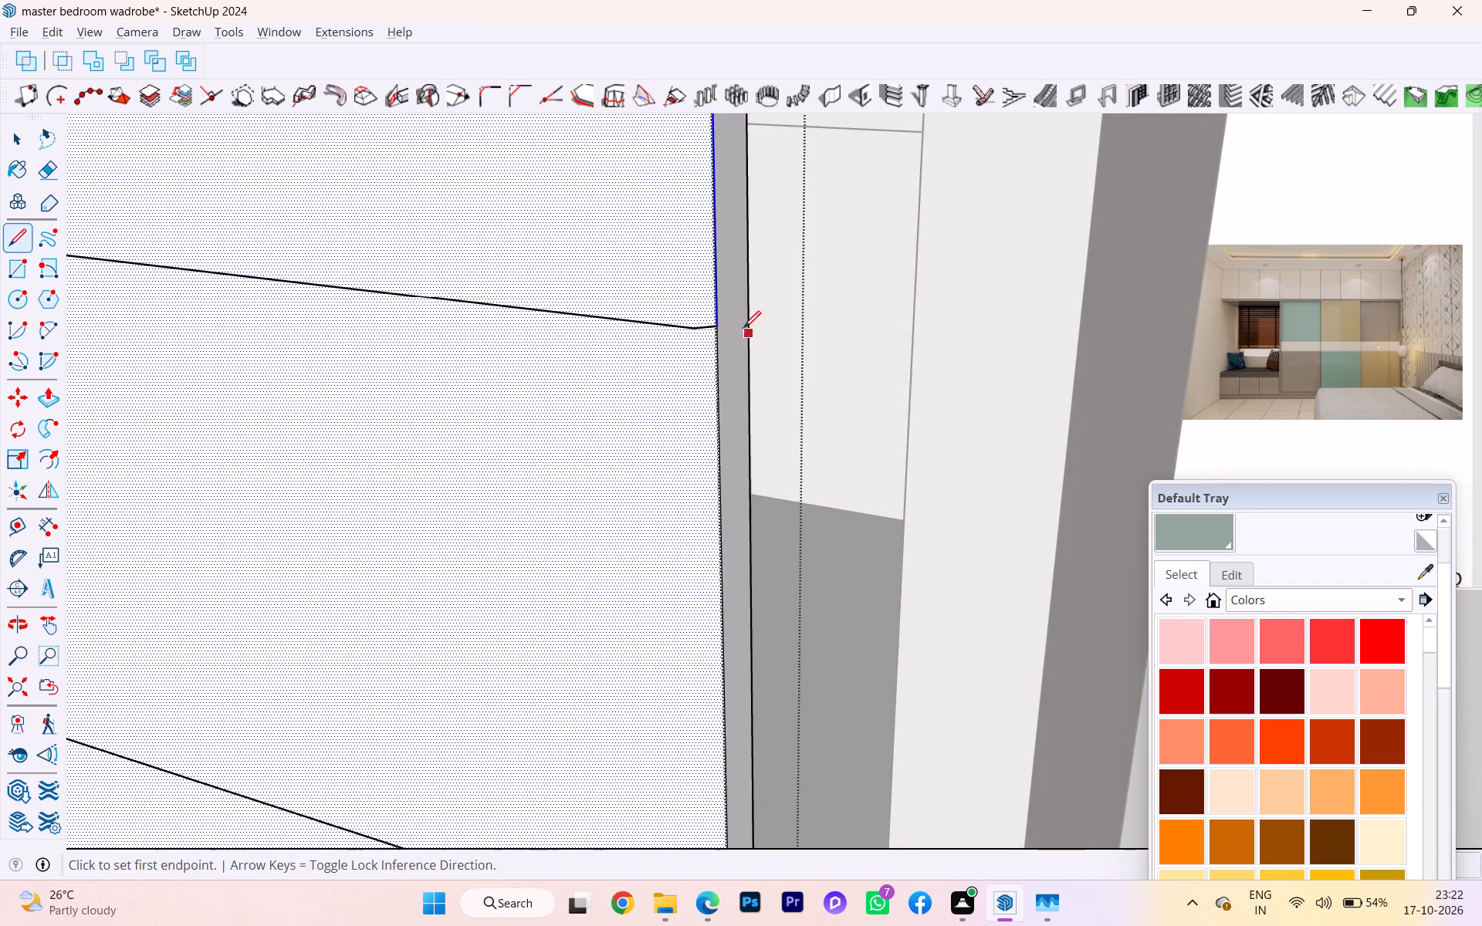
scroll(744, 319, "up", 3)
left_click(713, 331)
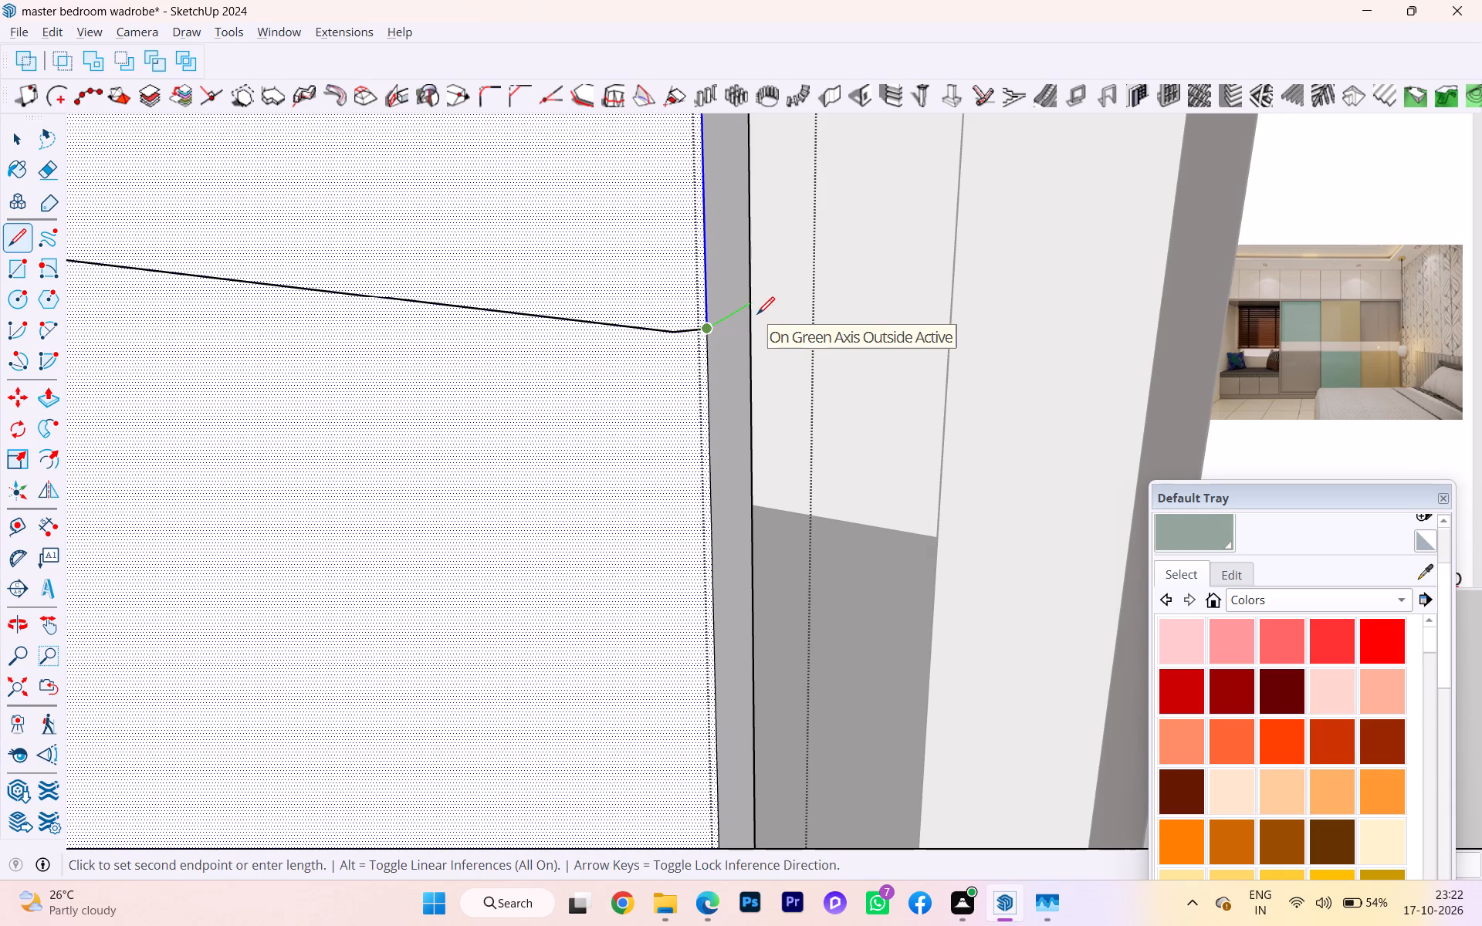
left_click(757, 314)
key("space")
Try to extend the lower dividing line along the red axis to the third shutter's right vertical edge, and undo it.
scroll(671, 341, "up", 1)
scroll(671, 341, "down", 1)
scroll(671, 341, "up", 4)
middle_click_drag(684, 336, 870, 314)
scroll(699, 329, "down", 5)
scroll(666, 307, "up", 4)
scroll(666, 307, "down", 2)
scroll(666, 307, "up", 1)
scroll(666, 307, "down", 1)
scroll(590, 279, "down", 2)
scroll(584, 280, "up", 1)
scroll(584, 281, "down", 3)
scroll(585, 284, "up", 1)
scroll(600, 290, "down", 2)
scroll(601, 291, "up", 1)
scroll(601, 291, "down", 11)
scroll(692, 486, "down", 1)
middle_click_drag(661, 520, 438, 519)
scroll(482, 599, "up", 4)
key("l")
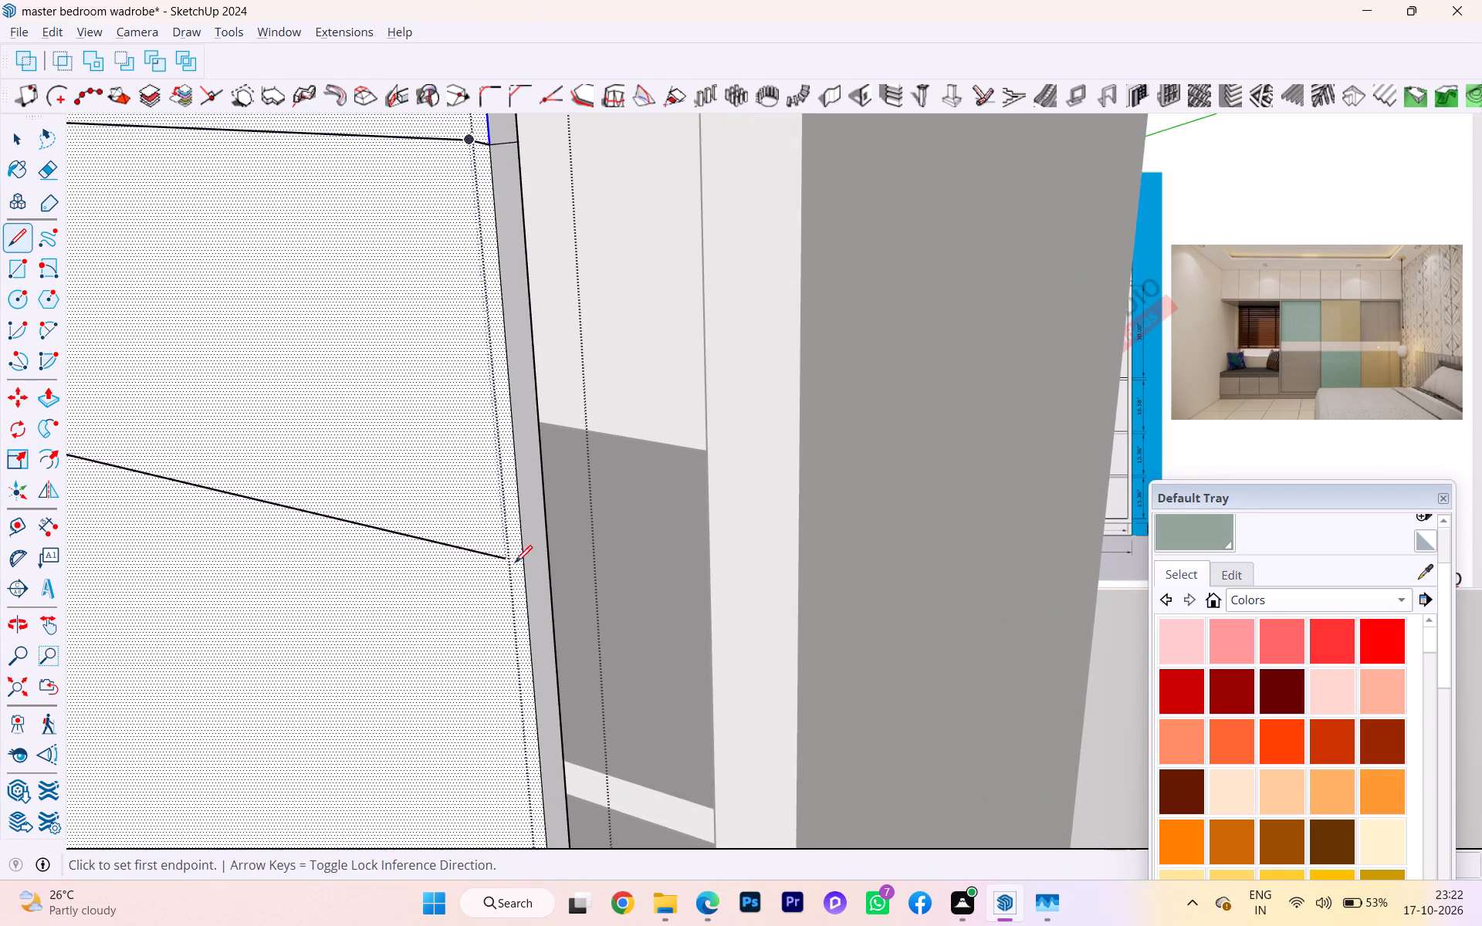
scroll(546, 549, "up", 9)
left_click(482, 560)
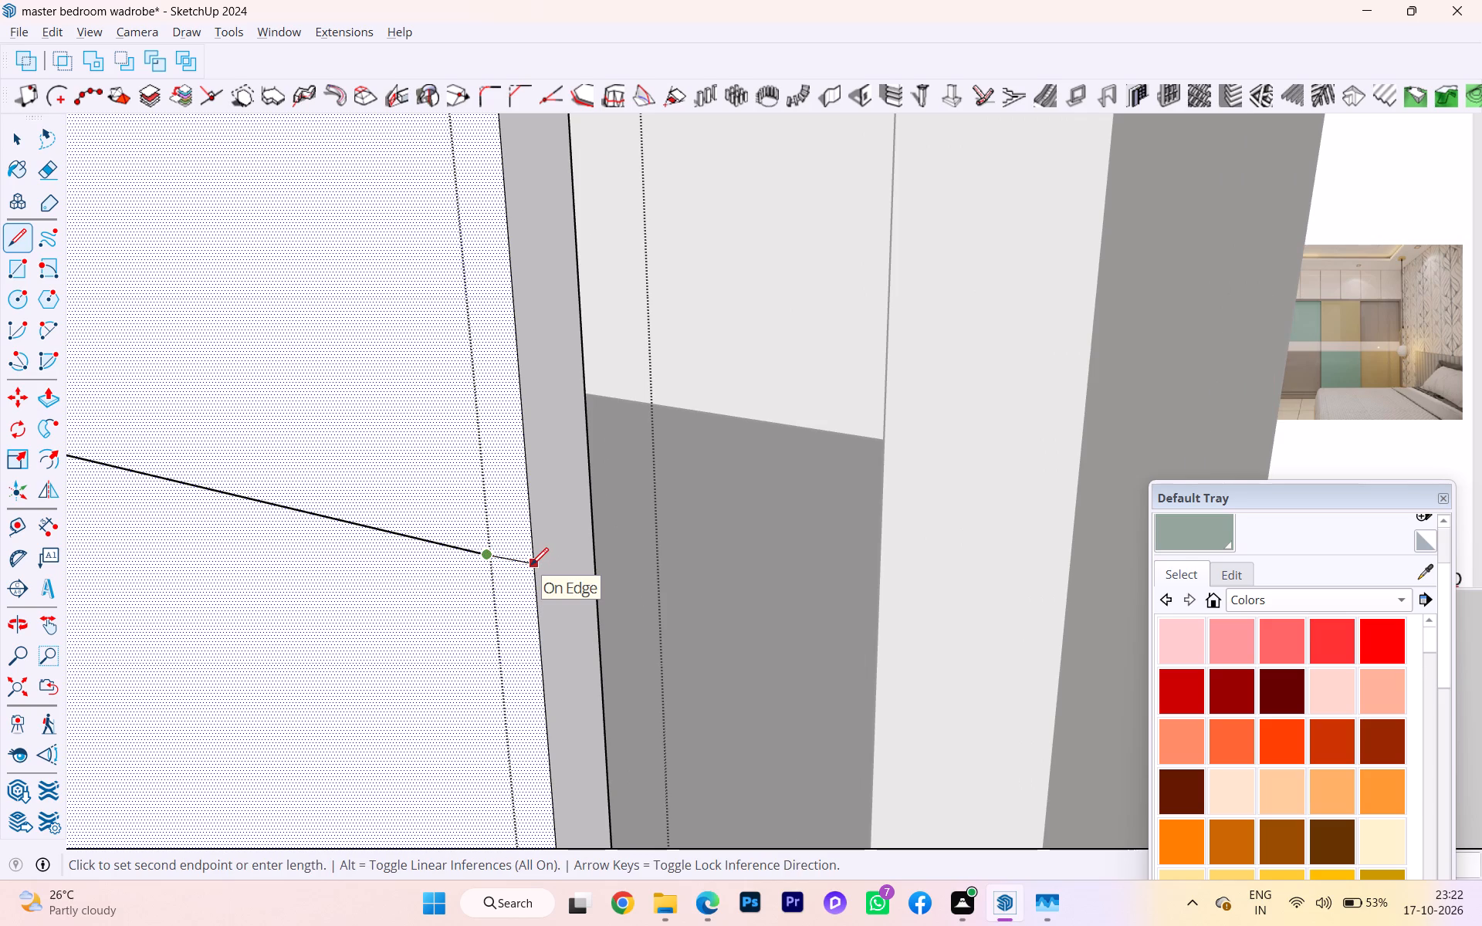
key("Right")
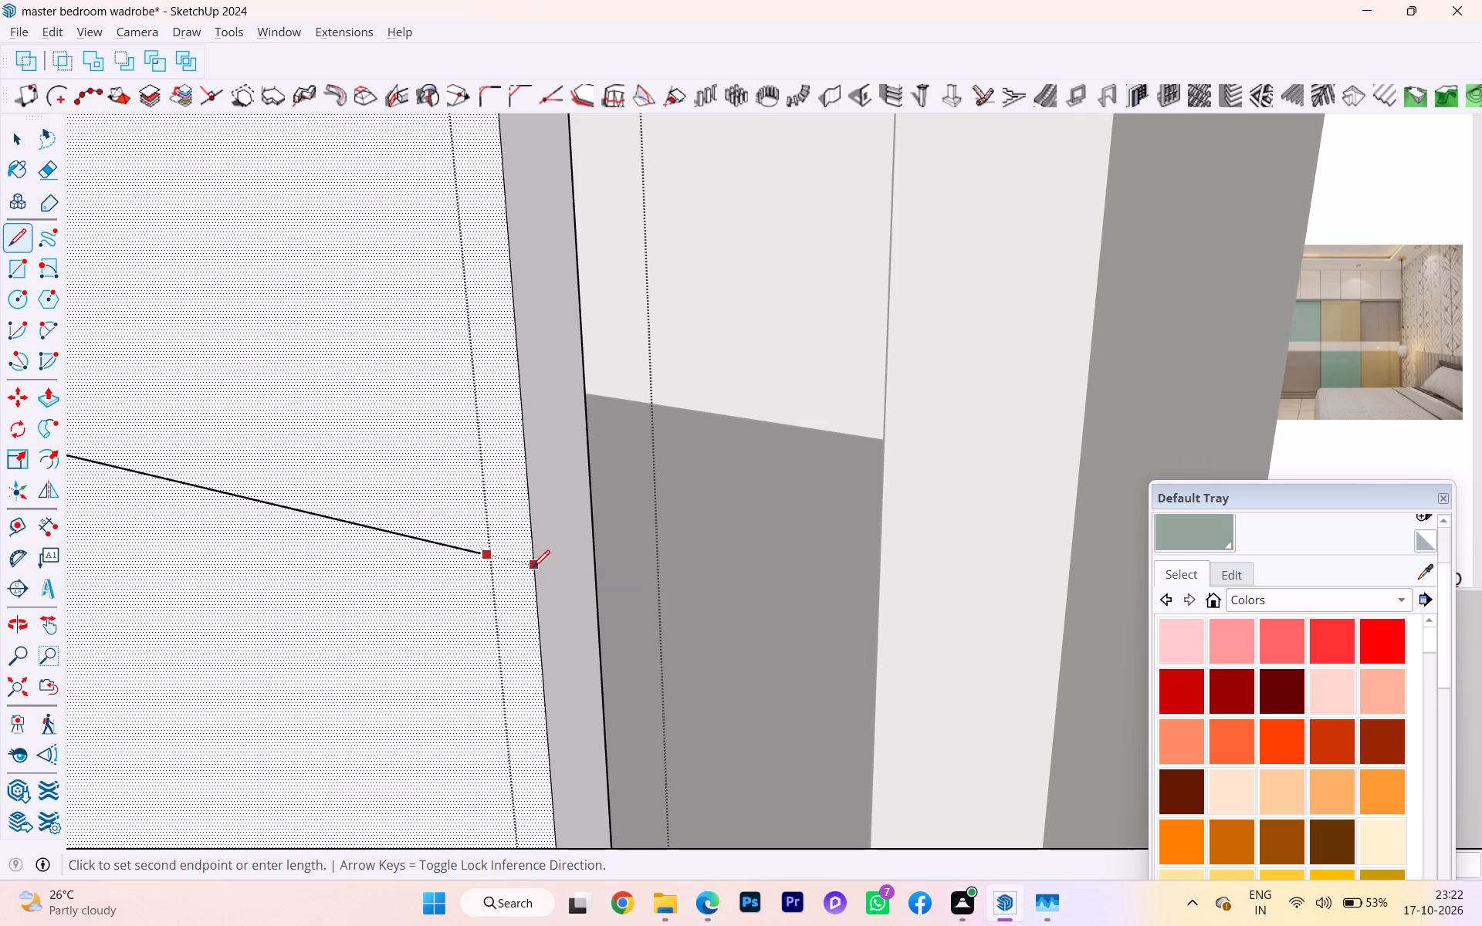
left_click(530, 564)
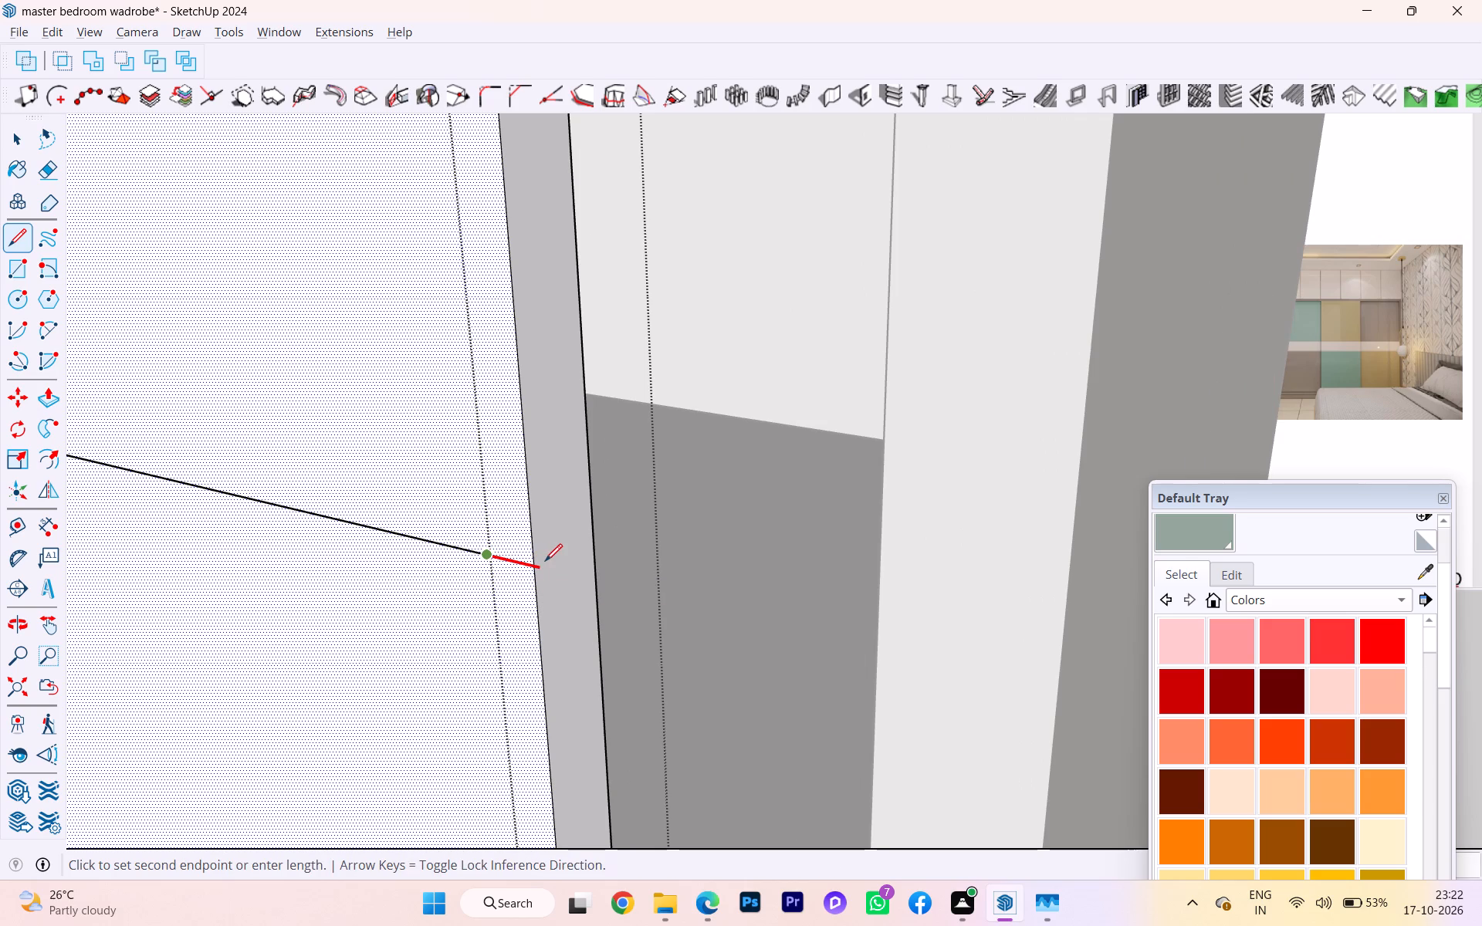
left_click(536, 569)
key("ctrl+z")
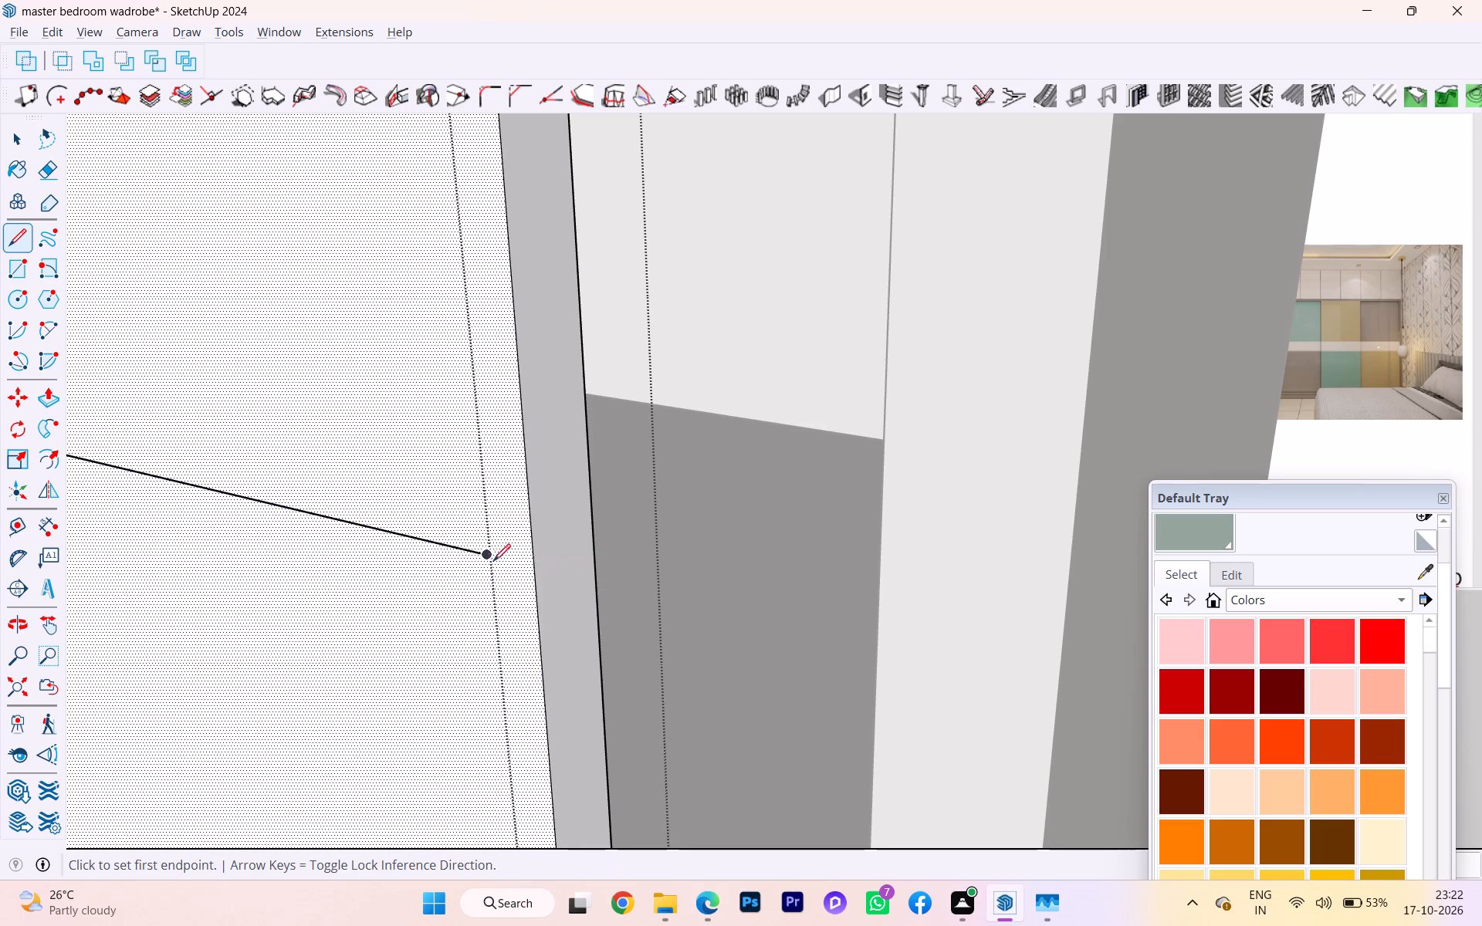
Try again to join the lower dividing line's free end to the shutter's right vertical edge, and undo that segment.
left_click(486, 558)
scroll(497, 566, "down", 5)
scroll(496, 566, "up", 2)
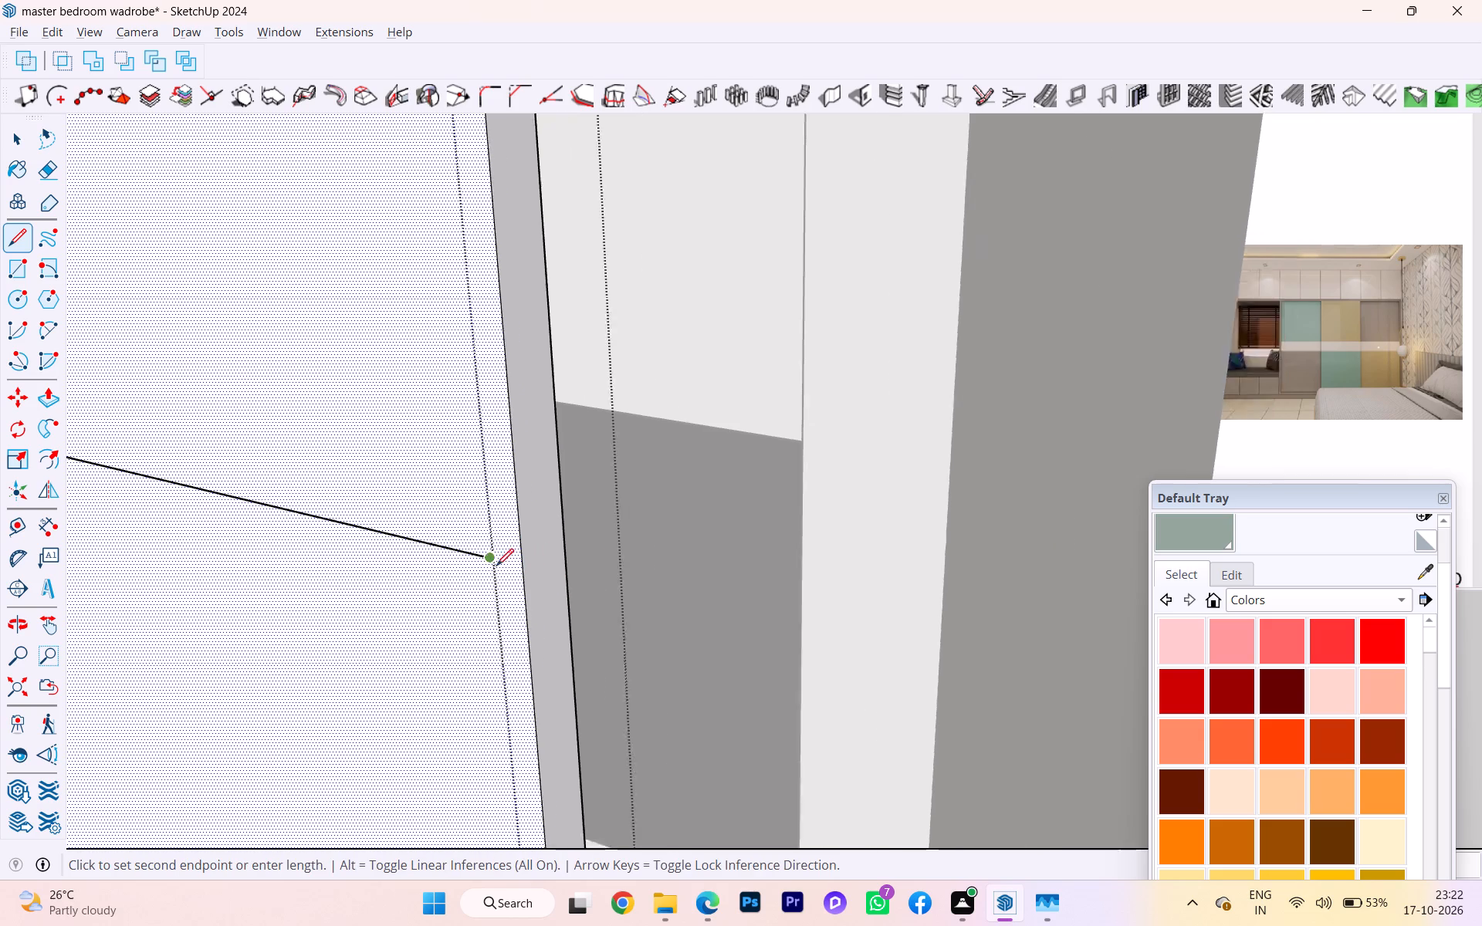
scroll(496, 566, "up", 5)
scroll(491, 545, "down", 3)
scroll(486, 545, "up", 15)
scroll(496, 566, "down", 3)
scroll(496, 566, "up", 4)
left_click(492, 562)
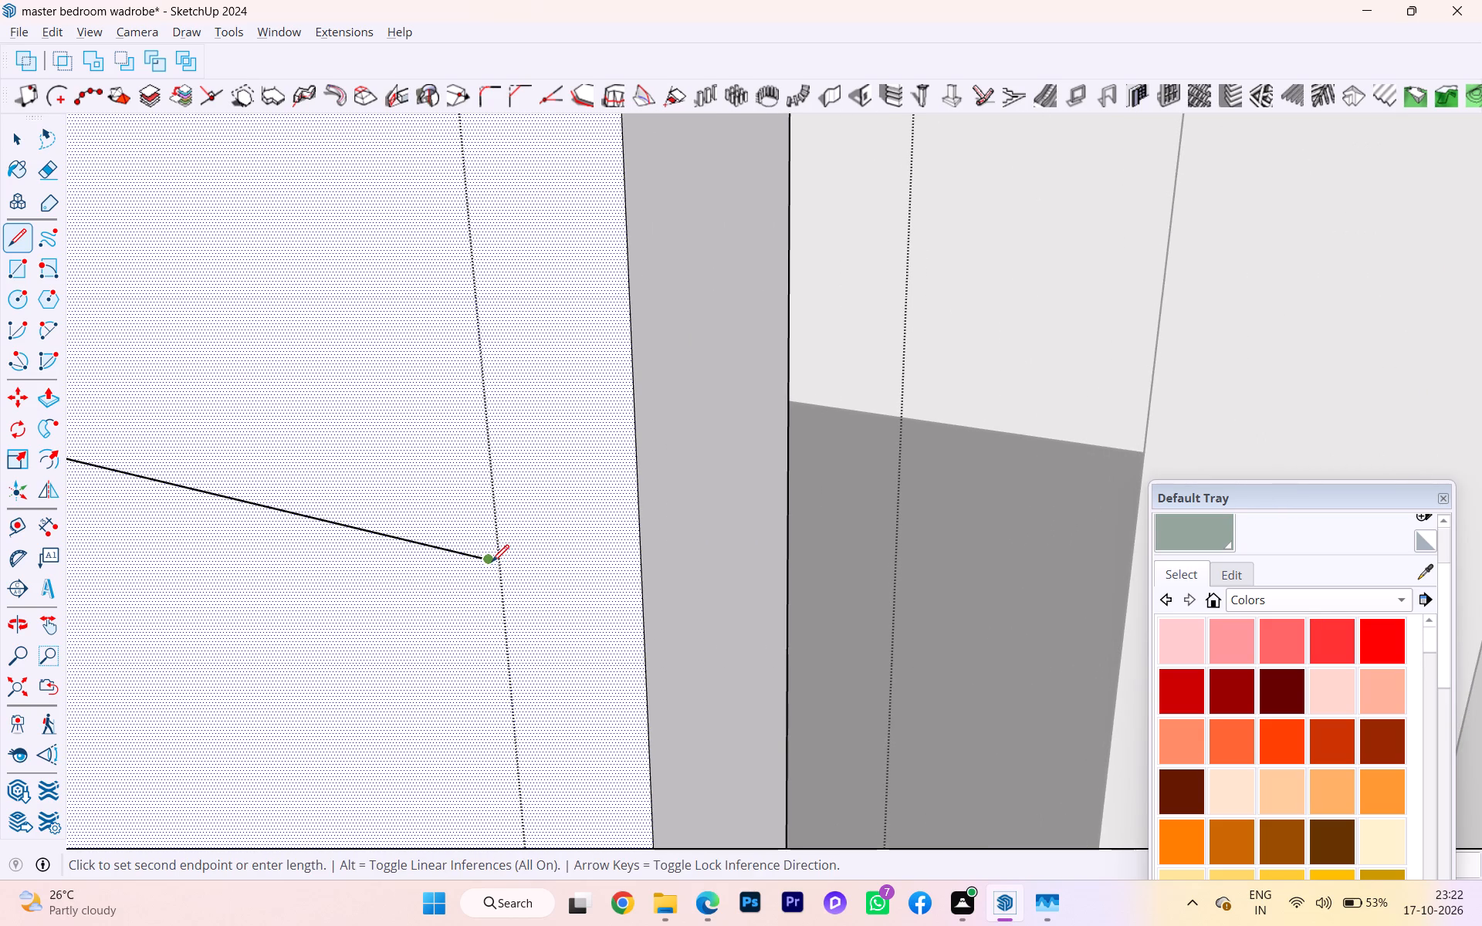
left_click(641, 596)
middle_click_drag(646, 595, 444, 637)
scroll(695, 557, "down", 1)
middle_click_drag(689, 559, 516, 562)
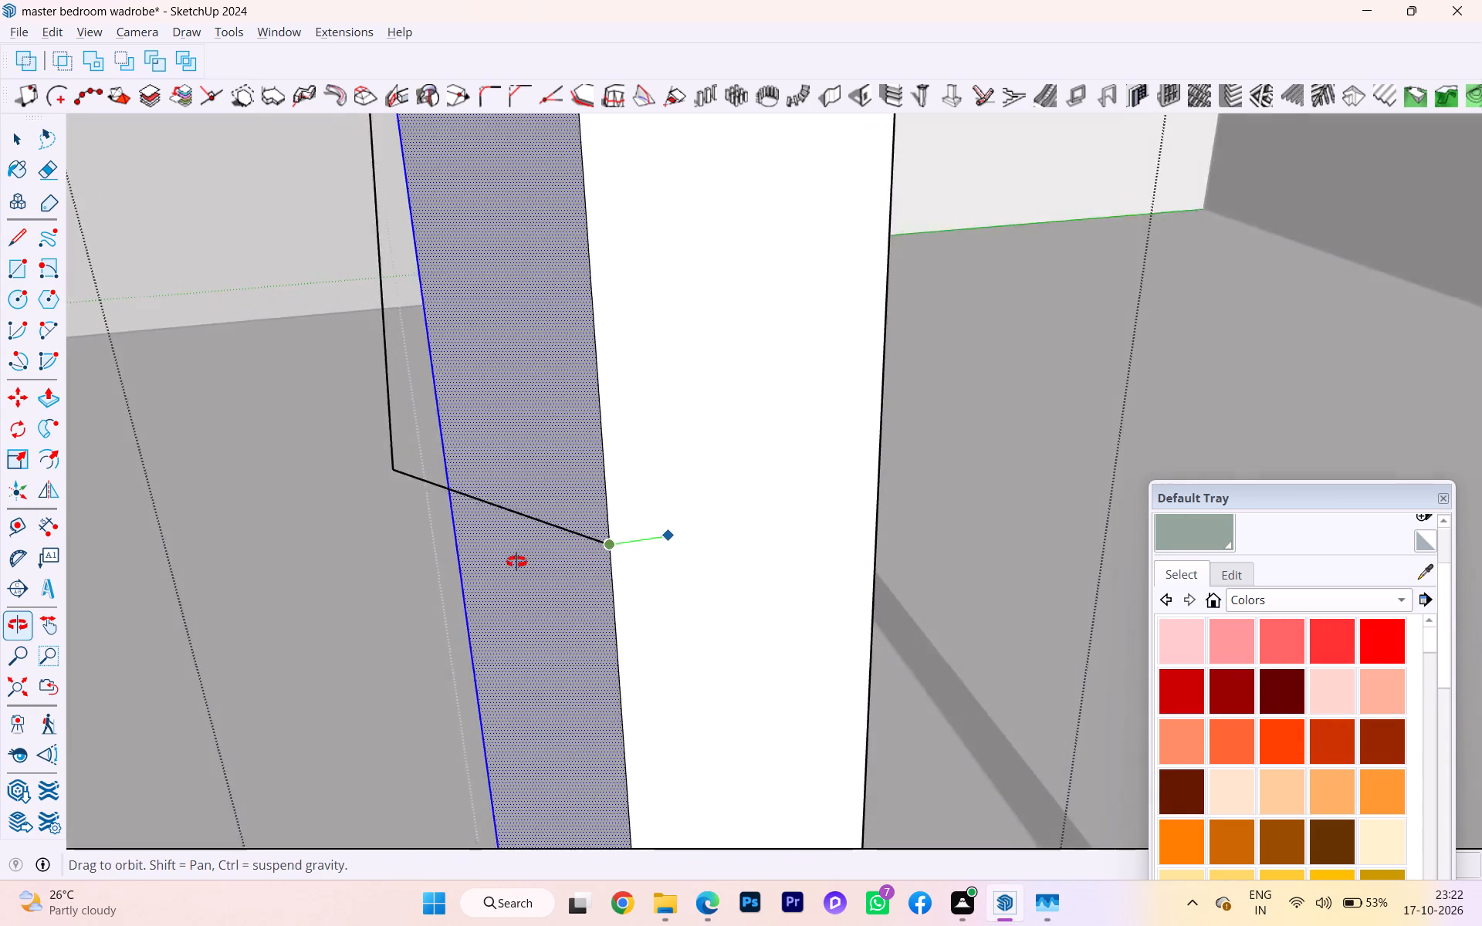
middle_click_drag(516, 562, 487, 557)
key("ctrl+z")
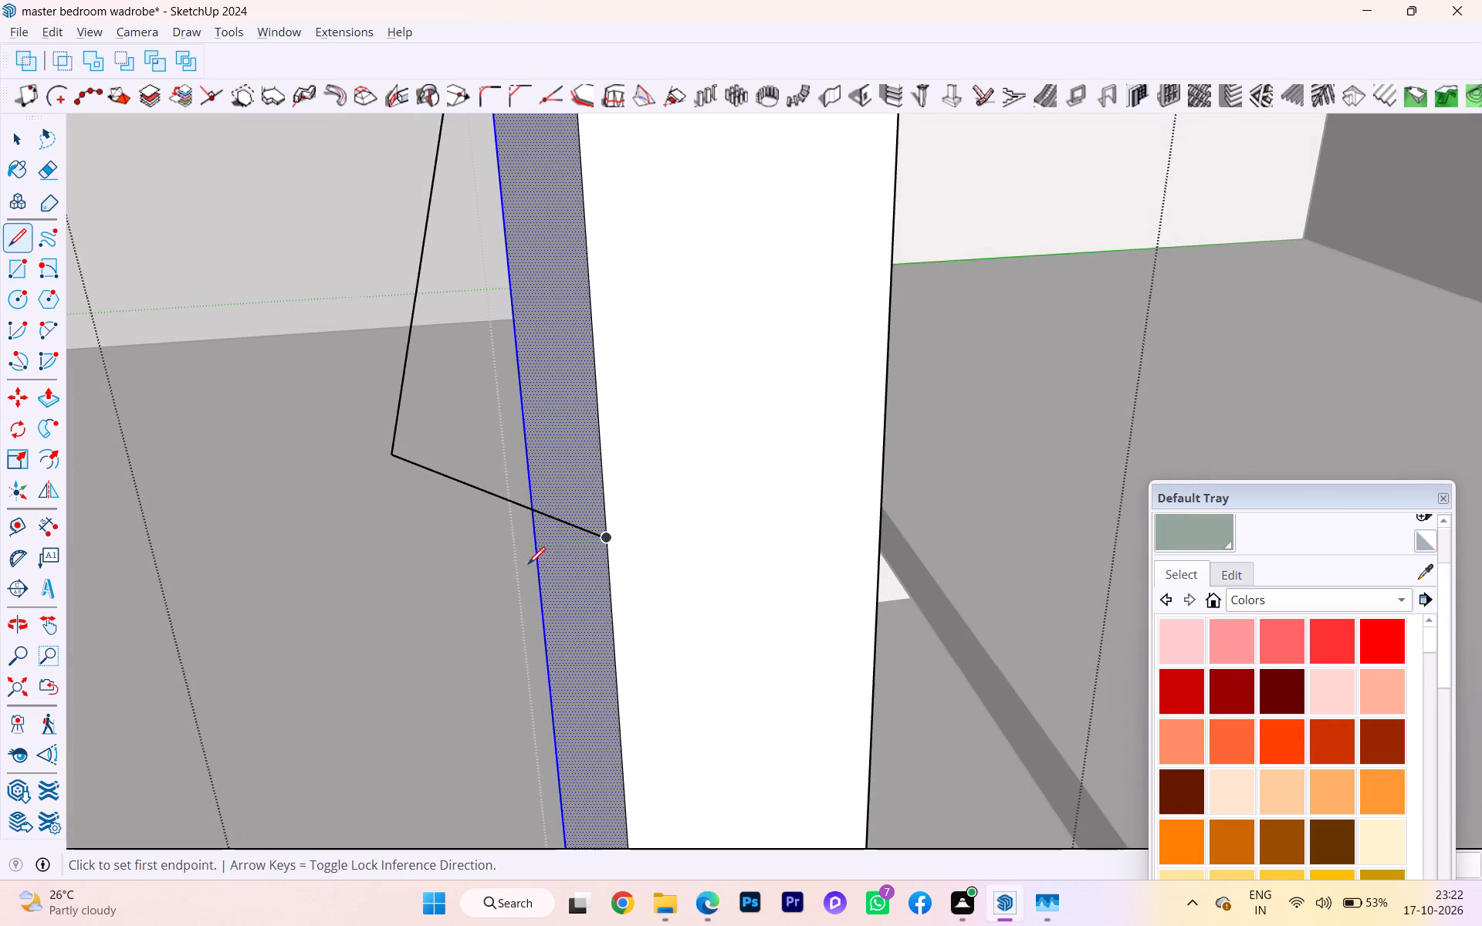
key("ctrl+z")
Examine from the side and front how the two dividing lines sit against the third shutter's front face.
scroll(612, 549, "down", 3)
scroll(614, 537, "up", 5)
scroll(615, 536, "down", 2)
scroll(617, 534, "up", 3)
scroll(617, 523, "down", 1)
scroll(614, 522, "up", 7)
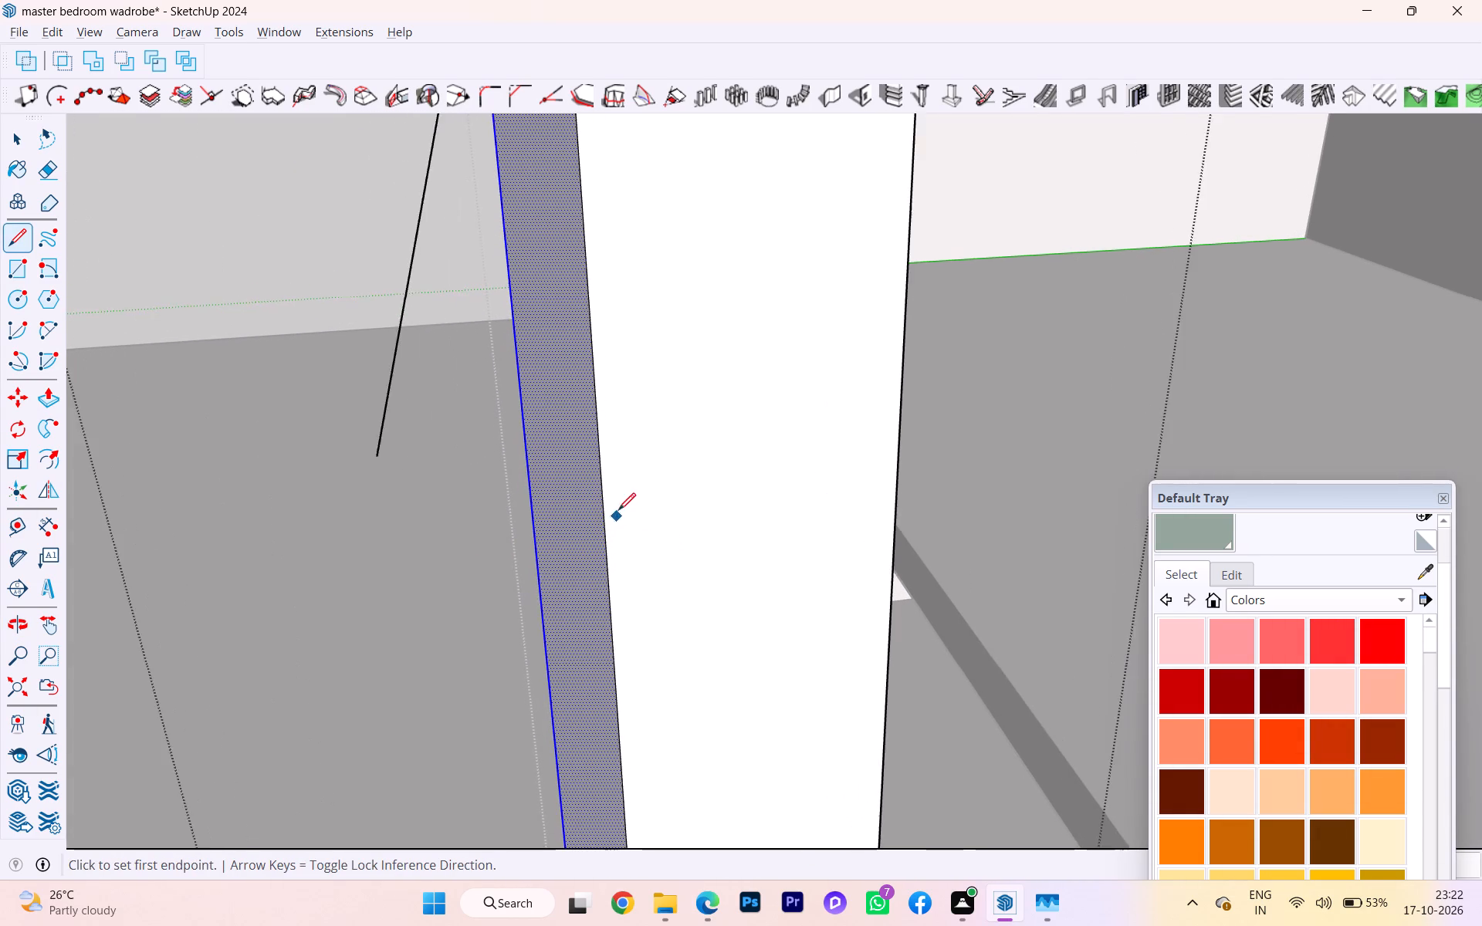
scroll(618, 509, "down", 1)
scroll(618, 509, "up", 3)
scroll(618, 509, "down", 2)
scroll(618, 509, "up", 2)
scroll(618, 509, "down", 1)
scroll(618, 509, "up", 1)
scroll(617, 509, "down", 4)
scroll(594, 520, "up", 1)
scroll(594, 520, "down", 1)
scroll(596, 522, "up", 1)
scroll(597, 523, "down", 7)
middle_click_drag(617, 526, 699, 424)
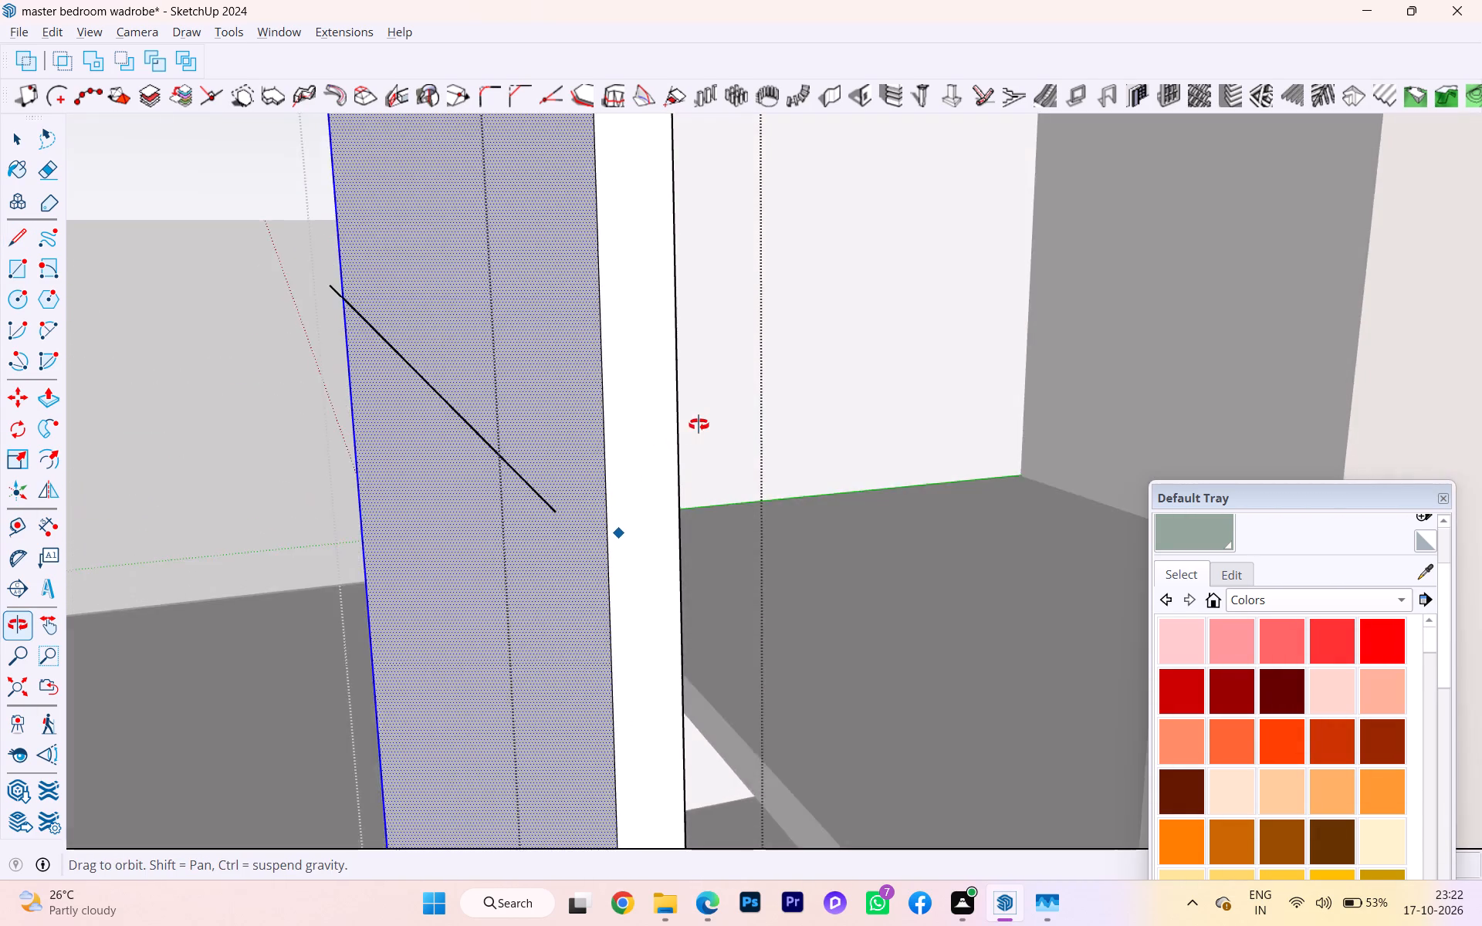
middle_click_drag(699, 424, 644, 354)
scroll(540, 421, "down", 2)
scroll(536, 424, "up", 2)
scroll(536, 424, "down", 2)
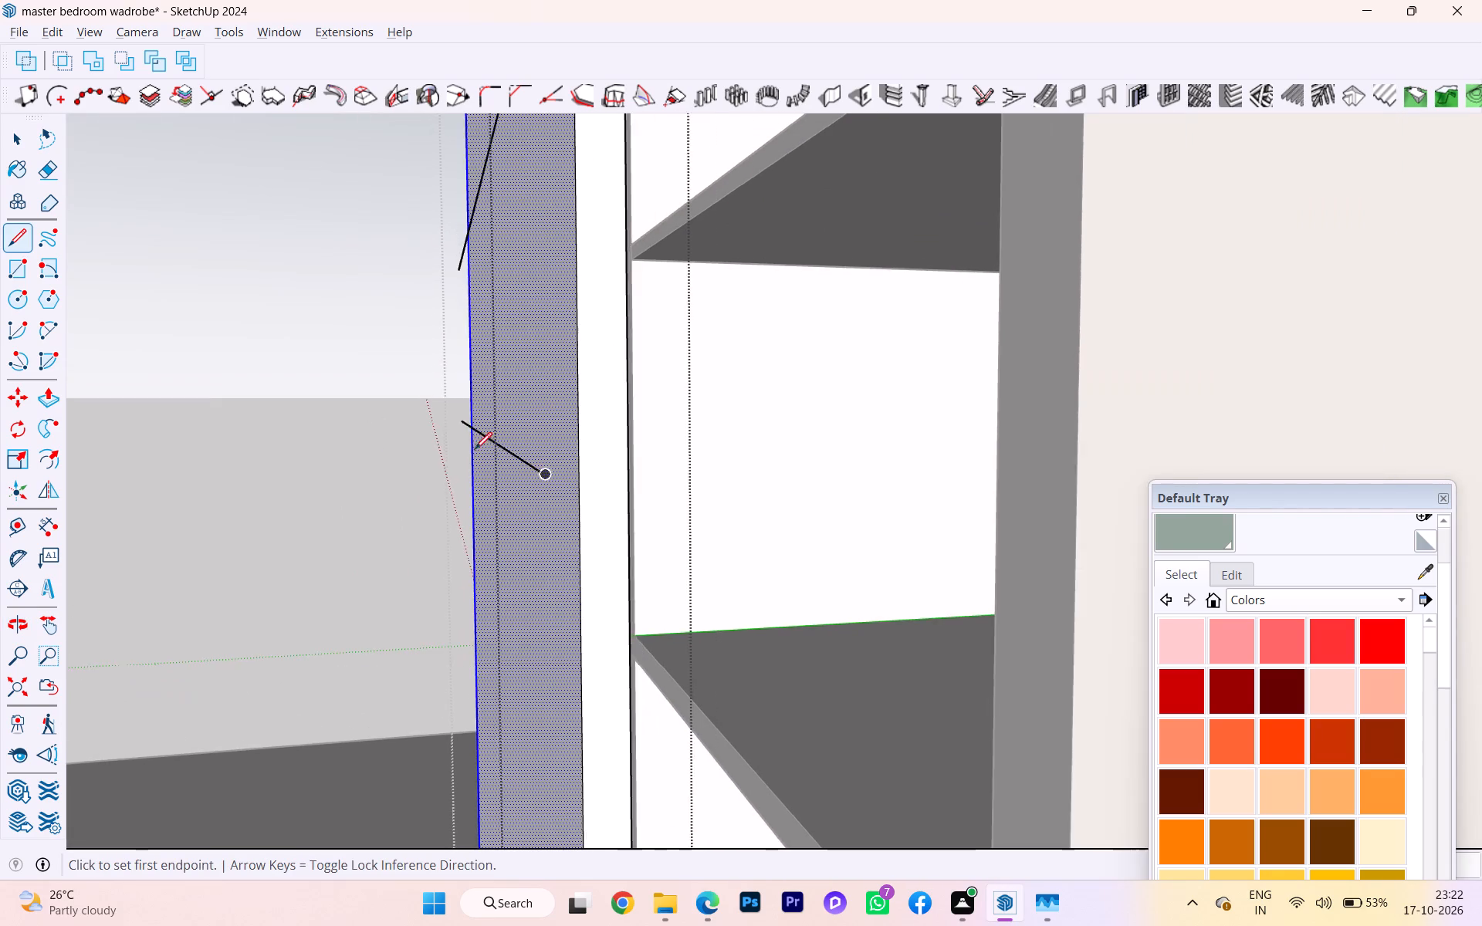
middle_click_drag(463, 454, 500, 481)
key("space")
key("space")
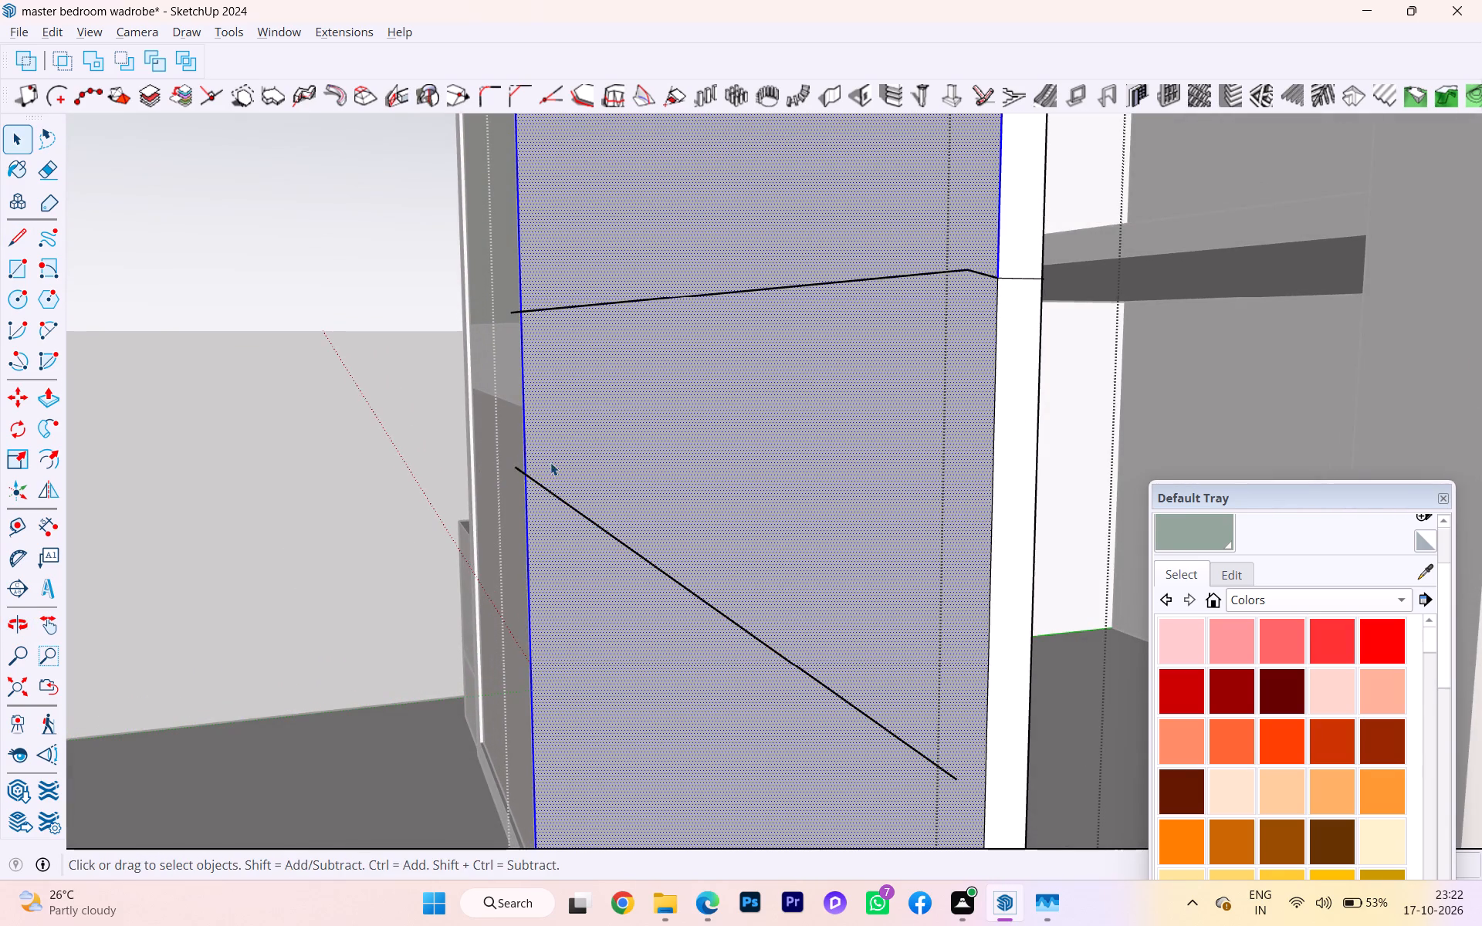
Delete the lower and upper dividing lines from the third shutter's front face.
scroll(541, 448, "down", 4)
scroll(539, 447, "up", 1)
scroll(543, 455, "down", 2)
middle_click_drag(567, 479, 739, 526)
scroll(513, 529, "down", 1)
scroll(506, 529, "up", 1)
scroll(503, 529, "down", 3)
scroll(492, 529, "up", 1)
scroll(492, 528, "down", 3)
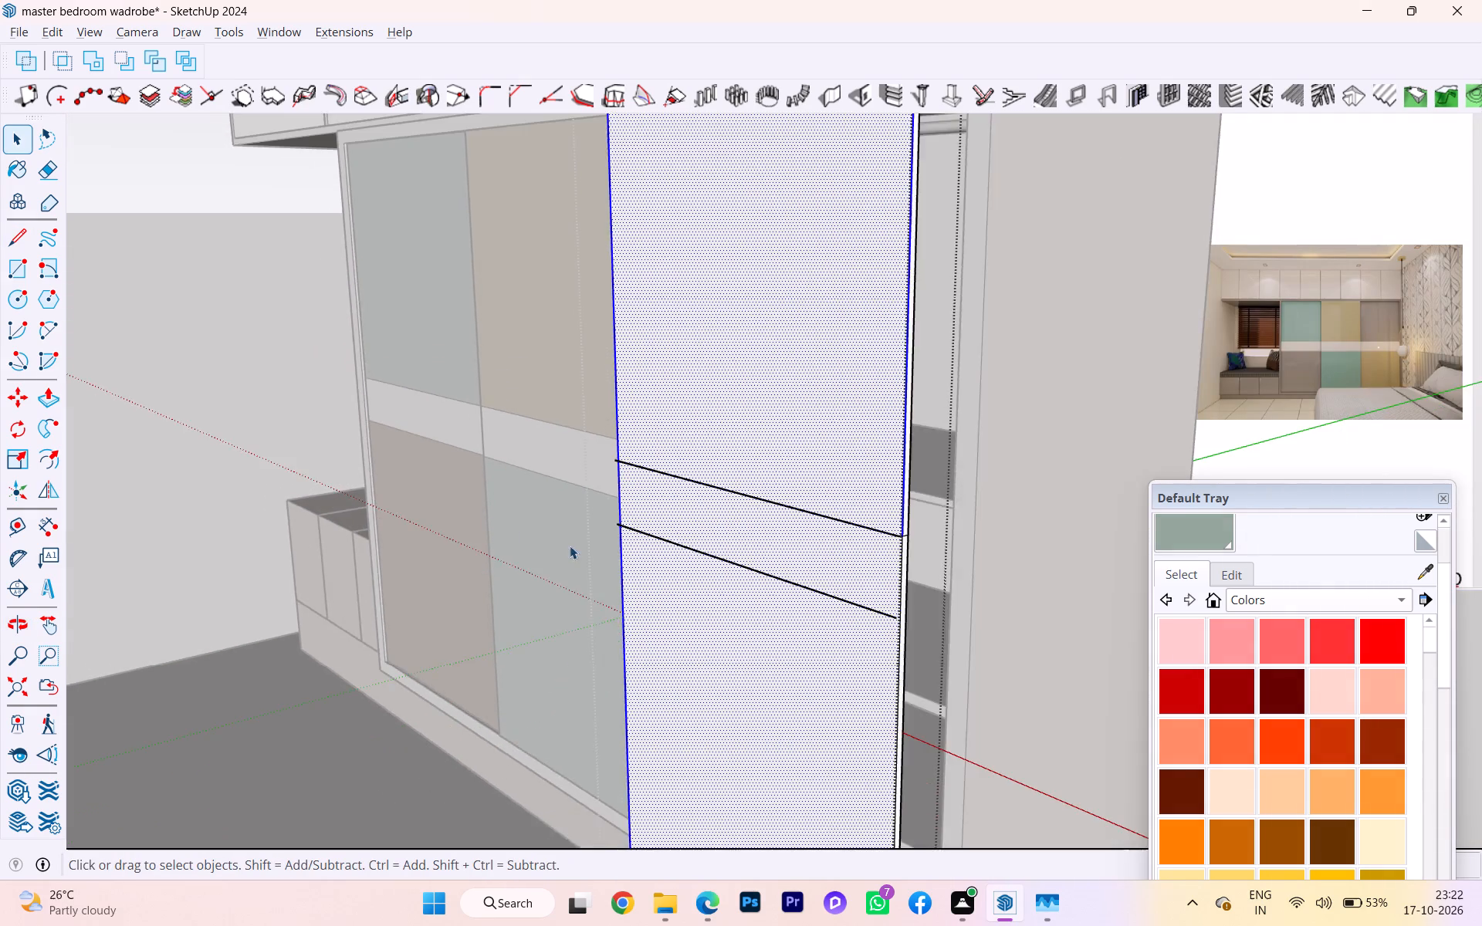
scroll(567, 548, "down", 5)
middle_click_drag(703, 544, 758, 568)
scroll(744, 597, "down", 2)
scroll(744, 597, "up", 2)
key("space")
left_click(732, 585)
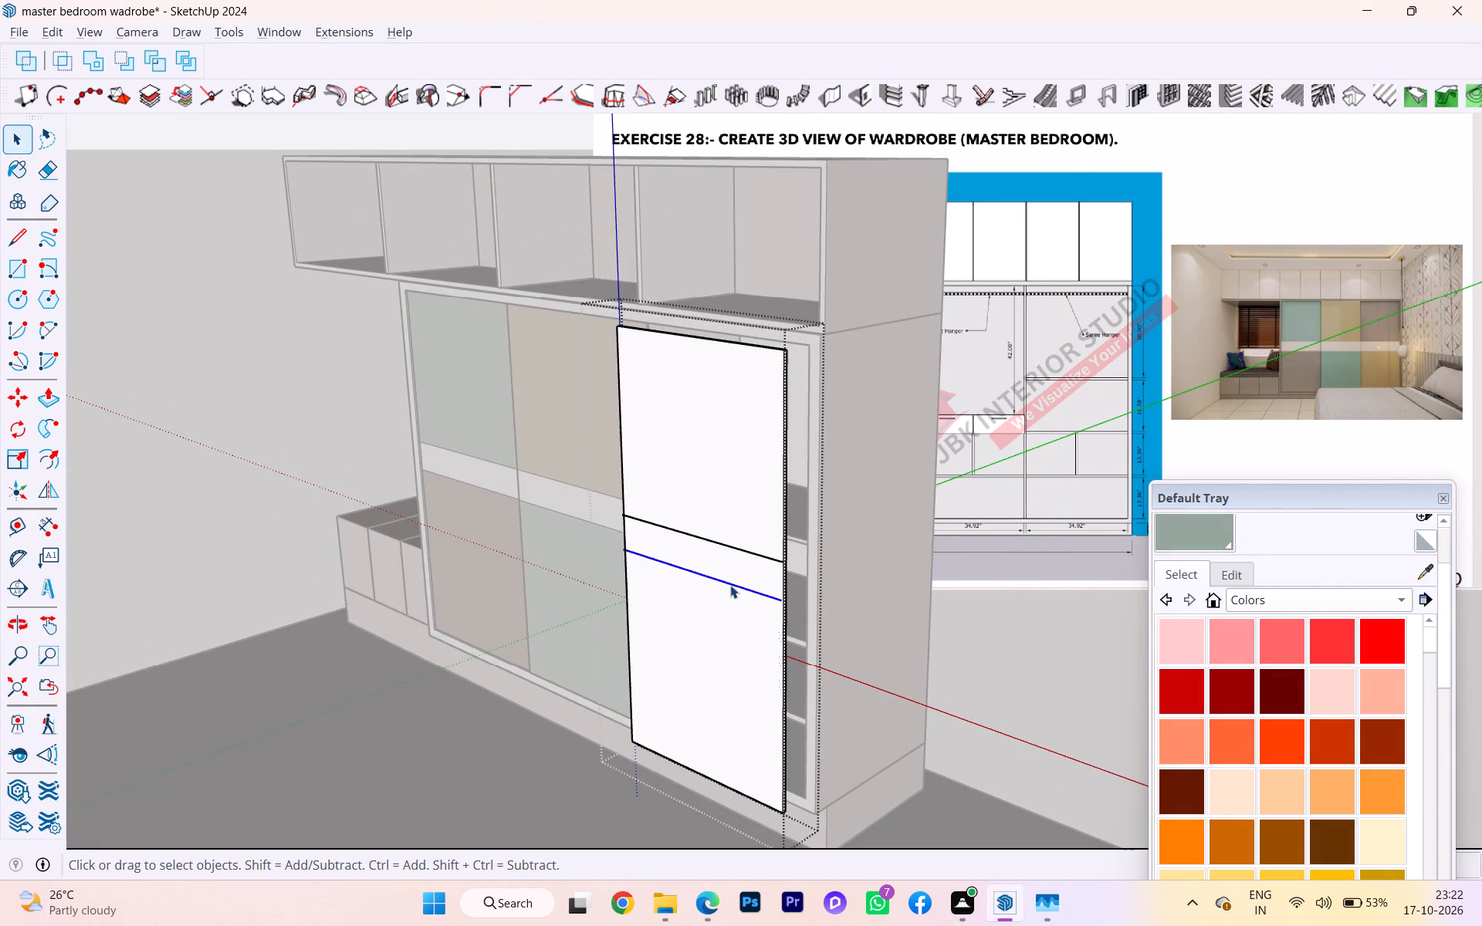
key("Delete")
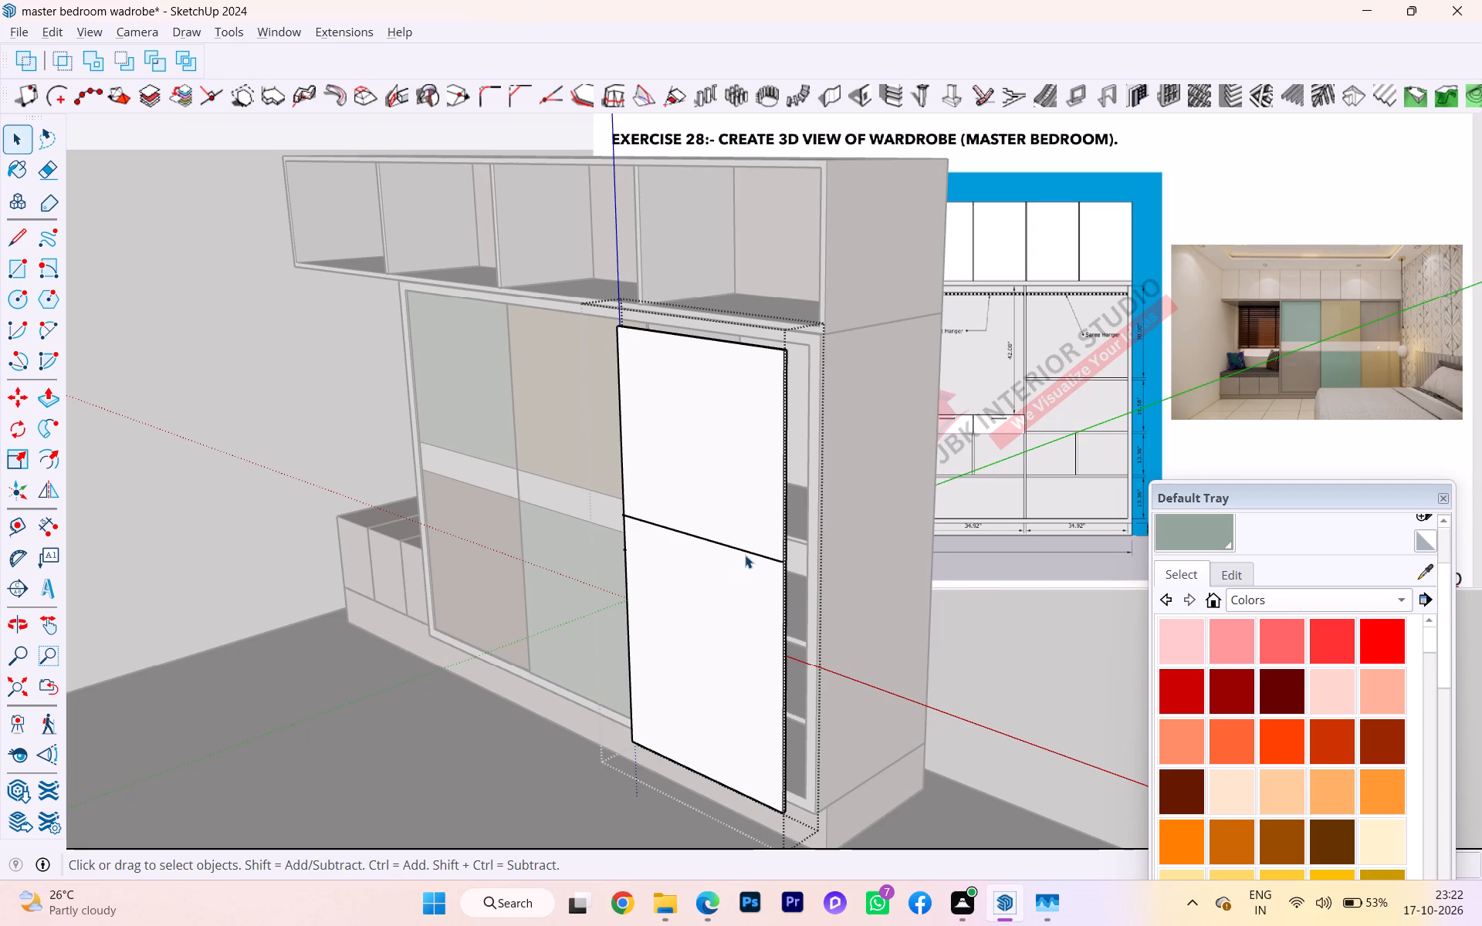
scroll(745, 555, "up", 4)
scroll(742, 548, "down", 3)
scroll(742, 548, "up", 3)
left_click(742, 547)
left_click(738, 549)
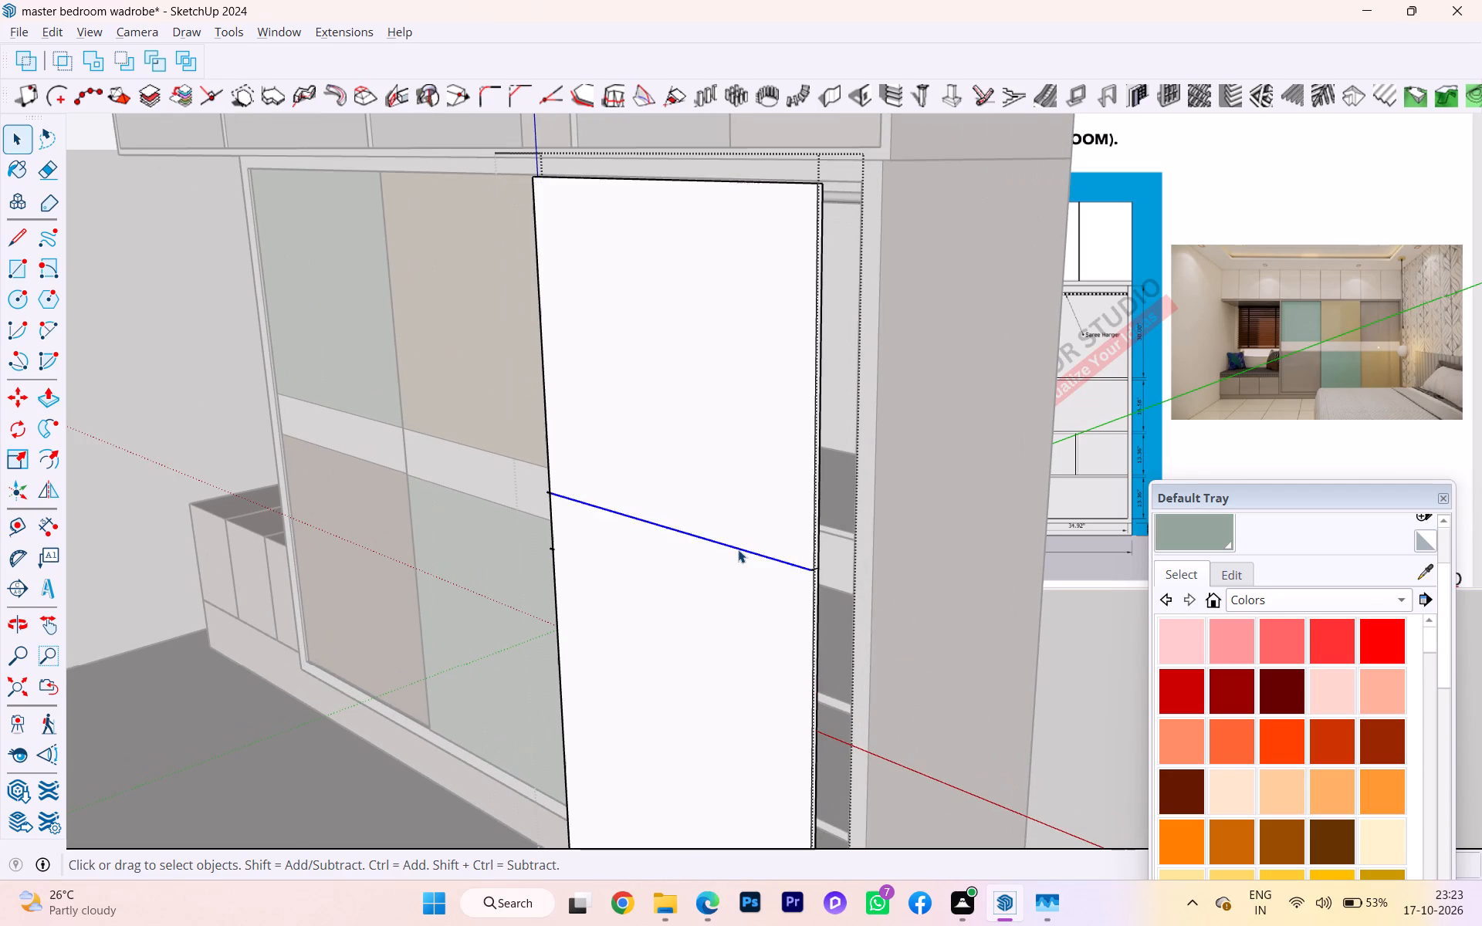
key("Delete")
Delete the two short leftover line stubs on the third shutter's left vertical edge.
scroll(563, 581, "up", 7)
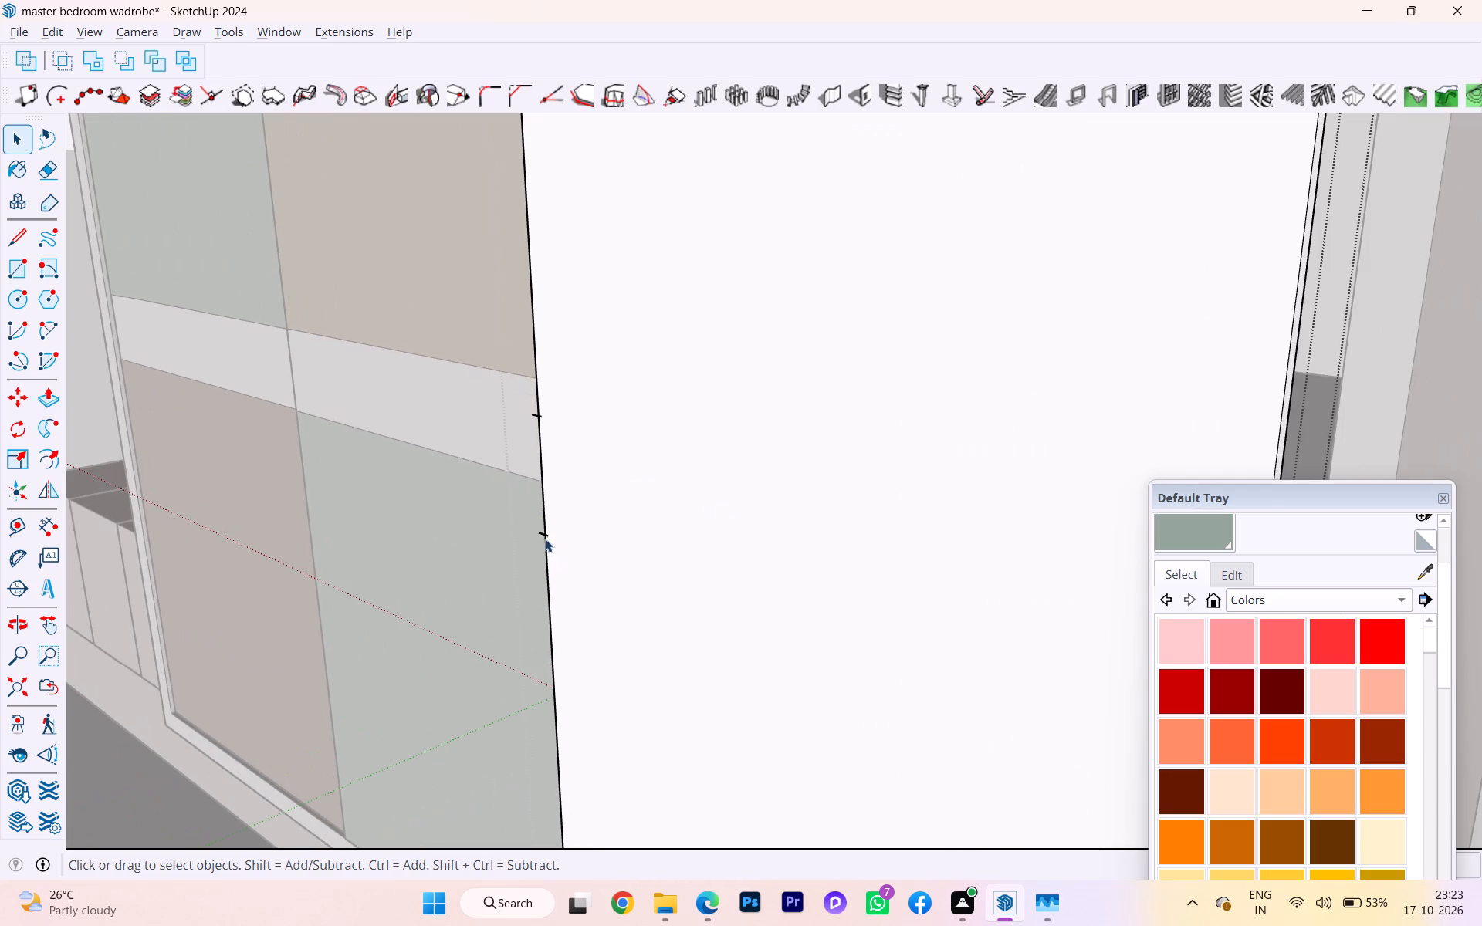
left_click(543, 535)
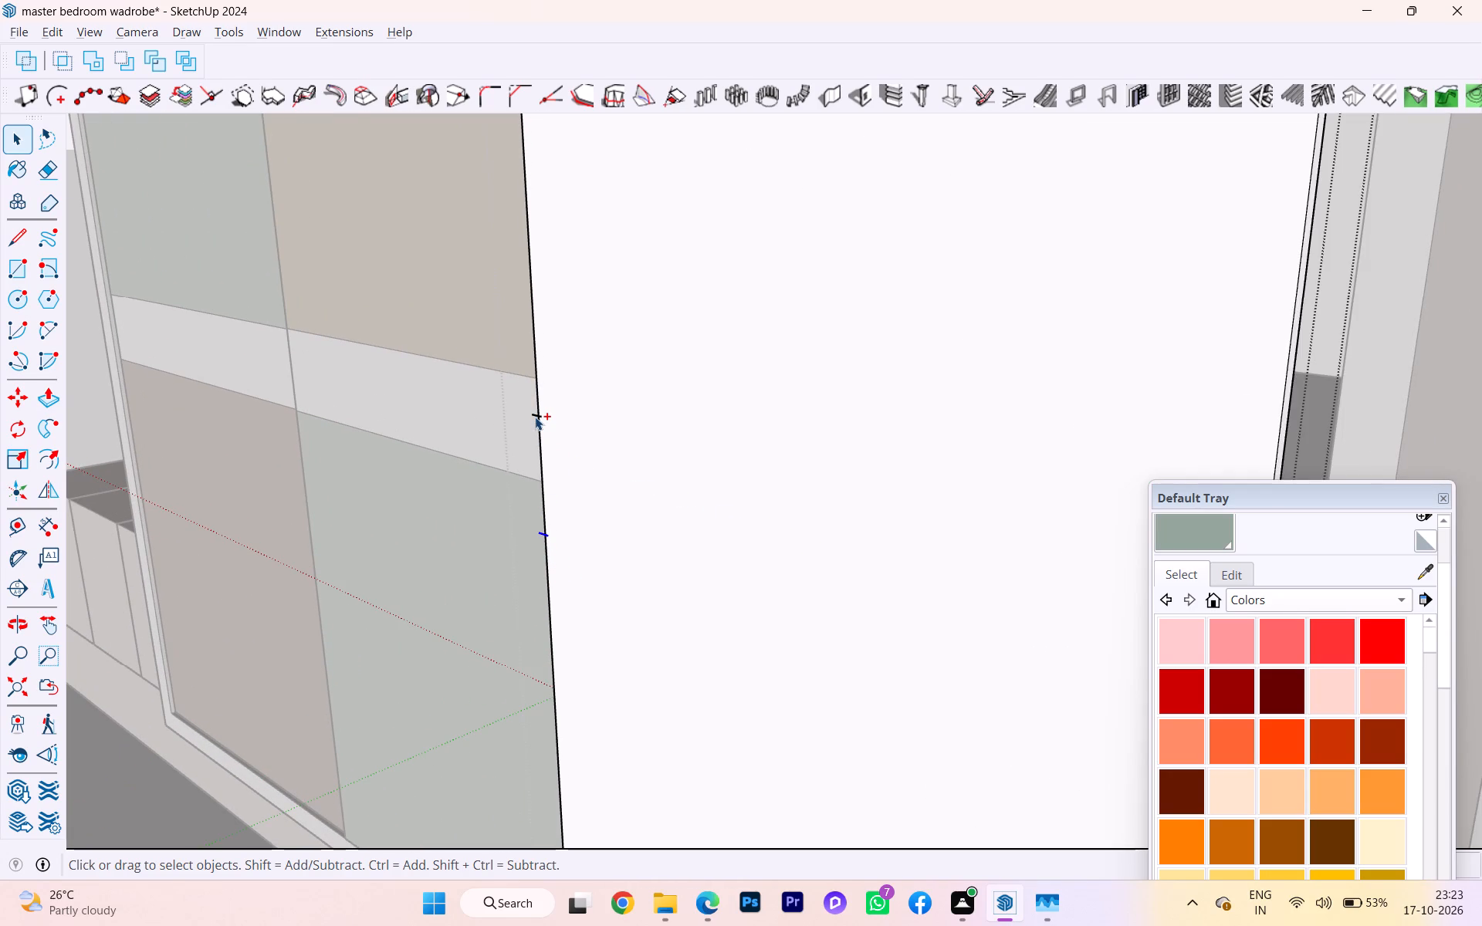
left_click(536, 417, "ctrl")
key("Delete")
Delete the leftover dividing-line segments at the third shutter's right edge, including the one across its thickness.
scroll(465, 449, "down", 4)
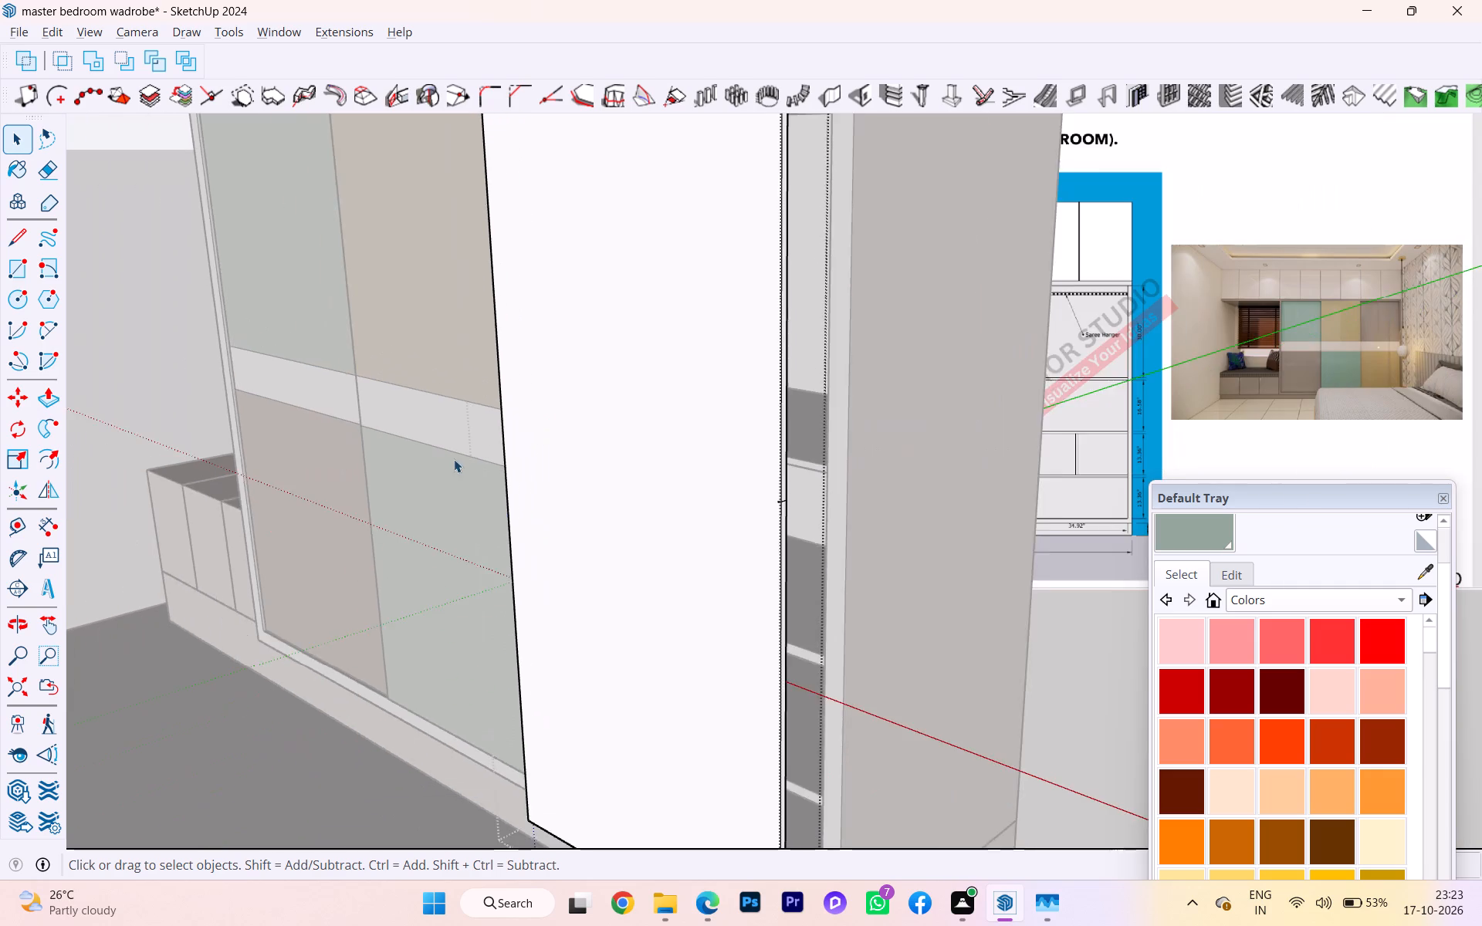
scroll(454, 459, "down", 5)
scroll(442, 457, "up", 2)
scroll(469, 460, "down", 3)
scroll(716, 498, "up", 6)
scroll(792, 504, "down", 2)
scroll(792, 504, "up", 9)
left_click(753, 486, "ctrl")
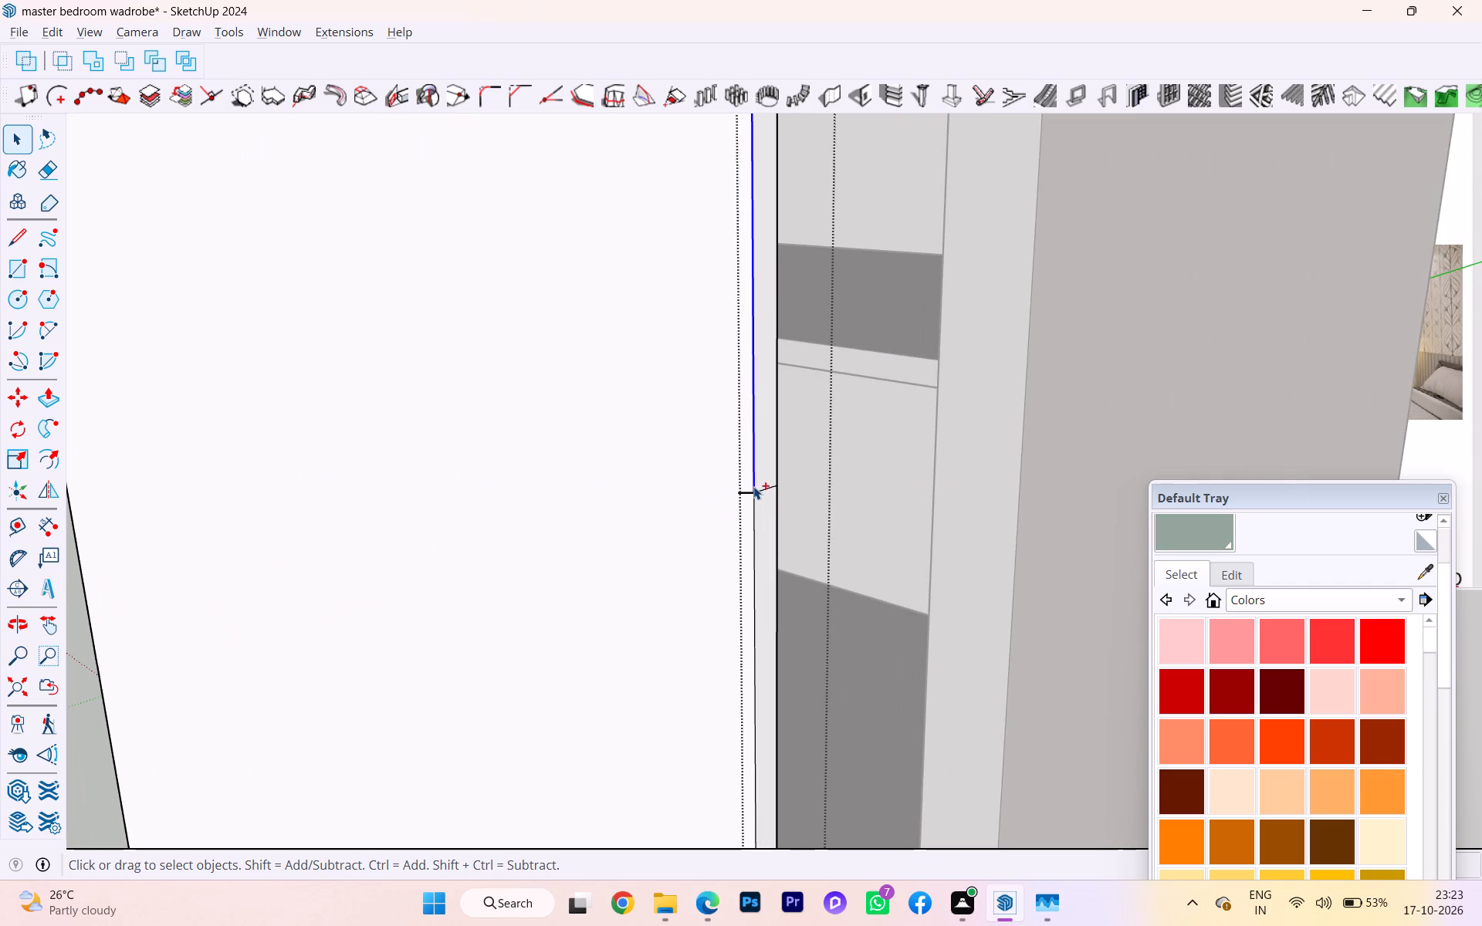
left_click(745, 497, "ctrl")
left_click(747, 494, "ctrl")
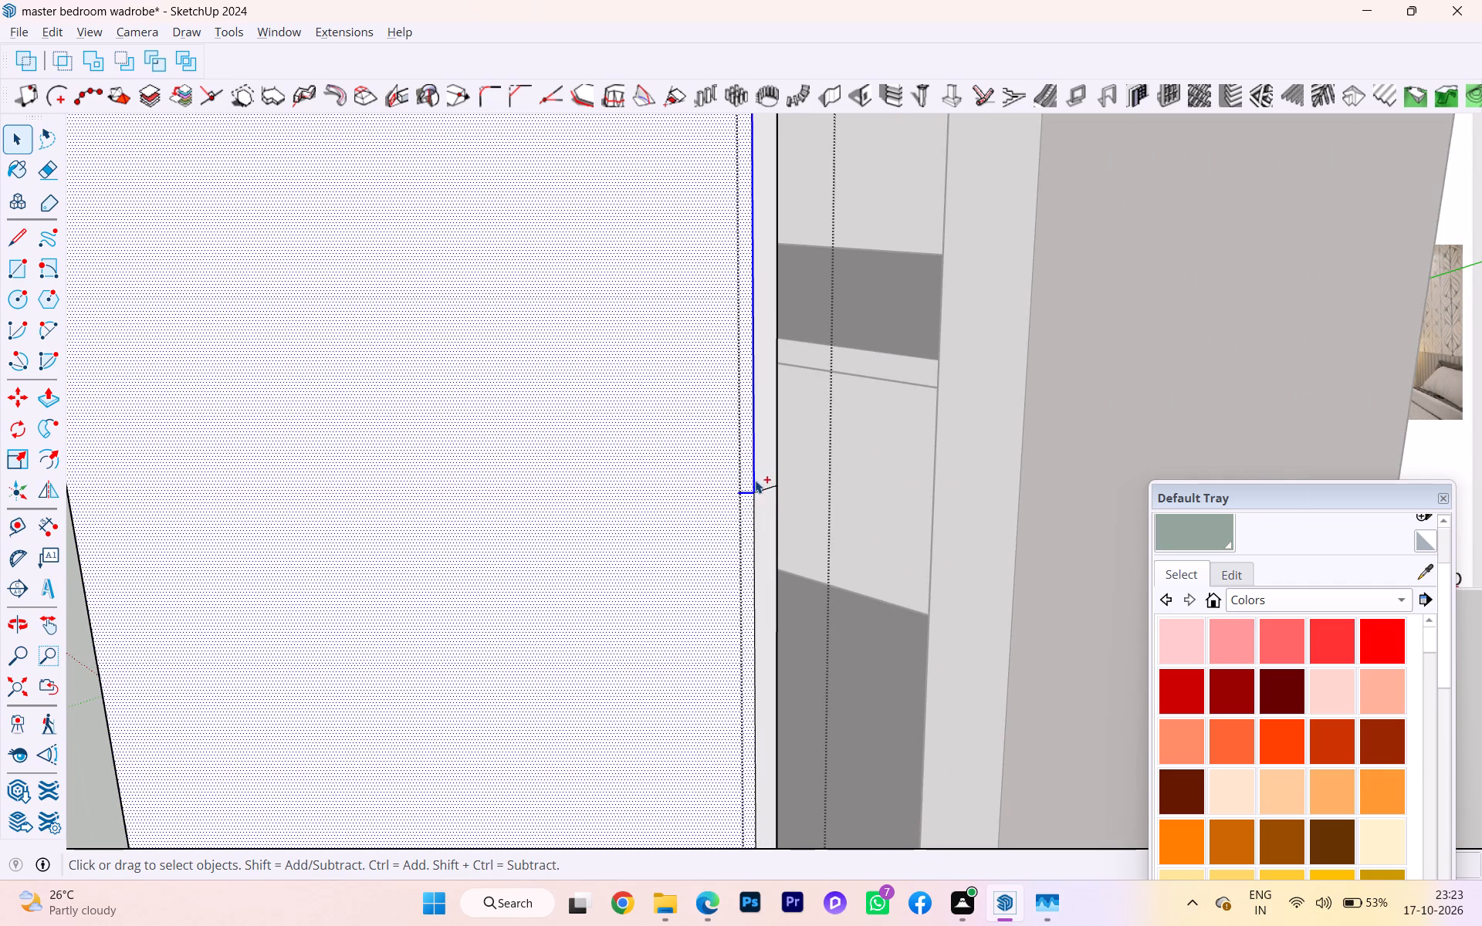
left_click(705, 487, "ctrl+shift")
left_click(763, 459, "ctrl+shift")
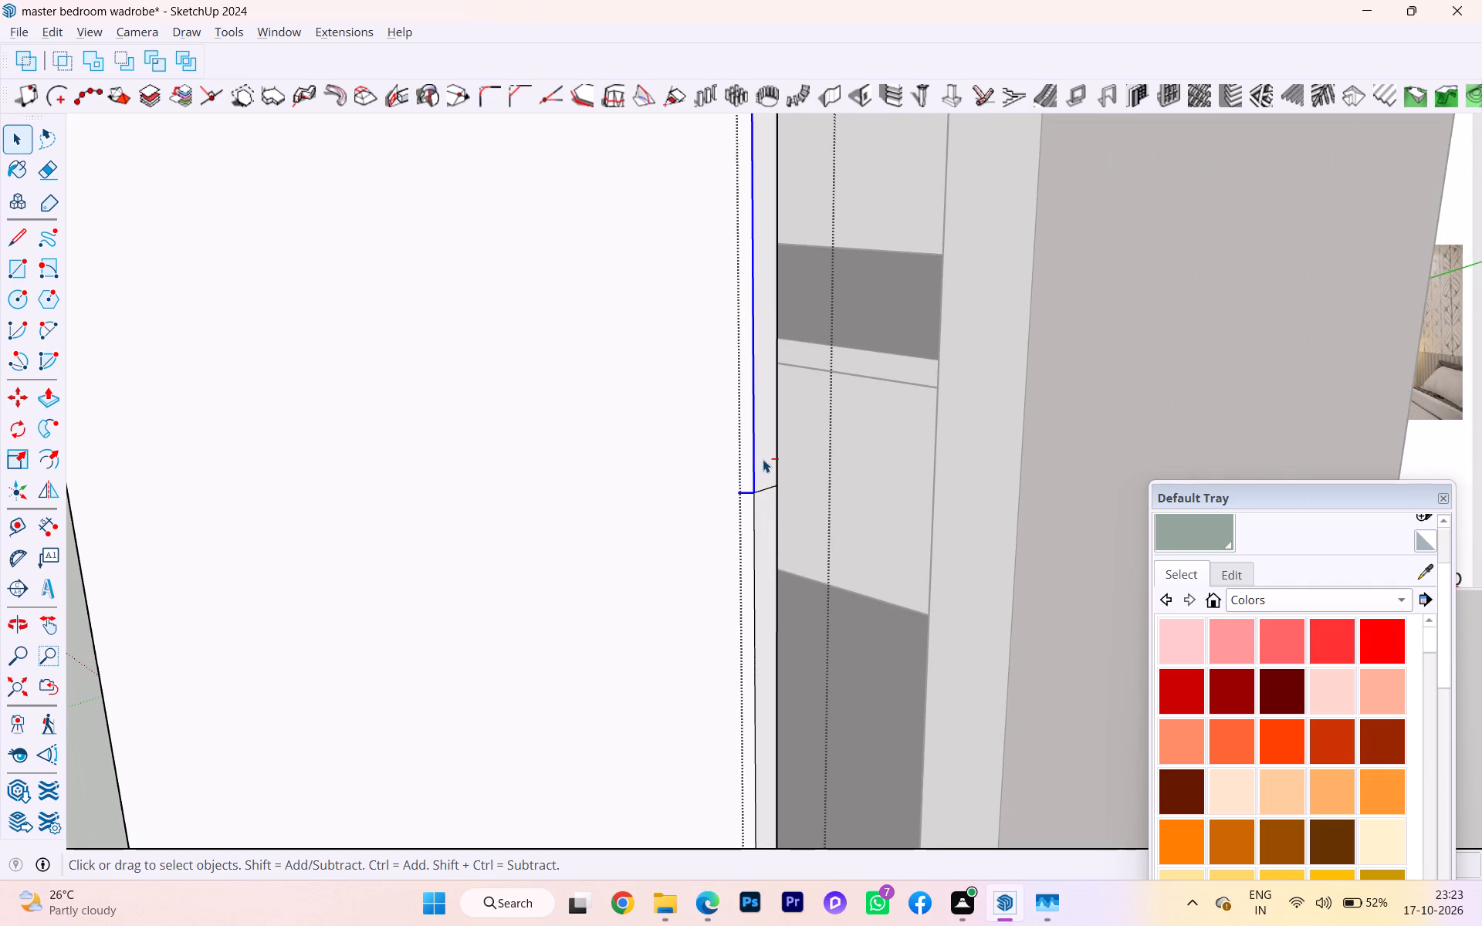
left_click(751, 464, "ctrl+shift")
left_click(755, 469, "ctrl+shift")
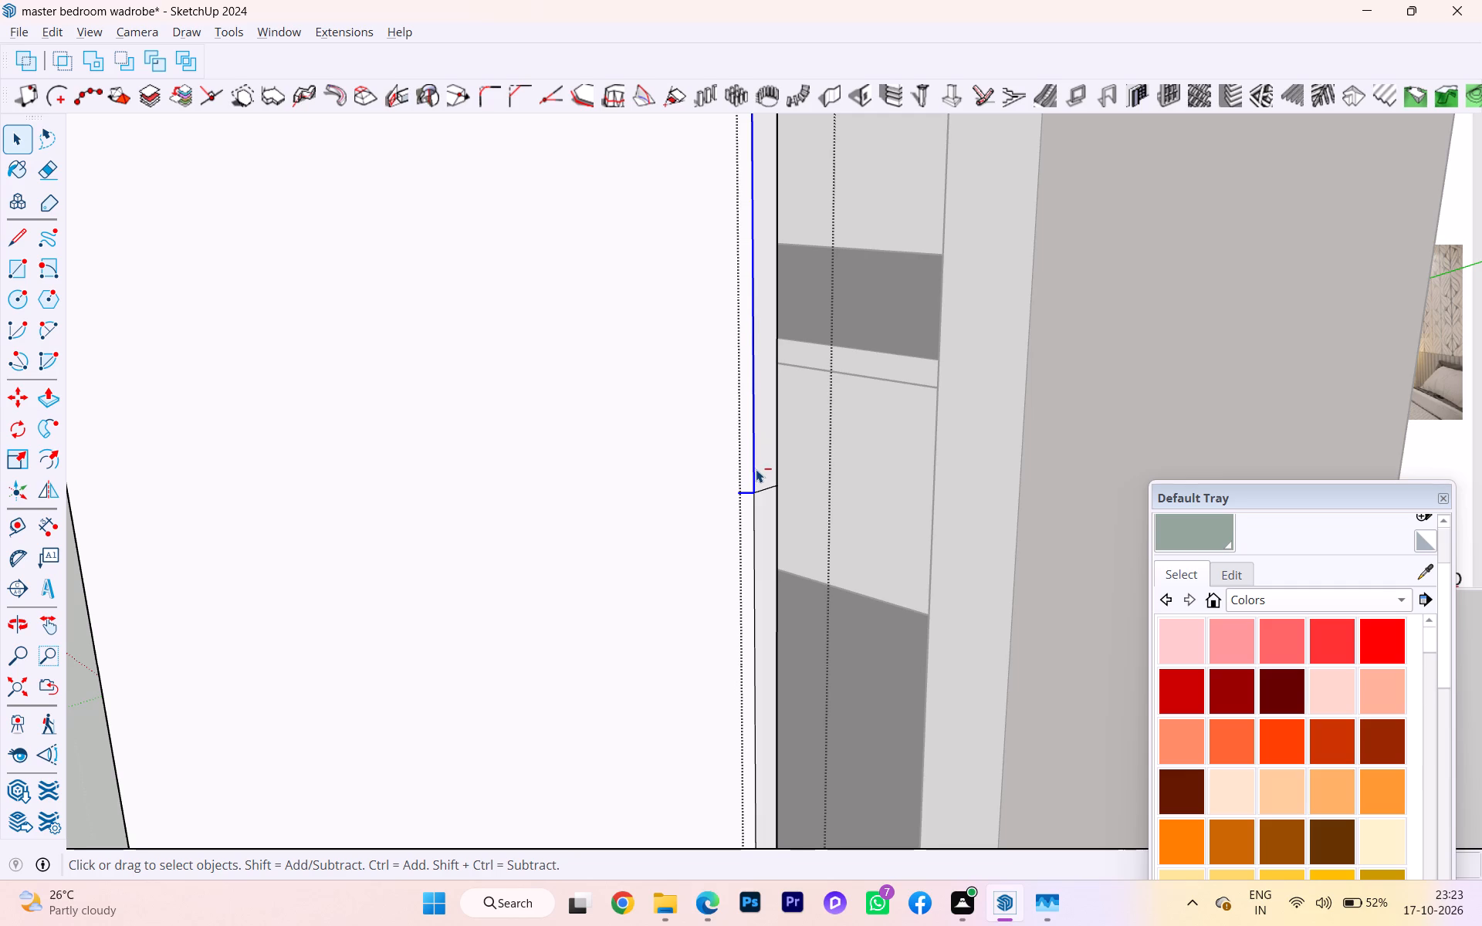
left_click(759, 488, "ctrl")
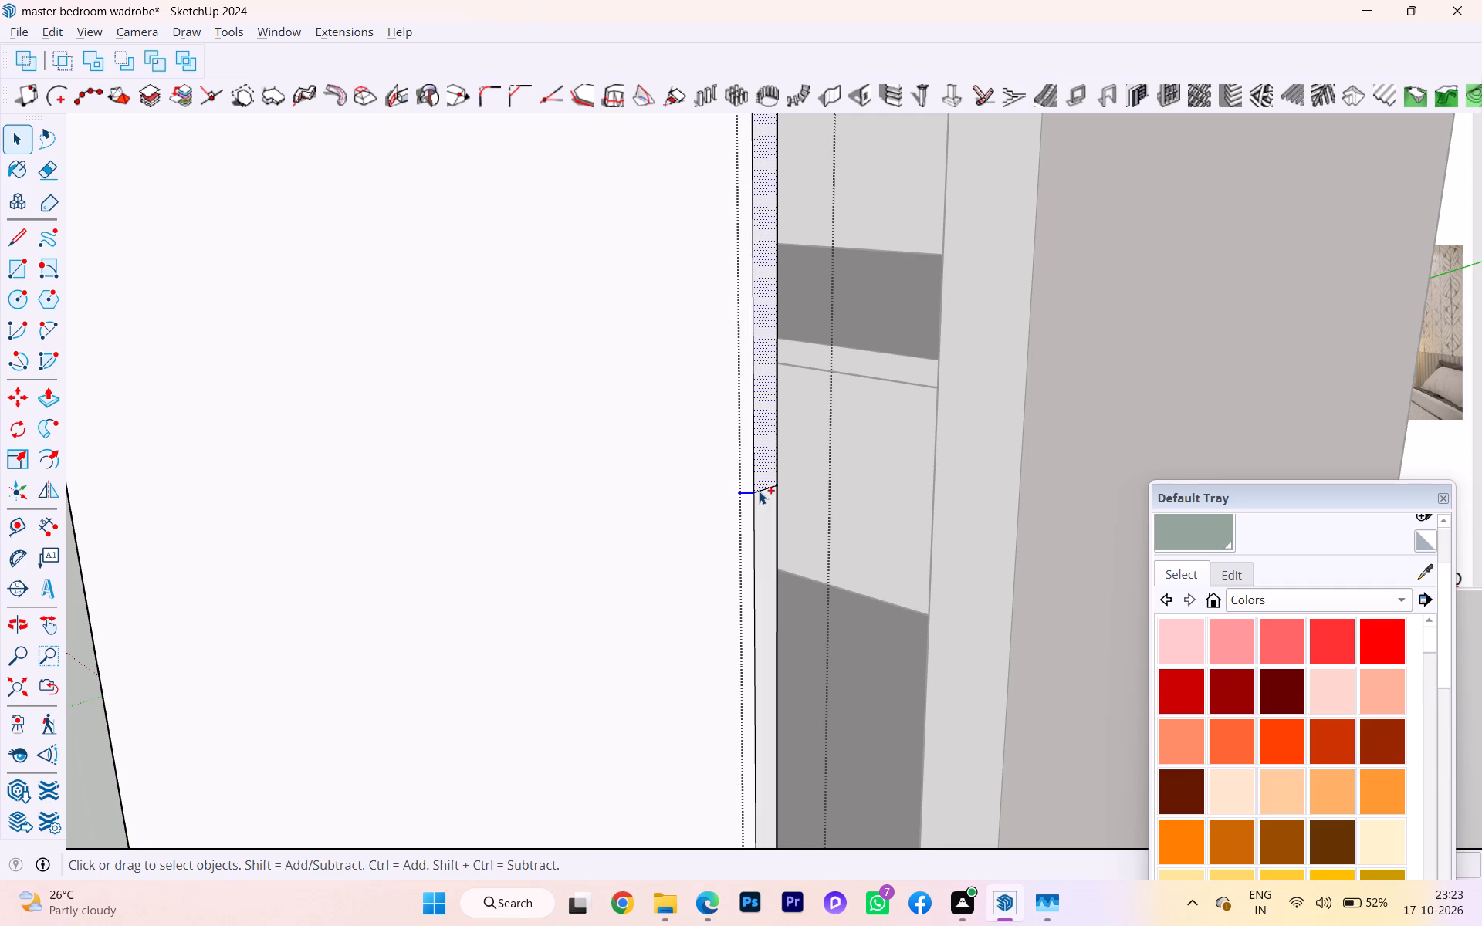
left_click(759, 491, "ctrl")
left_click(766, 470, "ctrl+shift")
scroll(766, 470, "down", 1, "ctrl")
middle_click_drag(764, 475, 431, 553, "ctrl")
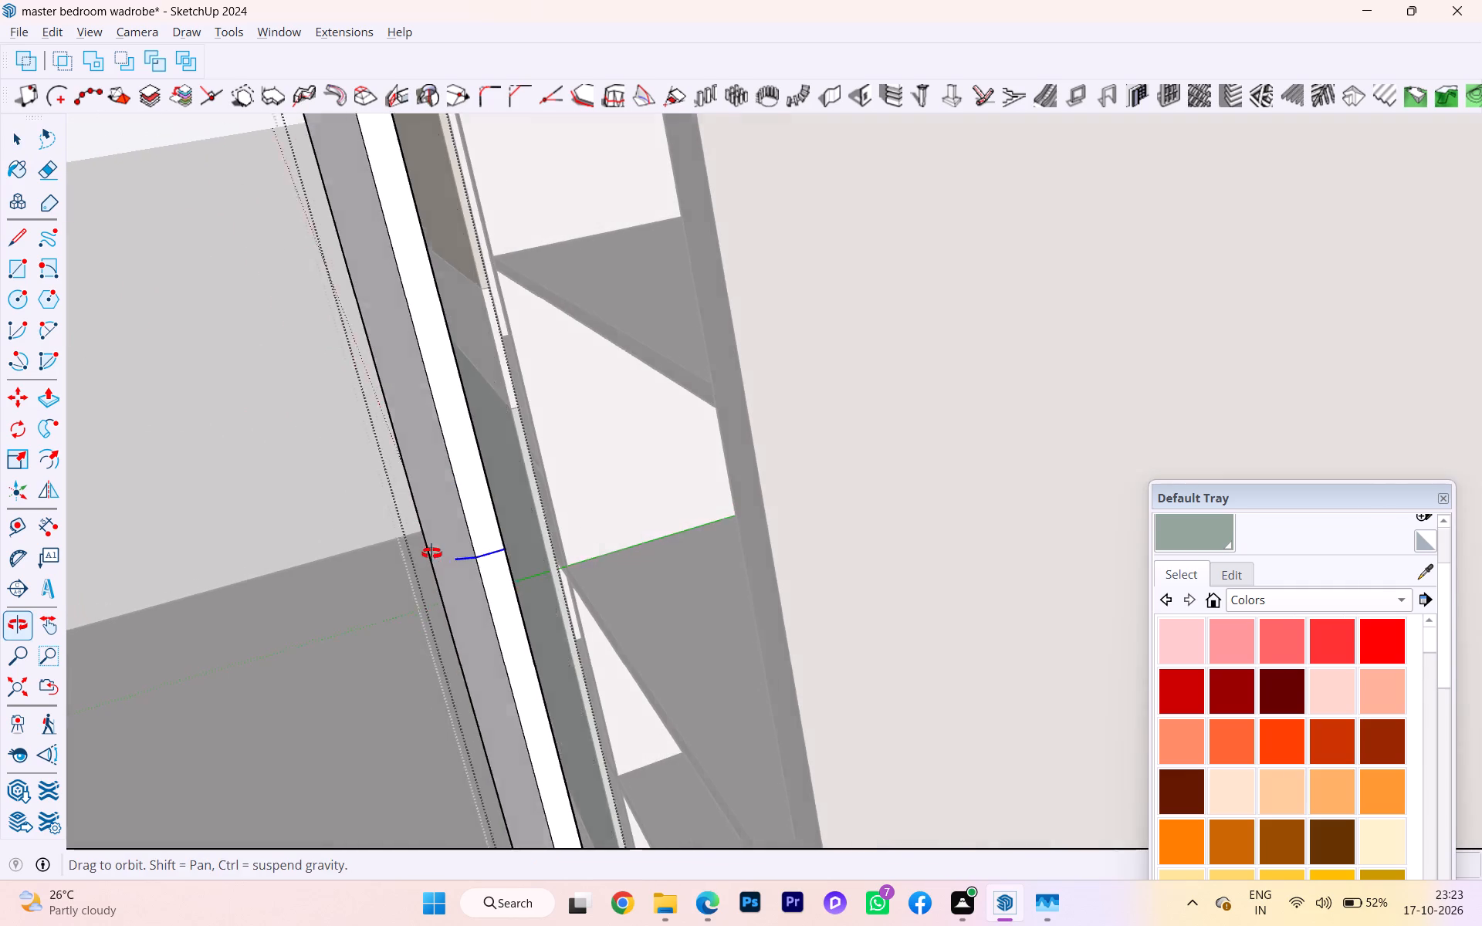
middle_click_drag(431, 553, 430, 553, "ctrl")
key("Delete")
Draw the upper dividing line along the red axis across the third shutter's front face, level with the white band's top edge.
scroll(440, 540, "down", 2)
scroll(440, 540, "up", 3)
scroll(440, 540, "down", 2)
middle_click_drag(438, 545, 743, 490)
scroll(509, 474, "down", 14)
middle_click_drag(509, 519, 824, 504)
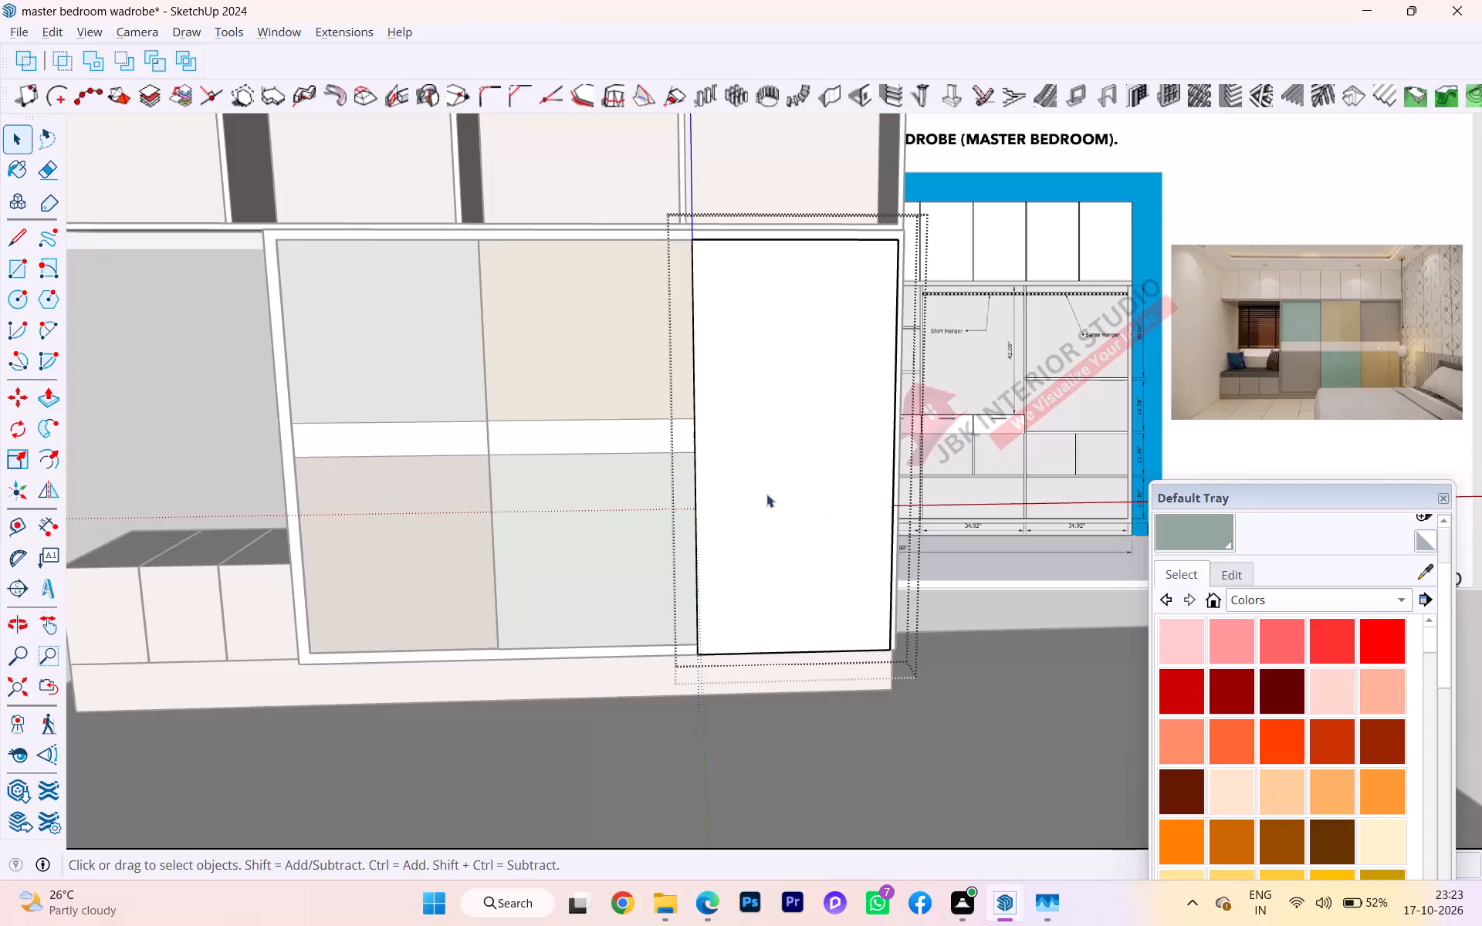
key("space")
key("l")
scroll(716, 438, "up", 2)
key("space")
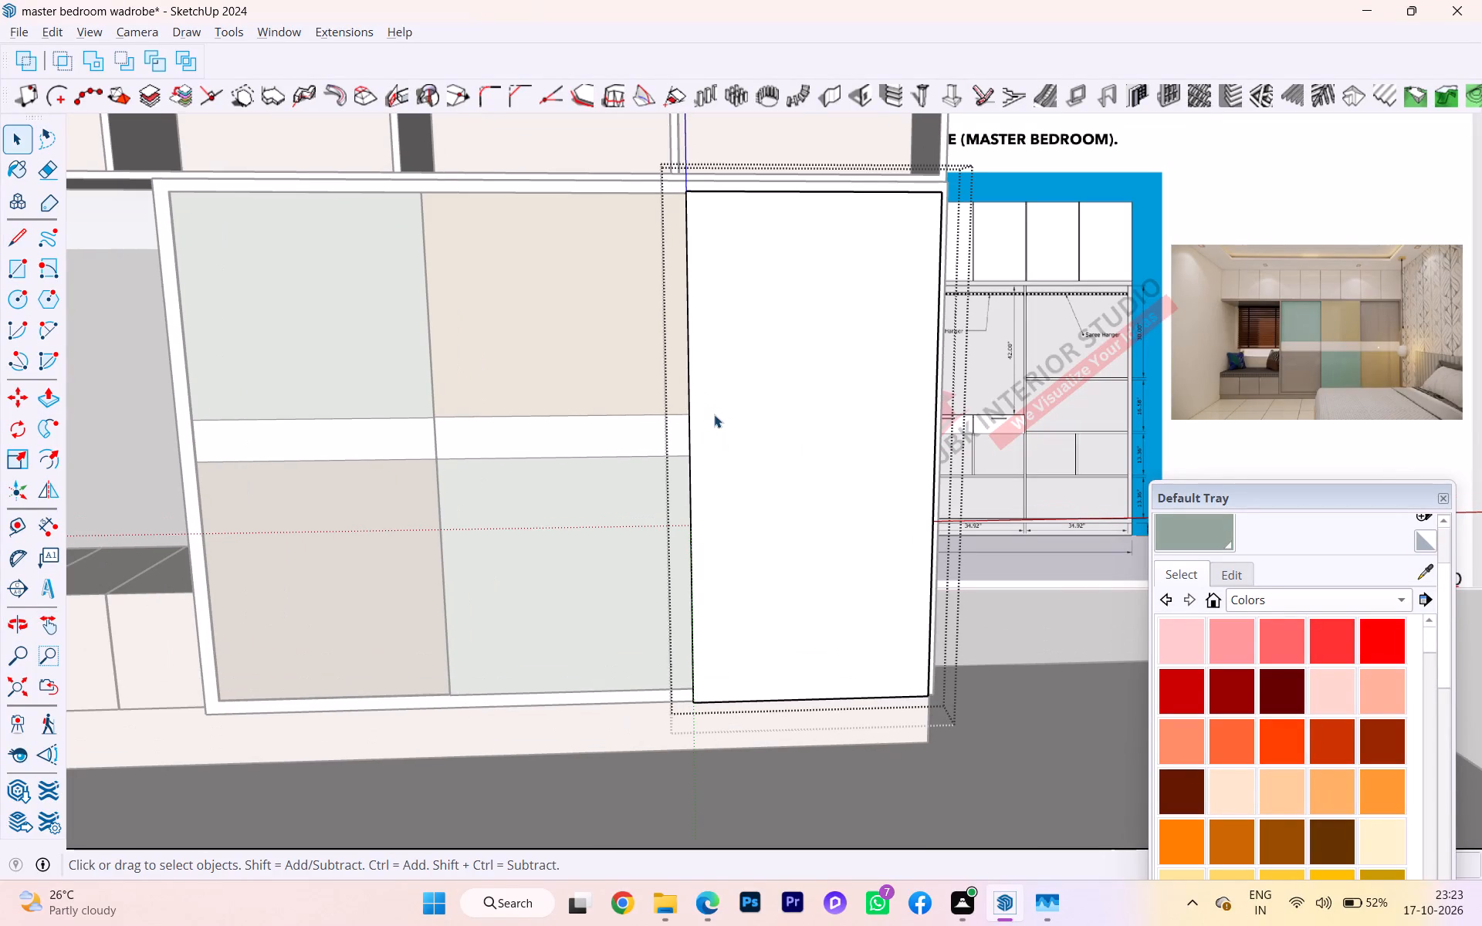
left_click(714, 414)
left_click(714, 414)
key("l")
key("Return")
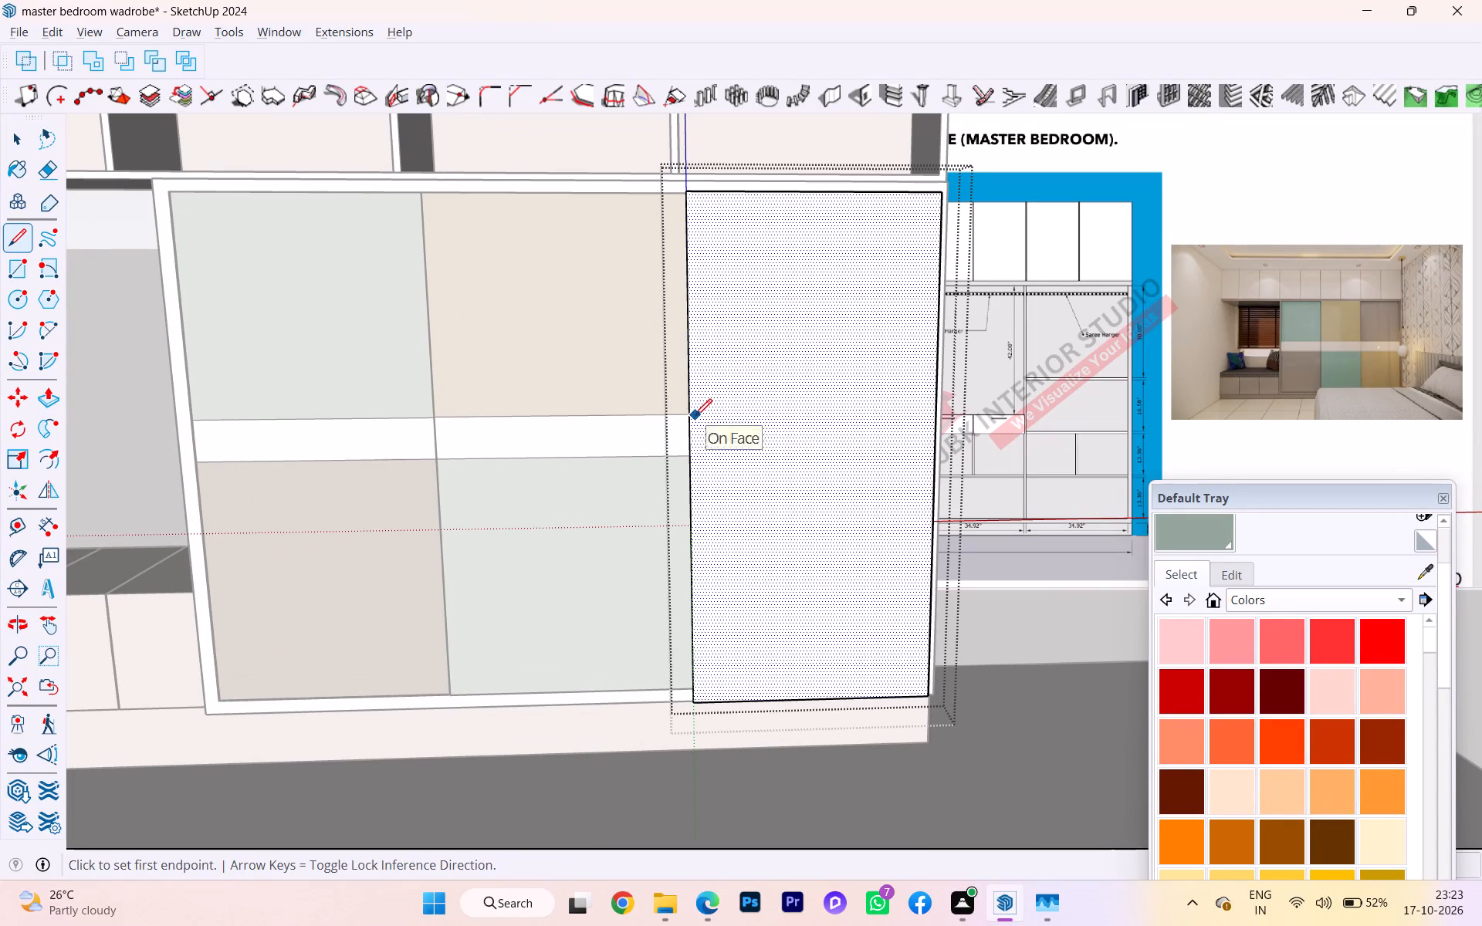
left_click(694, 416)
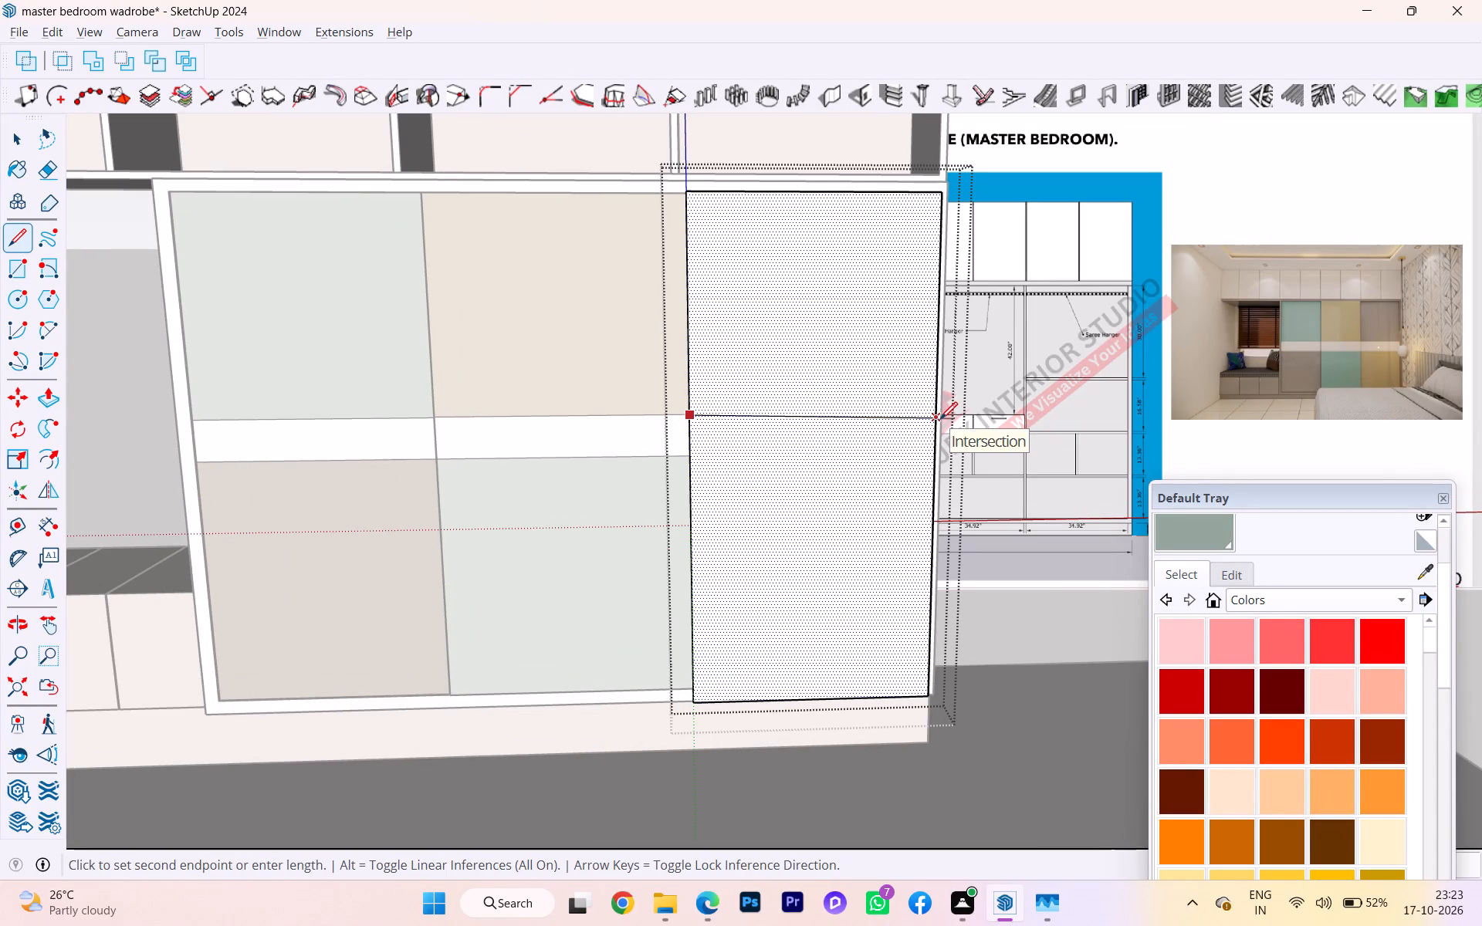
key("Right")
left_click(939, 417)
key("space")
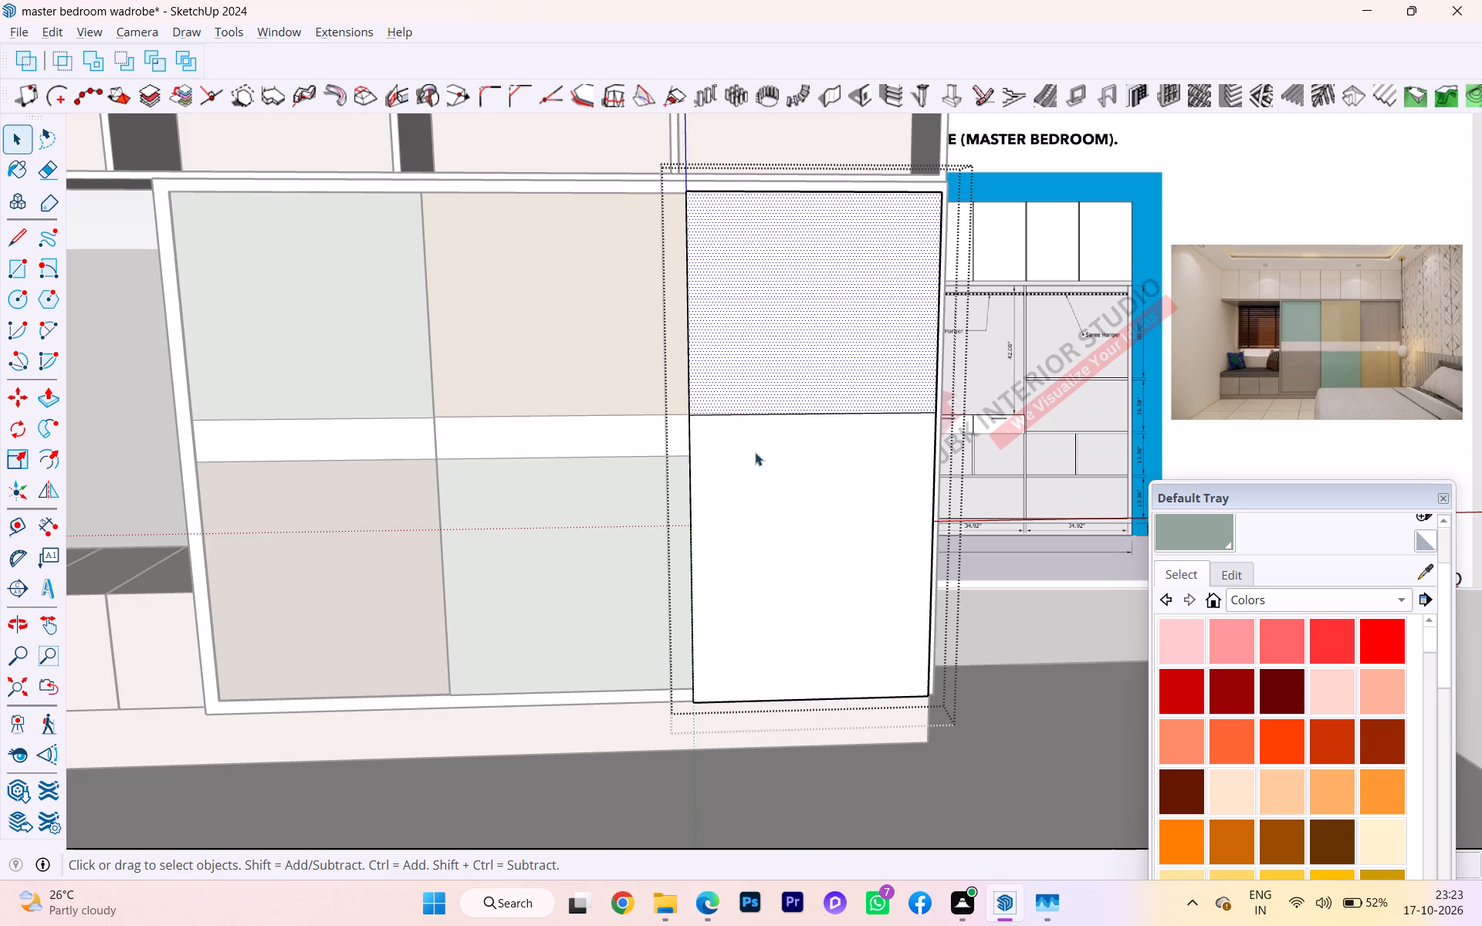
Draw the lower dividing line along the red axis across the third shutter's front face, level with the white band's bottom edge.
key("l")
key("Return")
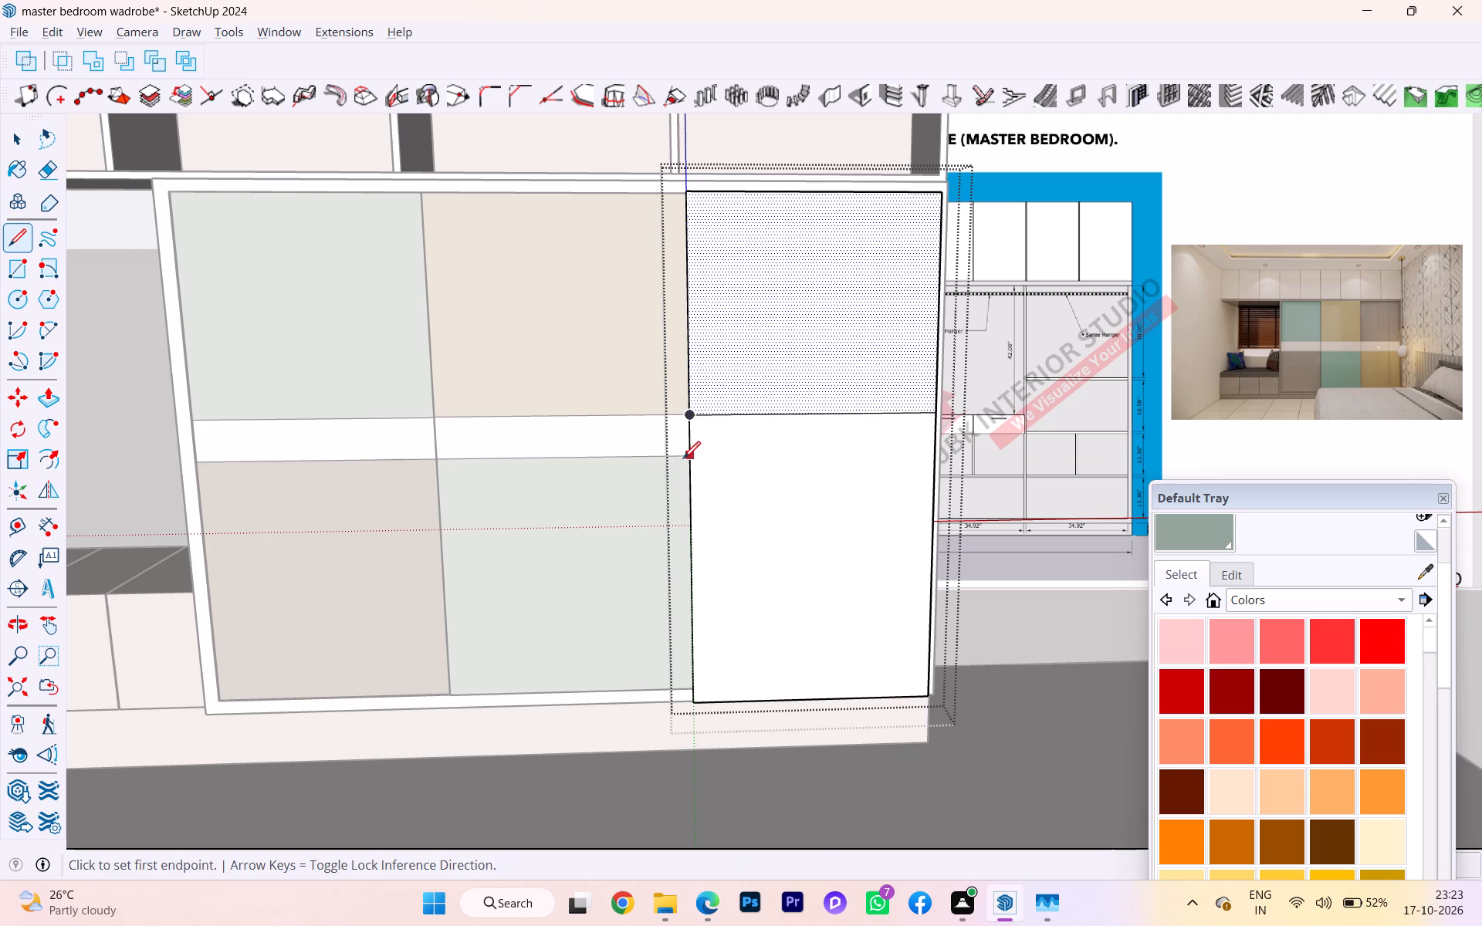
left_click(695, 458)
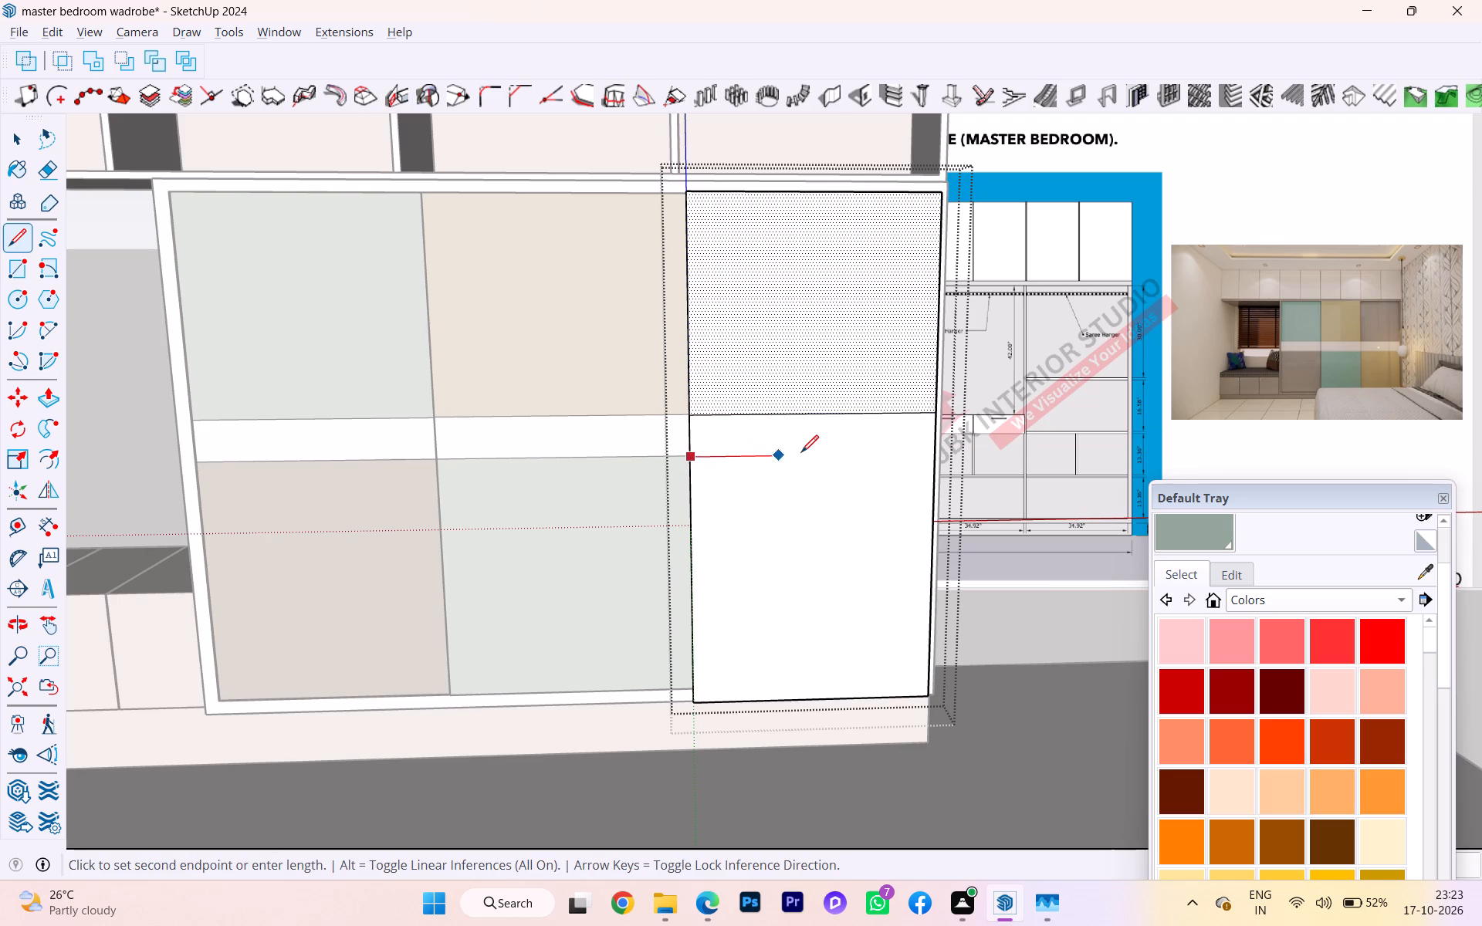
key("Right")
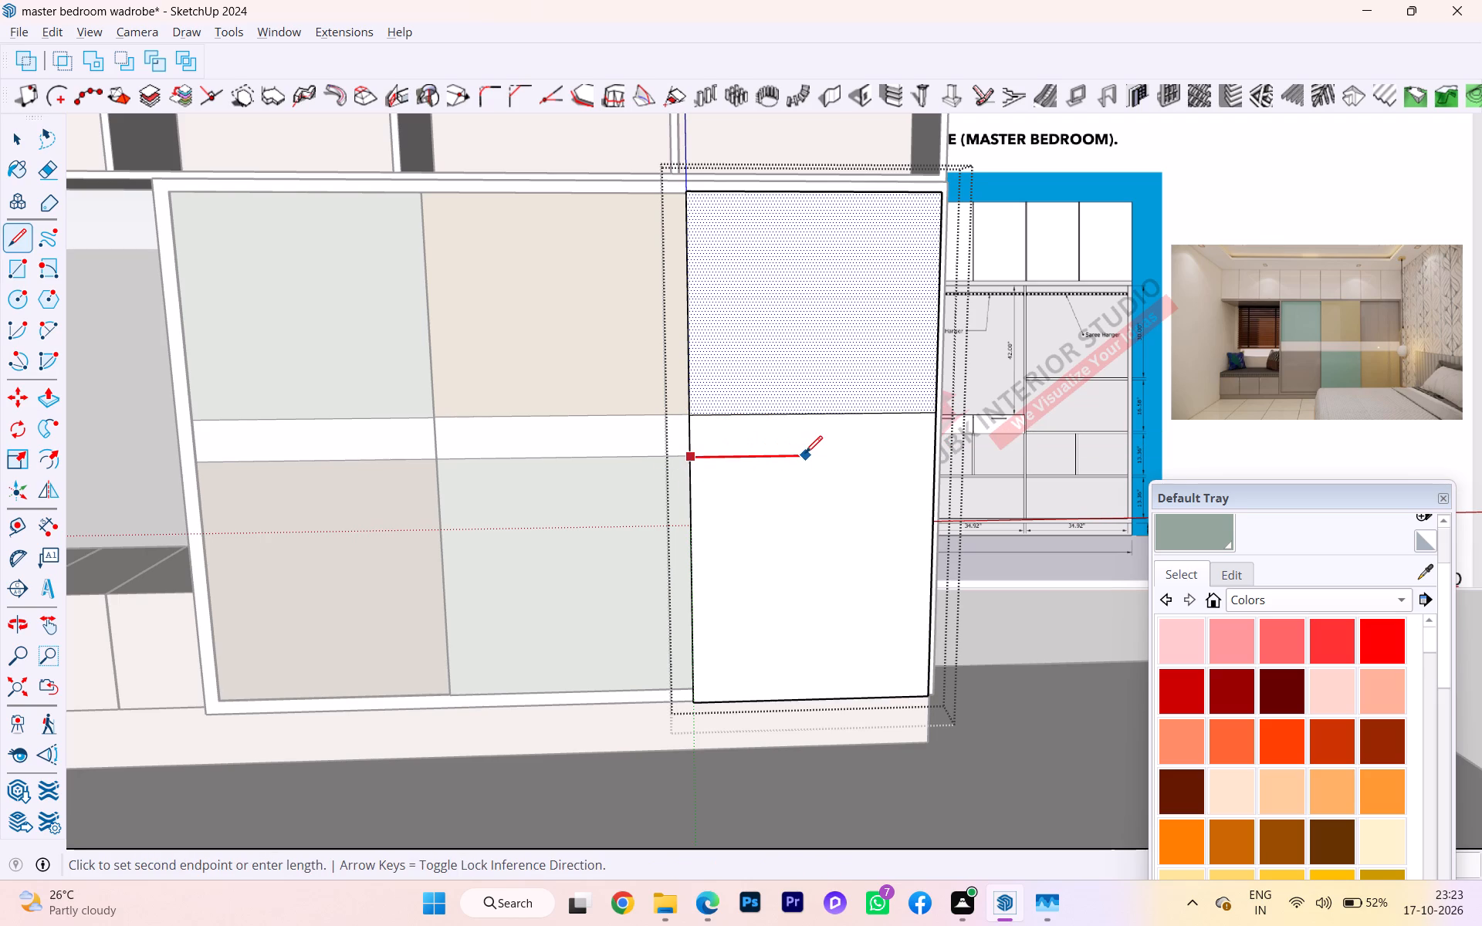
left_click(938, 458)
key("space")
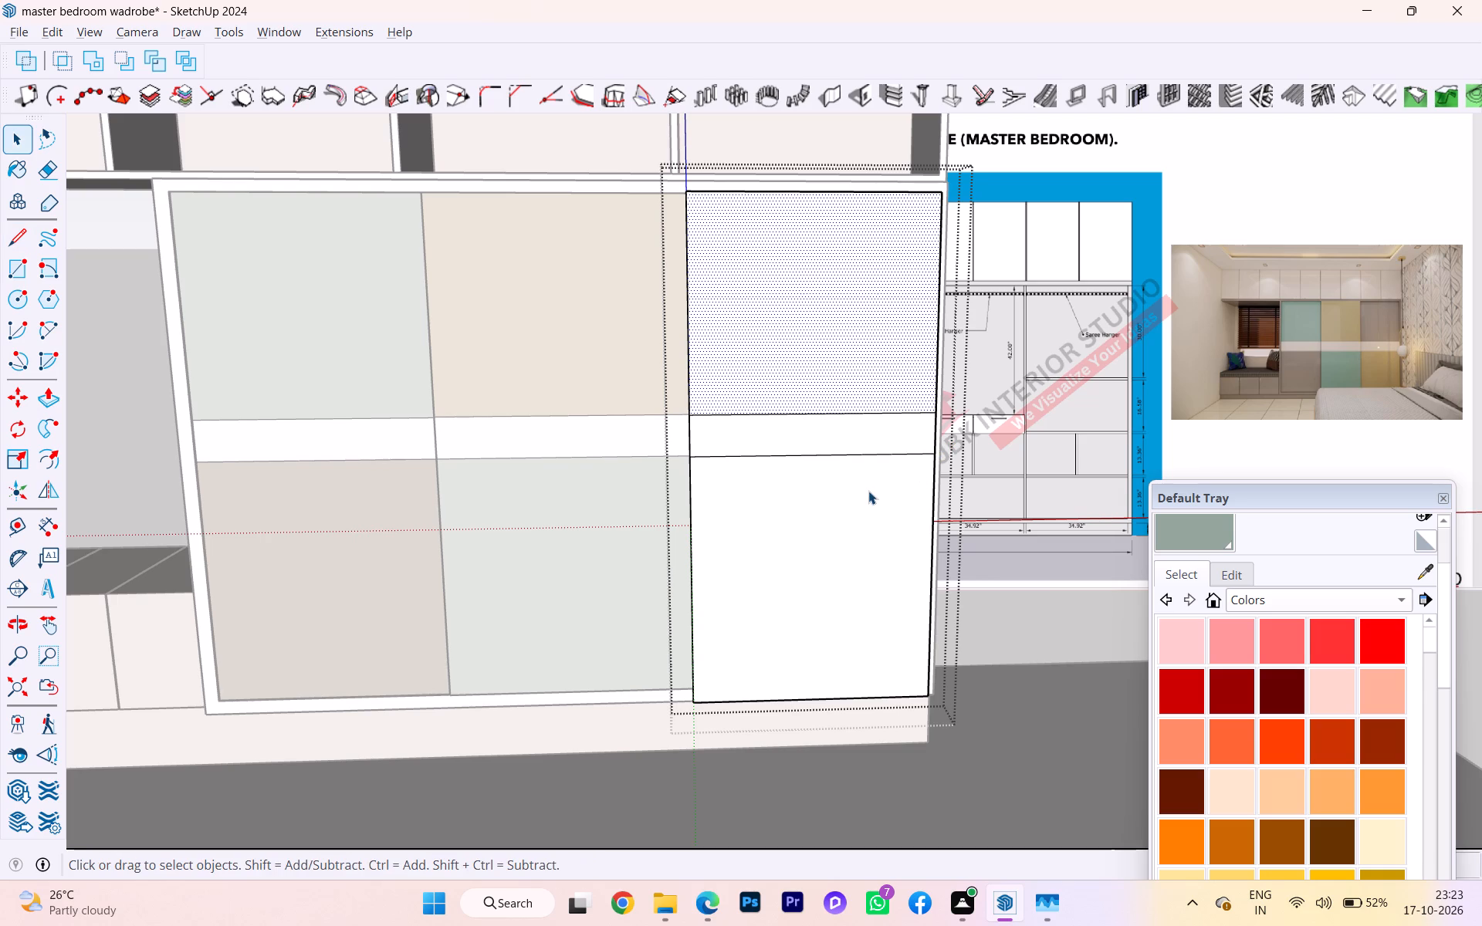
Continue the lower dividing line across the thickness of the third shutter's left side.
left_click(868, 491)
left_click(821, 482)
middle_click_drag(741, 502, 912, 505)
scroll(756, 502, "down", 1)
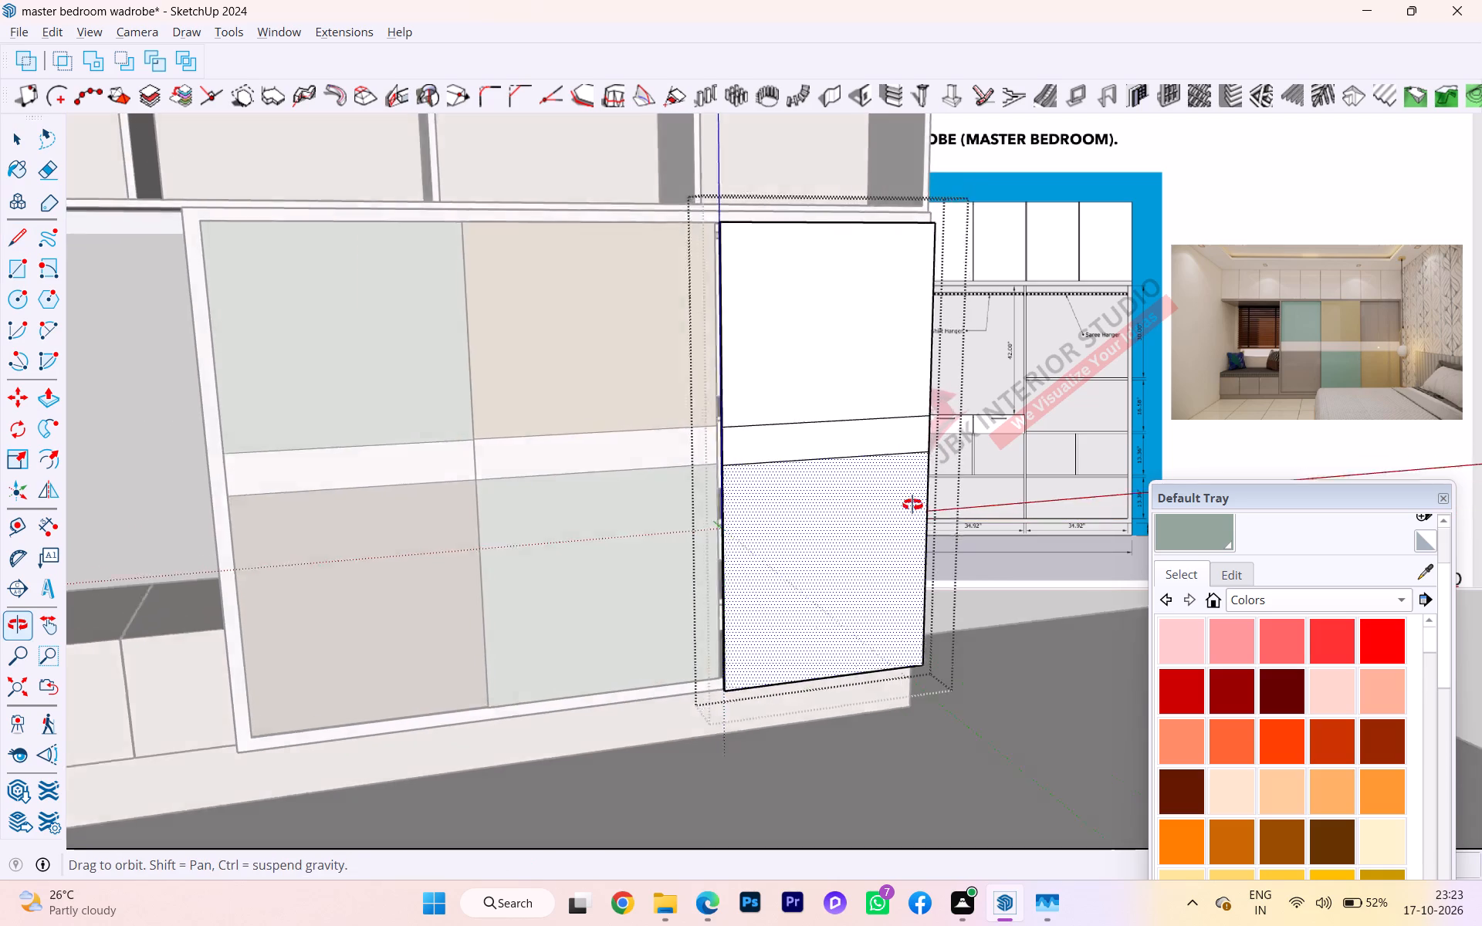
middle_click_drag(912, 505, 1071, 494)
scroll(734, 475, "up", 7)
scroll(787, 450, "down", 1)
scroll(787, 450, "up", 1)
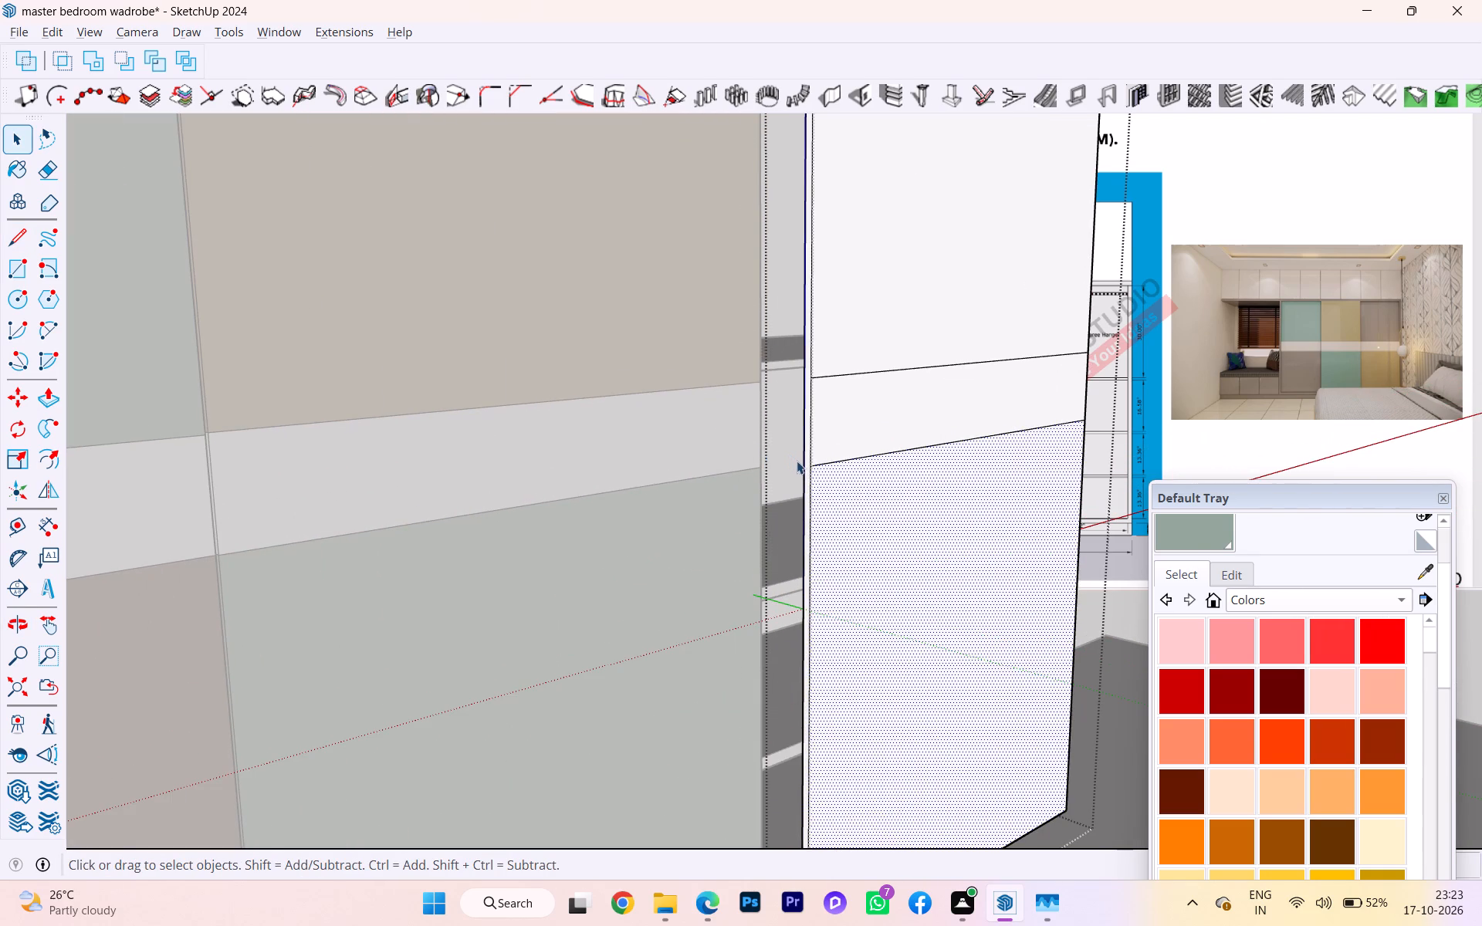
key("l")
key("Return")
scroll(831, 459, "up", 1)
scroll(831, 459, "down", 1)
scroll(831, 459, "up", 5)
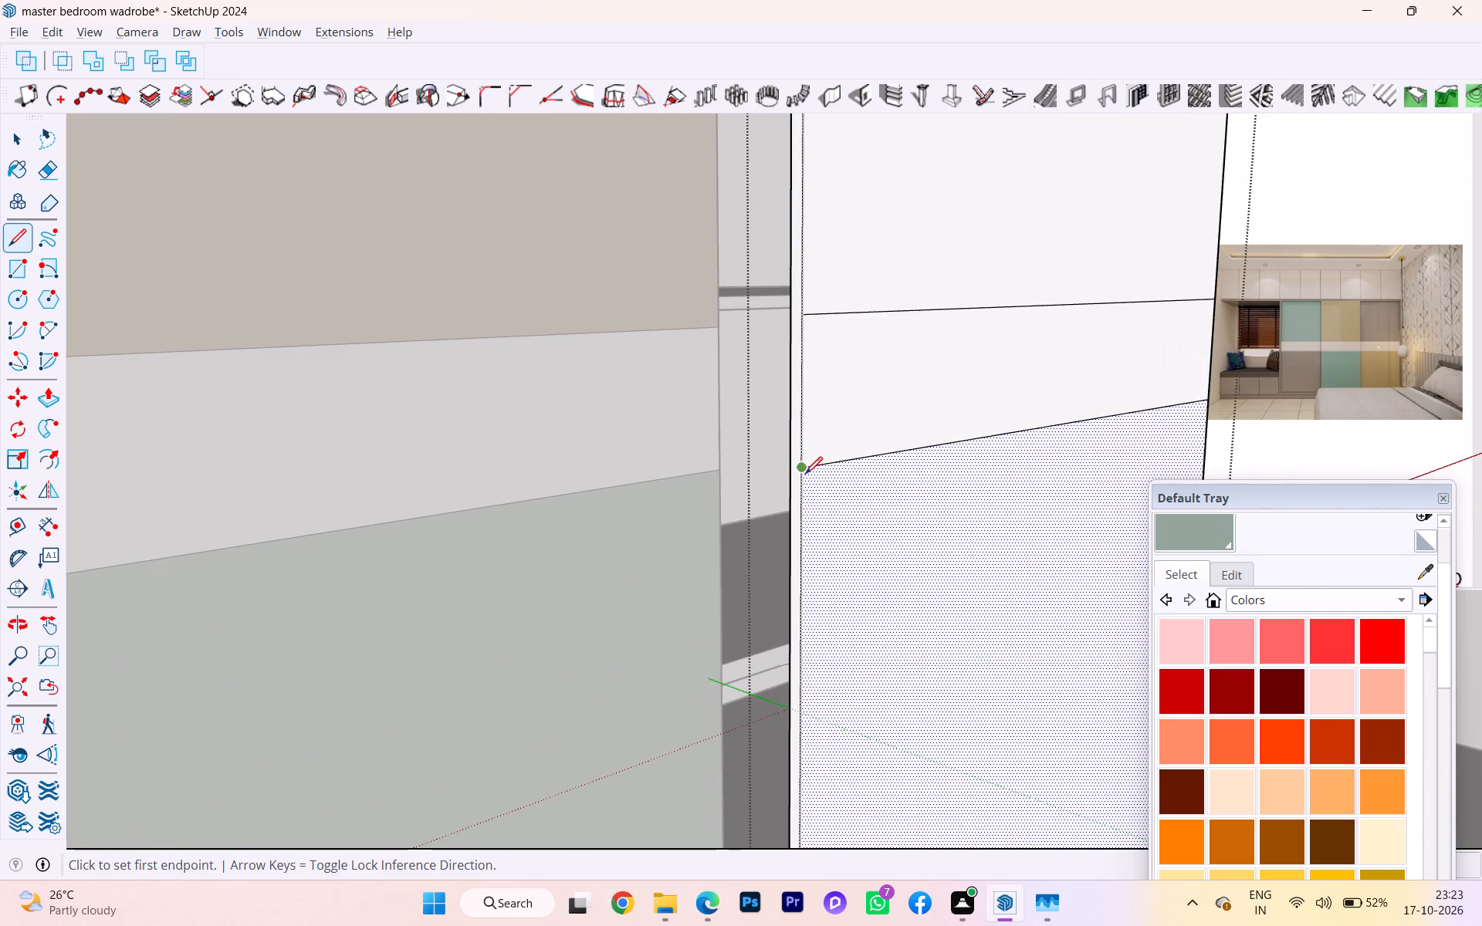
left_click(804, 472)
left_click(787, 471)
key("space")
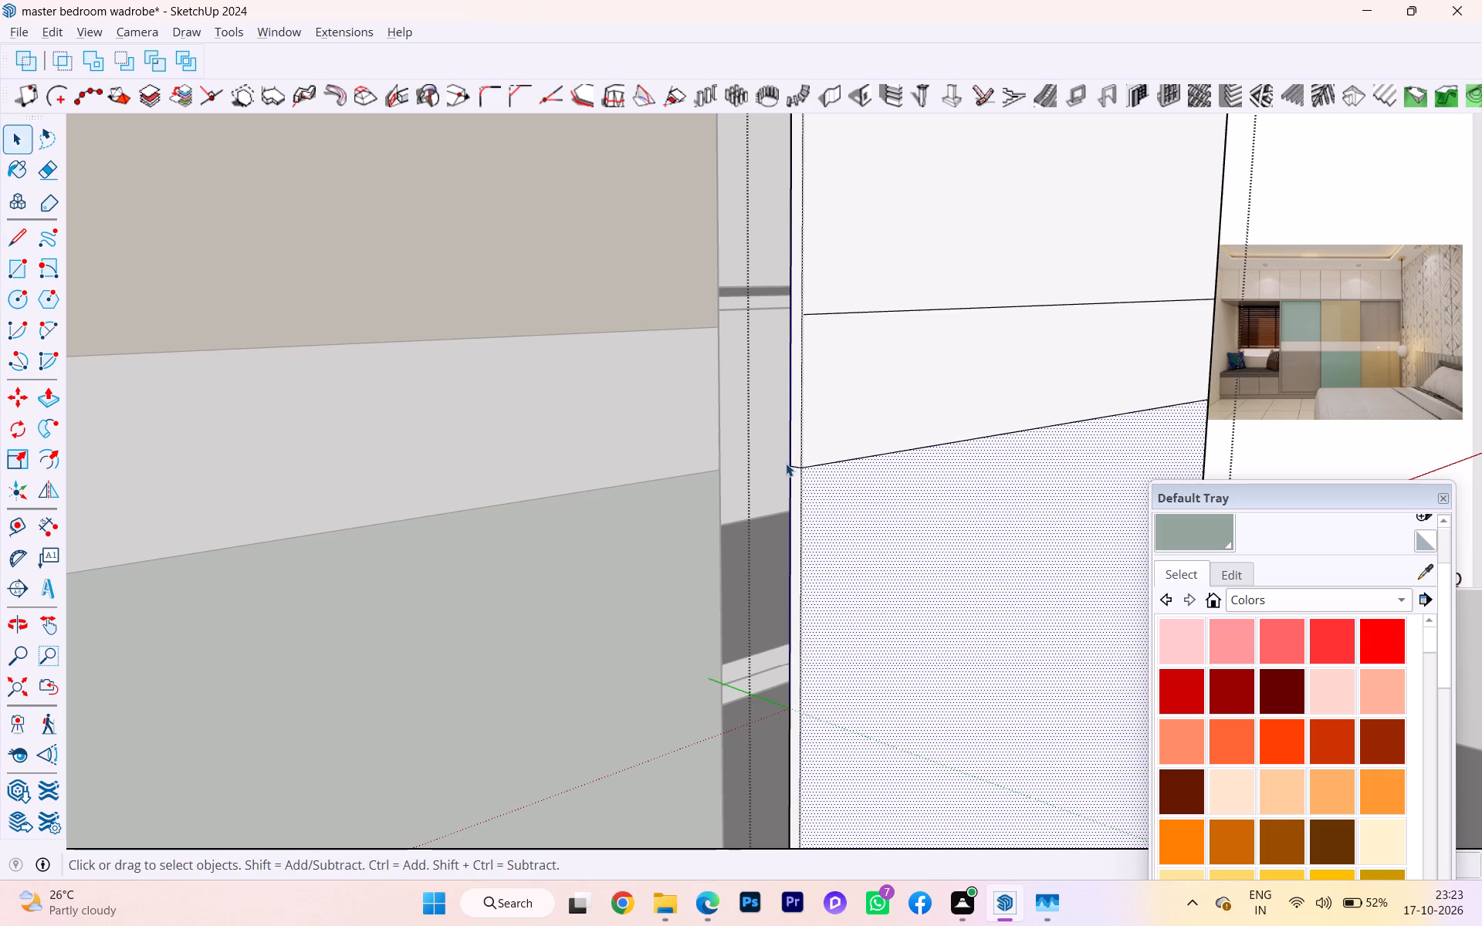
Continue the upper dividing line across the thickness of the third shutter's left side.
key("l")
key("Return")
scroll(808, 330, "up", 2)
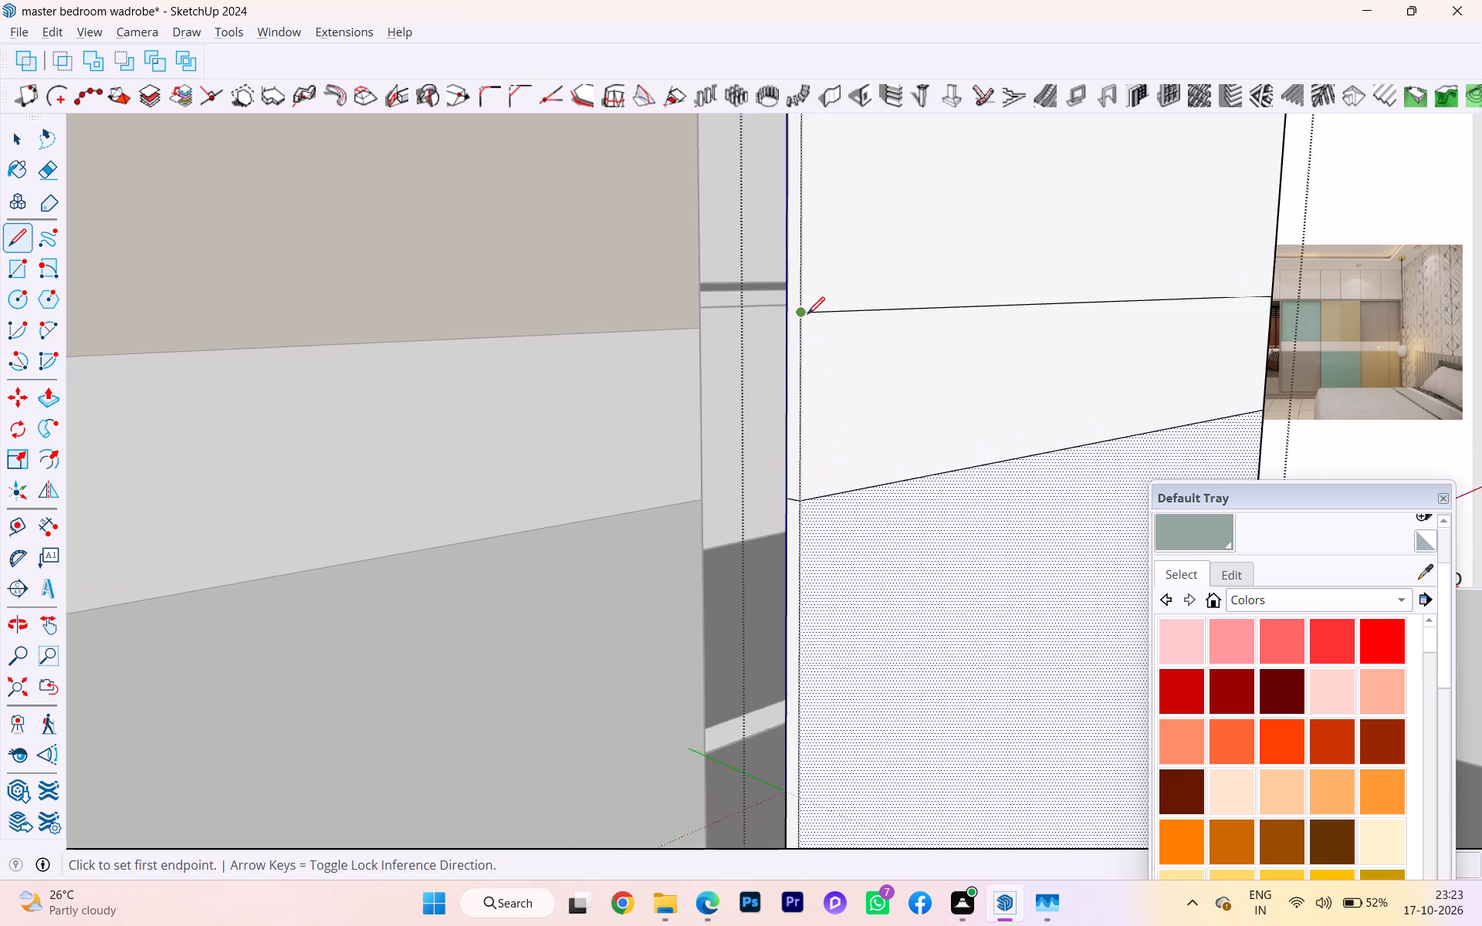
scroll(807, 314, "up", 2)
left_click(800, 318)
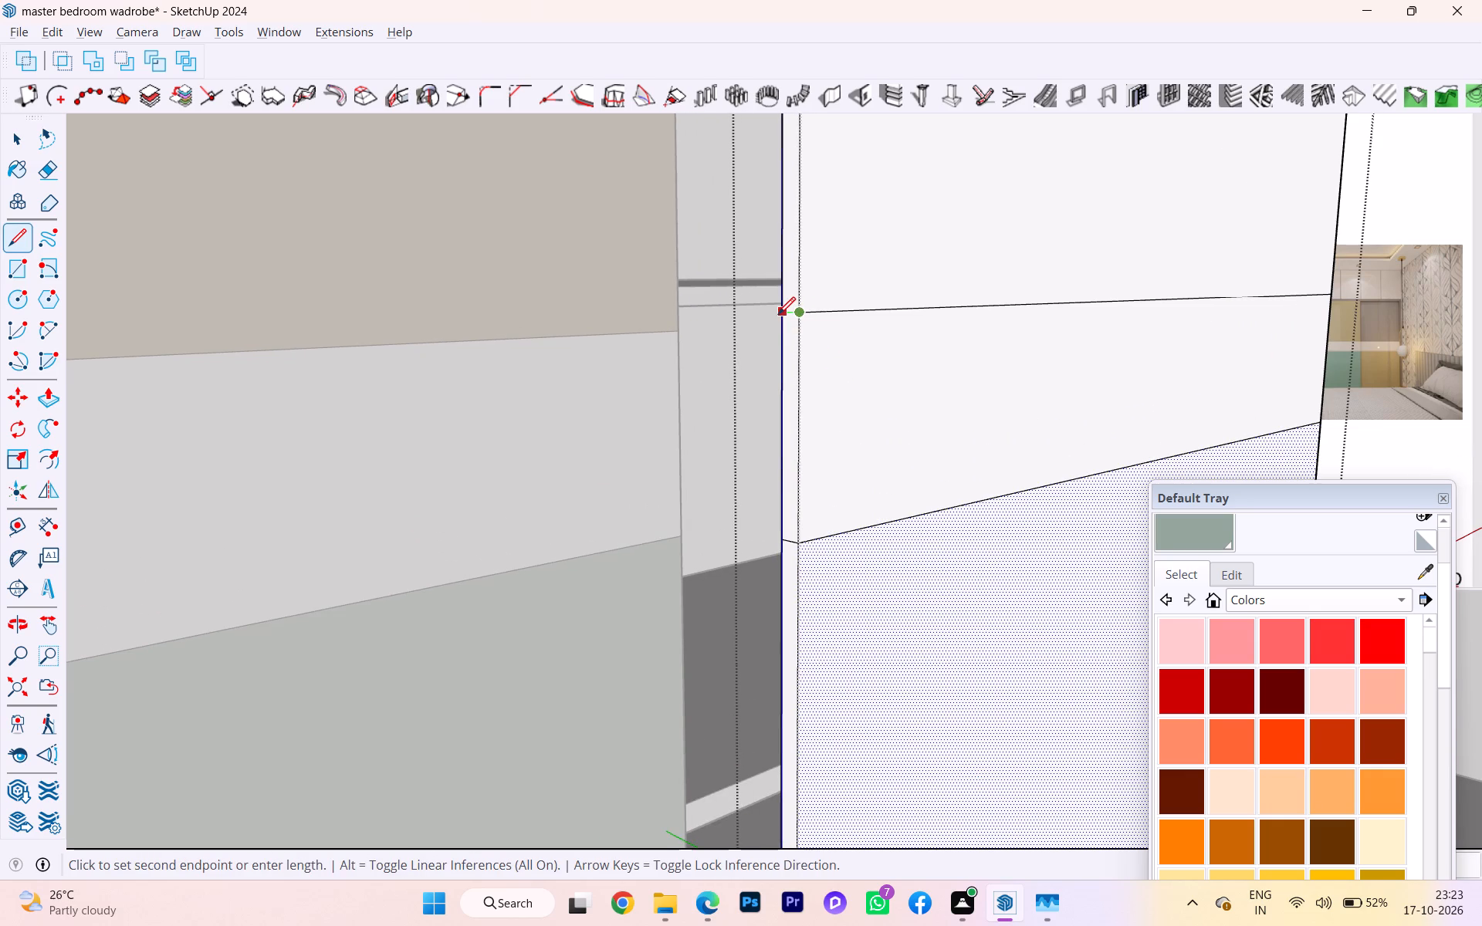
left_click(778, 314)
key("space")
Continue the lower dividing line across the thickness of the third shutter's right side.
scroll(787, 367, "down", 5)
scroll(621, 478, "down", 8)
middle_click_drag(888, 554, 203, 582)
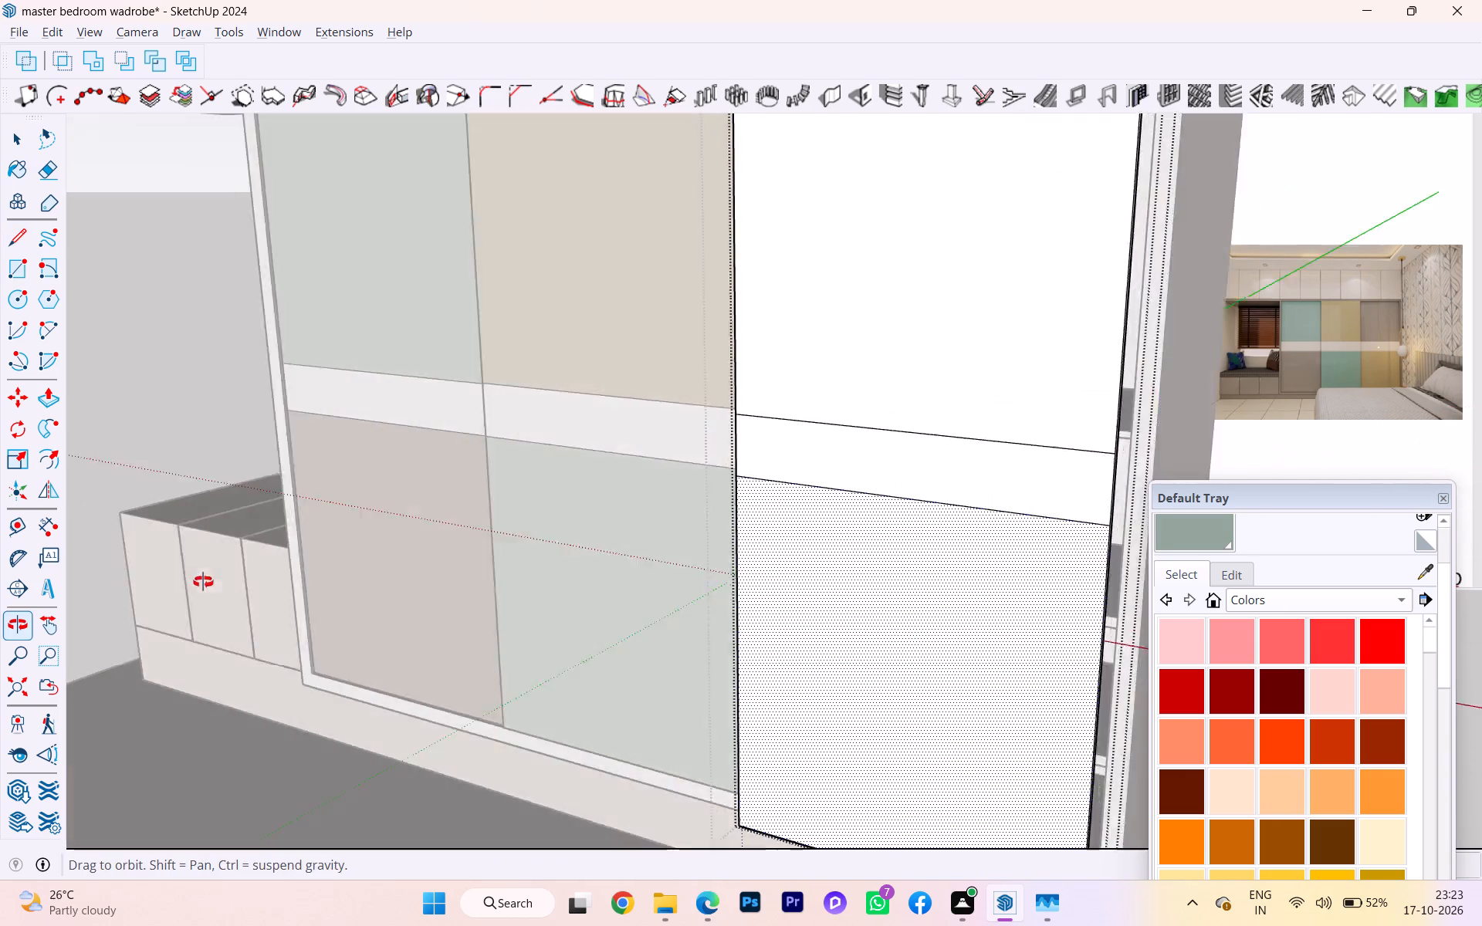
middle_click_drag(203, 582, 189, 580)
scroll(208, 566, "down", 5)
middle_click_drag(769, 568, 648, 571)
scroll(668, 558, "up", 2)
scroll(668, 558, "down", 2)
scroll(668, 558, "up", 3)
scroll(669, 557, "down", 2)
scroll(669, 557, "up", 5)
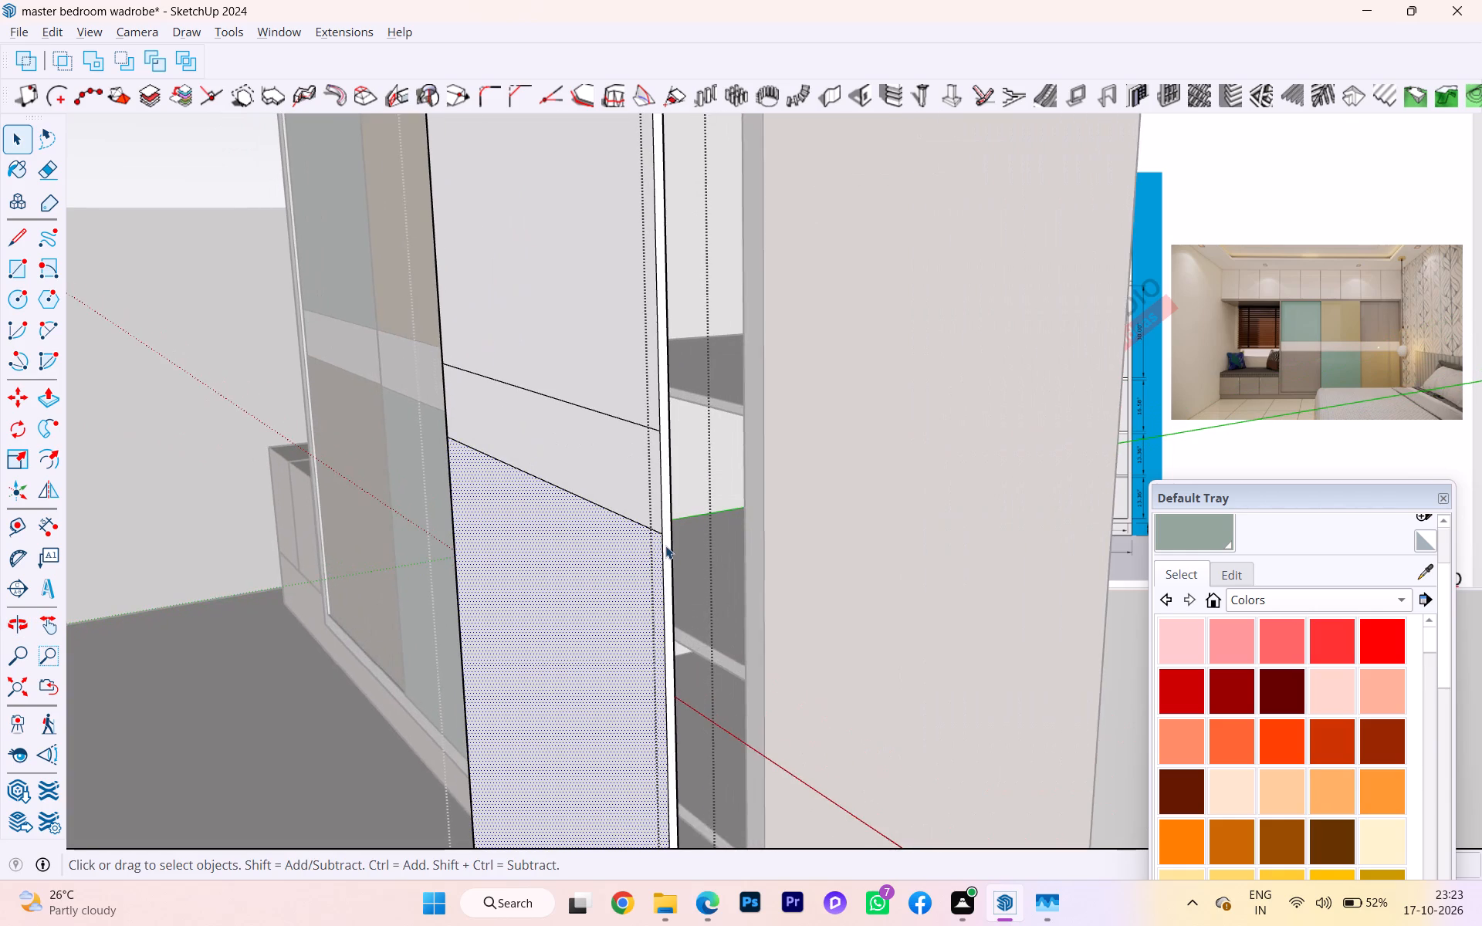
scroll(665, 546, "up", 1)
key("l")
key("Return")
scroll(664, 542, "up", 3)
scroll(661, 536, "down", 1)
scroll(661, 536, "up", 5)
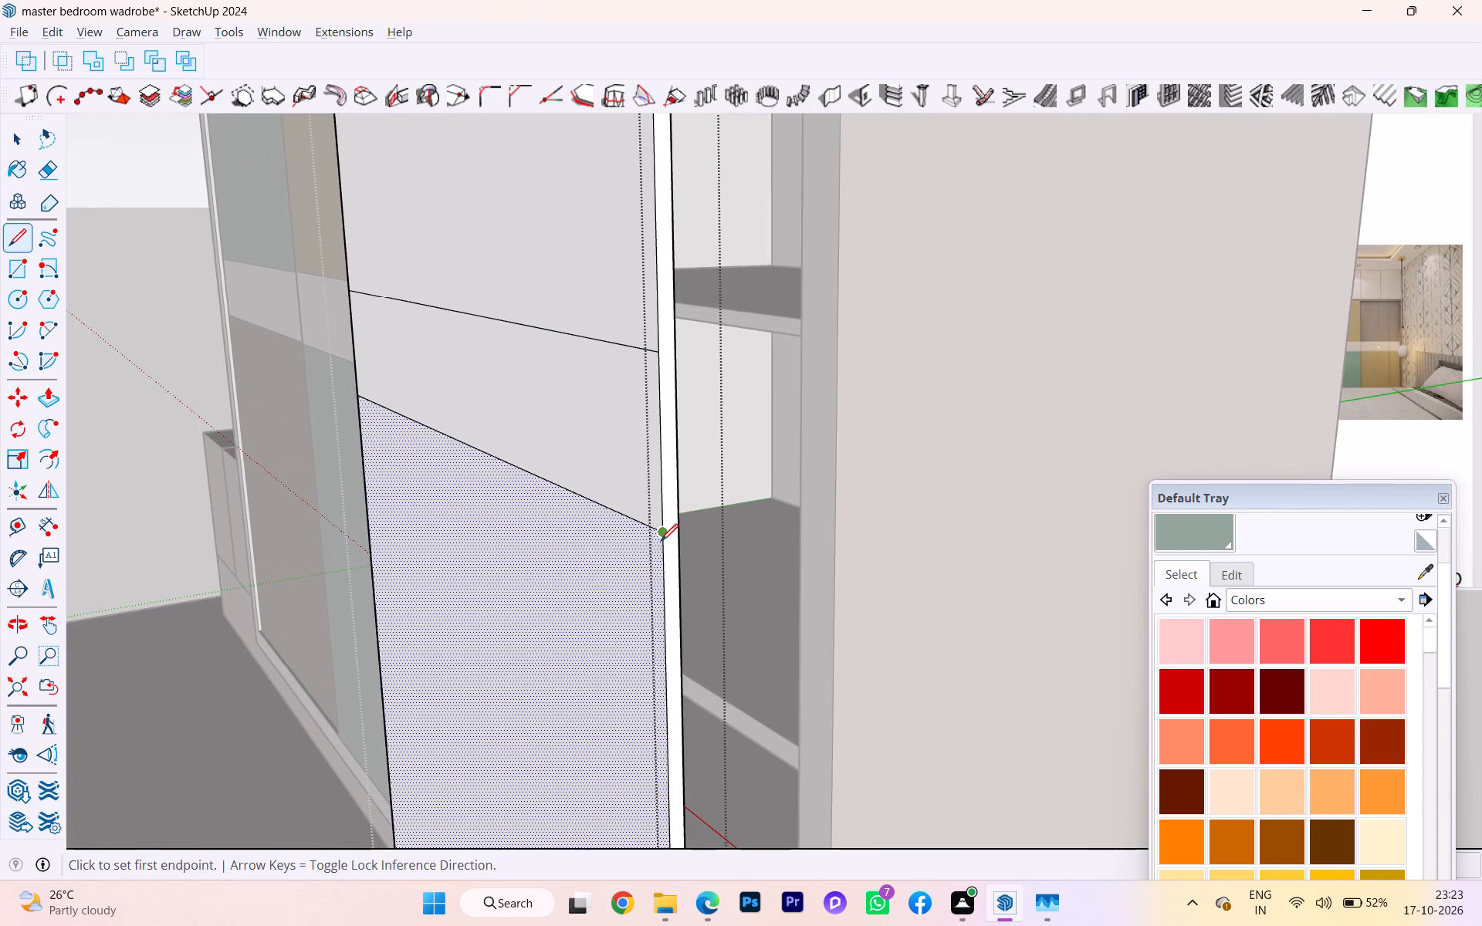
left_click(661, 537)
left_click(685, 529)
key("space")
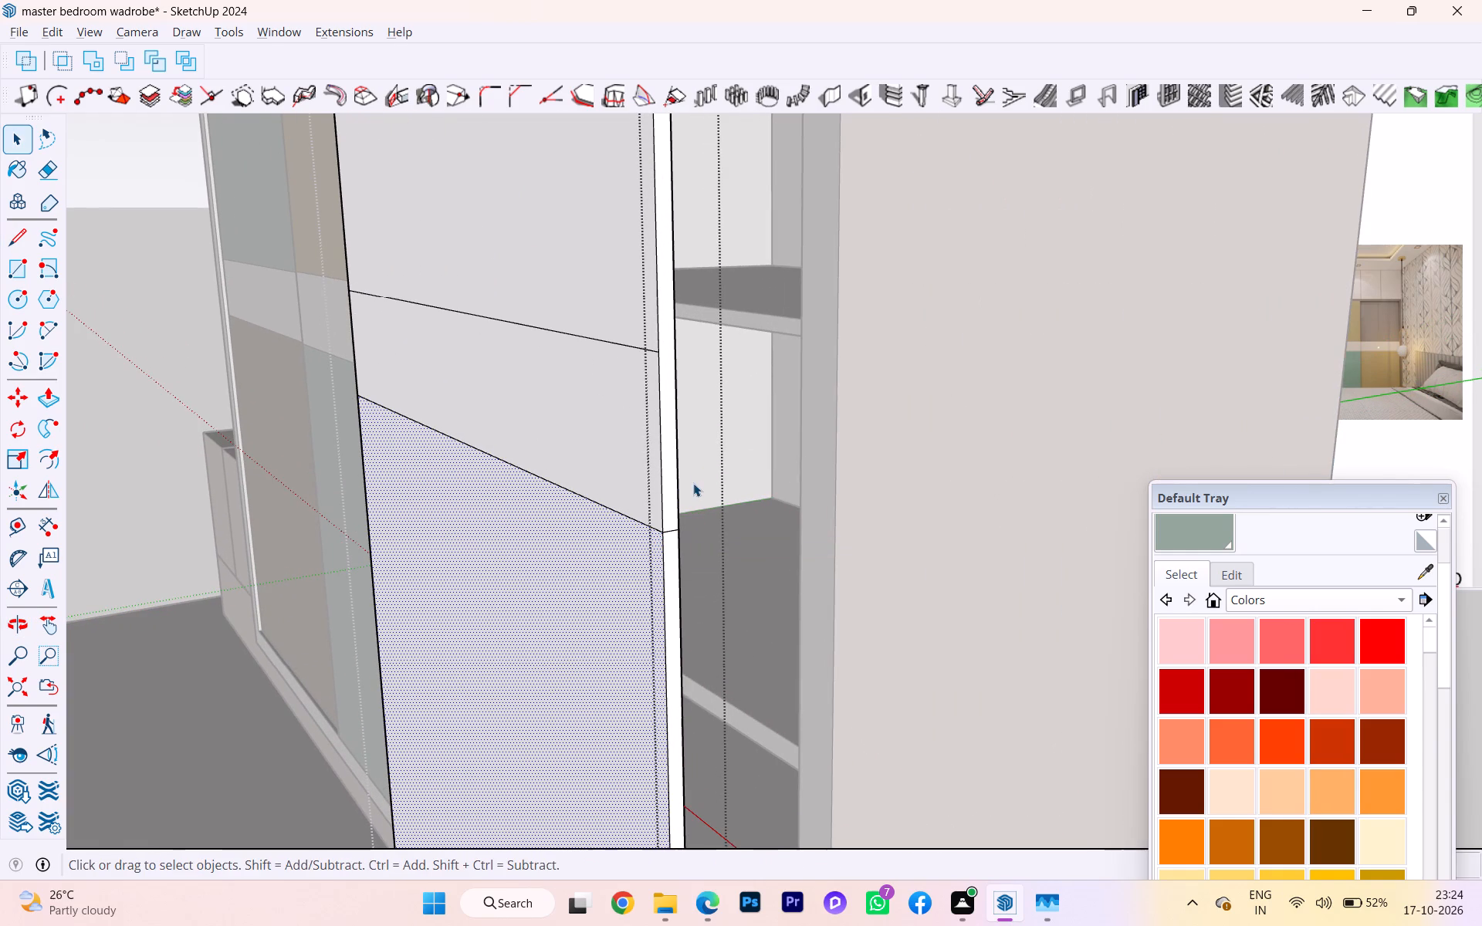
Continue the upper dividing line across the thickness of the third shutter's right side and exit the shutter's editing mode.
key("l")
key("Return")
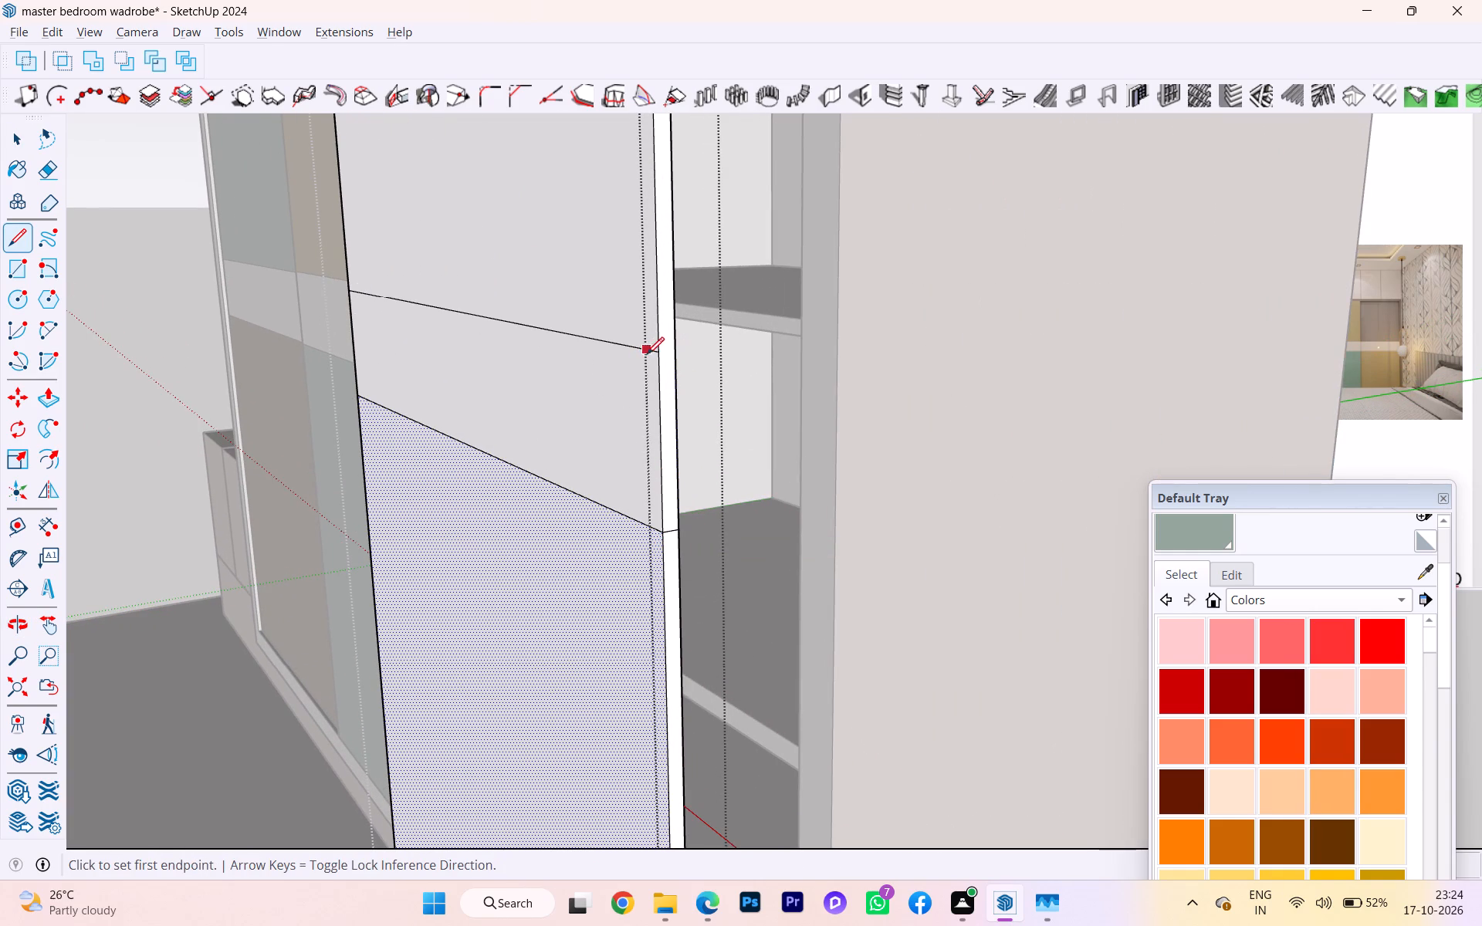
left_click(658, 354)
left_click(675, 355)
key("space")
scroll(555, 448, "down", 3)
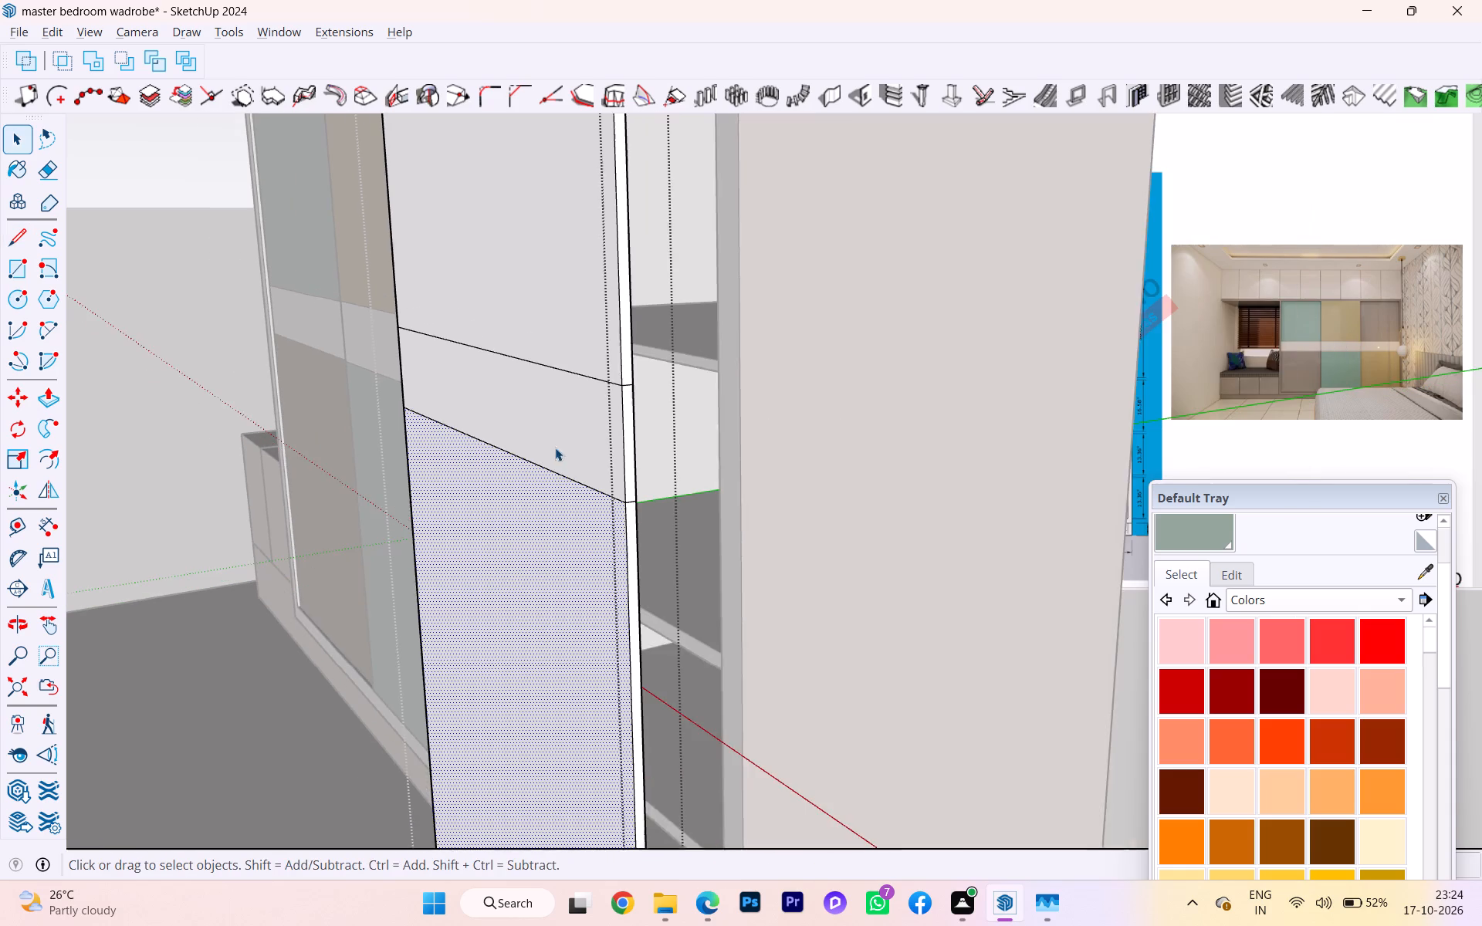
scroll(555, 448, "down", 5)
scroll(607, 506, "up", 1)
scroll(607, 506, "down", 8)
left_click(309, 645)
middle_click_drag(502, 583, 666, 587)
scroll(502, 583, "down", 1)
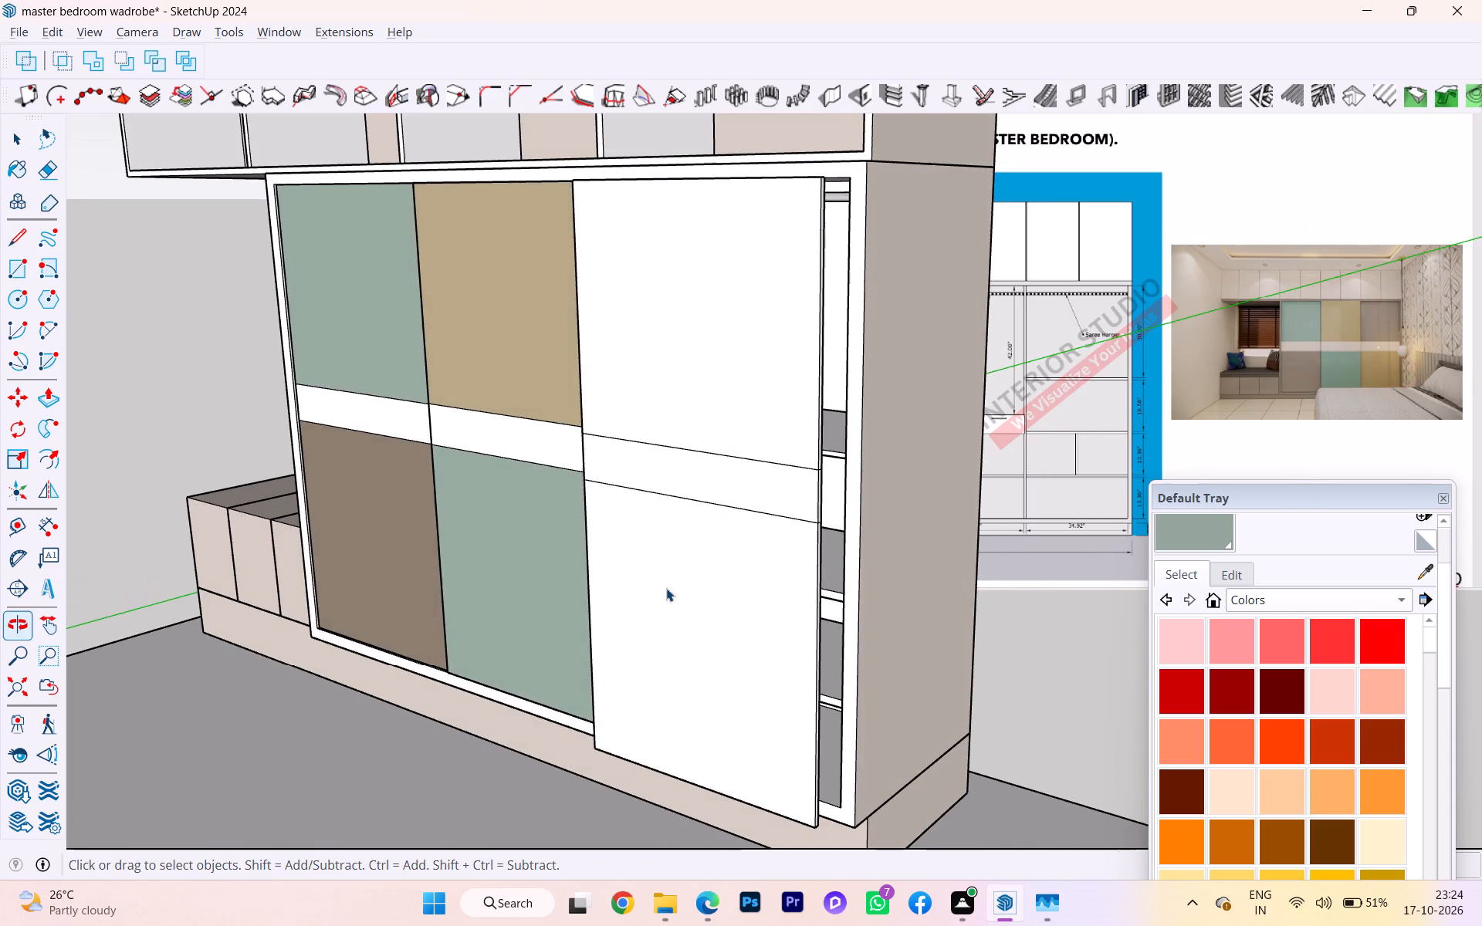
Paint the third shutter's lower front face with the beige sampled from the second shutter's upper face.
double_click(665, 587)
double_click(658, 587)
scroll(483, 580, "down", 4)
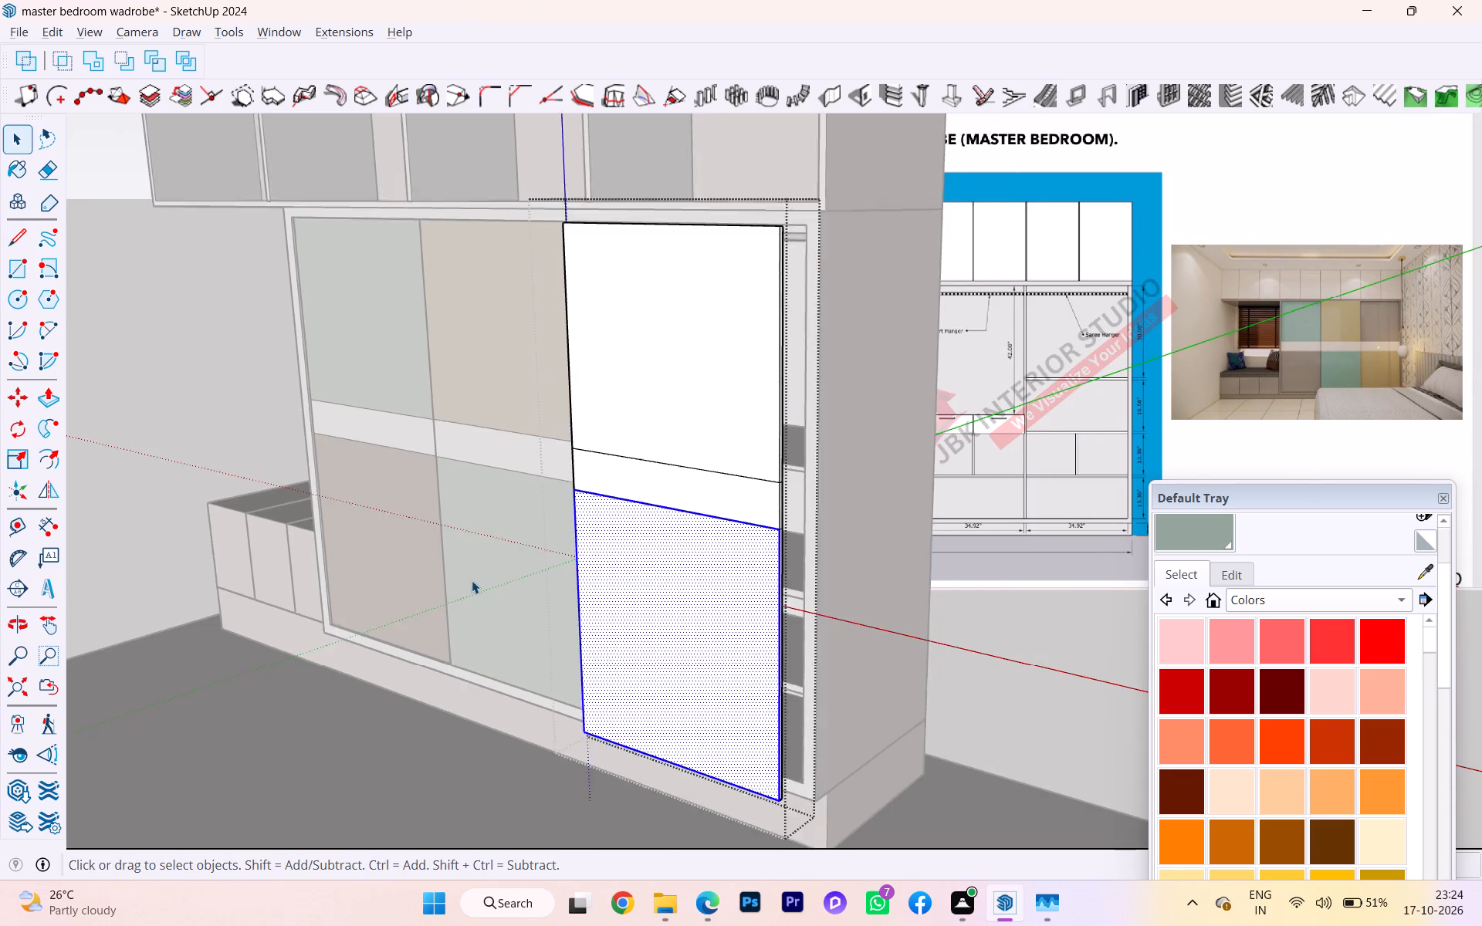
middle_click_drag(469, 581, 679, 590)
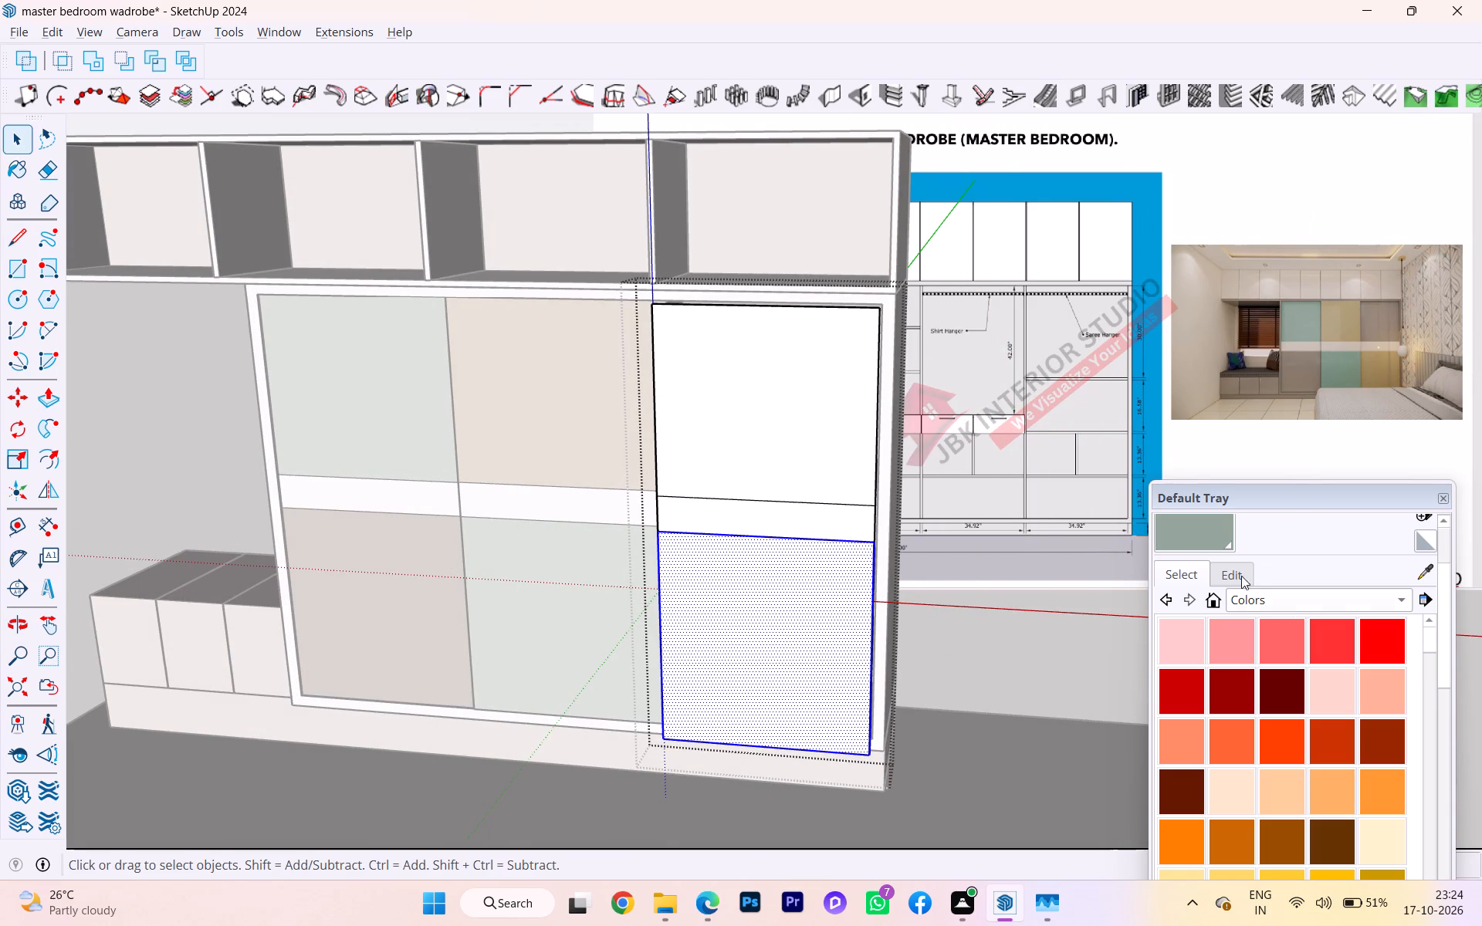
left_click(1193, 631)
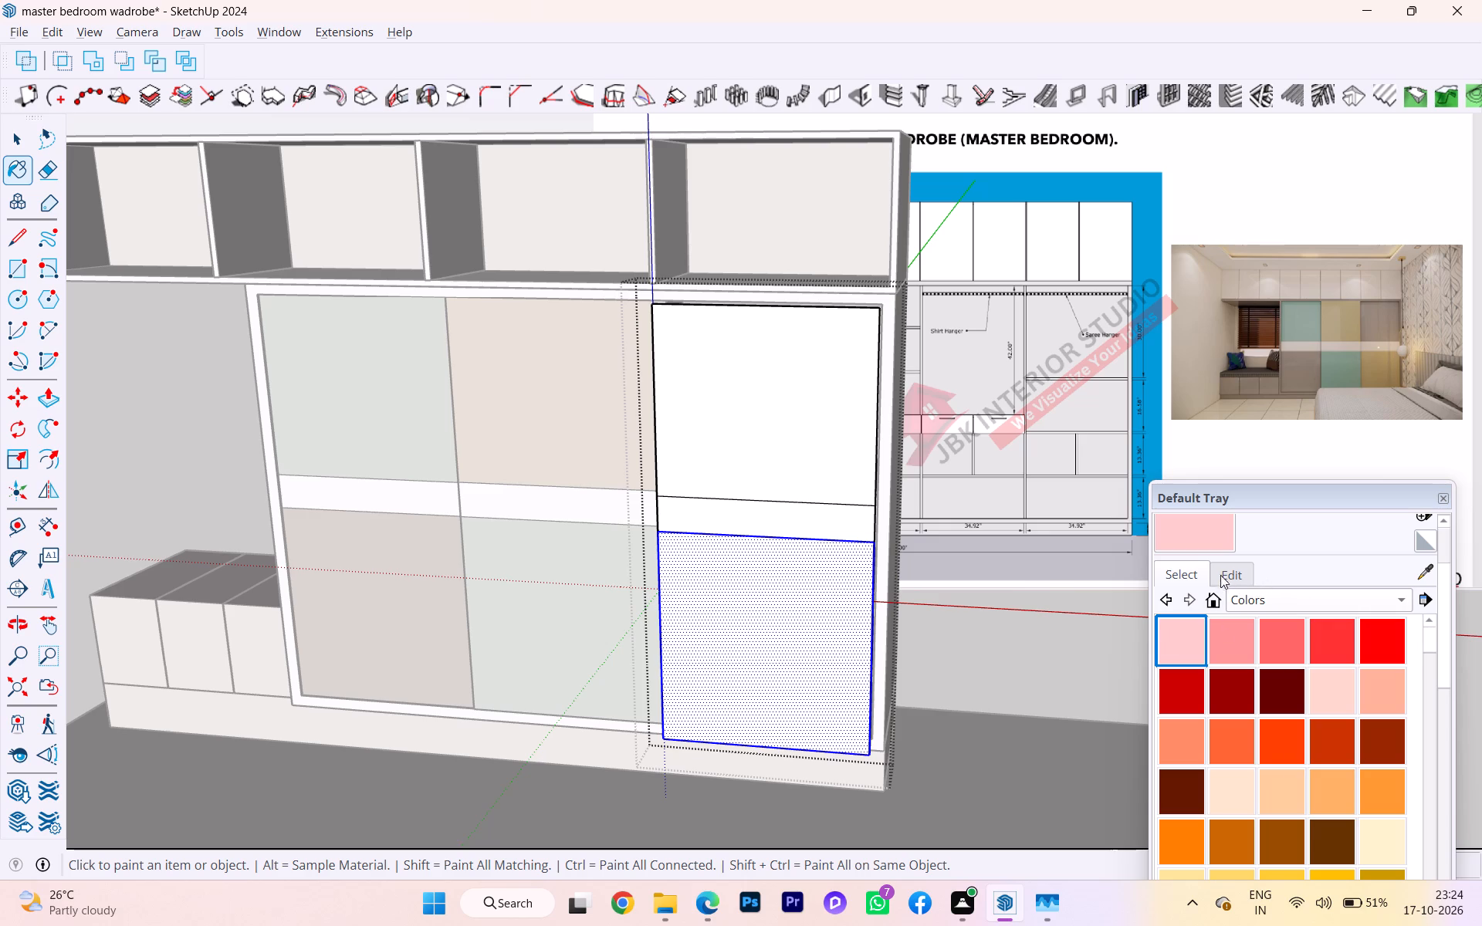
left_click(1423, 568)
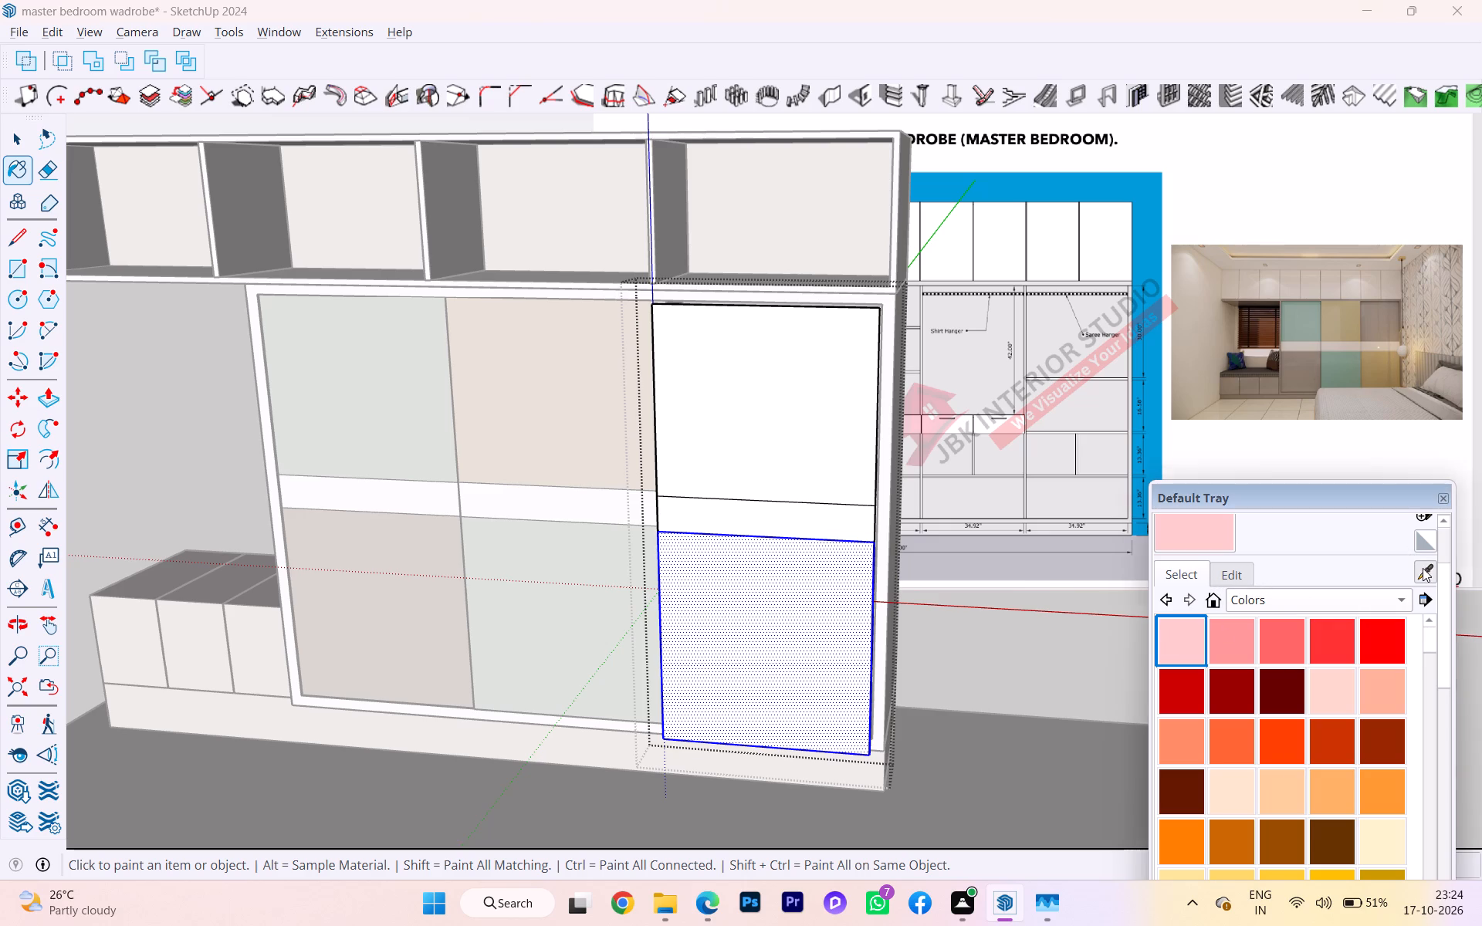
left_click(566, 403)
left_click(738, 609)
scroll(755, 585, "up", 5)
scroll(756, 585, "down", 1)
scroll(756, 585, "up", 1)
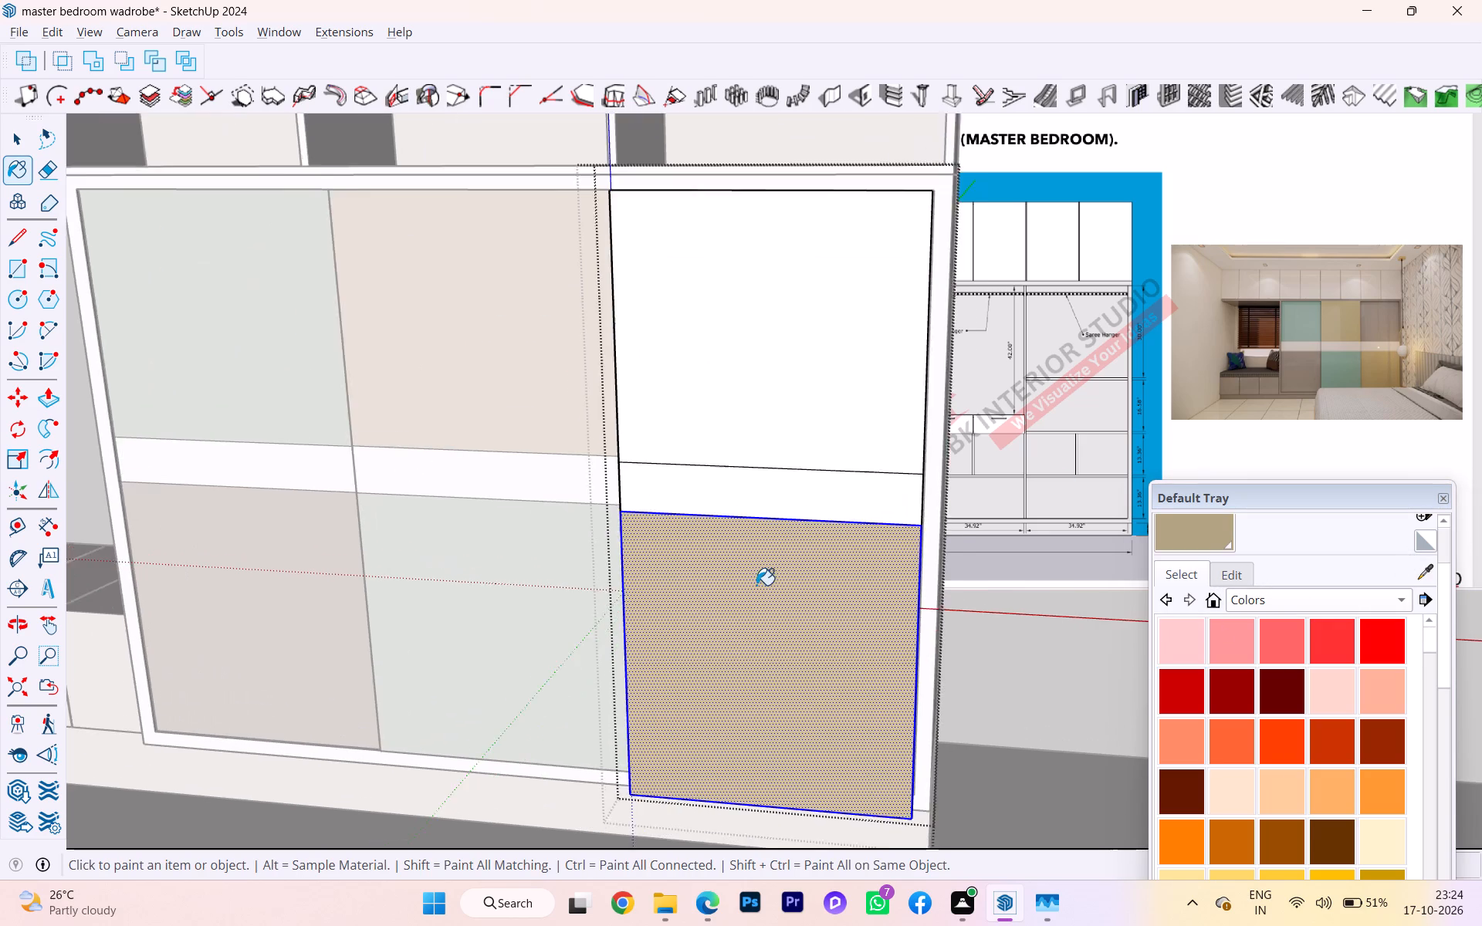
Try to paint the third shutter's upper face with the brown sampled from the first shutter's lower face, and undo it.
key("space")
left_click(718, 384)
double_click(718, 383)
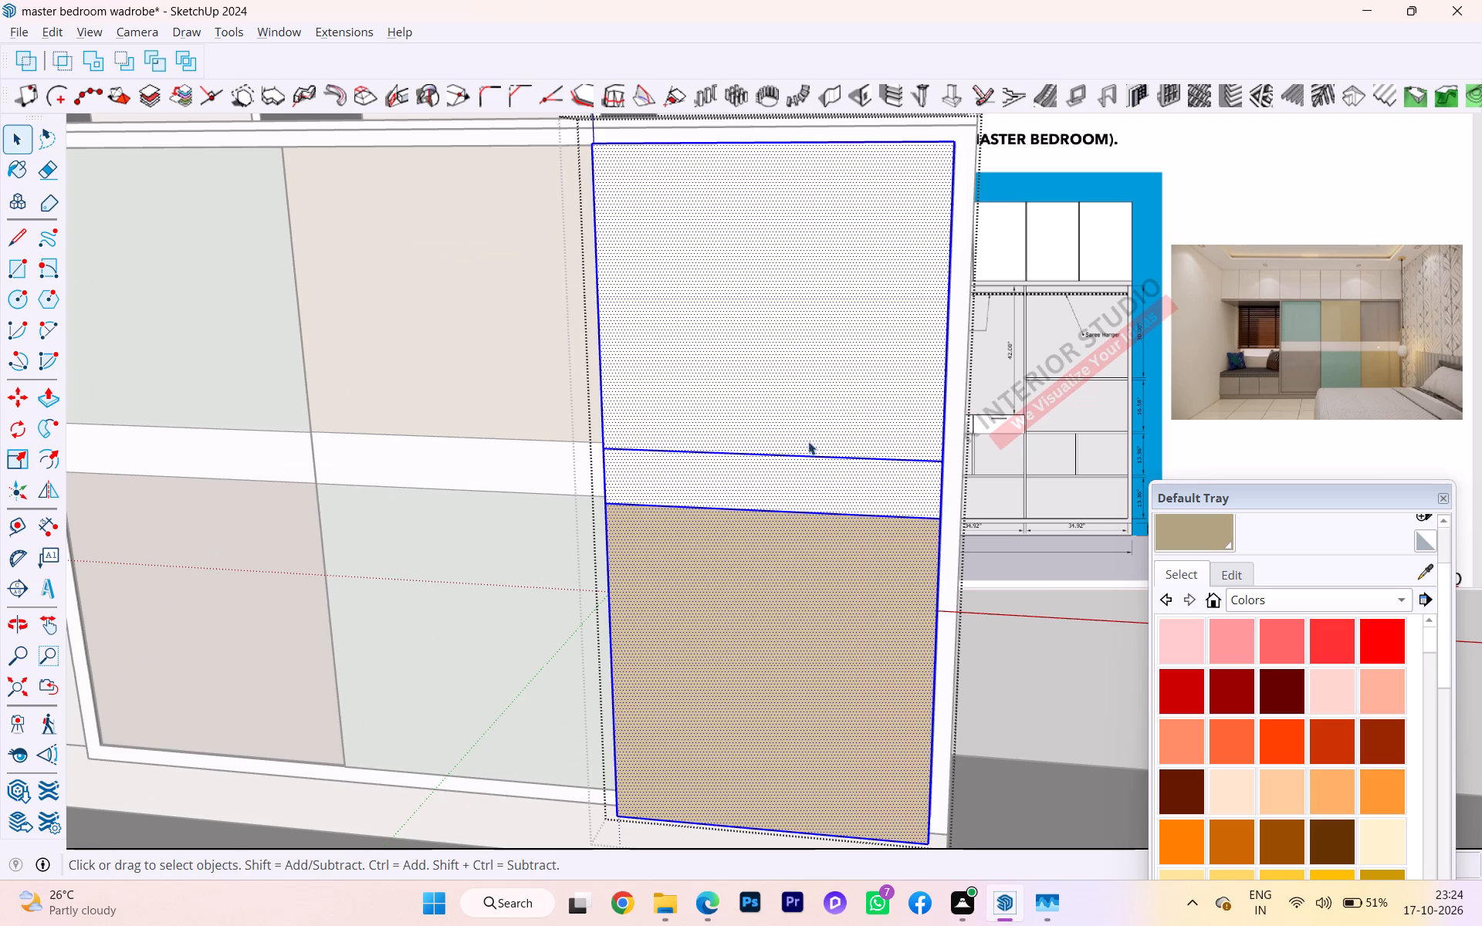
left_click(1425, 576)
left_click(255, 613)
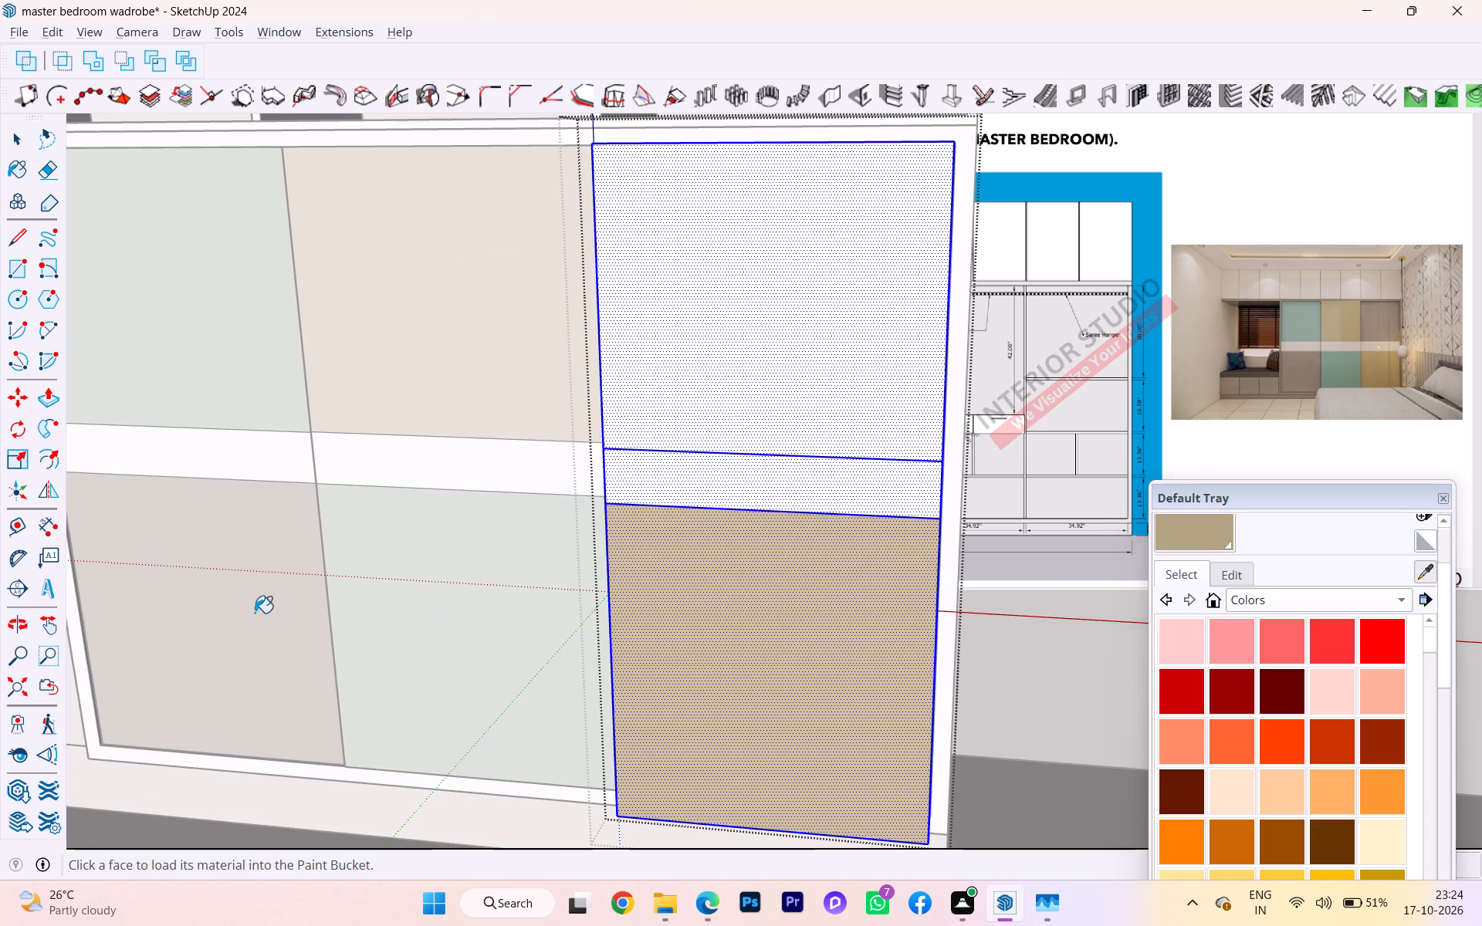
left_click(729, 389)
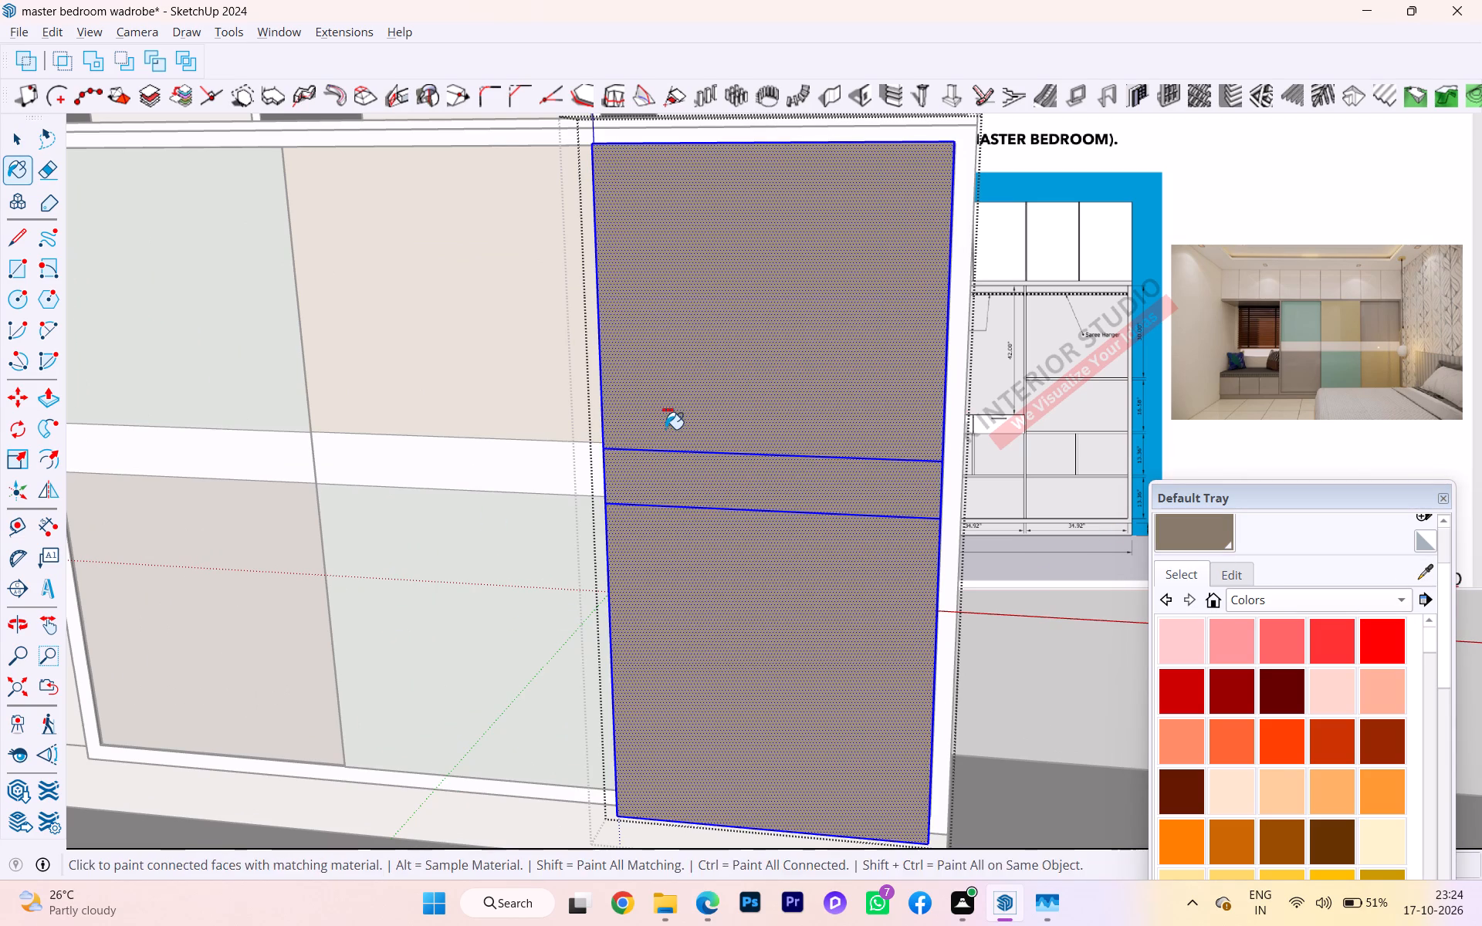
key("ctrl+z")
Paint only the third shutter's upper front face with the brown of the first shutter's lower face and exit the shutter's editing mode.
key("space")
double_click(670, 419)
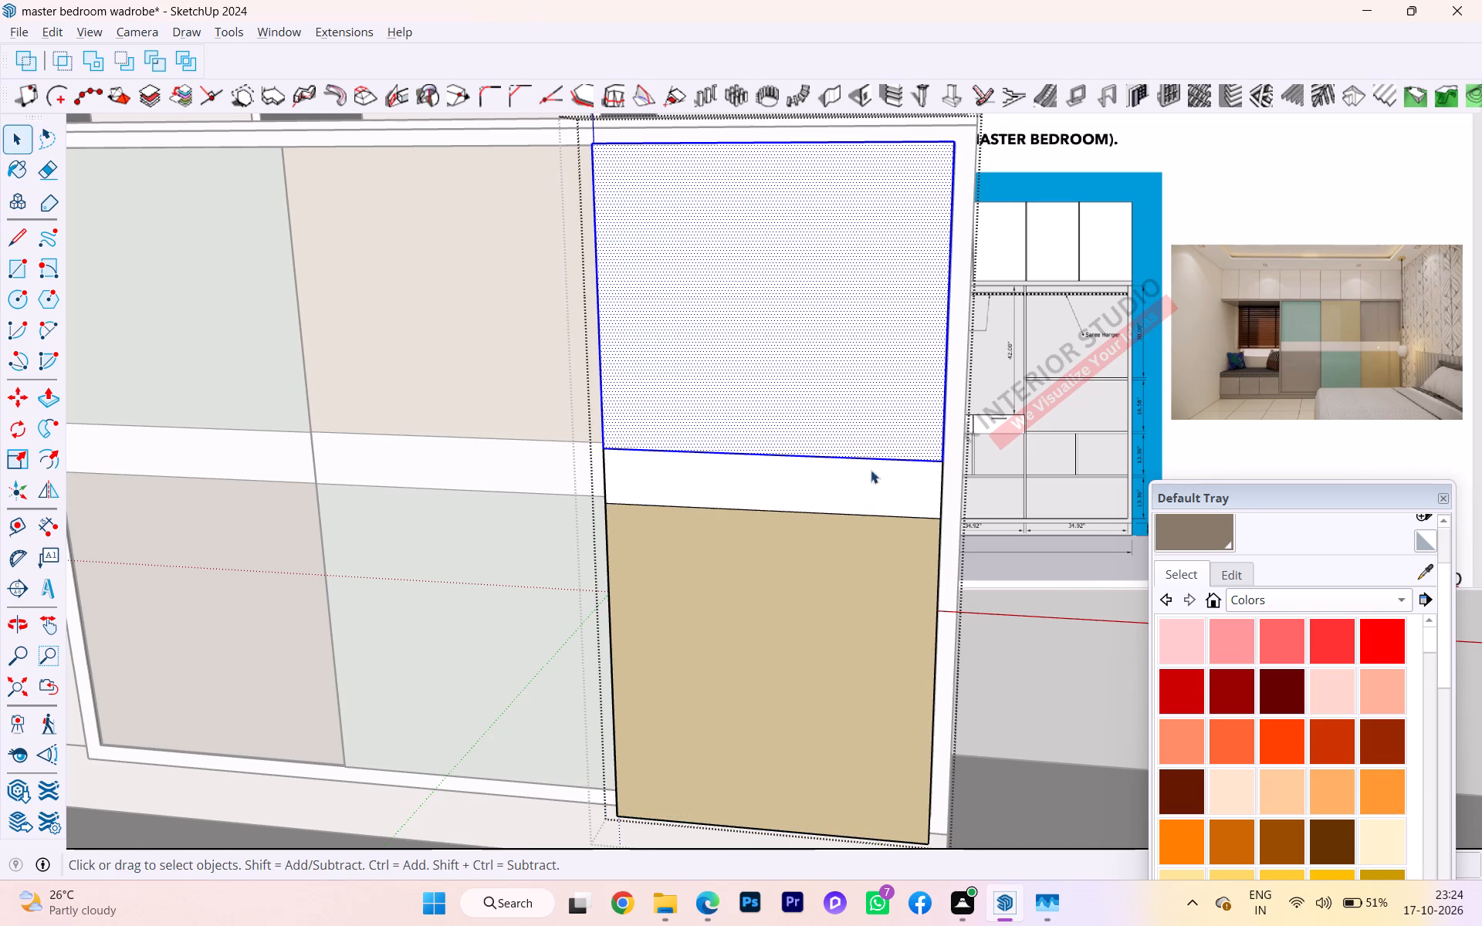
left_click(1422, 571)
left_click(242, 630)
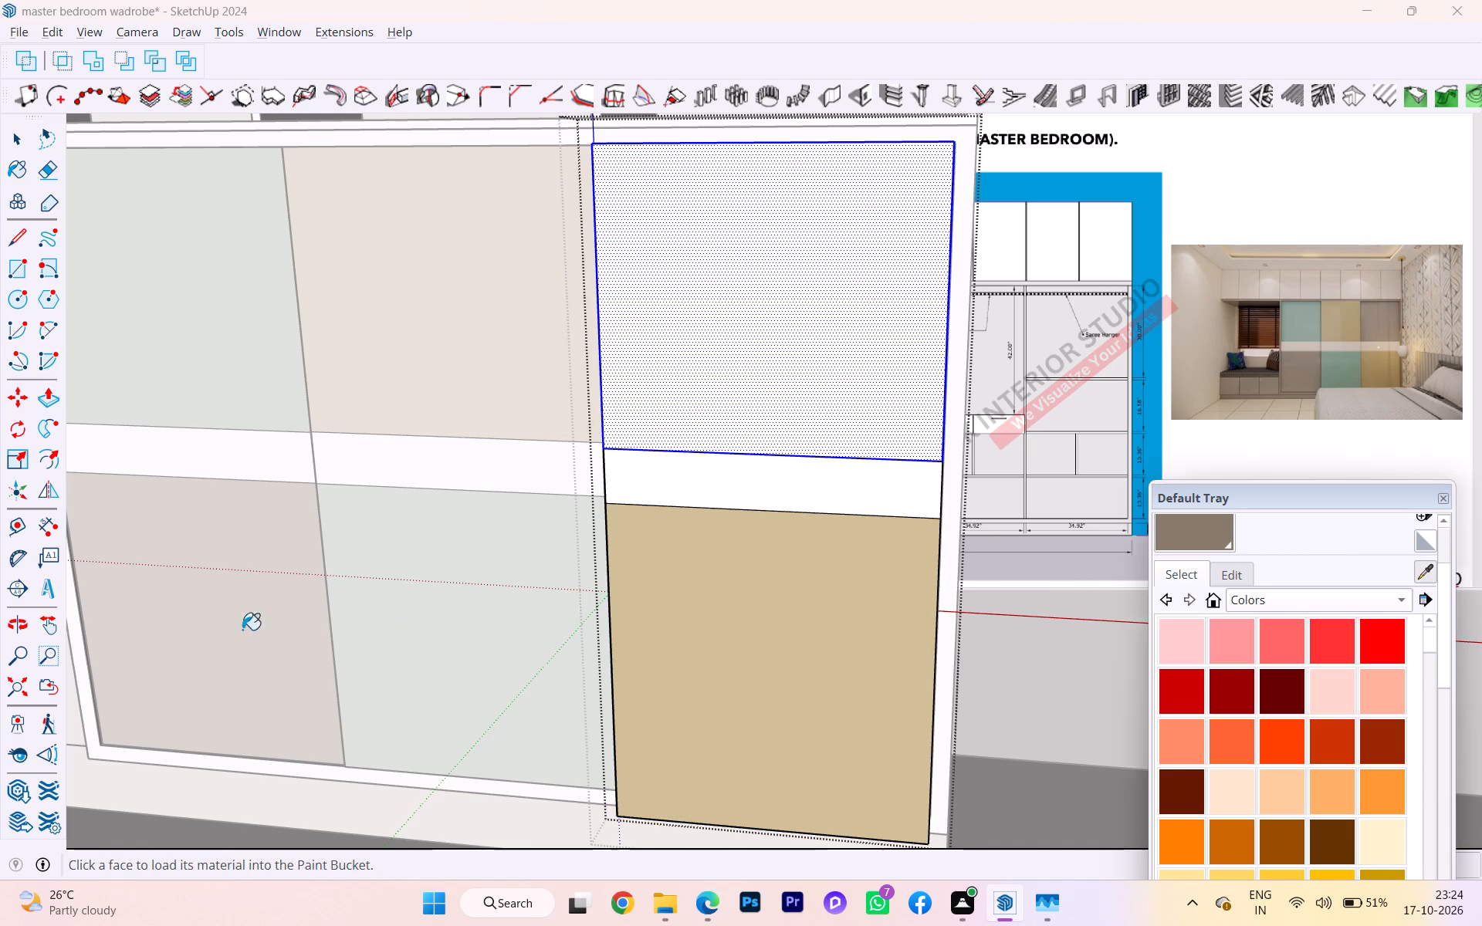
left_click(675, 340)
key("space")
left_click(1031, 617)
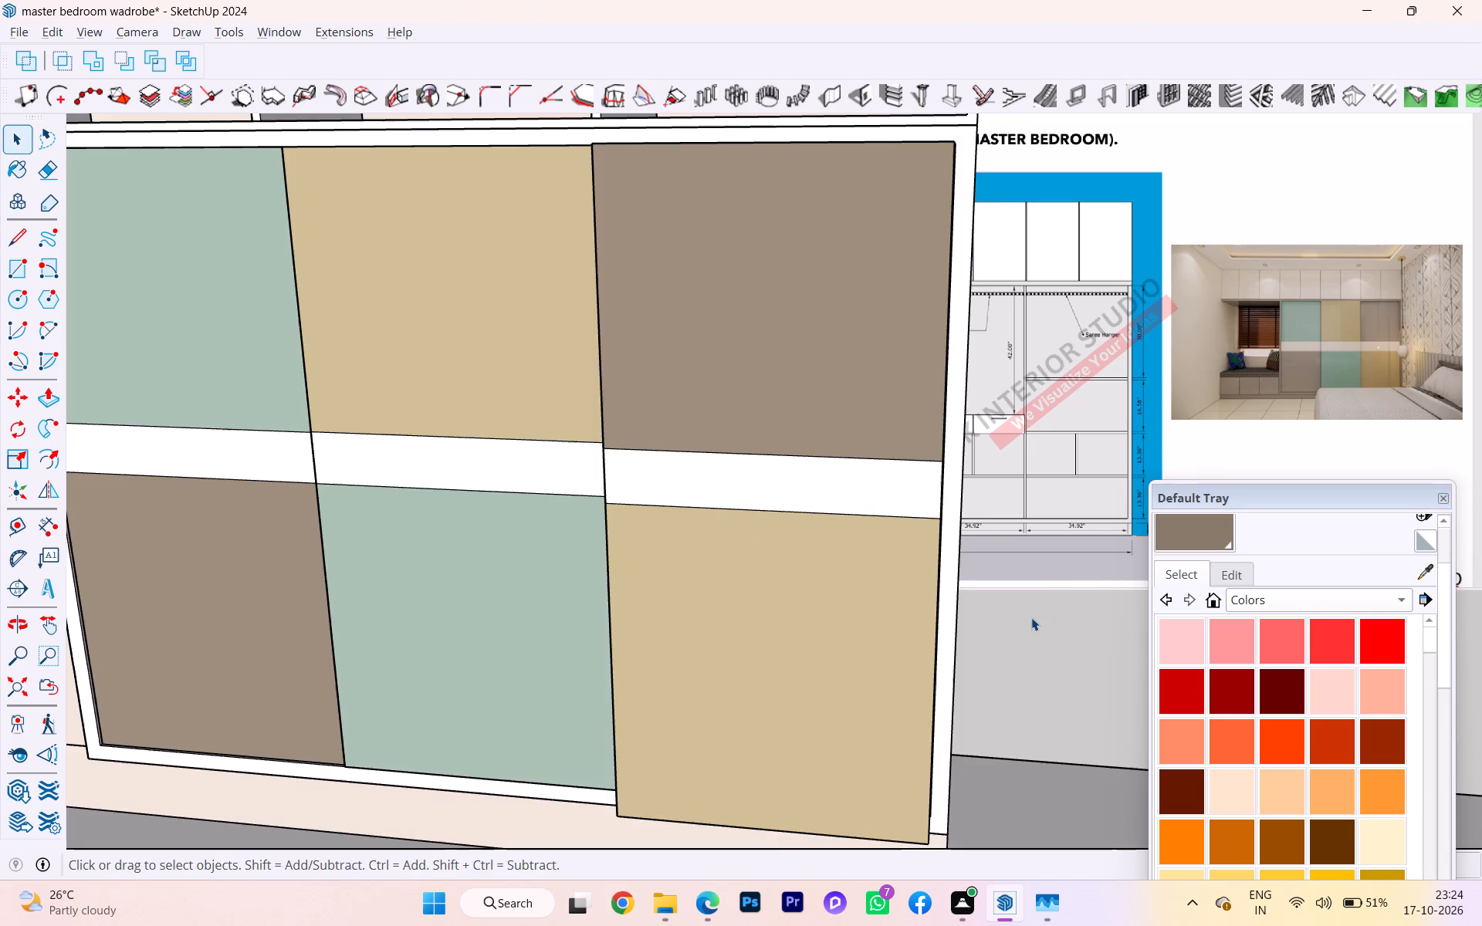
Move the third shutter by its lower corner back along the green axis into the wardrobe frame, next to the second shutter.
scroll(786, 479, "down", 2)
scroll(785, 479, "up", 2)
scroll(785, 478, "down", 1)
scroll(784, 478, "up", 1)
scroll(784, 478, "down", 2)
scroll(633, 498, "down", 3)
scroll(631, 499, "up", 1)
scroll(631, 499, "down", 10)
scroll(601, 519, "up", 6)
scroll(601, 519, "down", 1)
scroll(699, 555, "down", 1)
scroll(703, 559, "up", 7)
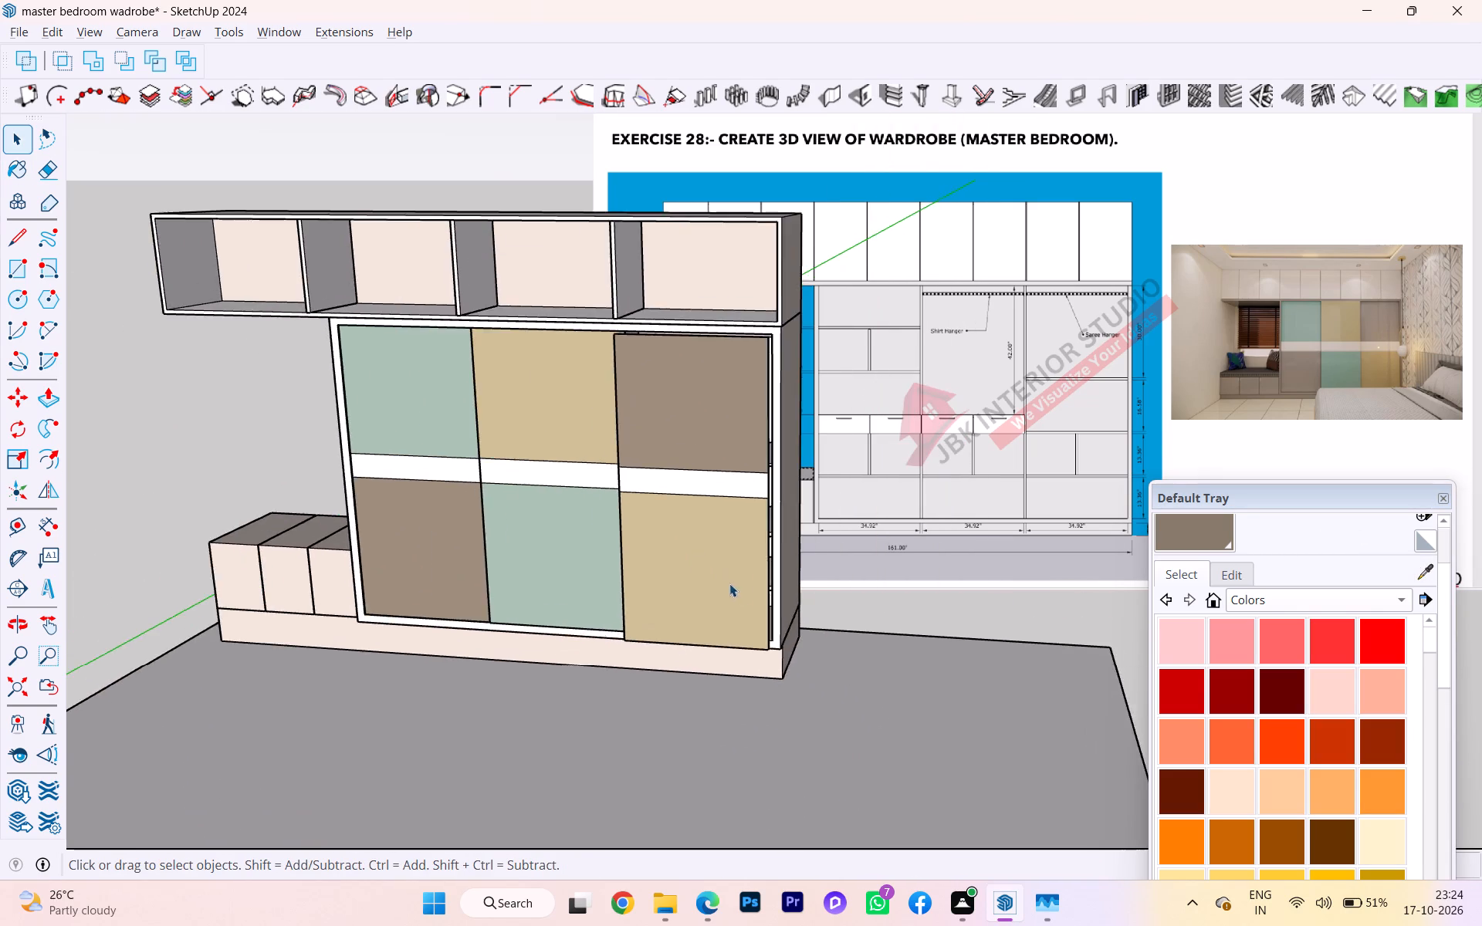
scroll(763, 613, "up", 4)
scroll(775, 631, "down", 2)
scroll(776, 633, "up", 3)
scroll(614, 699, "up", 9)
key("m")
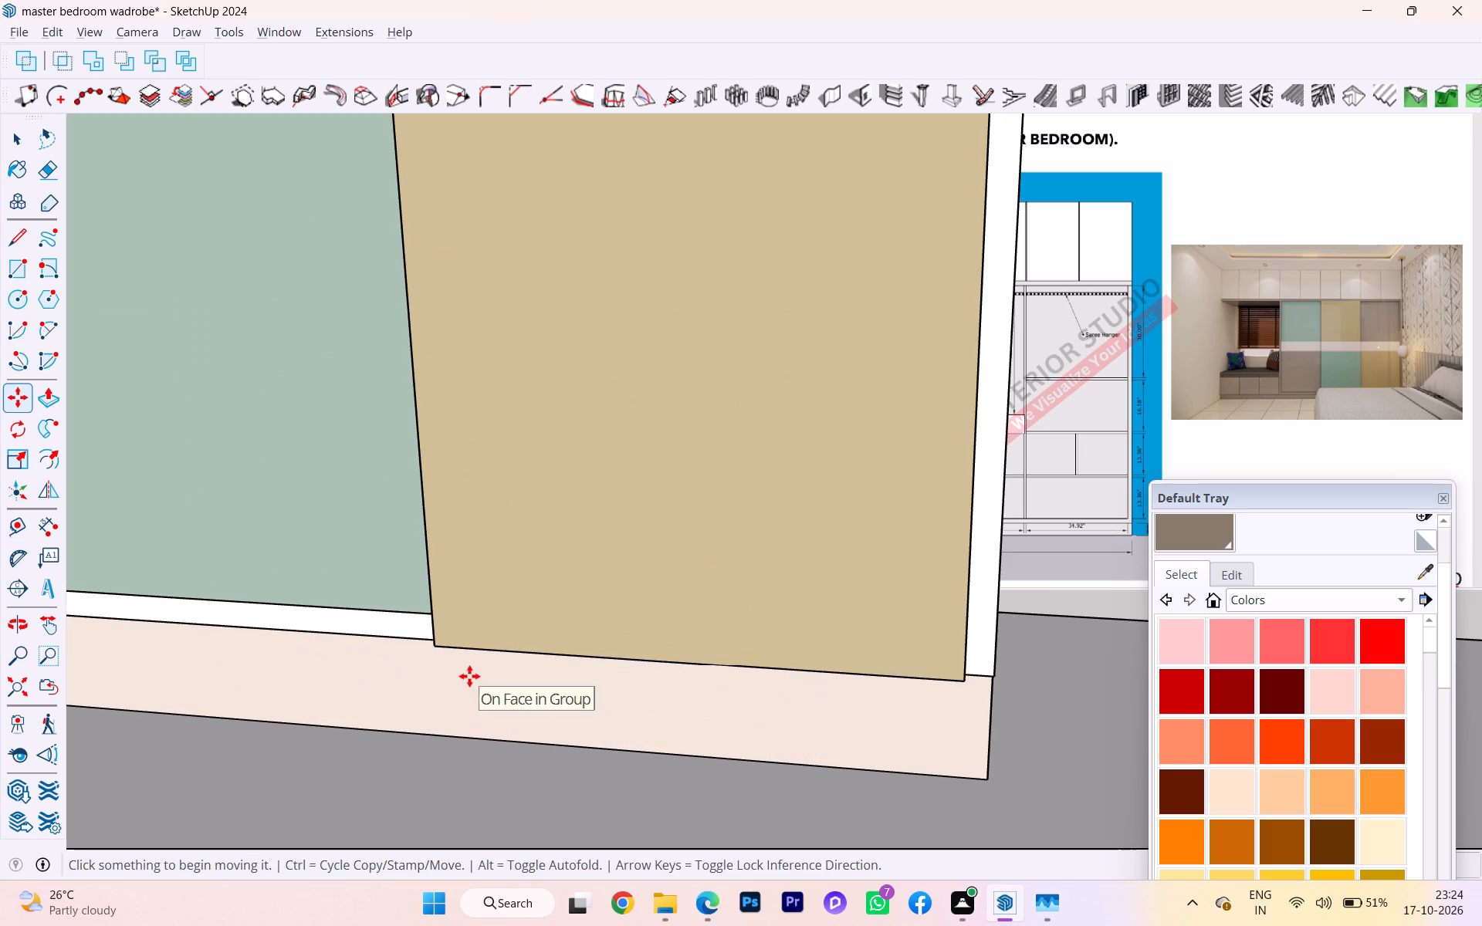
key("Return")
left_click(436, 648)
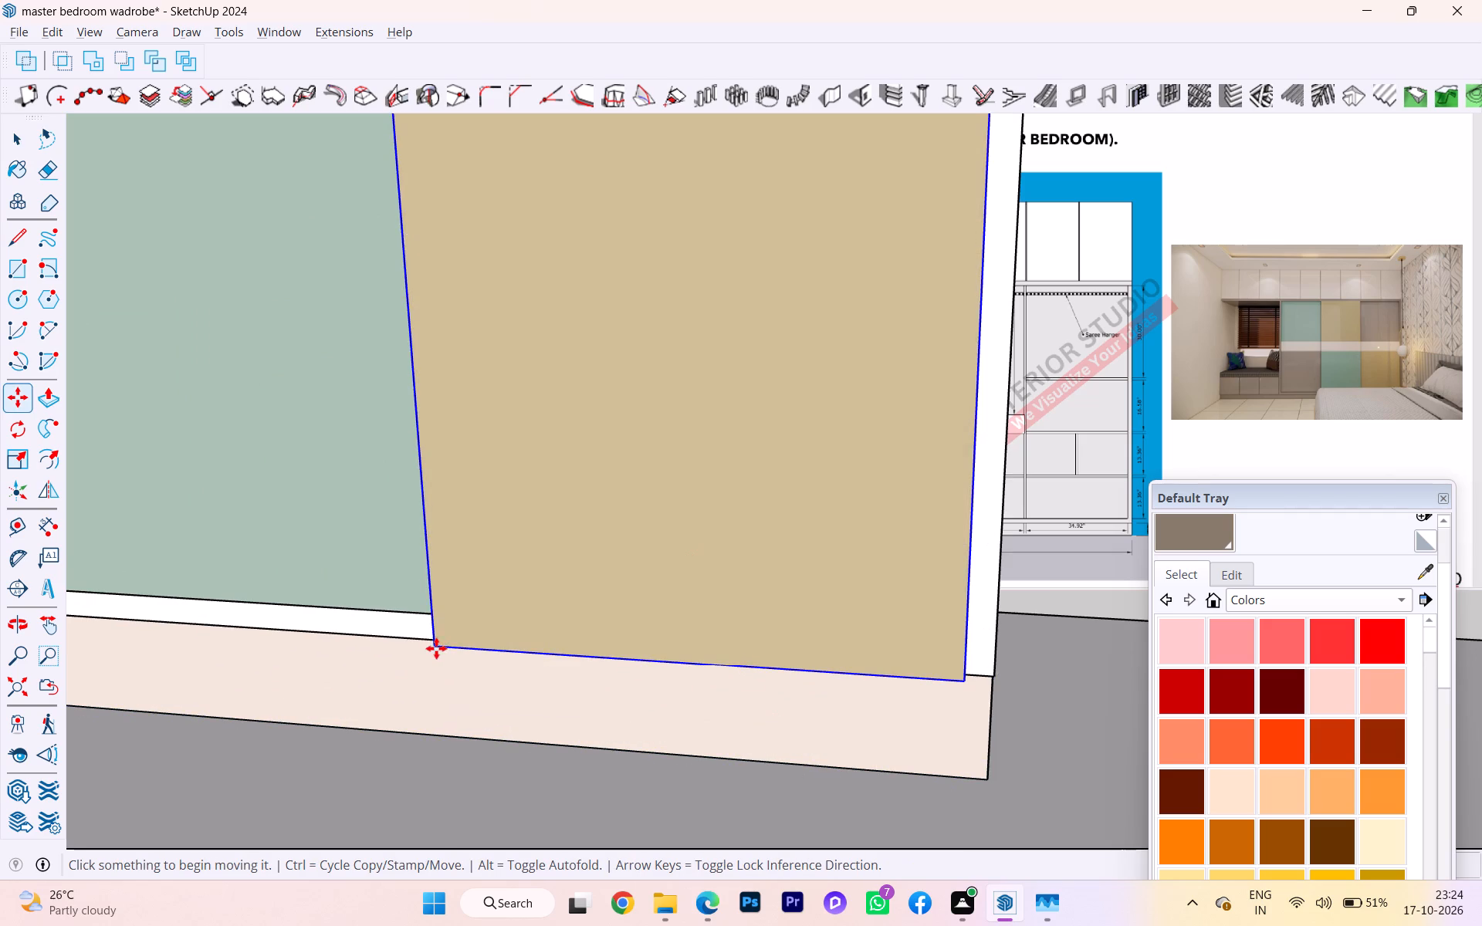
key("Left")
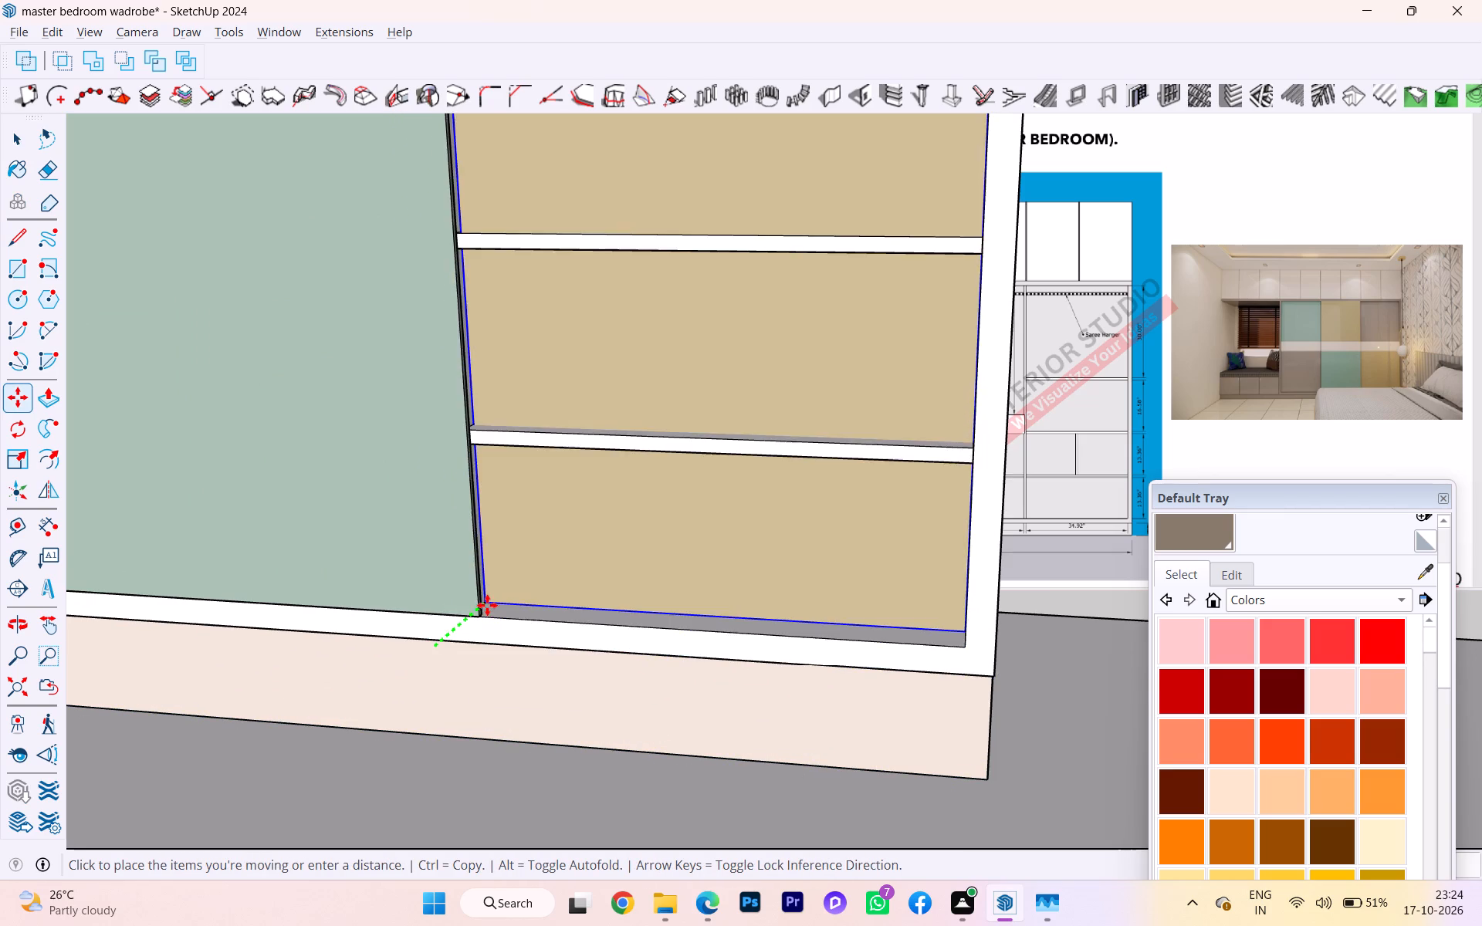
scroll(491, 603, "up", 6)
scroll(476, 612, "down", 1)
scroll(476, 612, "up", 4)
scroll(505, 603, "down", 1)
scroll(505, 603, "up", 2)
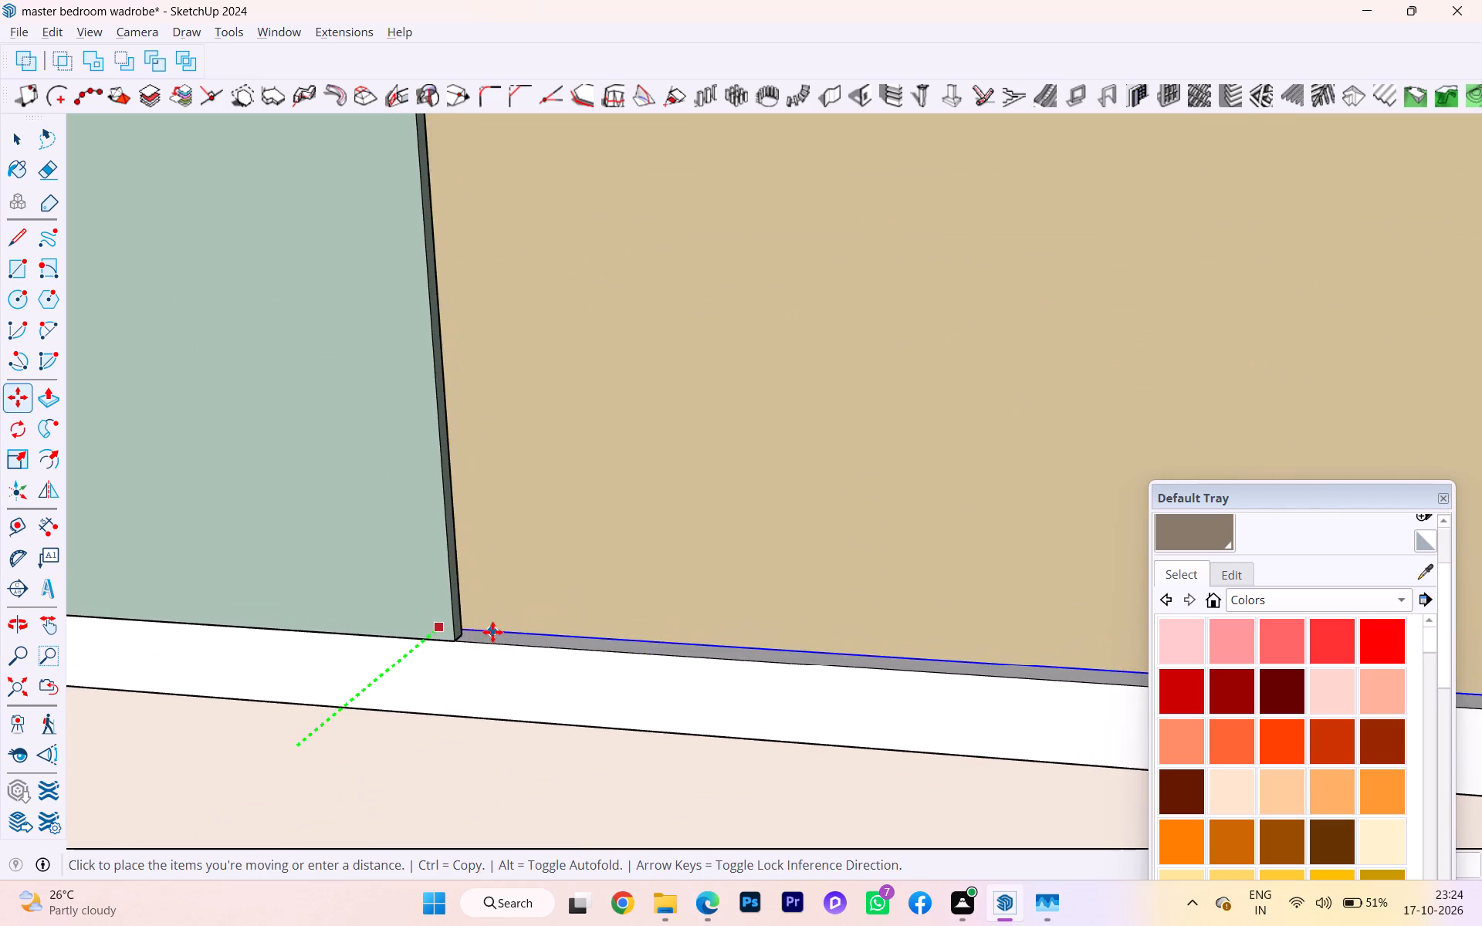
left_click(477, 637)
key("space")
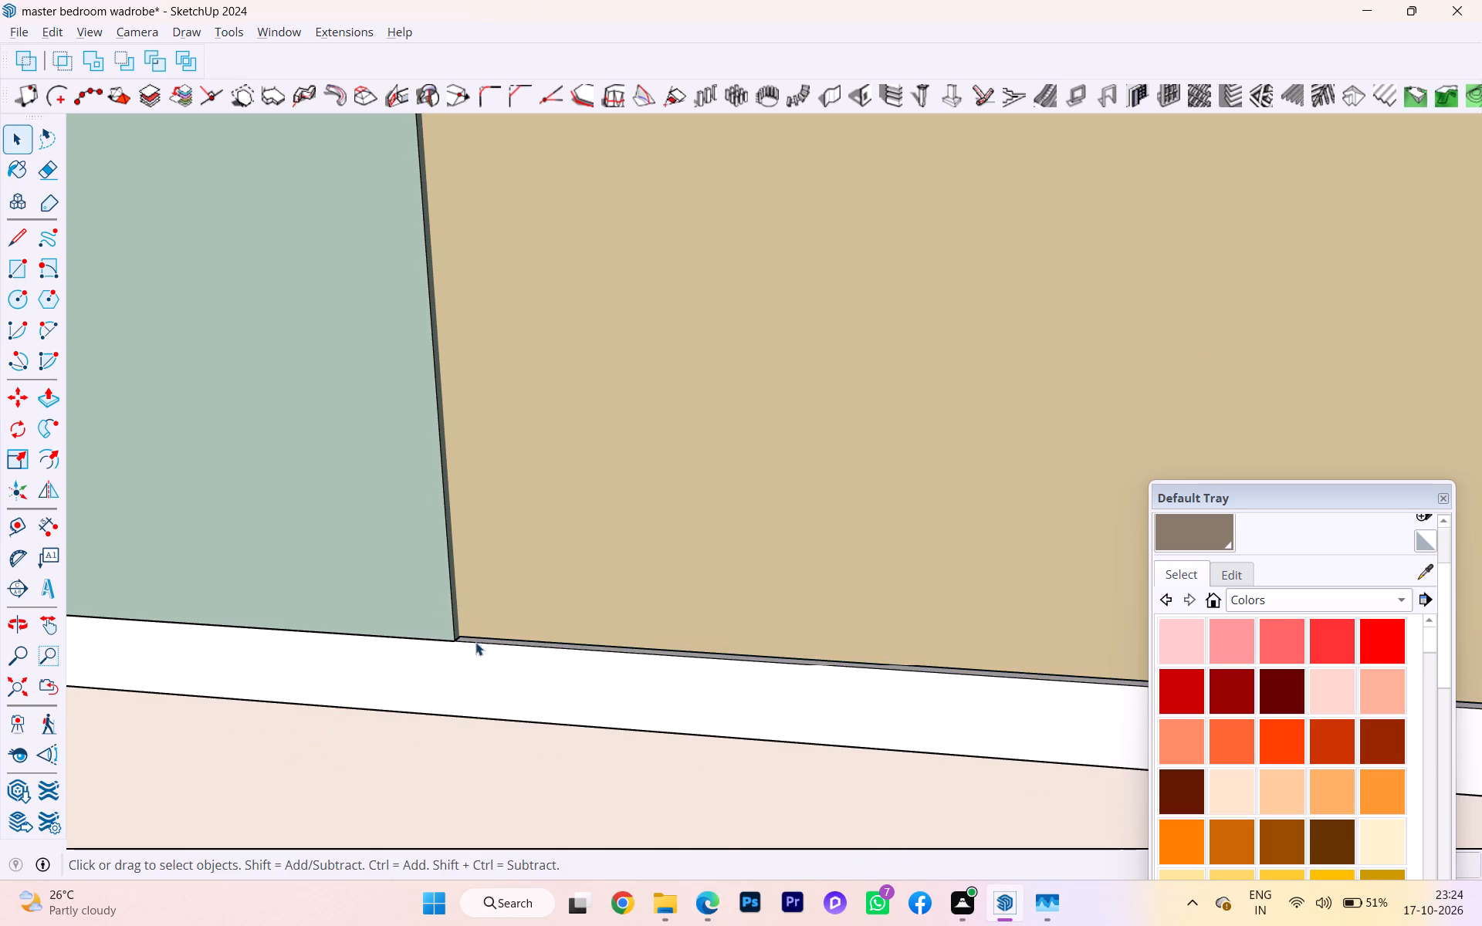
Adjust the third shutter's depth so its lower front corner meets the second shutter's rear lower corner.
scroll(472, 647, "up", 10)
middle_click_drag(471, 615, 362, 700)
scroll(505, 600, "up", 3)
left_click(462, 586)
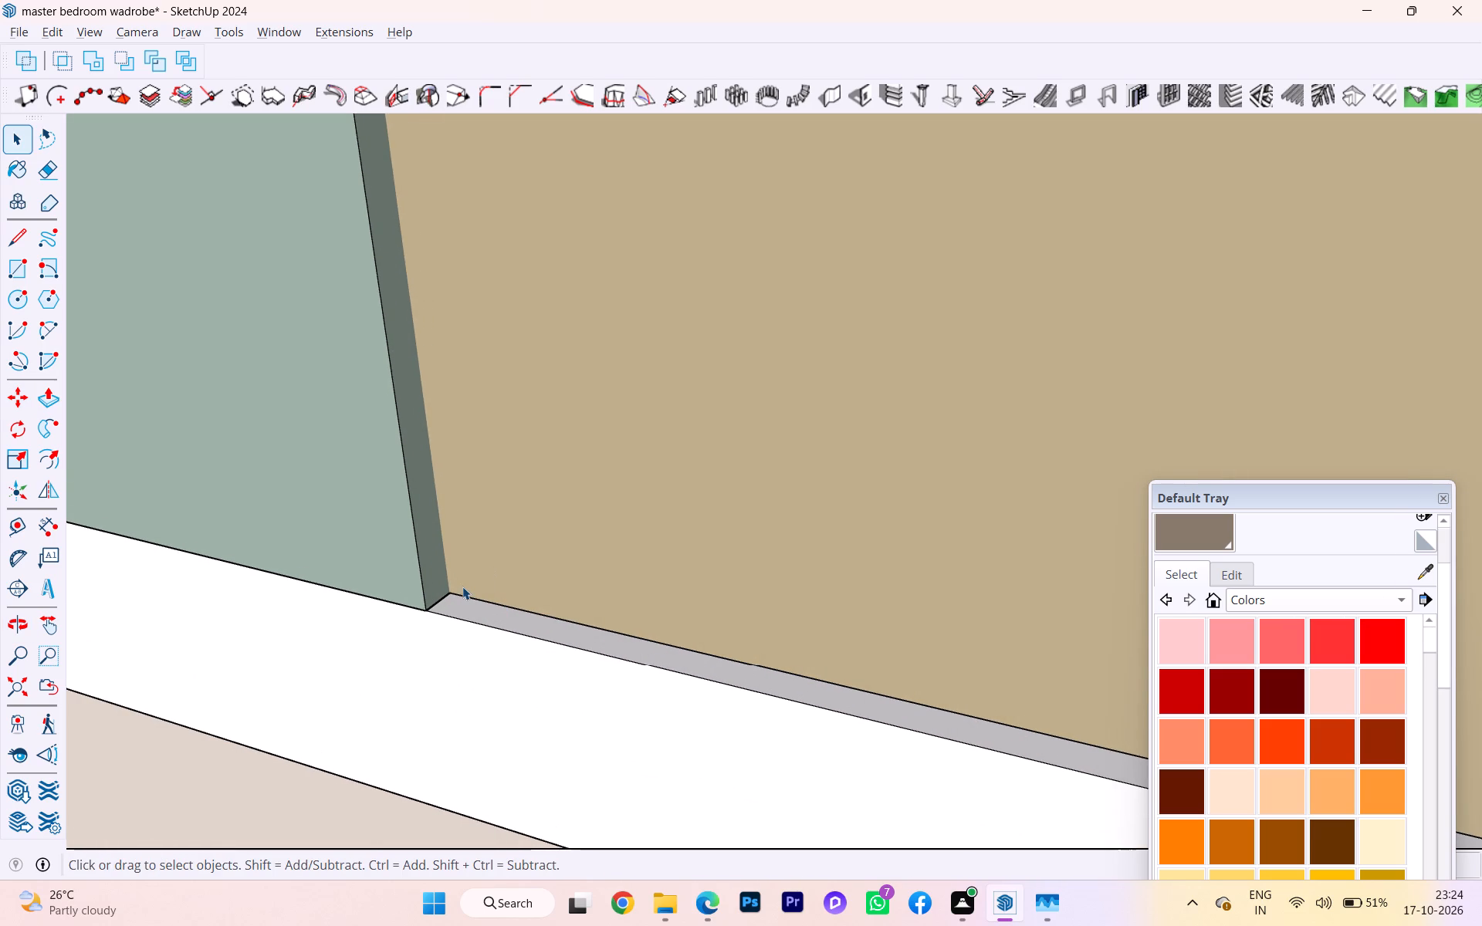
key("m")
key("Return")
scroll(453, 596, "up", 4)
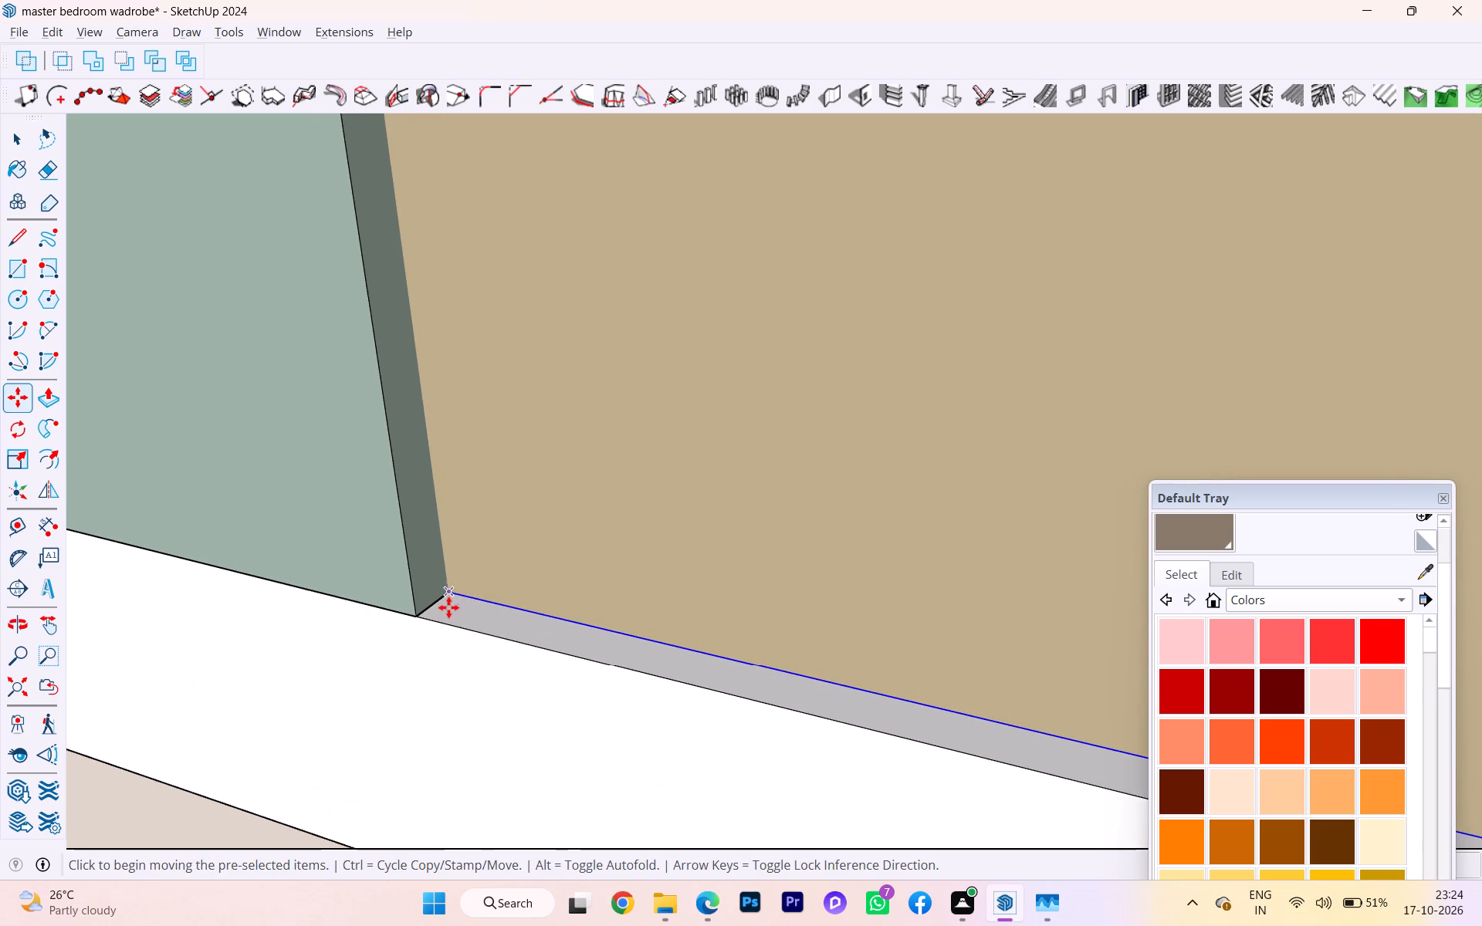
scroll(448, 607, "up", 5)
left_click(467, 591)
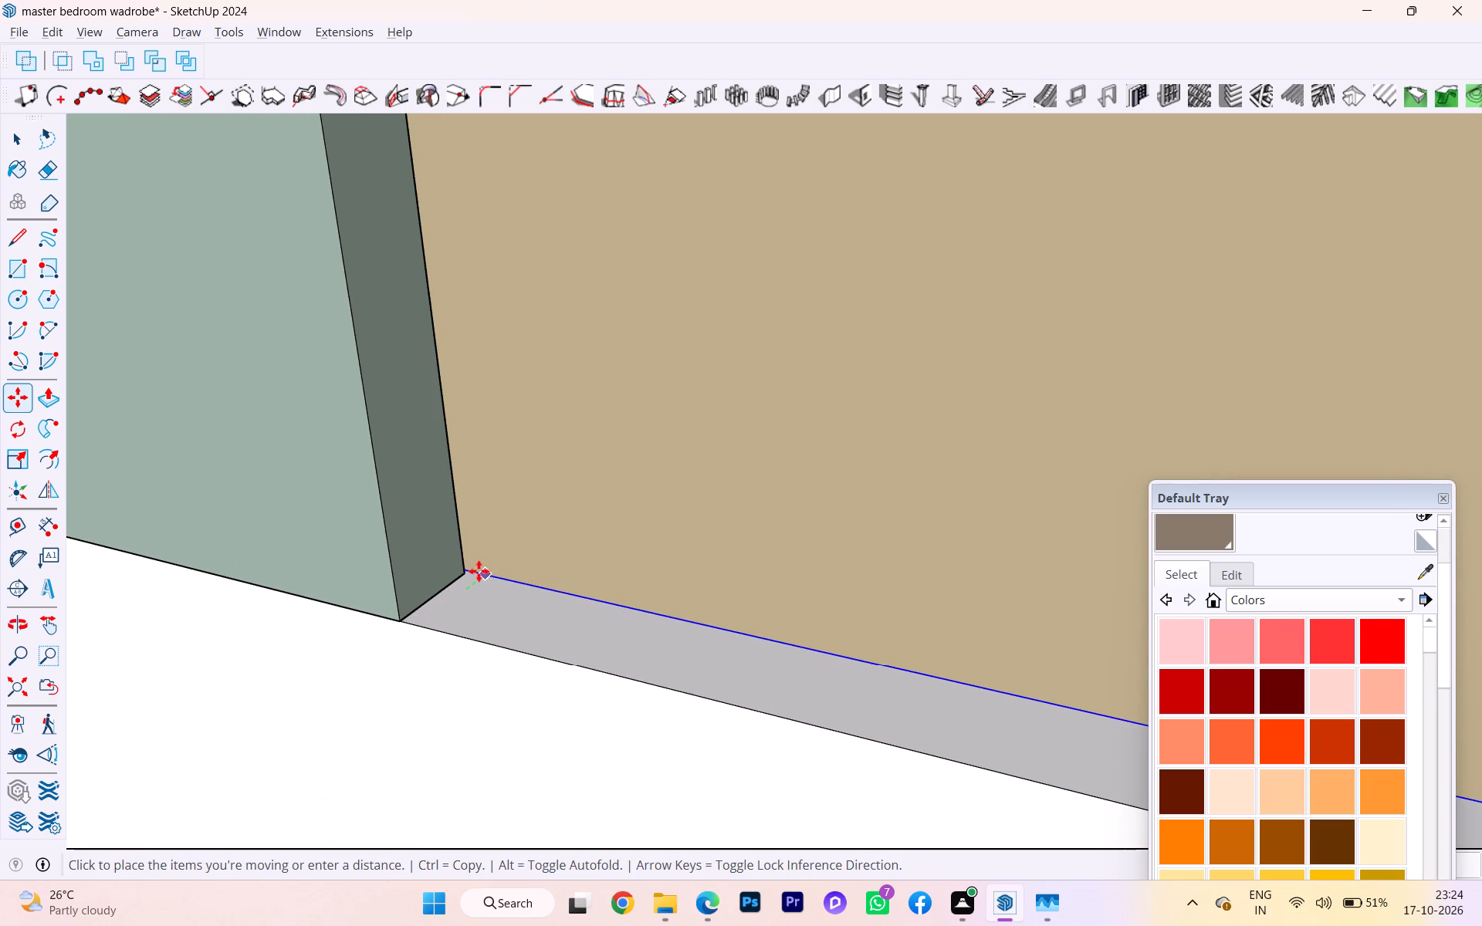
left_click(482, 564)
key("space")
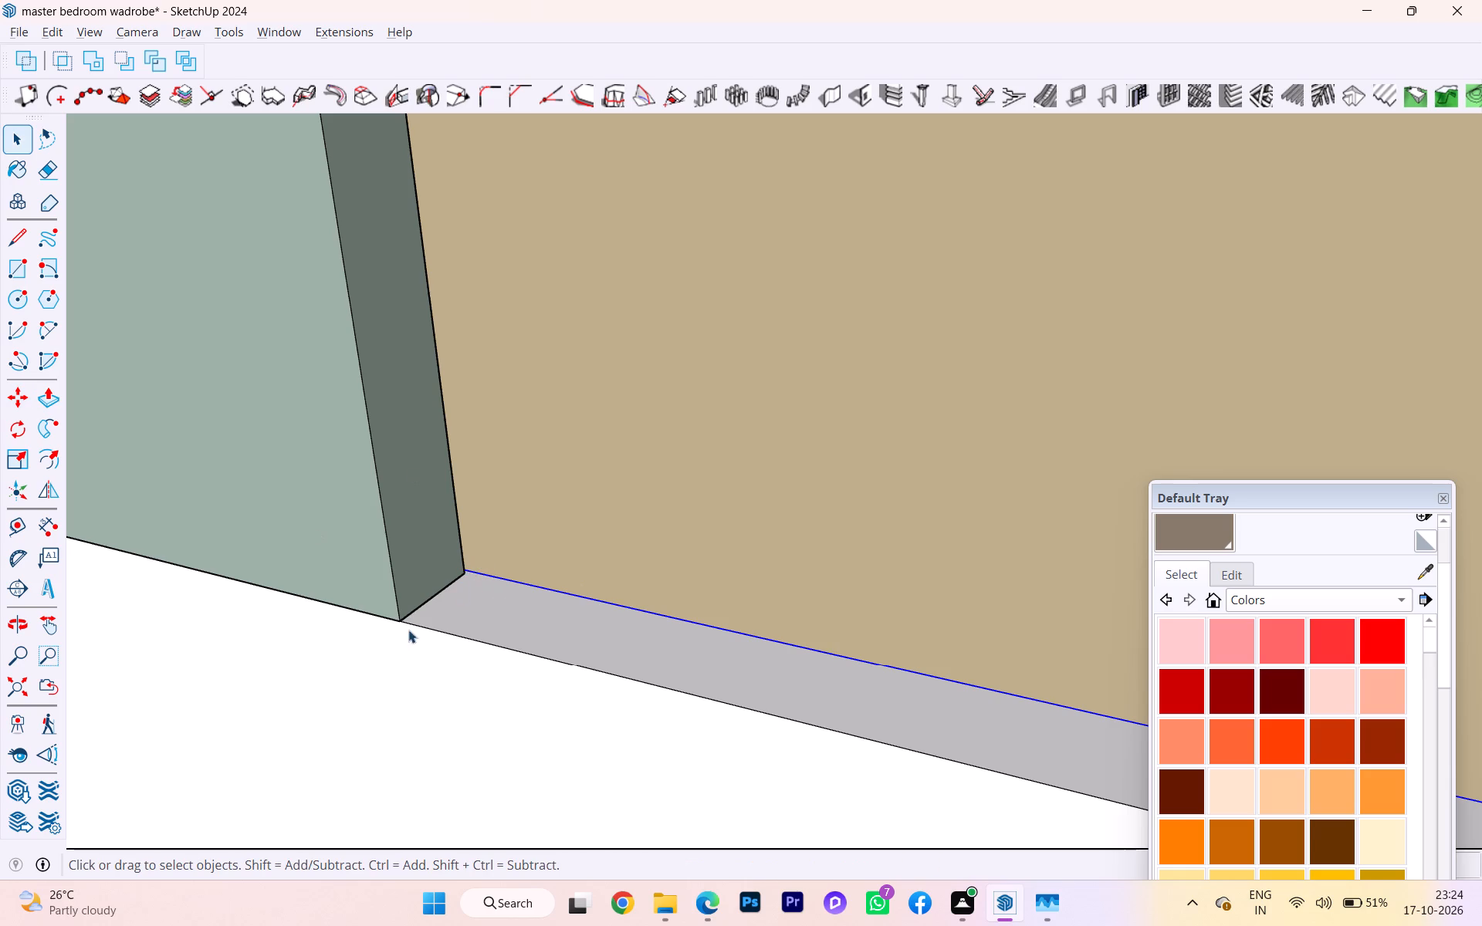
left_click(364, 674)
Examine how the three shutters overlap and sit in the wardrobe frame from both sides and along the bottom edge.
scroll(552, 508, "down", 9)
scroll(552, 508, "up", 5)
scroll(552, 508, "down", 2)
scroll(559, 525, "up", 1)
scroll(559, 526, "down", 3)
scroll(635, 1, "up", 1)
scroll(607, 57, "down", 8)
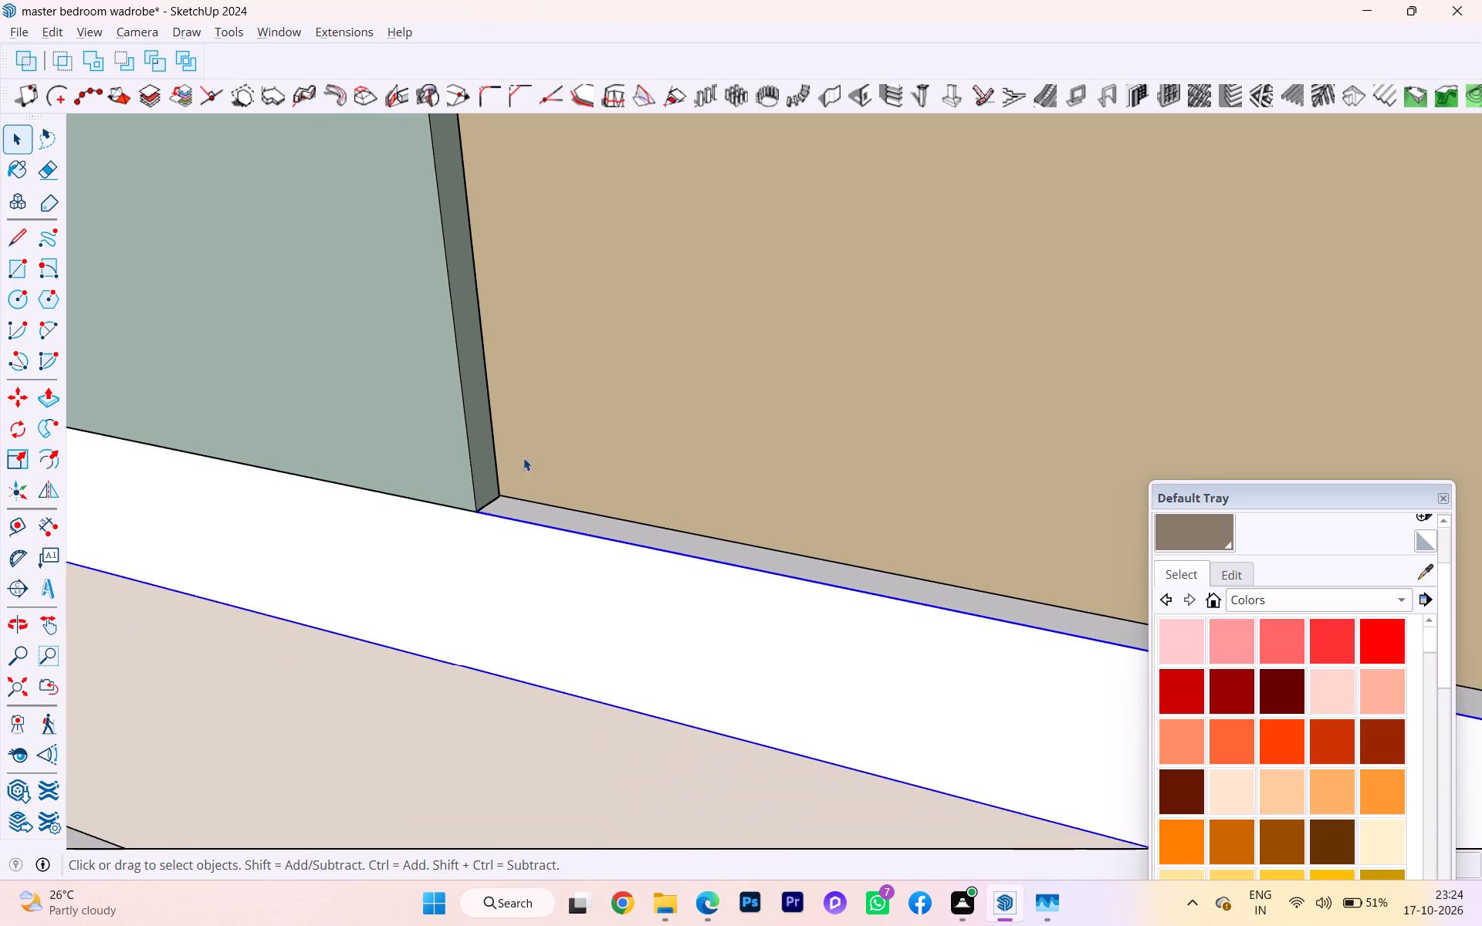
scroll(523, 458, "down", 12)
scroll(550, 442, "up", 1)
scroll(550, 442, "down", 13)
scroll(585, 451, "up", 2)
scroll(588, 457, "down", 1)
left_click(388, 624)
scroll(526, 482, "up", 2)
scroll(528, 481, "down", 1)
scroll(528, 481, "up", 3)
scroll(533, 478, "down", 2)
middle_click_drag(526, 477, 778, 406)
scroll(643, 430, "down", 13)
scroll(730, 459, "up", 3)
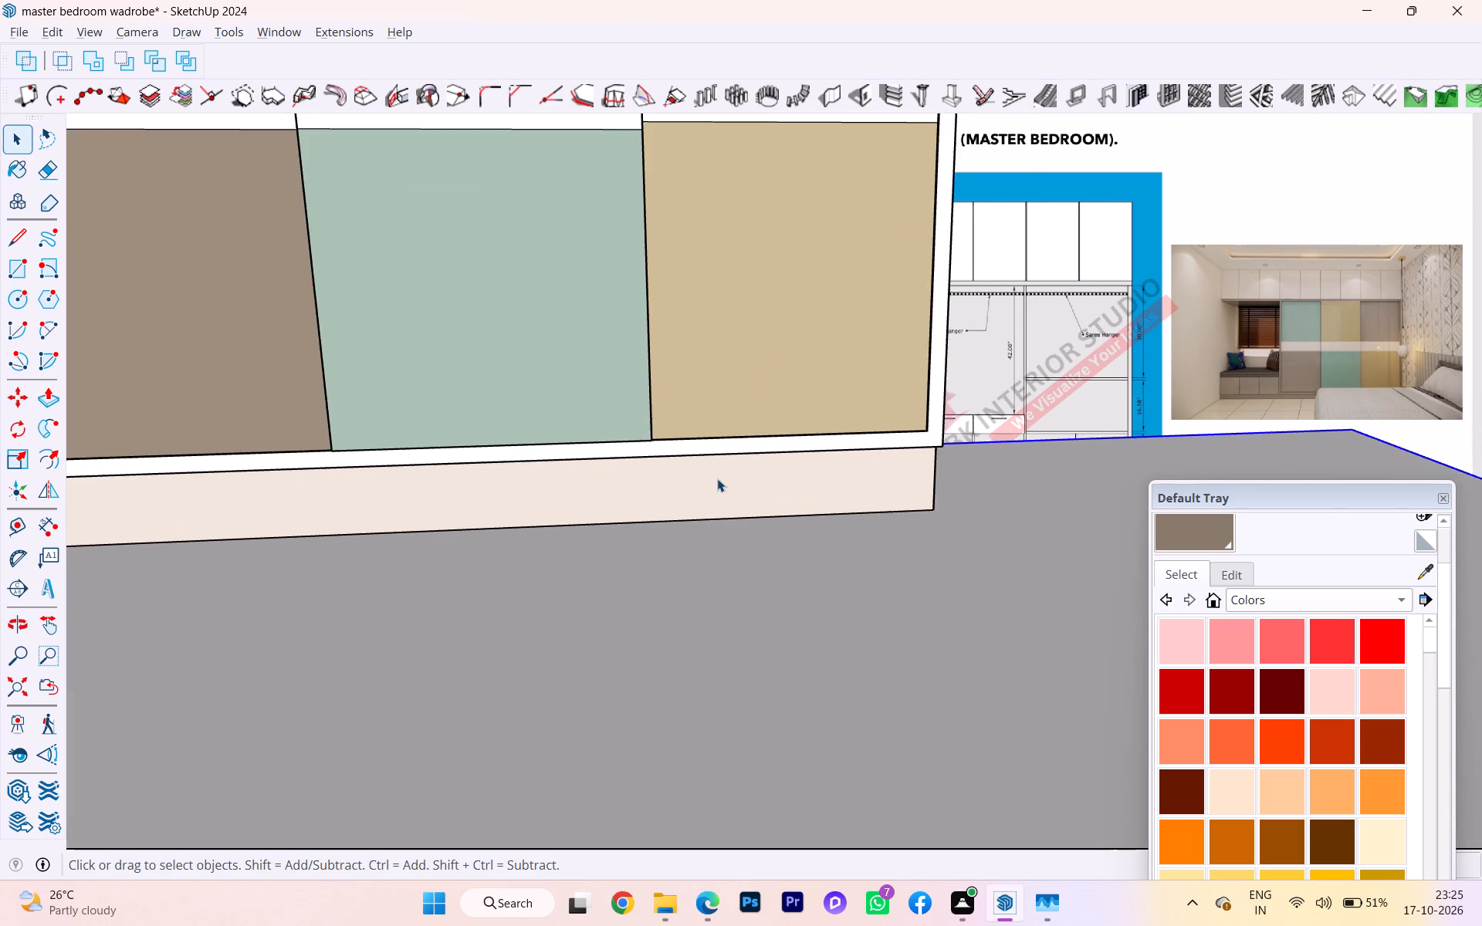
scroll(565, 425, "down", 3)
middle_click_drag(557, 431, 946, 406)
scroll(678, 420, "down", 1)
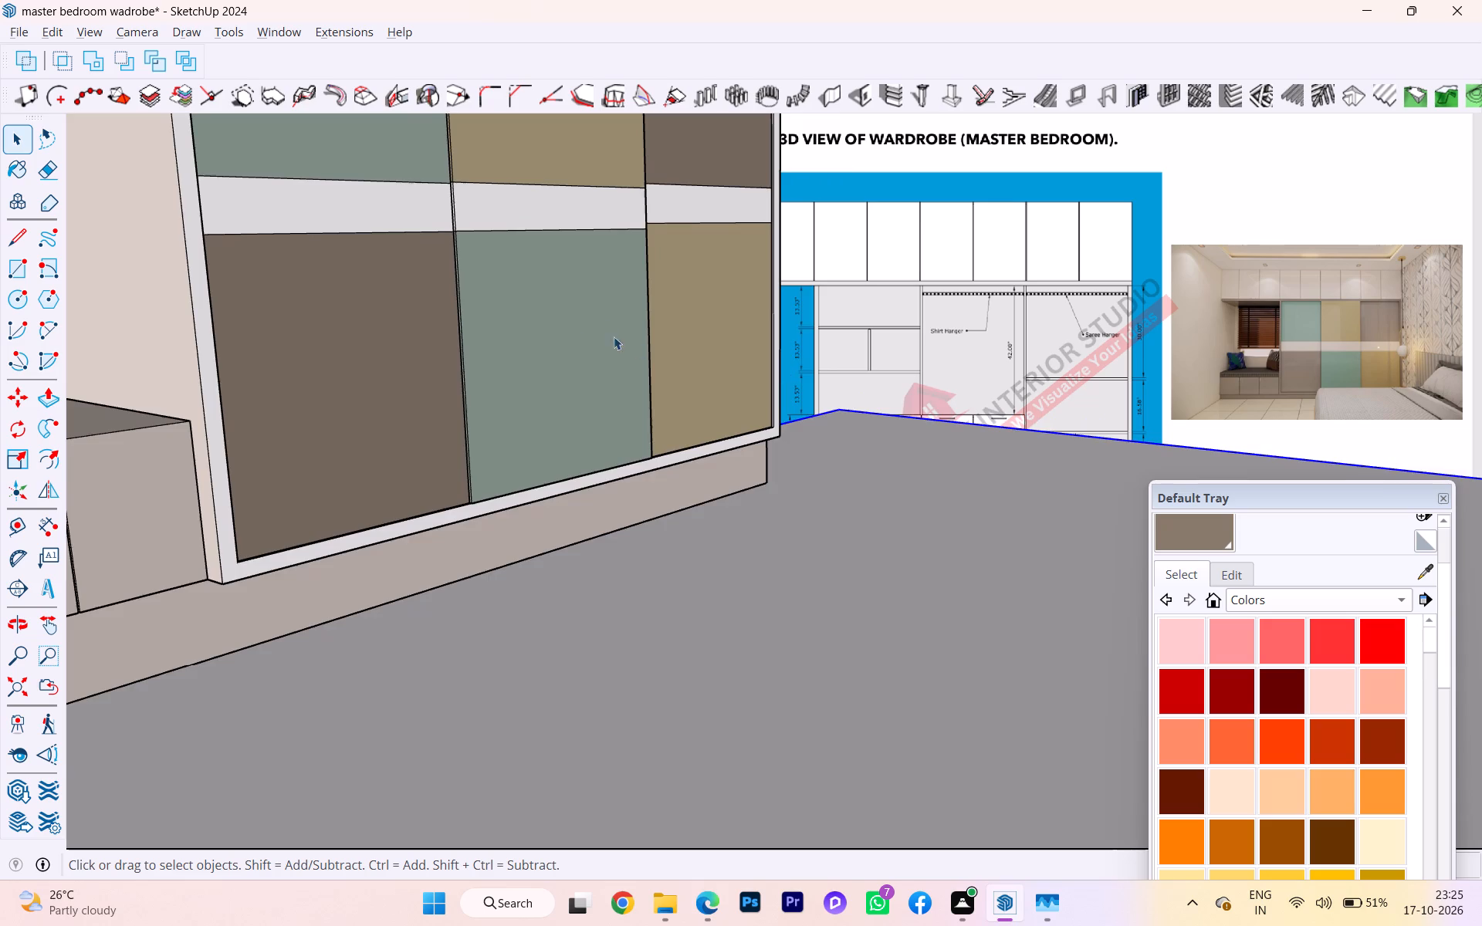
scroll(575, 332, "up", 19)
scroll(419, 634, "down", 1)
scroll(420, 634, "up", 6)
scroll(450, 674, "down", 6)
scroll(450, 674, "up", 9)
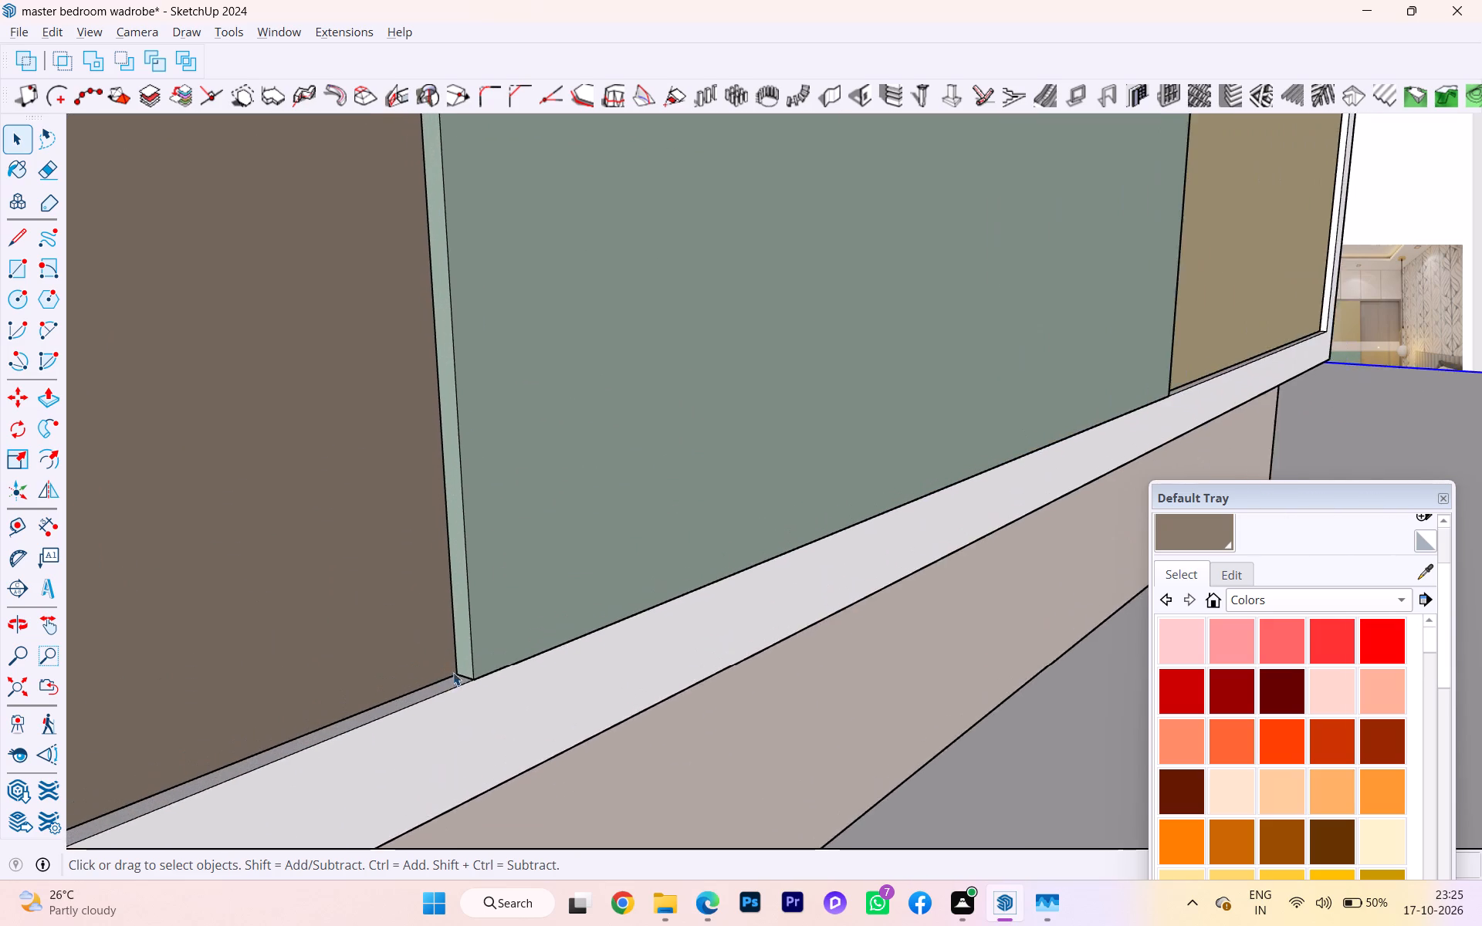
scroll(453, 672, "up", 10)
scroll(452, 647, "down", 1)
scroll(452, 647, "up", 4)
scroll(387, 428, "down", 10)
scroll(413, 513, "up", 1)
scroll(429, 527, "down", 1)
scroll(458, 549, "up", 1)
scroll(462, 550, "down", 3)
scroll(861, 610, "down", 6)
scroll(575, 498, "up", 2)
scroll(574, 498, "down", 4)
scroll(615, 498, "up", 2)
scroll(645, 514, "down", 1)
scroll(356, 511, "down", 5)
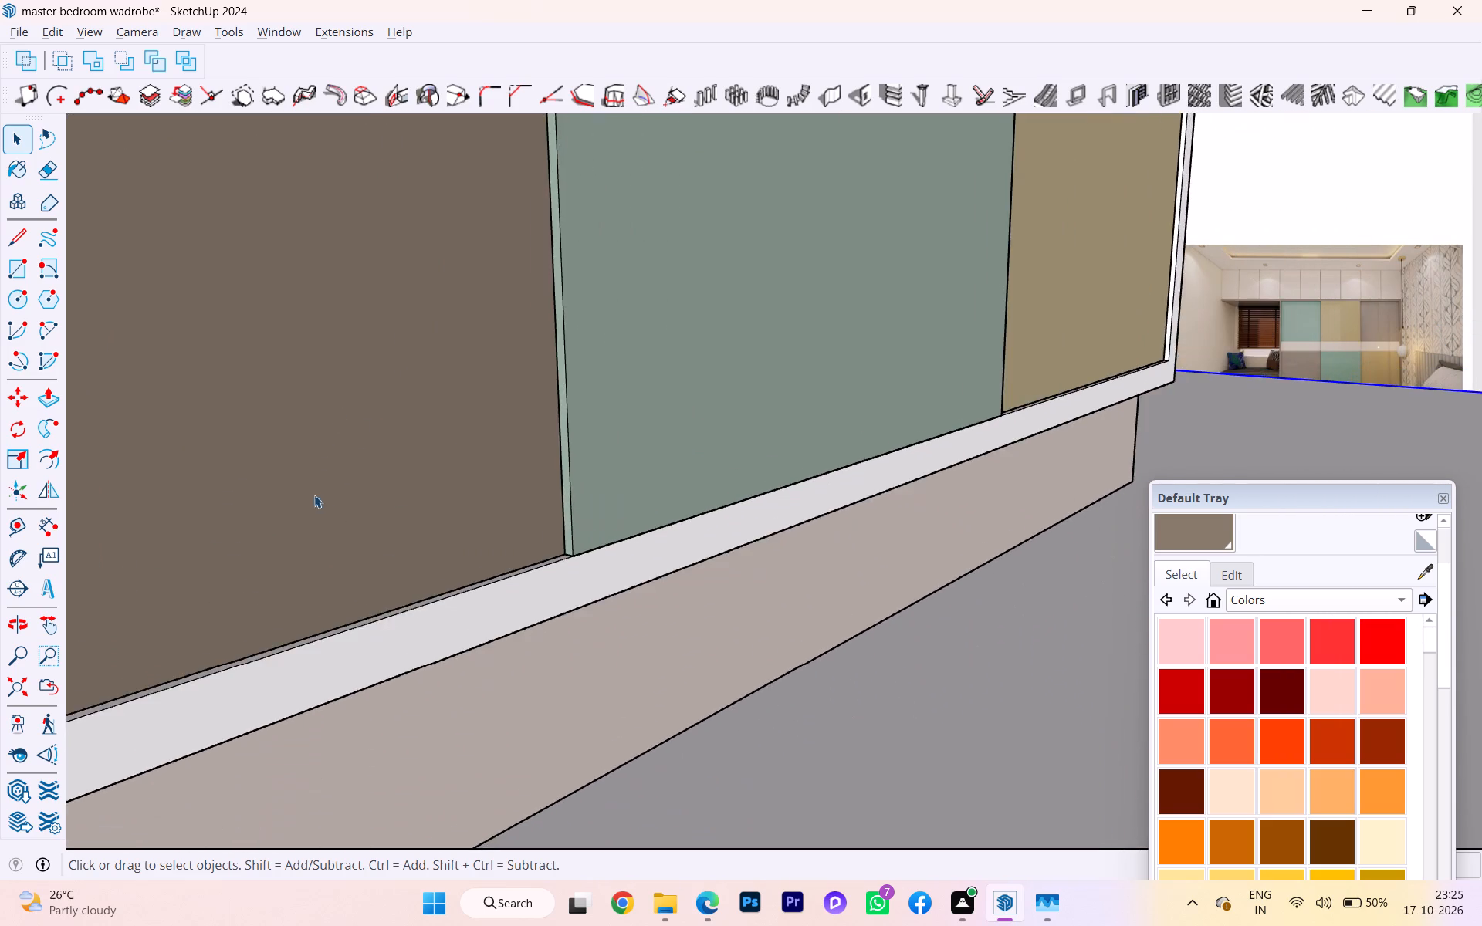
scroll(312, 495, "down", 1)
scroll(312, 495, "up", 1)
scroll(312, 495, "down", 1)
scroll(312, 495, "up", 4)
scroll(312, 495, "down", 8)
scroll(631, 525, "up", 2)
scroll(635, 526, "down", 2)
left_click(759, 611)
scroll(859, 613, "down", 1)
middle_click_drag(859, 613, 857, 613)
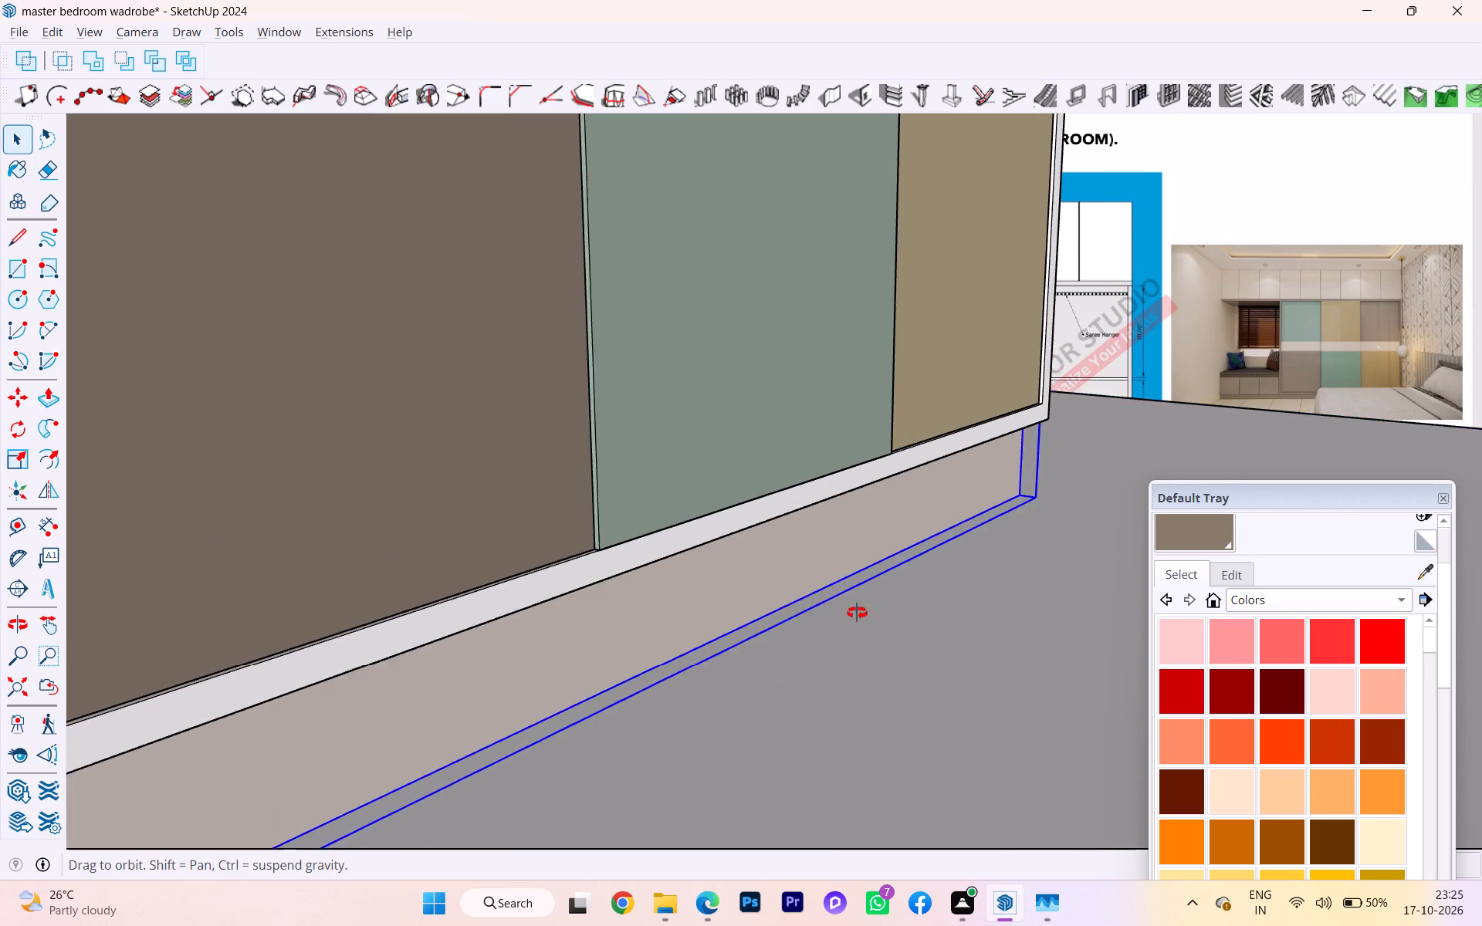
middle_click_drag(857, 613, 352, 620)
left_click(307, 639)
scroll(196, 603, "down", 2)
scroll(195, 603, "up", 1)
scroll(195, 603, "down", 3)
scroll(195, 603, "up", 2)
scroll(195, 603, "down", 3)
scroll(200, 586, "up", 1)
scroll(200, 583, "down", 2)
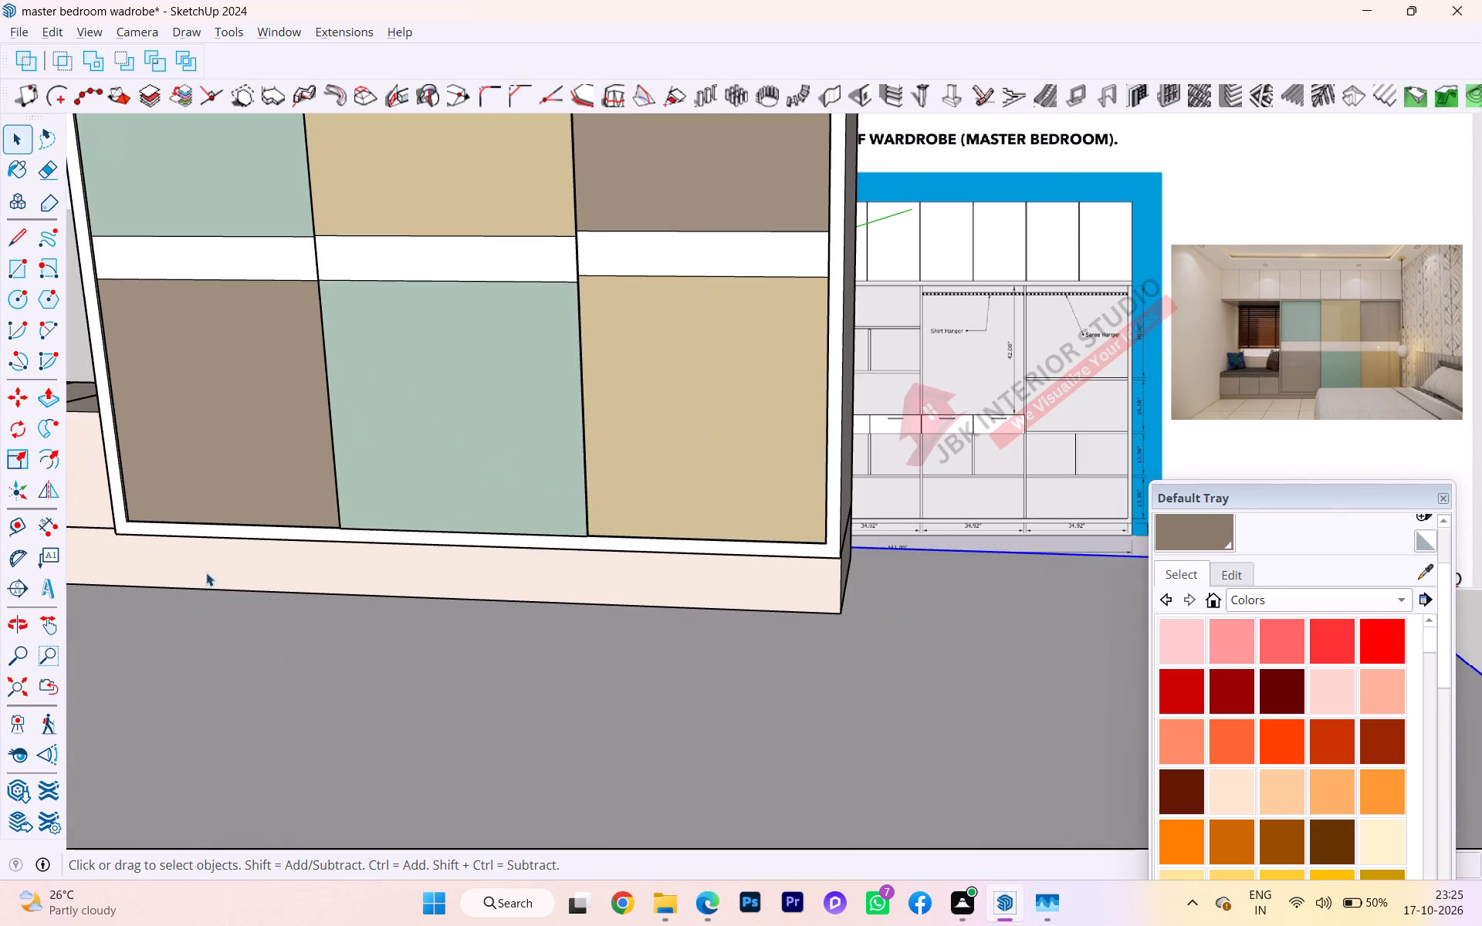
scroll(290, 553, "down", 4)
scroll(300, 559, "up", 1)
scroll(300, 559, "down", 1)
middle_click_drag(293, 566, 25, 532)
scroll(292, 567, "down", 1)
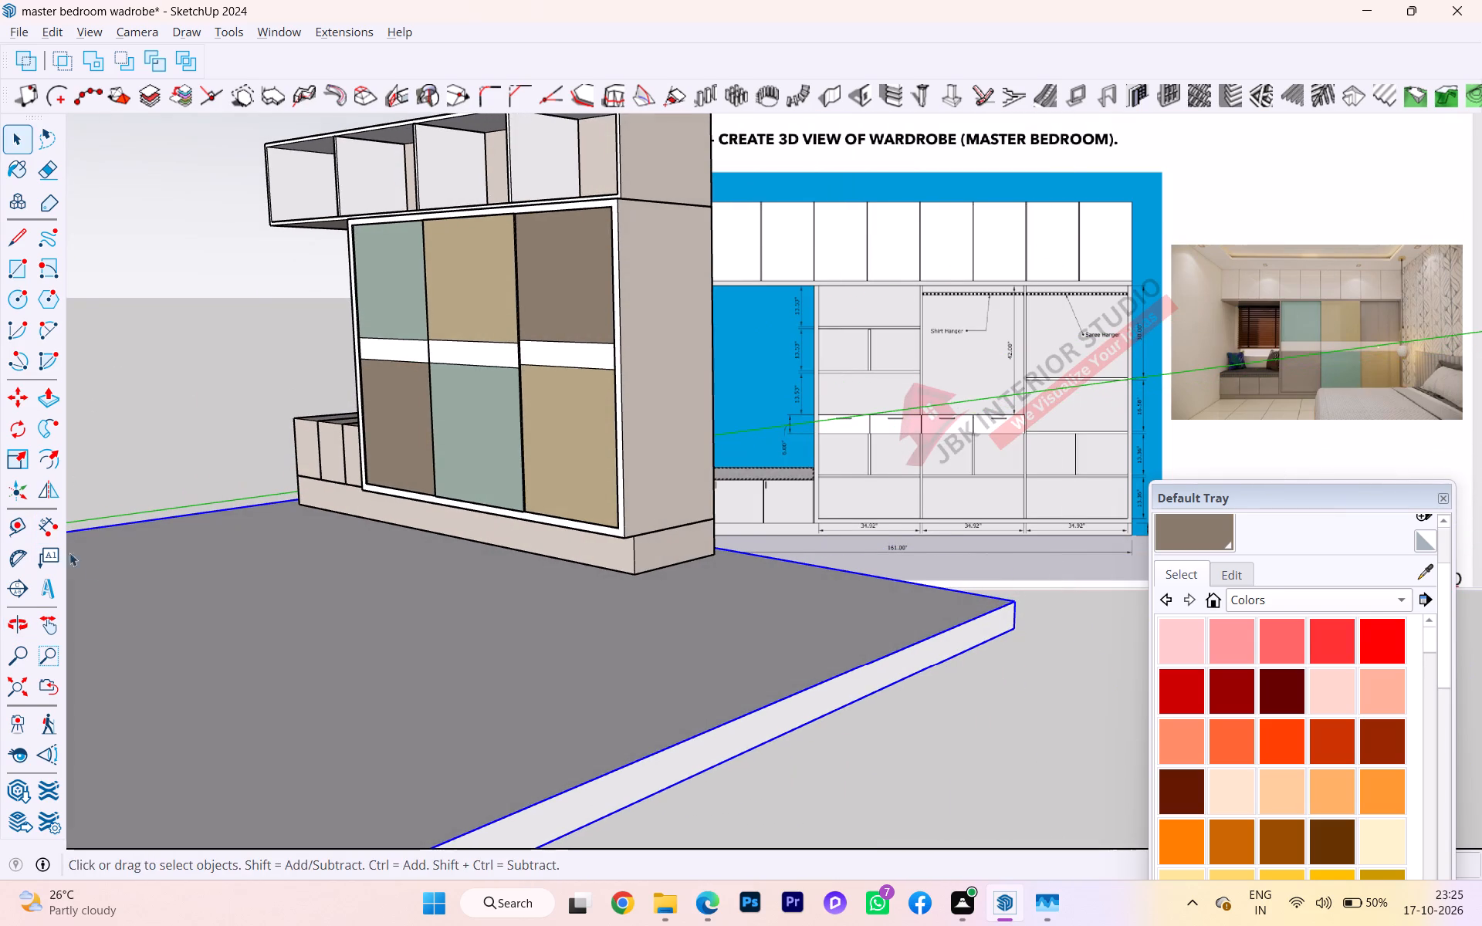
scroll(123, 552, "down", 1)
middle_click_drag(123, 549, 404, 594)
Paint the front face of the wardrobe carcass frame with the cream colour sampled from the low side unit and exit the carcass's editing mode.
scroll(400, 566, "up", 5)
scroll(508, 539, "up", 5)
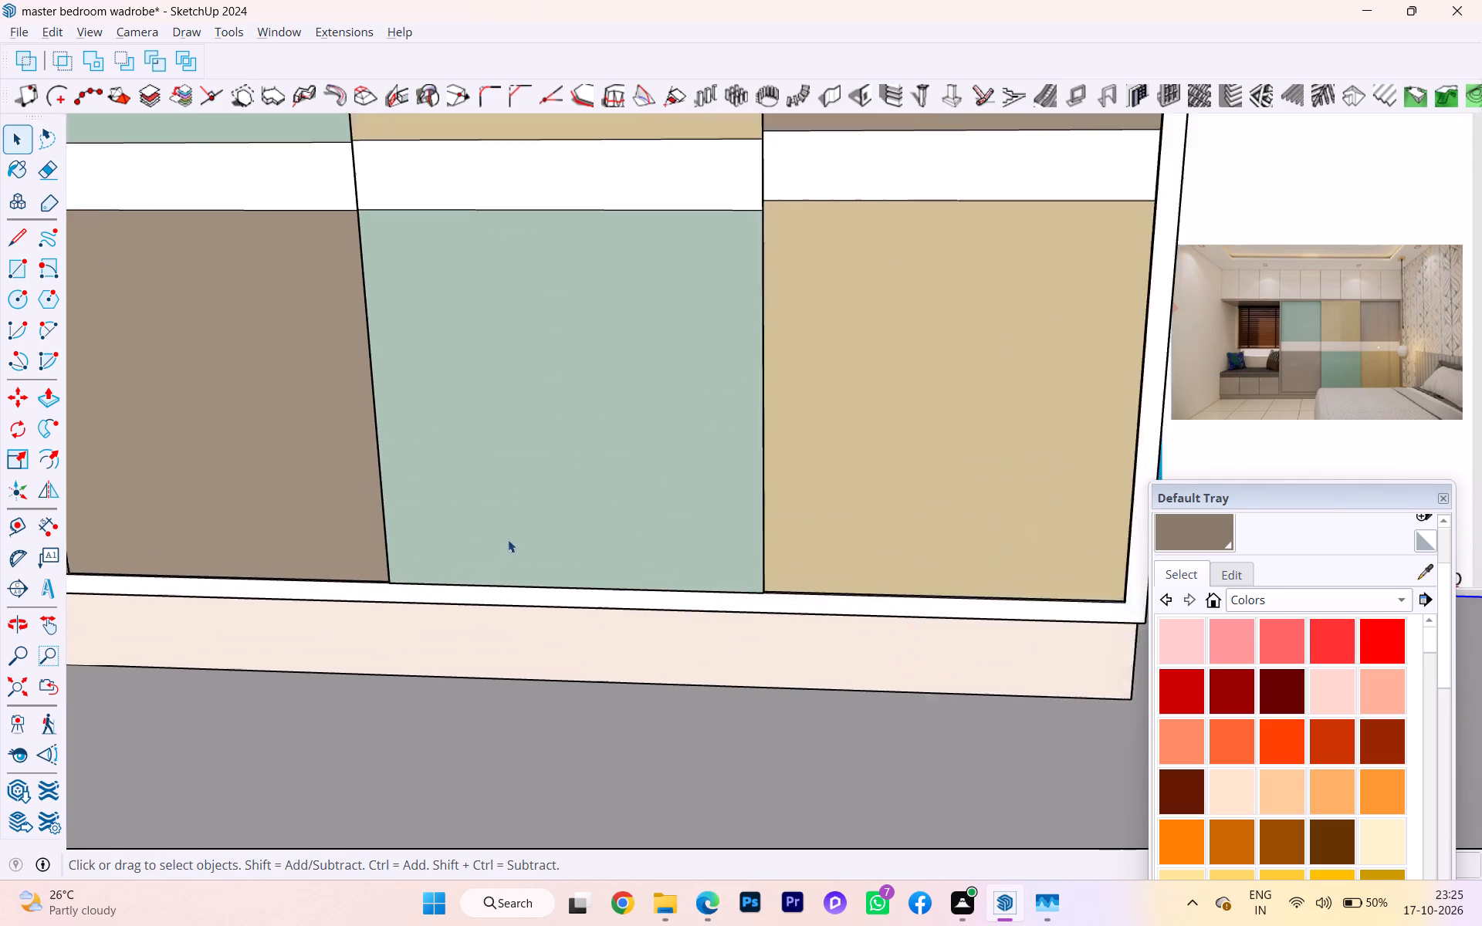
scroll(508, 539, "up", 2)
scroll(454, 578, "up", 2)
left_click(428, 603)
triple_click(425, 605)
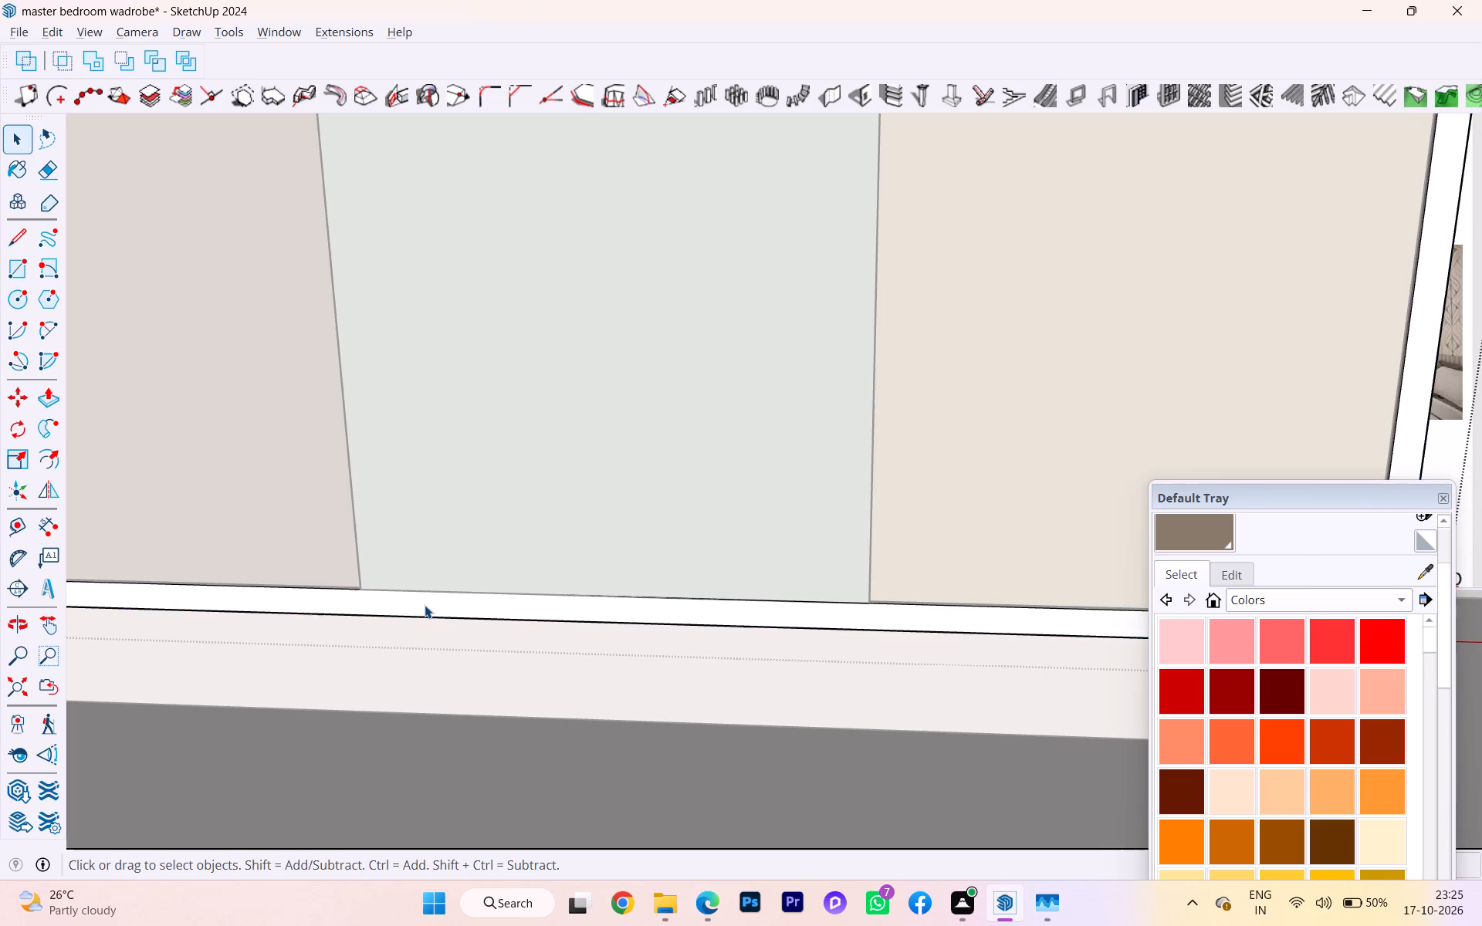
left_click(425, 605)
scroll(470, 564, "down", 6)
scroll(968, 536, "up", 3)
scroll(968, 536, "down", 2)
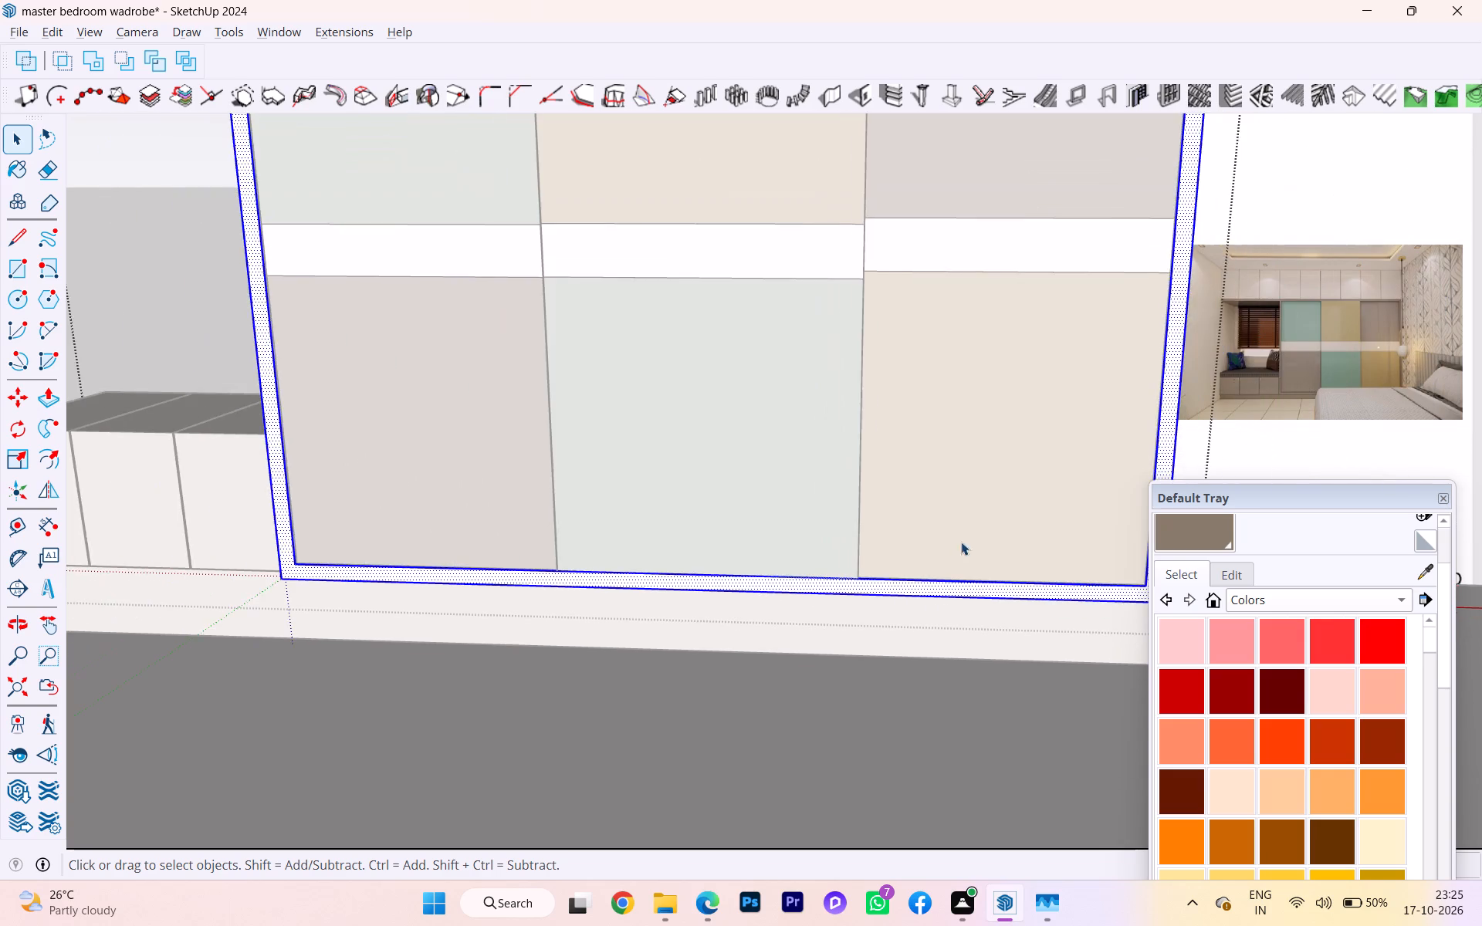
scroll(940, 558, "down", 7)
scroll(940, 558, "up", 1)
scroll(940, 558, "down", 6)
scroll(993, 579, "up", 5)
scroll(1007, 582, "down", 2)
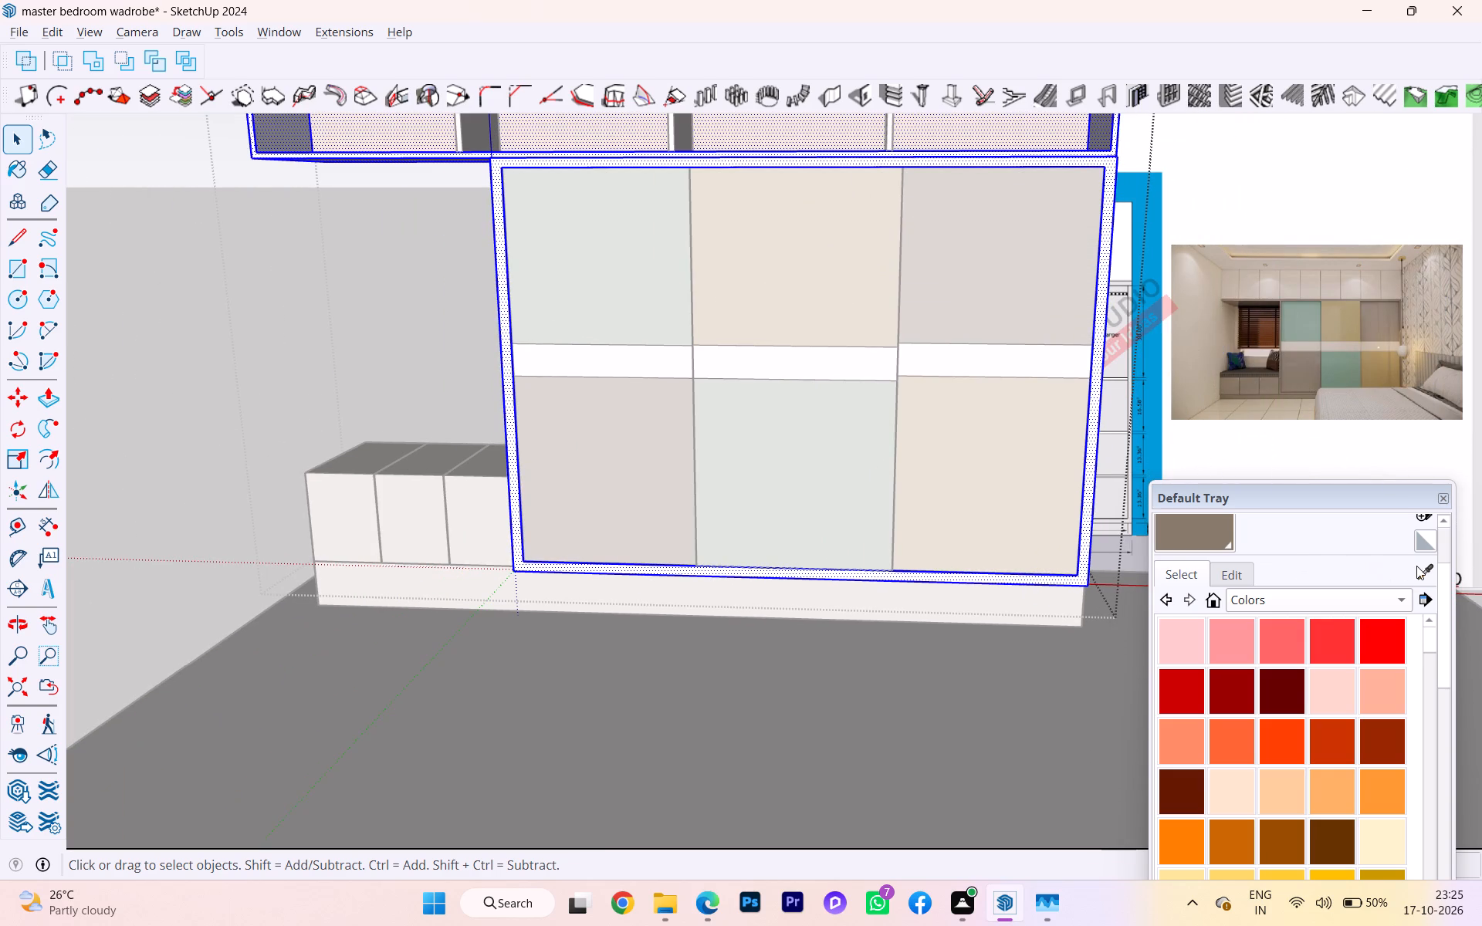
left_click(1419, 569)
scroll(1034, 563, "down", 5)
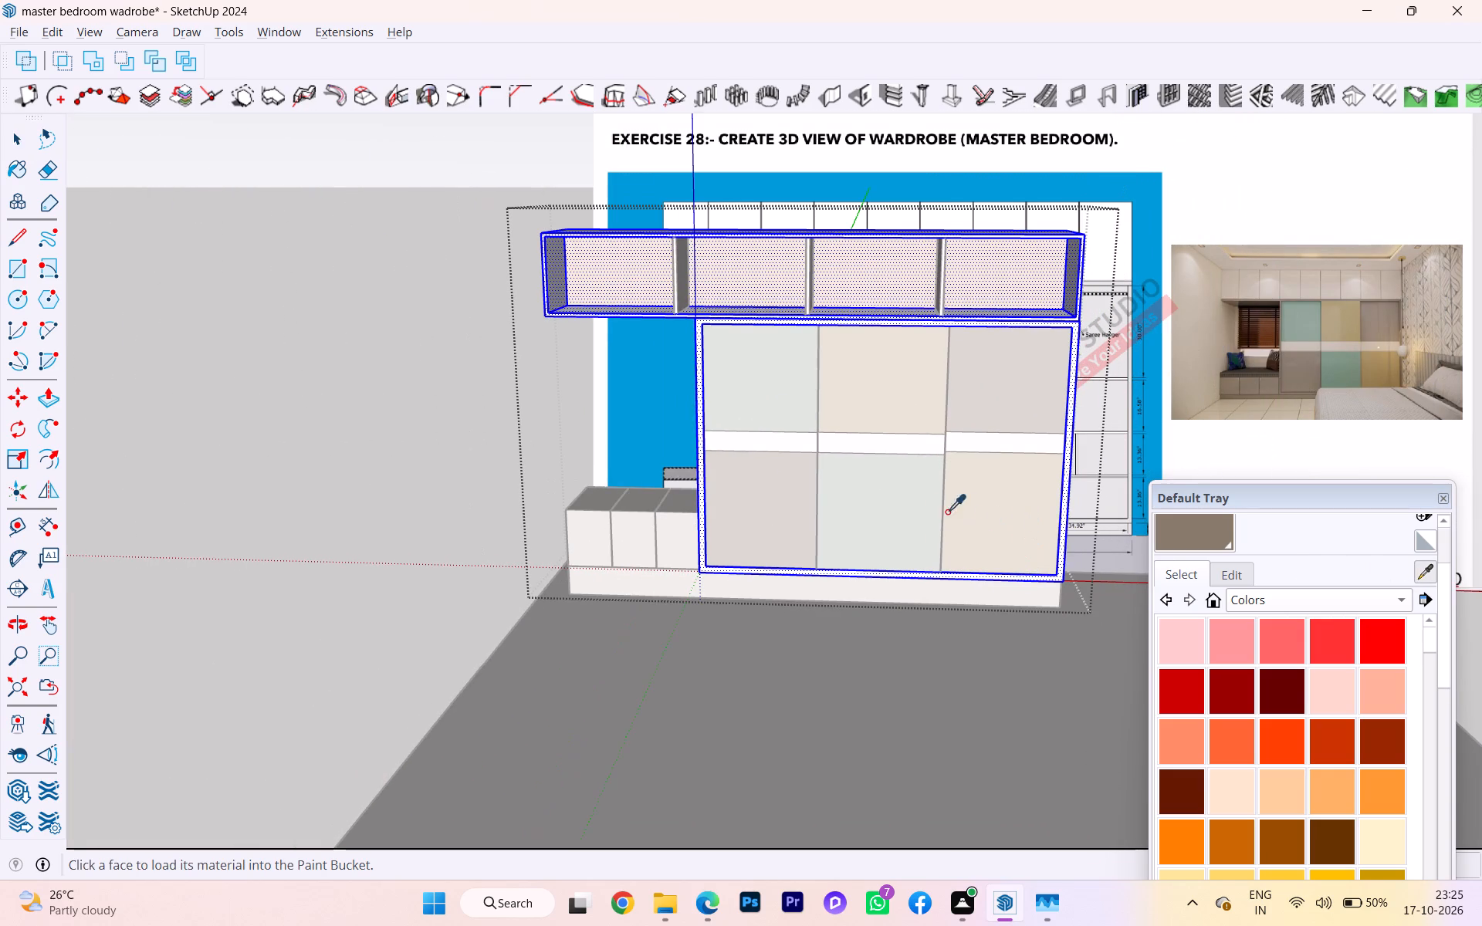
scroll(675, 546, "up", 3)
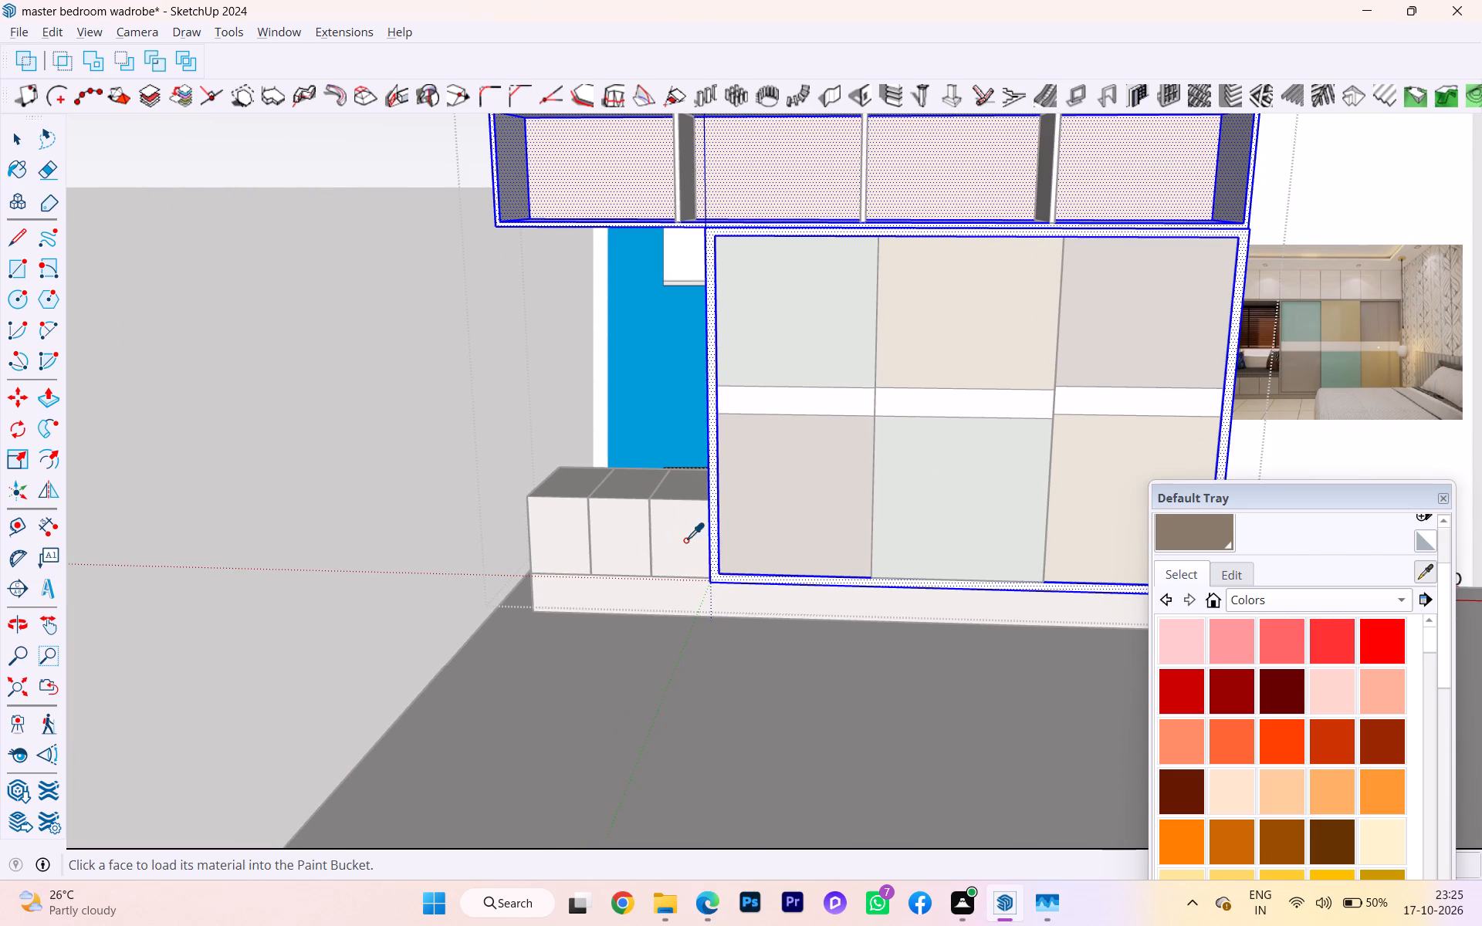
left_click(661, 543)
scroll(731, 593, "up", 3)
double_click(749, 580)
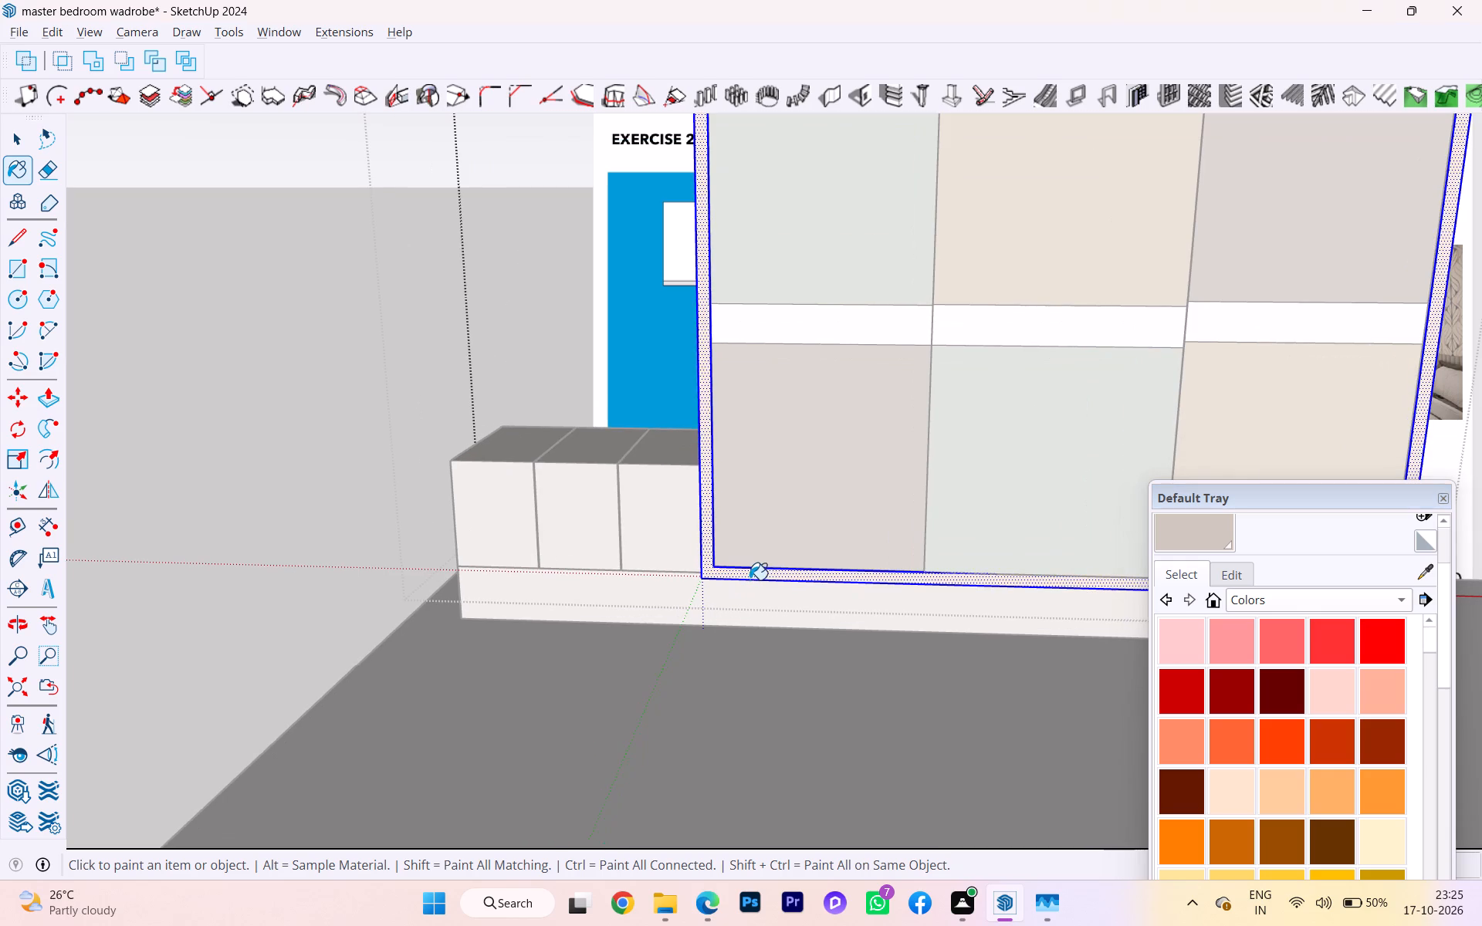
key("space")
left_click(377, 570)
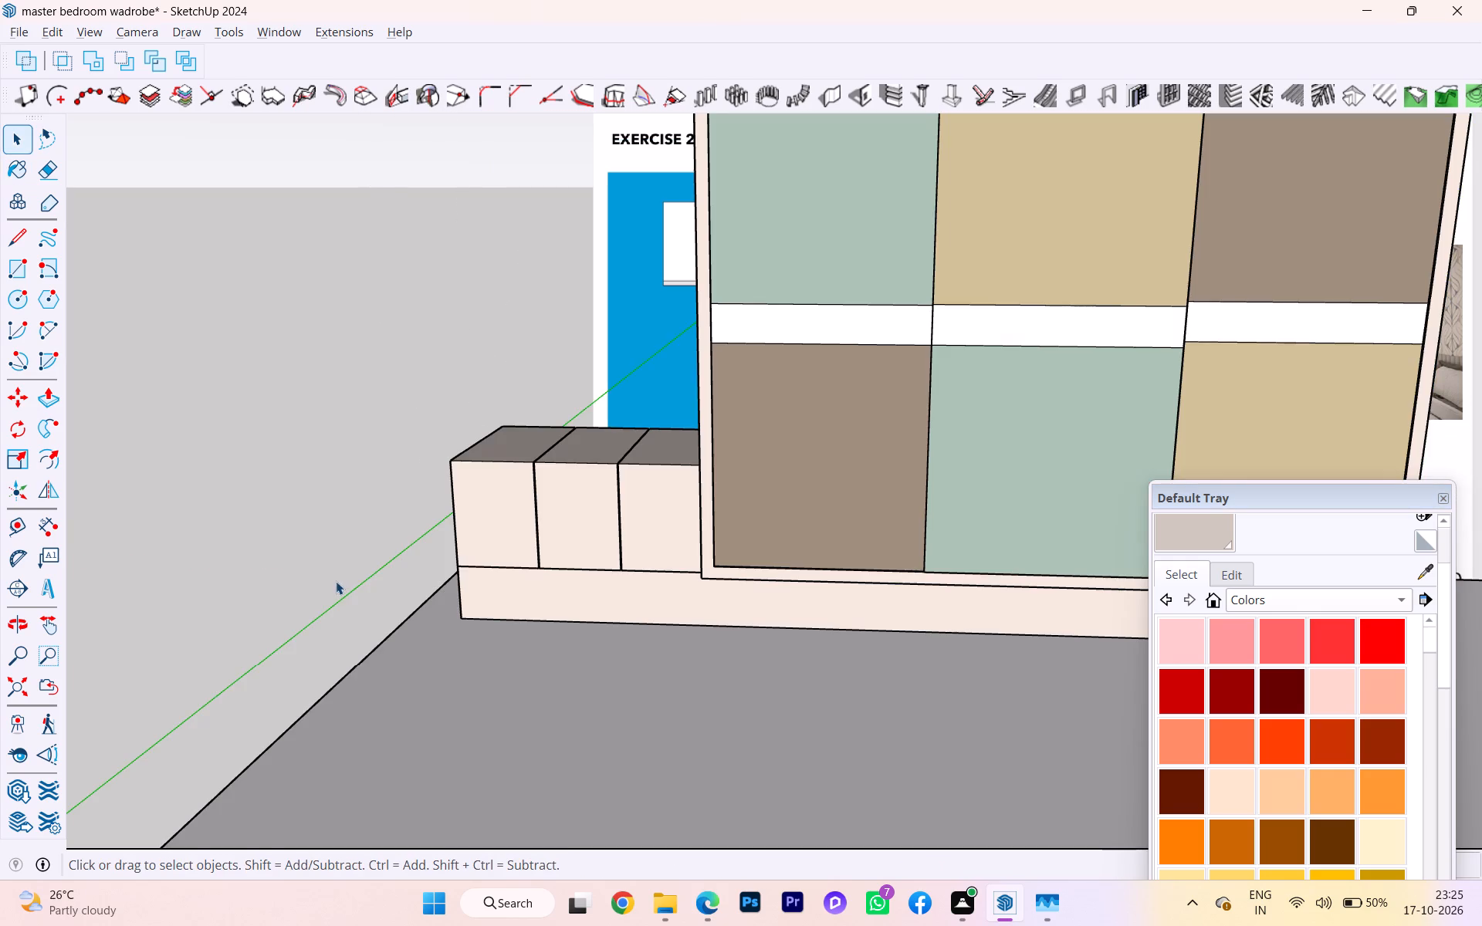
Examine the painted carcass frame and the fitted shutters from the side.
scroll(685, 542, "down", 5)
scroll(404, 565, "up", 1)
scroll(404, 565, "down", 7)
scroll(832, 536, "down", 1)
middle_click_drag(832, 536, 370, 578)
scroll(832, 496, "up", 1)
scroll(833, 496, "down", 2)
scroll(833, 496, "up", 6)
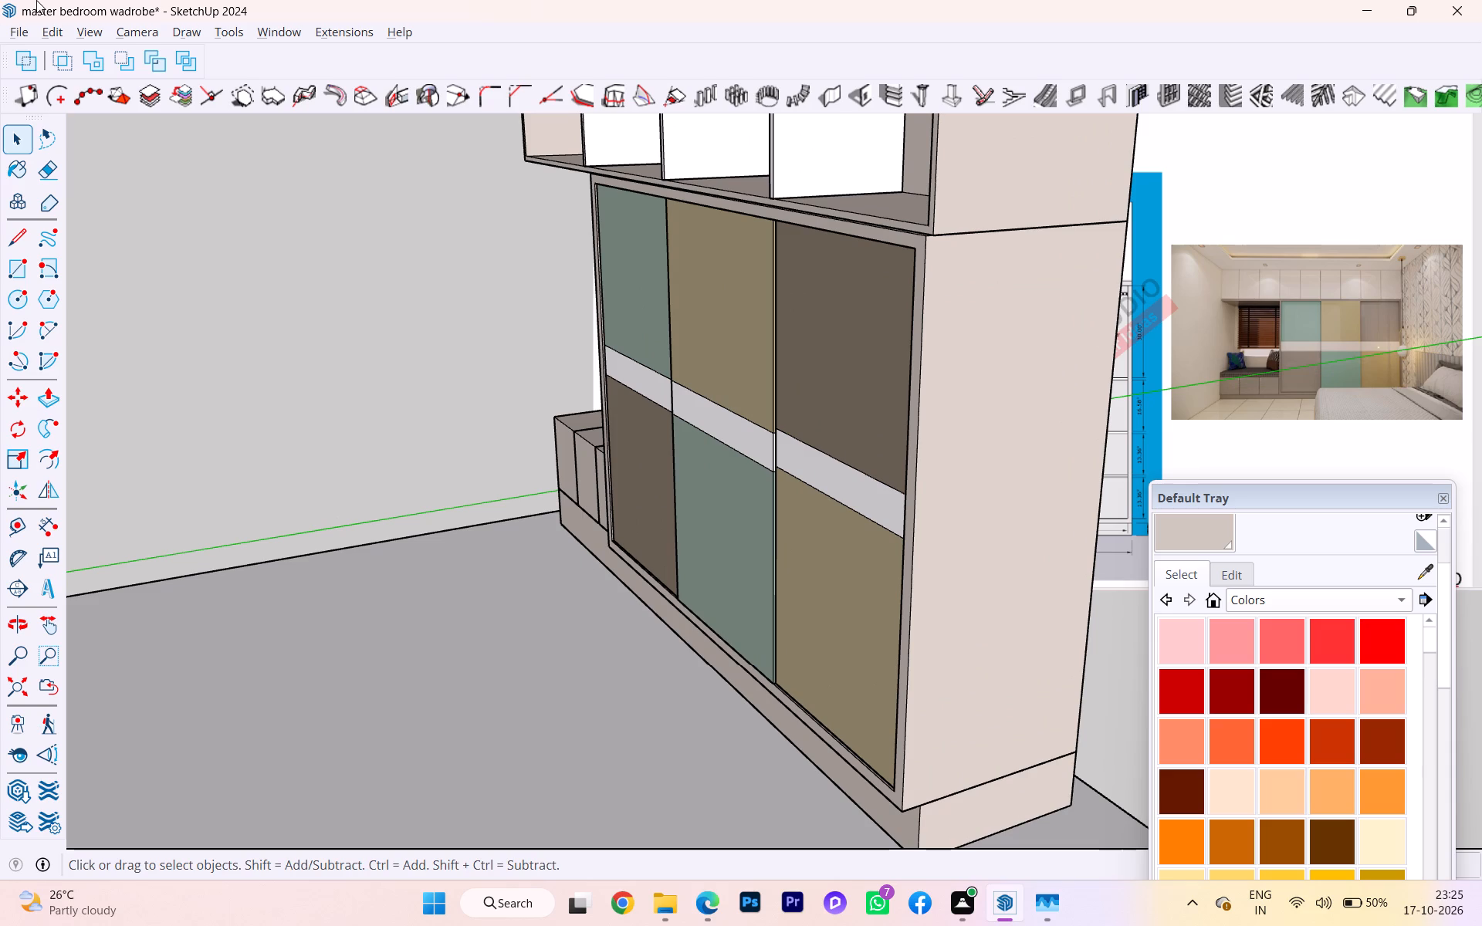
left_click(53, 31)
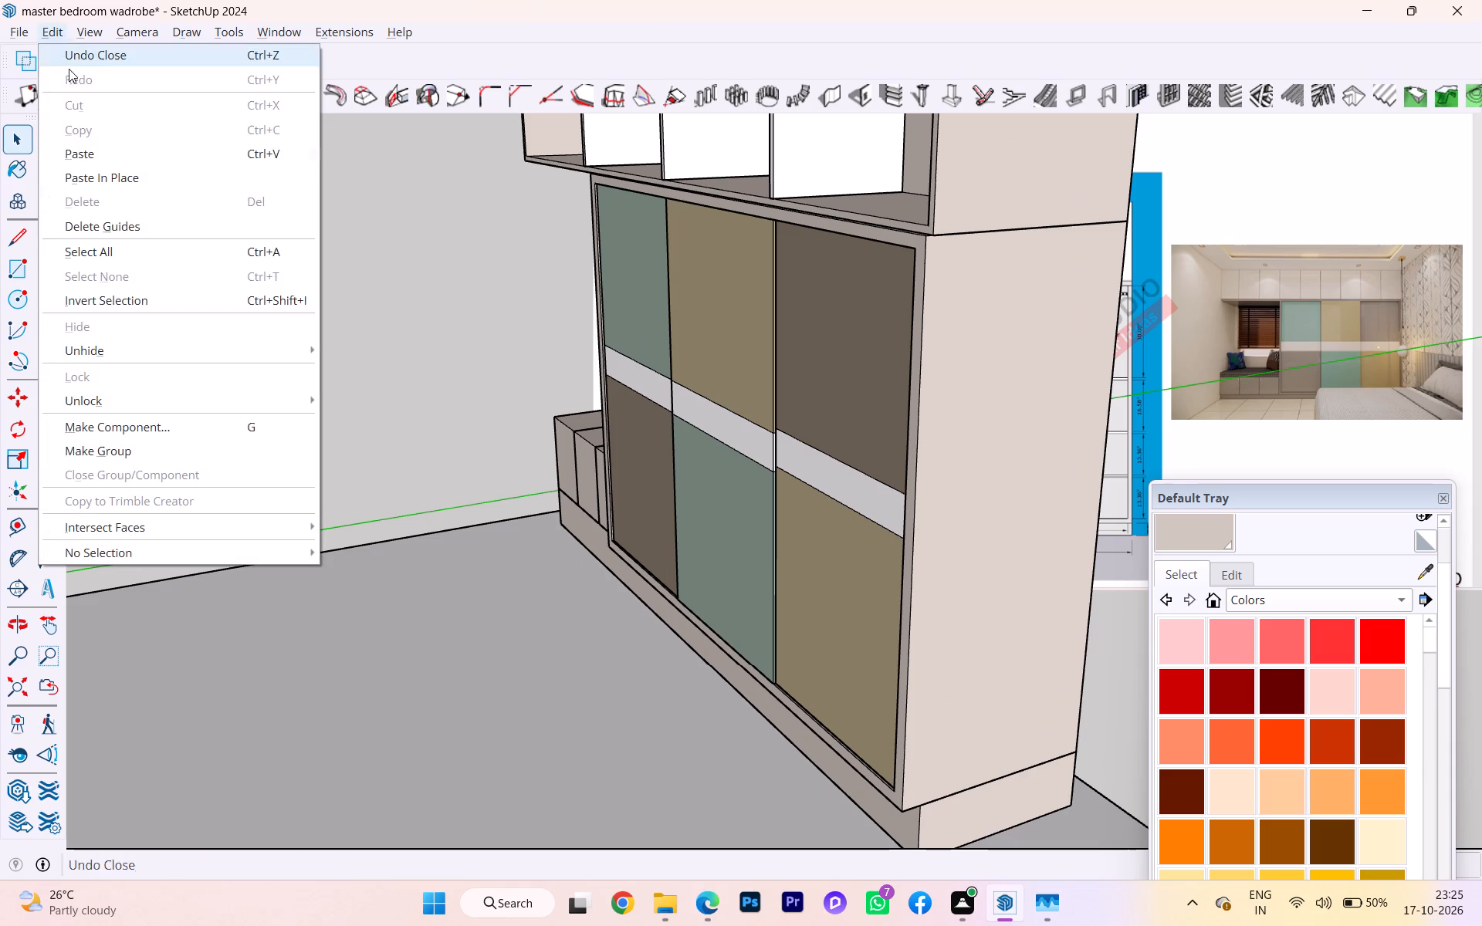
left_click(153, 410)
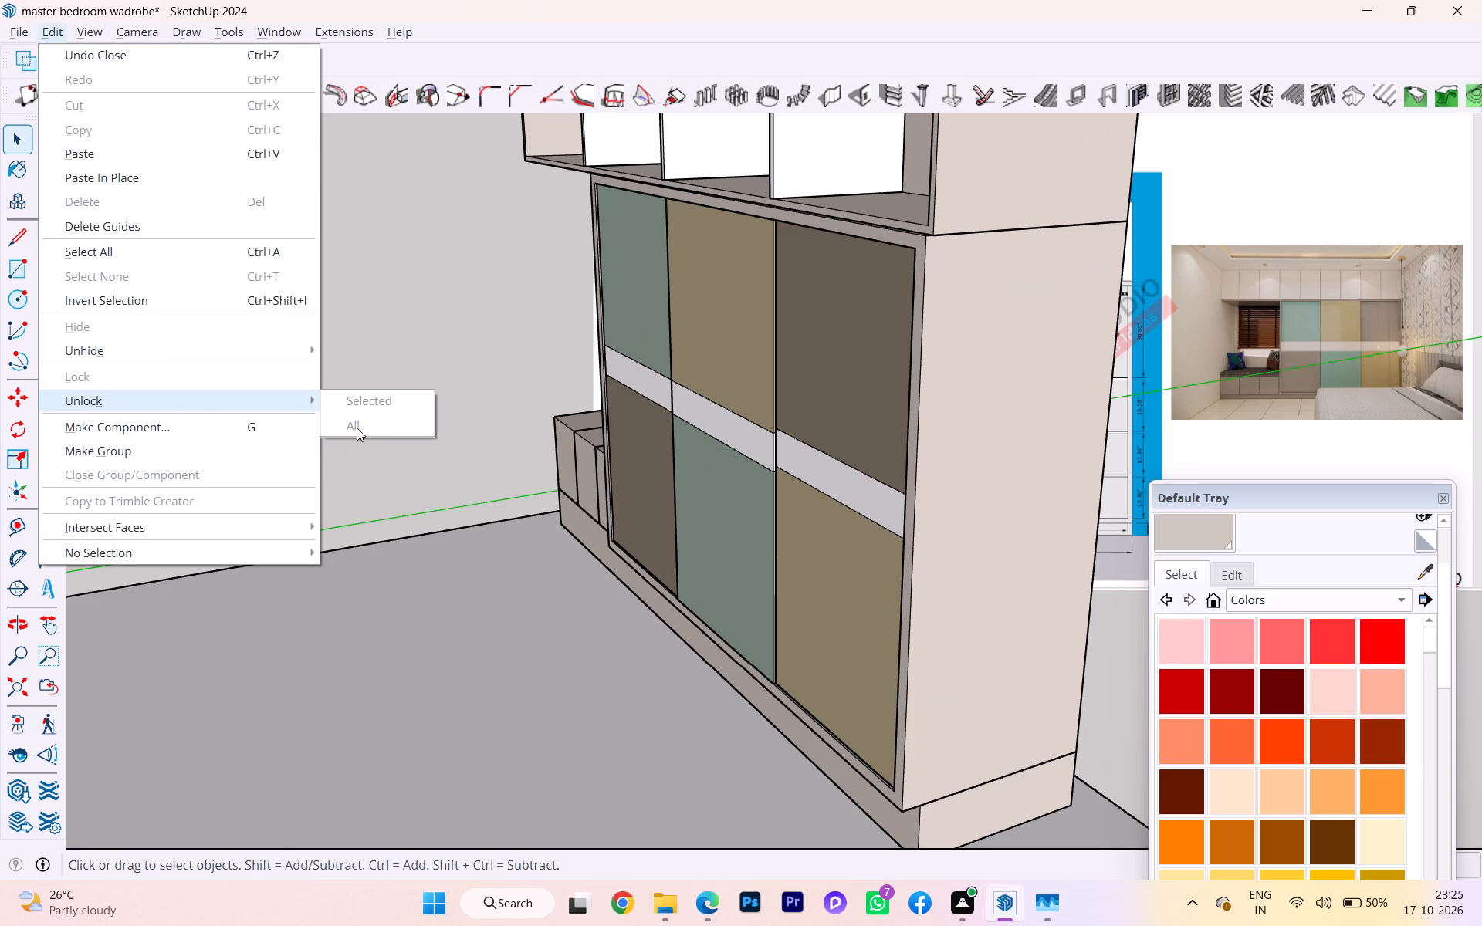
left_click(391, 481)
Unhide all hidden objects, bringing back the shutters of the overhead cabinets.
scroll(385, 463, "down", 8)
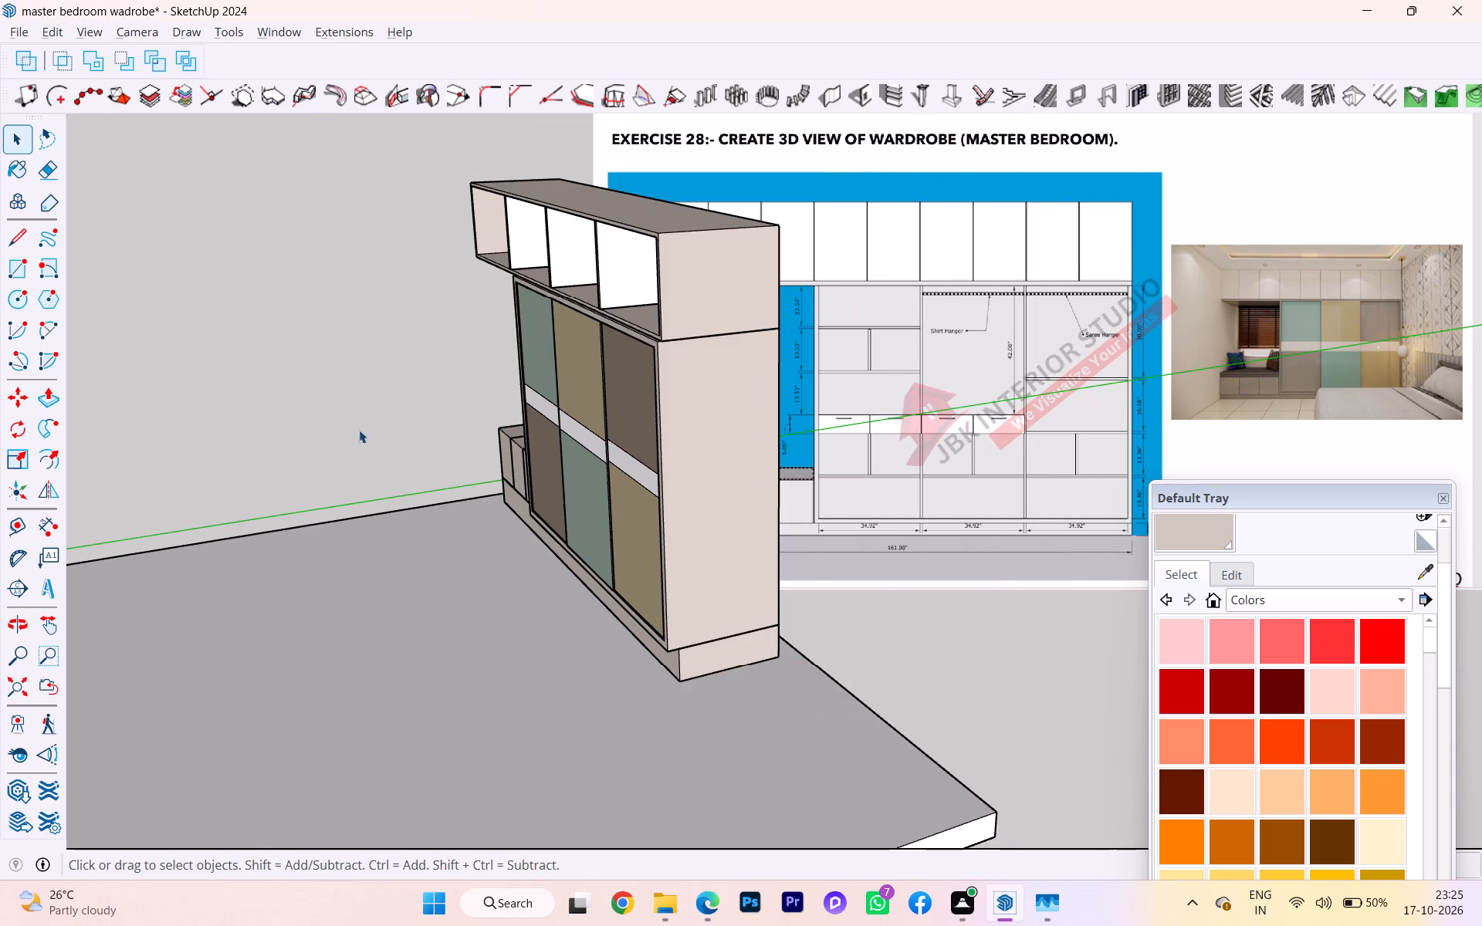
scroll(1297, 673, "down", 1)
scroll(1296, 673, "up", 1)
scroll(1296, 673, "down", 1)
scroll(1296, 673, "up", 1)
scroll(1296, 673, "down", 1)
scroll(1247, 617, "up", 4)
scroll(1247, 611, "down", 1)
scroll(1247, 611, "up", 1)
left_click(1155, 583)
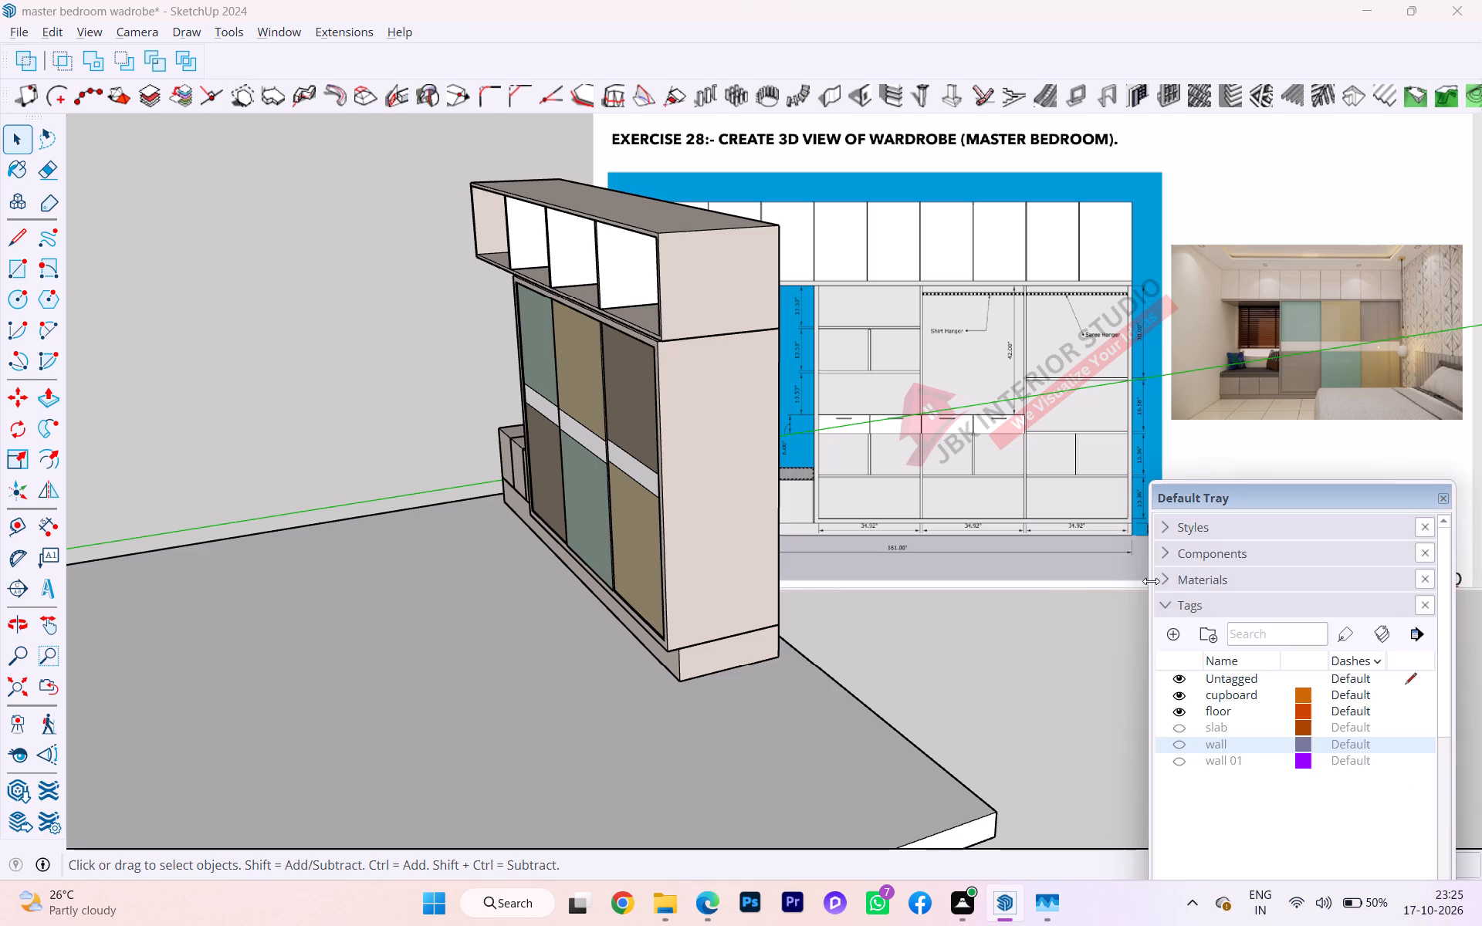
left_click(397, 311)
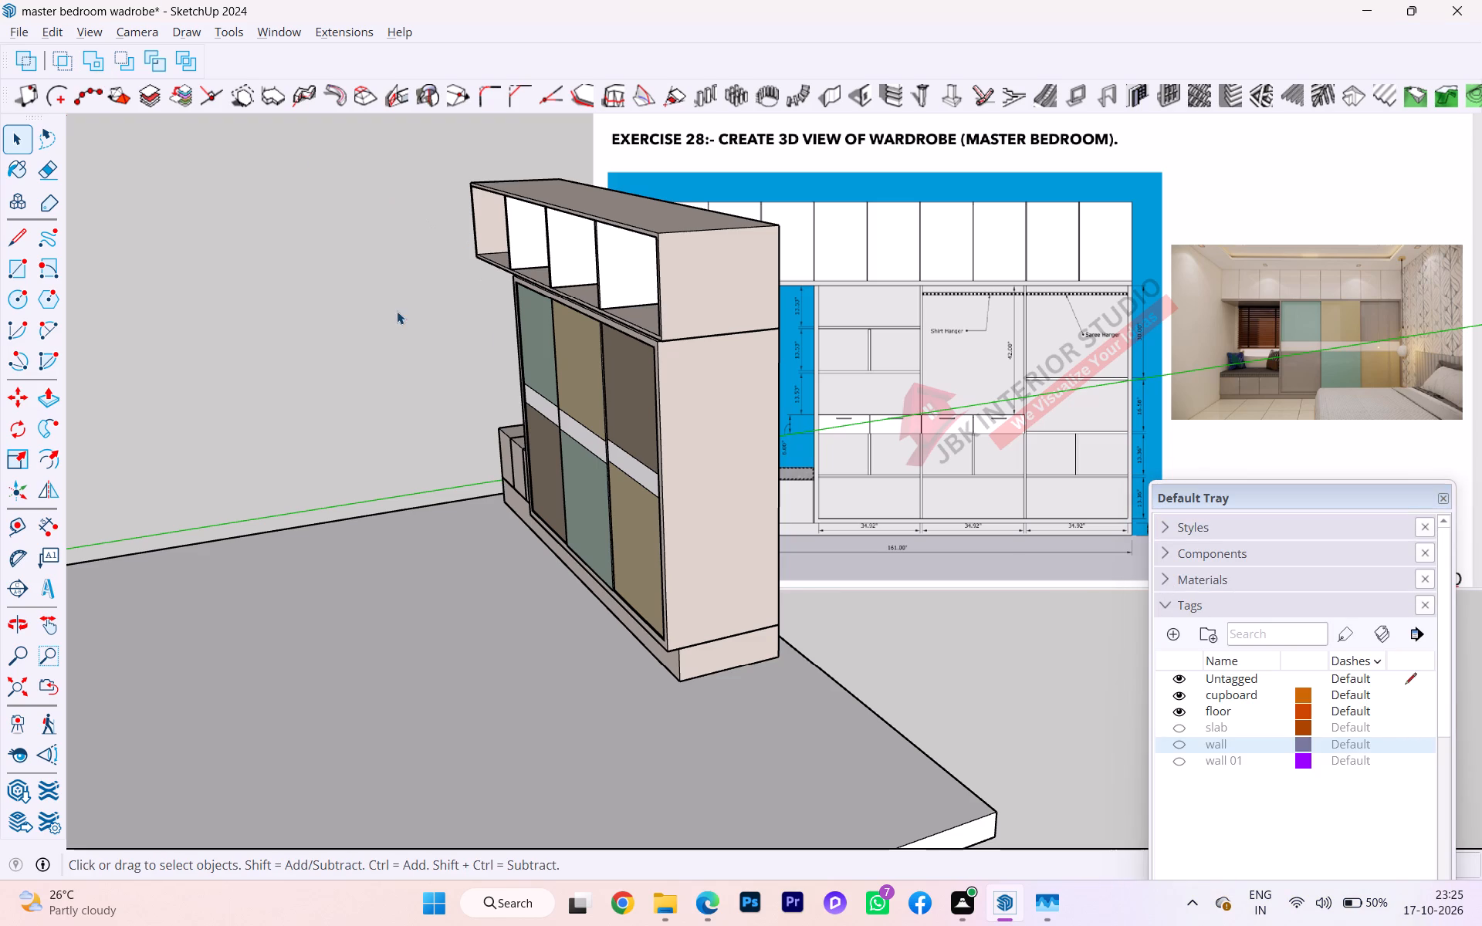
left_click(66, 32)
left_click(56, 26)
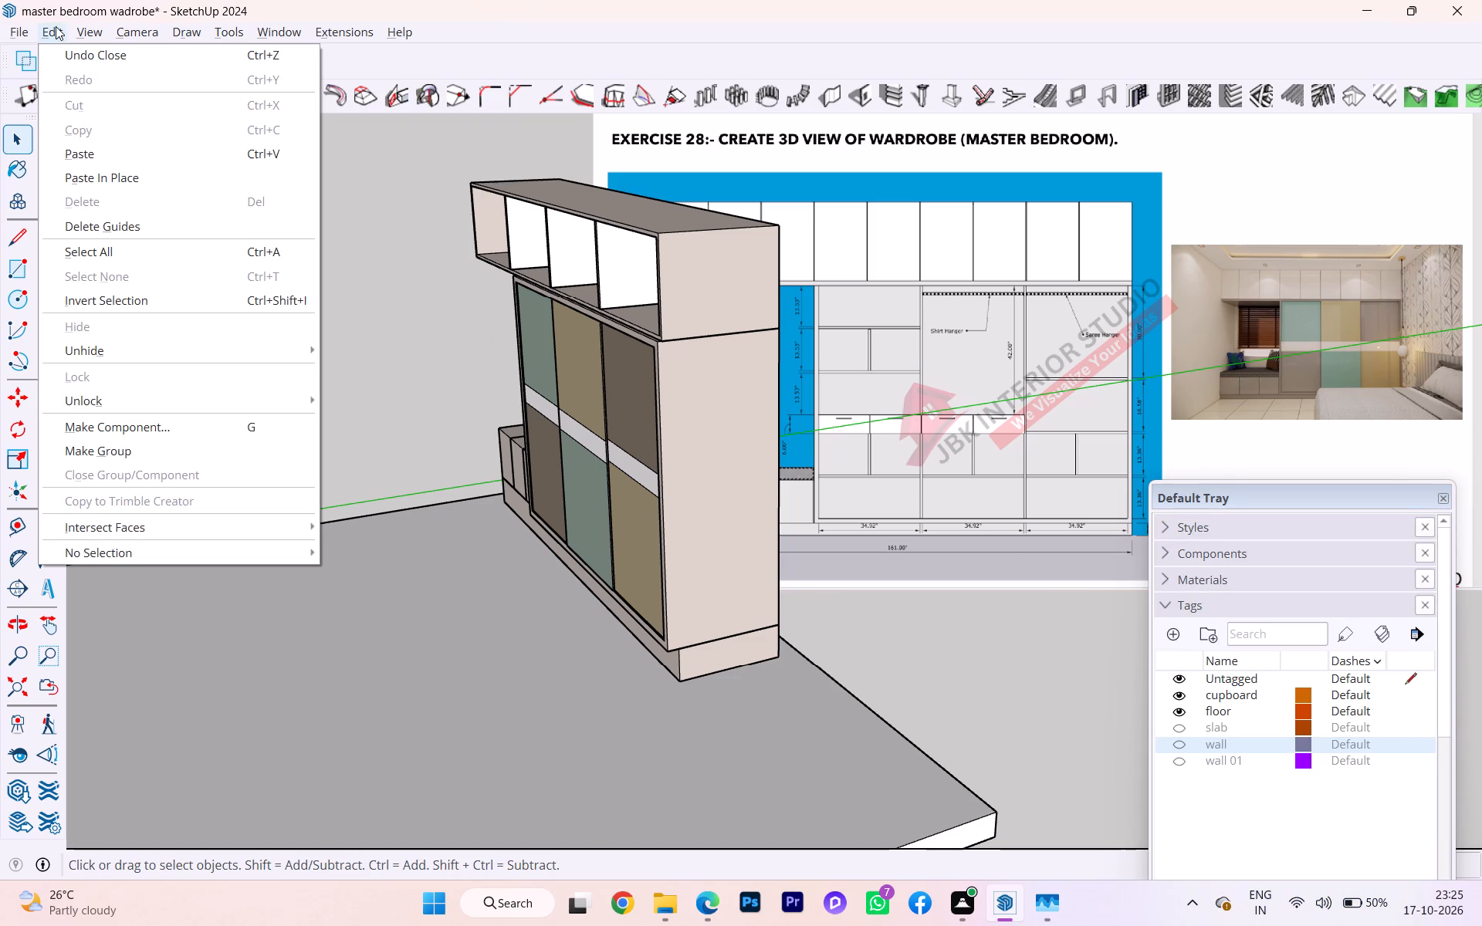
left_click(132, 346)
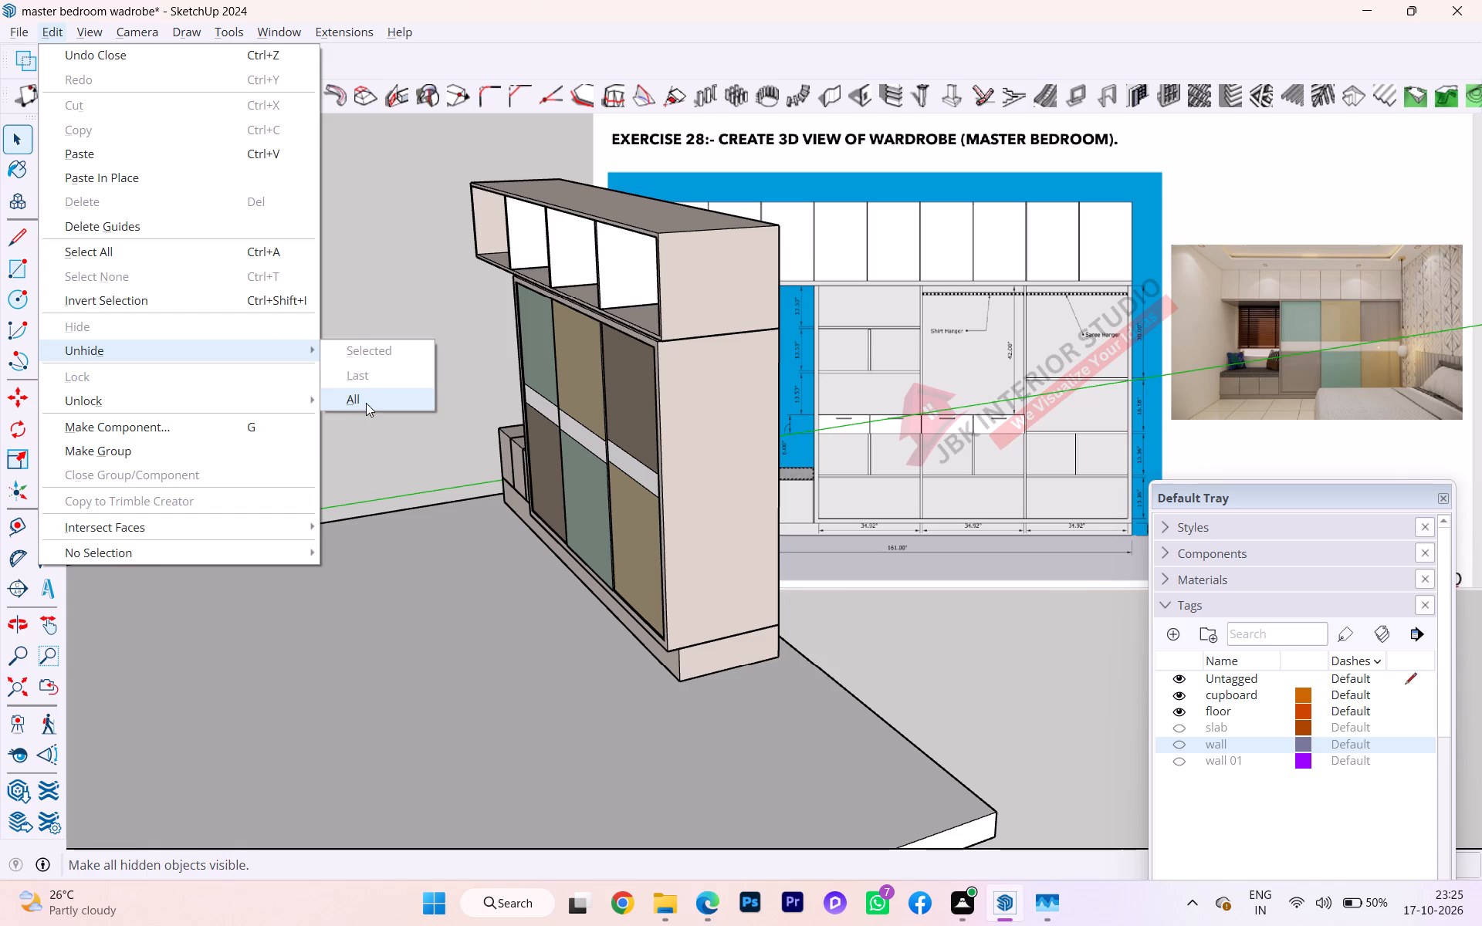
left_click(366, 403)
left_click(335, 320)
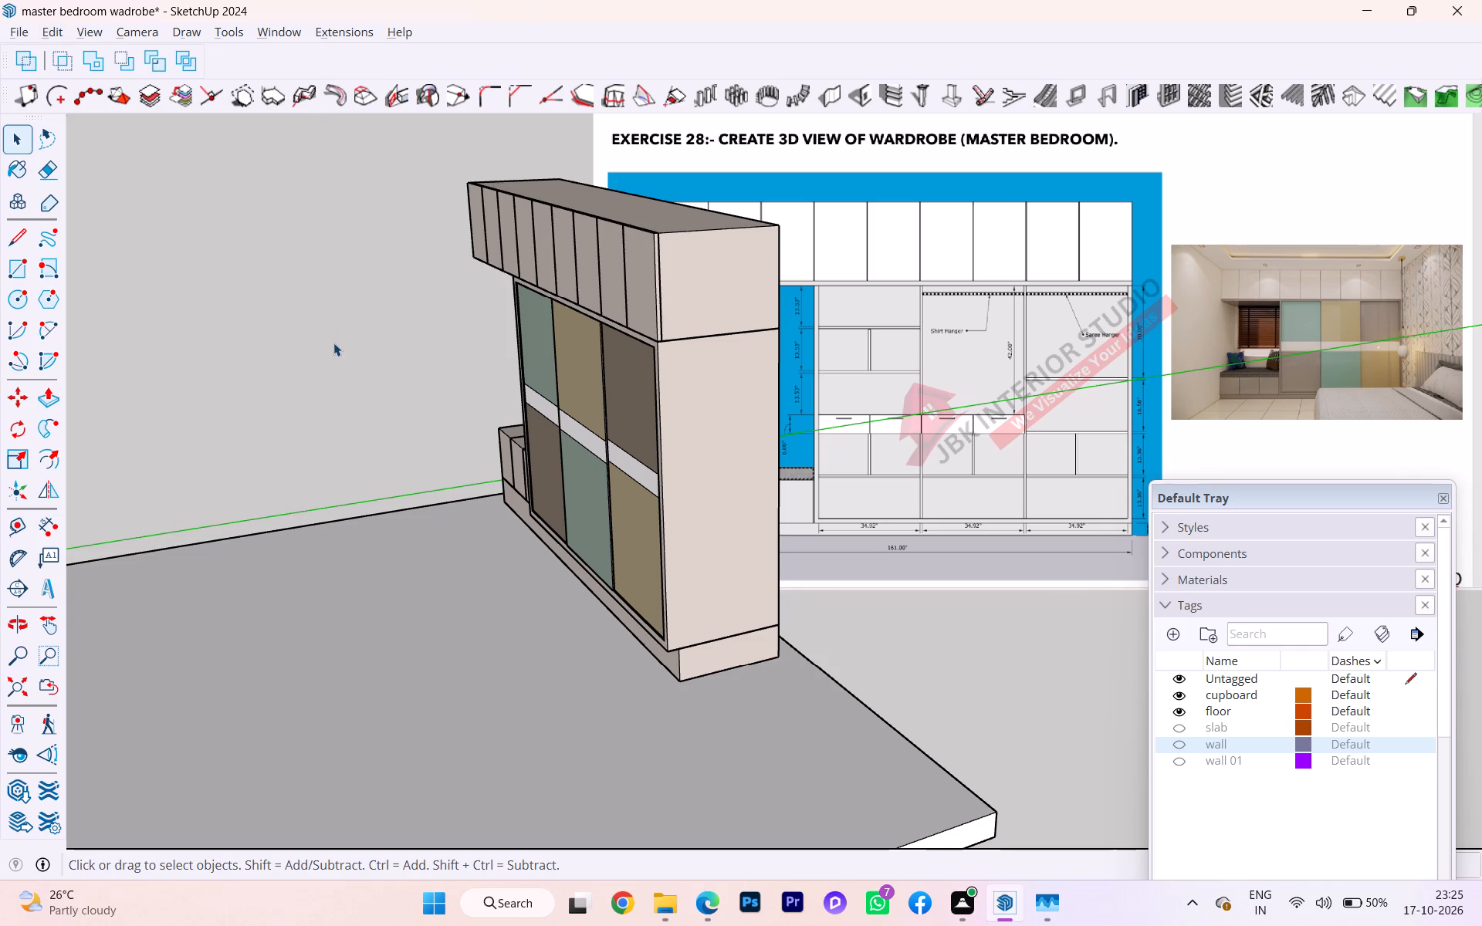
Turn on the visibility of the slab, wall and wall 01 tags.
scroll(333, 343, "down", 1)
scroll(333, 343, "up", 1)
scroll(334, 344, "down", 1)
scroll(334, 344, "up", 2)
scroll(354, 346, "down", 2)
scroll(1074, 698, "up", 2)
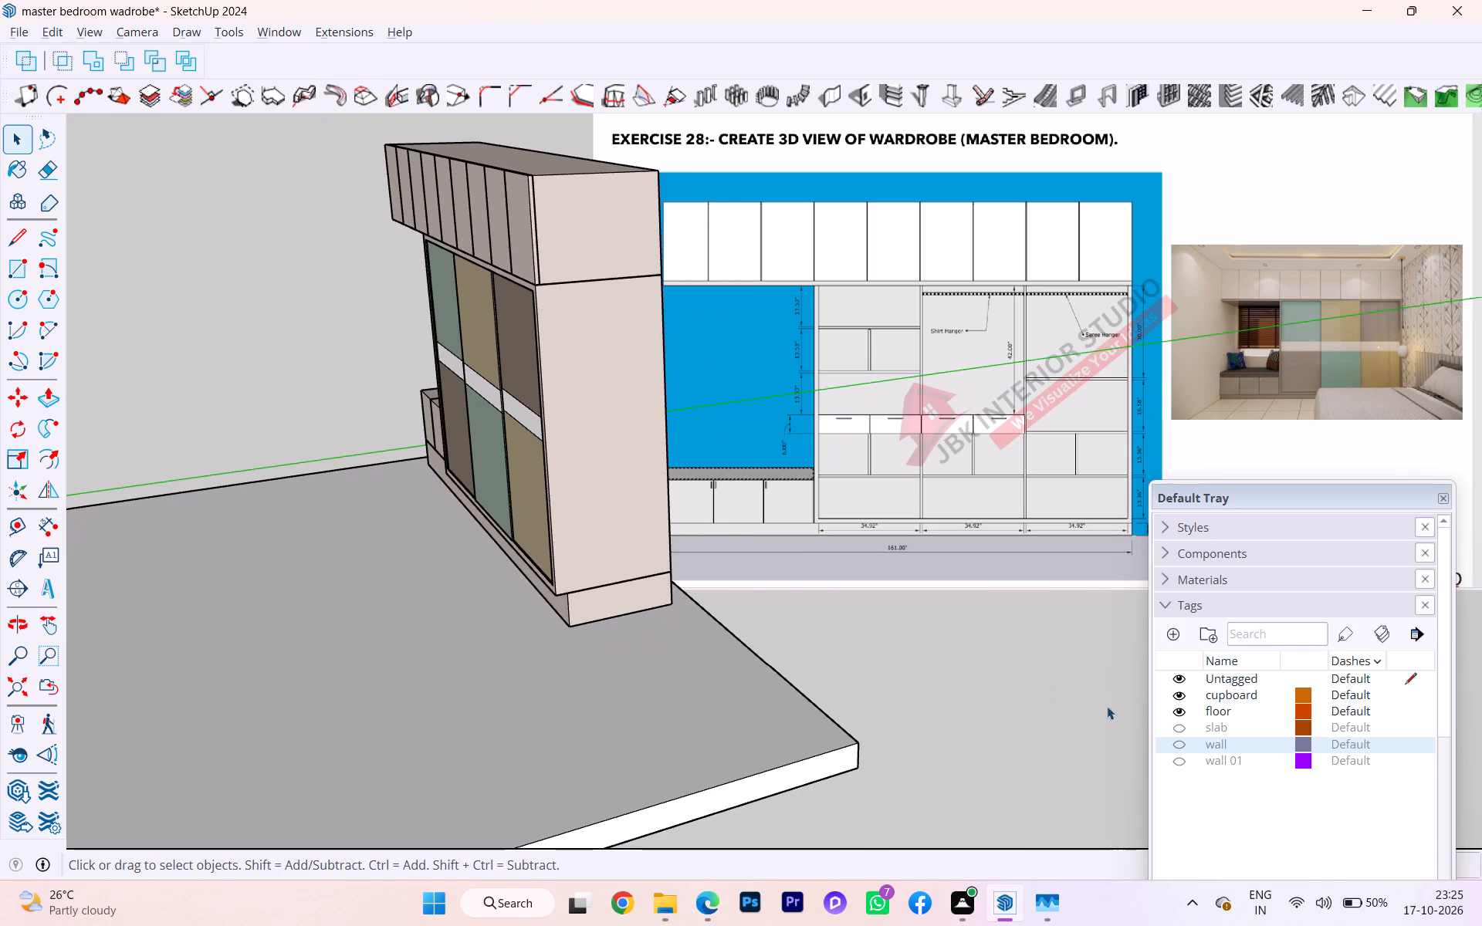
scroll(1213, 700, "up", 2)
left_click(1178, 732)
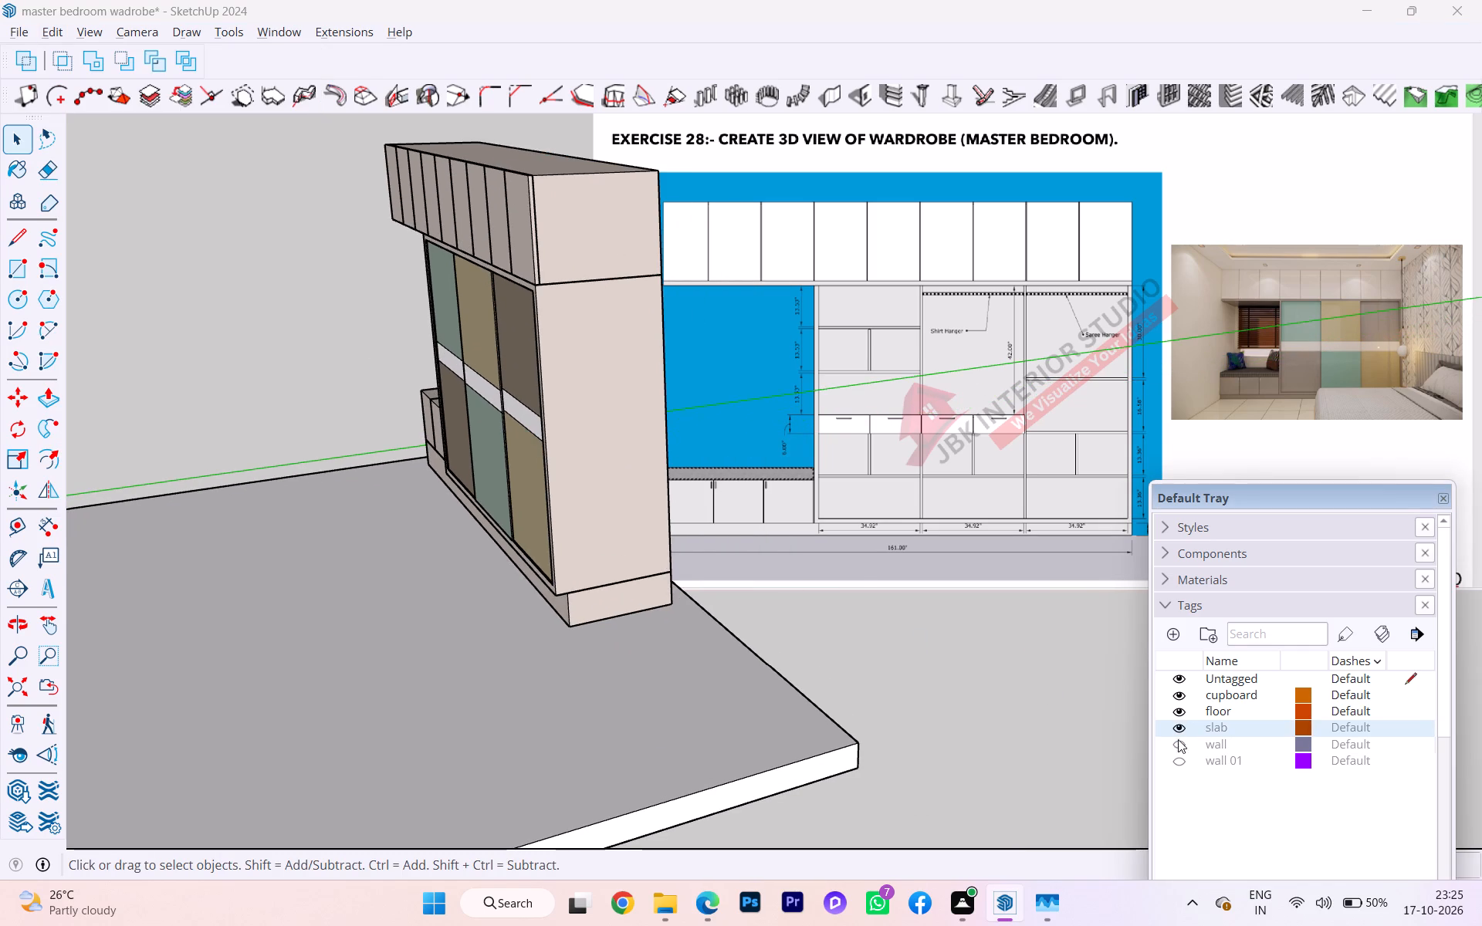
left_click(1179, 745)
left_click(1181, 758)
Inspect the room's outer corner where the top of the side wall meets the ceiling slab.
scroll(1020, 655, "down", 2)
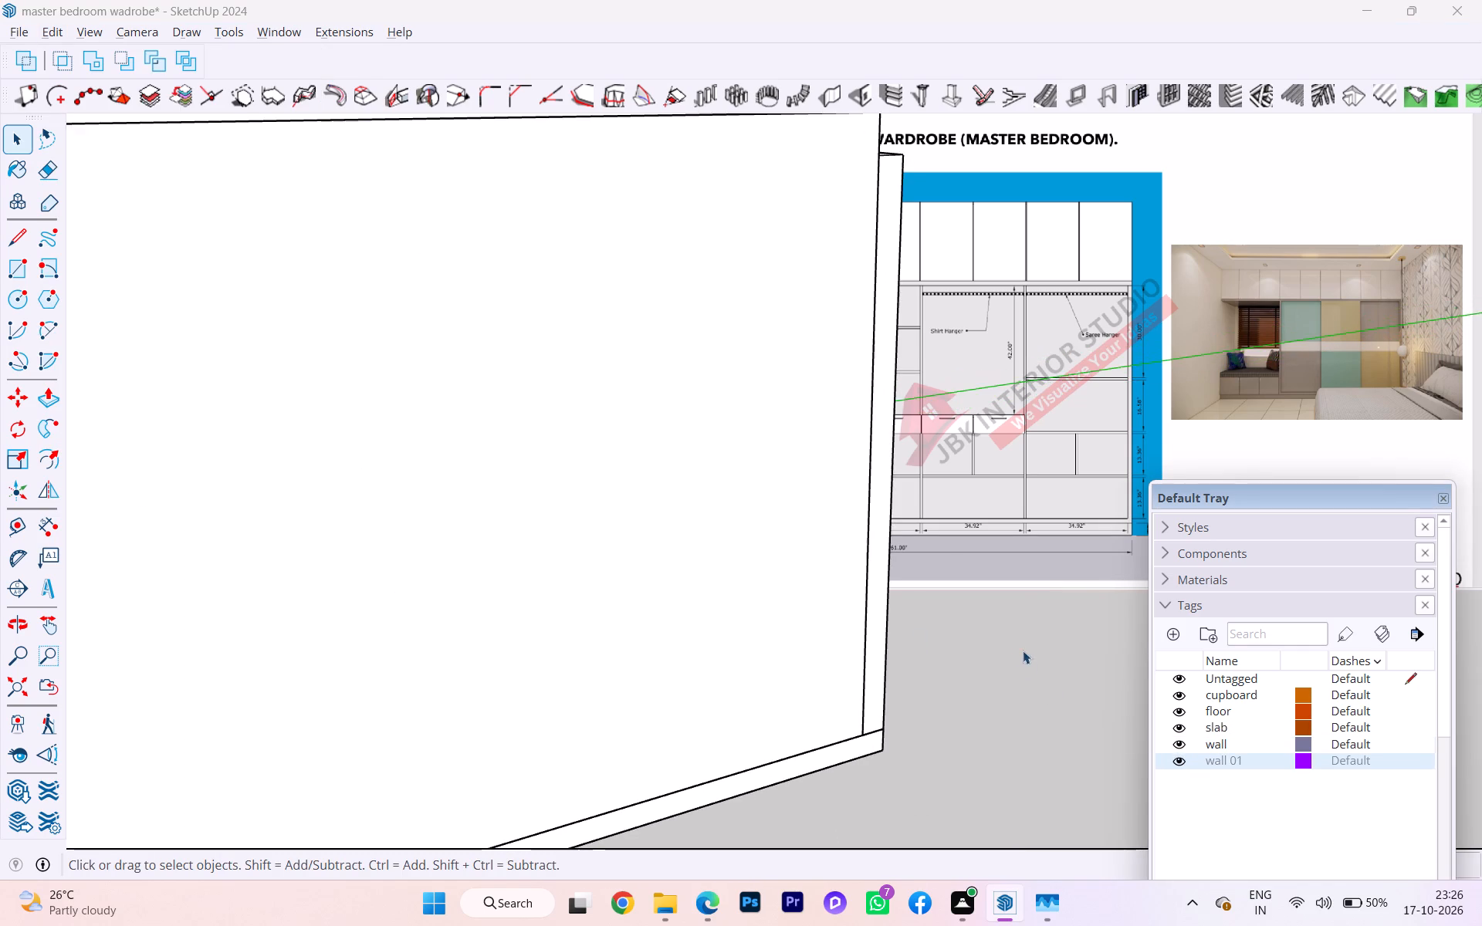
scroll(741, 558, "down", 1)
scroll(739, 558, "up", 1)
scroll(738, 558, "down", 4)
scroll(702, 535, "up", 1)
scroll(702, 535, "down", 2)
scroll(702, 535, "up", 1)
scroll(702, 535, "down", 2)
middle_click_drag(701, 565, 170, 537)
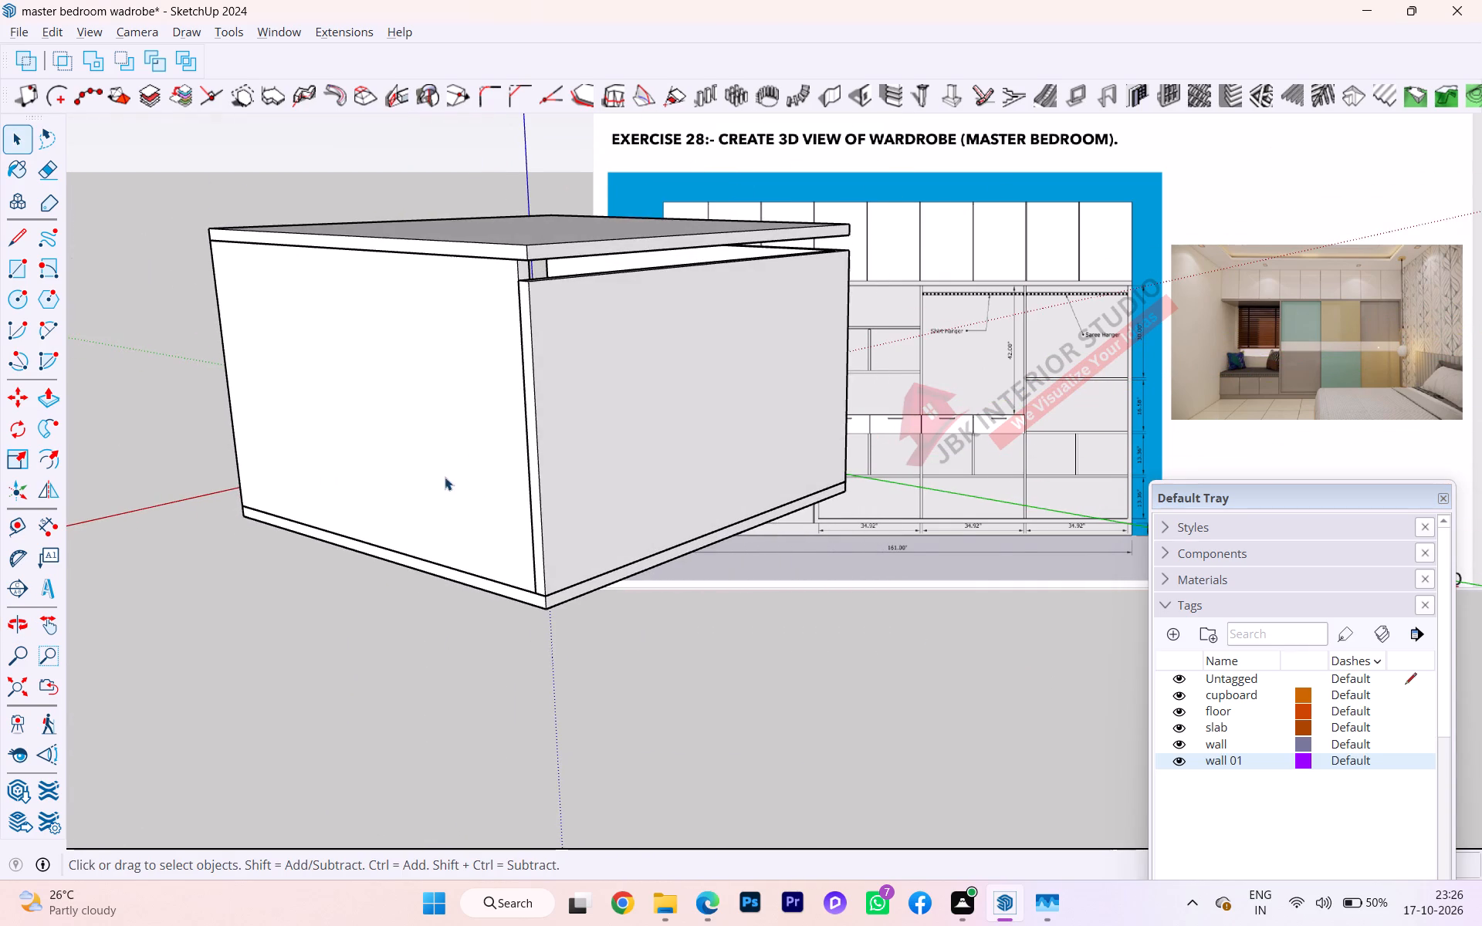
scroll(611, 286, "up", 5)
middle_click_drag(612, 291, 611, 397)
scroll(467, 387, "up", 5)
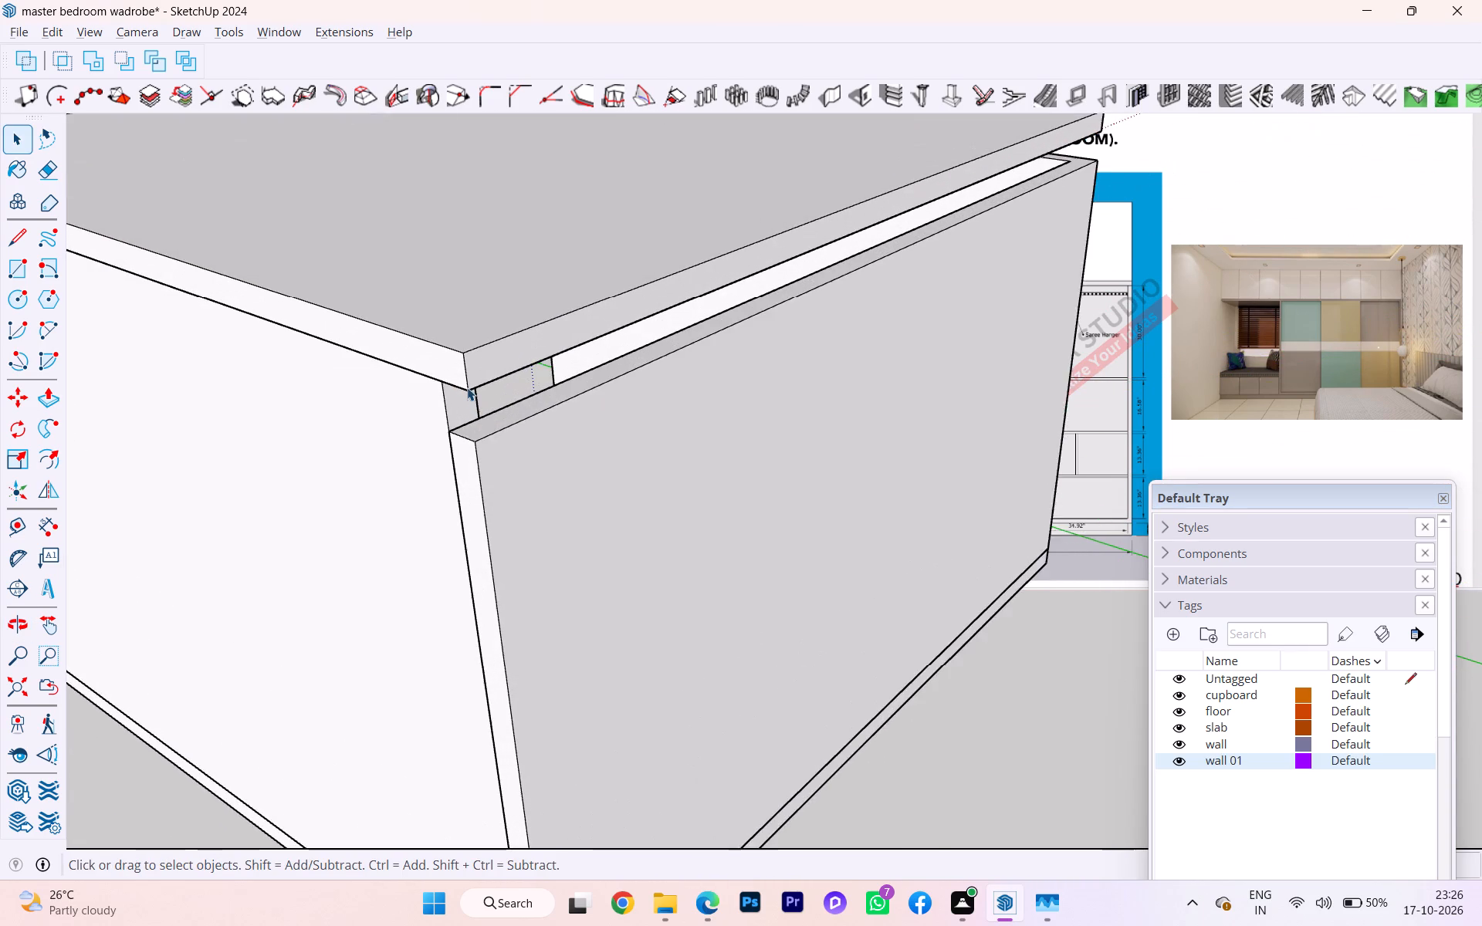
scroll(467, 387, "up", 6)
left_click(497, 430)
scroll(374, 370, "down", 2)
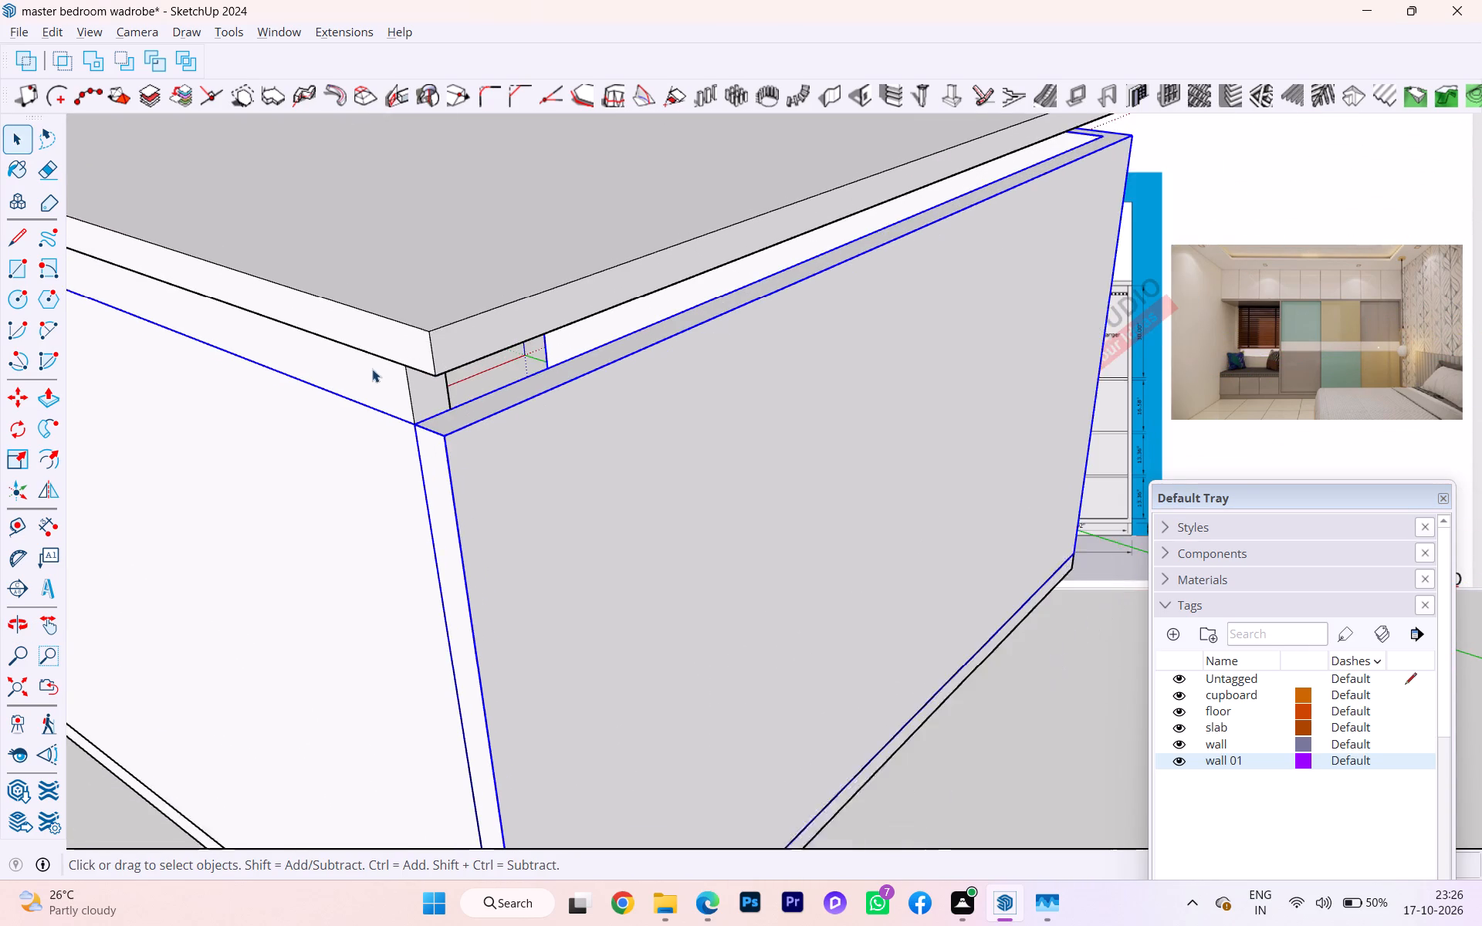
Examine the complete wardrobe inside the room and the walls and ceiling slab around it.
scroll(372, 369, "down", 4)
scroll(323, 364, "up", 3)
scroll(322, 364, "down", 2)
scroll(329, 369, "up", 1)
scroll(329, 369, "down", 1)
scroll(329, 369, "up", 1)
scroll(329, 369, "down", 4)
middle_click_drag(341, 370, 929, 350)
scroll(296, 365, "down", 1)
scroll(276, 365, "up", 1)
scroll(274, 365, "down", 2)
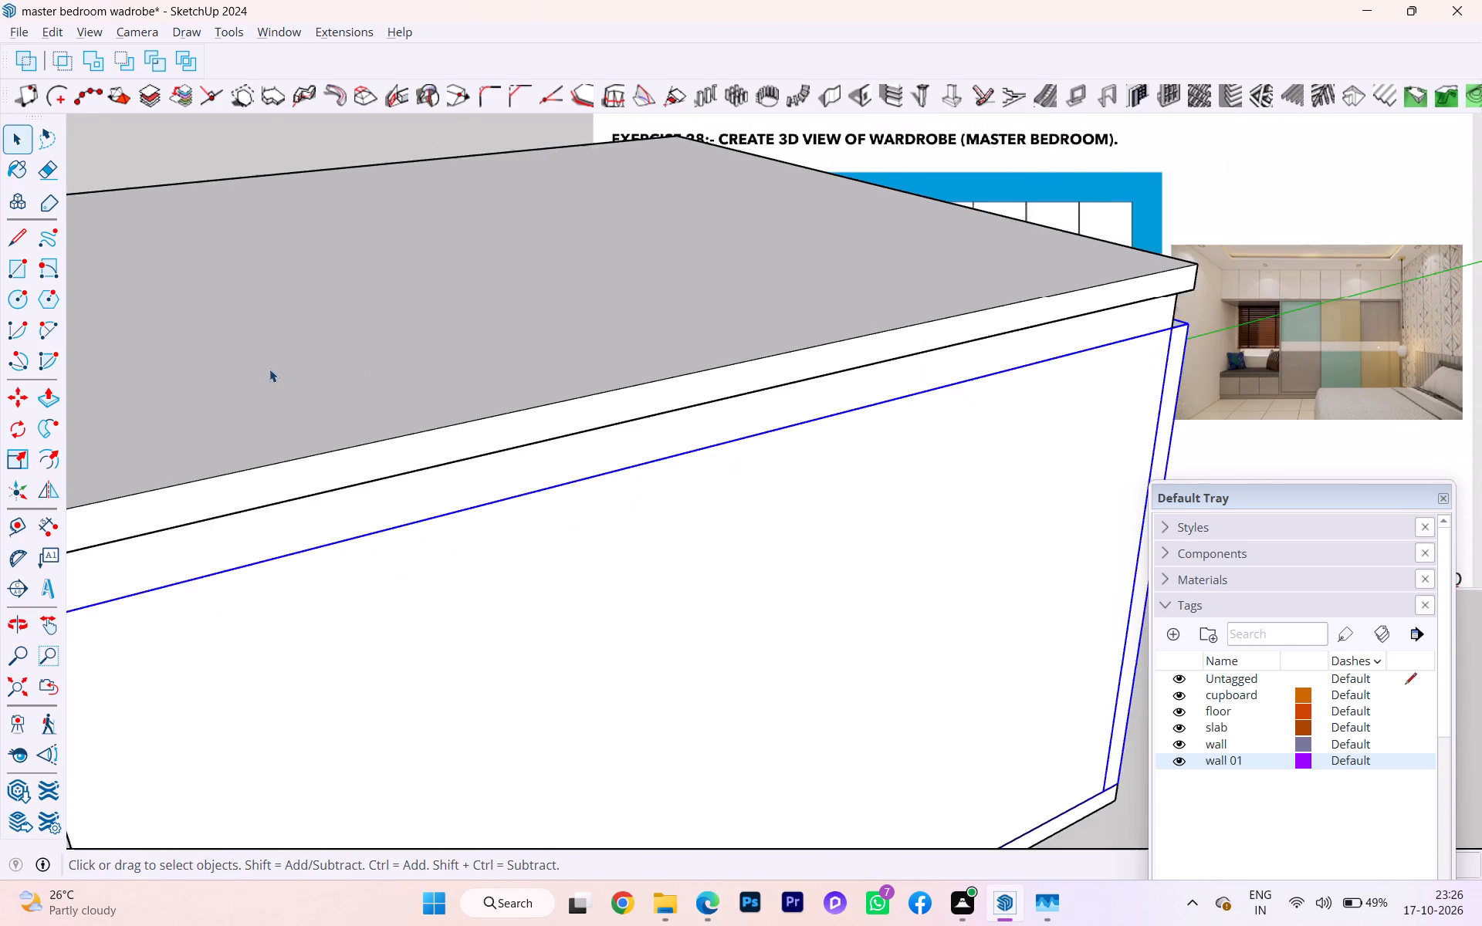
scroll(269, 369, "down", 2)
middle_click_drag(253, 371, 591, 245)
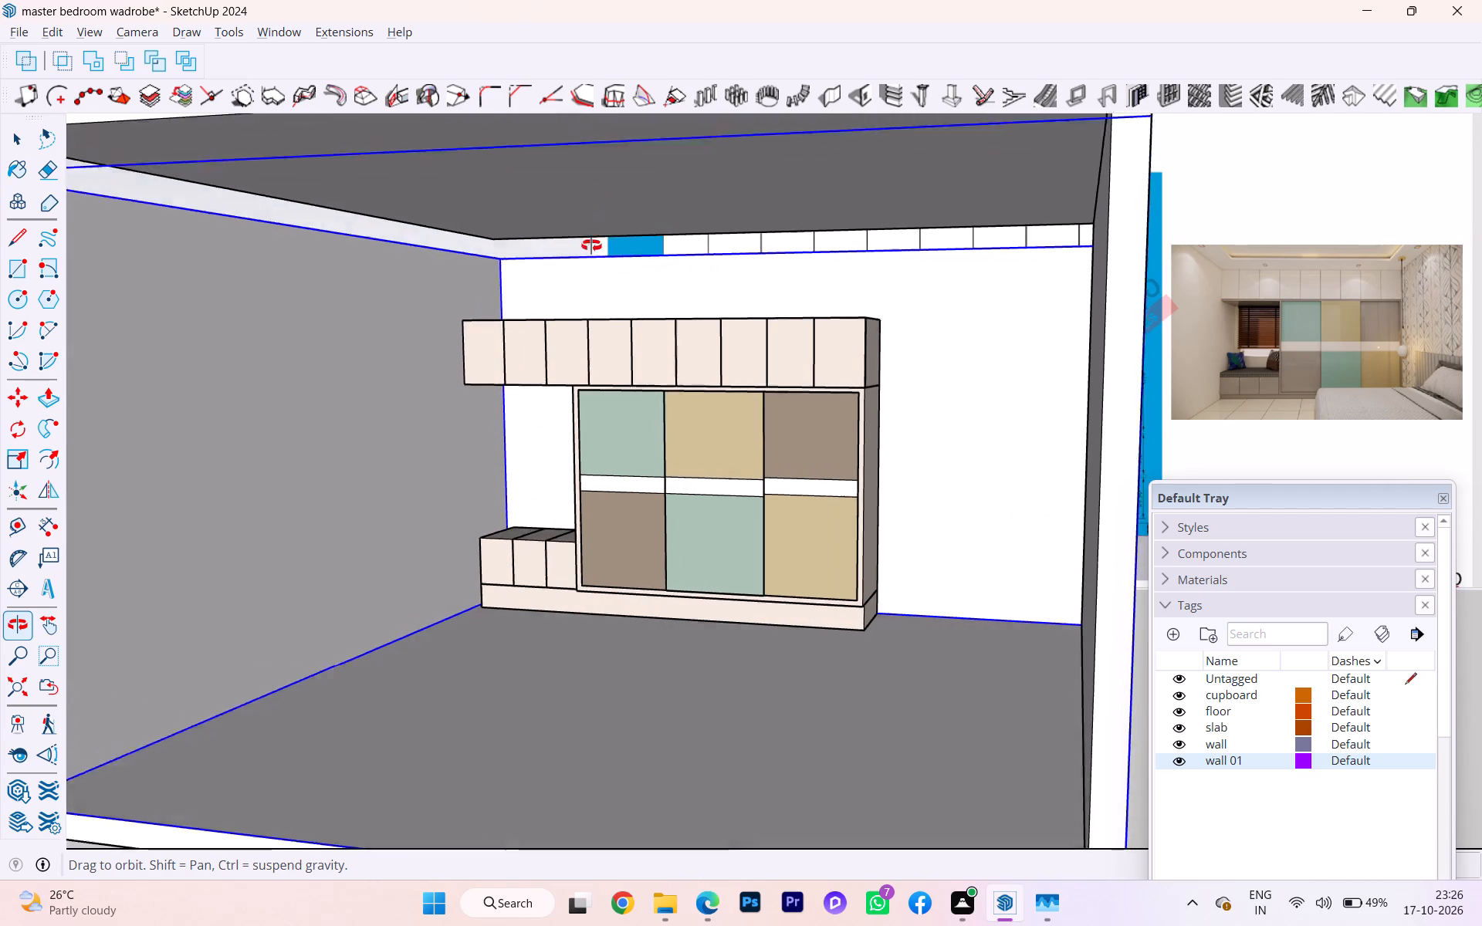
middle_click_drag(591, 245, 591, 248)
scroll(636, 286, "up", 2)
scroll(631, 358, "down", 5)
scroll(574, 361, "up", 3)
scroll(574, 360, "down", 2)
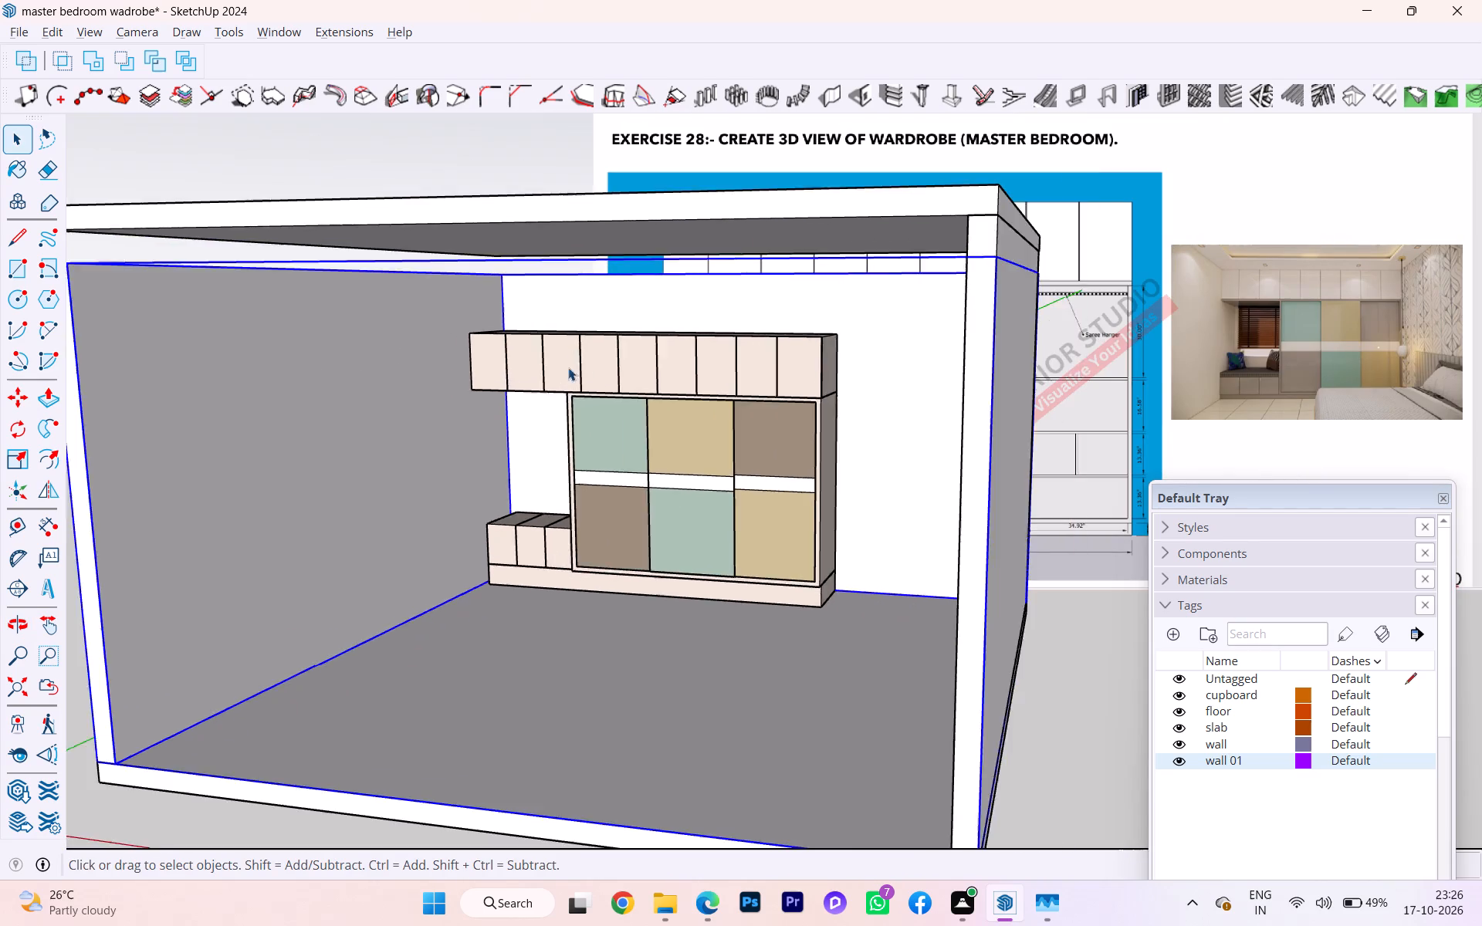
middle_click_drag(546, 378, 320, 339)
scroll(295, 407, "down", 1)
middle_click_drag(315, 416, 181, 479)
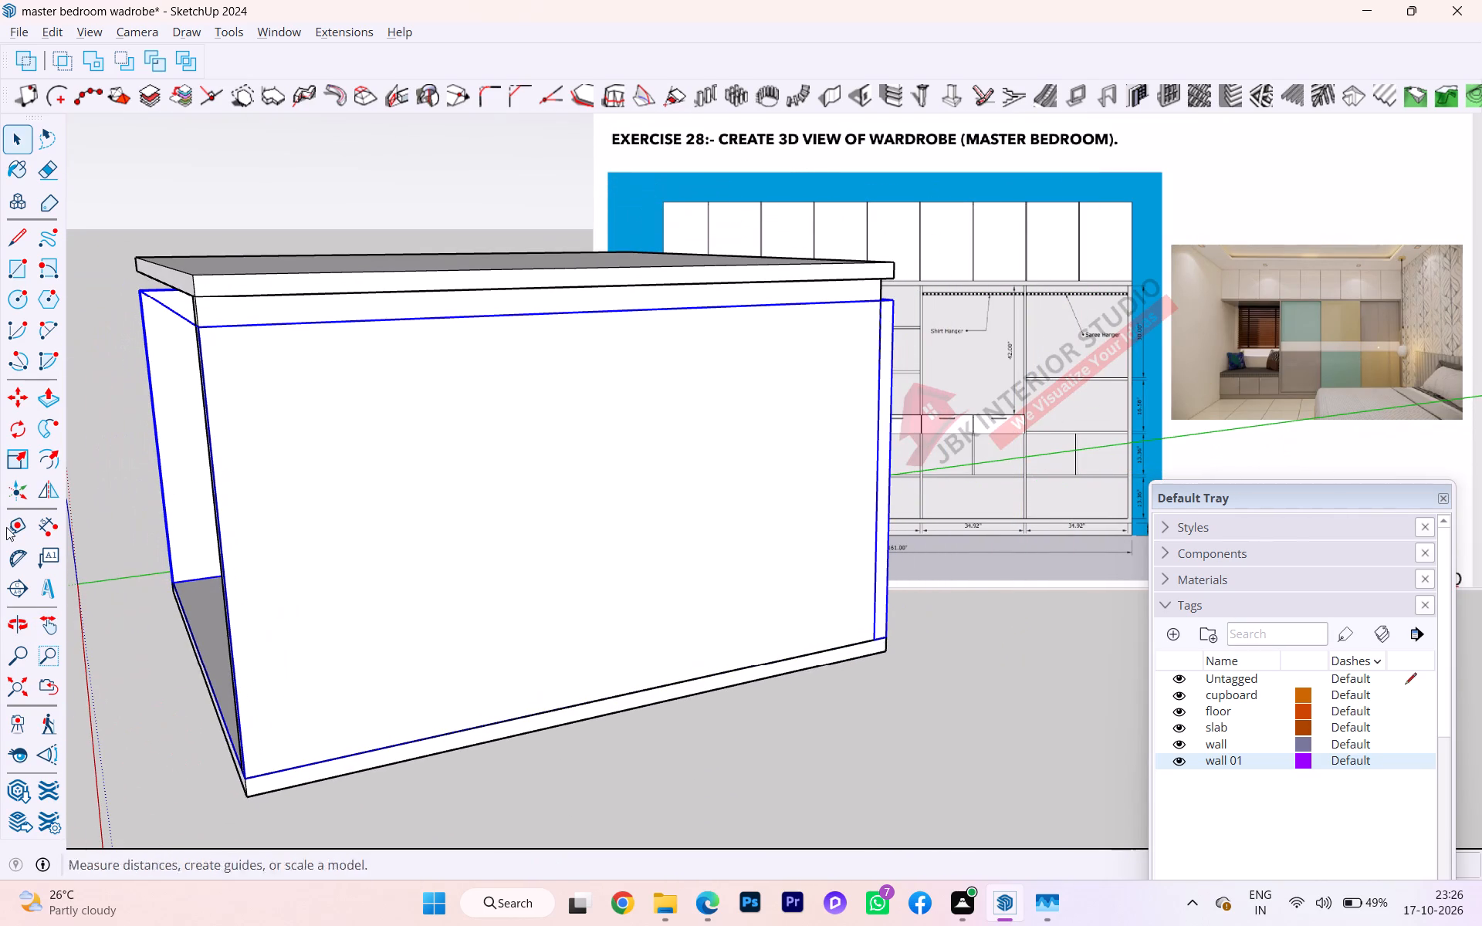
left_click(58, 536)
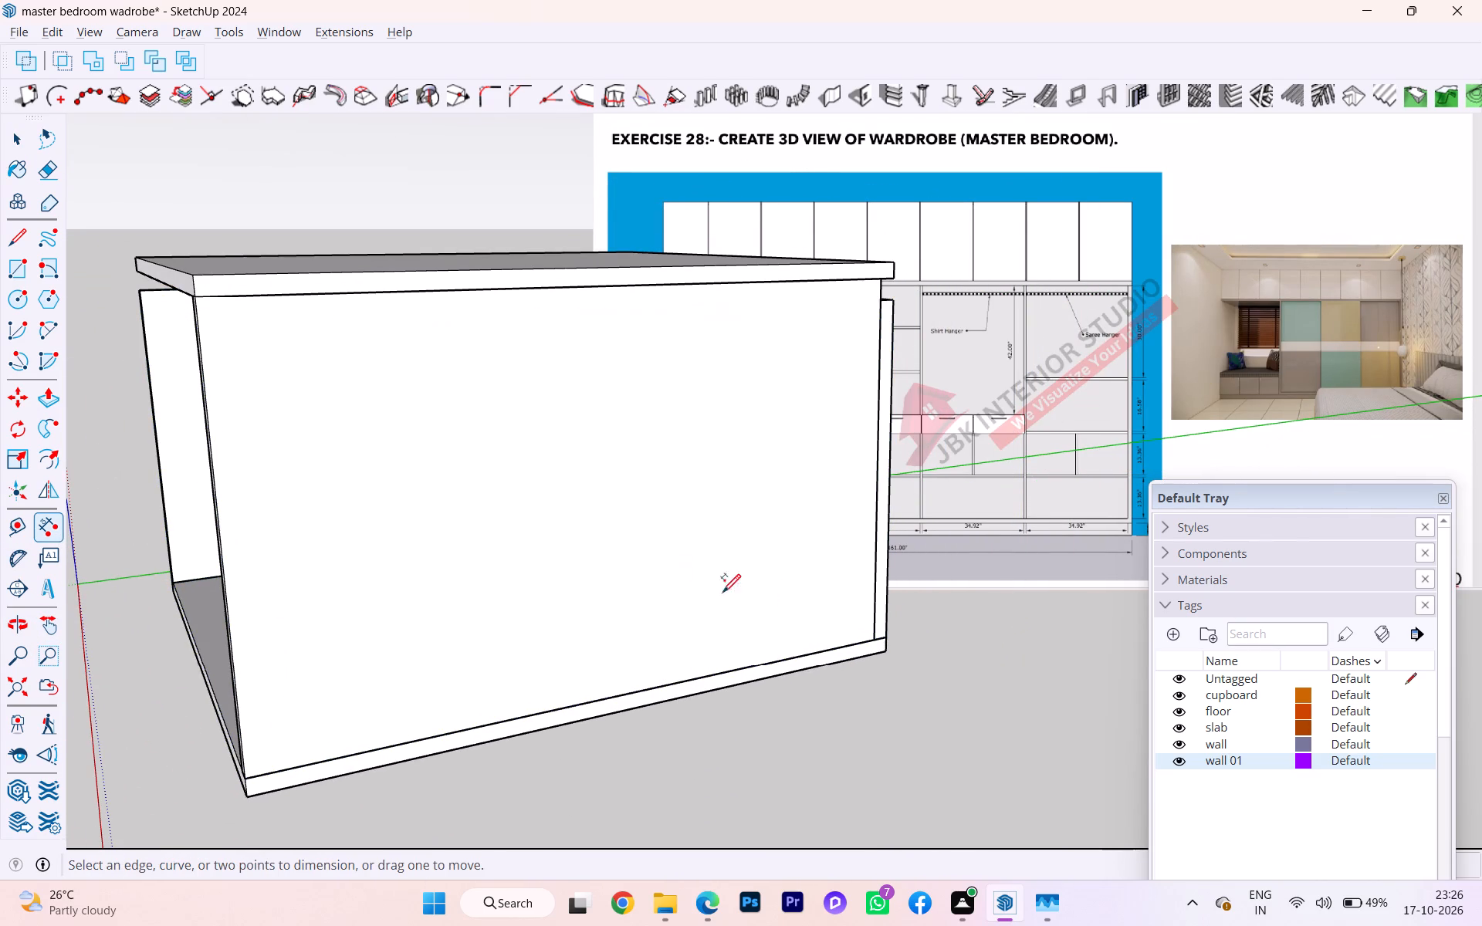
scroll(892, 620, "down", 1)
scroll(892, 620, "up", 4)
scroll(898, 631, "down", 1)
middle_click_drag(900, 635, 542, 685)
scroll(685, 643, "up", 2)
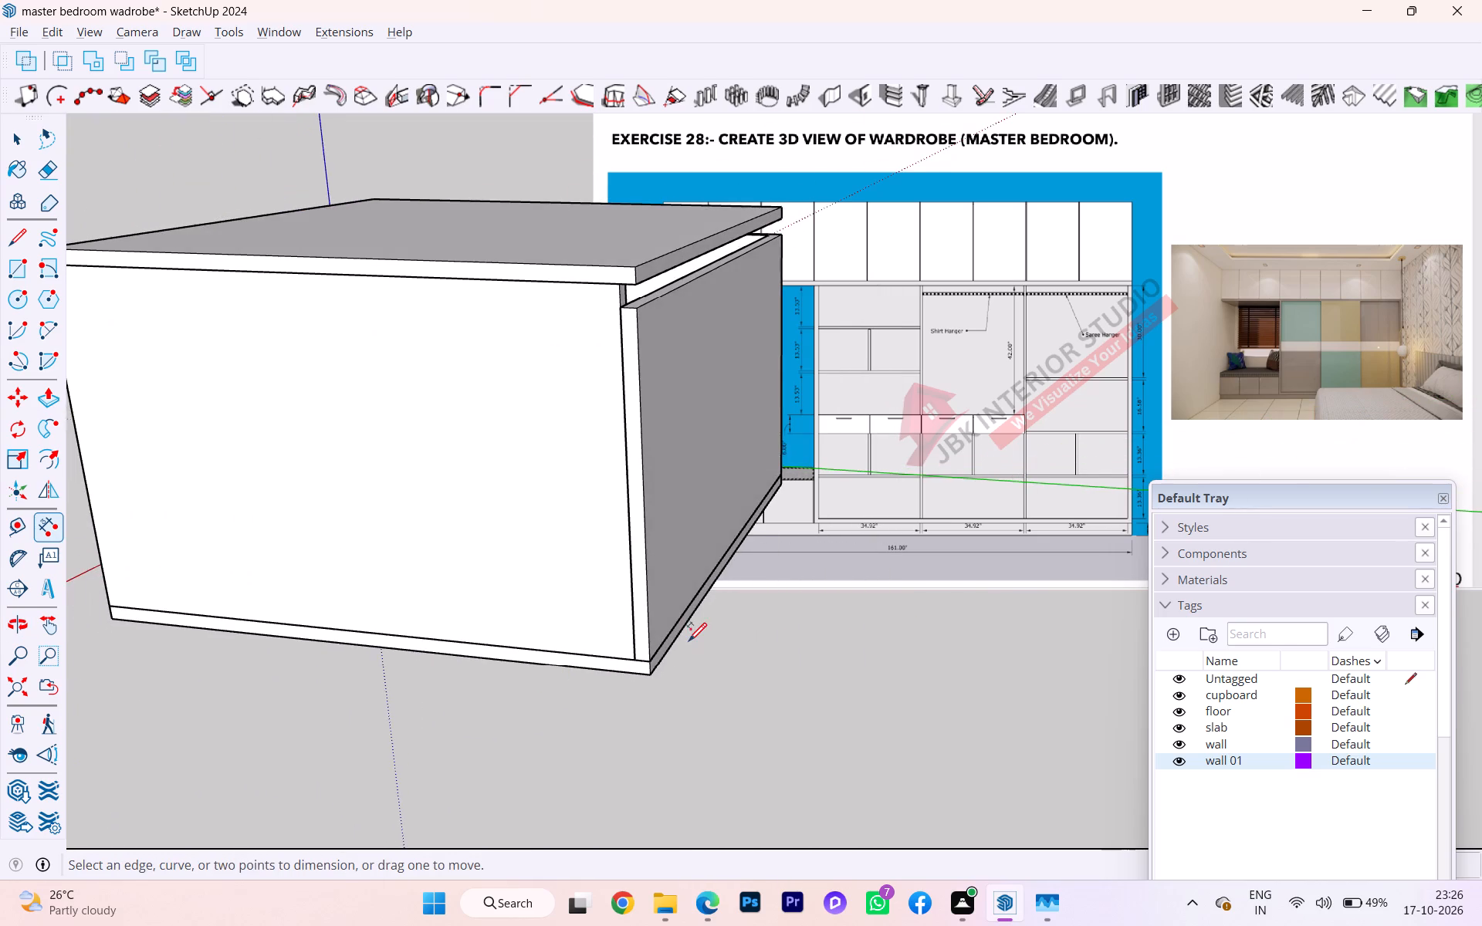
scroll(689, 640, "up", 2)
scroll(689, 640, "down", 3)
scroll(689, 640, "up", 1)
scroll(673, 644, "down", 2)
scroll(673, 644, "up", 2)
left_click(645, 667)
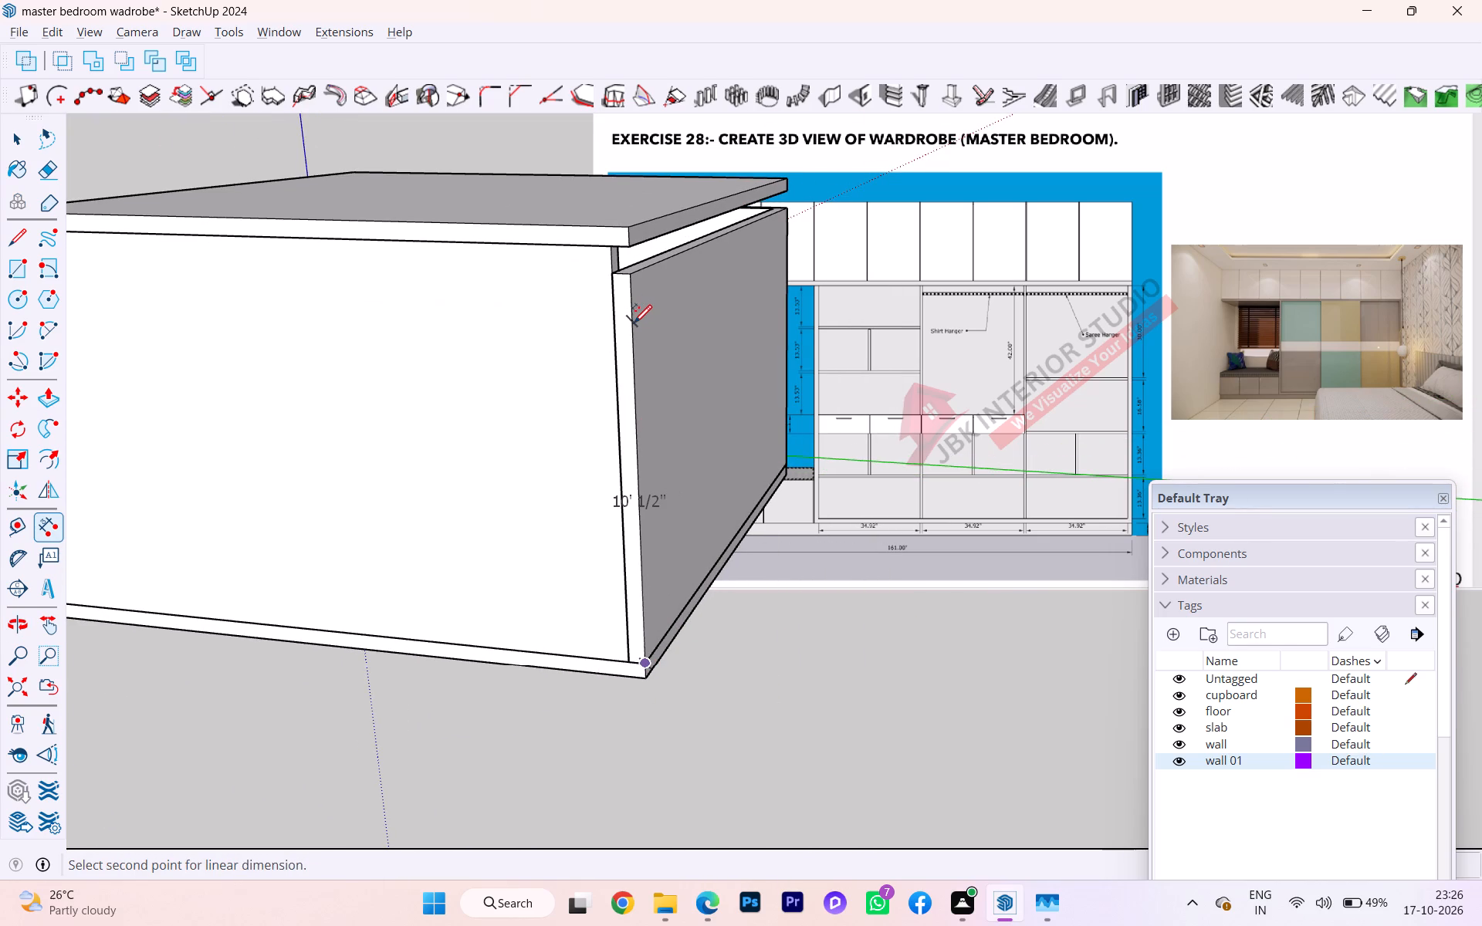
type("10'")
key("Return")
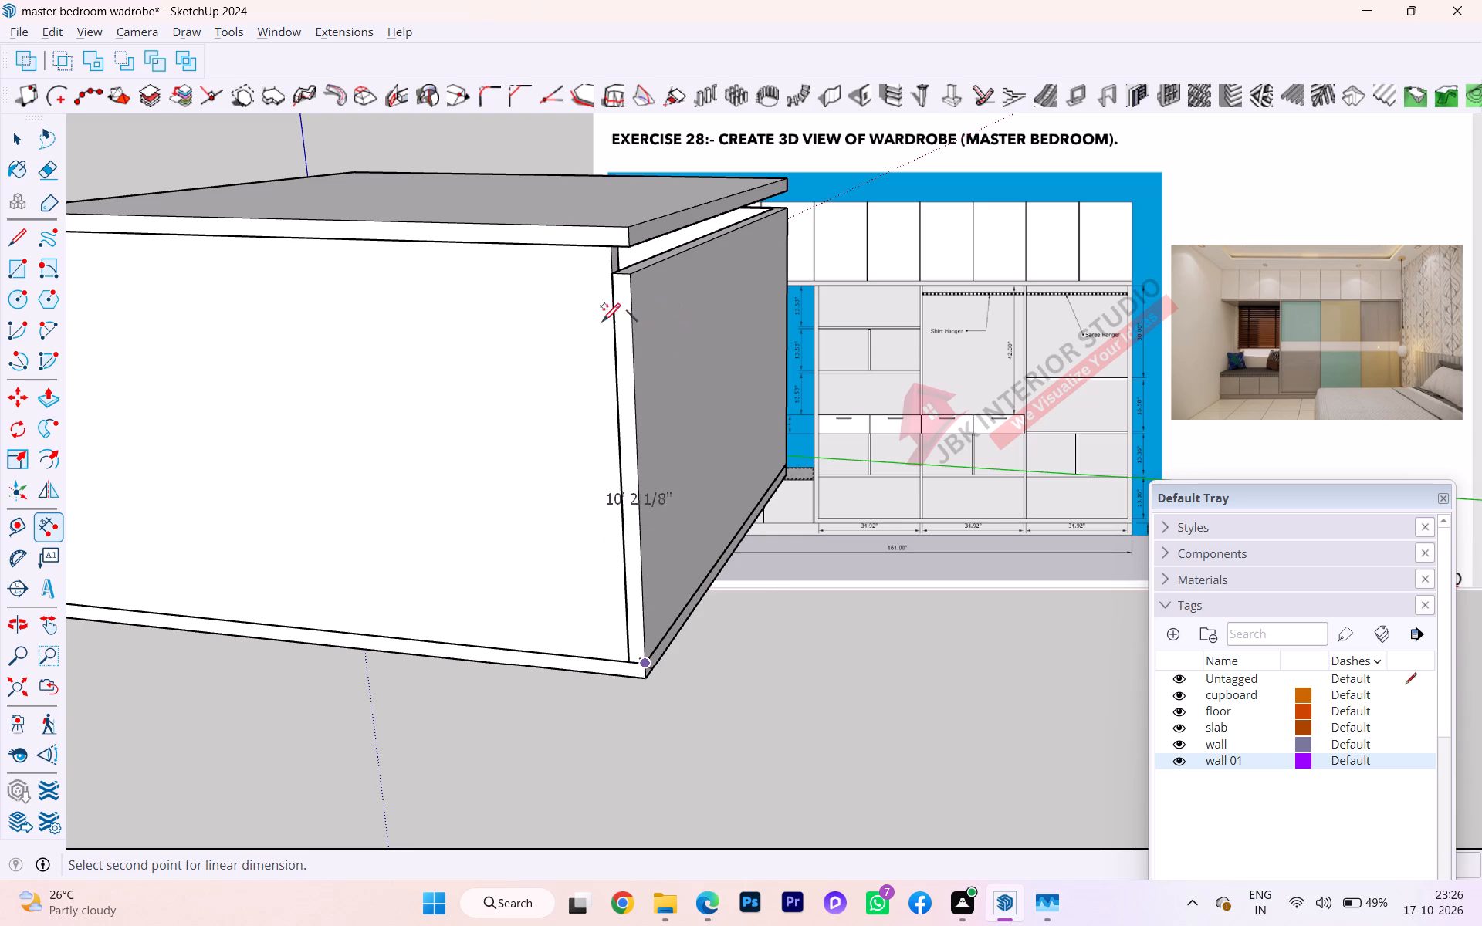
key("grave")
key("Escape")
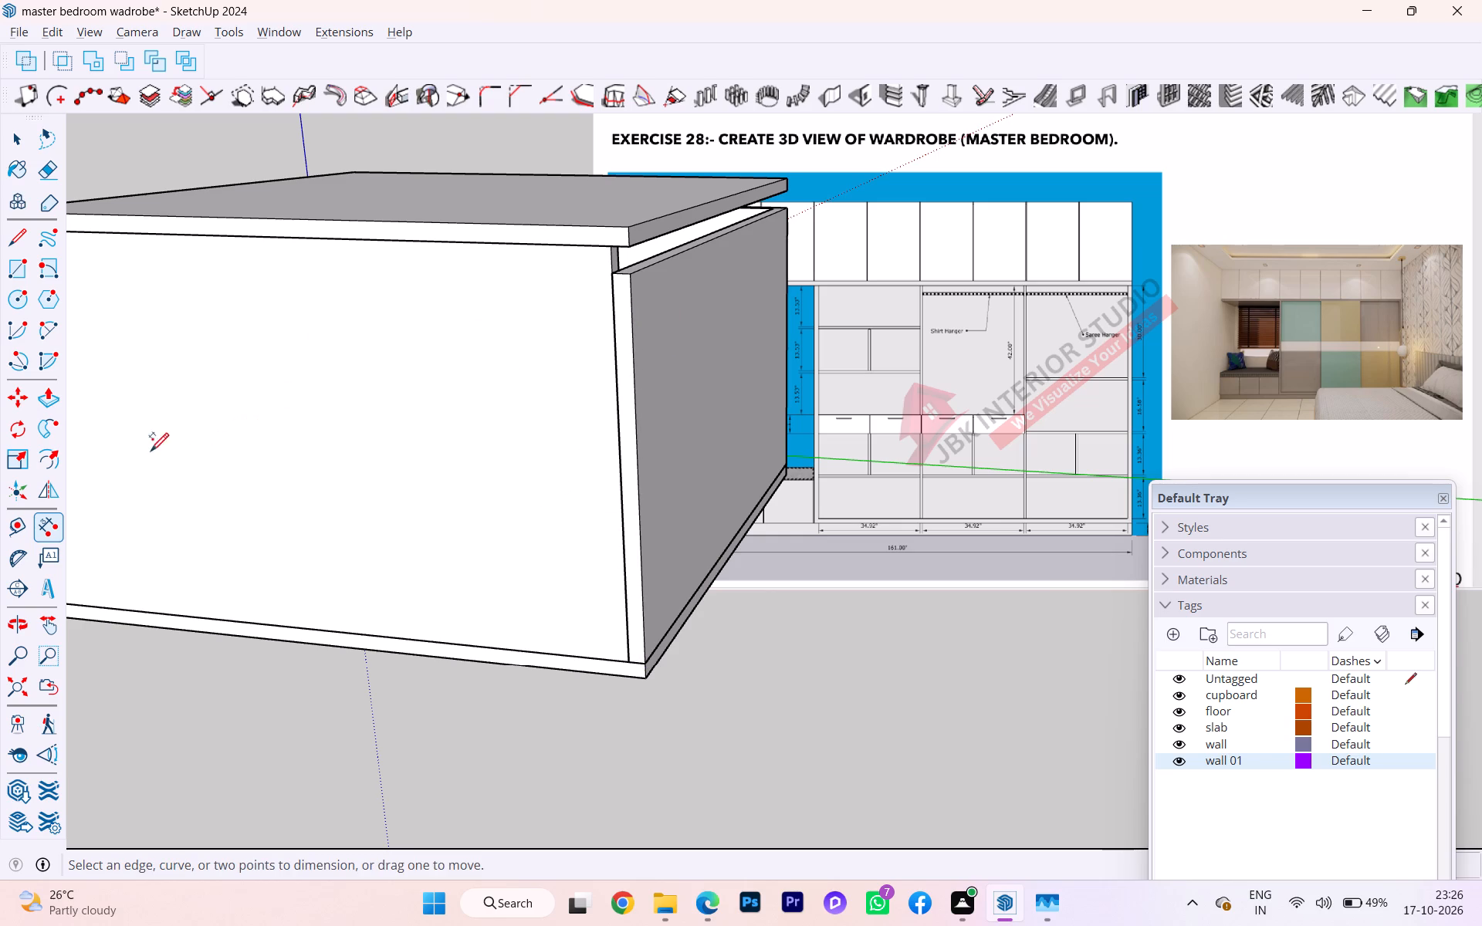
Place a horizontal guide 10' above the bottom edge of the room's outer wall.
left_click(11, 528)
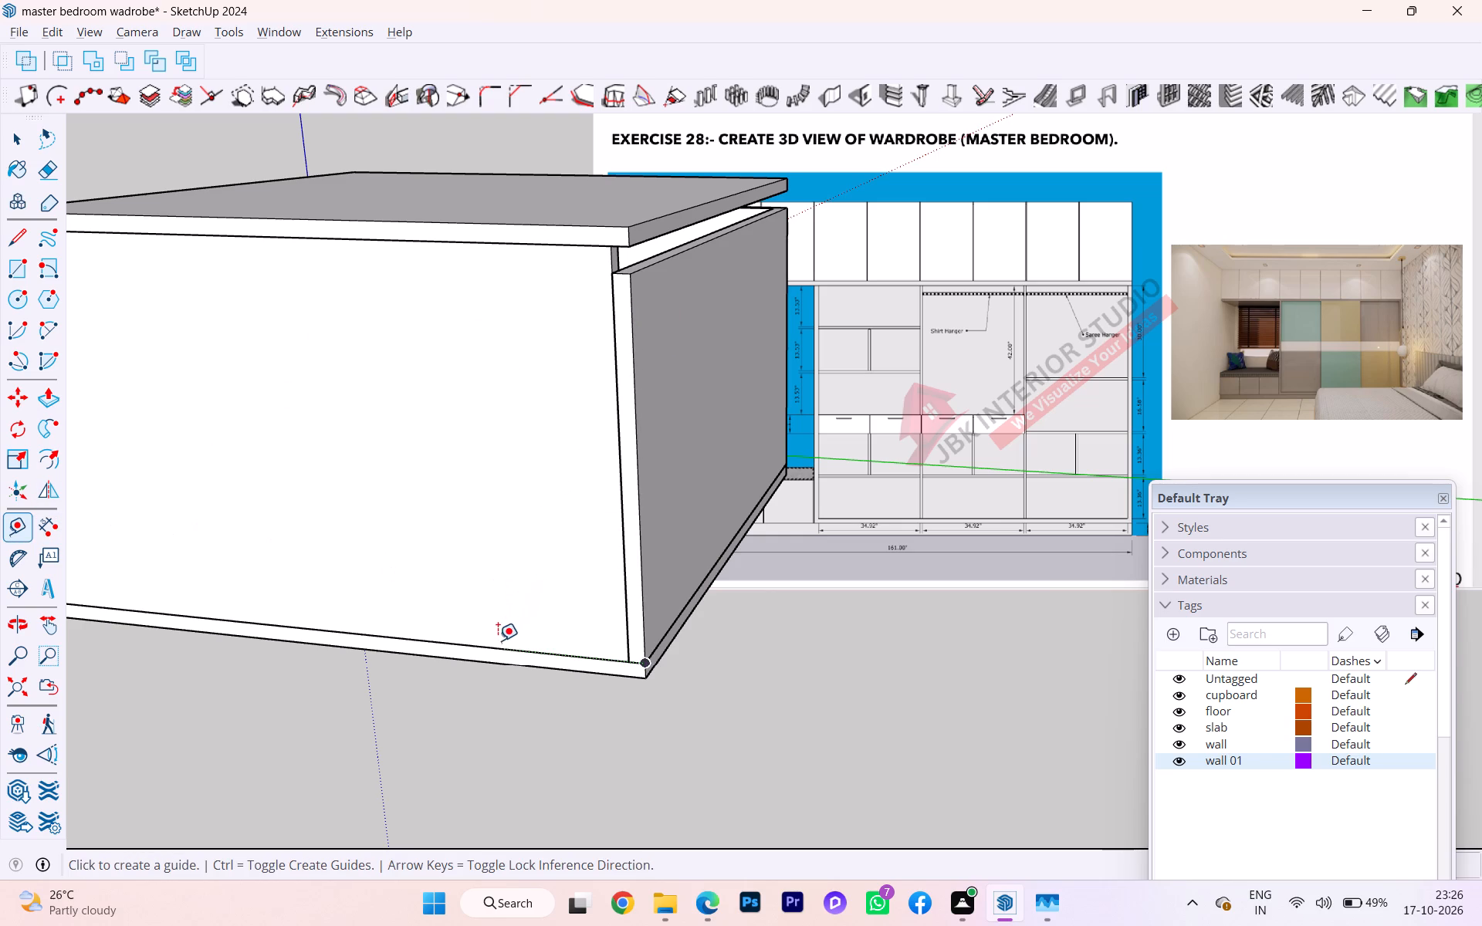
left_click(492, 651)
type("10'")
key("Return")
key("space")
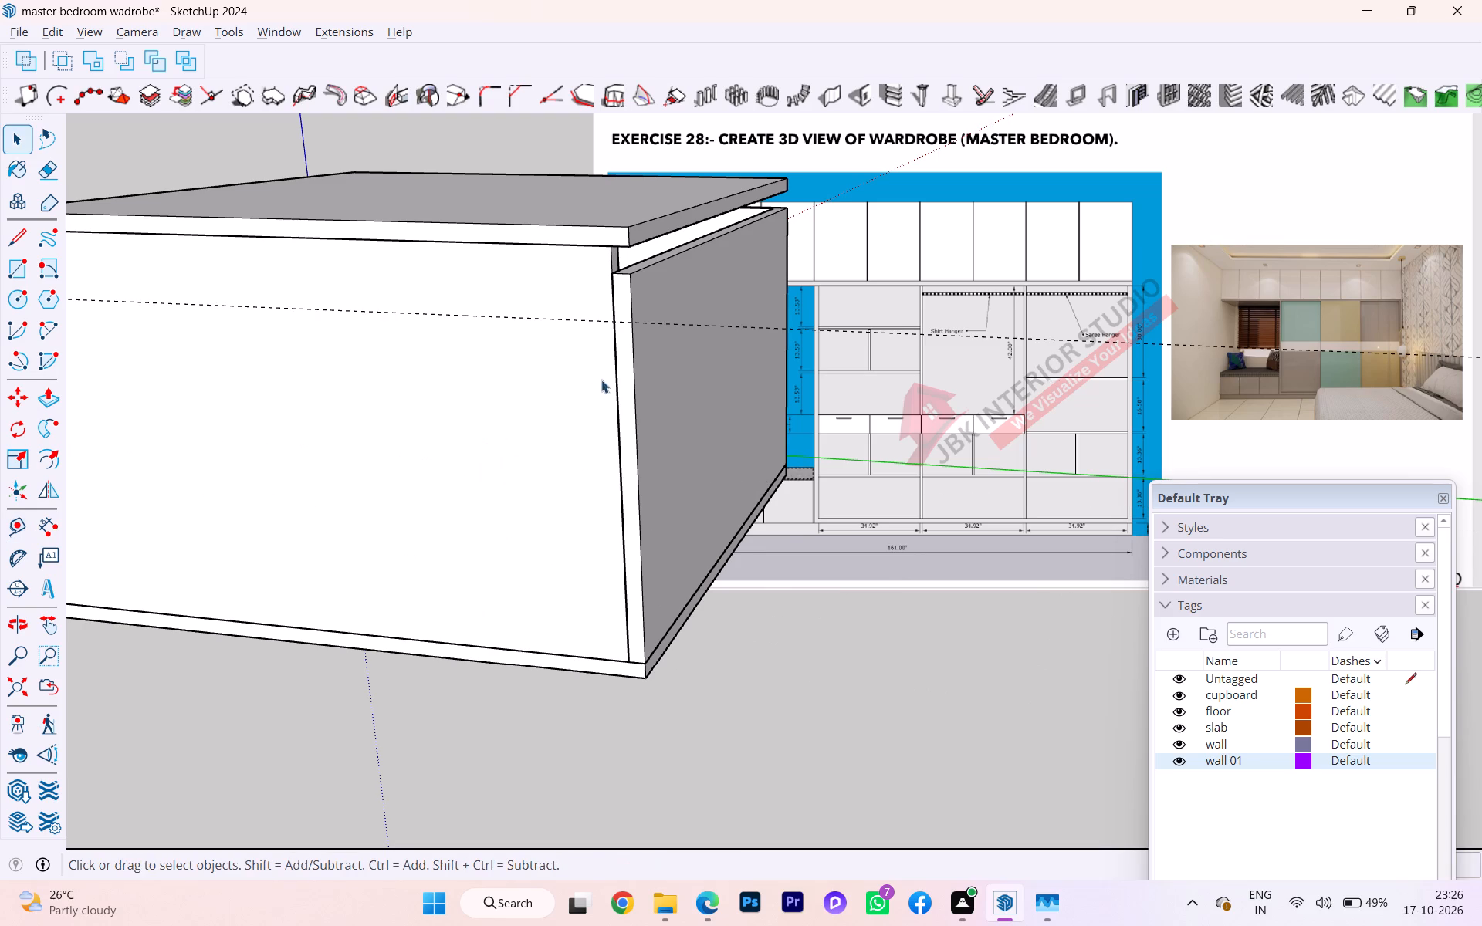
Push the top face of the L-shaped room walls down to the 10' guide line.
scroll(711, 198, "up", 3)
scroll(595, 343, "down", 1)
middle_click_drag(595, 343, 604, 381)
scroll(604, 381, "up", 5)
left_click(609, 373)
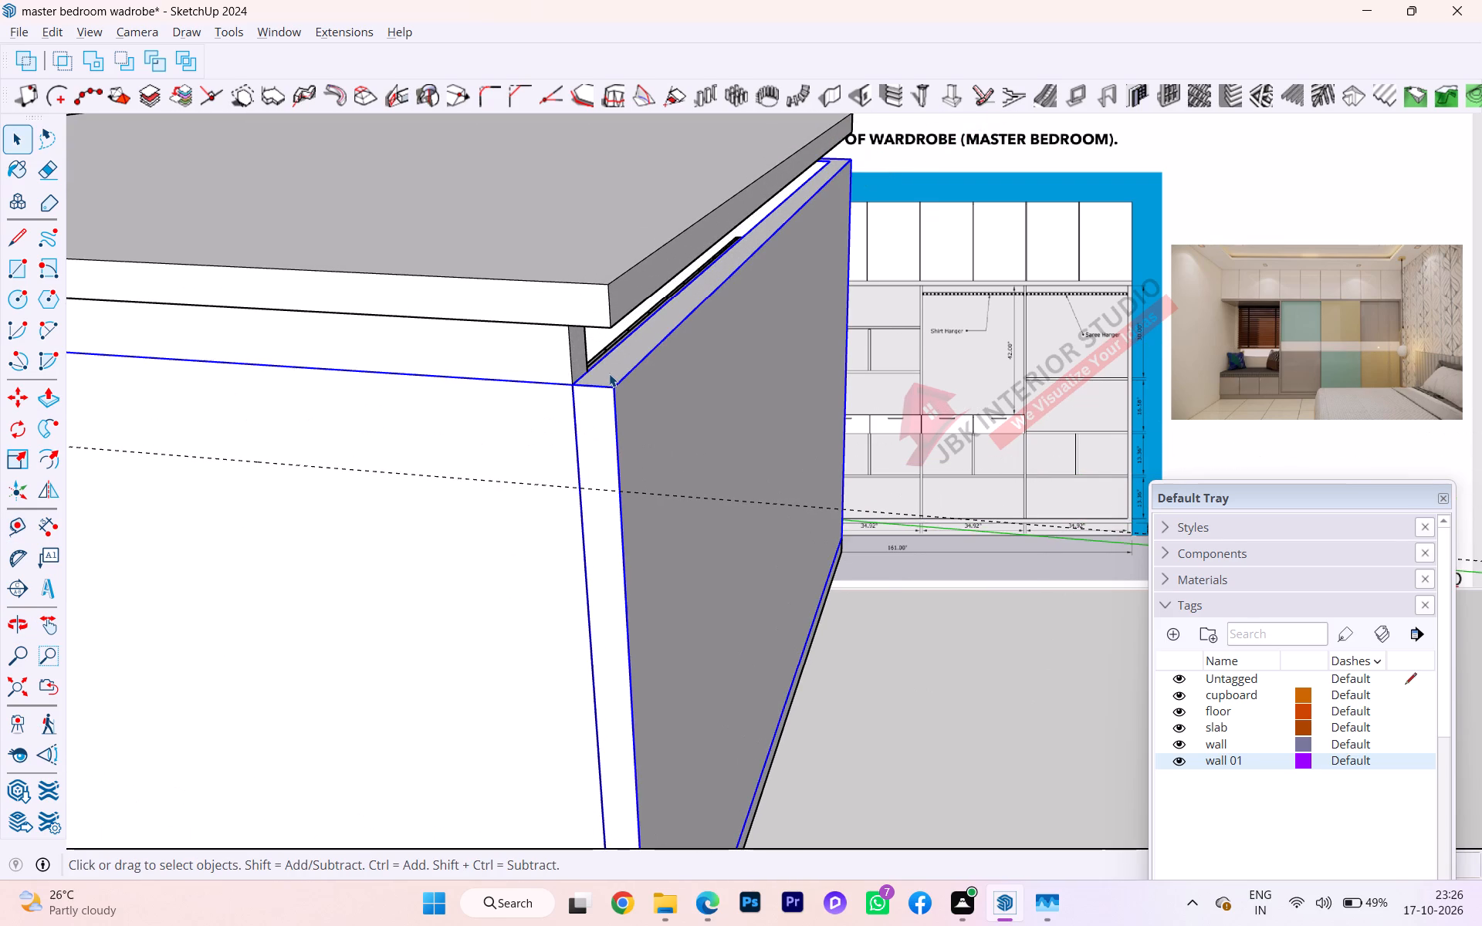
double_click(609, 373)
left_click(607, 369)
key("p")
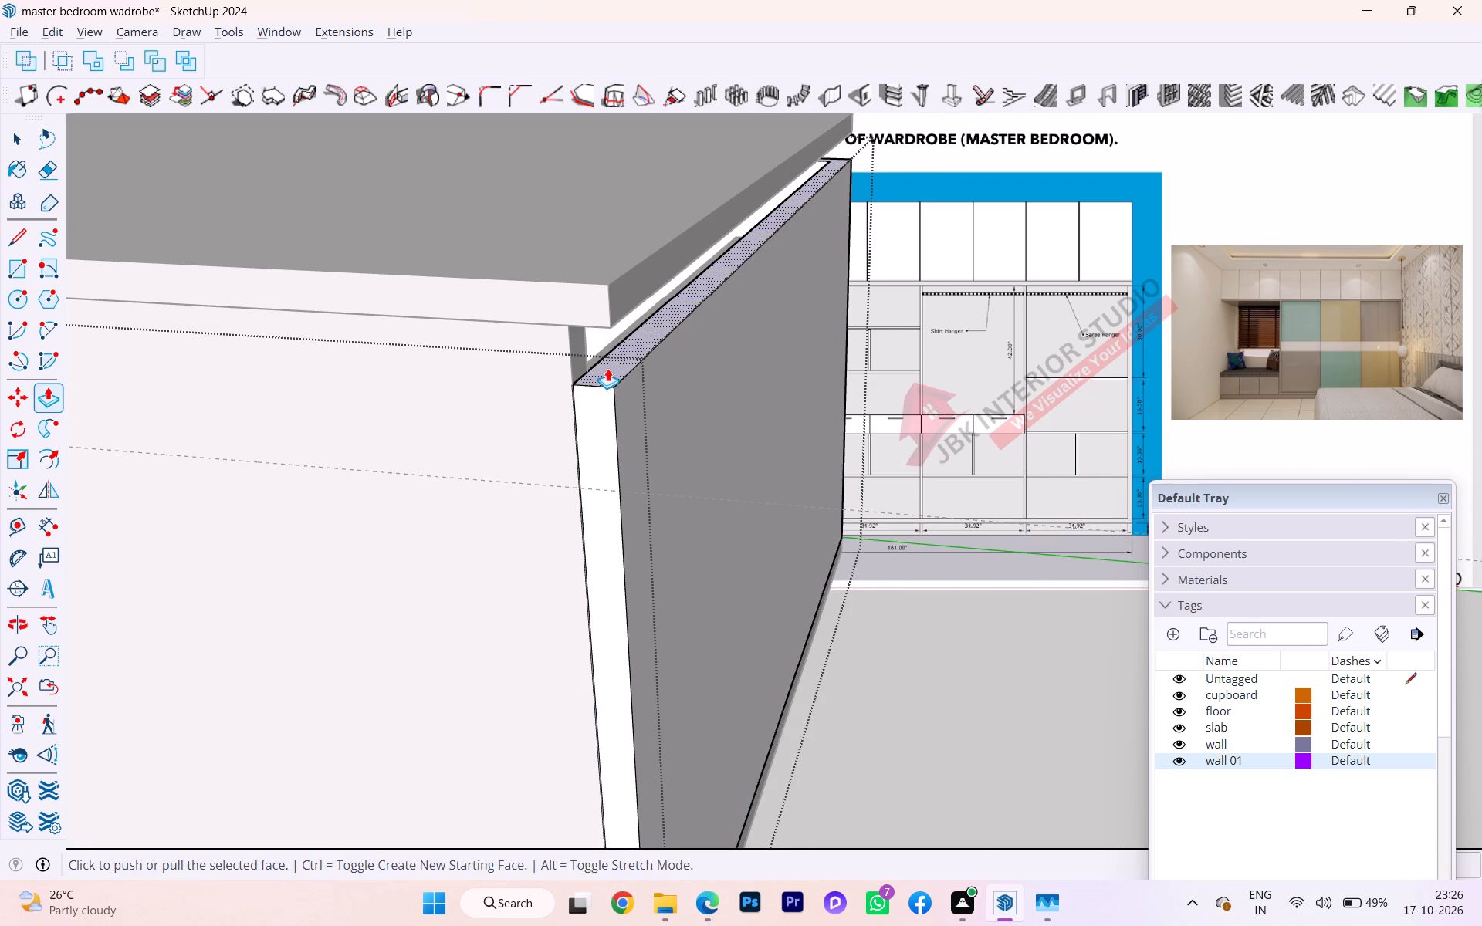
left_click(607, 368)
left_click(540, 476)
key("space")
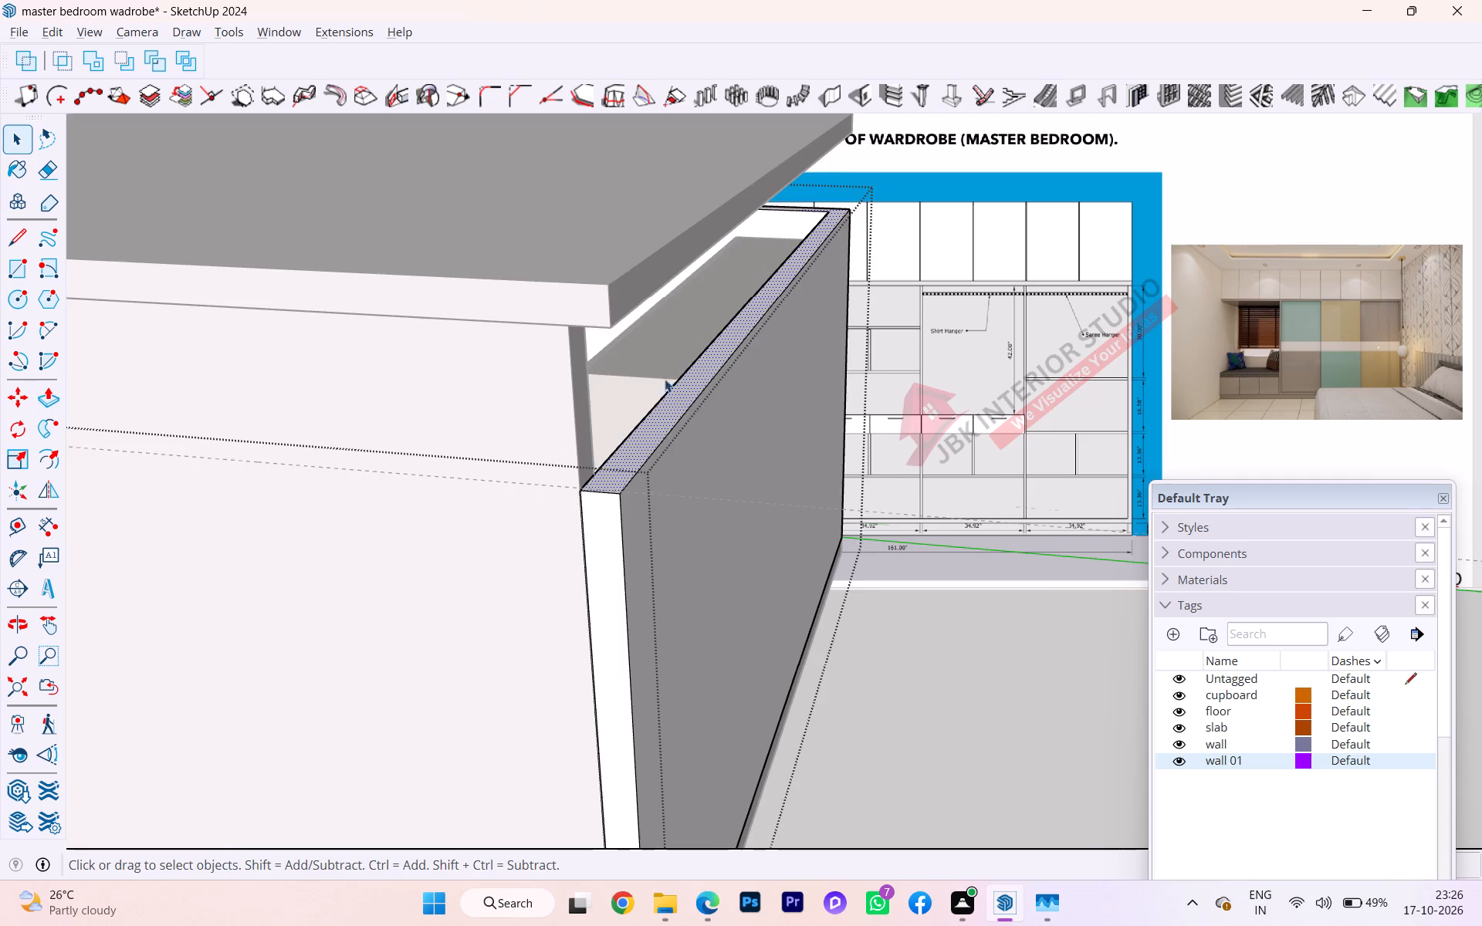
Turn off the visibility of the slab tag.
scroll(671, 377, "down", 4)
middle_click_drag(664, 361, 447, 317)
key("space")
scroll(448, 319, "down", 1)
middle_click_drag(455, 321, 940, 320)
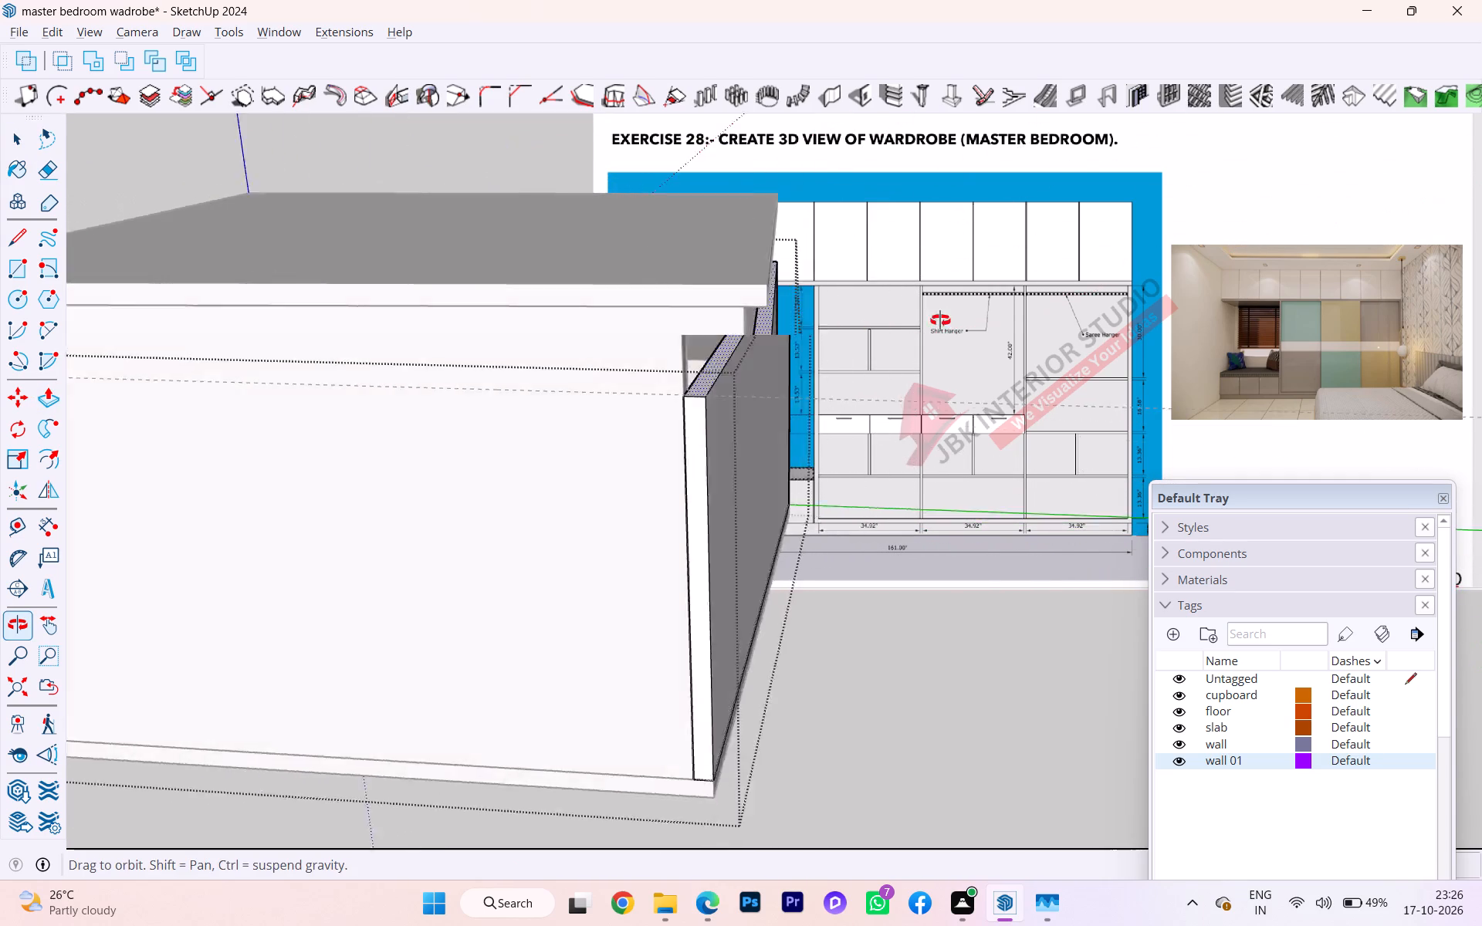
middle_click_drag(940, 320, 1044, 312)
scroll(503, 372, "down", 1)
middle_click_drag(503, 372, 596, 392)
key("space")
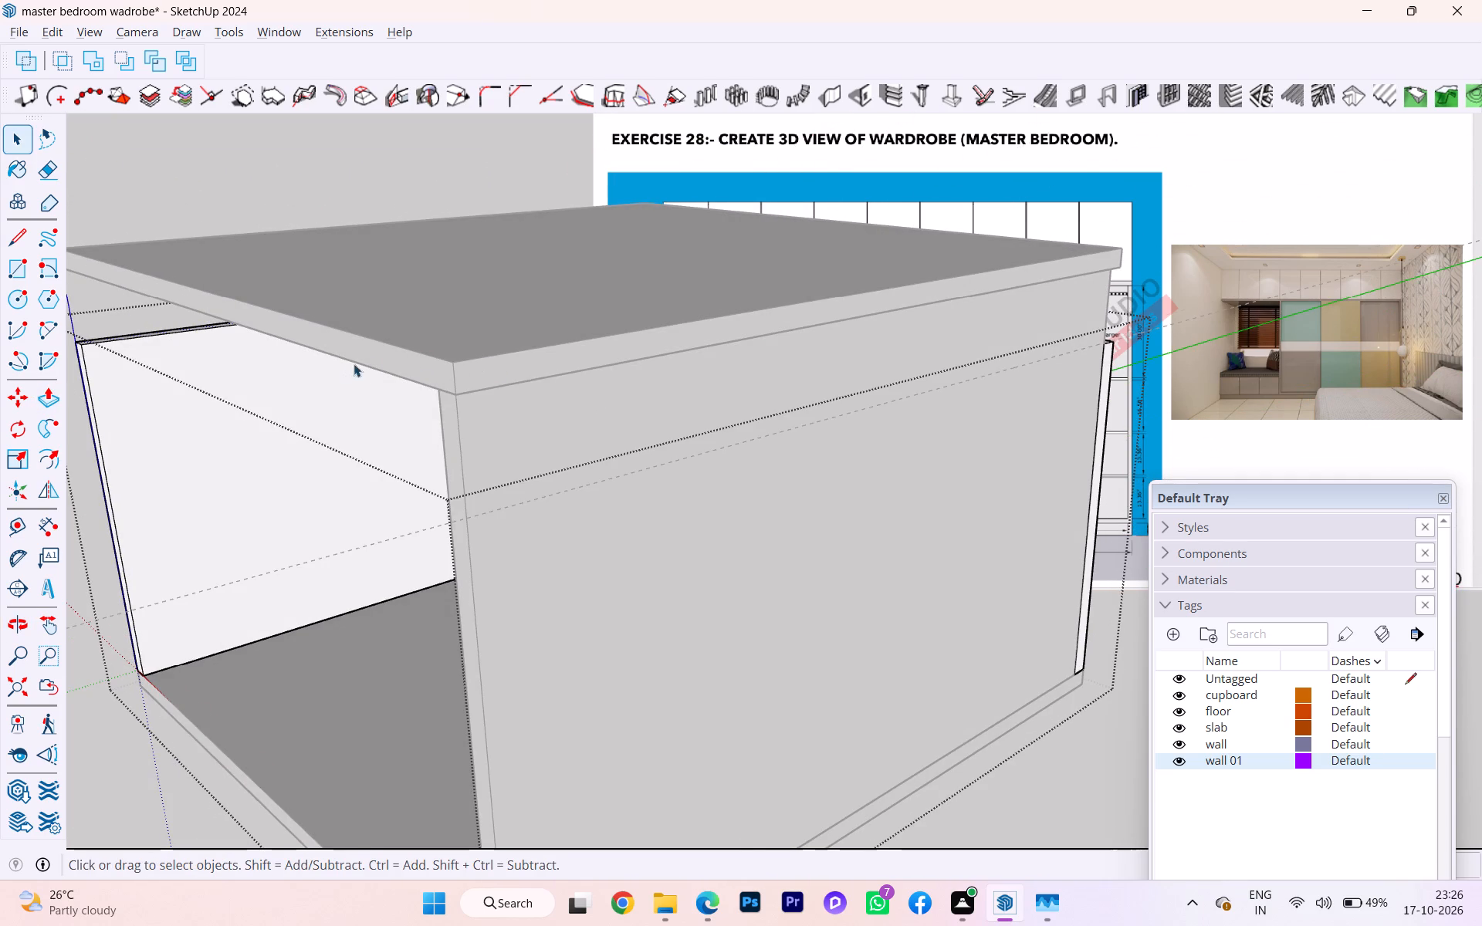
middle_click_drag(375, 365, 582, 317)
scroll(382, 366, "down", 1)
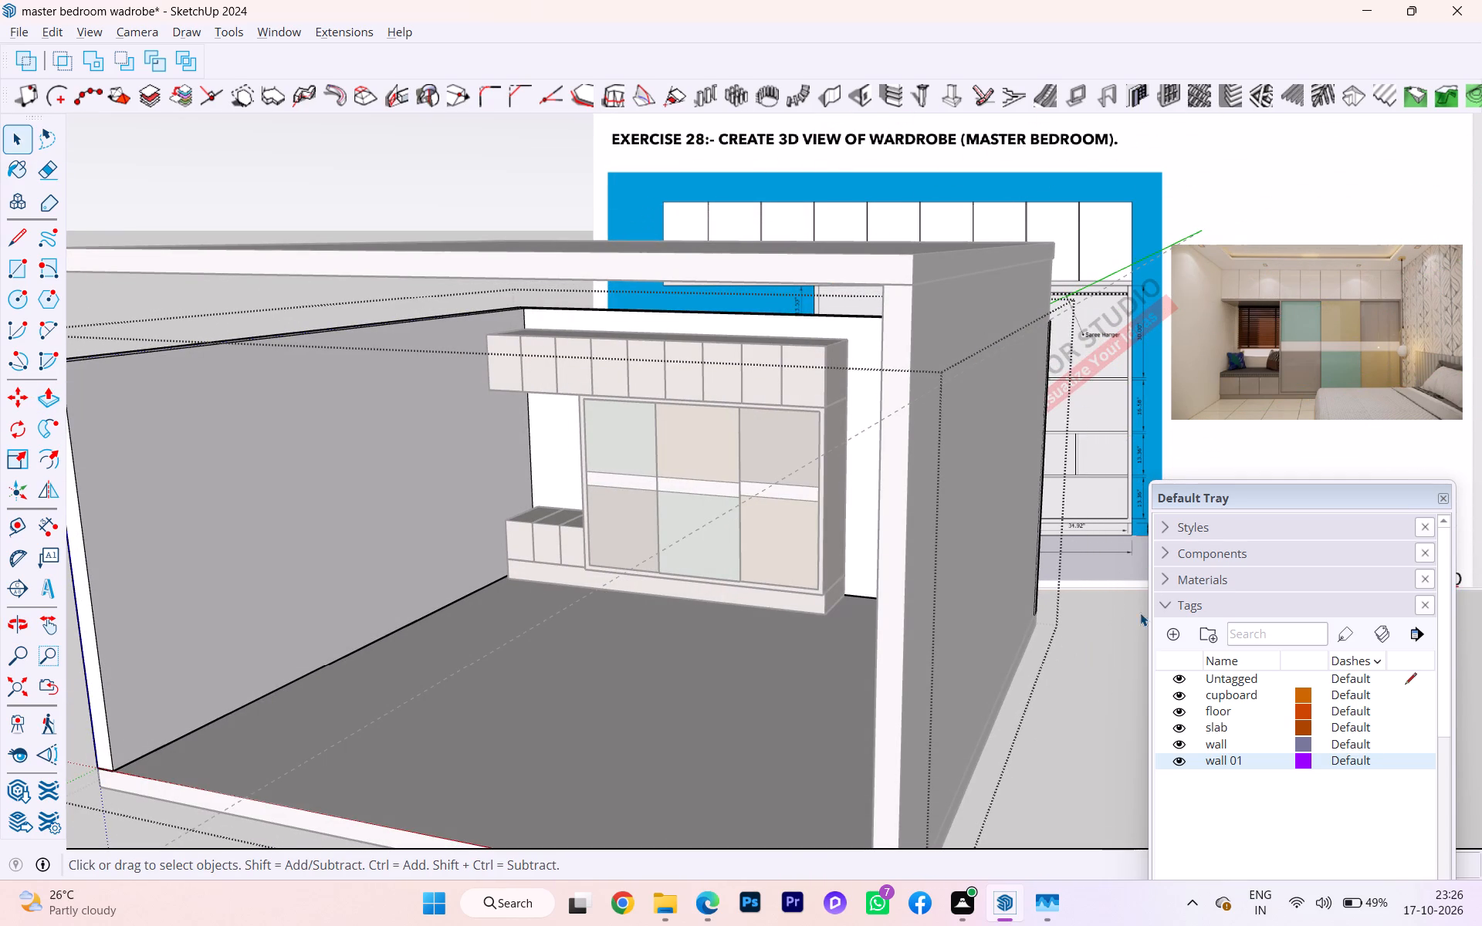
left_click(1182, 729)
Push the top face of the separate side wall down to the 10' guide line, level with the adjoining wall.
scroll(940, 416, "down", 1)
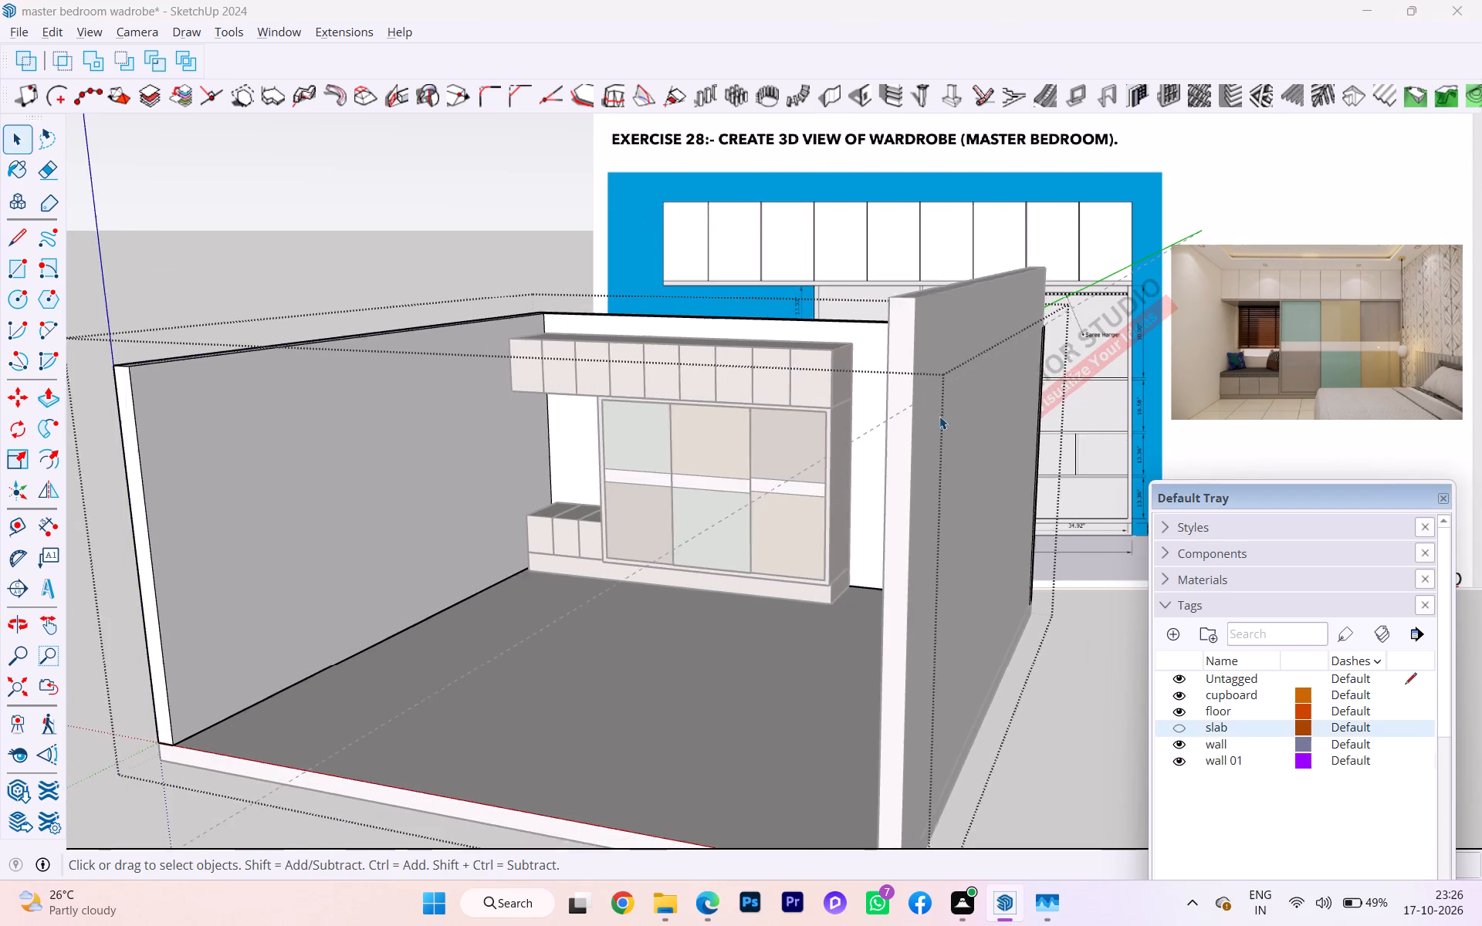
scroll(939, 416, "down", 1)
middle_click_drag(936, 416, 528, 536)
scroll(929, 442, "up", 2)
scroll(949, 433, "down", 4)
middle_click_drag(892, 466, 718, 531)
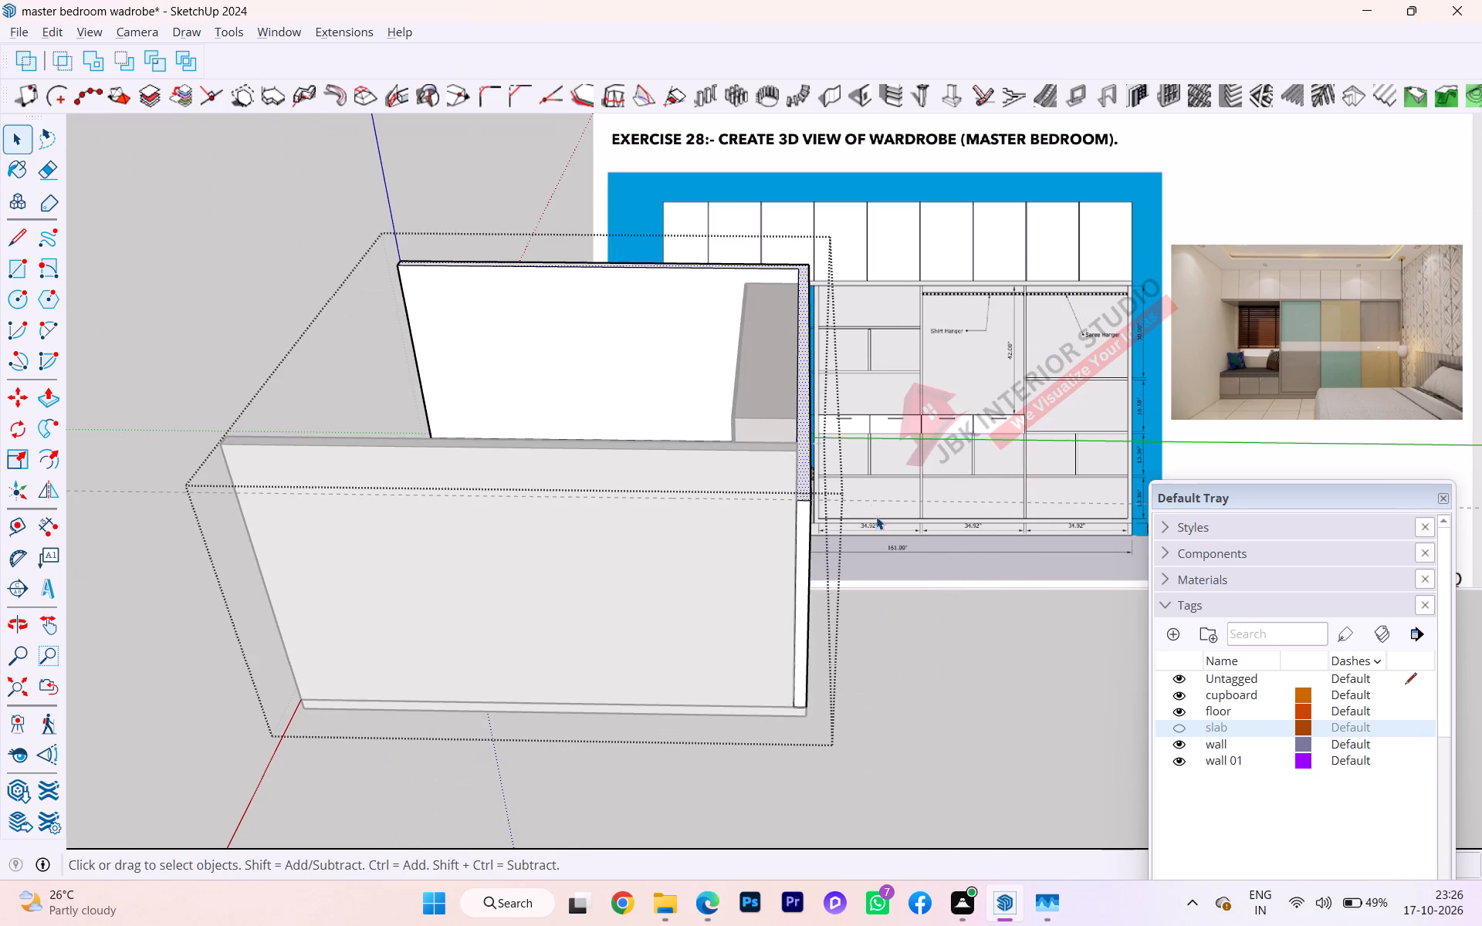
left_click(878, 530)
scroll(762, 434, "down", 1)
middle_click_drag(762, 434, 596, 480)
scroll(661, 454, "up", 2)
scroll(661, 454, "down", 3)
scroll(661, 454, "up", 5)
scroll(642, 461, "down", 2)
scroll(642, 461, "up", 5)
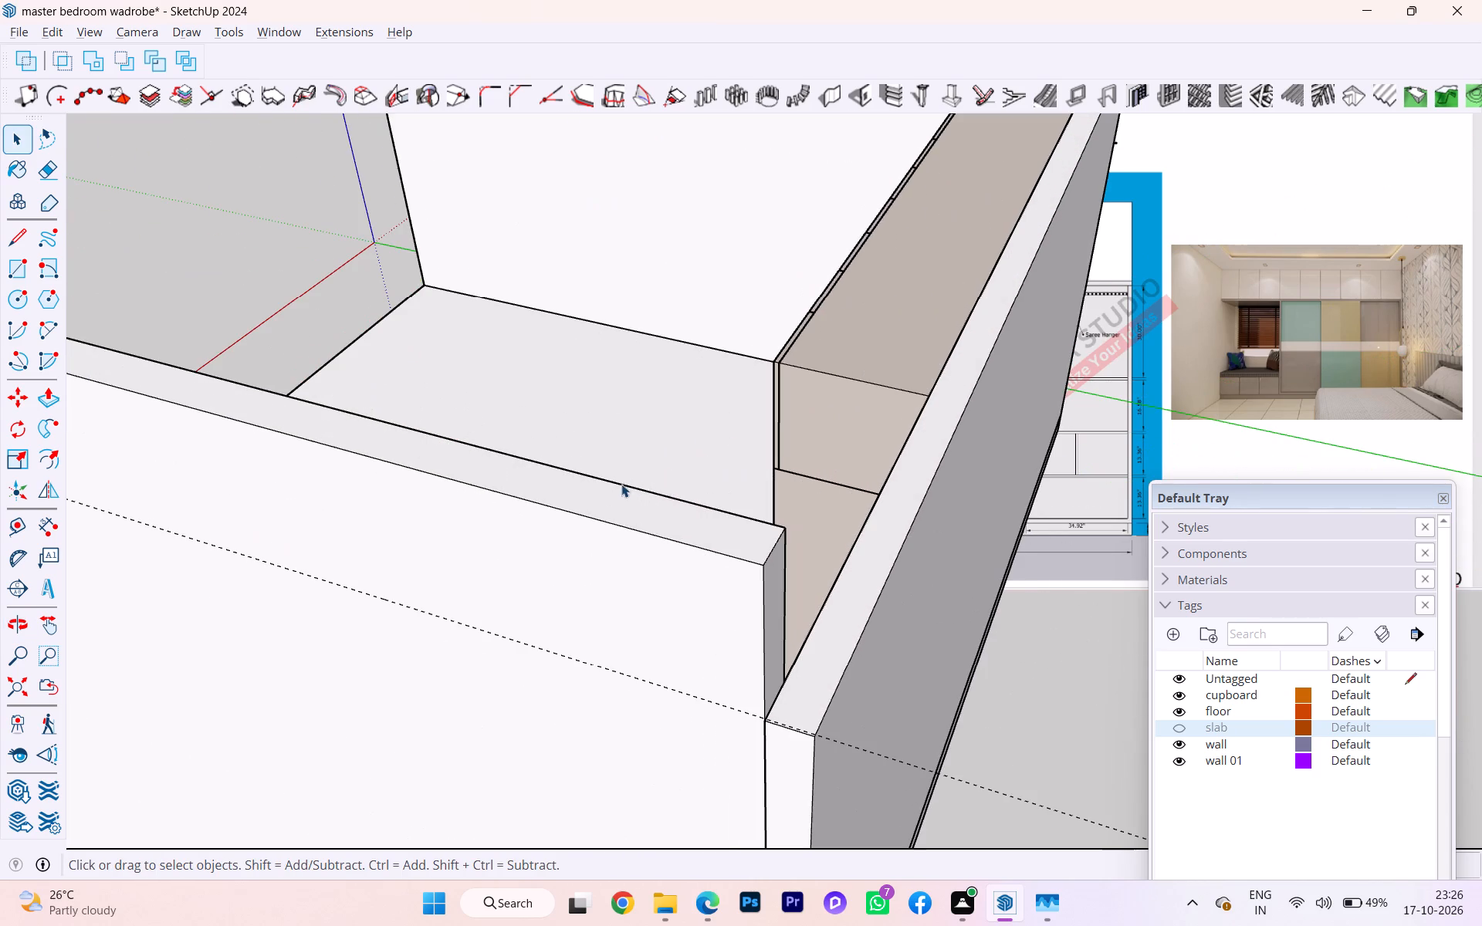
triple_click(614, 492)
left_click(618, 498)
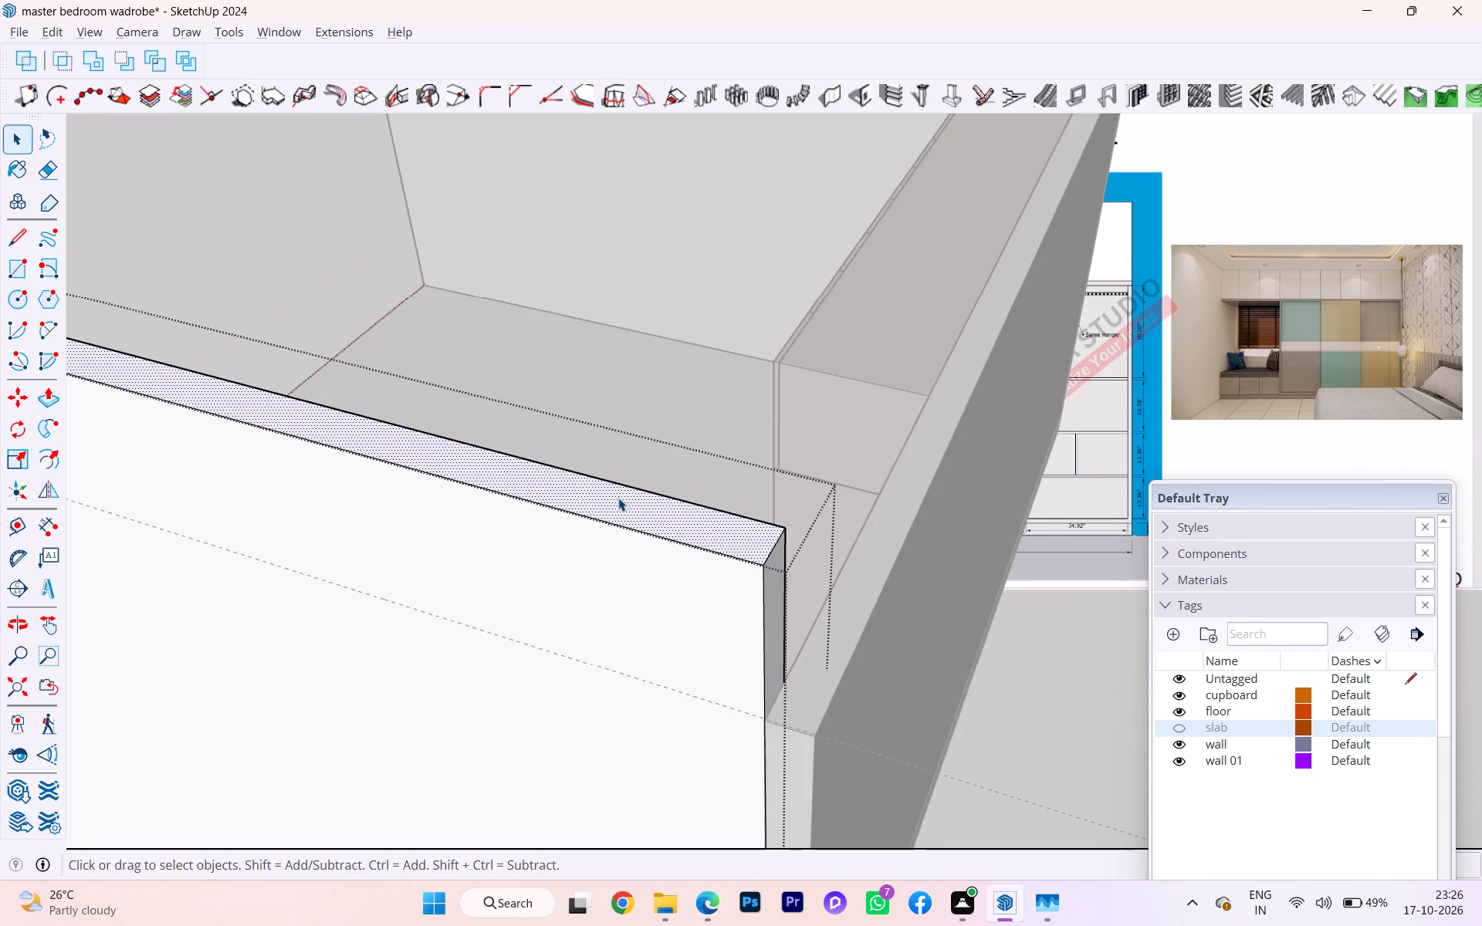
key("p")
left_click(618, 498)
left_click_drag(843, 591, 790, 542)
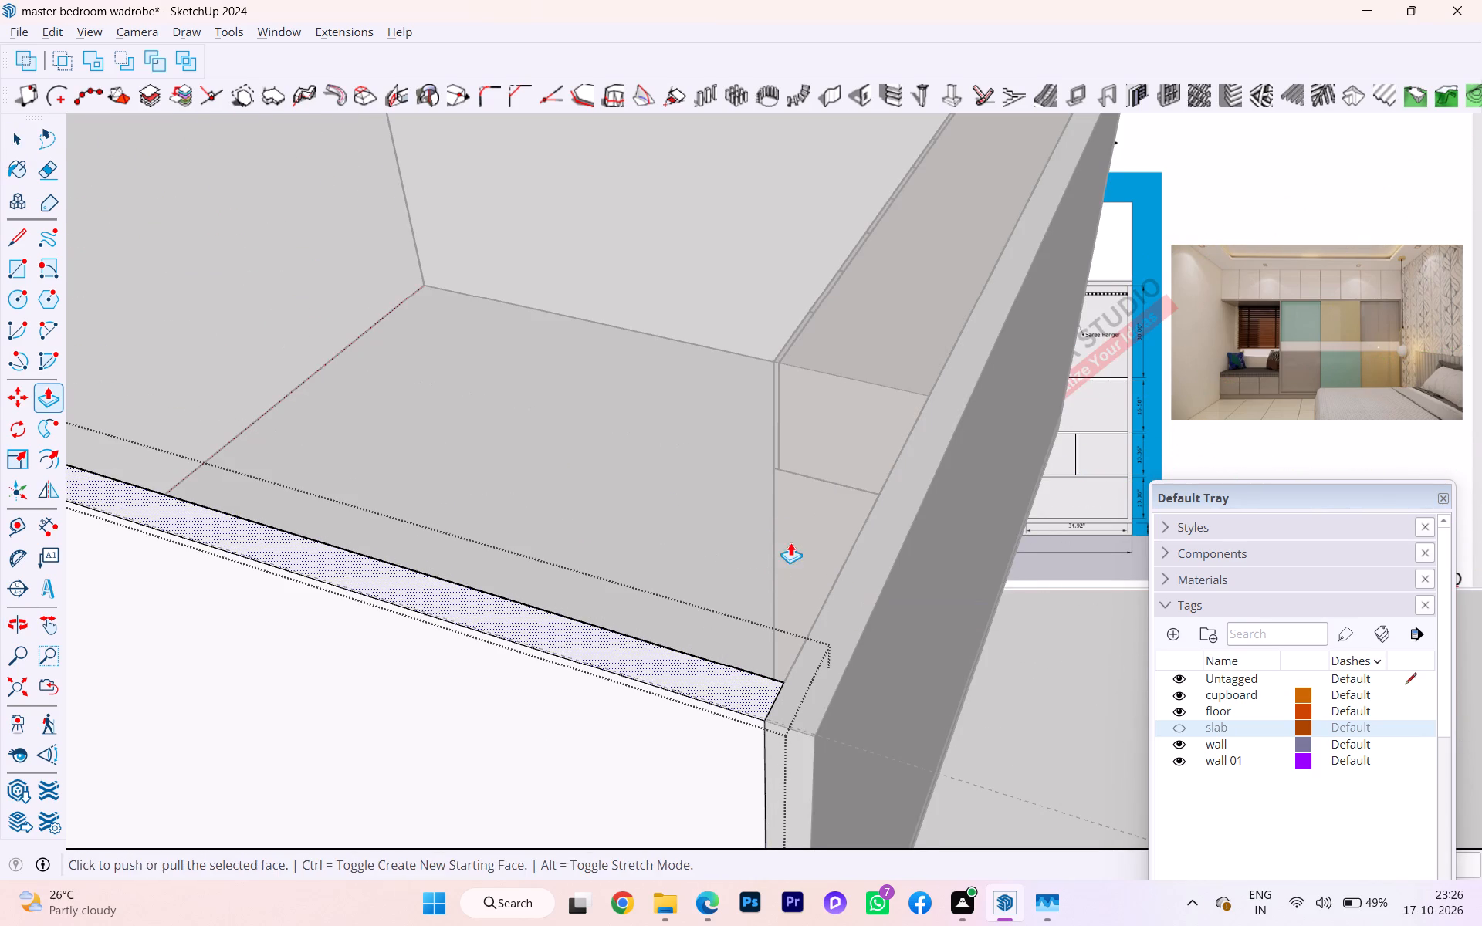
left_click_drag(790, 542, 804, 556)
key("space")
scroll(430, 299, "down", 3)
scroll(430, 298, "up", 1)
scroll(438, 297, "down", 5)
scroll(574, 331, "up", 3)
scroll(577, 333, "down", 1)
left_click(828, 648)
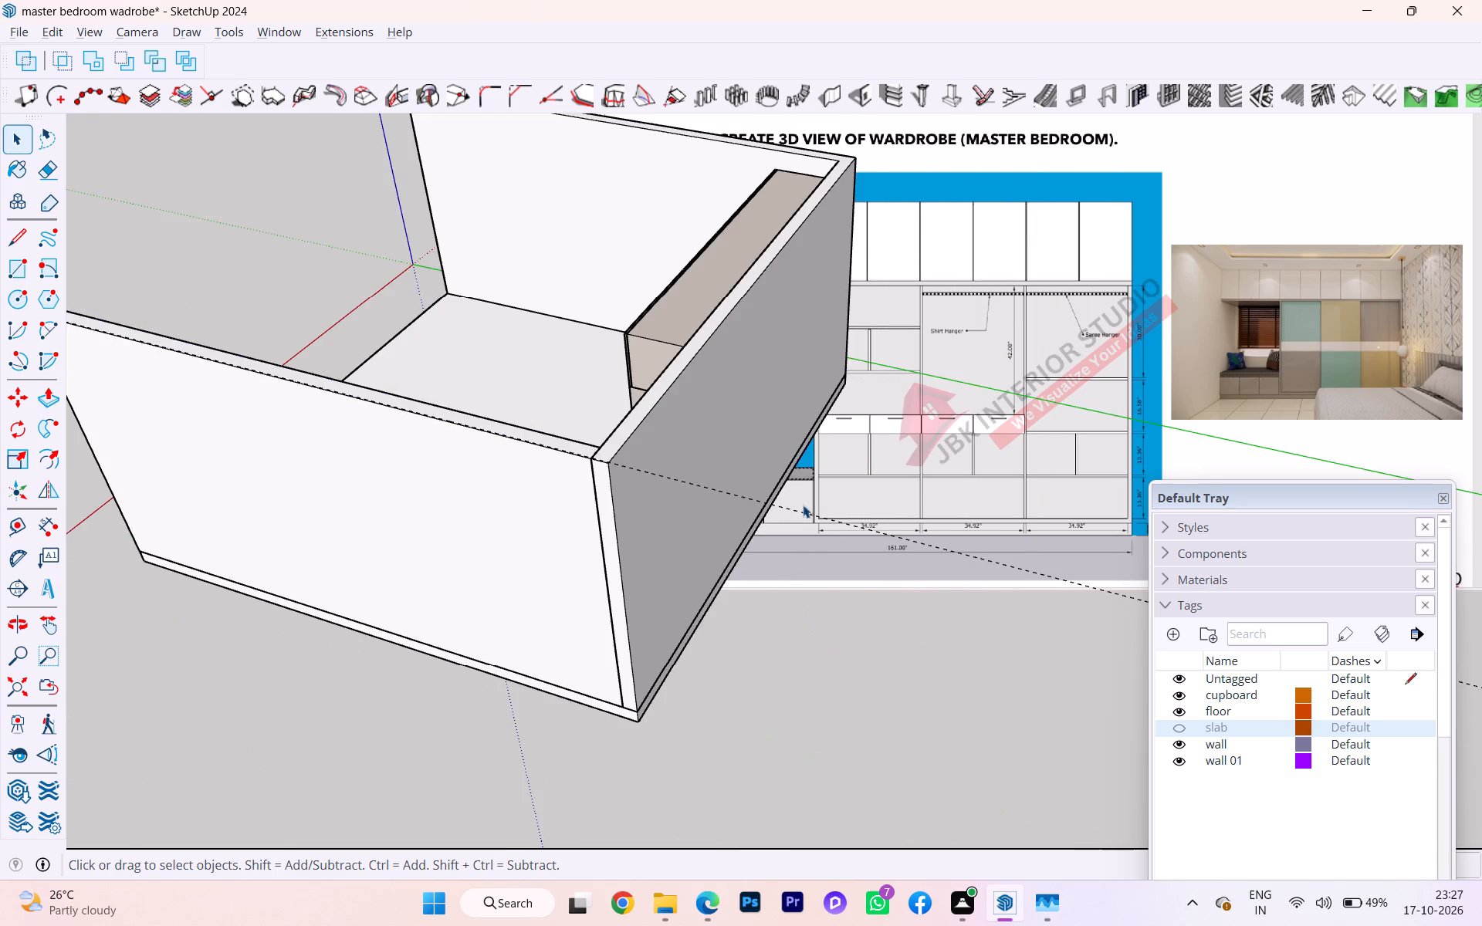
Turn the visibility of the slab tag back on.
scroll(527, 302, "down", 6)
scroll(360, 437, "down", 1)
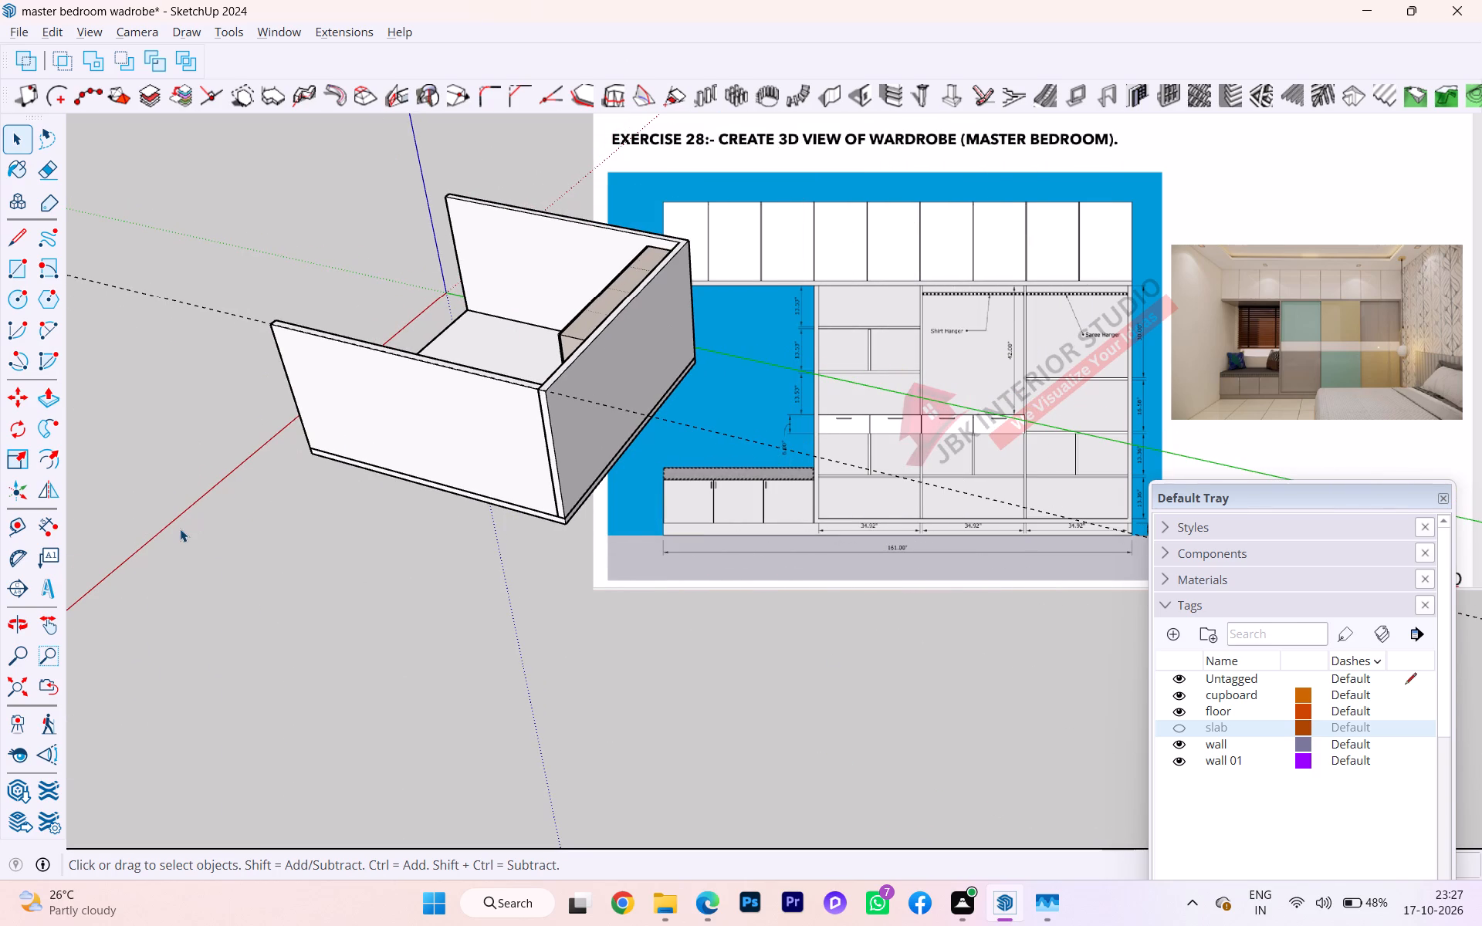
left_click(181, 527)
middle_click_drag(245, 468, 756, 377)
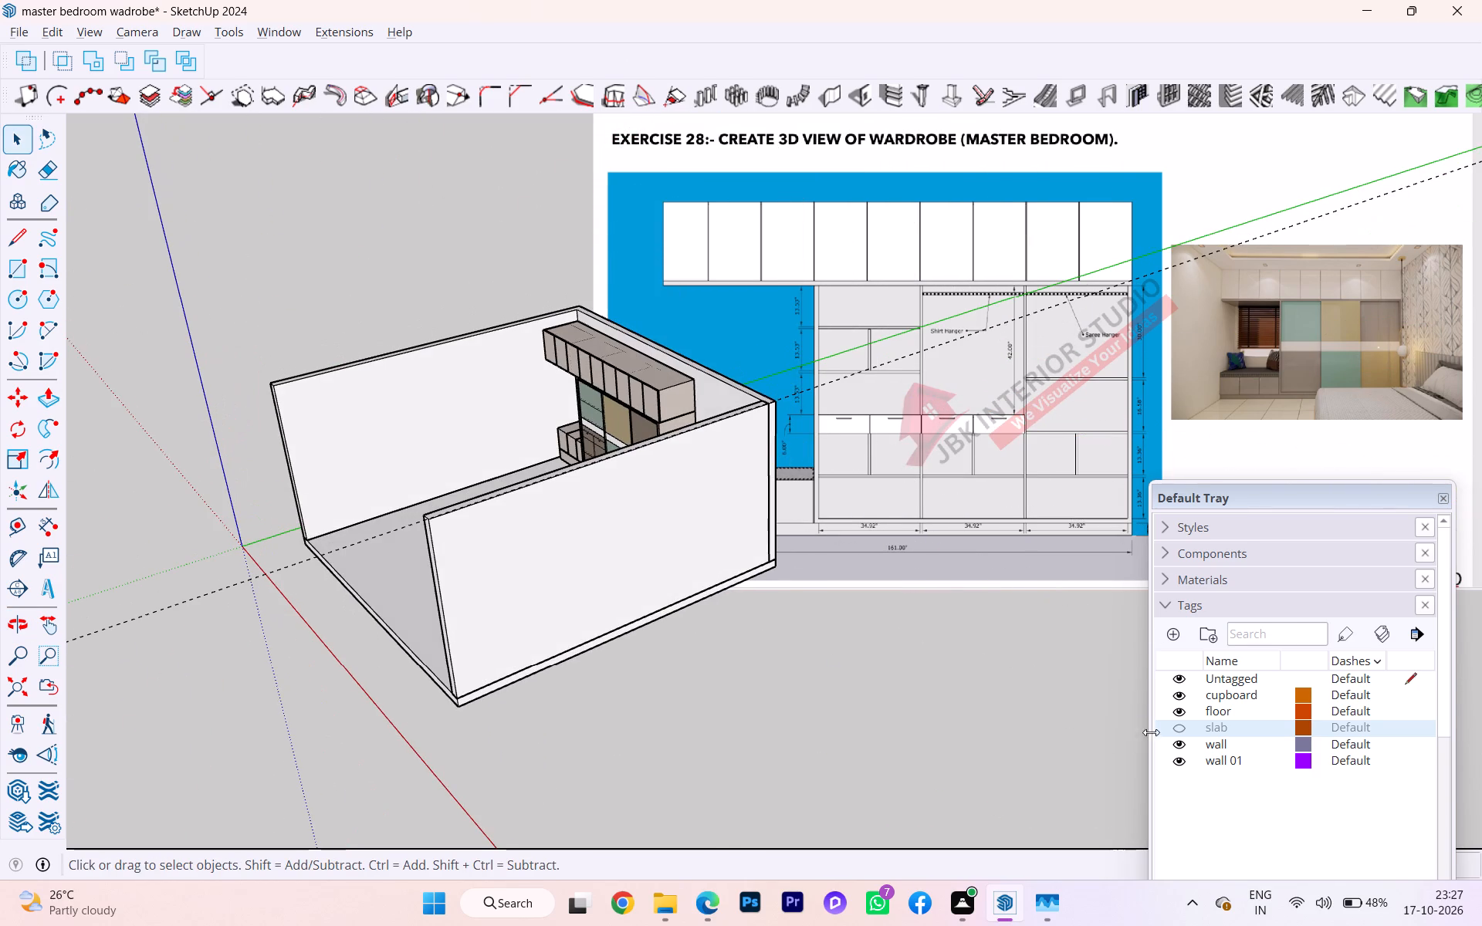
left_click(1183, 734)
Move the ceiling slab down so its lower corner sits on the top outer corner of the lowered walls.
scroll(435, 455, "up", 5)
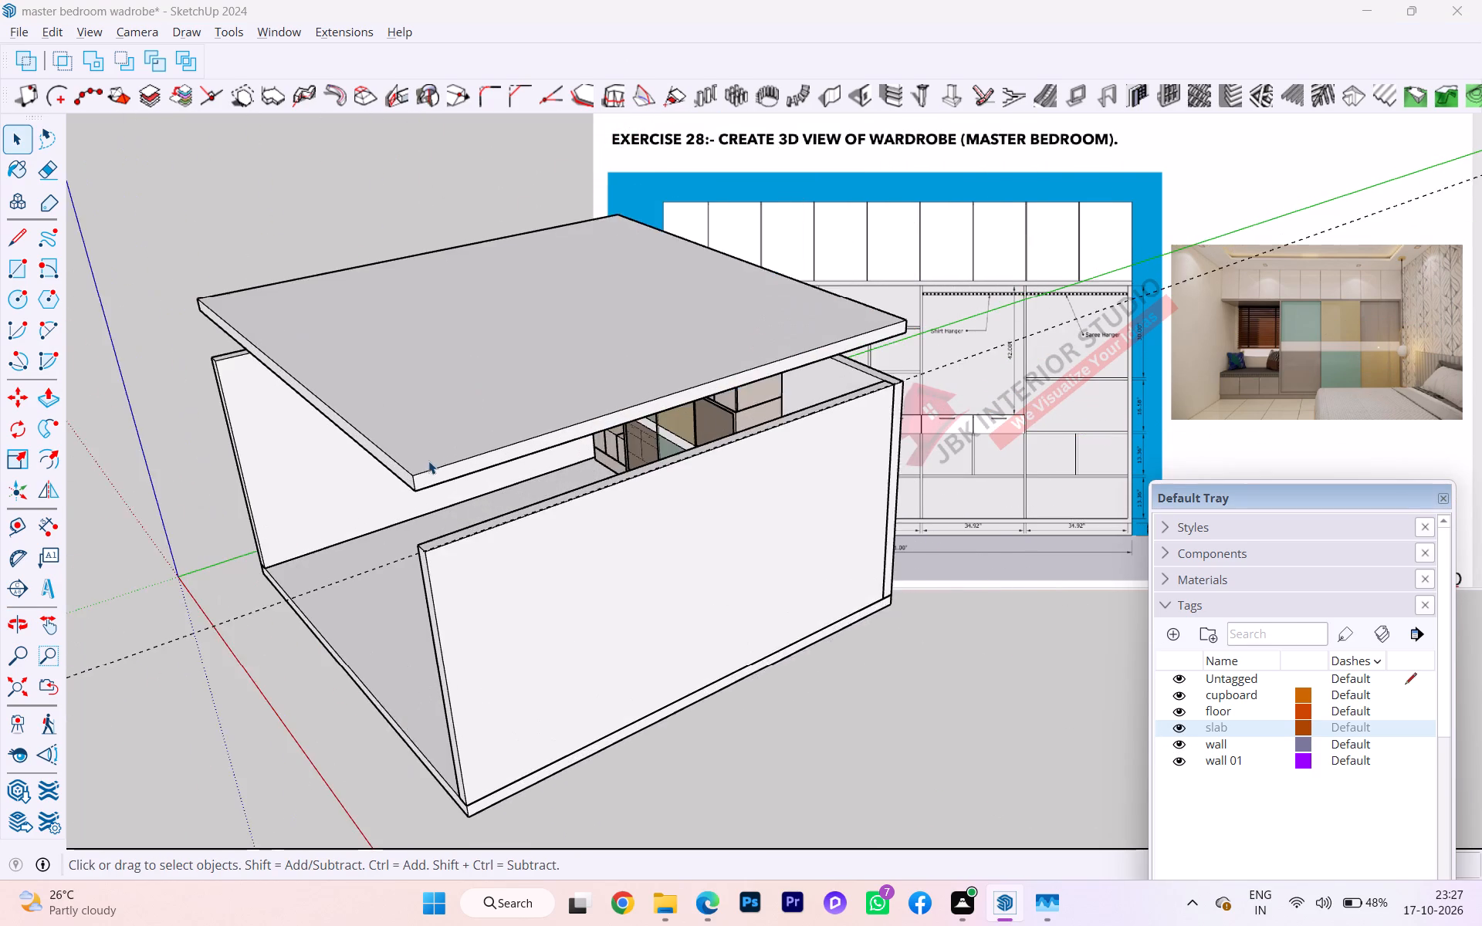
scroll(428, 461, "up", 2)
key("m")
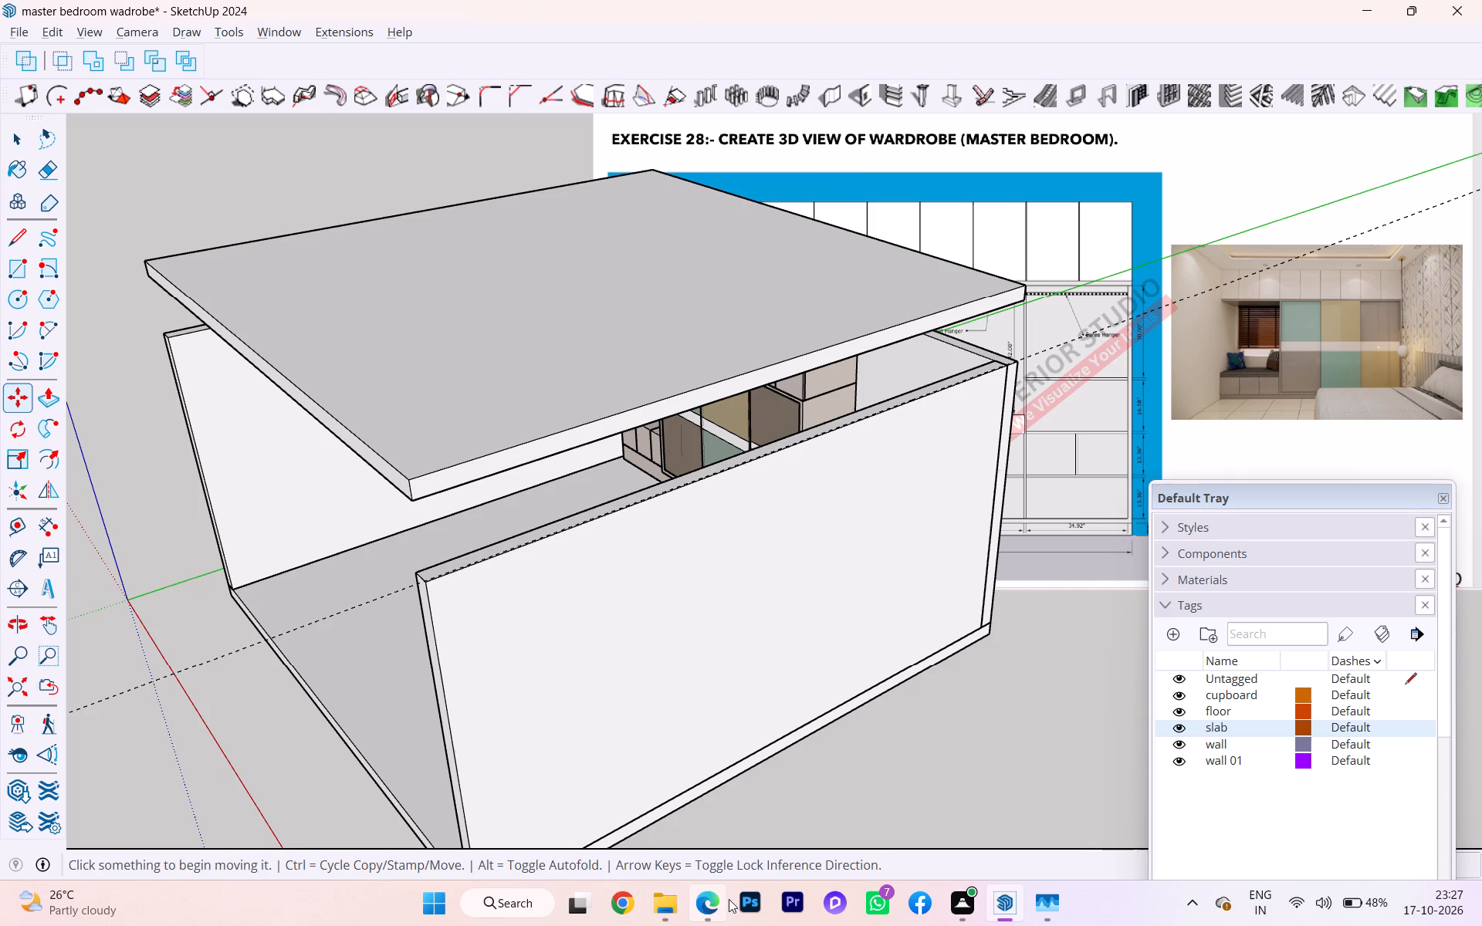
key("Return")
scroll(864, 836, "up", 1)
key("space")
left_click(647, 357)
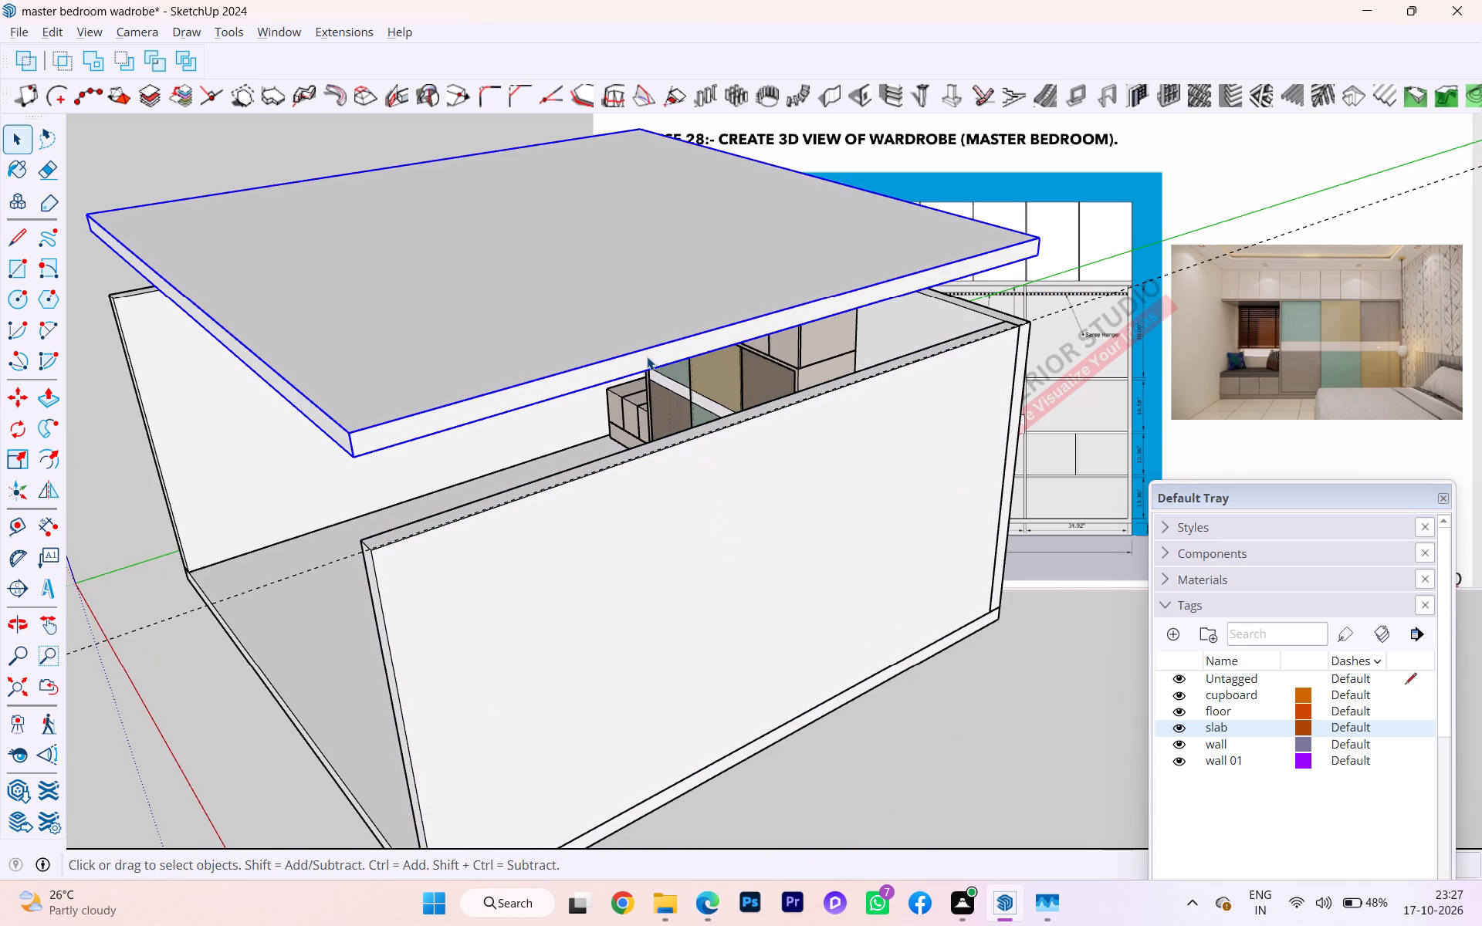
key("m")
key("Return")
scroll(1054, 301, "up", 6)
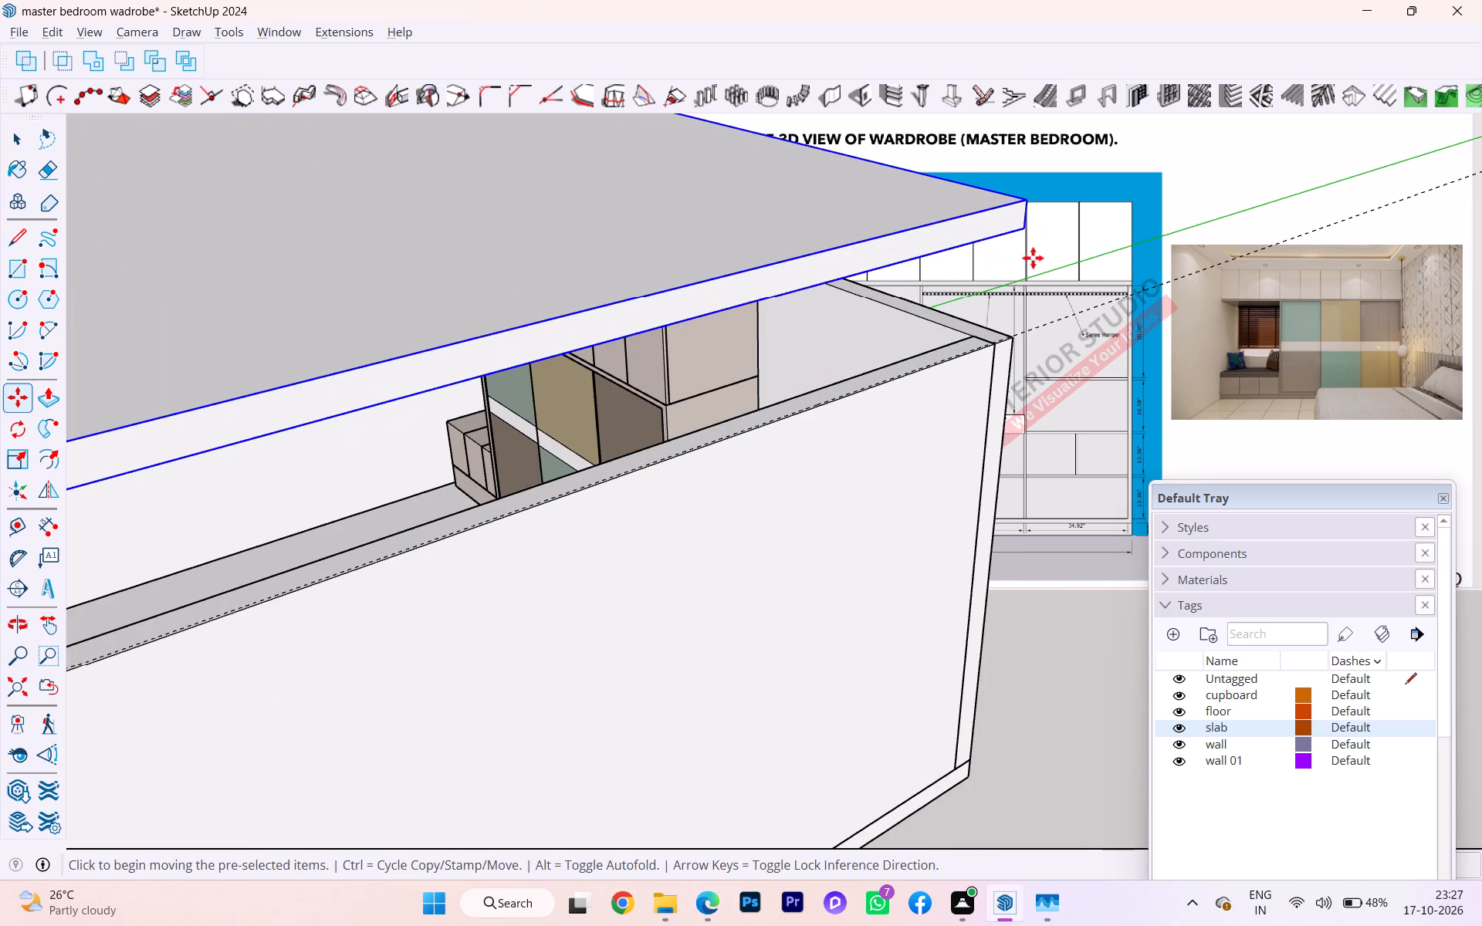
left_click(1024, 229)
left_click(1012, 343)
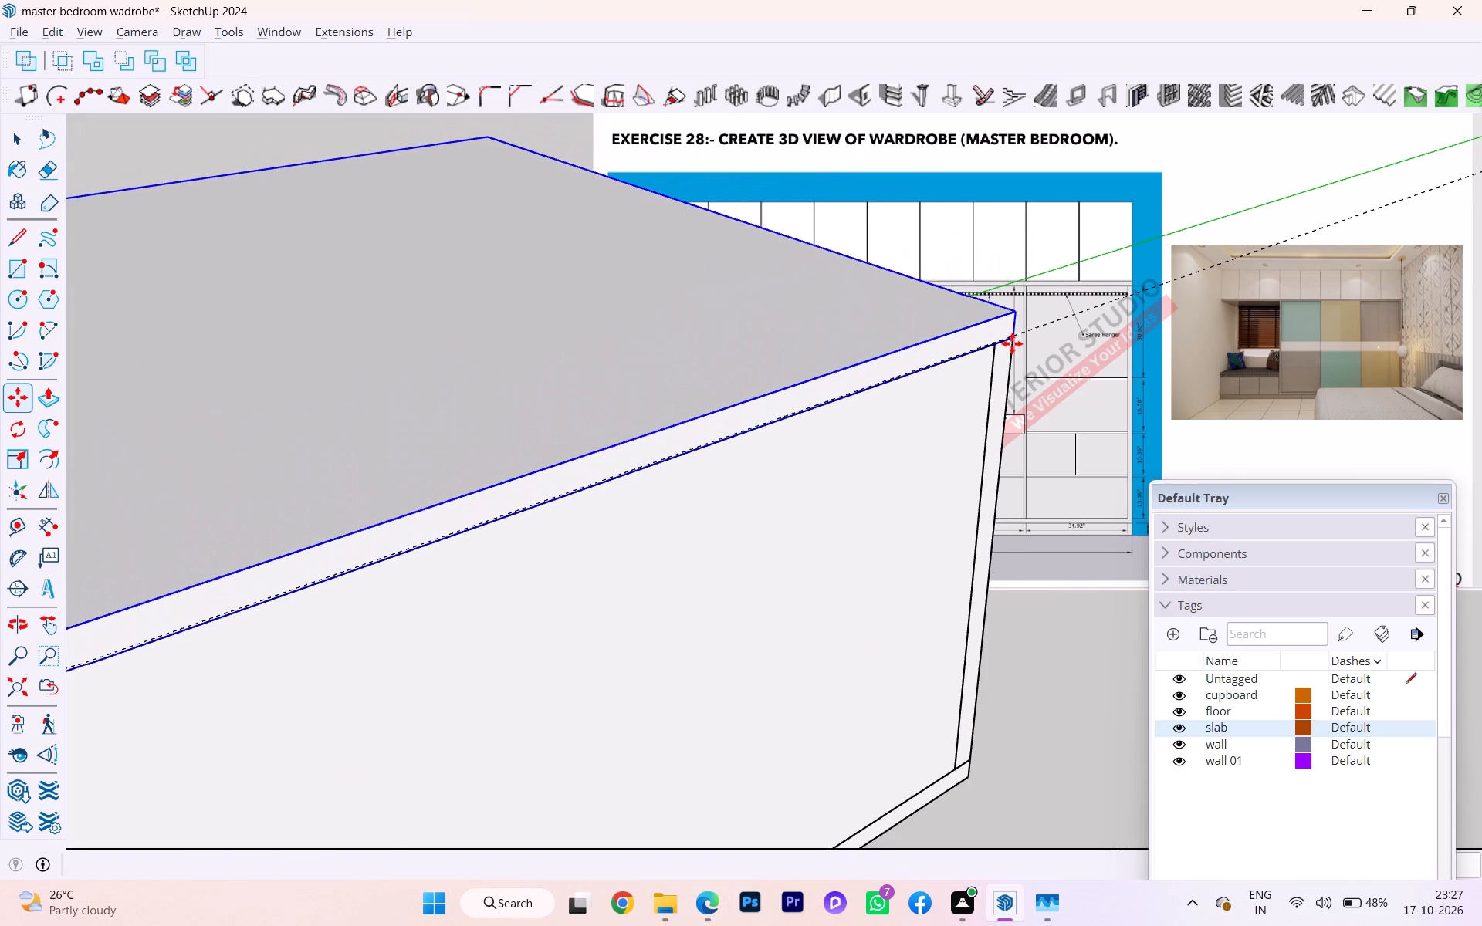
key("space")
left_click(1065, 620)
Examine the room's interior with the lowered ceiling slab above the wardrobe and surrounding walls.
scroll(615, 511, "down", 1)
scroll(613, 511, "up", 1)
middle_click_drag(608, 509, 838, 348)
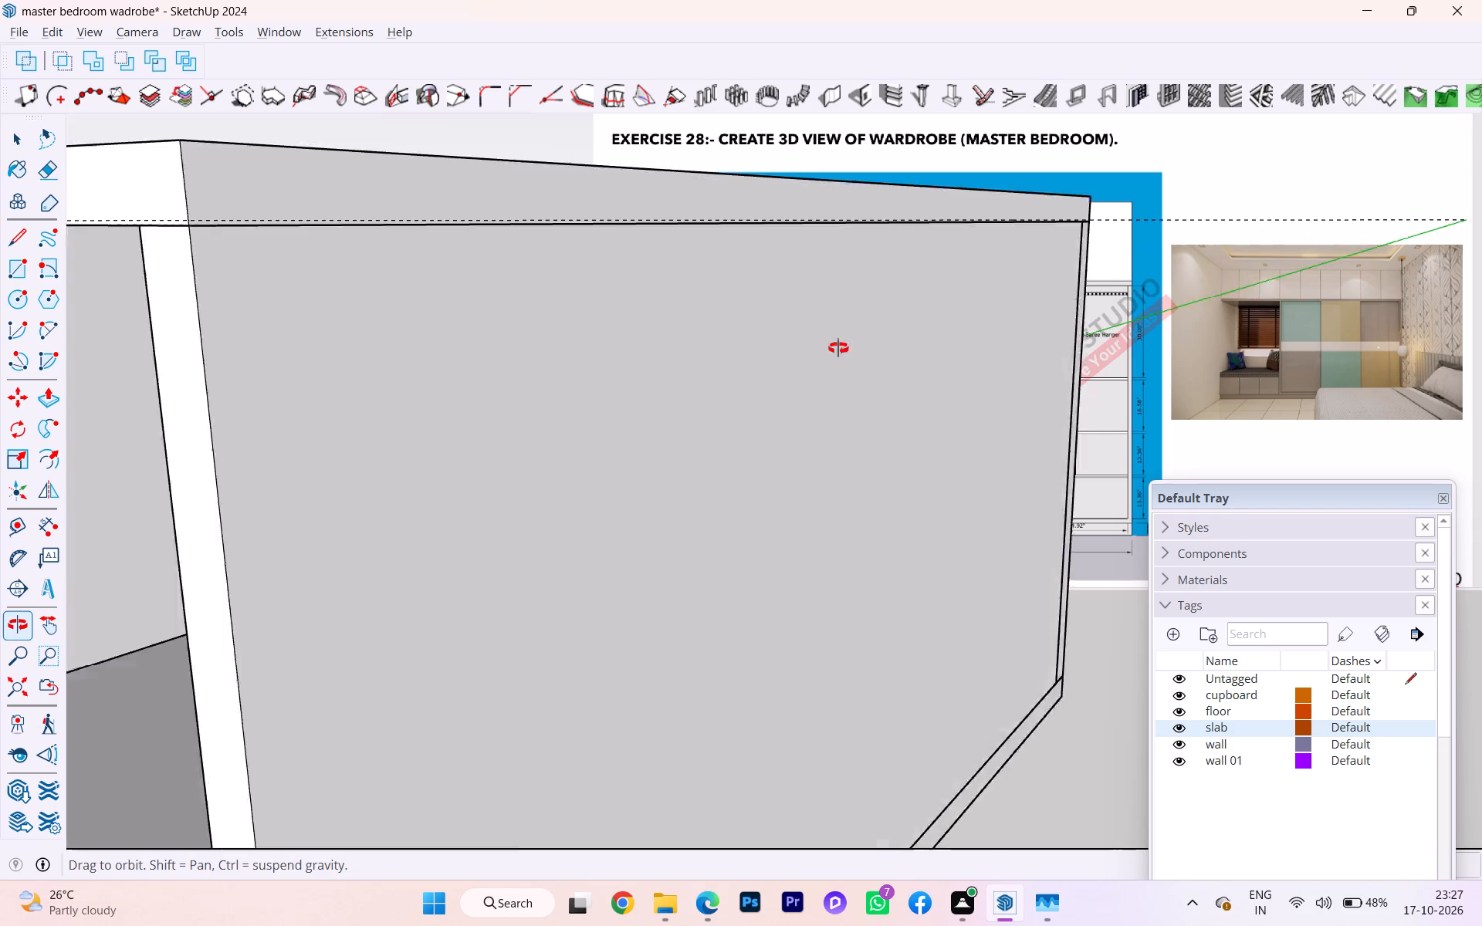
middle_click_drag(838, 348, 868, 336)
scroll(769, 374, "down", 2)
scroll(766, 383, "up", 2)
scroll(766, 385, "down", 1)
scroll(743, 415, "up", 5)
scroll(743, 416, "down", 4)
middle_click_drag(729, 438, 802, 432)
scroll(692, 430, "up", 2)
scroll(539, 433, "up", 2)
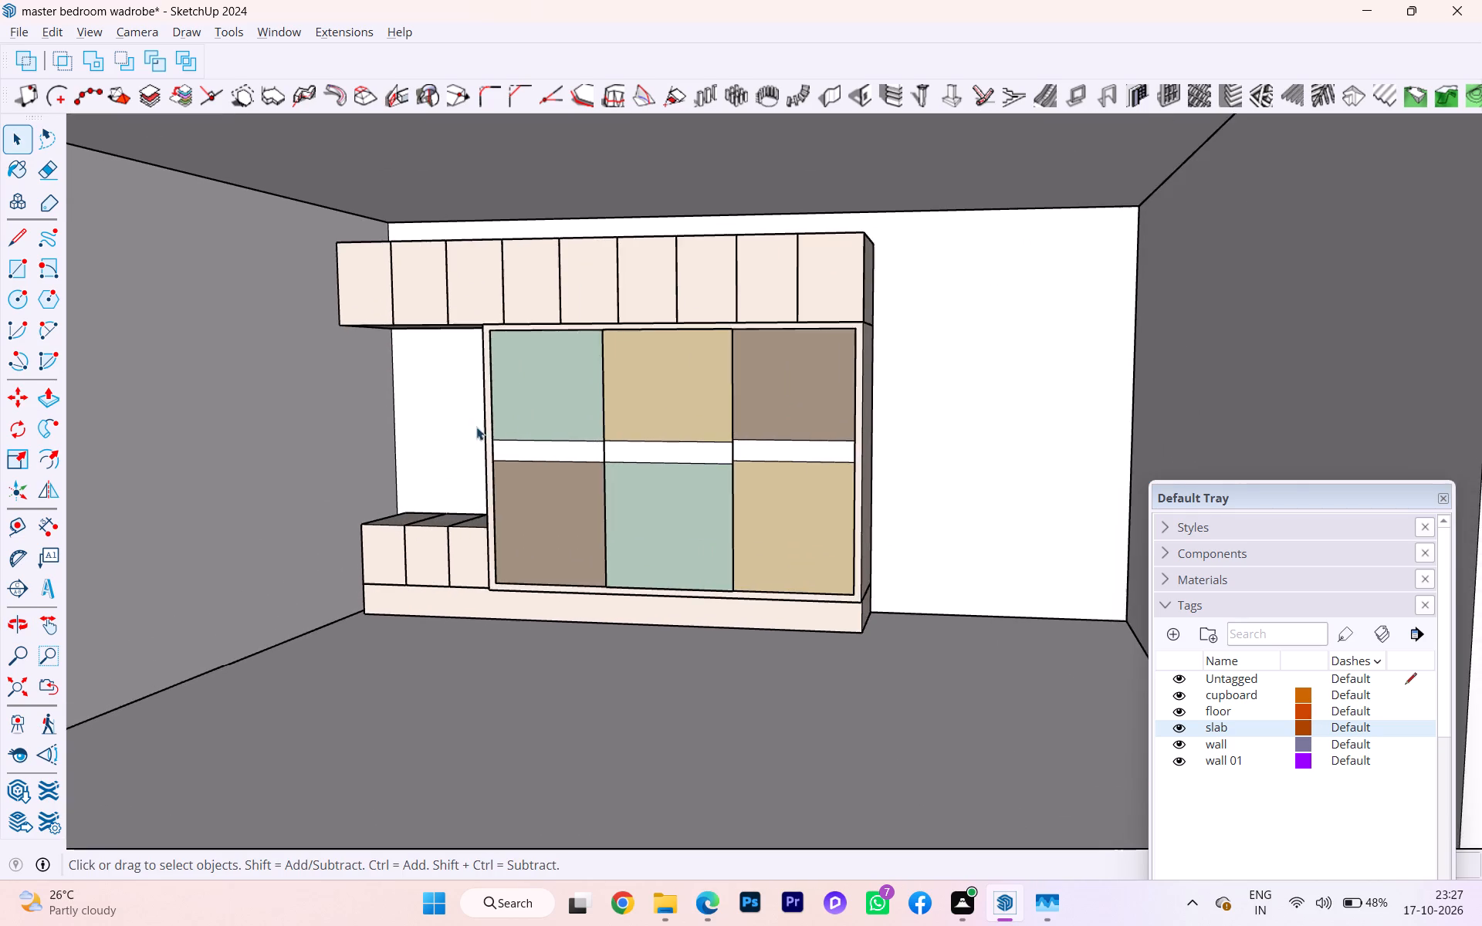
scroll(464, 426, "down", 1)
middle_click_drag(464, 426, 607, 435)
scroll(425, 435, "up", 1)
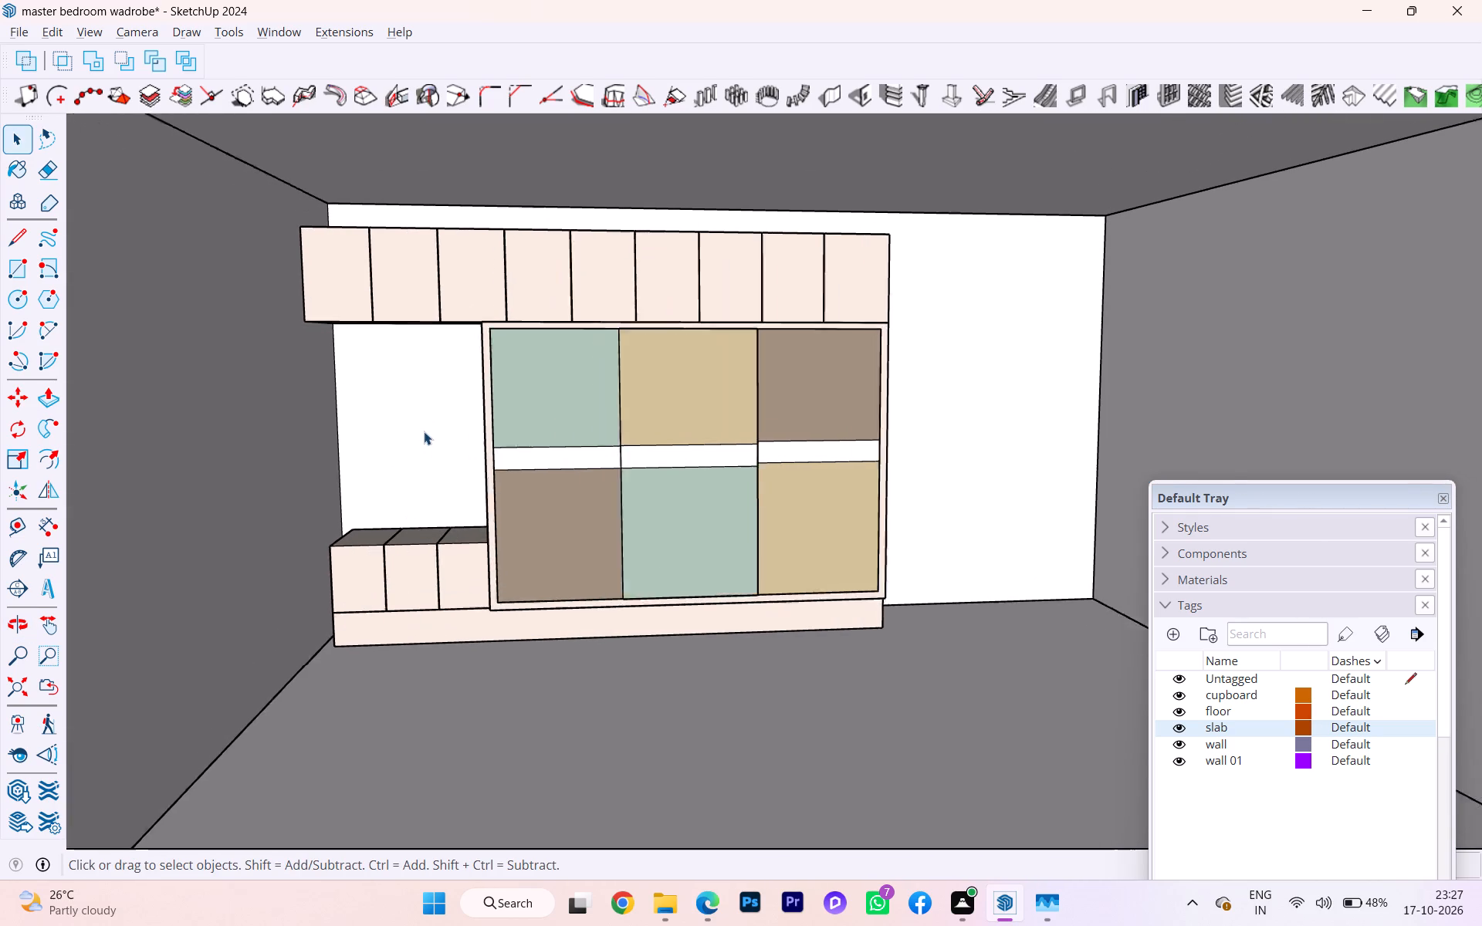
Open the room wall group for editing and select the inner face of the wall behind the wardrobe.
scroll(424, 431, "up", 2)
left_click(420, 434)
double_click(398, 424)
left_click(381, 421)
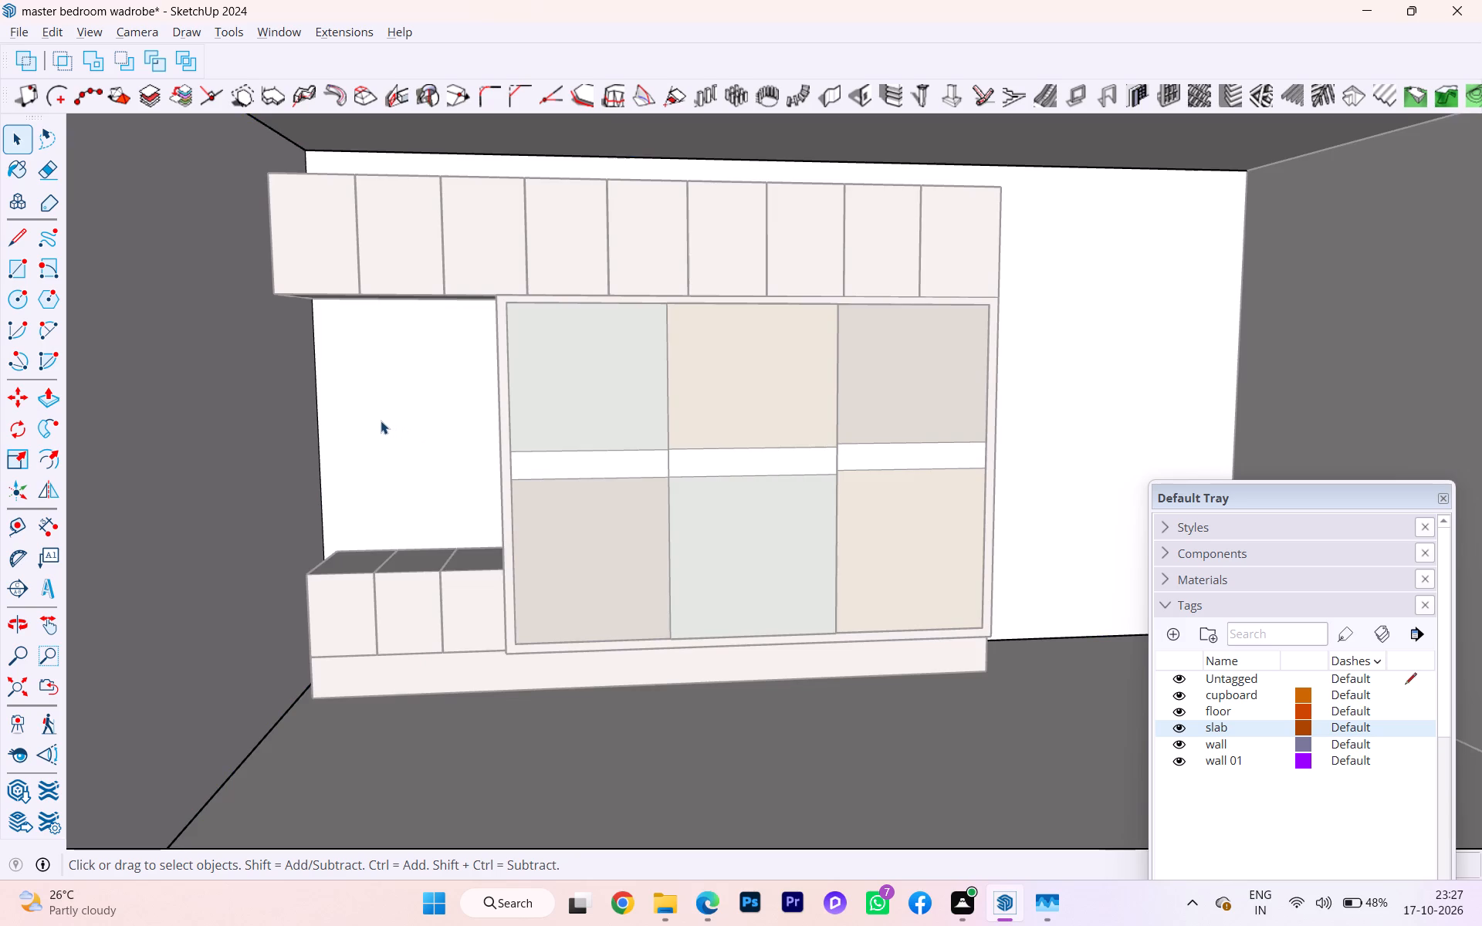
middle_click_drag(379, 422, 408, 434)
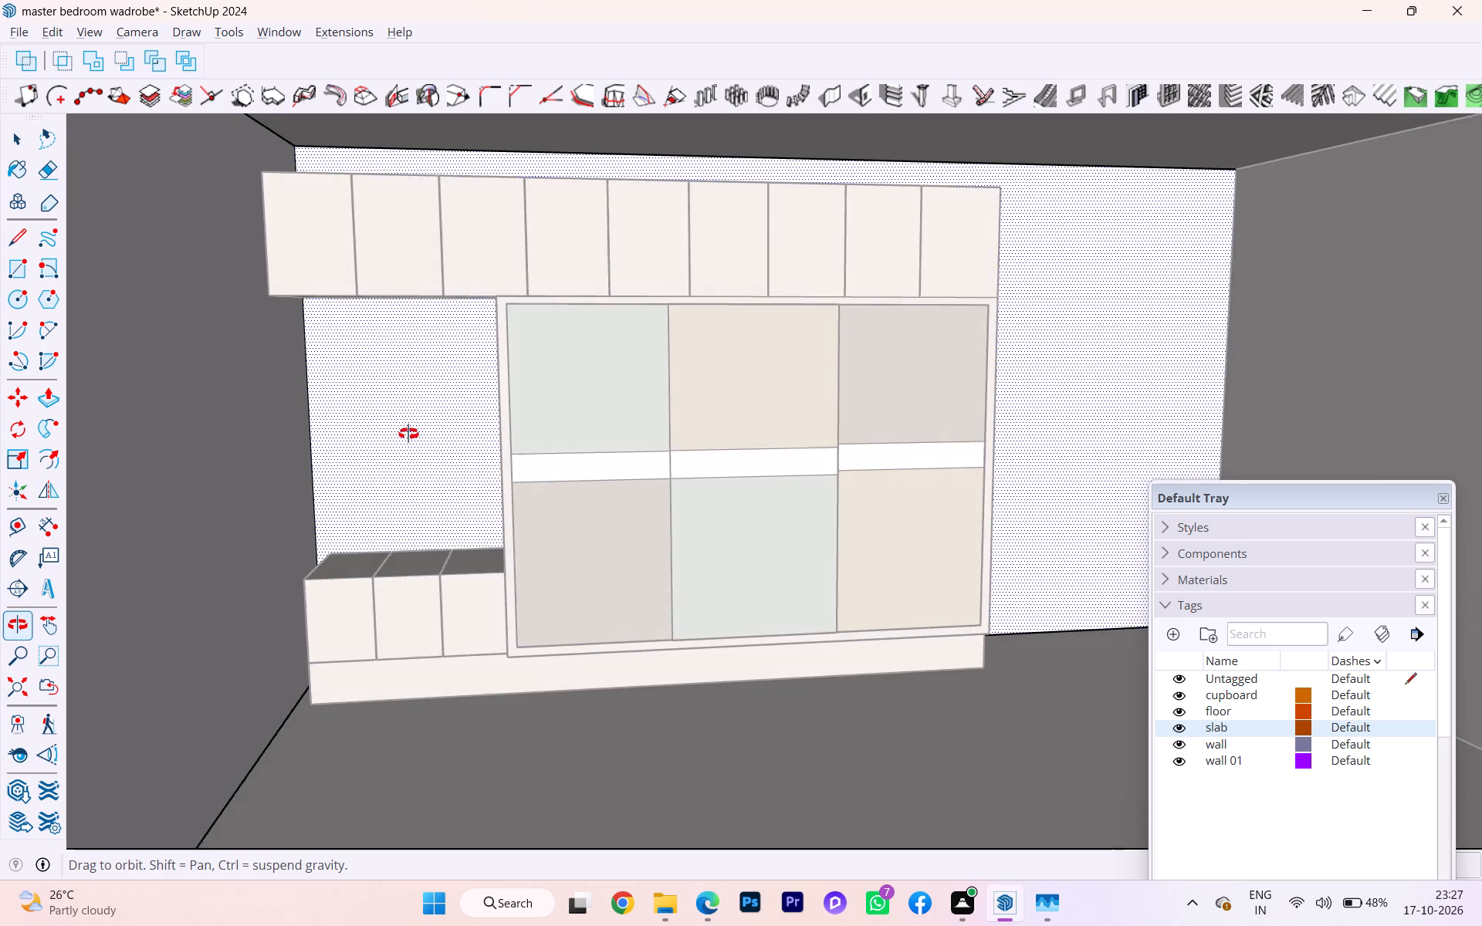
middle_click_drag(408, 434, 432, 437)
scroll(279, 393, "down", 2)
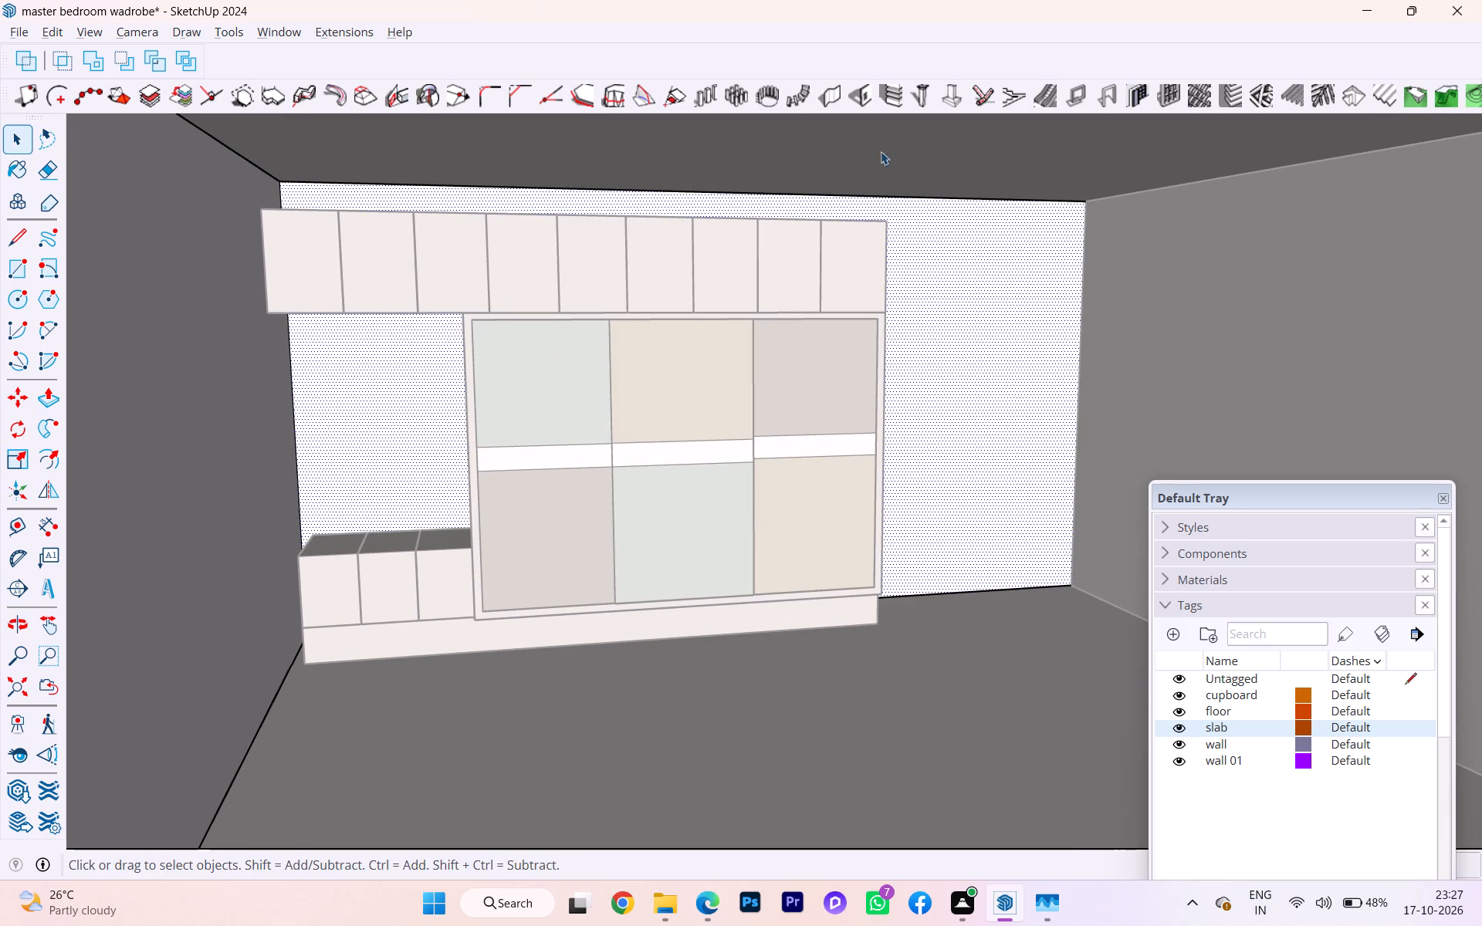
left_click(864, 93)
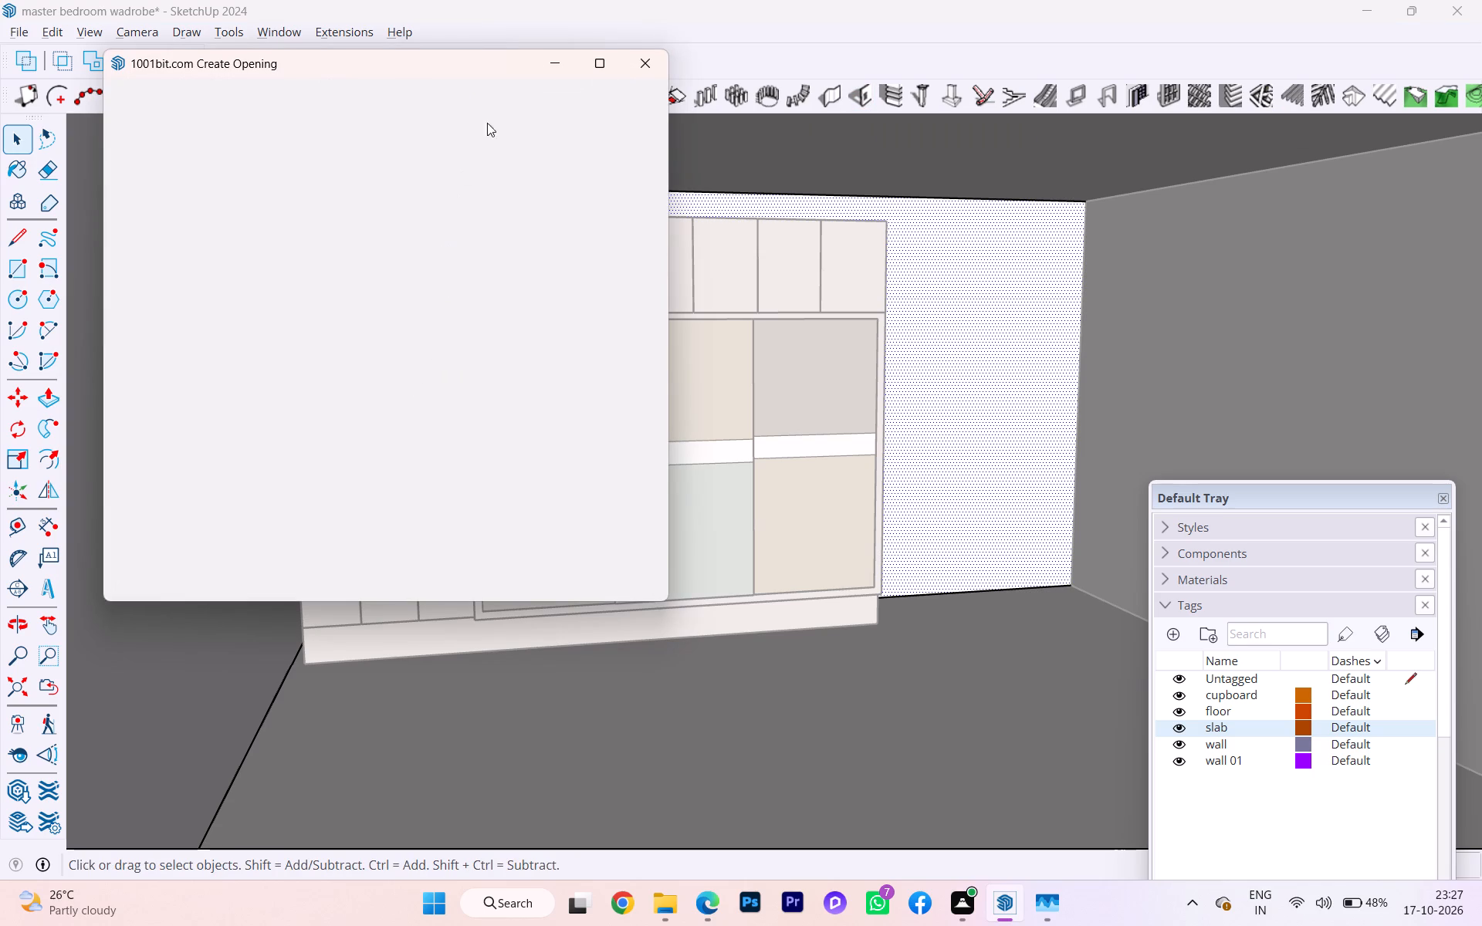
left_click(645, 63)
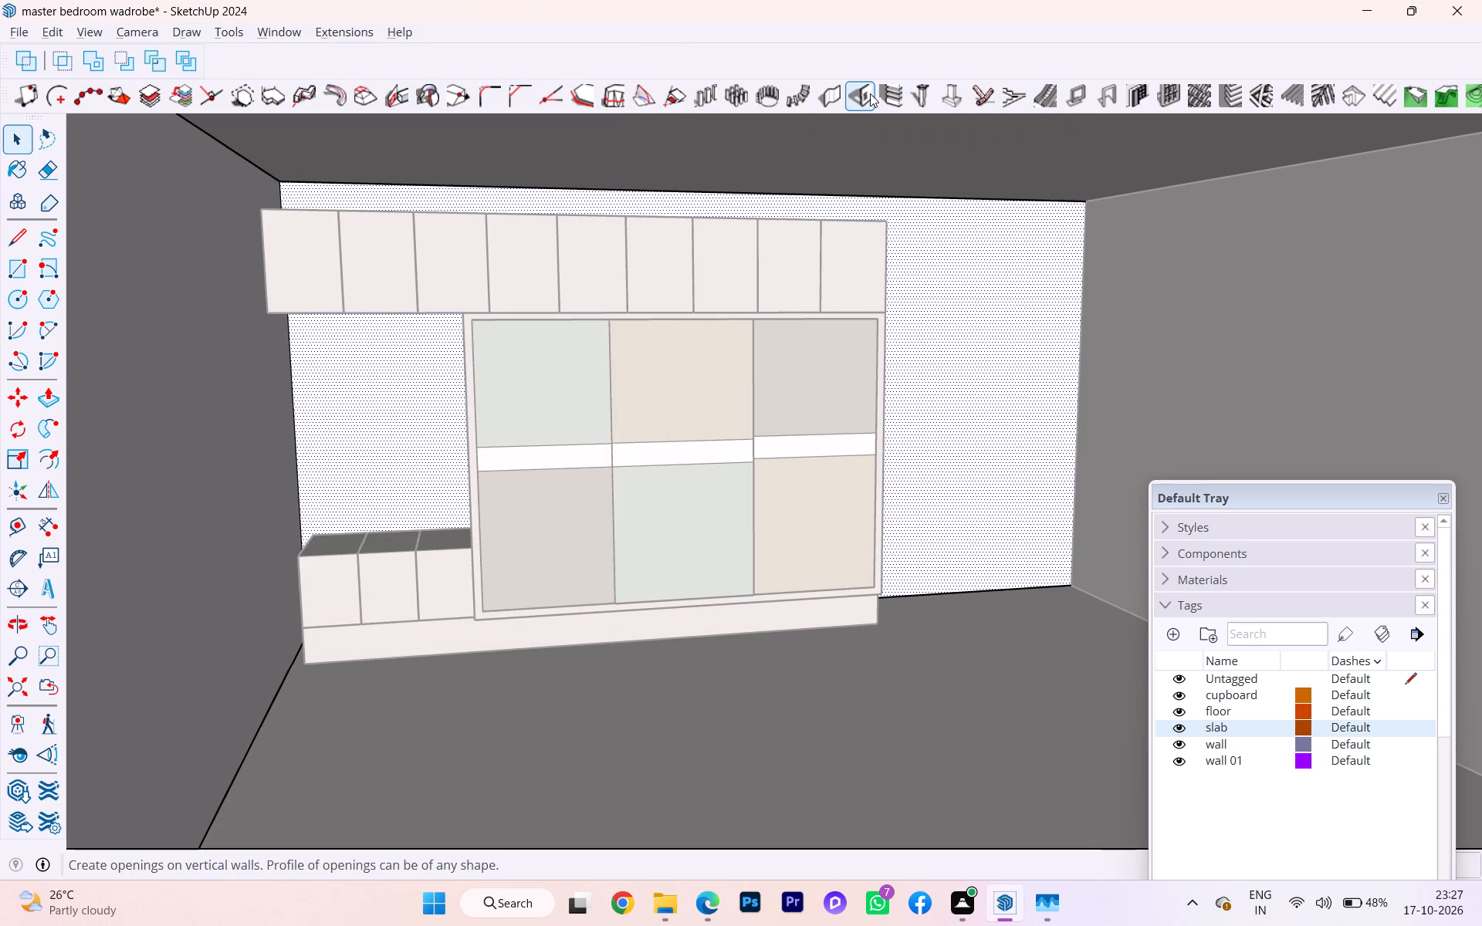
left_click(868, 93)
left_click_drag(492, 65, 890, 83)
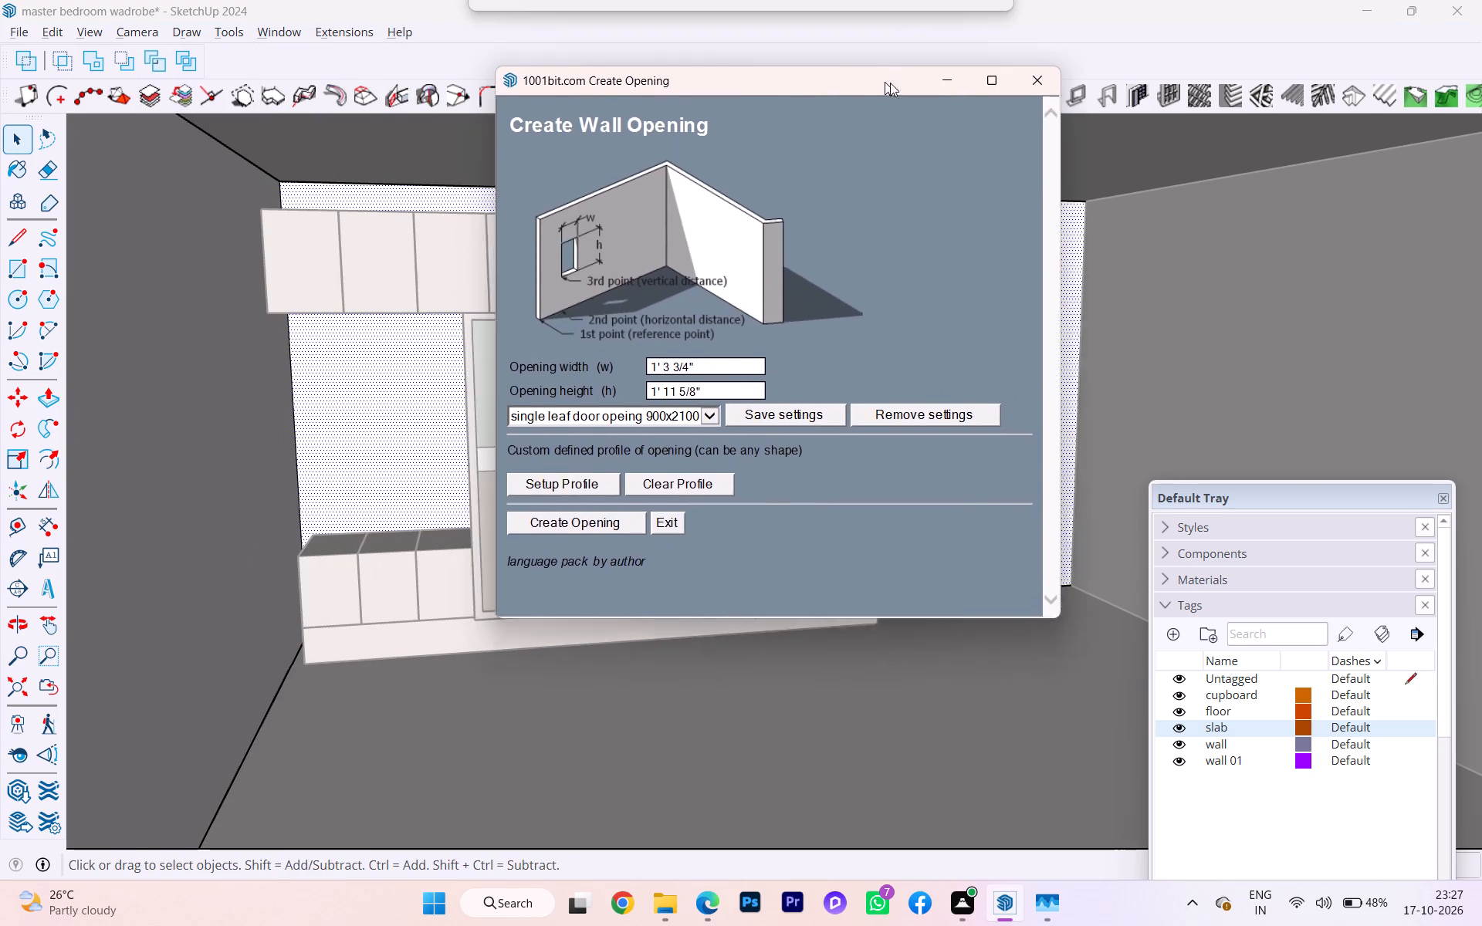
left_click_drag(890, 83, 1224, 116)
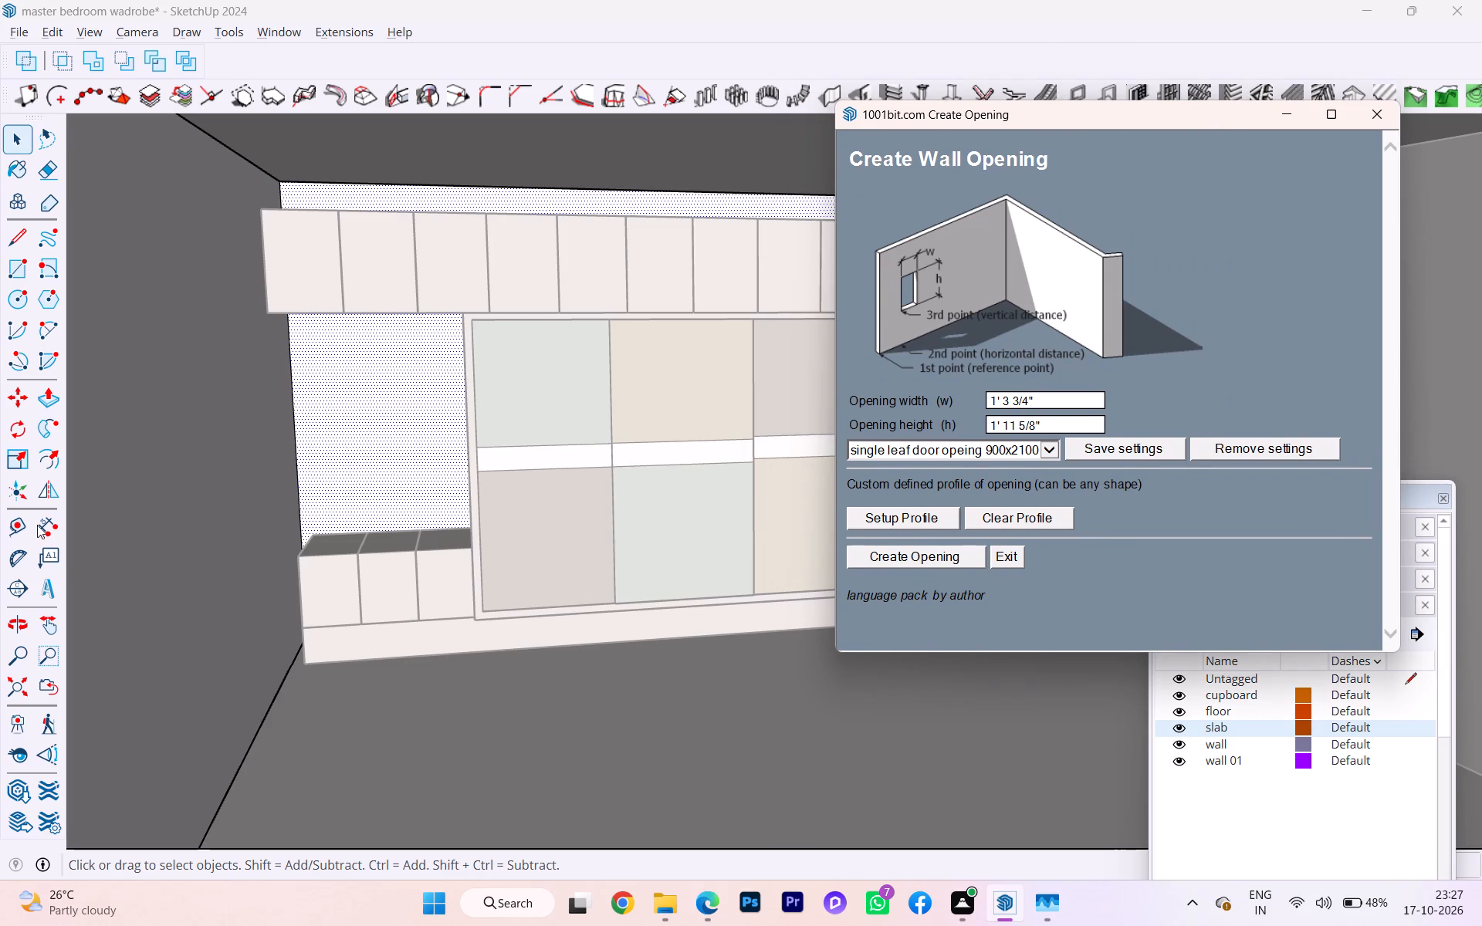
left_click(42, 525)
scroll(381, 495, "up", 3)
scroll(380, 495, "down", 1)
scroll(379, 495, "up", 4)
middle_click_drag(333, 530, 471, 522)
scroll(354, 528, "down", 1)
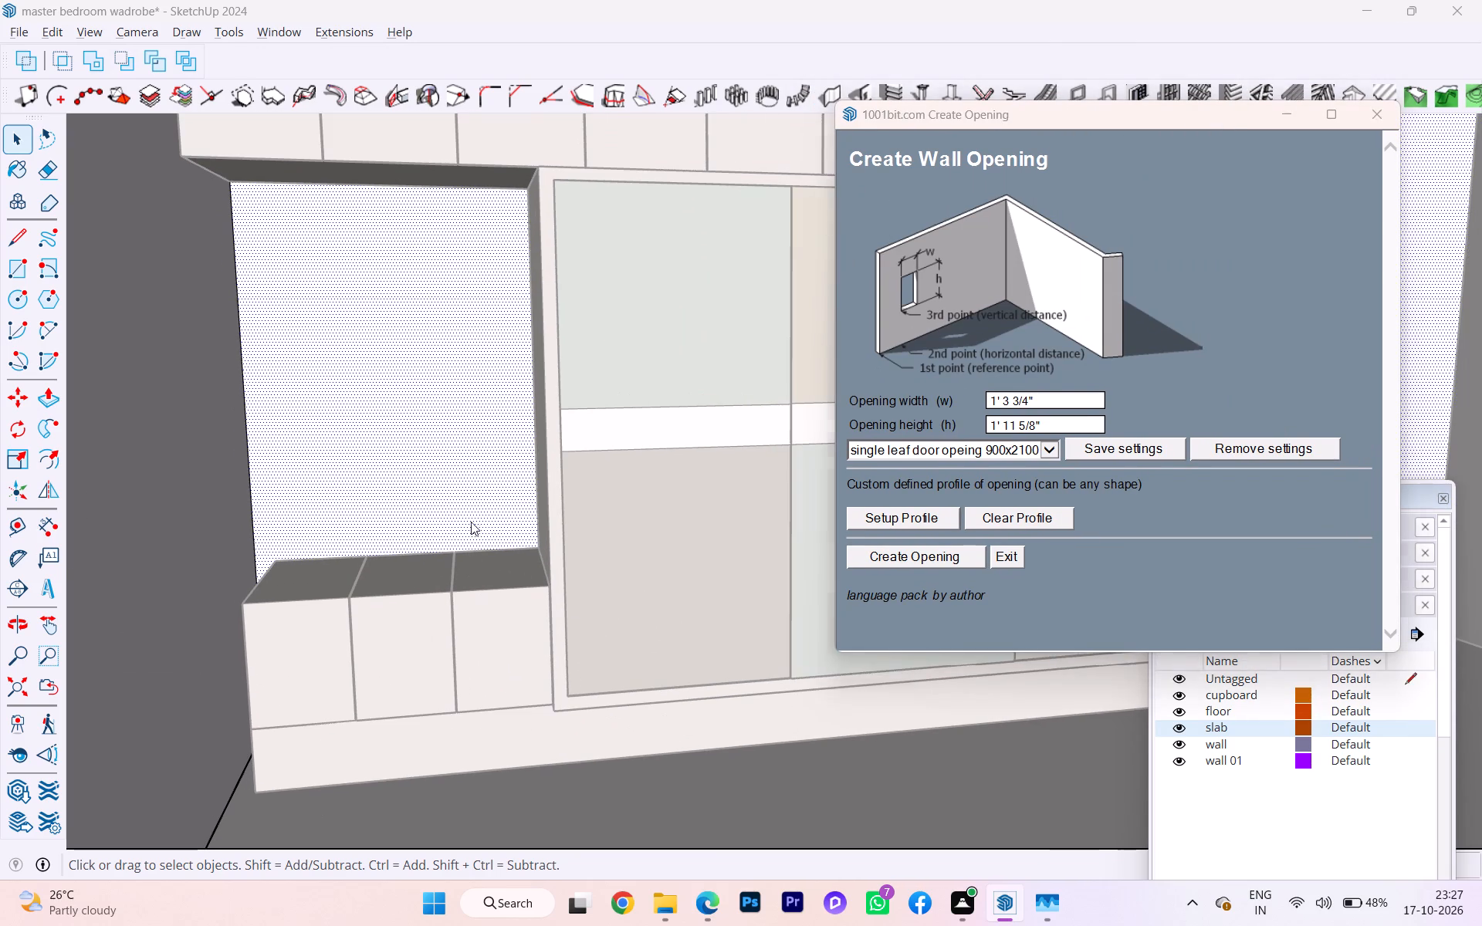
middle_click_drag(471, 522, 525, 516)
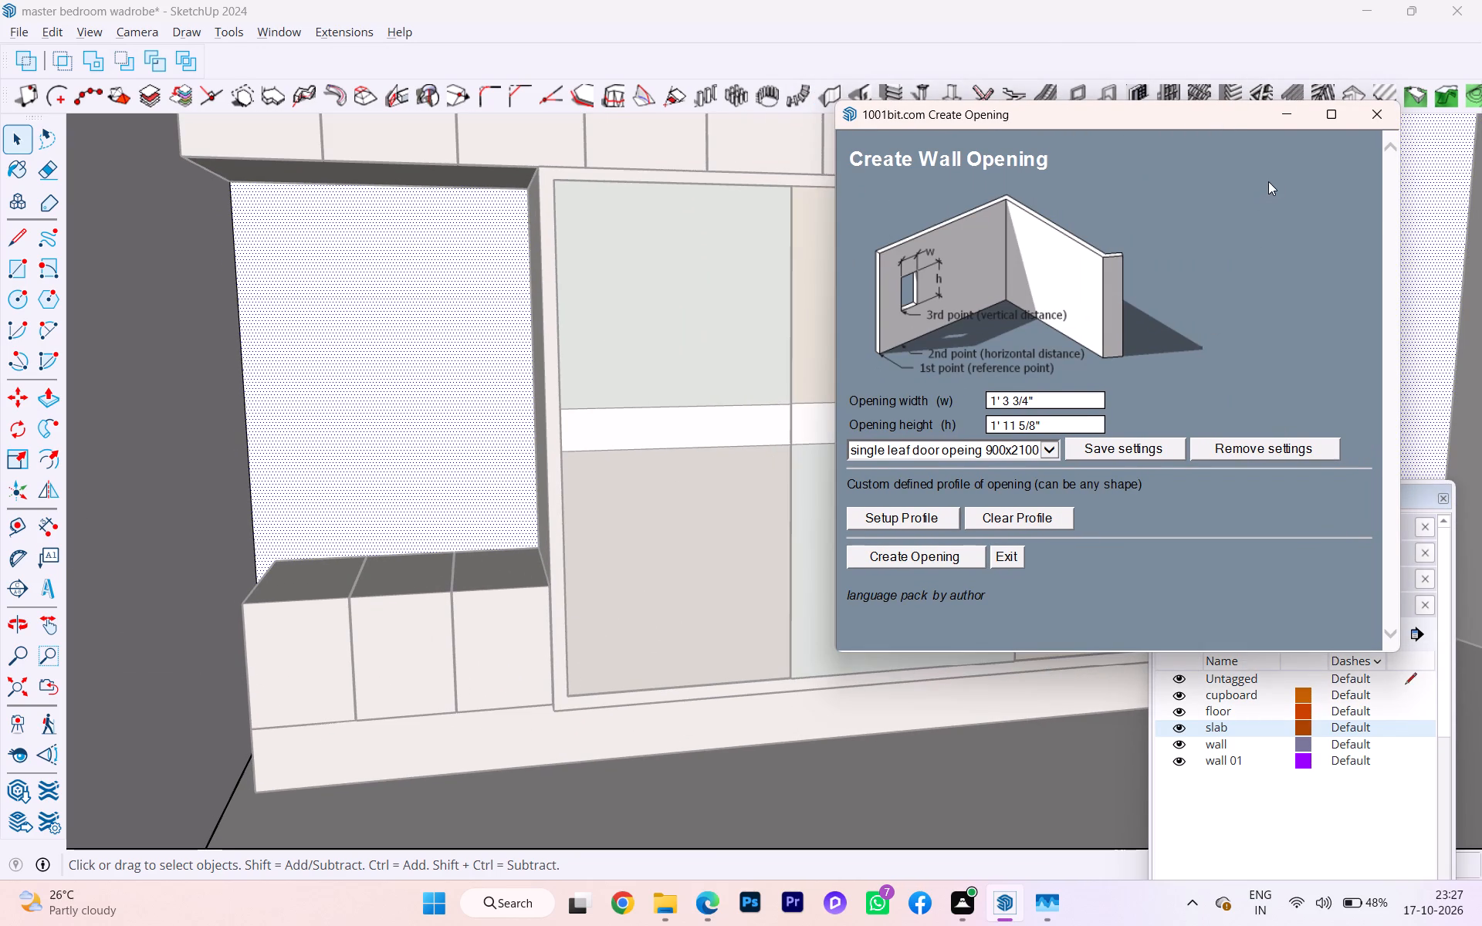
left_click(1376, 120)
Examine how the seating and the base plinth under the wardrobe meet the adjoining side wall.
scroll(270, 539, "down", 1)
middle_click_drag(265, 542, 330, 531)
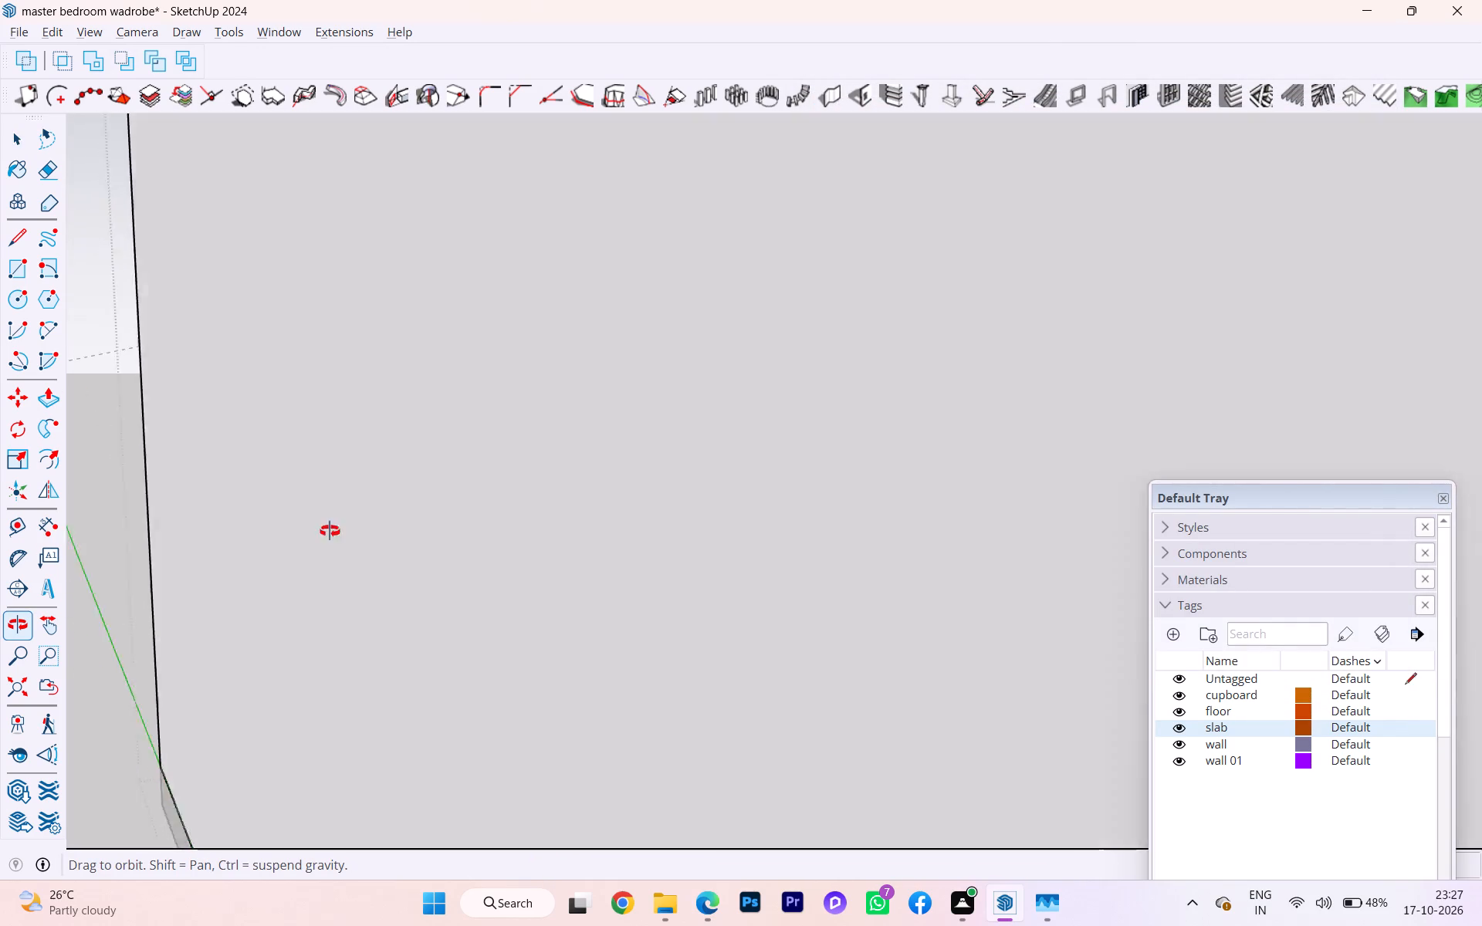
middle_click_drag(330, 531, 325, 537)
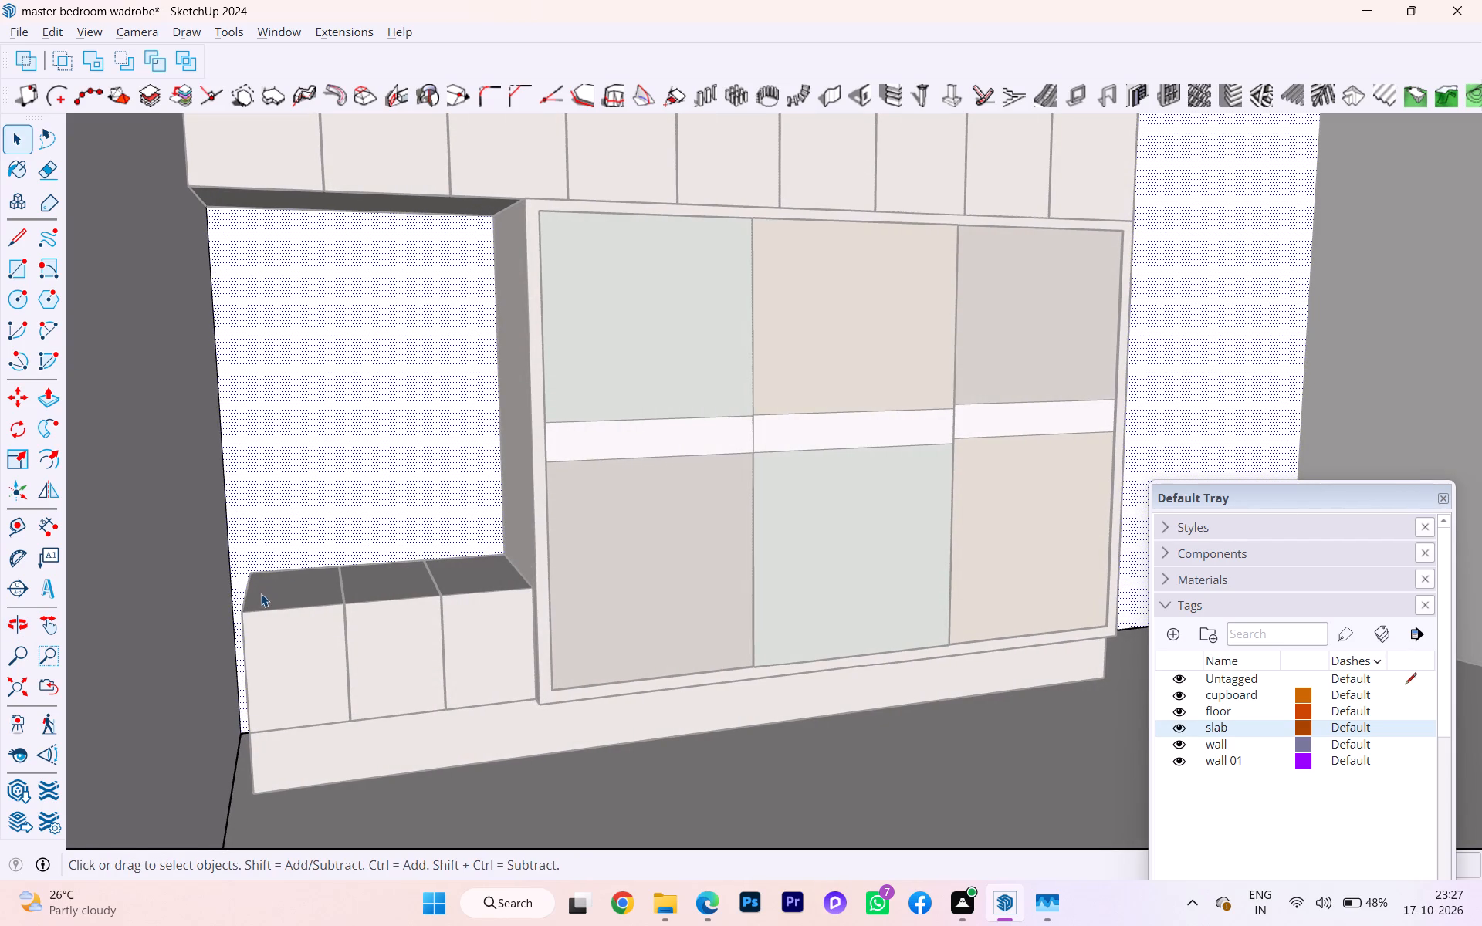
scroll(201, 640, "down", 2)
middle_click(207, 640)
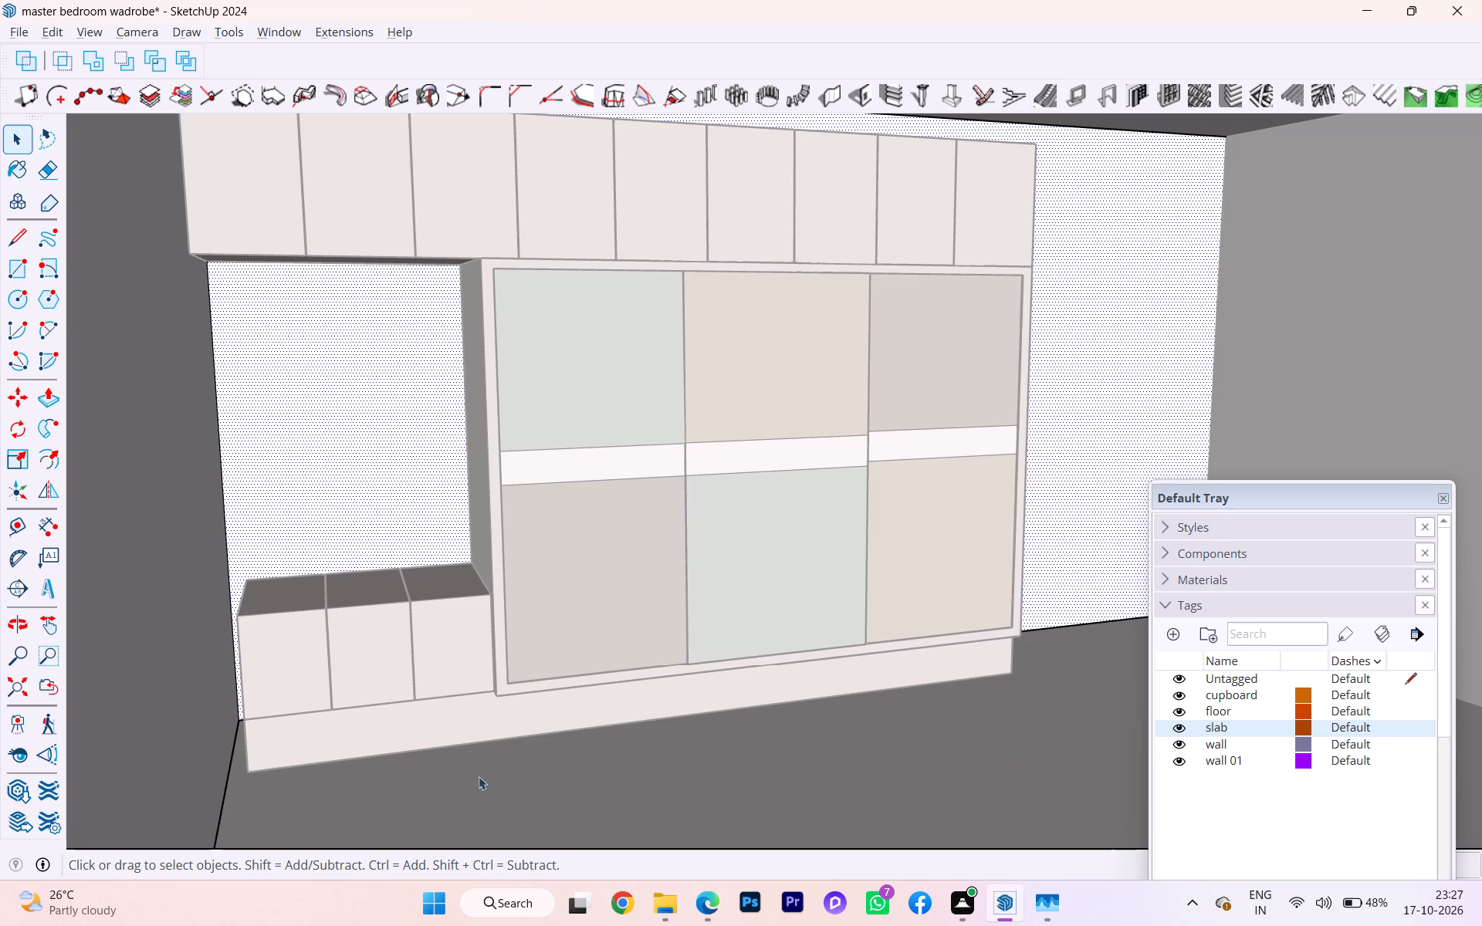
scroll(289, 738, "up", 7)
left_click(122, 746)
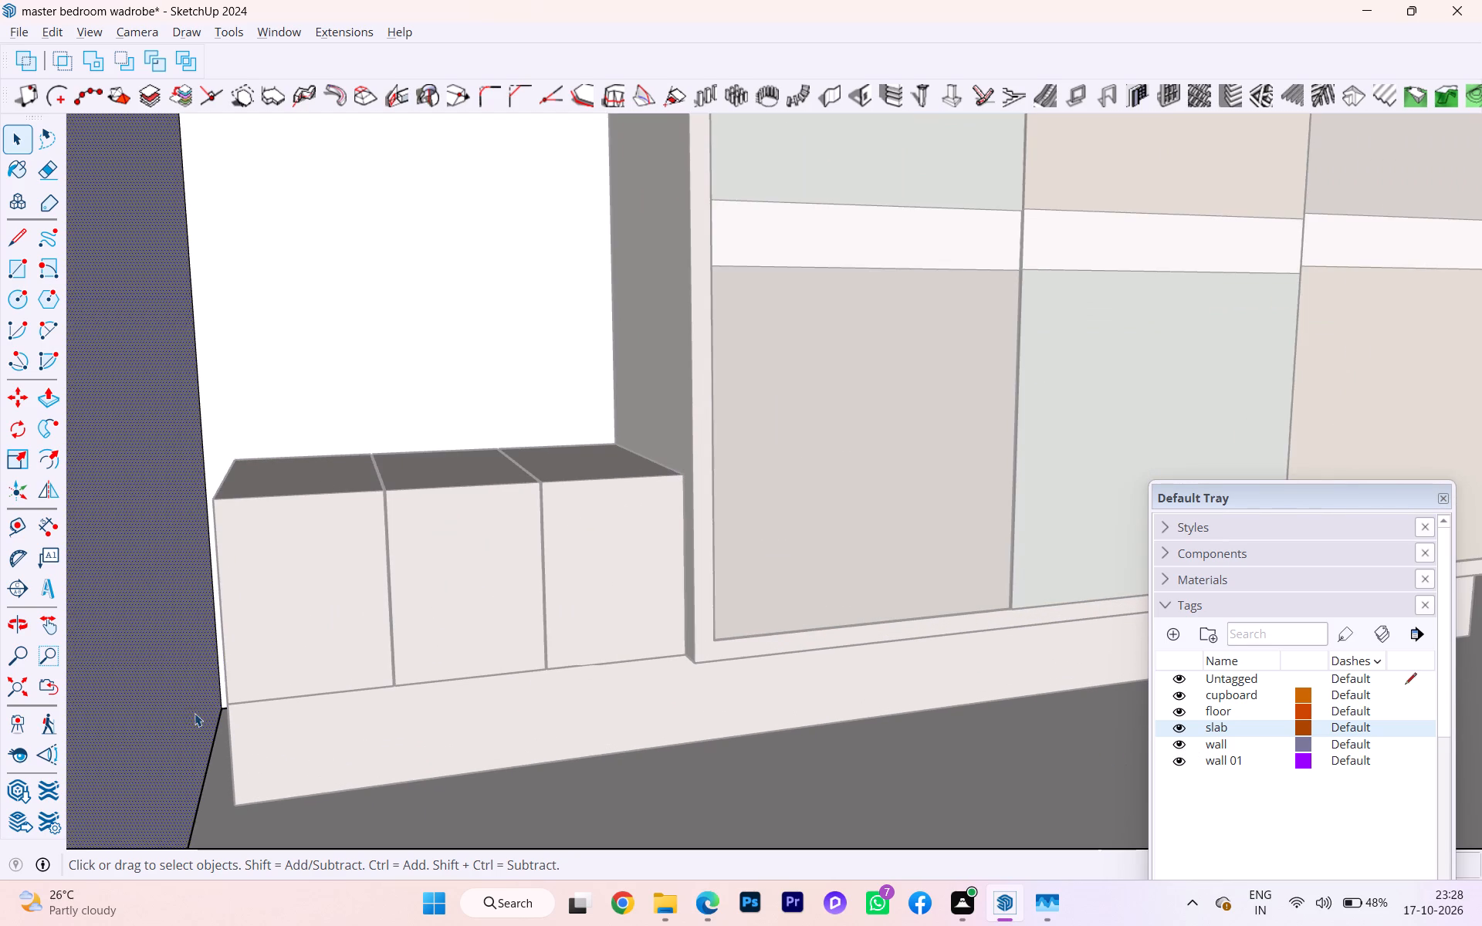
left_click(384, 789)
left_click(492, 813)
double_click(513, 807)
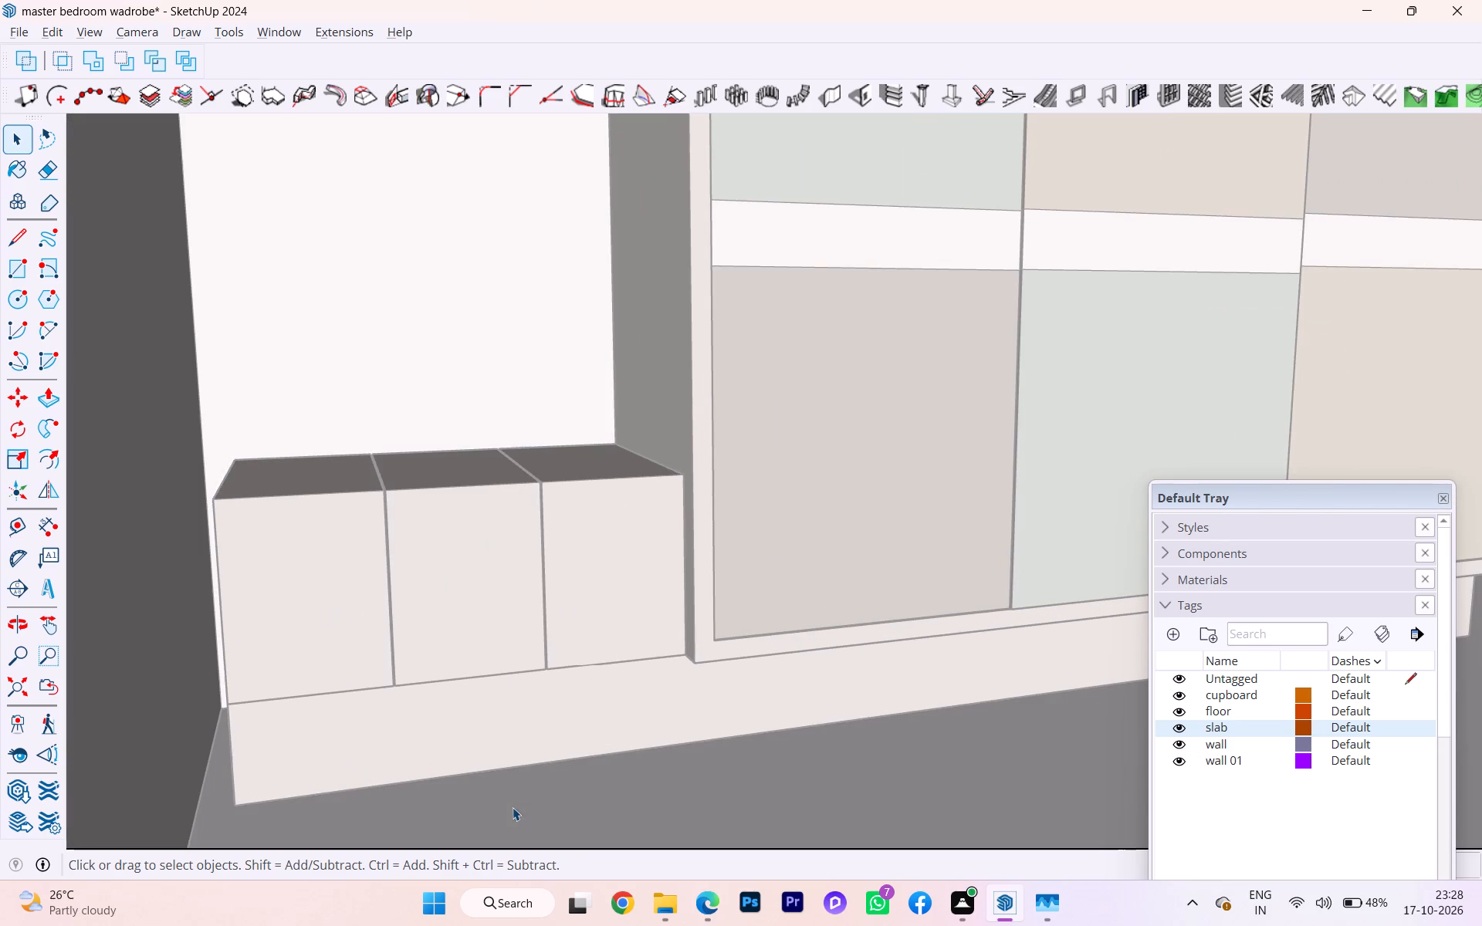
triple_click(612, 774)
scroll(408, 732, "down", 6)
scroll(357, 715, "up", 3)
scroll(356, 715, "down", 1)
scroll(356, 715, "up", 1)
scroll(354, 715, "down", 4)
scroll(297, 661, "up", 1)
scroll(300, 660, "down", 3)
scroll(317, 658, "up", 1)
scroll(321, 657, "down", 4)
scroll(558, 640, "up", 1)
scroll(569, 646, "down", 2)
scroll(598, 661, "up", 6)
scroll(611, 661, "down", 4)
scroll(617, 684, "up", 1)
scroll(617, 684, "down", 1)
scroll(617, 684, "up", 1)
scroll(621, 684, "down", 1)
scroll(627, 685, "up", 1)
scroll(631, 681, "down", 2)
scroll(631, 681, "up", 3)
scroll(631, 681, "down", 1)
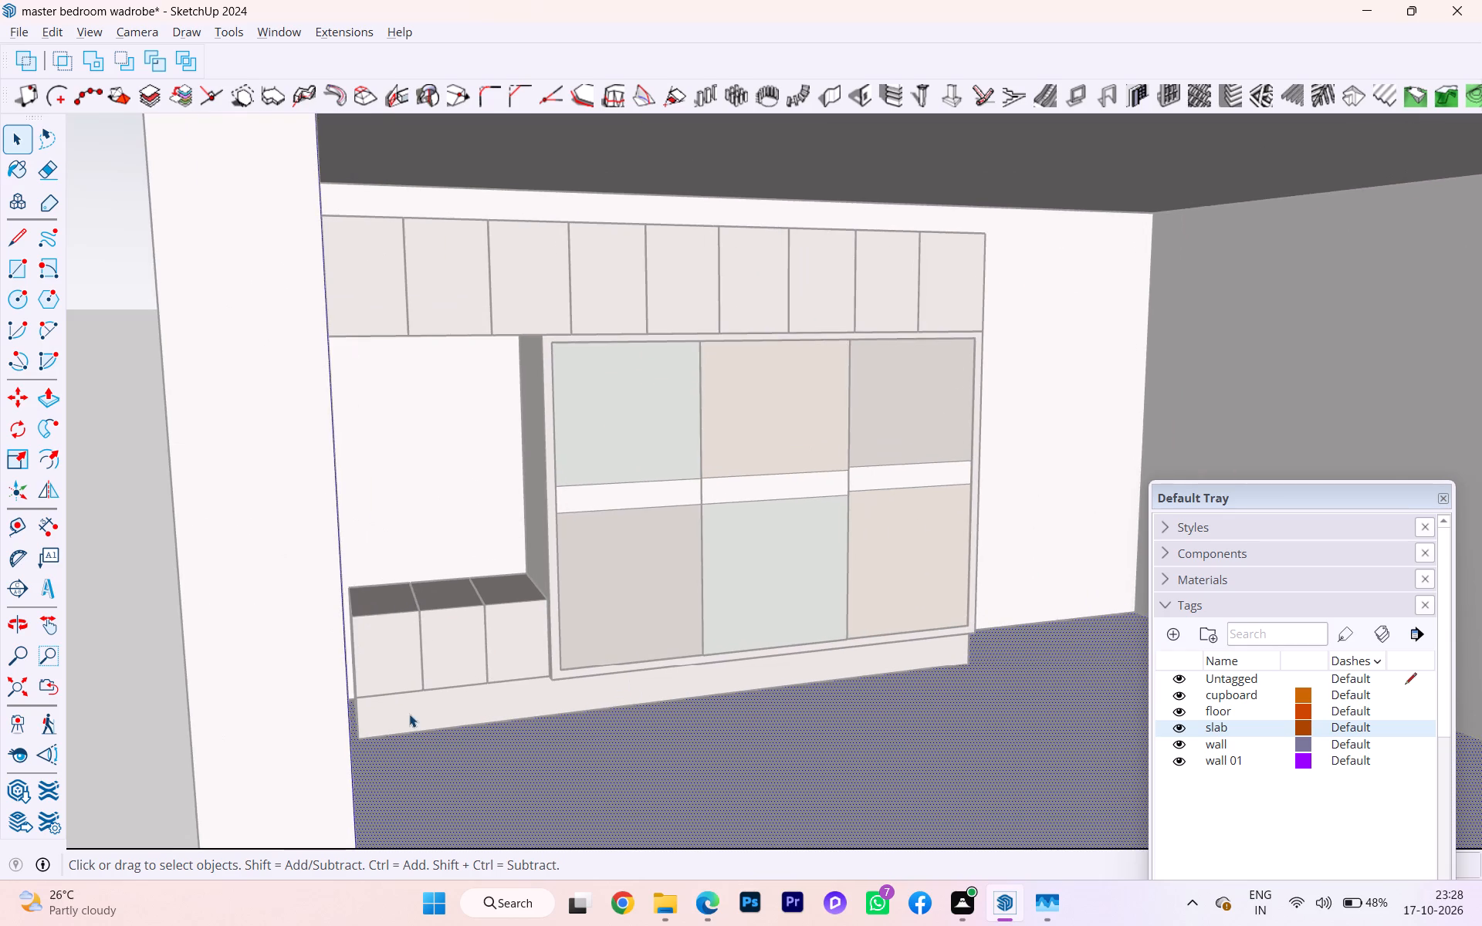
scroll(431, 698, "down", 2)
scroll(431, 698, "up", 2)
left_click(124, 722)
scroll(328, 684, "up", 5)
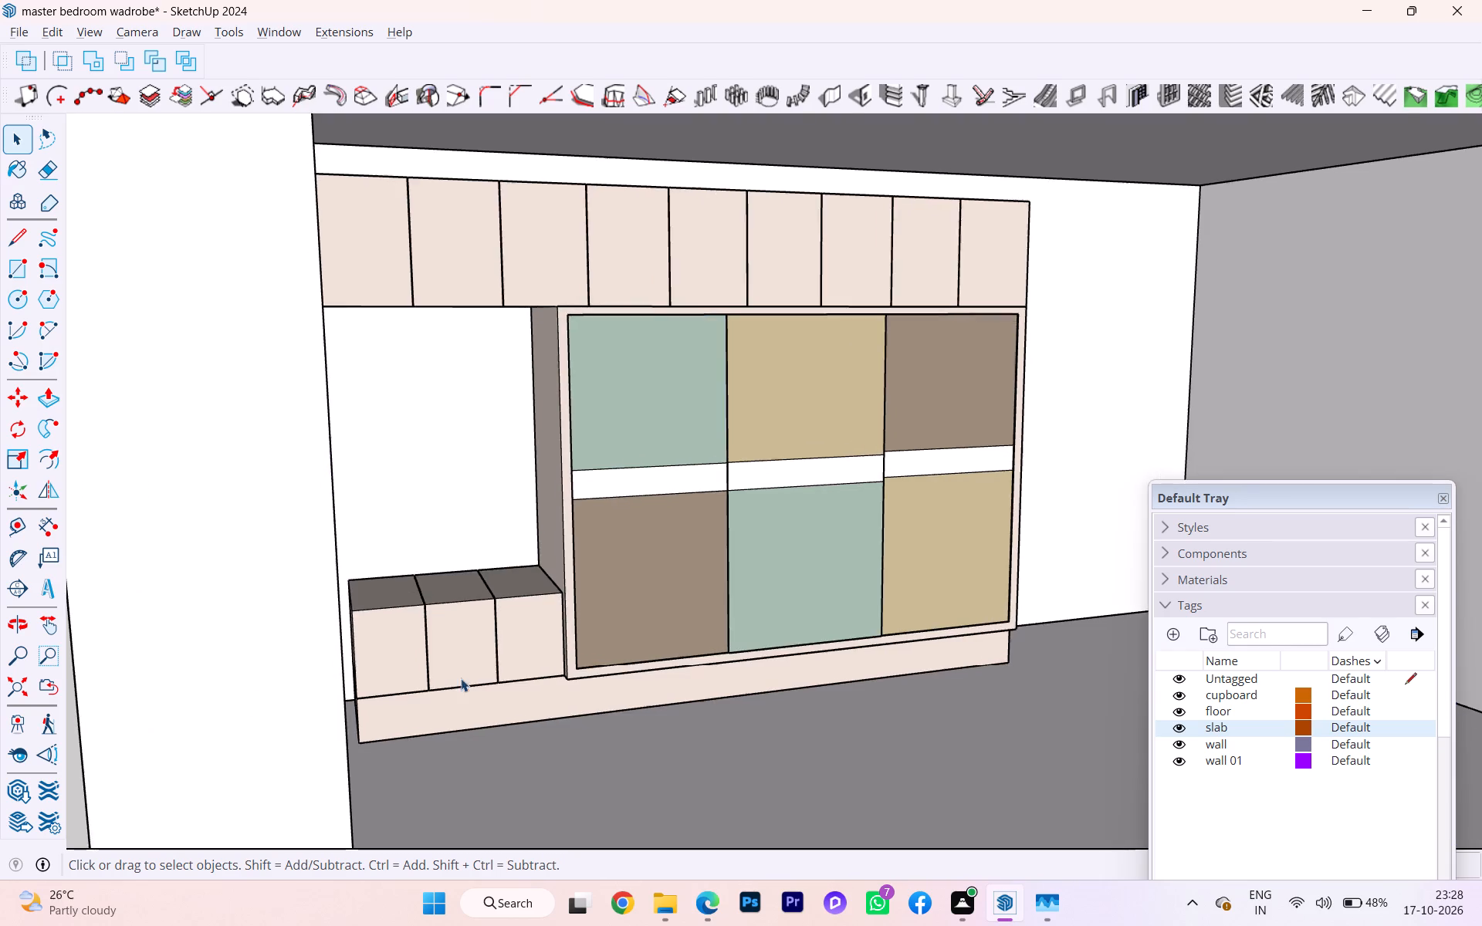
Open the base plinth group for editing and Push/Pull its end face beside the seating out to the side wall.
scroll(461, 678, "up", 2)
scroll(465, 678, "down", 1)
scroll(465, 678, "up", 7)
scroll(369, 686, "down", 5)
scroll(367, 686, "up", 6)
middle_click_drag(325, 694, 360, 695)
scroll(340, 704, "up", 7)
scroll(192, 722, "down", 5)
scroll(340, 704, "down", 1)
middle_click_drag(299, 727, 298, 727)
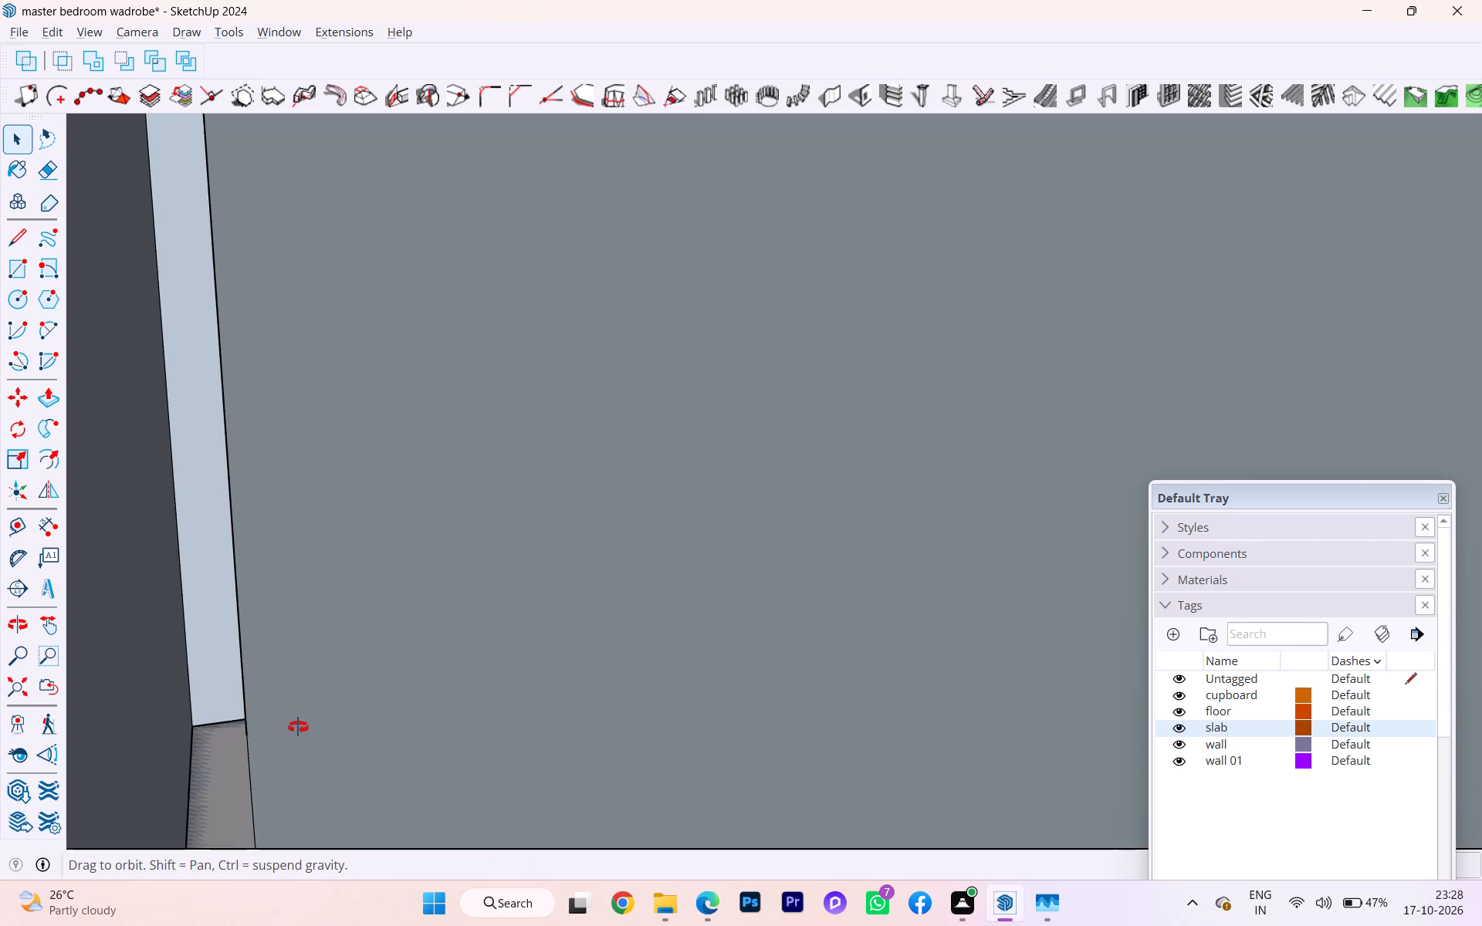
middle_click_drag(298, 727, 249, 727)
scroll(252, 725, "down", 1)
scroll(360, 712, "up", 6)
scroll(424, 694, "up", 1)
scroll(424, 694, "down", 1)
scroll(424, 694, "up", 1)
scroll(420, 694, "down", 1)
scroll(416, 694, "up", 2)
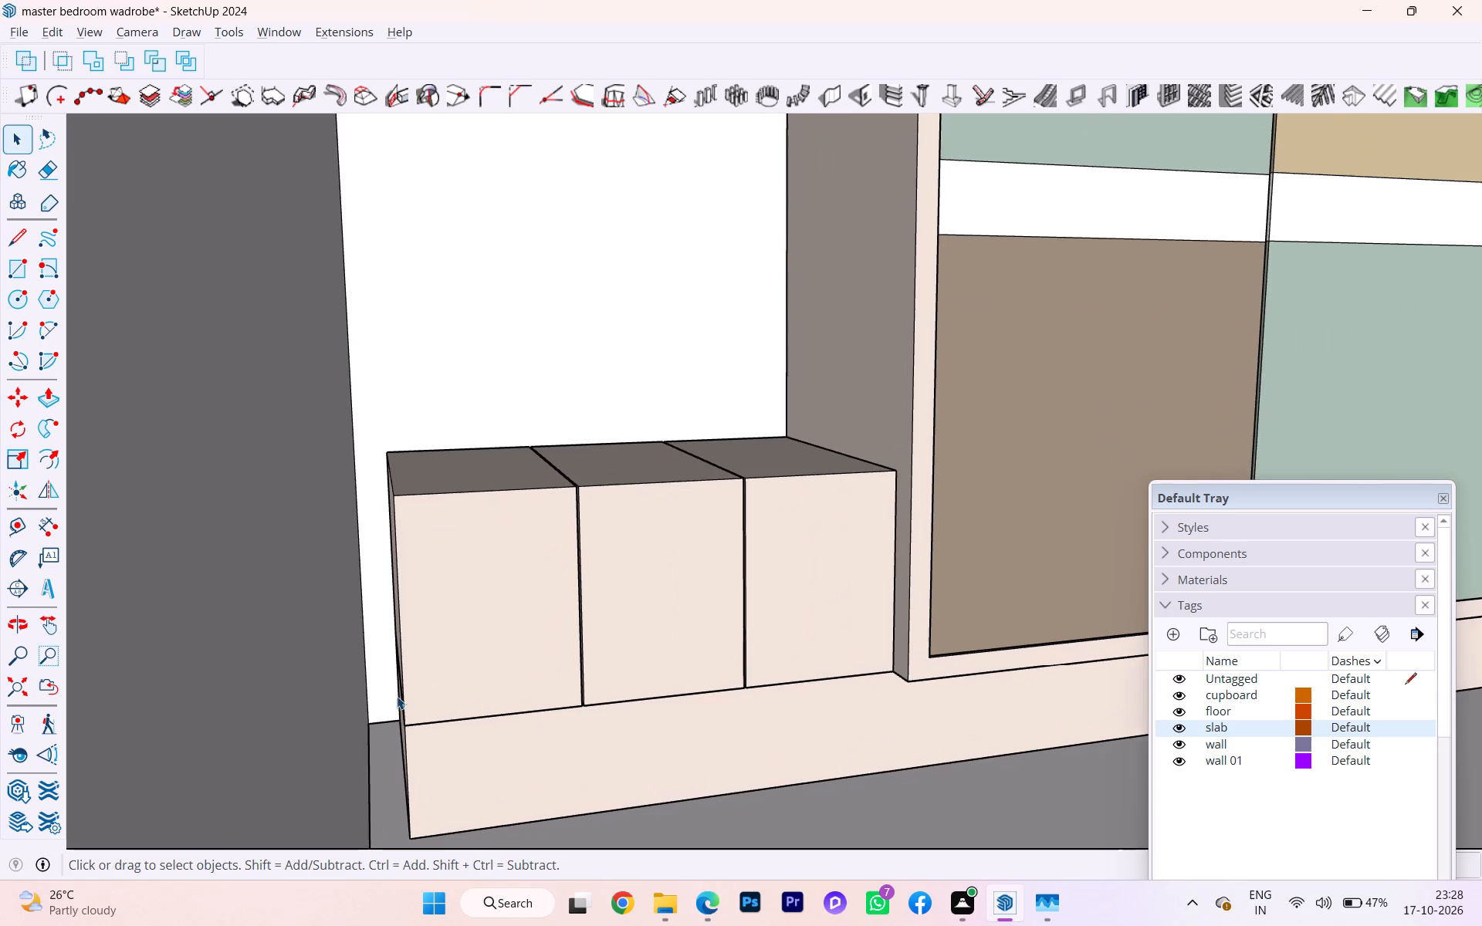
scroll(397, 696, "up", 3)
scroll(371, 687, "down", 1)
scroll(370, 687, "up", 8)
left_click(444, 729)
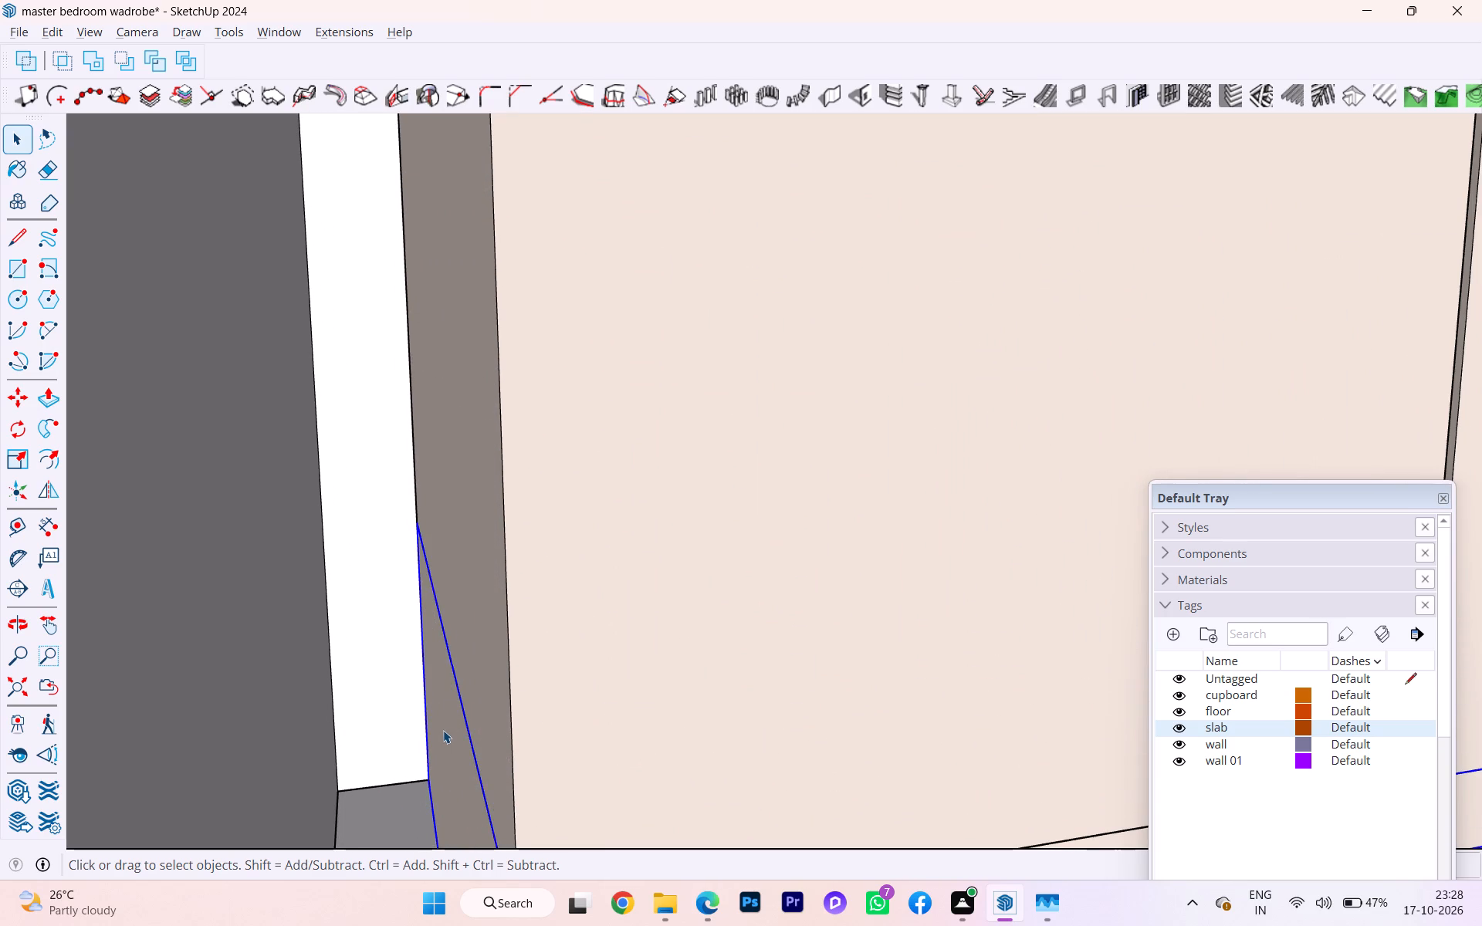
triple_click(443, 730)
key("p")
left_click(439, 731)
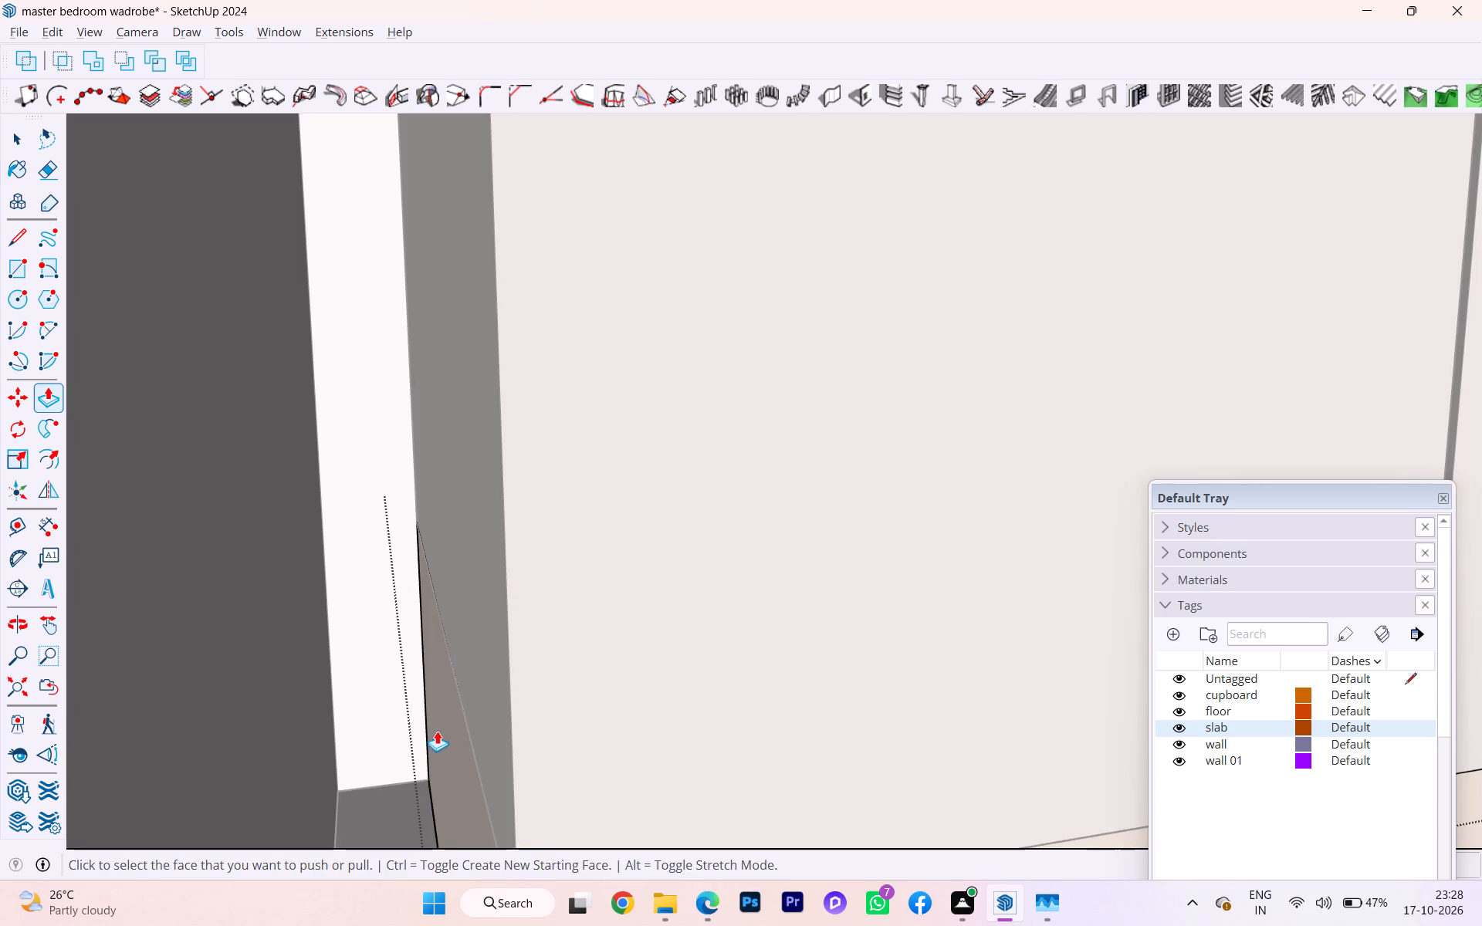
left_click(276, 709)
key("space")
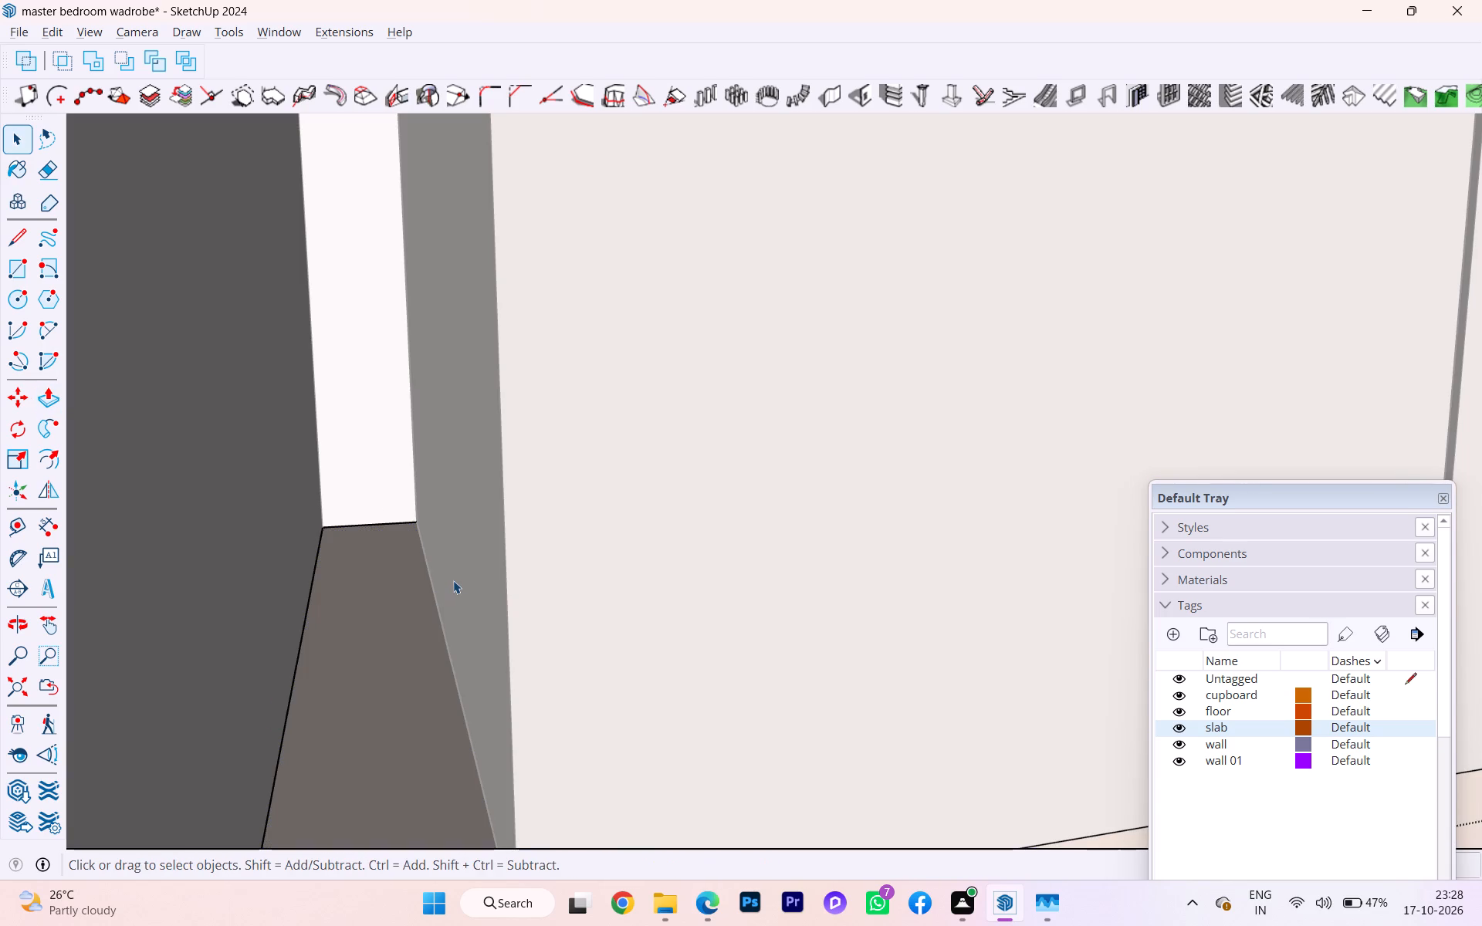
left_click(455, 579)
double_click(462, 571)
key("space")
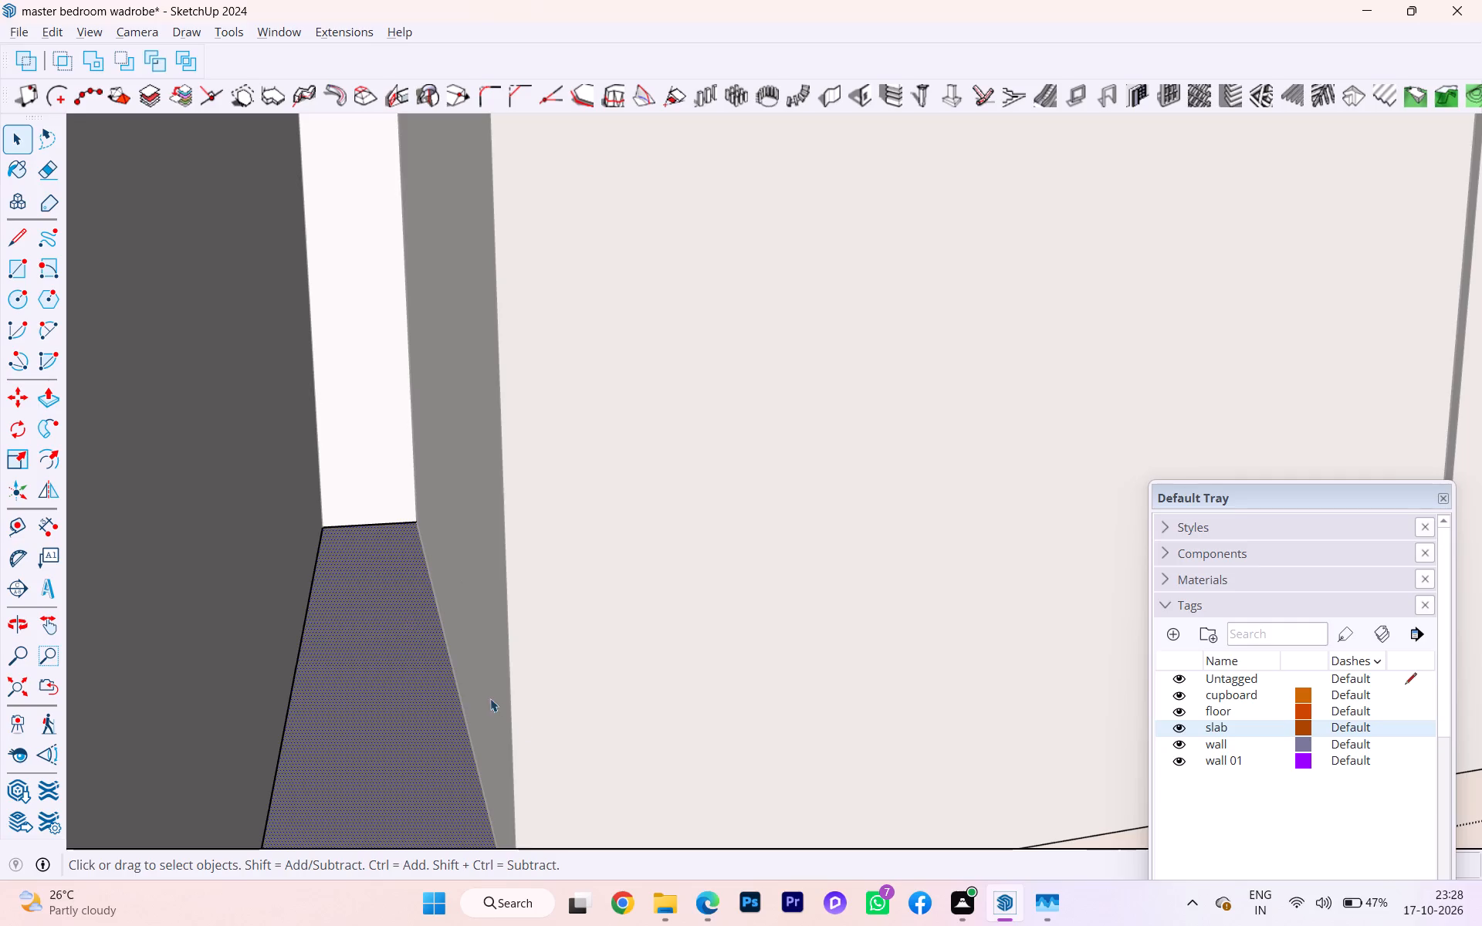
Examine the extended plinth against the side wall and the whole room, and leave the plinth group.
scroll(462, 581, "down", 8)
scroll(456, 664, "down", 5)
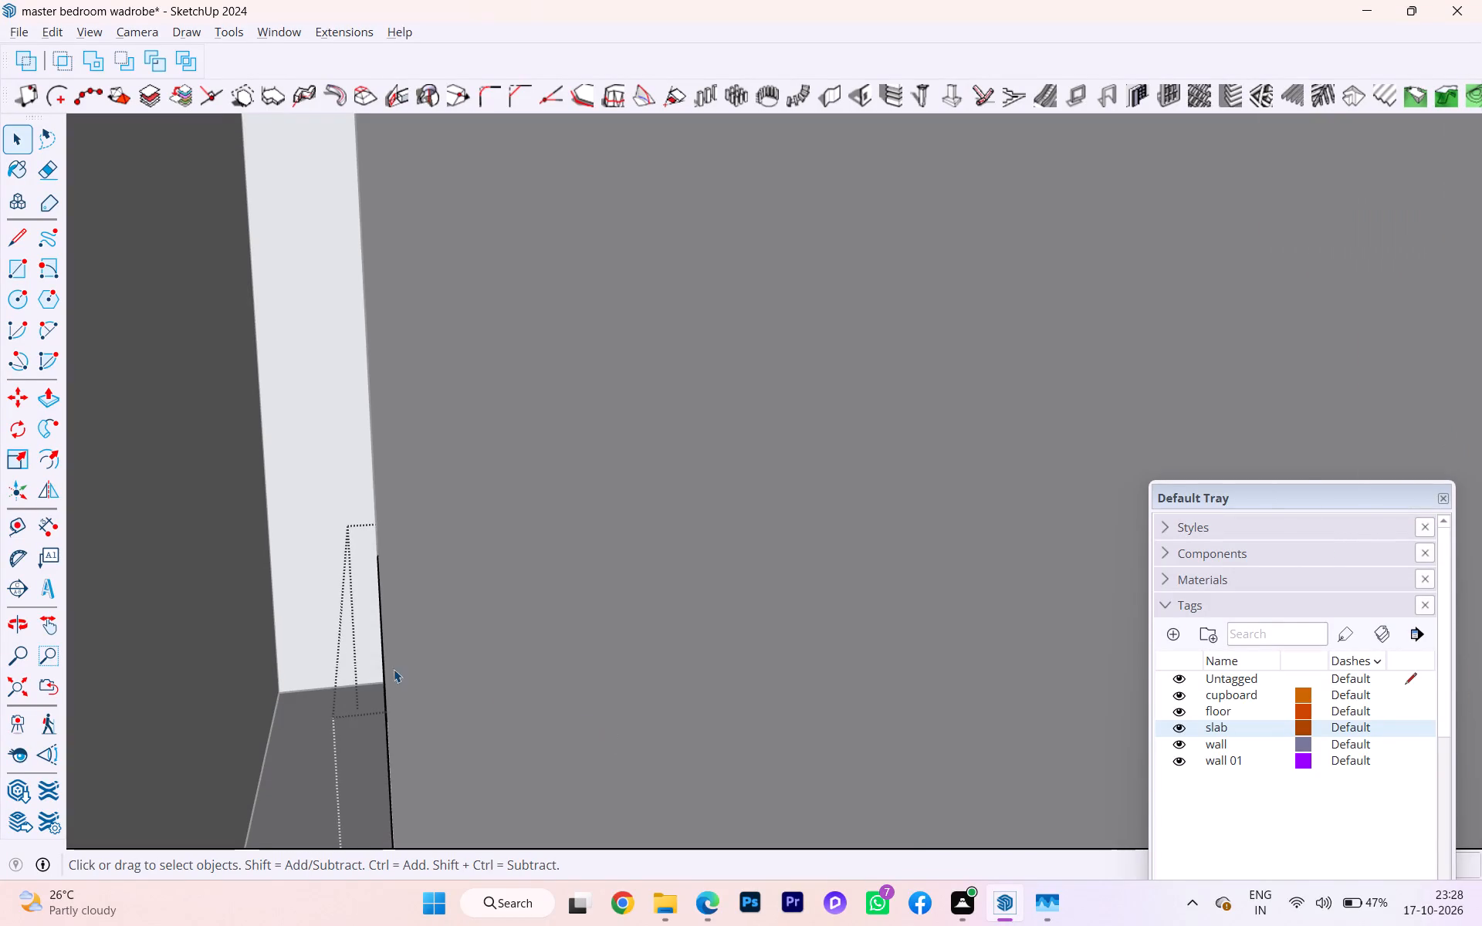
scroll(394, 669, "down", 9)
scroll(346, 655, "up", 1)
scroll(346, 655, "down", 4)
scroll(346, 655, "up", 1)
scroll(346, 655, "down", 2)
scroll(346, 655, "up", 1)
scroll(346, 655, "down", 9)
scroll(296, 654, "up", 1)
scroll(296, 654, "down", 2)
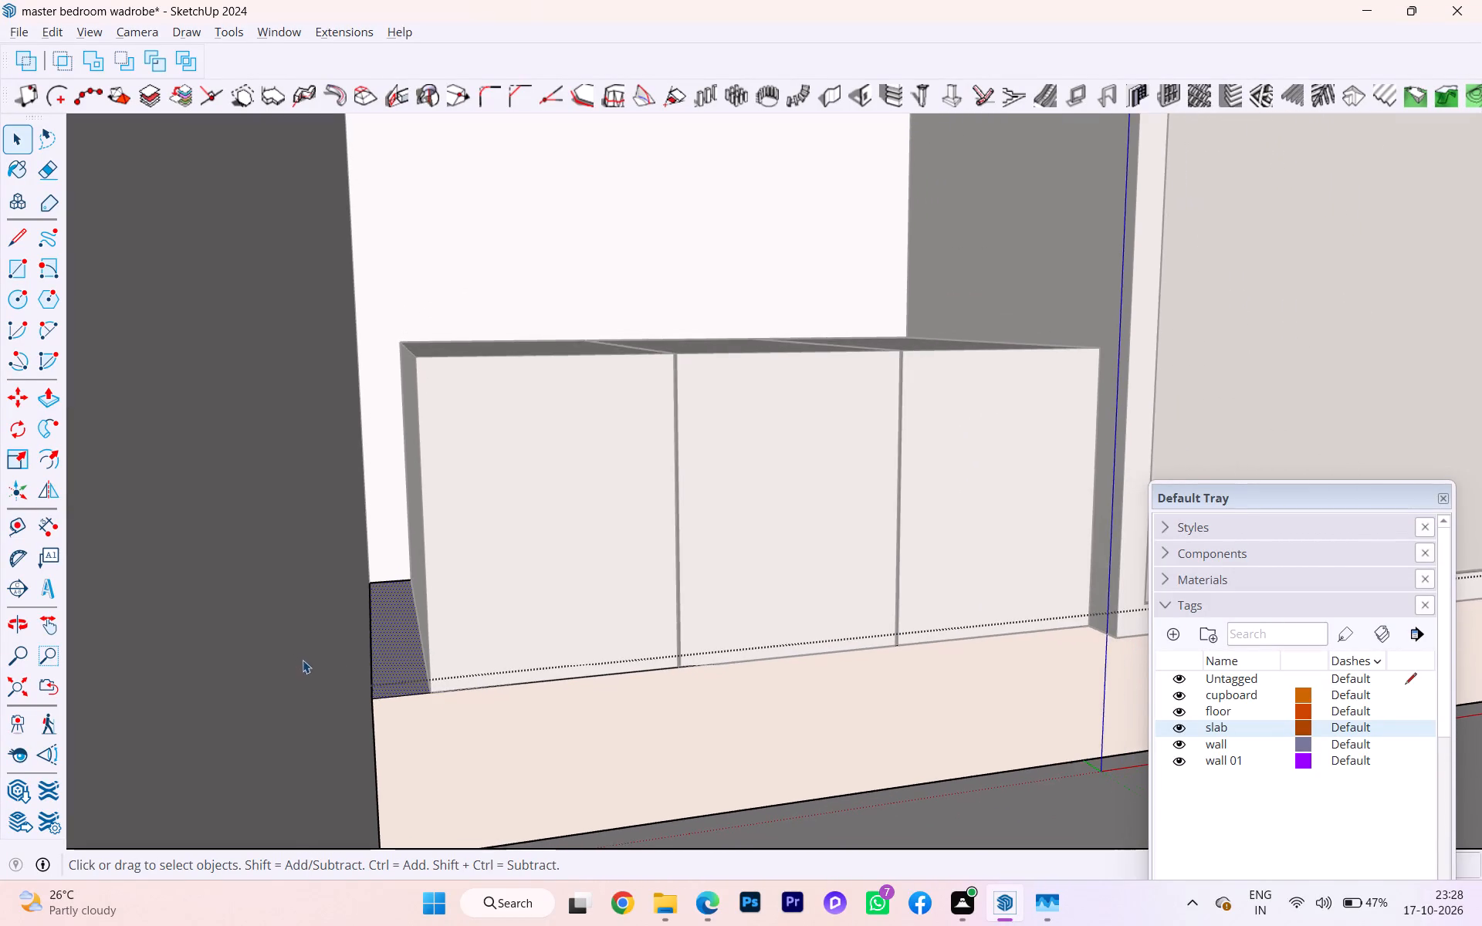
scroll(303, 660, "down", 2)
scroll(308, 663, "up", 2)
scroll(308, 663, "down", 1)
scroll(310, 666, "up", 1)
scroll(310, 666, "down", 7)
scroll(317, 682, "up", 1)
scroll(318, 685, "down", 8)
scroll(320, 689, "up", 2)
scroll(320, 689, "down", 5)
scroll(329, 685, "up", 1)
scroll(329, 685, "down", 1)
scroll(231, 685, "down", 7)
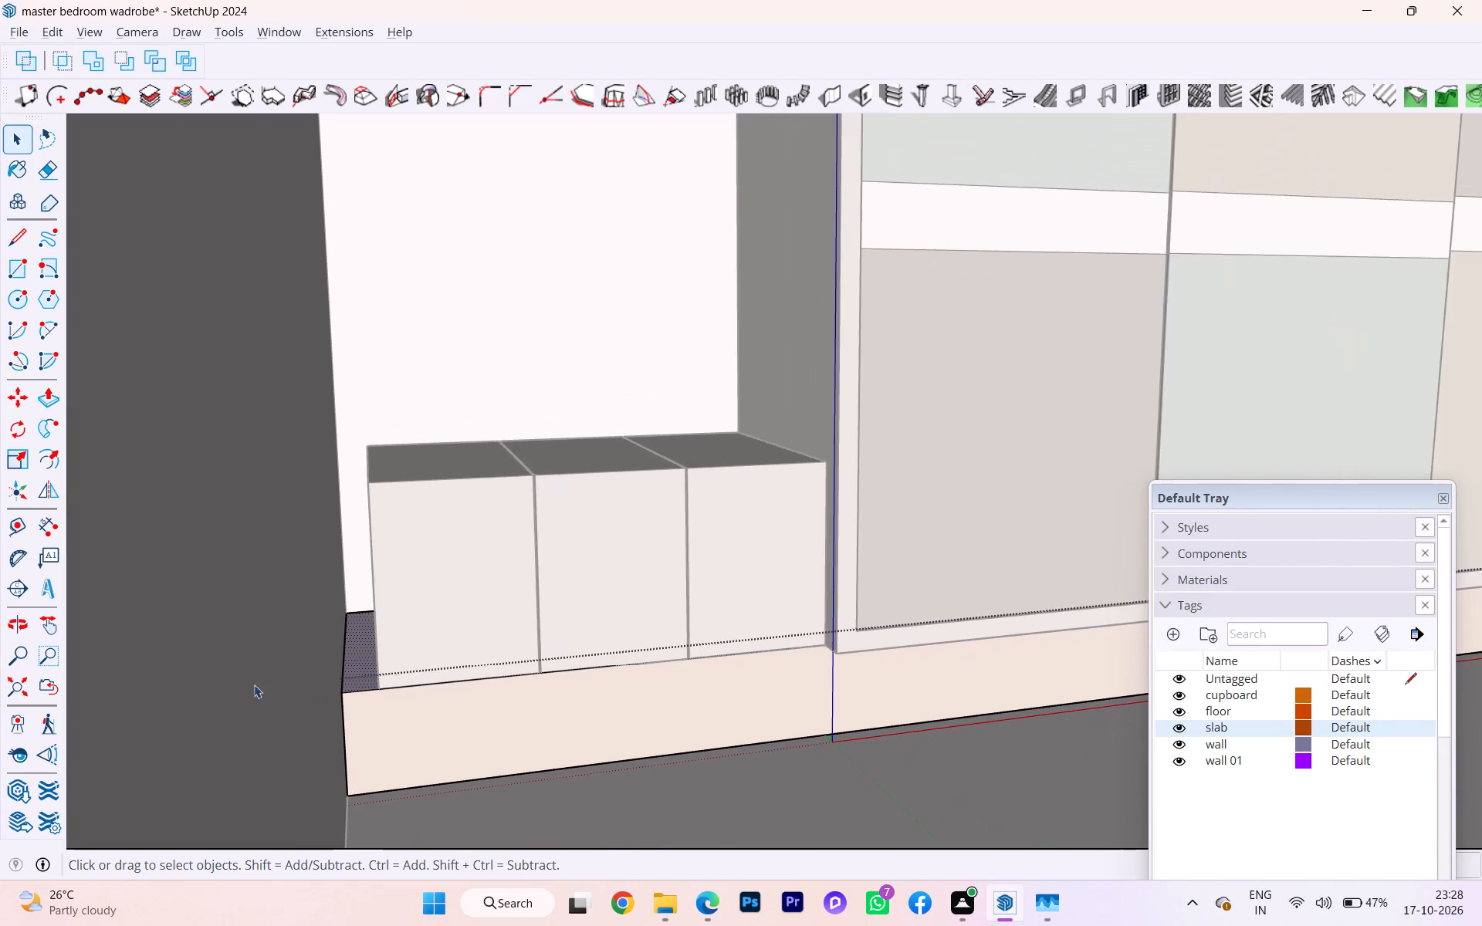
scroll(254, 684, "down", 3)
scroll(264, 687, "up", 2)
scroll(264, 687, "down", 6)
scroll(262, 687, "up", 2)
scroll(262, 688, "down", 2)
scroll(355, 422, "down", 2)
scroll(310, 446, "up", 3)
scroll(262, 461, "down", 3)
scroll(215, 464, "up", 3)
scroll(215, 464, "down", 7)
scroll(215, 464, "up", 5)
scroll(333, 480, "down", 2)
scroll(333, 480, "up", 1)
scroll(333, 480, "down", 4)
scroll(333, 480, "up", 1)
scroll(333, 481, "down", 3)
scroll(333, 485, "up", 1)
scroll(333, 485, "down", 1)
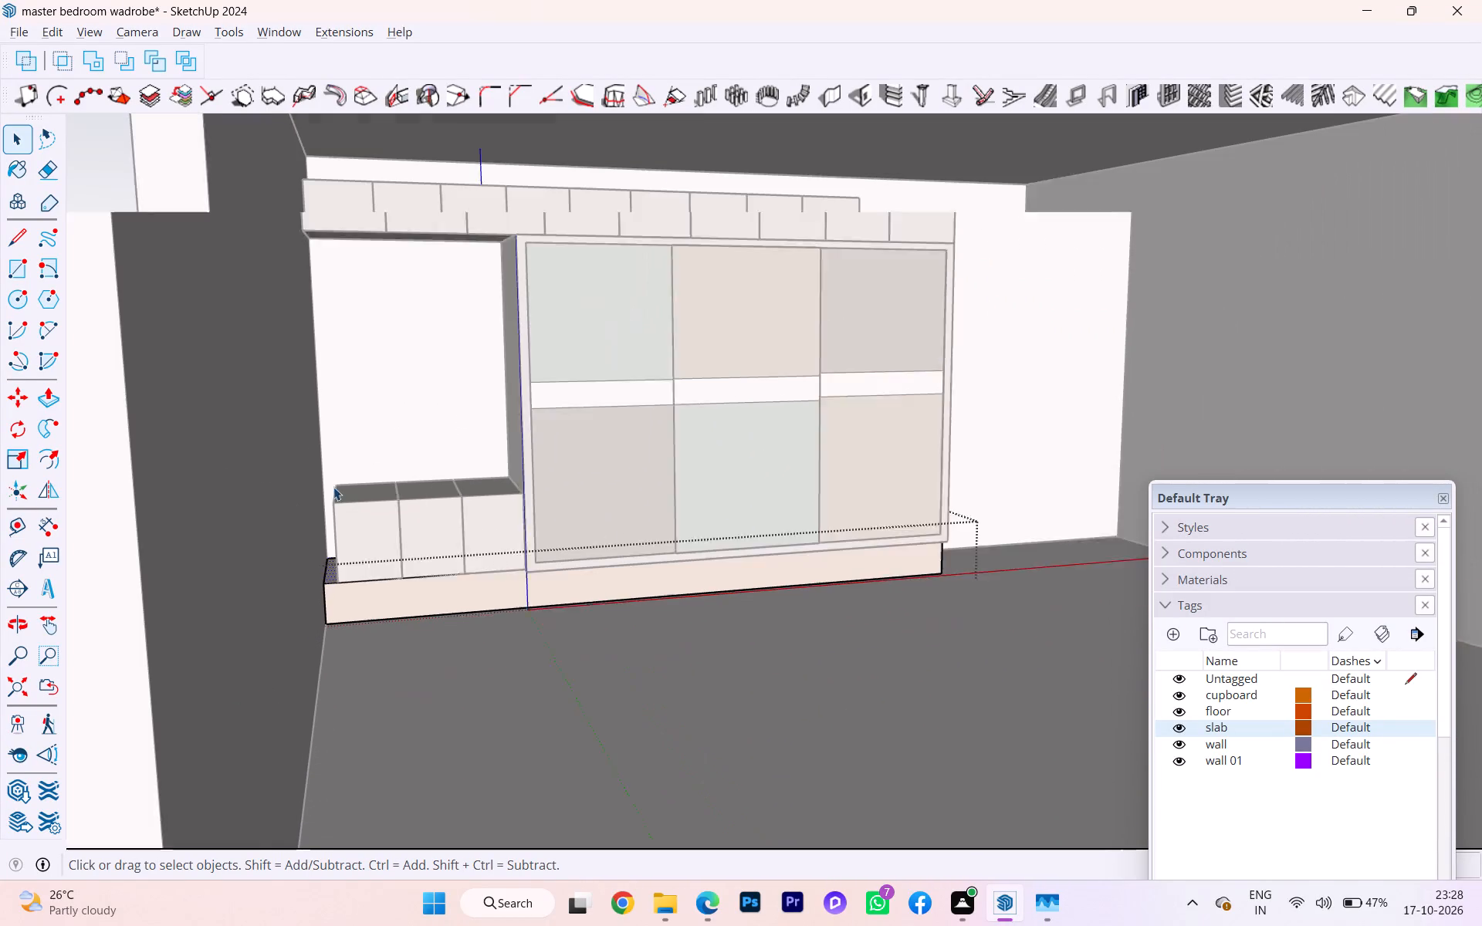
scroll(31, 613, "up", 3)
scroll(31, 614, "down", 5)
scroll(29, 616, "up", 2)
scroll(29, 617, "down", 1)
scroll(96, 596, "down", 5)
scroll(107, 593, "up", 1)
scroll(107, 593, "down", 10)
scroll(235, 574, "up", 1)
scroll(240, 573, "down", 6)
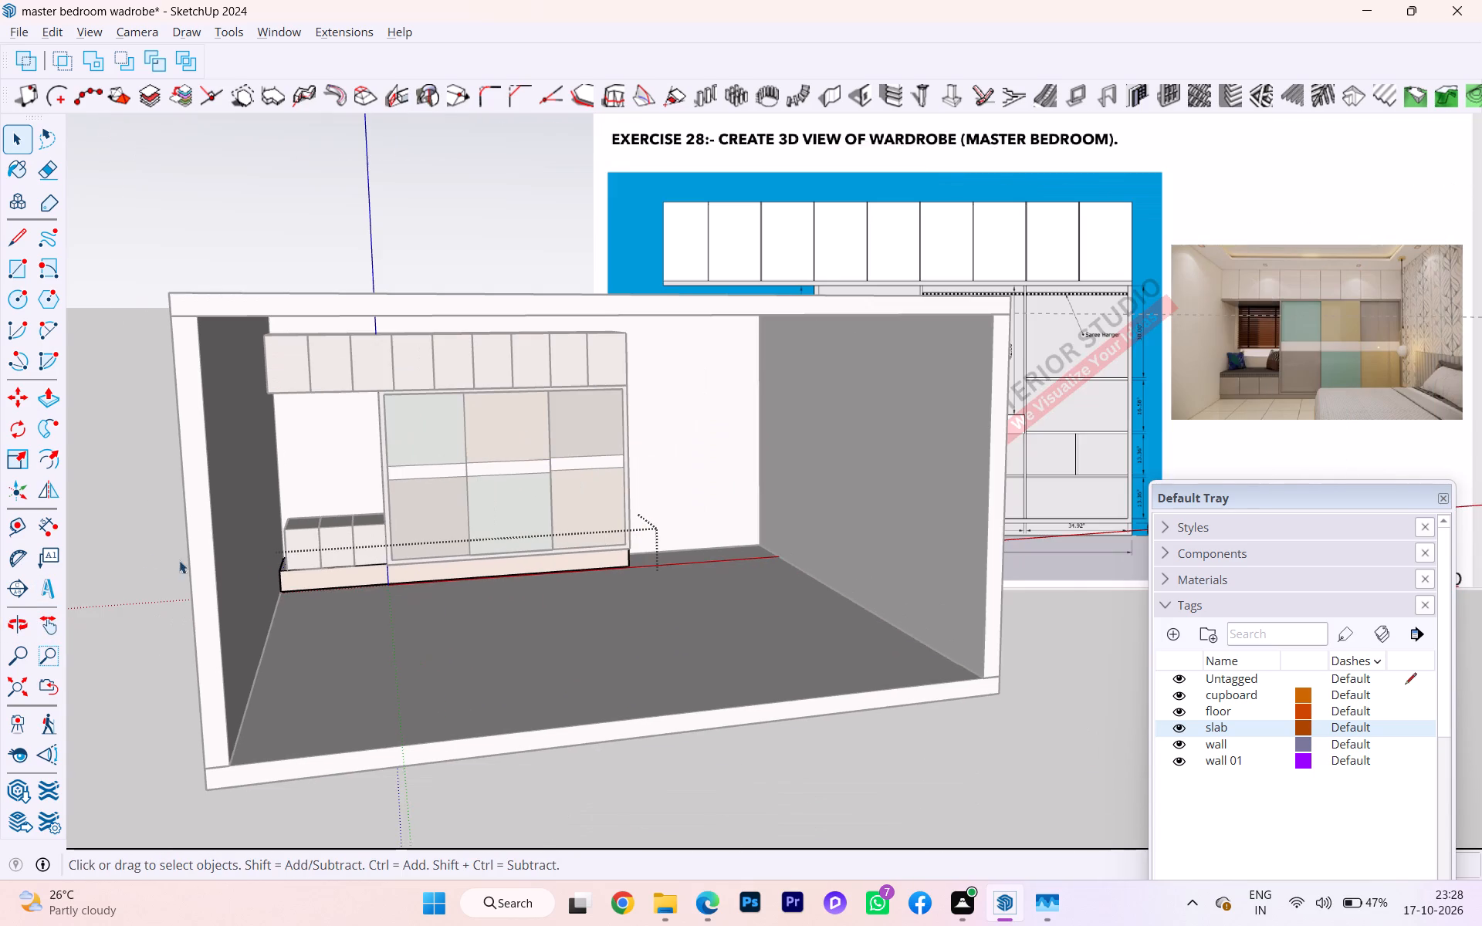
scroll(150, 550, "up", 8)
left_click(123, 613)
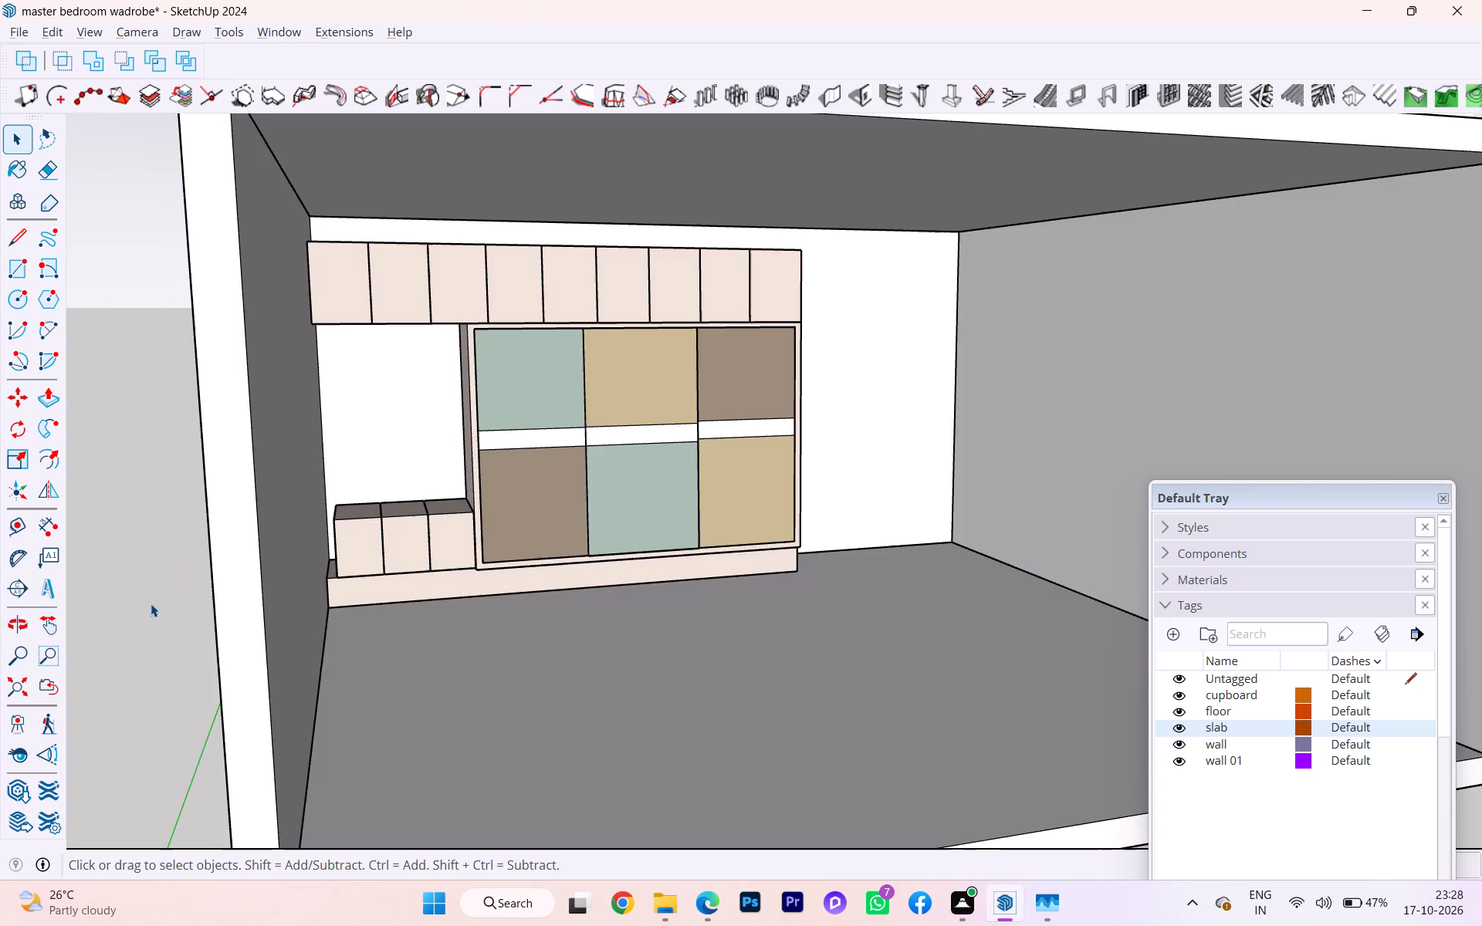
Push/Pull the end face of the outermost seating box to the side wall to close the gap.
scroll(294, 552, "up", 11)
scroll(402, 526, "down", 2)
scroll(398, 526, "up", 1)
scroll(367, 537, "down", 1)
scroll(367, 537, "up", 2)
scroll(367, 537, "down", 1)
scroll(367, 537, "up", 2)
scroll(367, 537, "down", 2)
scroll(366, 537, "up", 2)
scroll(352, 542, "down", 1)
scroll(352, 542, "up", 6)
scroll(350, 542, "down", 1)
scroll(350, 542, "up", 3)
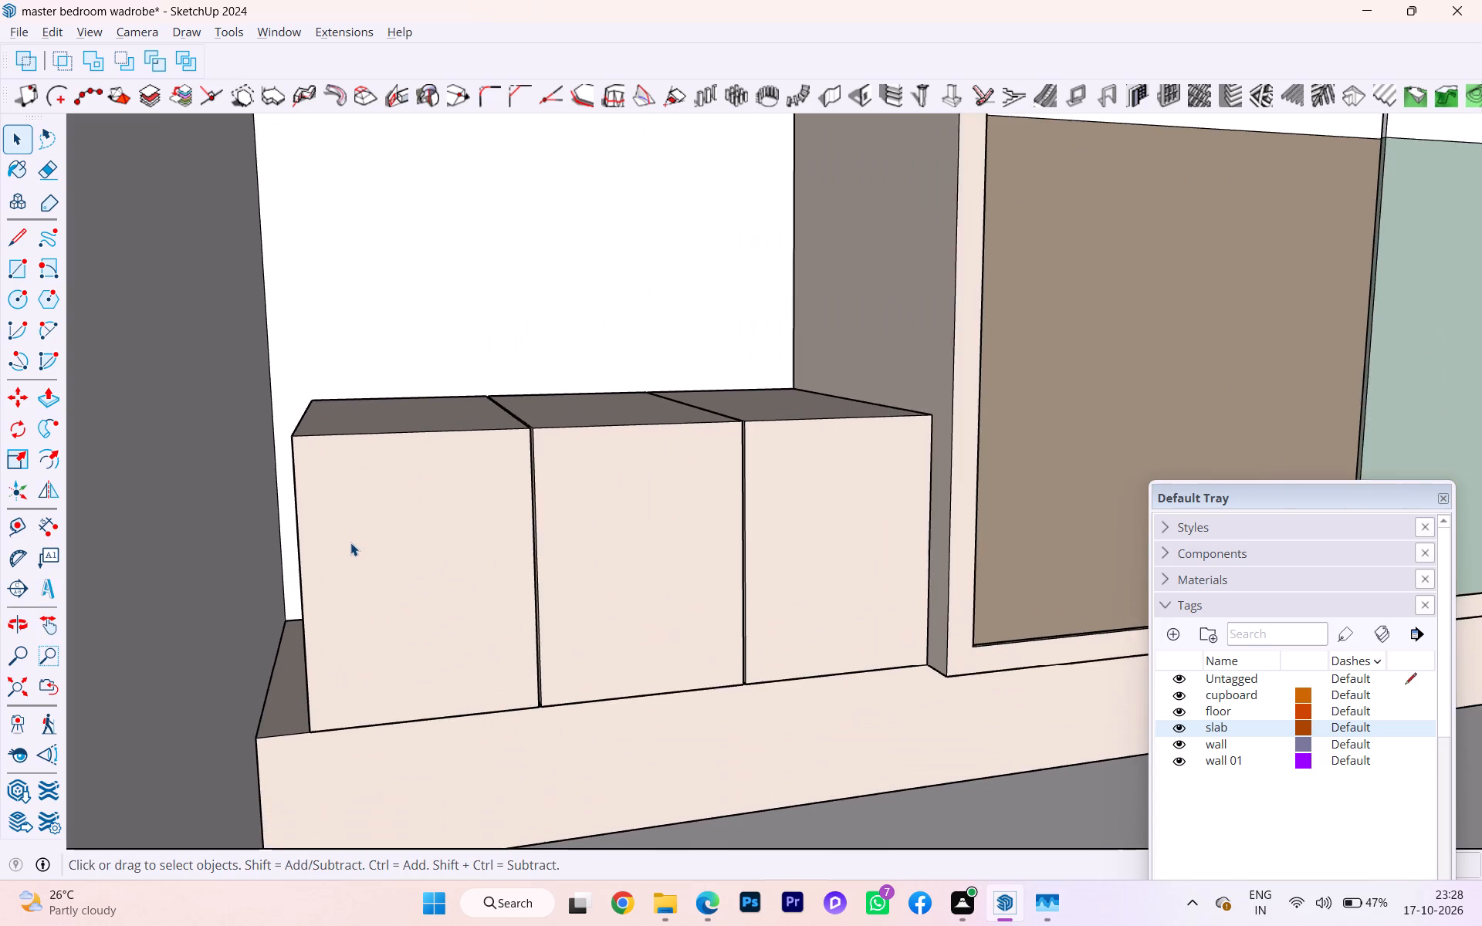
scroll(360, 545, "down", 1)
middle_click_drag(361, 545, 386, 566)
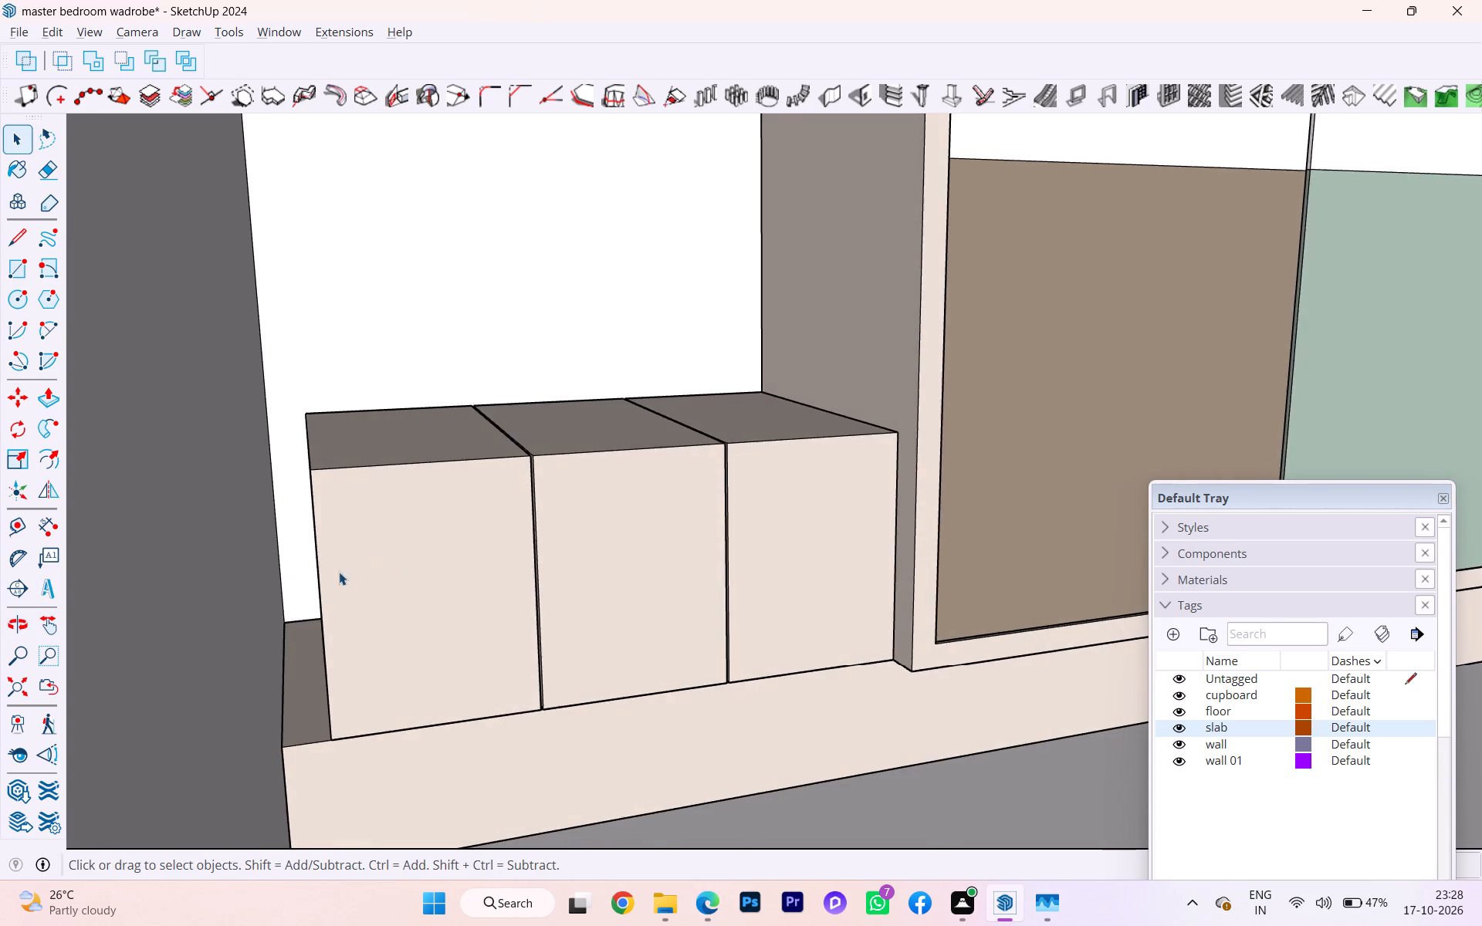
scroll(318, 571, "down", 1)
scroll(318, 571, "up", 6)
scroll(318, 570, "down", 3)
scroll(318, 570, "up", 1)
scroll(318, 570, "down", 1)
middle_click_drag(323, 569, 339, 565)
scroll(324, 569, "down", 1)
left_click(315, 559)
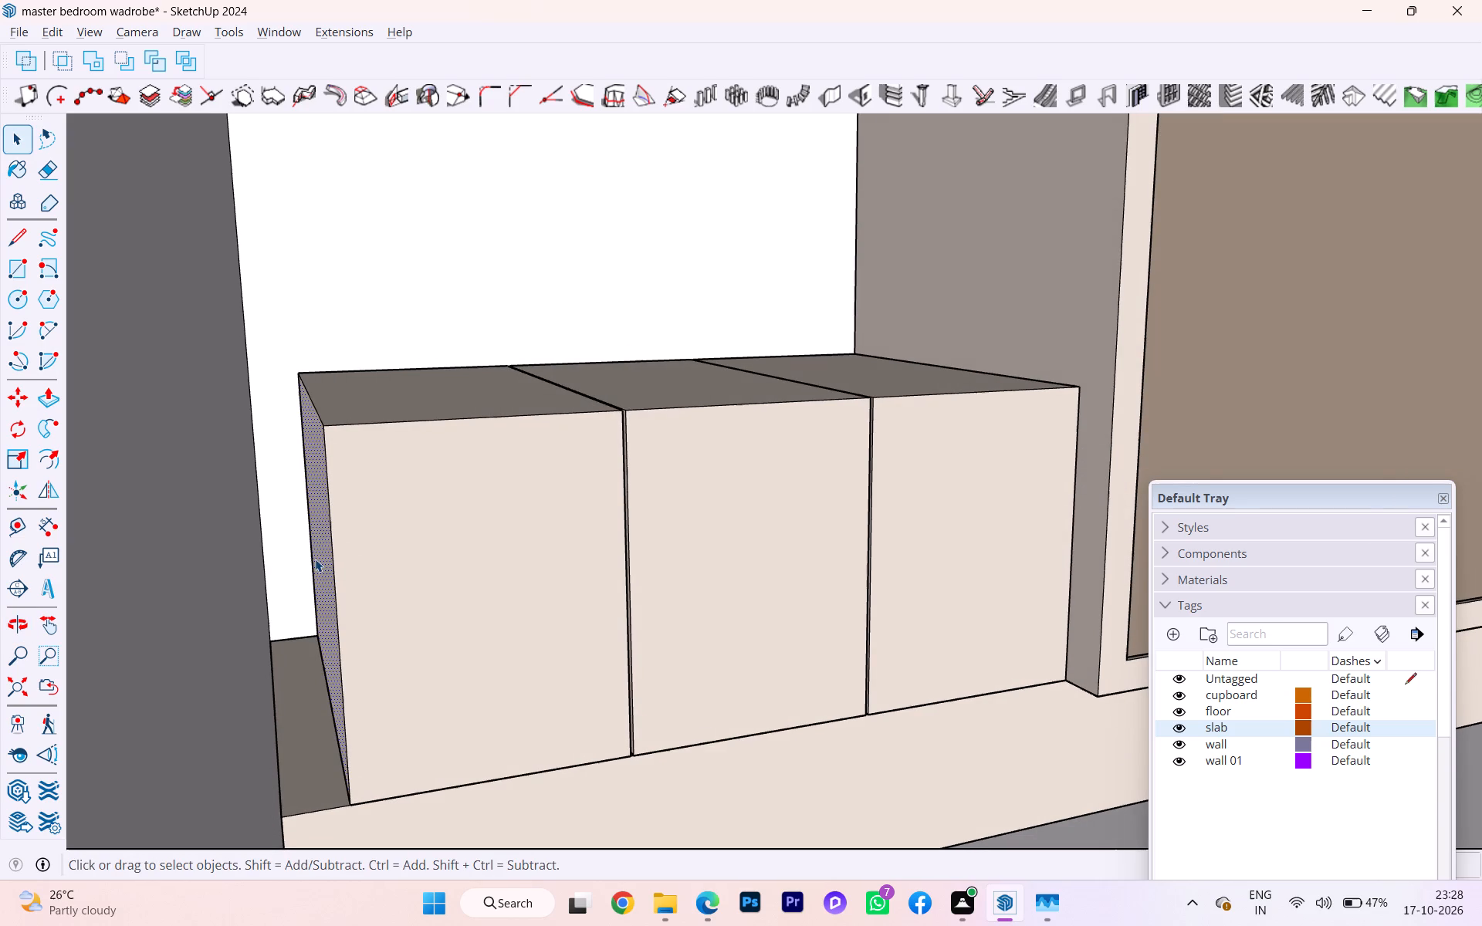
key("p")
left_click(315, 559)
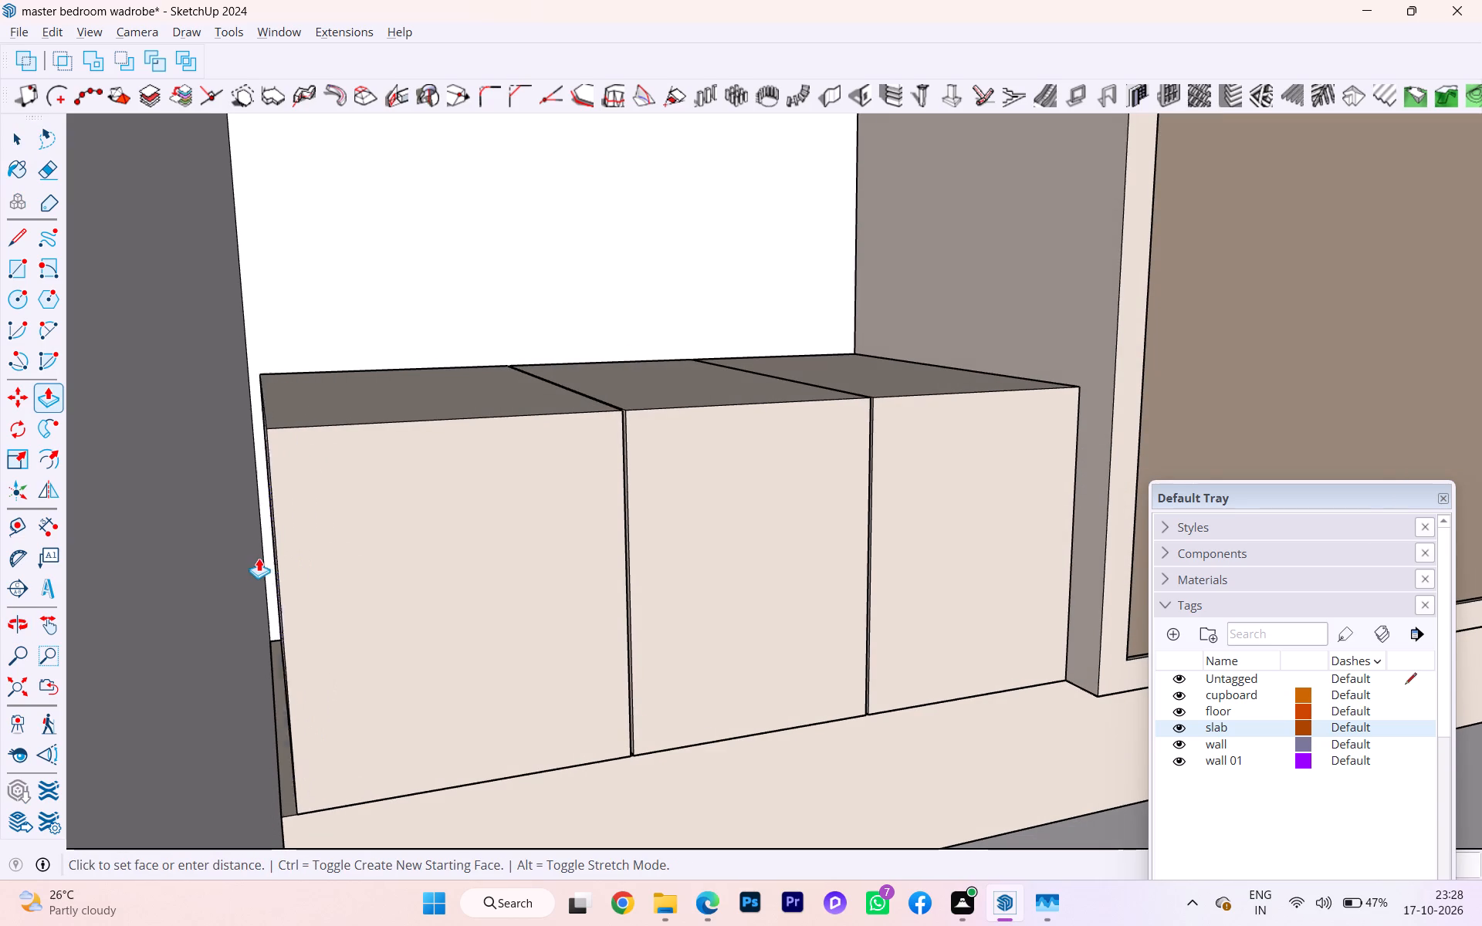
left_click(243, 556)
key("space")
scroll(523, 359, "down", 1)
scroll(523, 359, "up", 1)
scroll(523, 359, "down", 6)
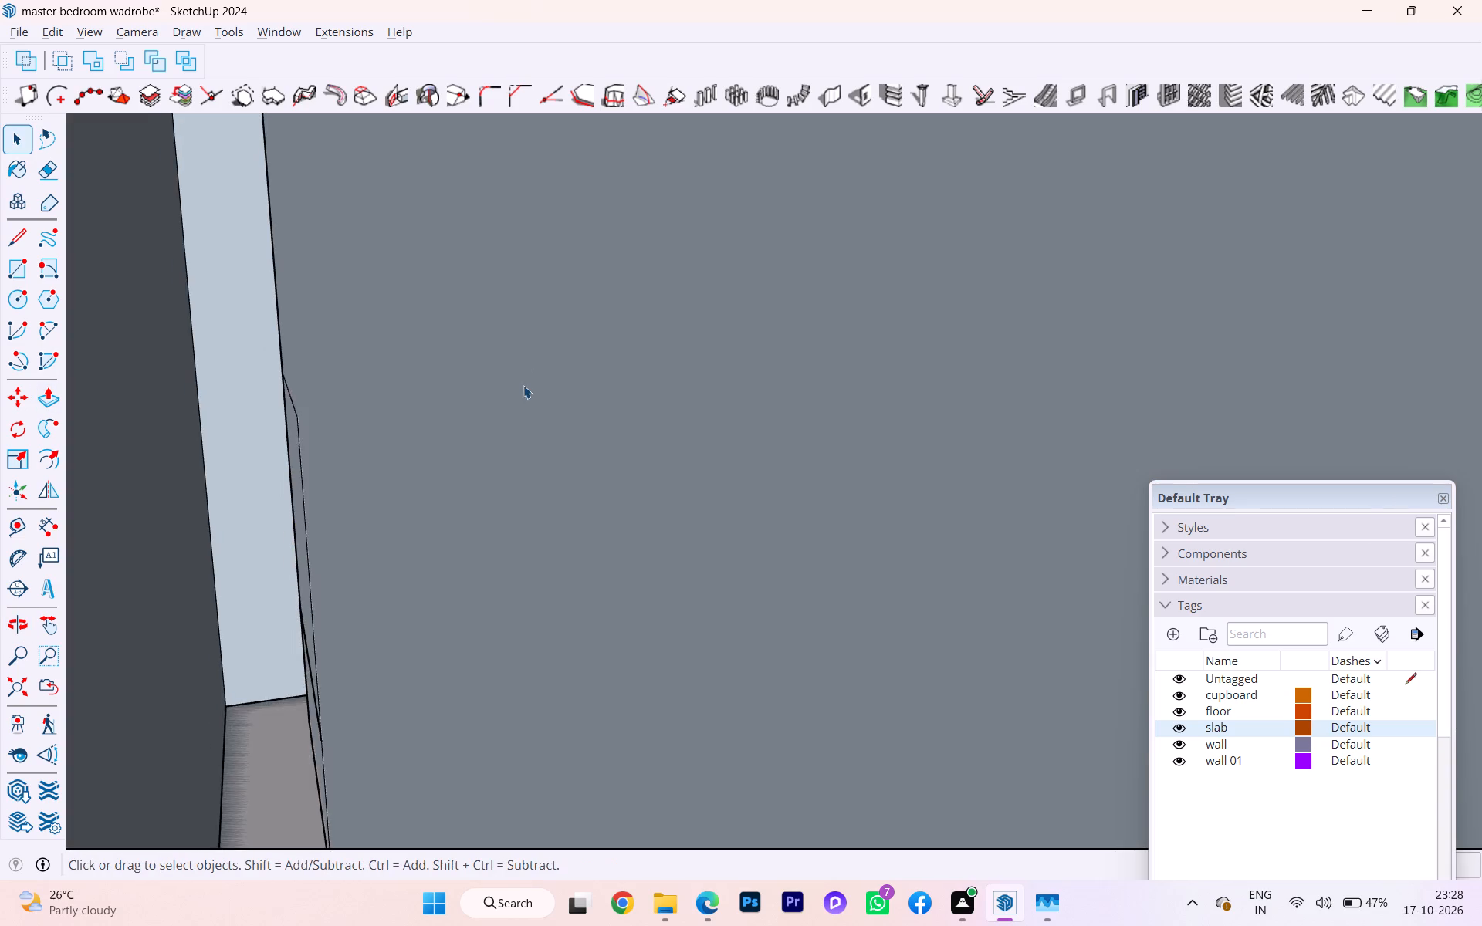
Examine the fit of the outermost seating box against the side wall and view the whole room.
scroll(523, 385, "down", 4)
scroll(465, 413, "up", 1)
scroll(445, 415, "down", 10)
scroll(292, 455, "down", 2)
middle_click_drag(308, 461, 284, 471)
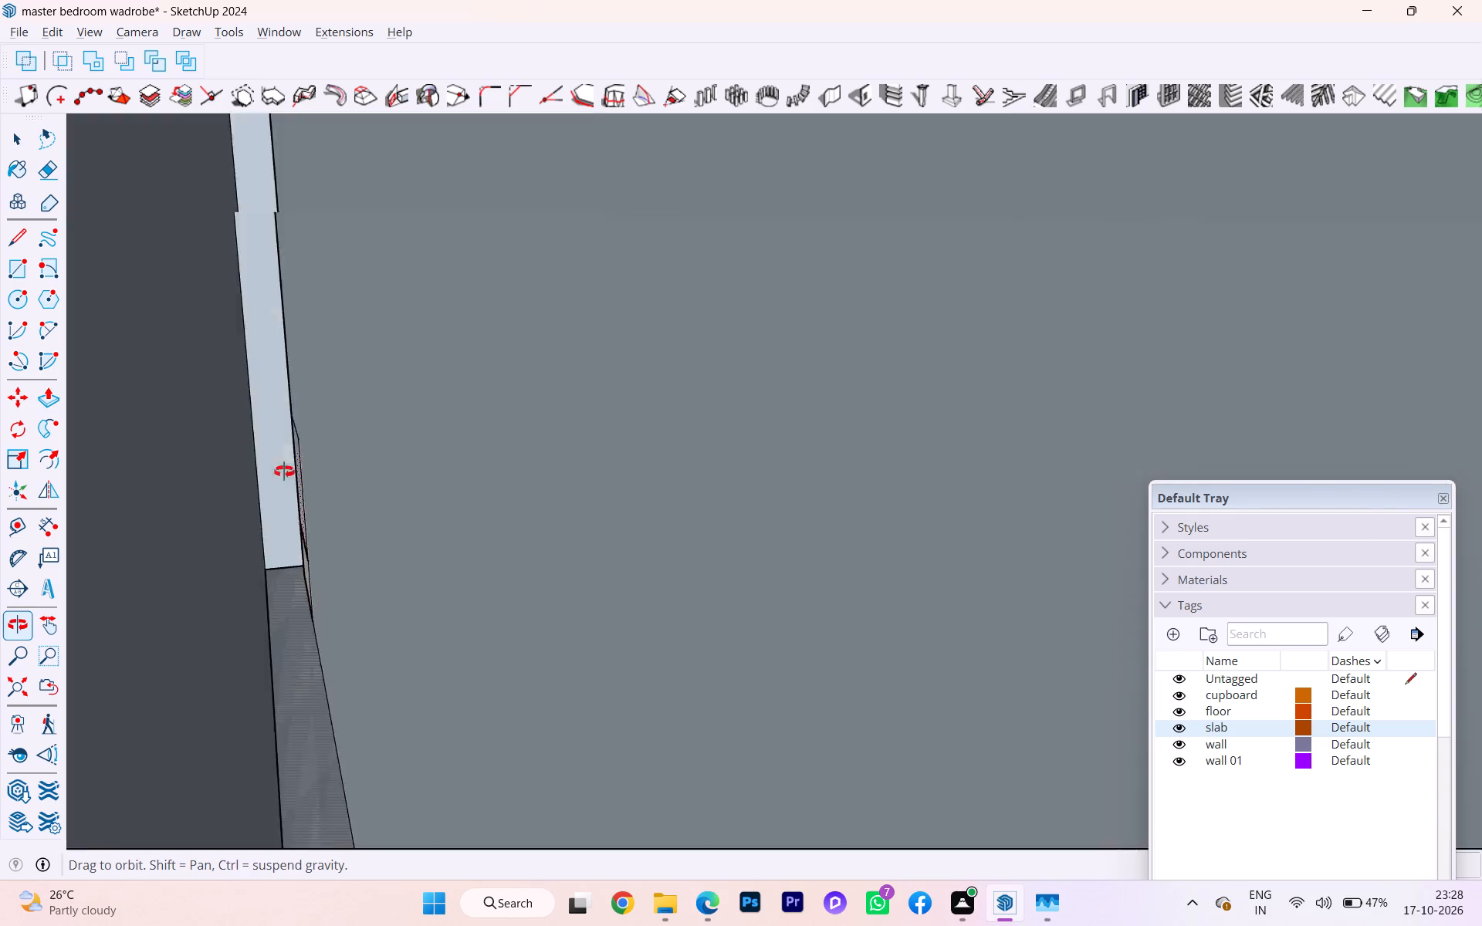
middle_click_drag(284, 471, 198, 480)
scroll(340, 455, "down", 6)
scroll(454, 441, "up", 1)
scroll(455, 441, "down", 4)
scroll(500, 438, "up", 2)
scroll(505, 438, "down", 4)
scroll(577, 461, "up", 3)
scroll(577, 461, "down", 1)
left_click(255, 550)
scroll(432, 444, "down", 4)
scroll(546, 448, "down", 3)
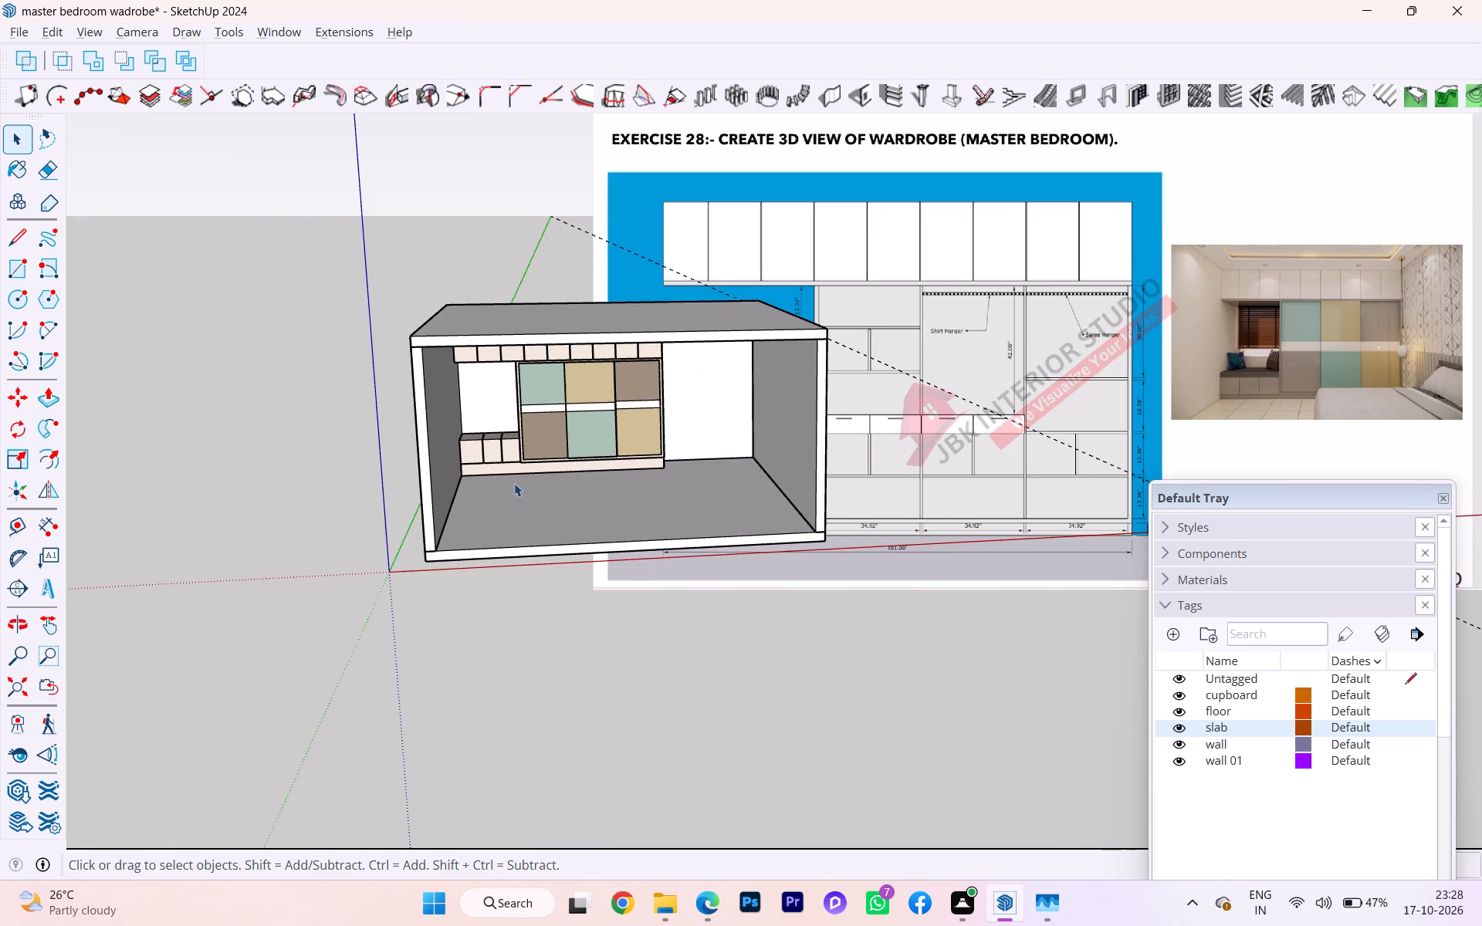
Push/Pull the outermost seating box's side face at its joint with the middle box slightly back toward the side wall.
middle_click_drag(504, 468, 492, 411)
scroll(512, 419, "up", 13)
scroll(458, 472, "down", 2)
scroll(457, 473, "up", 2)
scroll(456, 473, "down", 3)
scroll(452, 474, "up", 3)
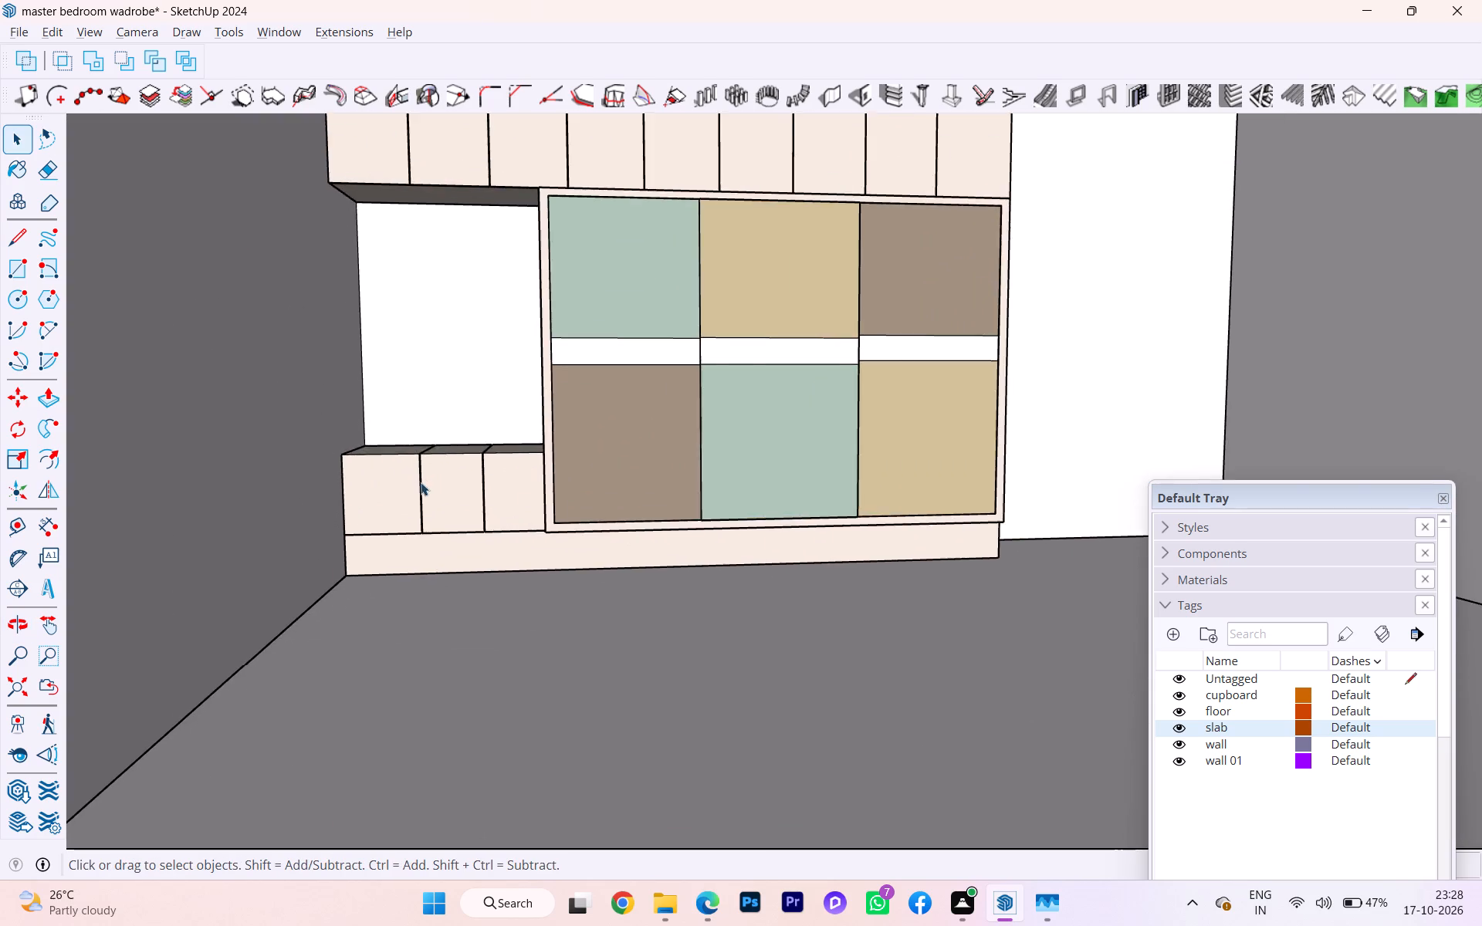
scroll(421, 482, "up", 6)
scroll(417, 476, "down", 1)
scroll(417, 476, "up", 2)
scroll(417, 476, "down", 3)
scroll(417, 476, "up", 4)
scroll(421, 463, "down", 1)
scroll(421, 463, "up", 4)
scroll(421, 463, "down", 1)
scroll(421, 463, "up", 6)
scroll(426, 457, "down", 2)
scroll(426, 457, "up", 3)
middle_click_drag(418, 463, 394, 477)
scroll(406, 455, "up", 2)
scroll(407, 448, "down", 2)
scroll(406, 448, "up", 7)
scroll(393, 438, "down", 1)
scroll(393, 438, "up", 8)
middle_click_drag(391, 427, 371, 487)
scroll(386, 447, "down", 1)
scroll(371, 487, "up", 2)
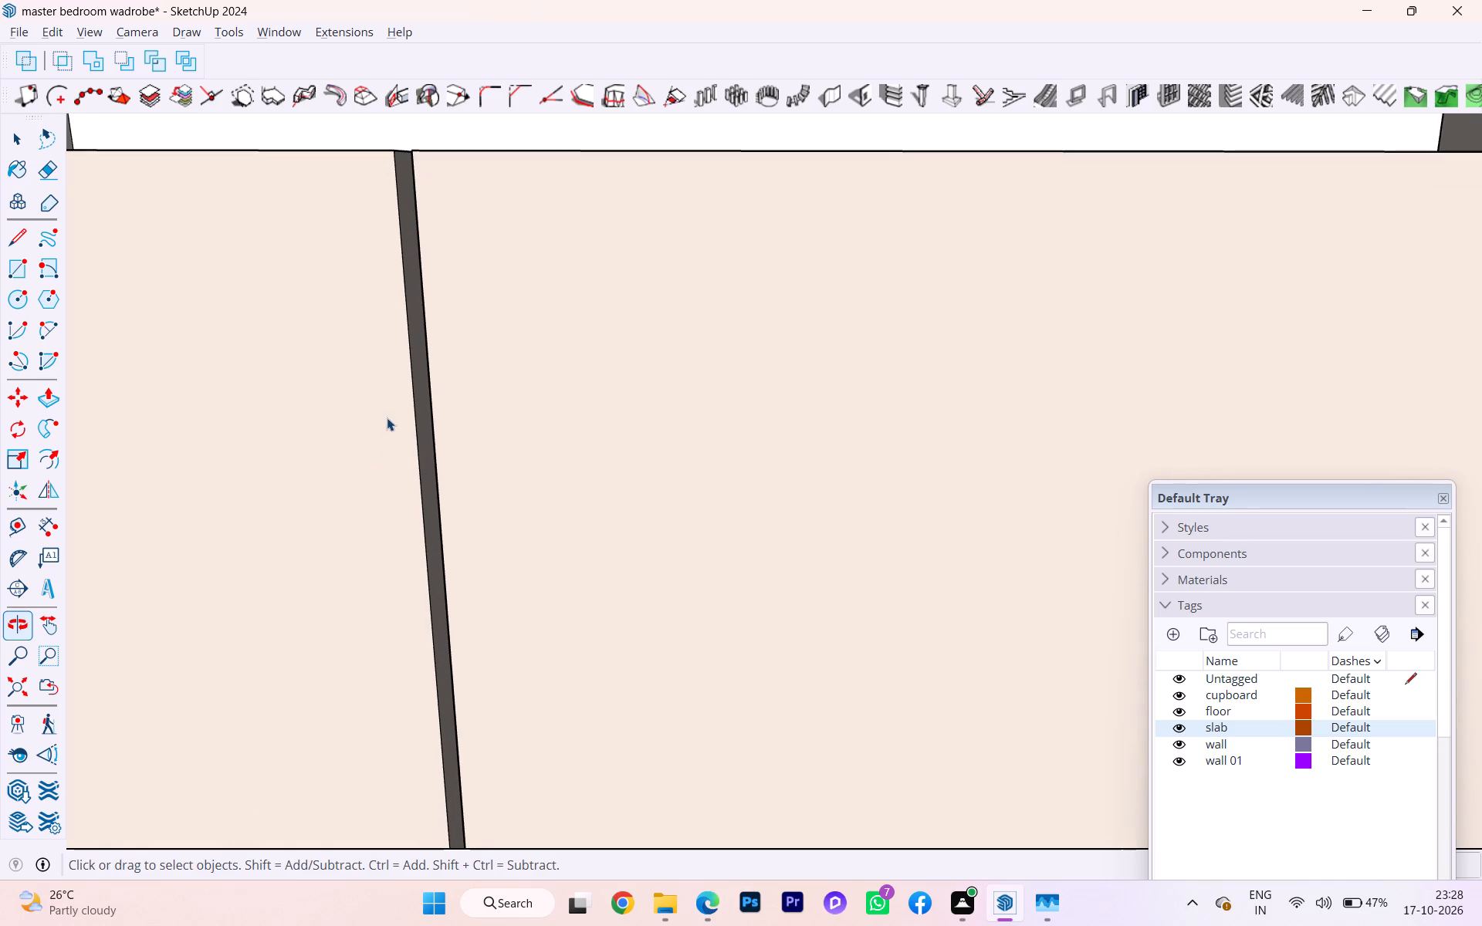
scroll(387, 417, "up", 1)
left_click(420, 370)
key("p")
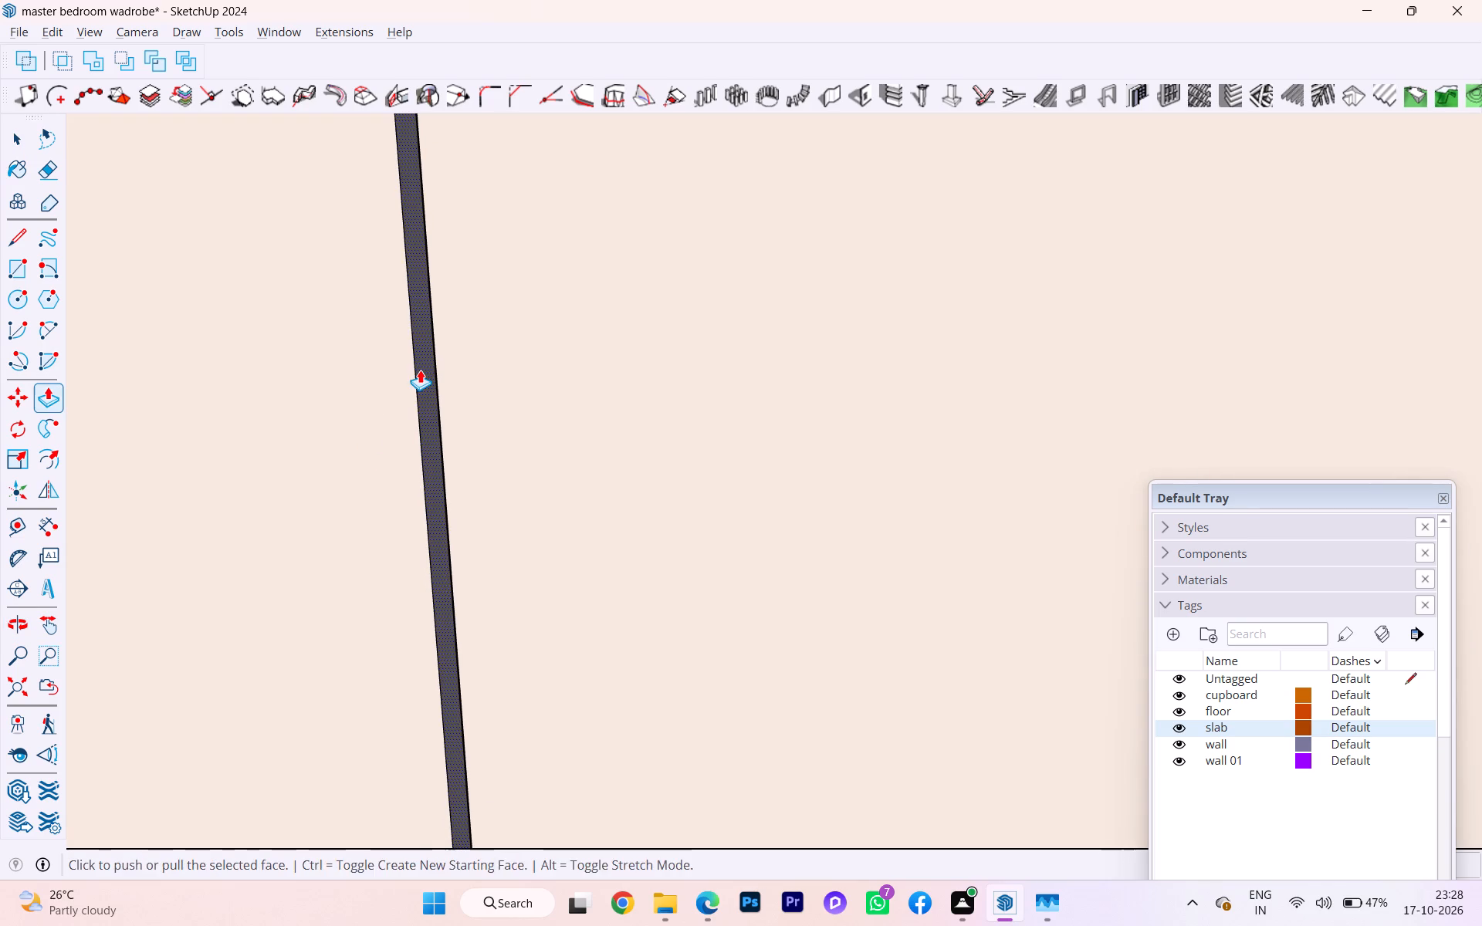
left_click(420, 370)
left_click(394, 360)
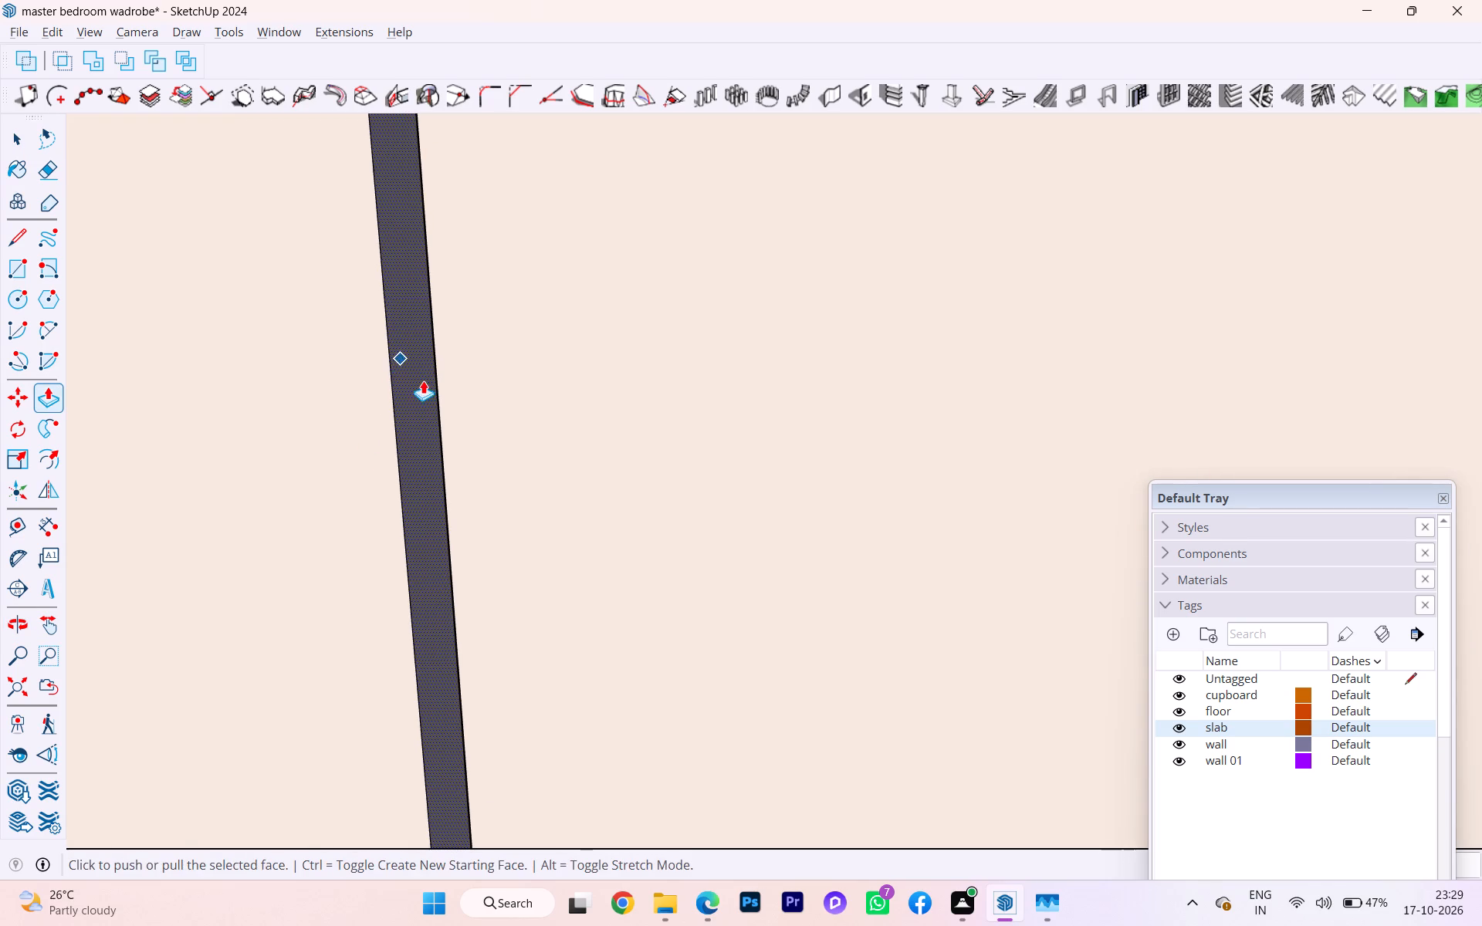
Push/Pull the middle seating box's adjoining side face toward the outermost box to close the gap between them.
scroll(438, 407, "down", 5)
middle_click_drag(448, 428, 616, 432)
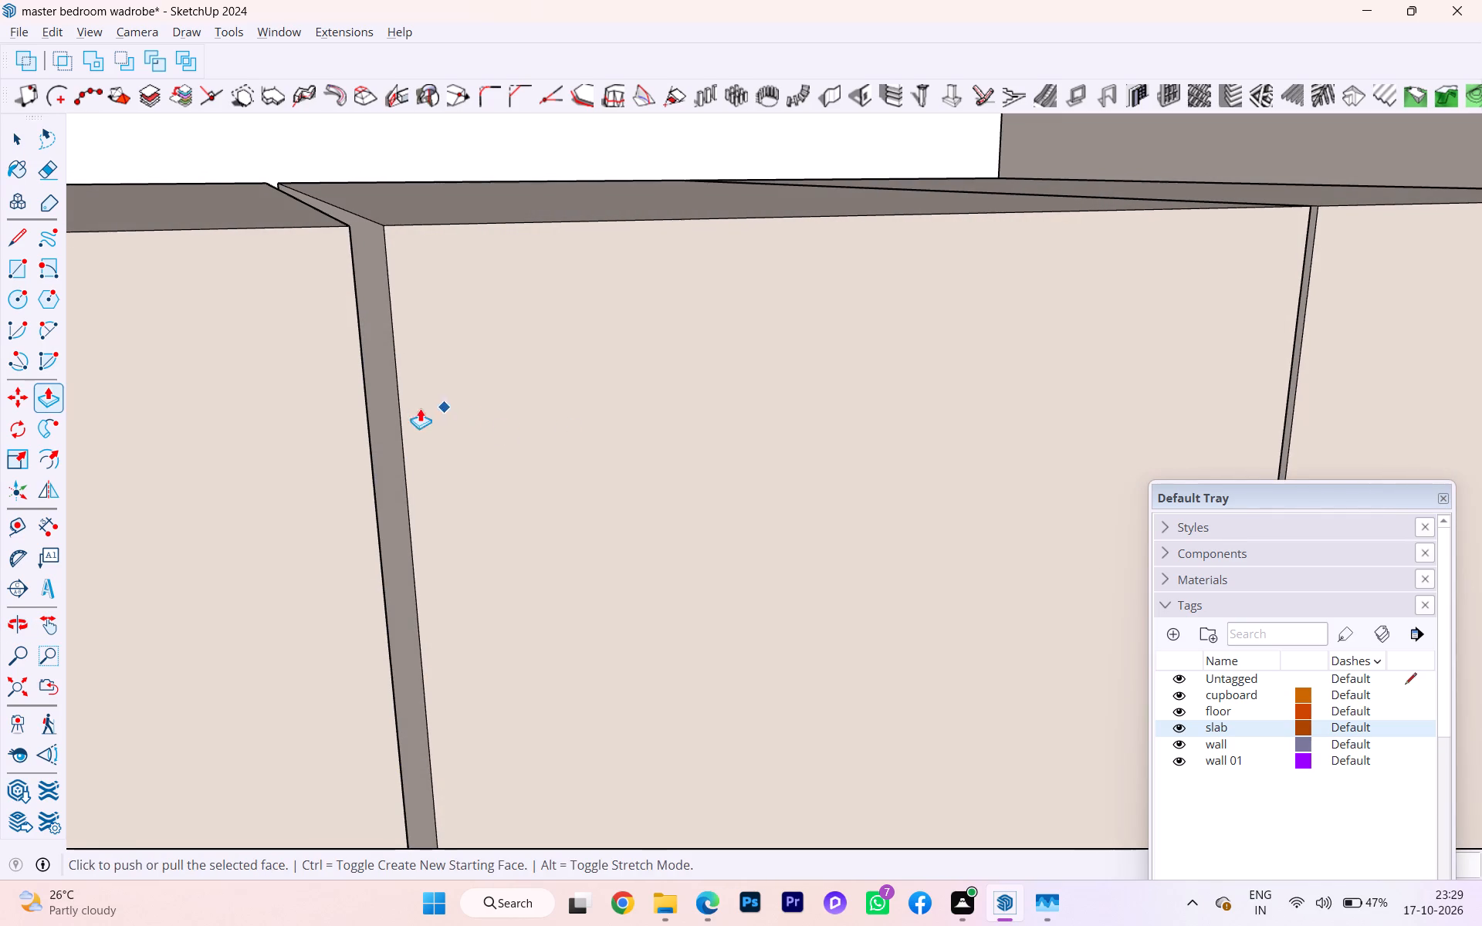
key("space")
left_click(379, 378)
key("p")
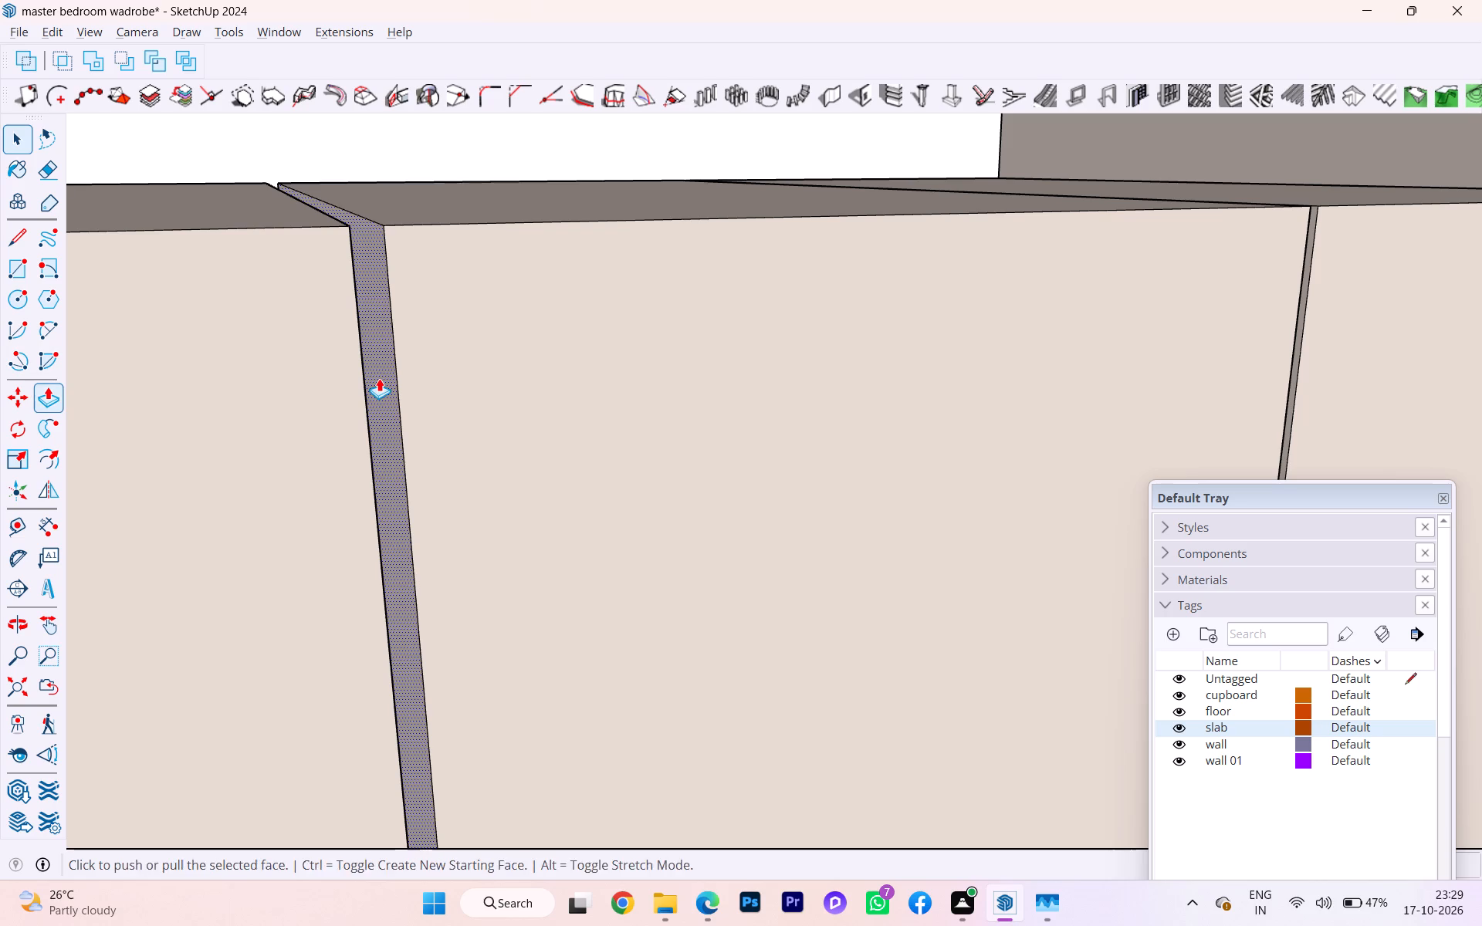
left_click(379, 378)
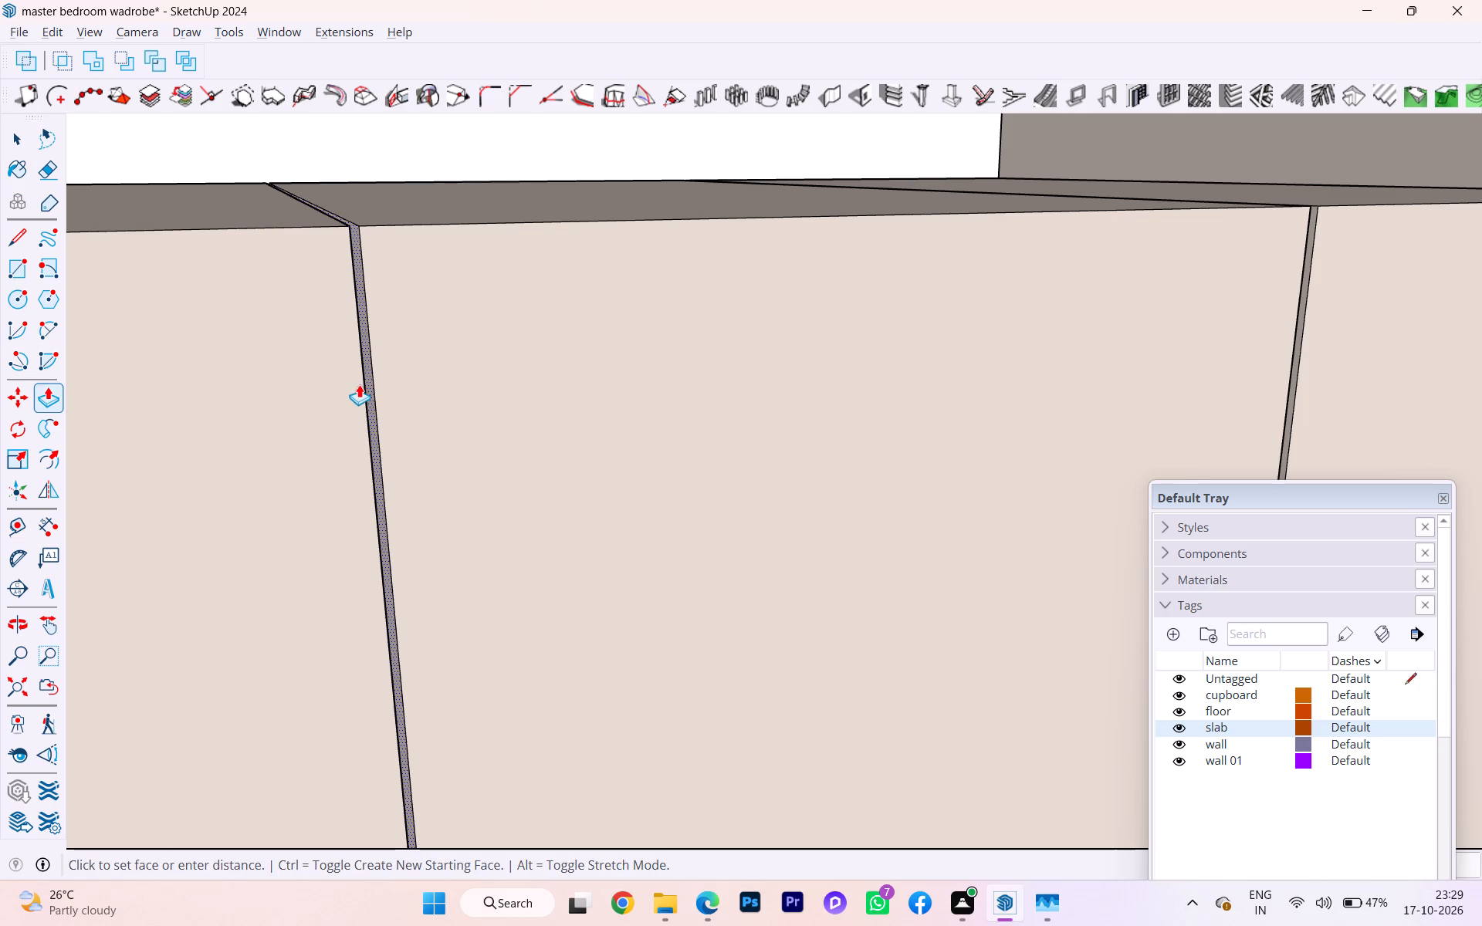
left_click(358, 385)
key("space")
Examine the joints between the three seating boxes and how they sit on the plinth beside the wardrobe.
scroll(376, 390, "down", 4)
scroll(383, 395, "up", 2)
scroll(386, 413, "down", 3)
scroll(387, 415, "up", 1)
scroll(388, 416, "down", 4)
scroll(402, 410, "up", 2)
scroll(402, 410, "down", 3)
scroll(391, 428, "up", 3)
scroll(391, 428, "down", 4)
scroll(391, 428, "up", 2)
scroll(391, 428, "down", 3)
scroll(369, 406, "up", 1)
scroll(367, 404, "down", 1)
scroll(363, 397, "up", 4)
scroll(361, 392, "down", 6)
scroll(404, 308, "up", 2)
scroll(405, 308, "down", 9)
scroll(428, 319, "up", 1)
scroll(428, 326, "down", 1)
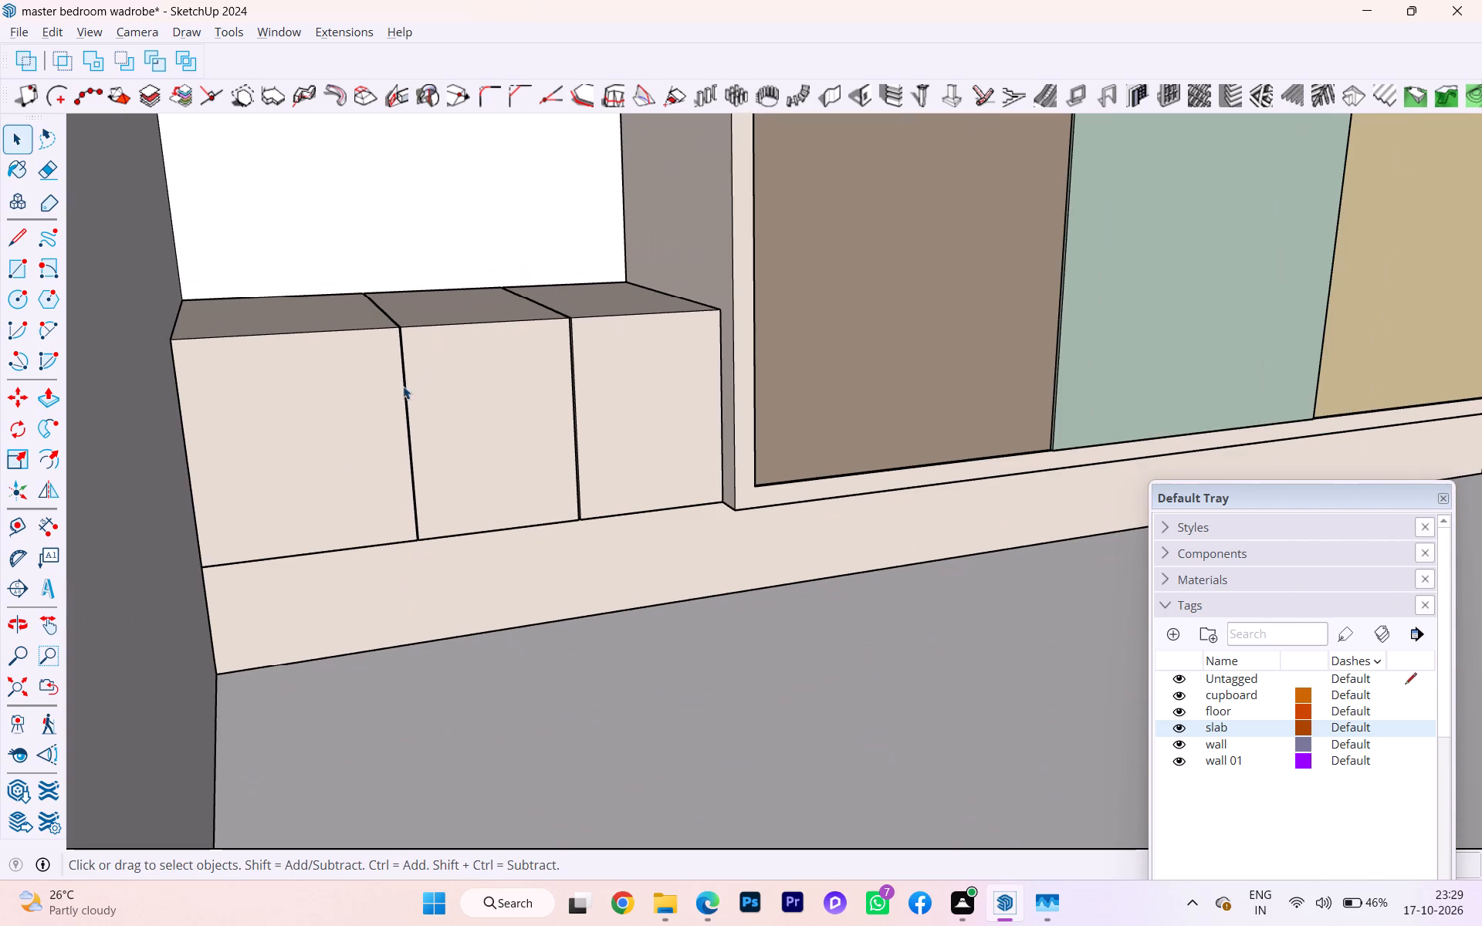
left_click(476, 645)
scroll(485, 498, "down", 2)
middle_click_drag(482, 497, 367, 451)
scroll(367, 448, "down", 2)
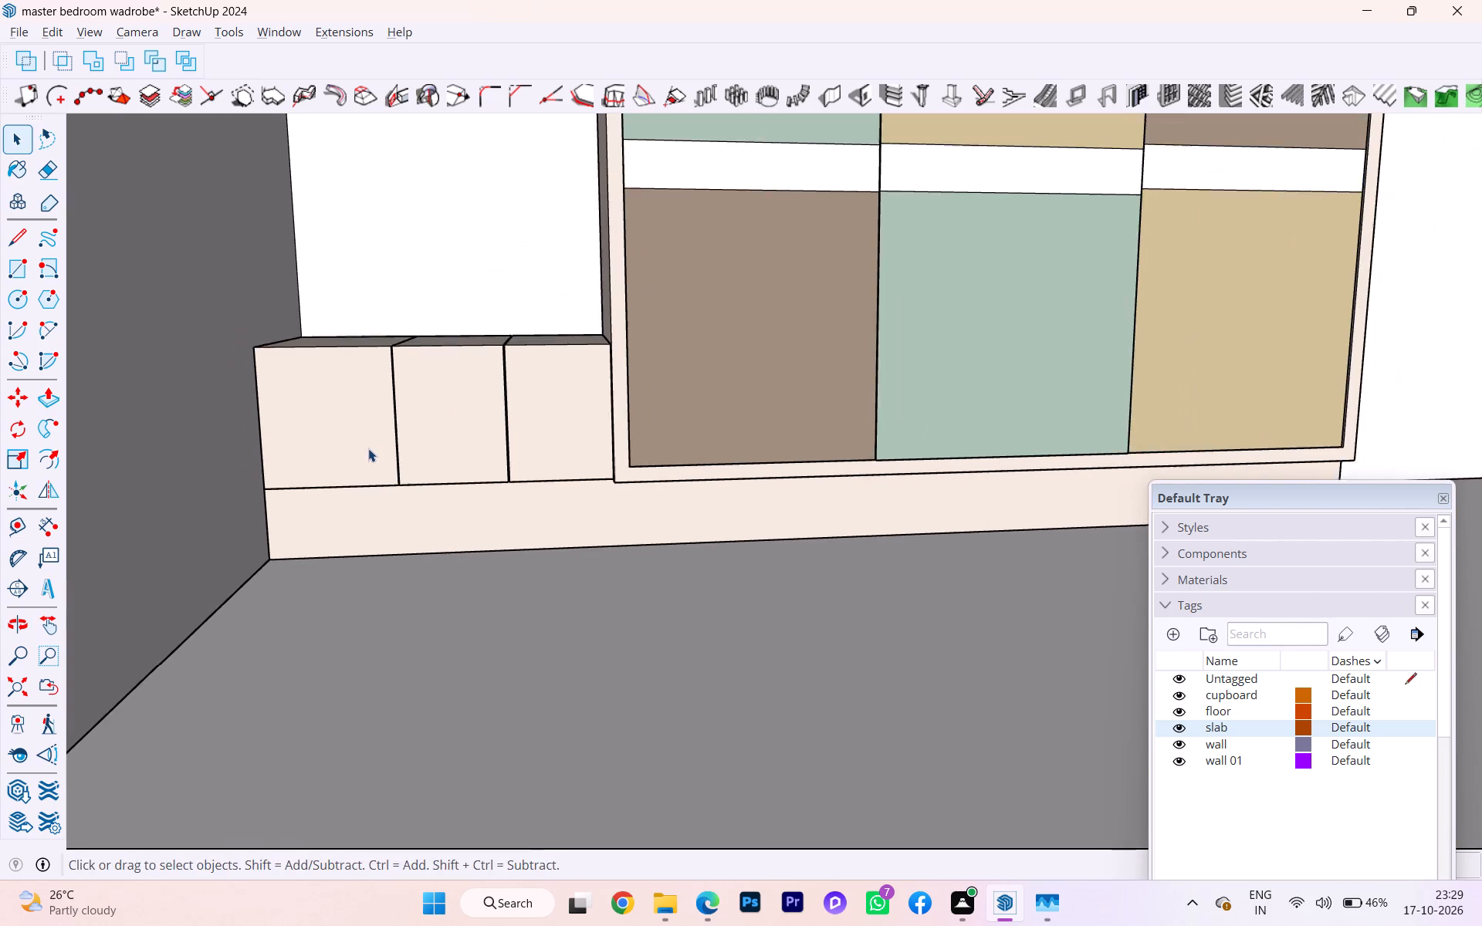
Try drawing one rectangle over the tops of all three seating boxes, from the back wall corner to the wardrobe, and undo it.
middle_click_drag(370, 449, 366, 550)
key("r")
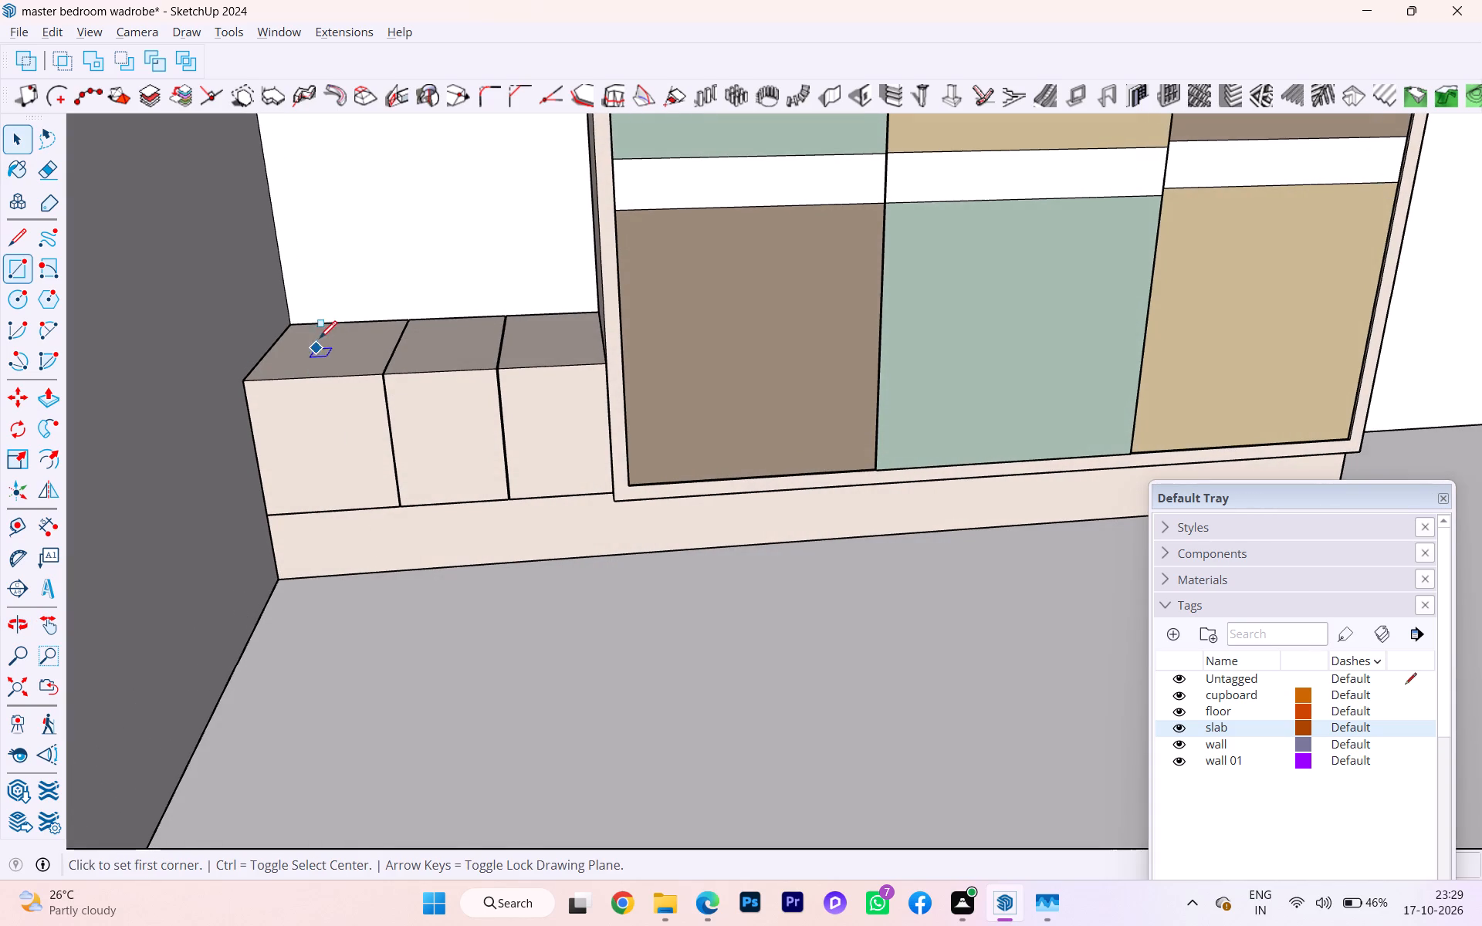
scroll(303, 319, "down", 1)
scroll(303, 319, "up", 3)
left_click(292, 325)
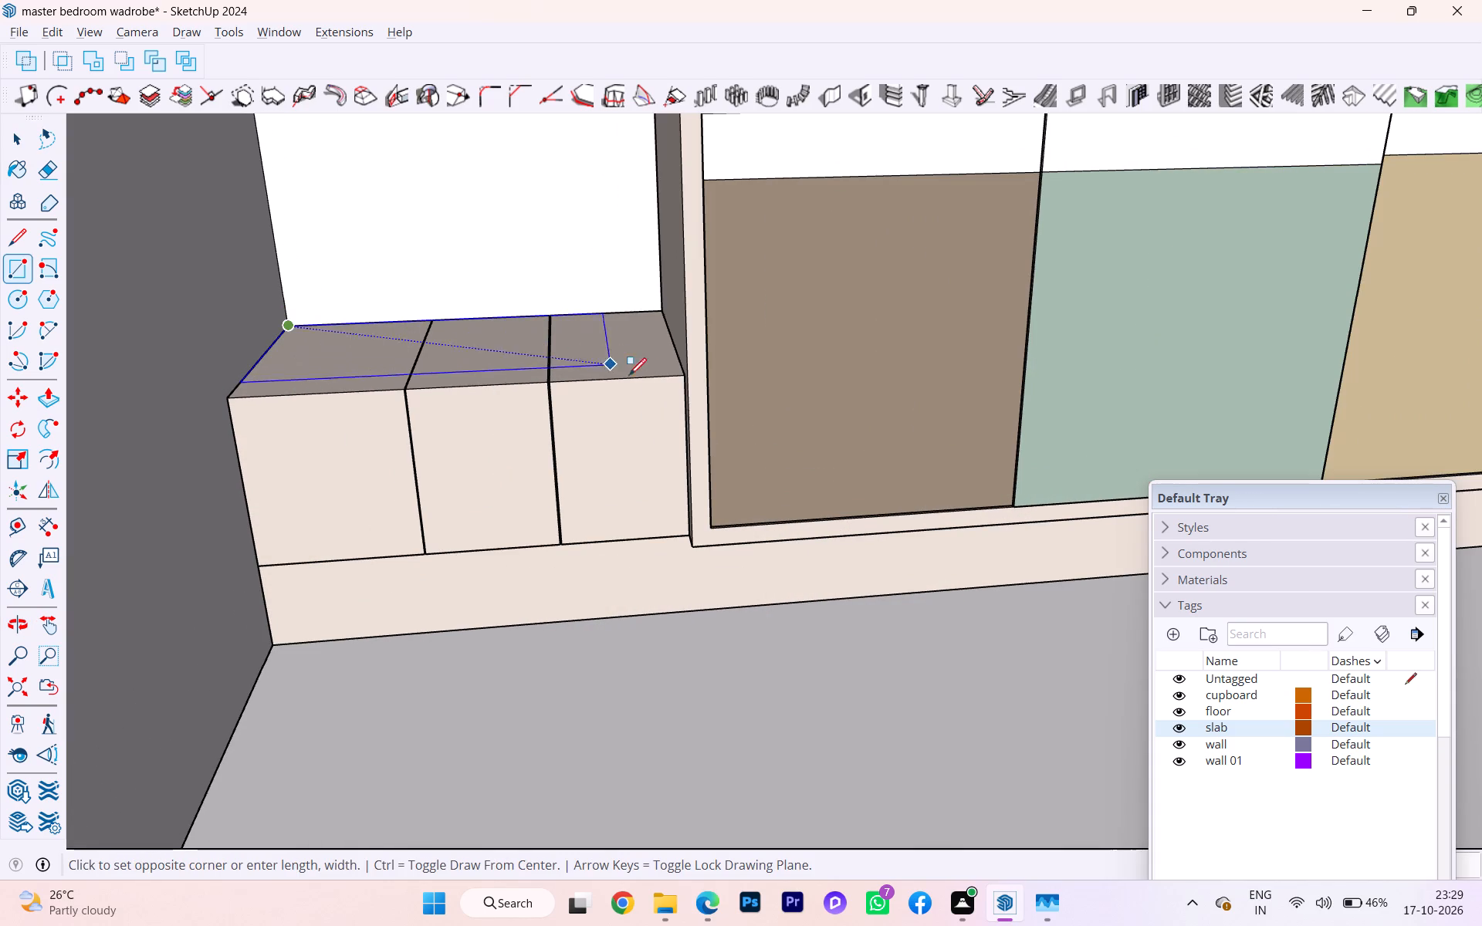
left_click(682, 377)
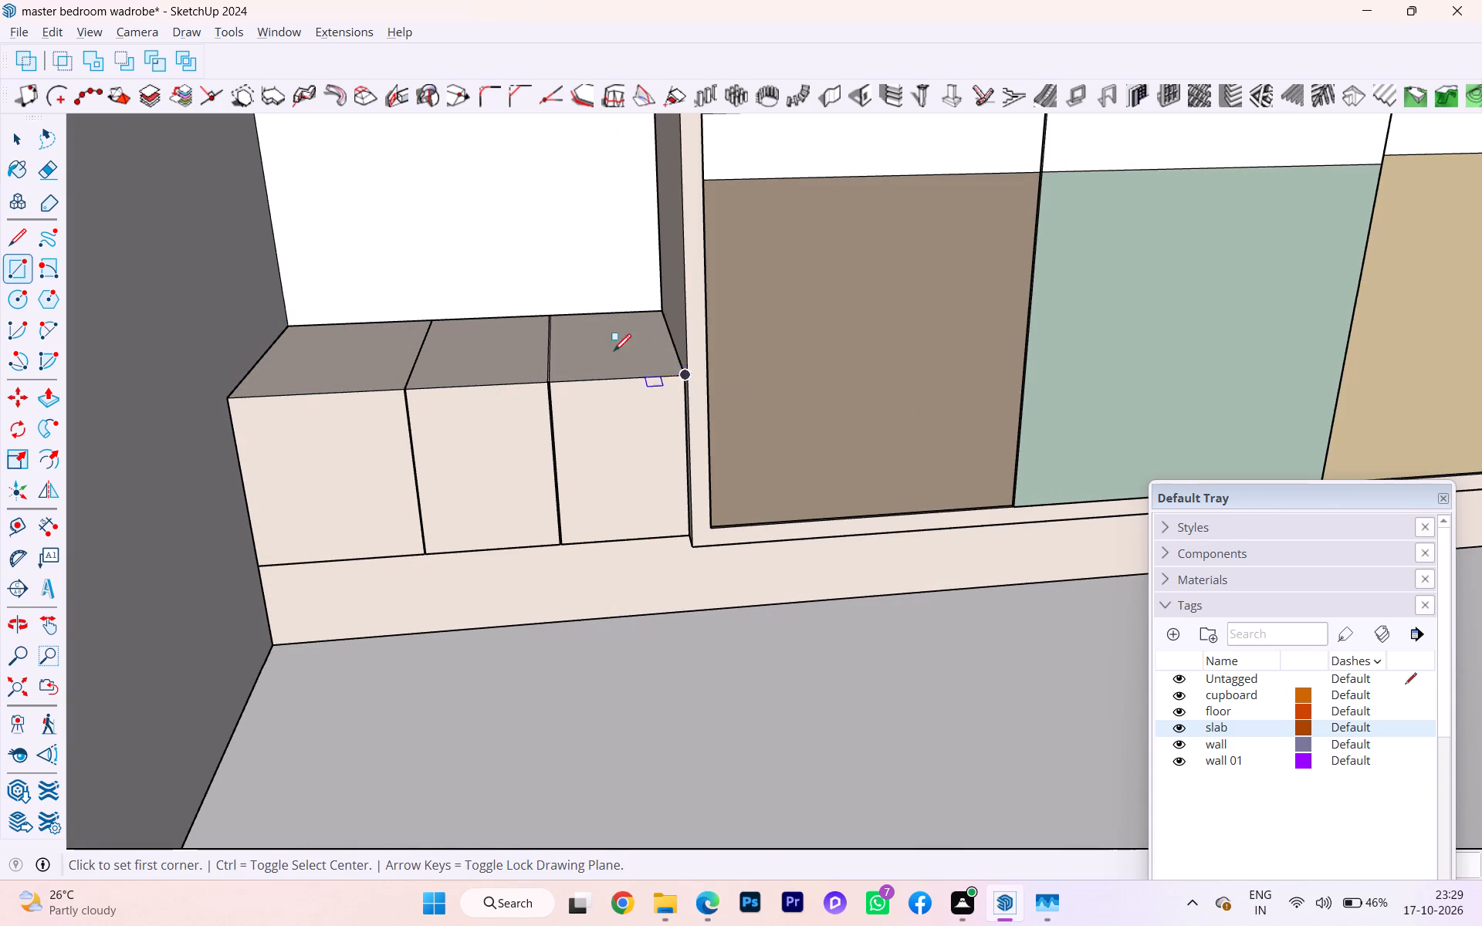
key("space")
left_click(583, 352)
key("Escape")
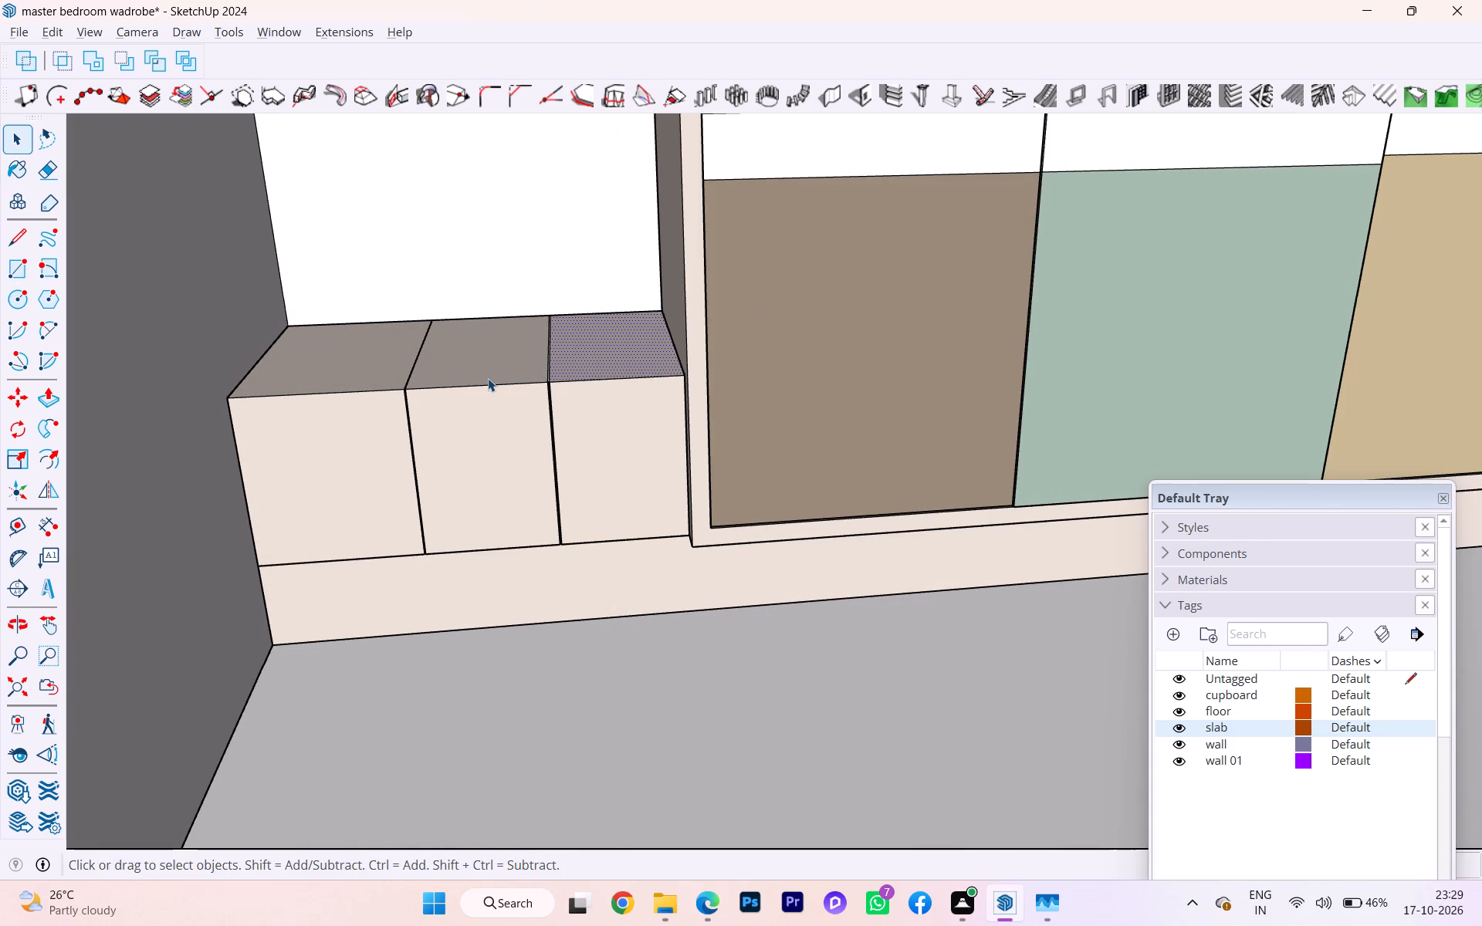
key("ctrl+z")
Examine the whole room and the empty wall space beside the wardrobe against the reference image.
scroll(390, 390, "down", 4)
left_click(419, 605)
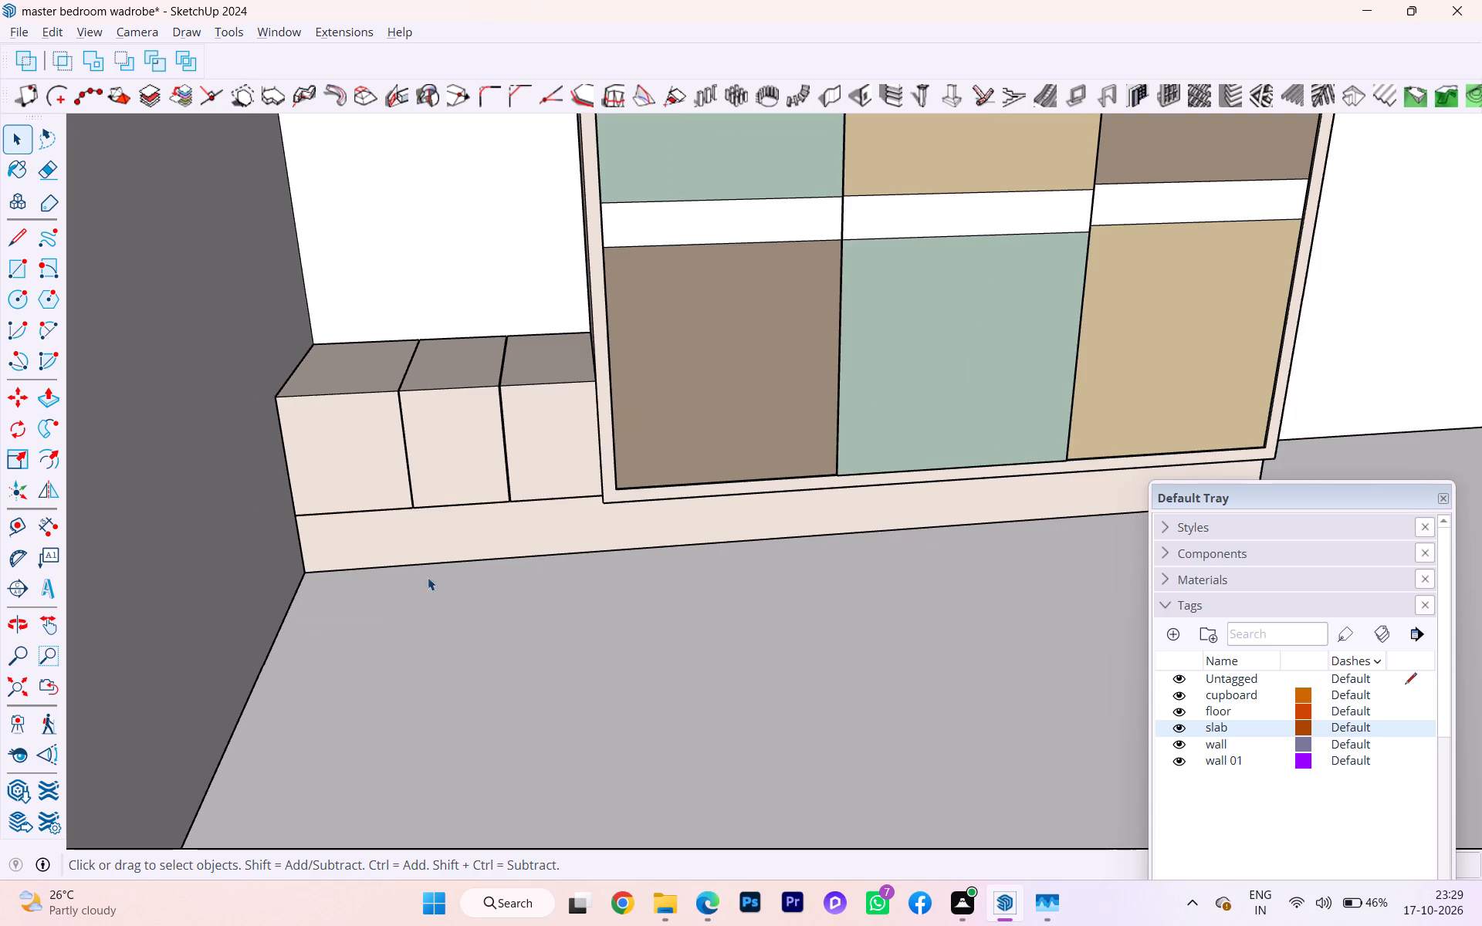
scroll(357, 502, "down", 2)
scroll(357, 500, "up", 1)
scroll(357, 499, "down", 2)
scroll(357, 498, "up", 1)
scroll(357, 496, "down", 4)
scroll(364, 477, "up", 1)
scroll(364, 477, "down", 2)
scroll(364, 477, "up", 1)
scroll(364, 477, "down", 5)
scroll(381, 479, "up", 2)
scroll(381, 479, "down", 11)
scroll(383, 479, "up", 1)
scroll(383, 479, "down", 2)
scroll(383, 479, "up", 1)
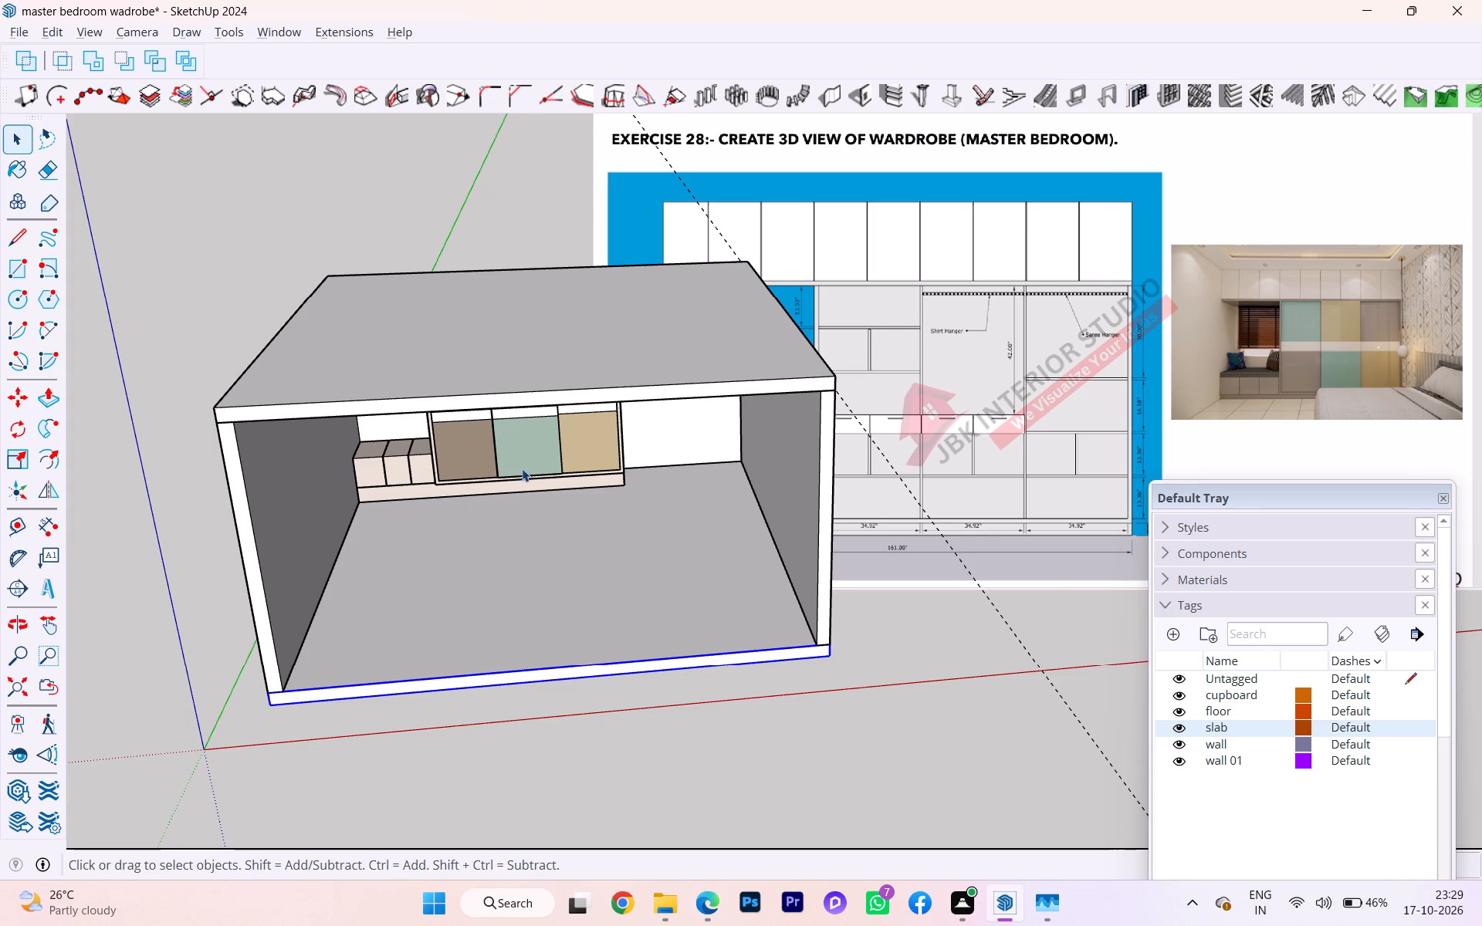
scroll(548, 461, "up", 3)
scroll(509, 476, "down", 1)
middle_click_drag(504, 468, 473, 360)
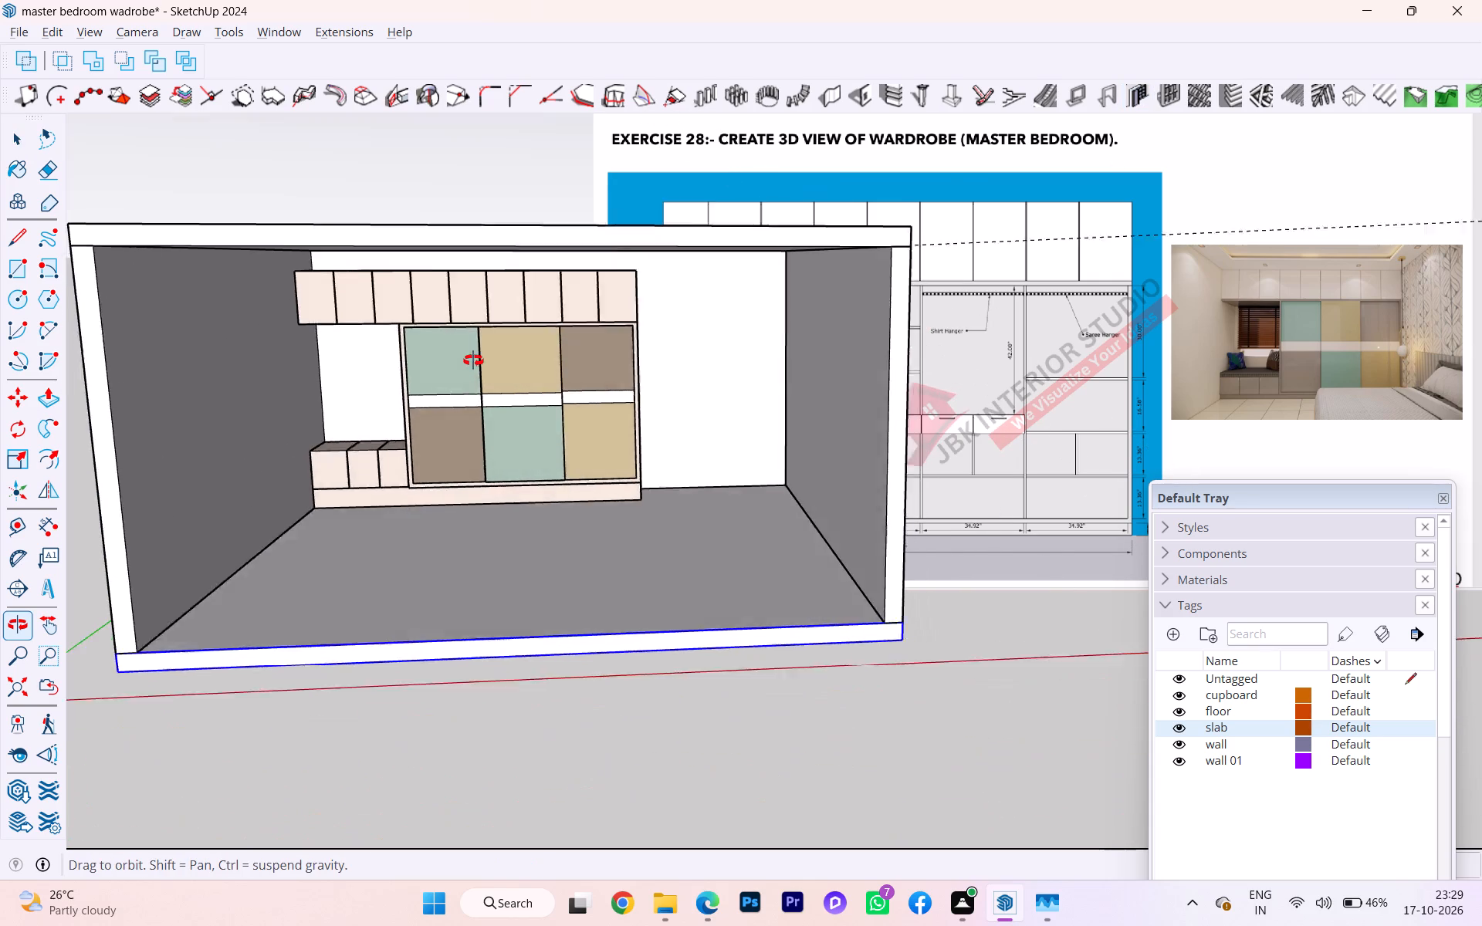
middle_click_drag(473, 360, 471, 353)
Move the side wall opposite the seating along the red axis until it meets the wardrobe's end.
scroll(474, 341, "up", 3)
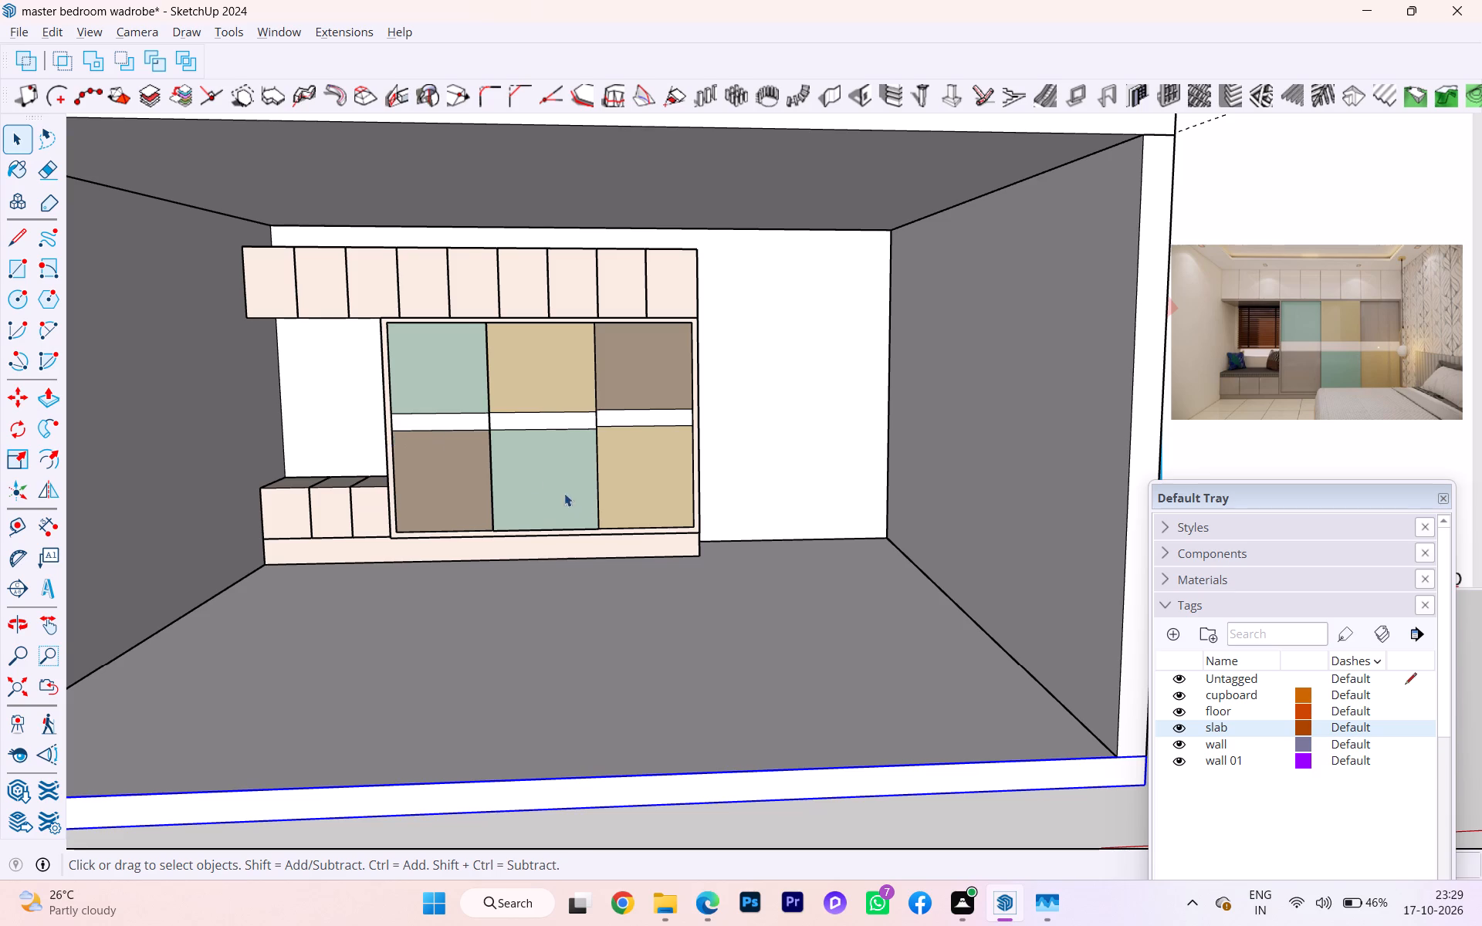
scroll(728, 546, "up", 3)
left_click(953, 516)
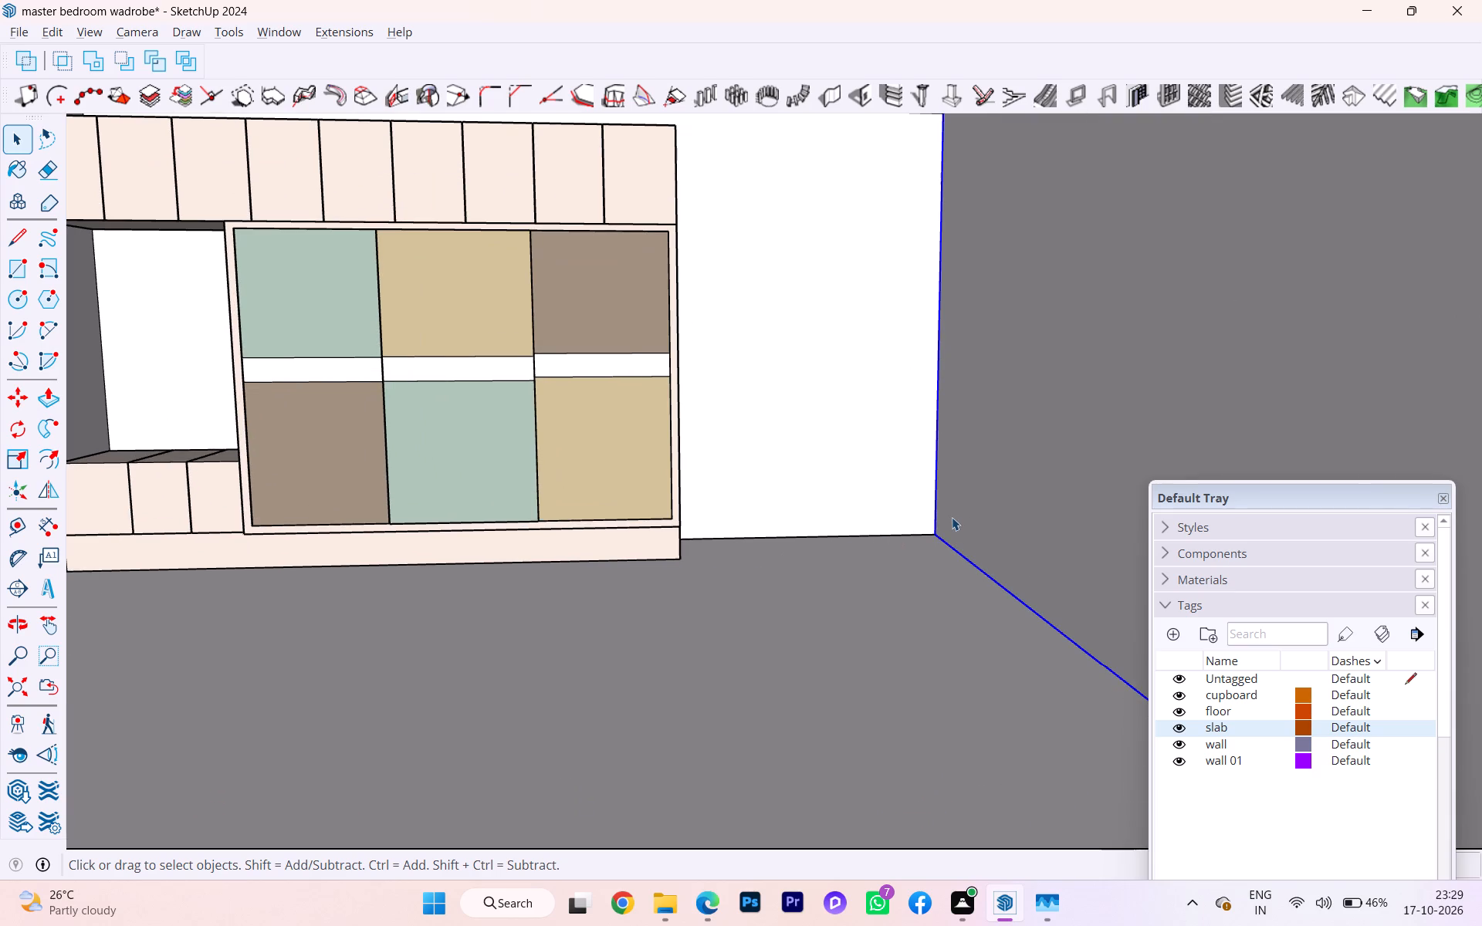
key("m")
key("Return")
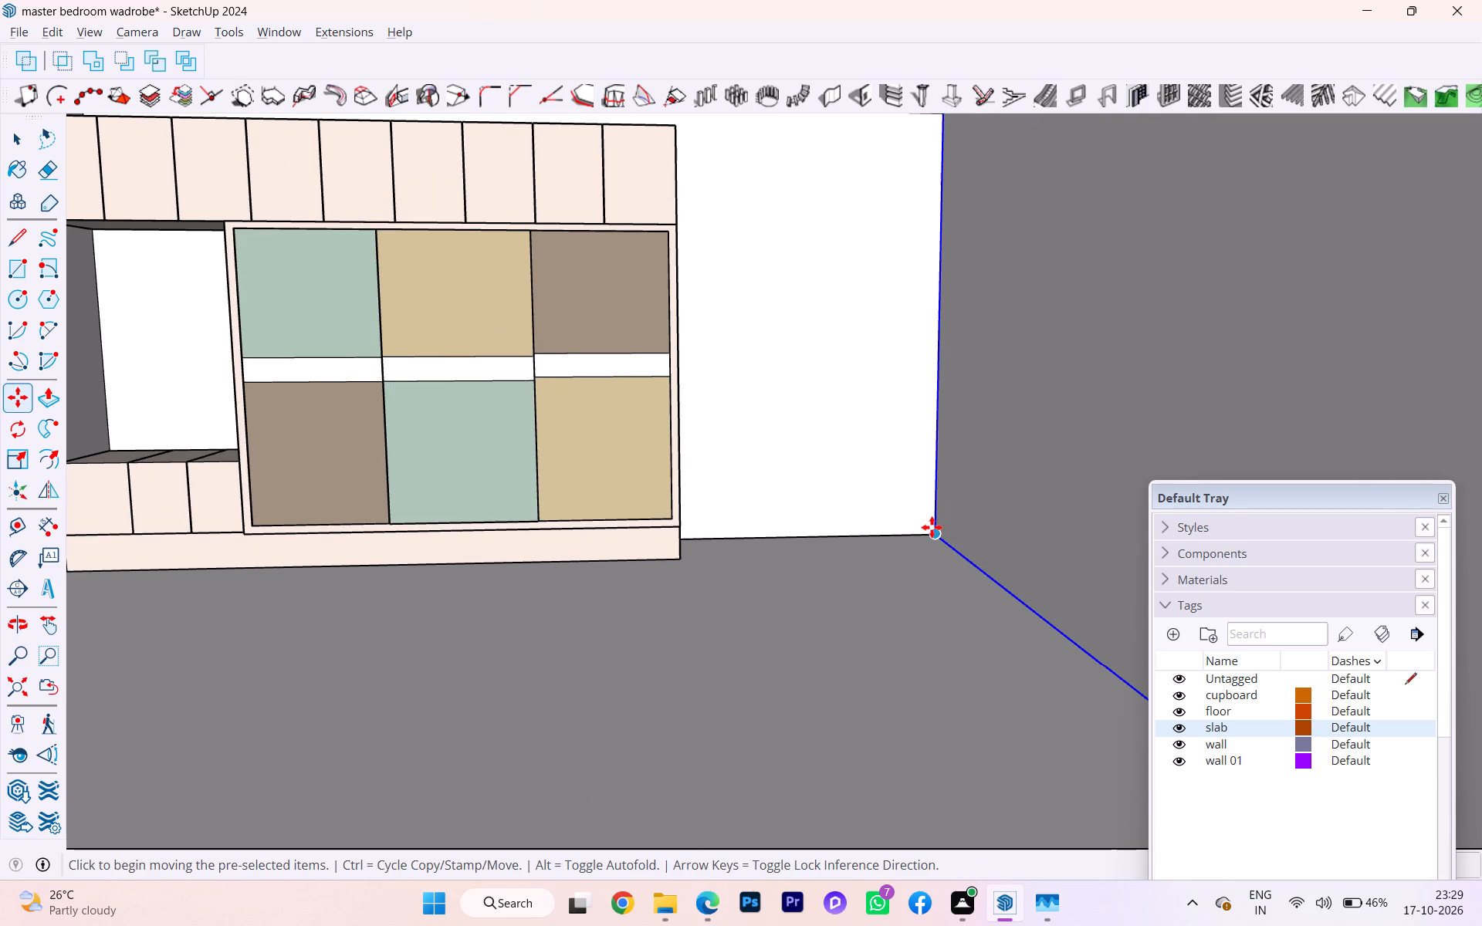
left_click(933, 534)
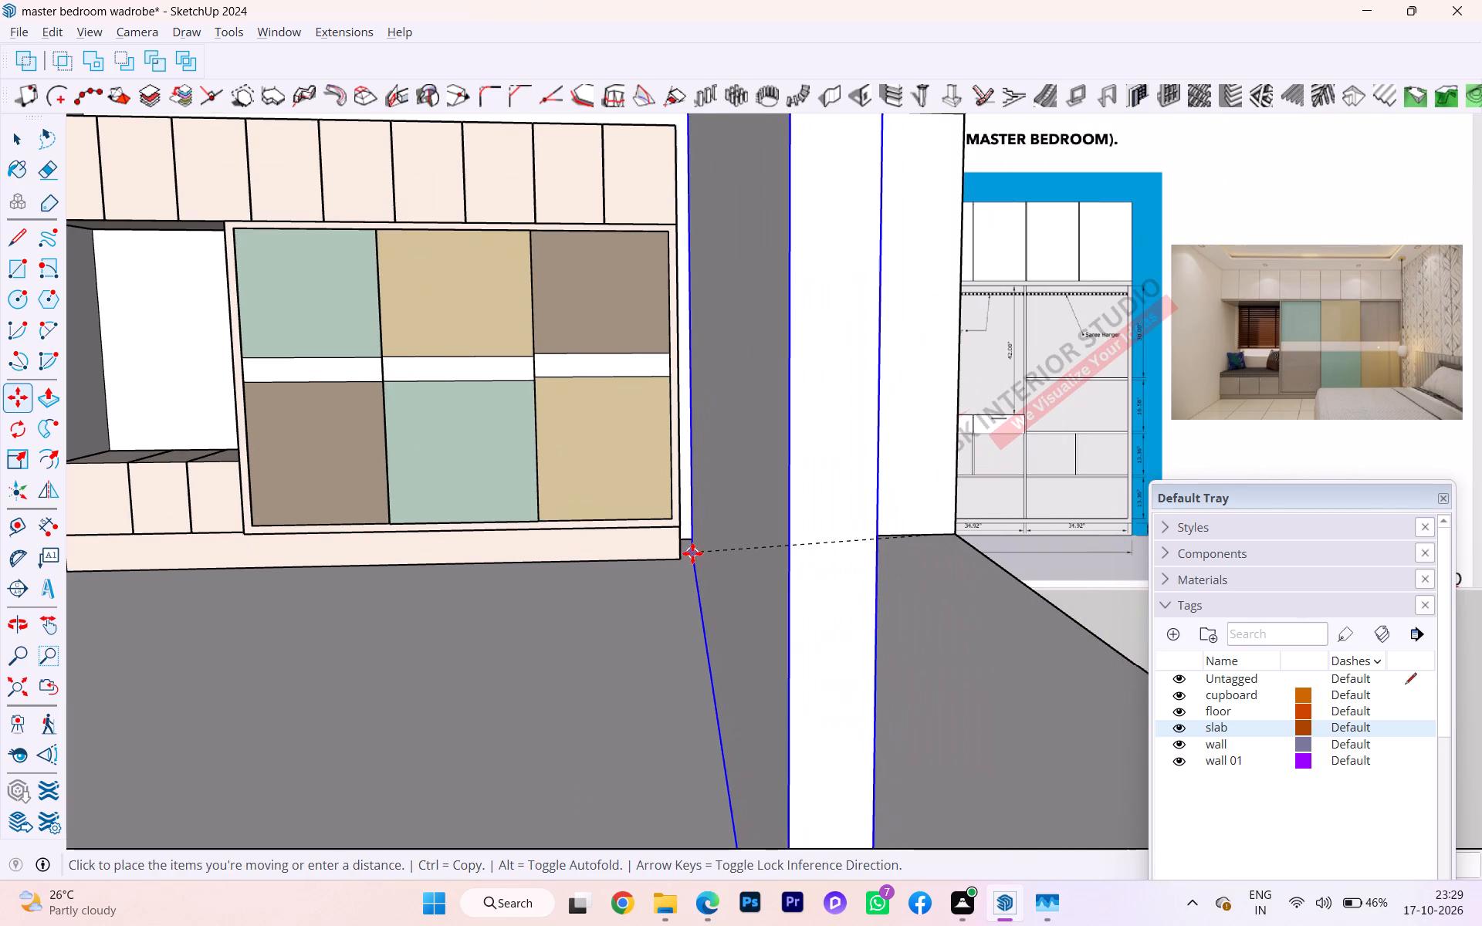
key("Left")
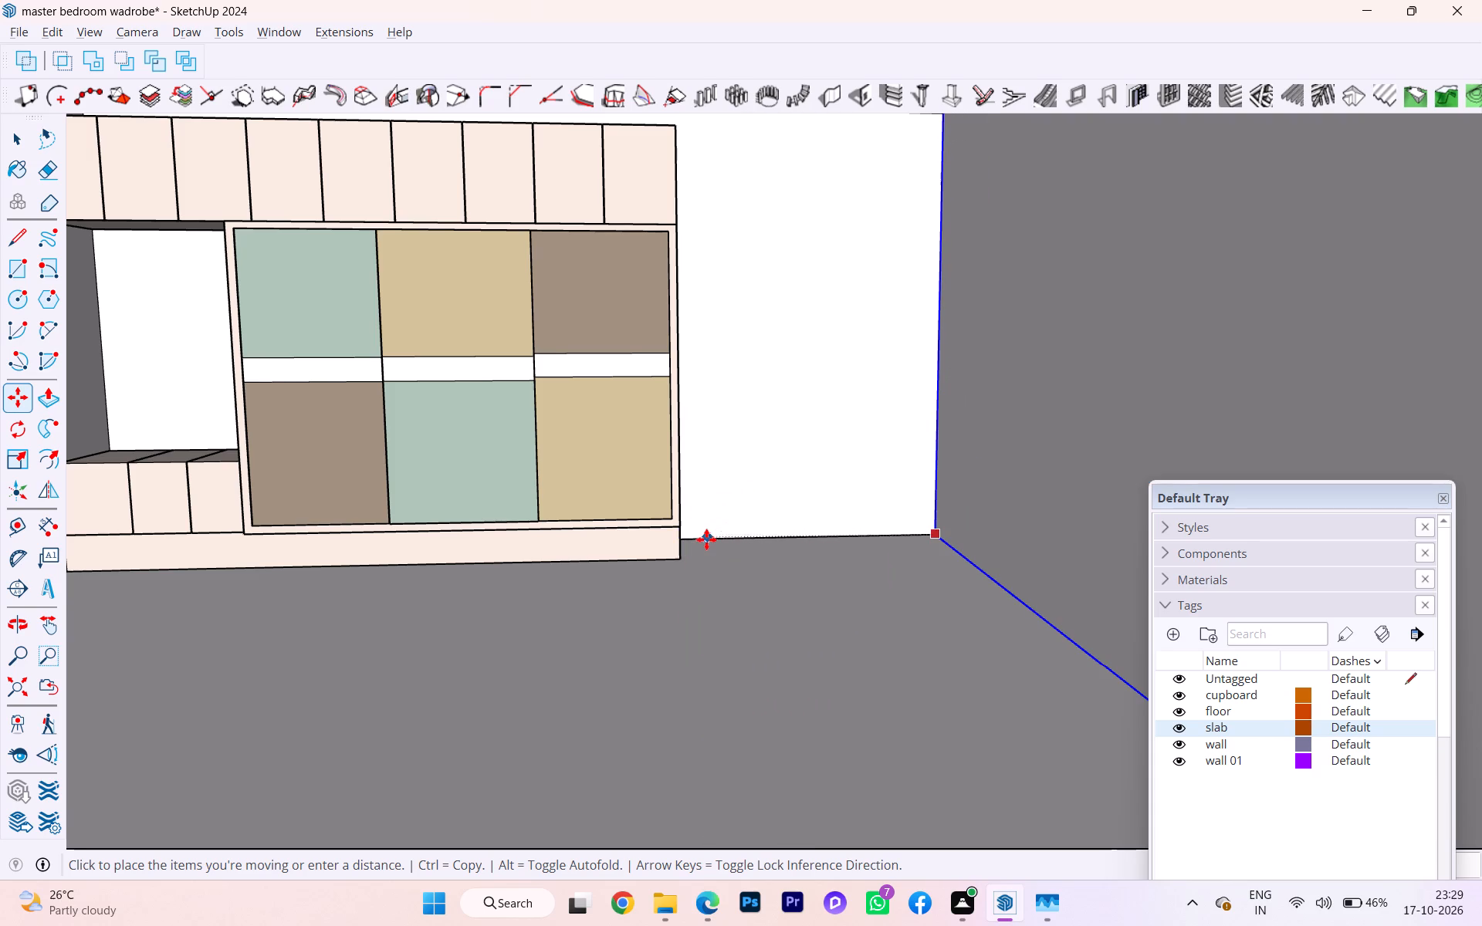
key("Right")
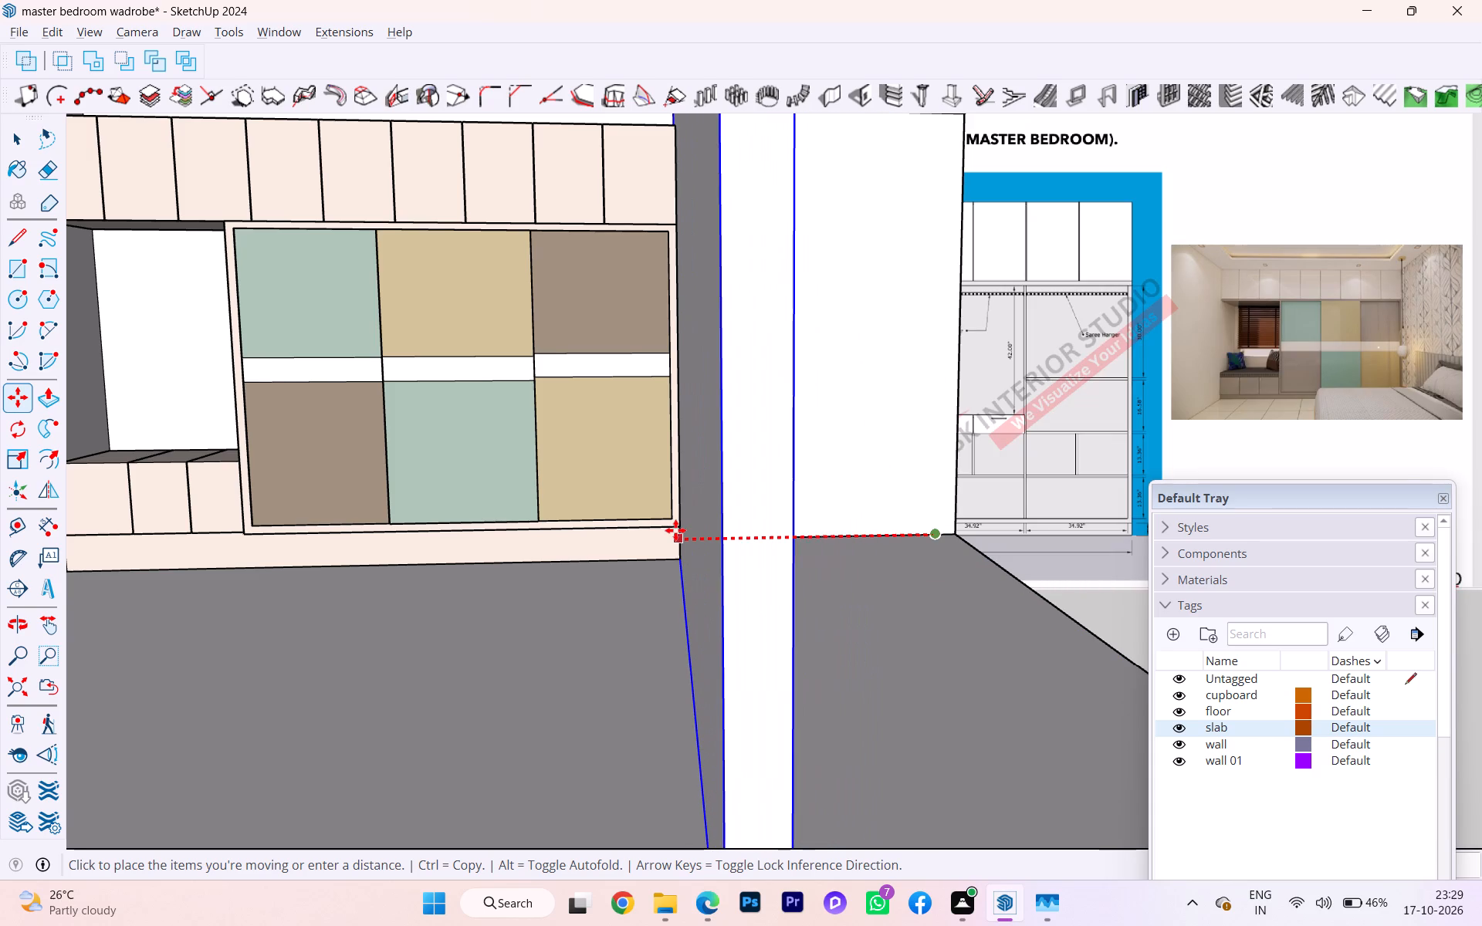
left_click(675, 530)
key("space")
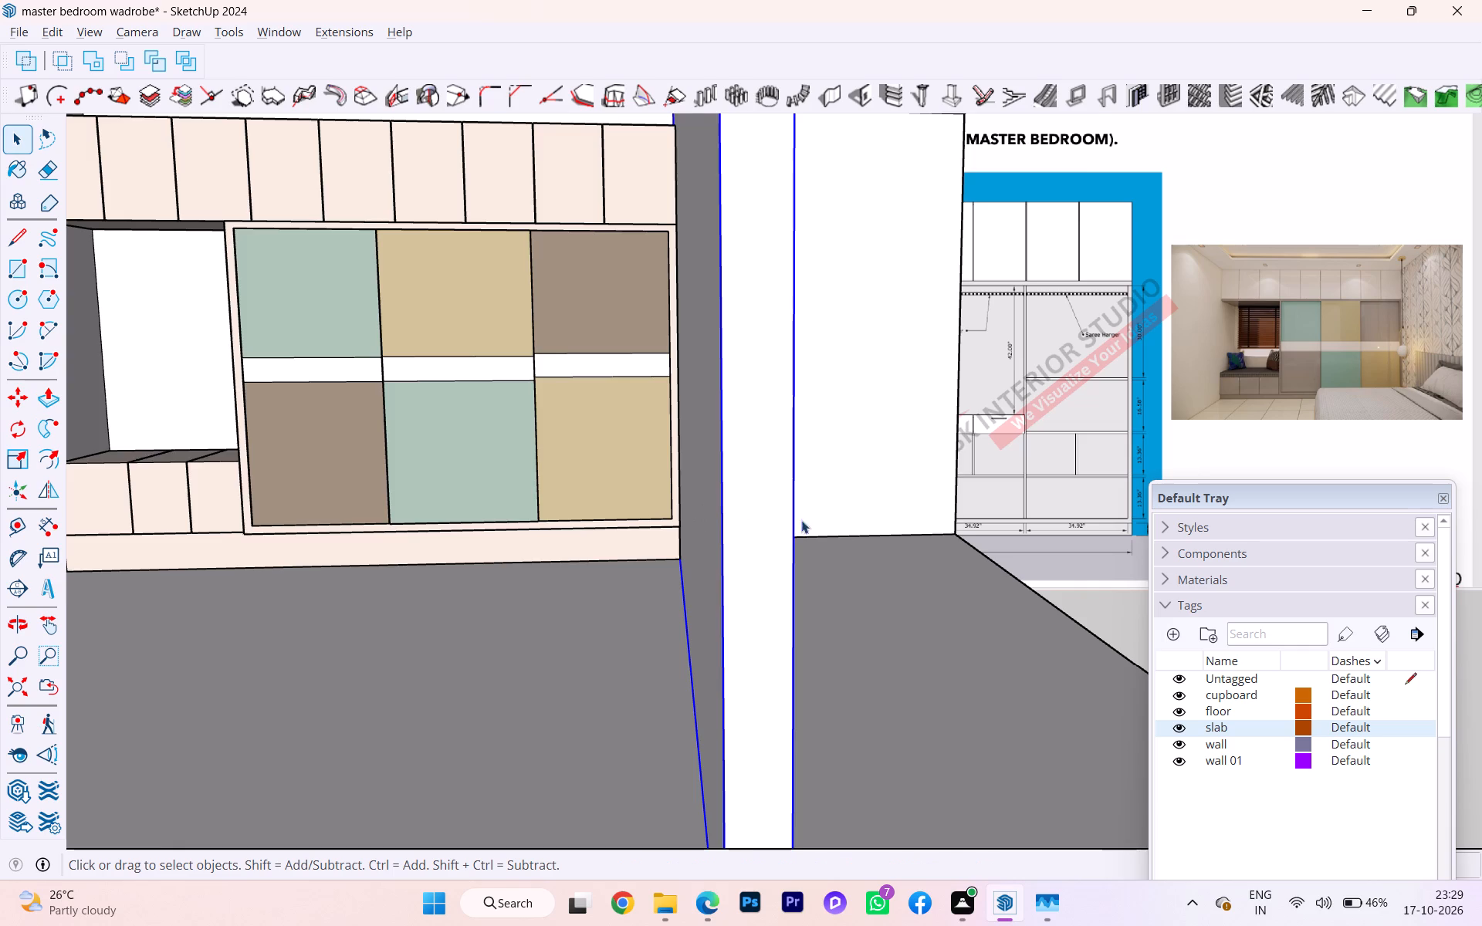
Open the floor slab group for editing and Push/Pull its protruding end face back to the moved side wall.
scroll(834, 520, "down", 3)
scroll(757, 492, "down", 4)
middle_click_drag(756, 492, 467, 505)
scroll(866, 578, "up", 3)
scroll(866, 579, "down", 2)
scroll(866, 580, "up", 2)
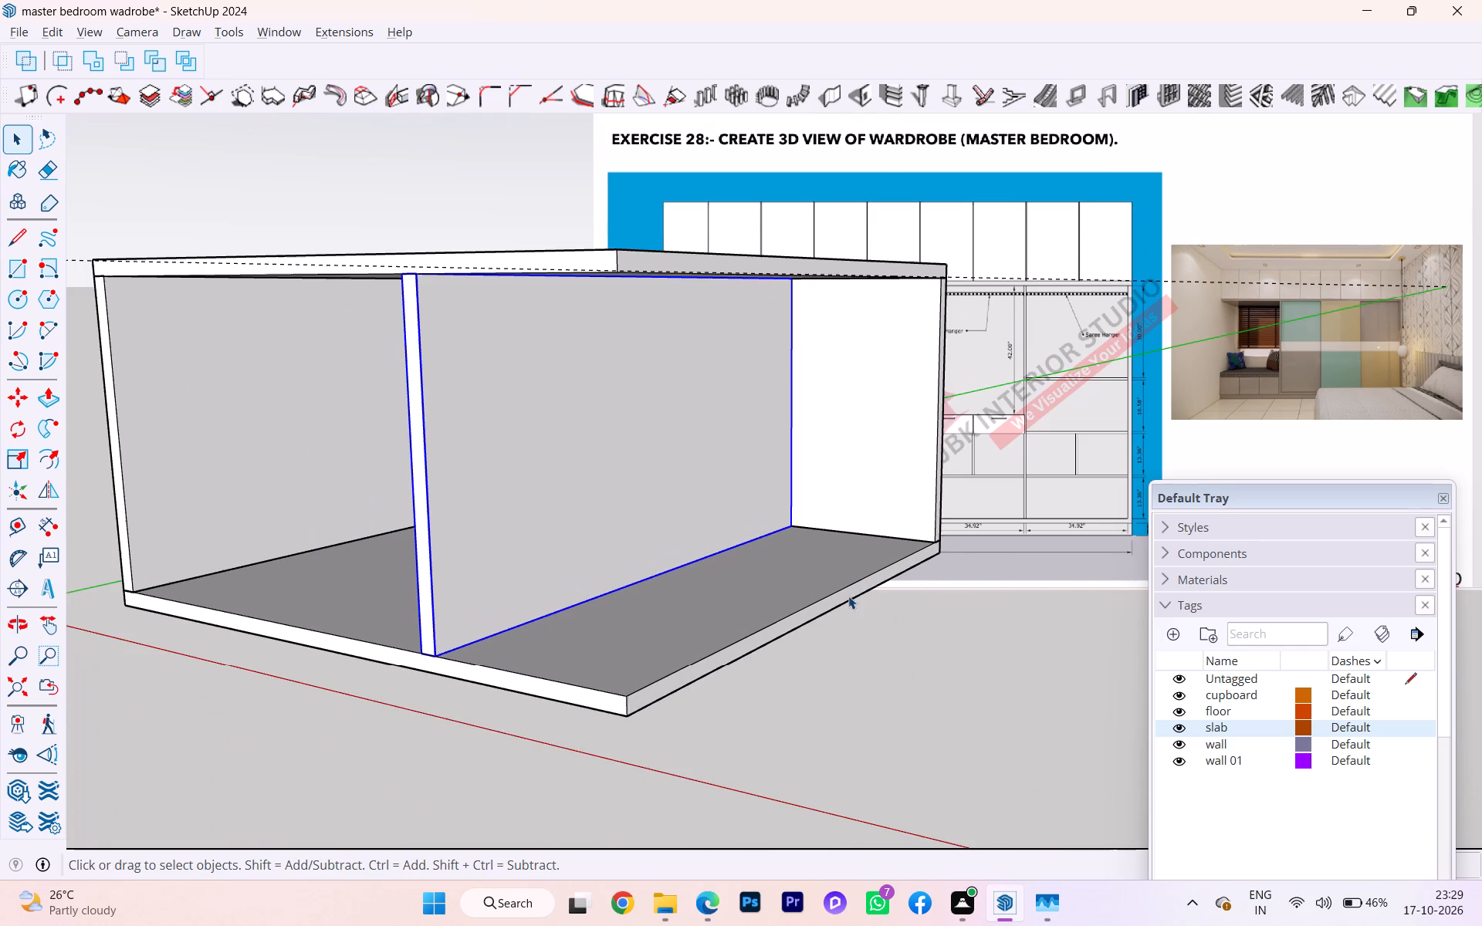
left_click(833, 603)
scroll(831, 603, "up", 1)
scroll(831, 603, "down", 1)
scroll(831, 603, "up", 1)
left_click(822, 603)
left_click(811, 607)
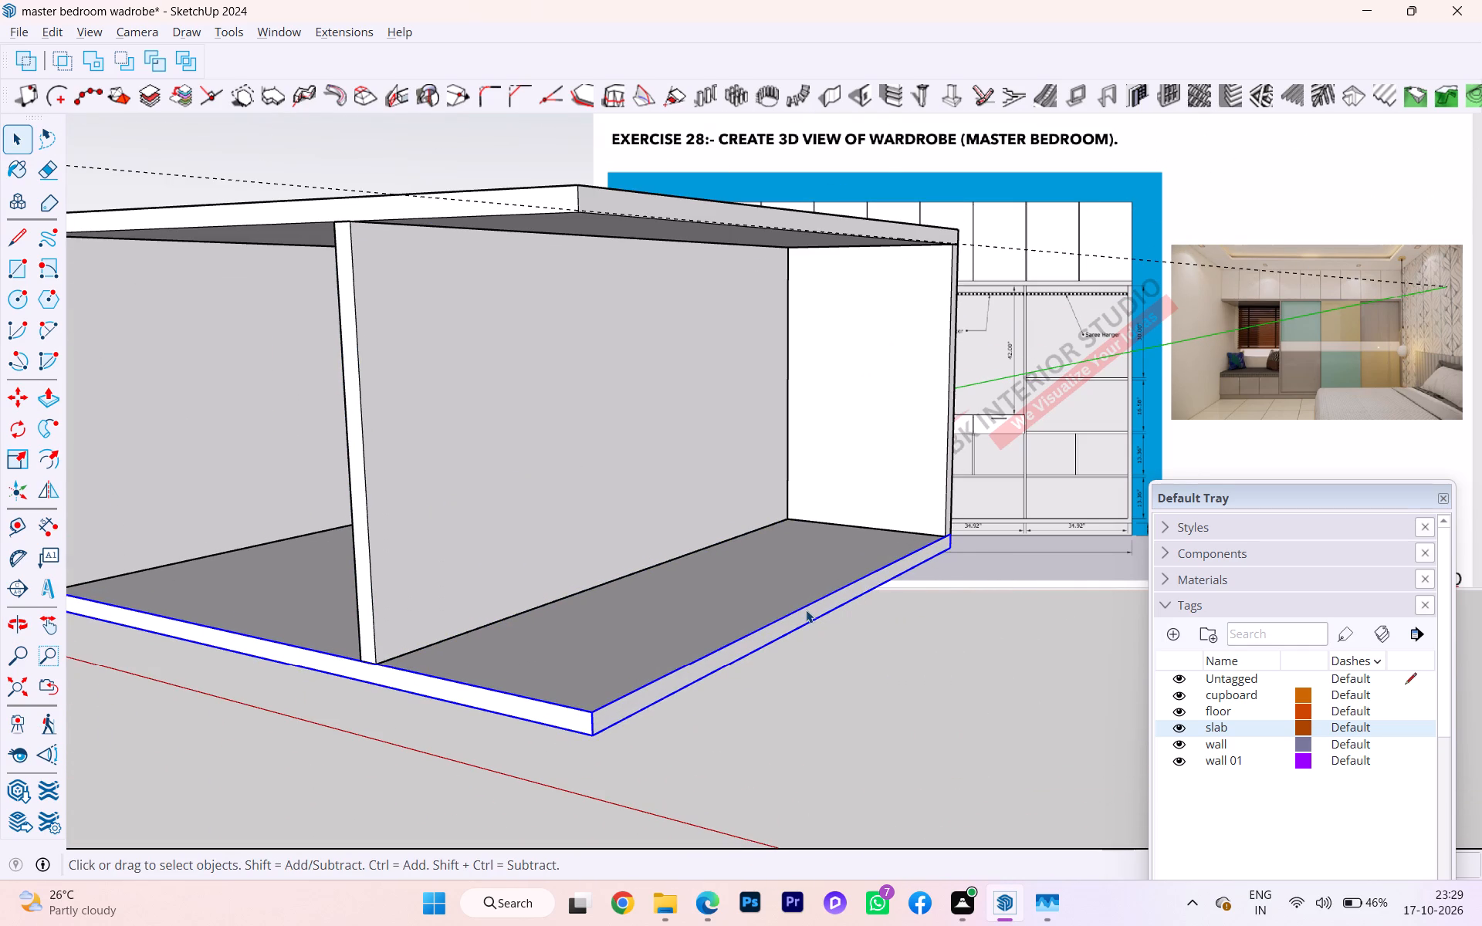
double_click(804, 610)
left_click(795, 617)
left_click(782, 631)
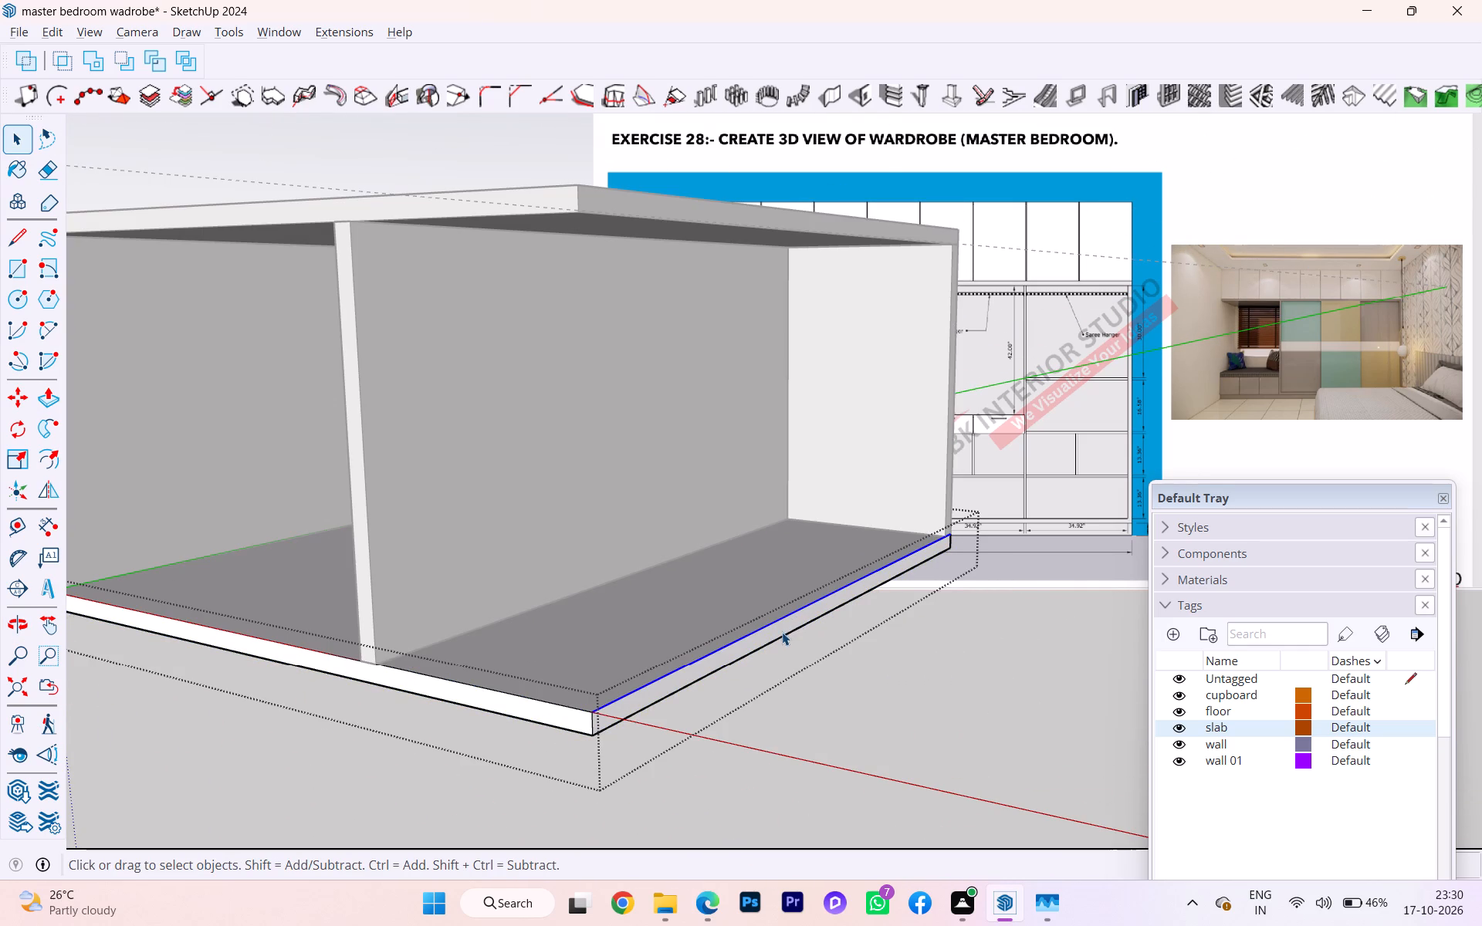
key("p")
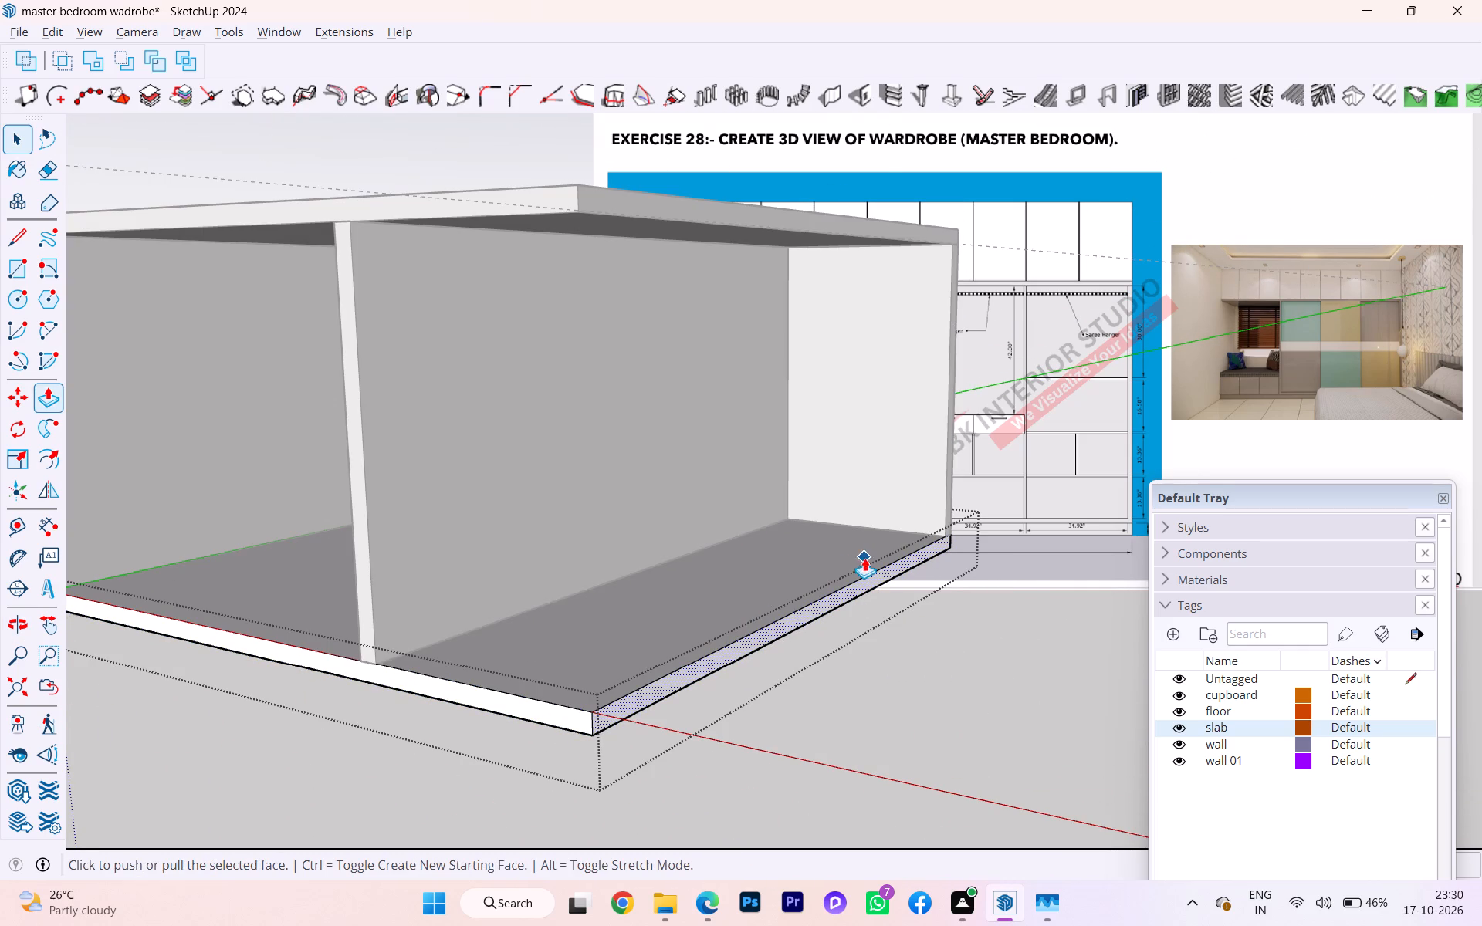
left_click(841, 618)
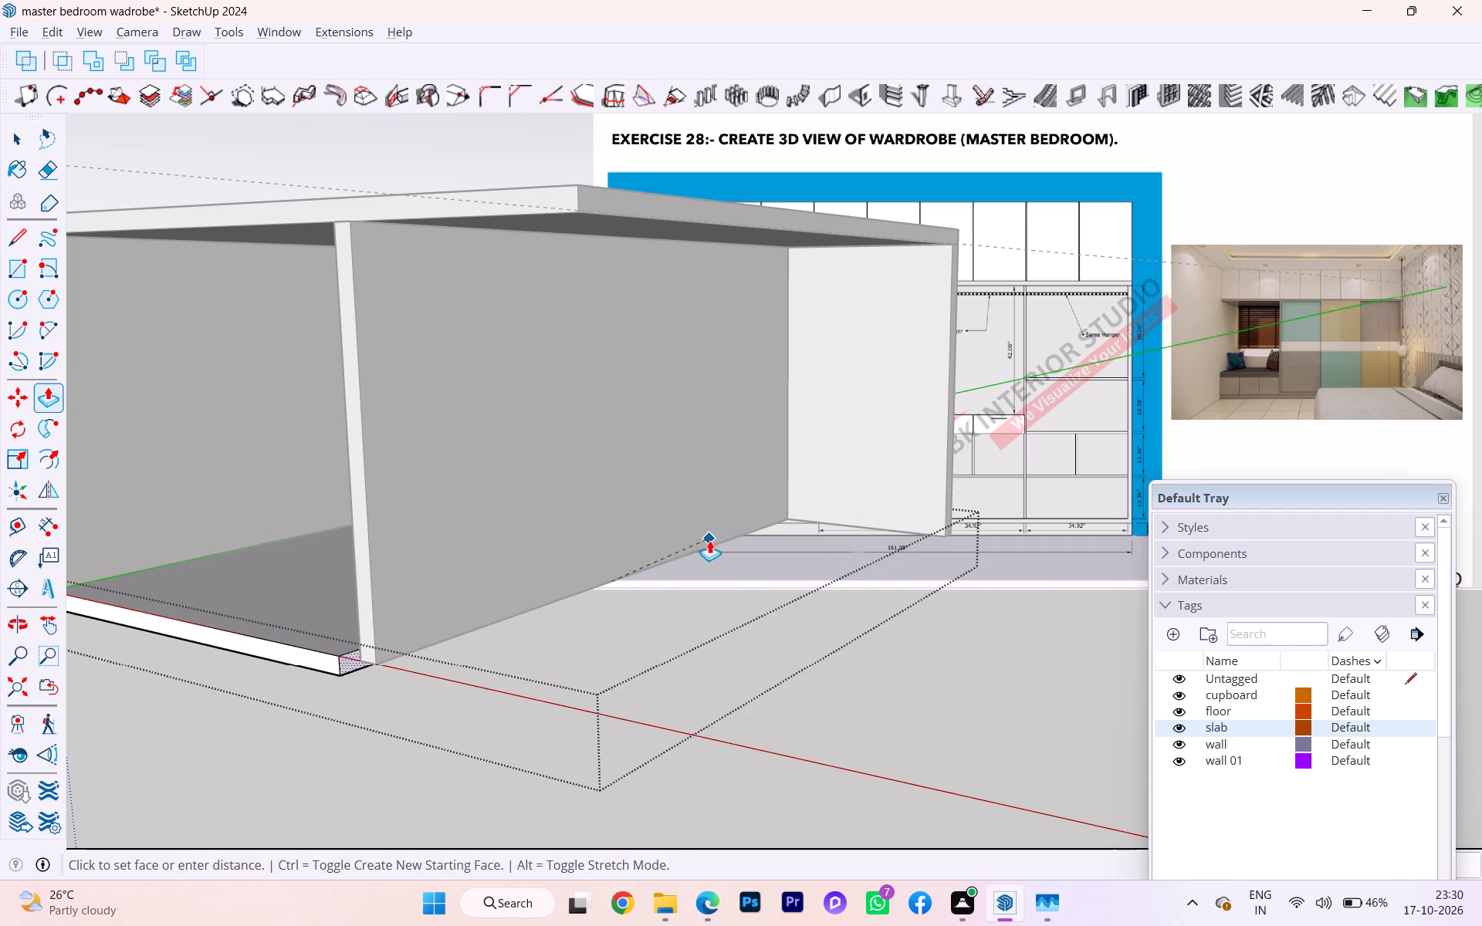
left_click(703, 546)
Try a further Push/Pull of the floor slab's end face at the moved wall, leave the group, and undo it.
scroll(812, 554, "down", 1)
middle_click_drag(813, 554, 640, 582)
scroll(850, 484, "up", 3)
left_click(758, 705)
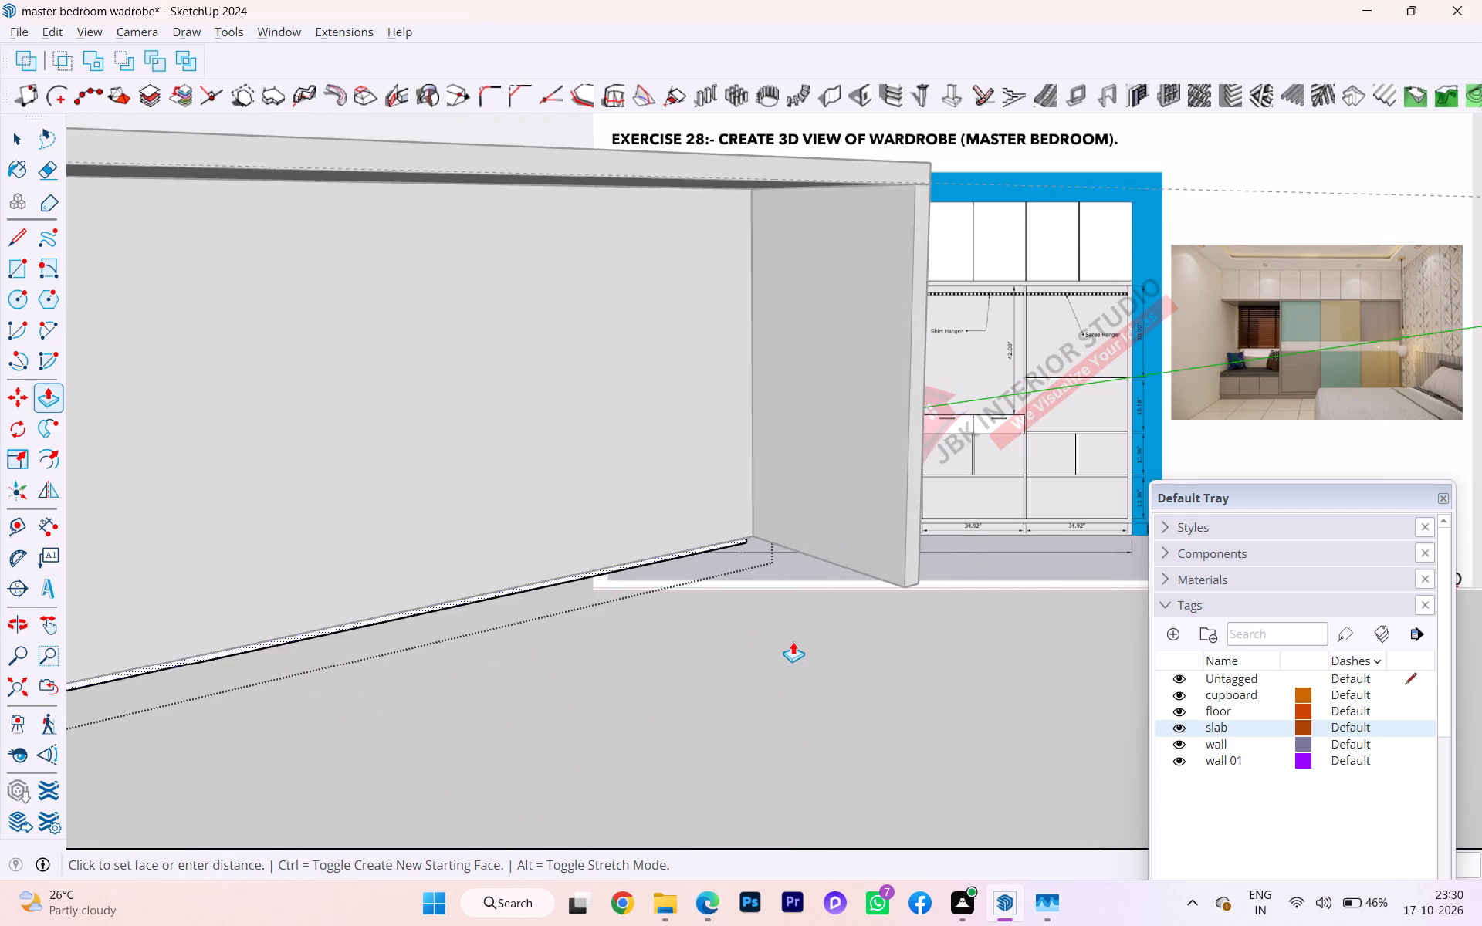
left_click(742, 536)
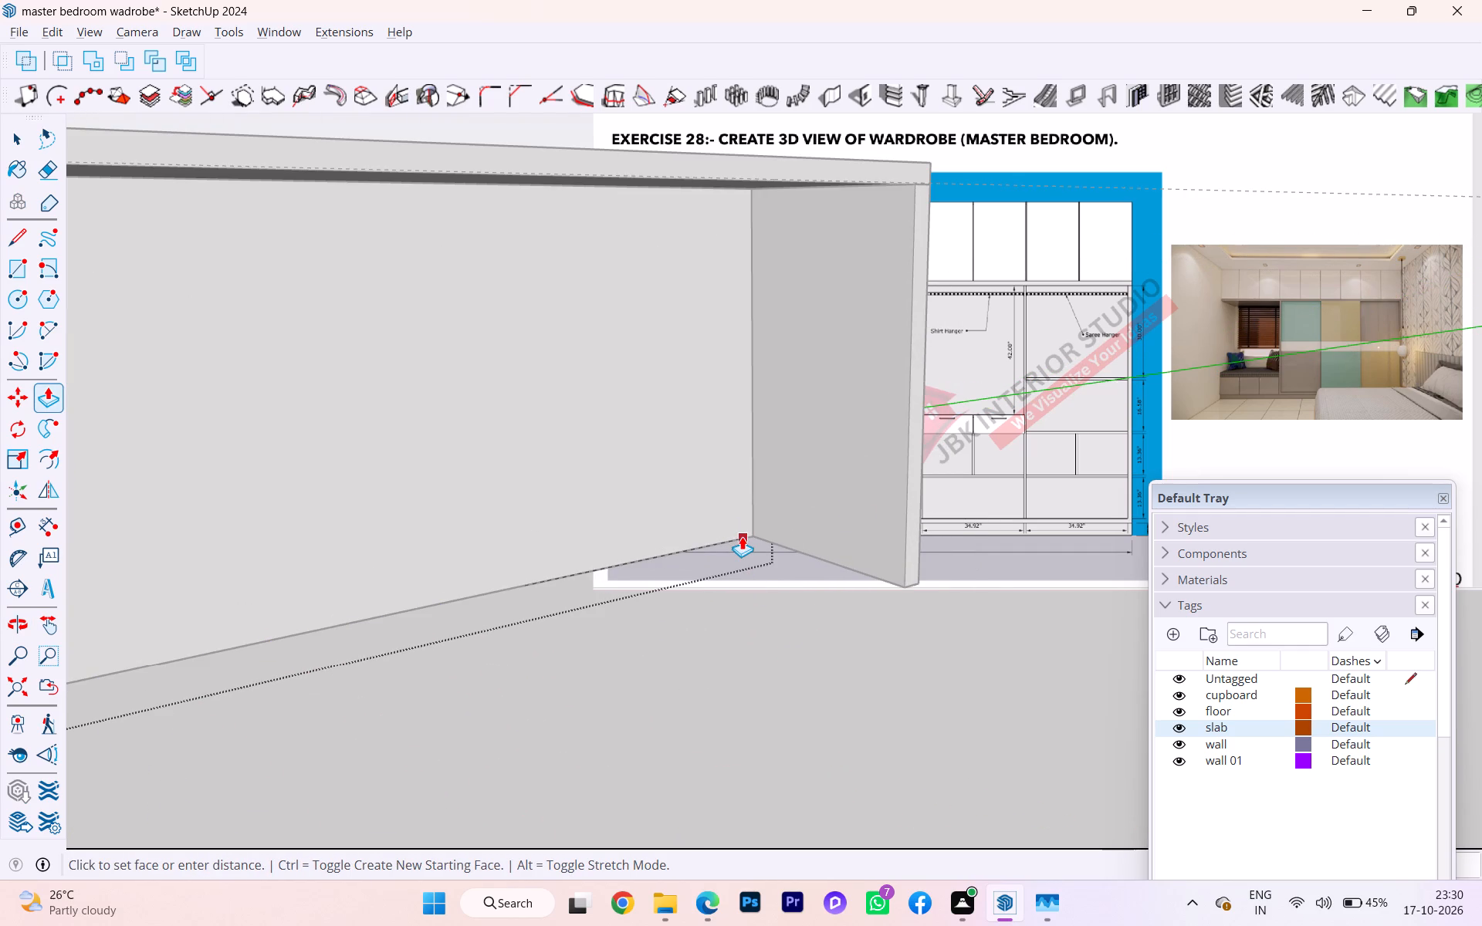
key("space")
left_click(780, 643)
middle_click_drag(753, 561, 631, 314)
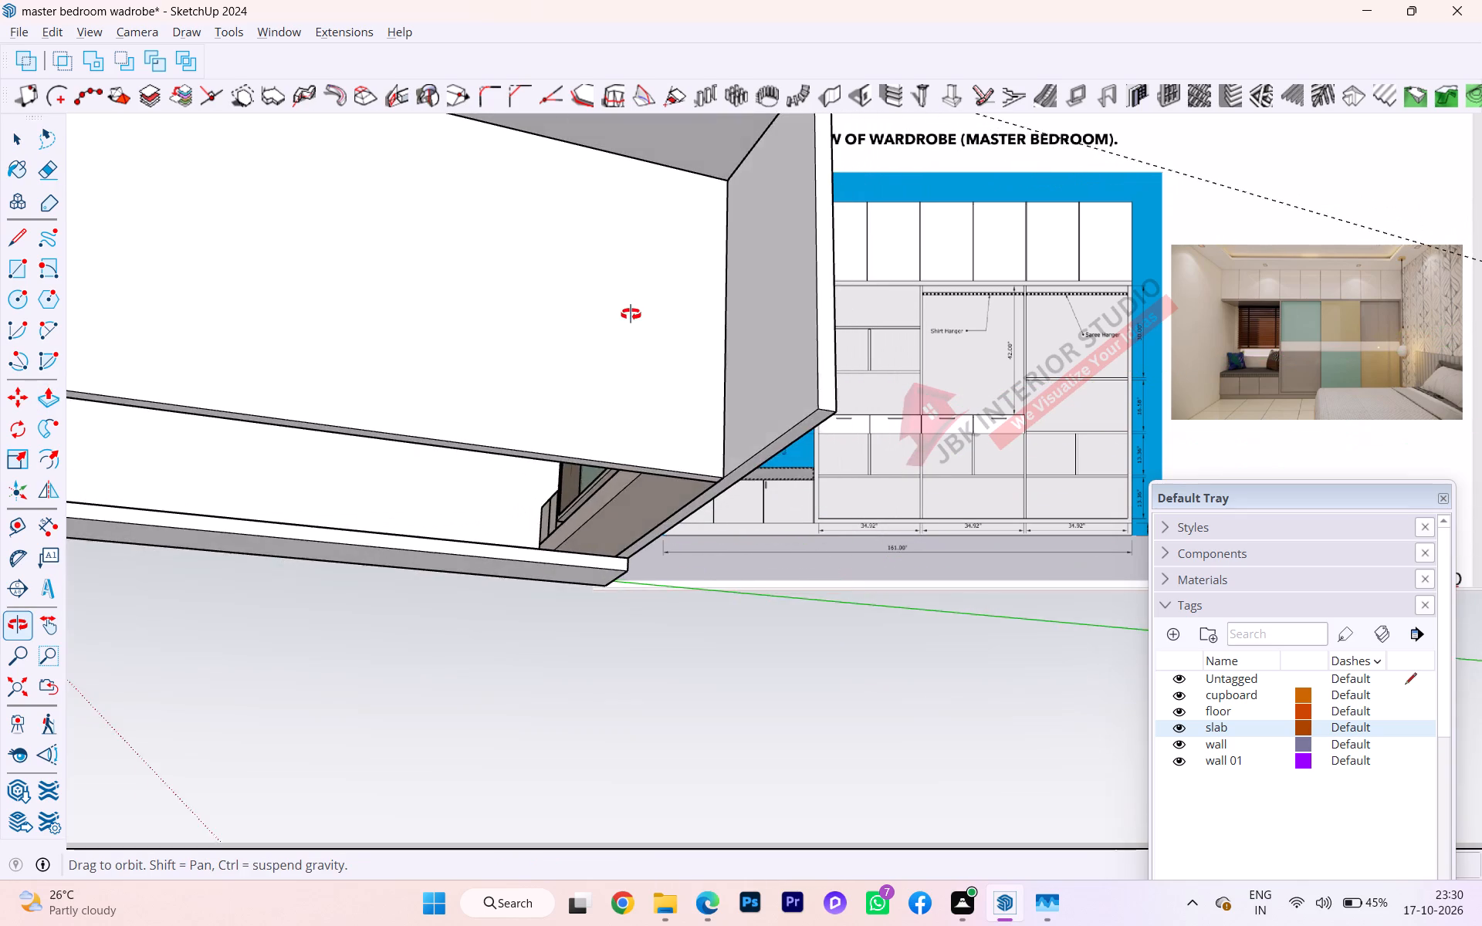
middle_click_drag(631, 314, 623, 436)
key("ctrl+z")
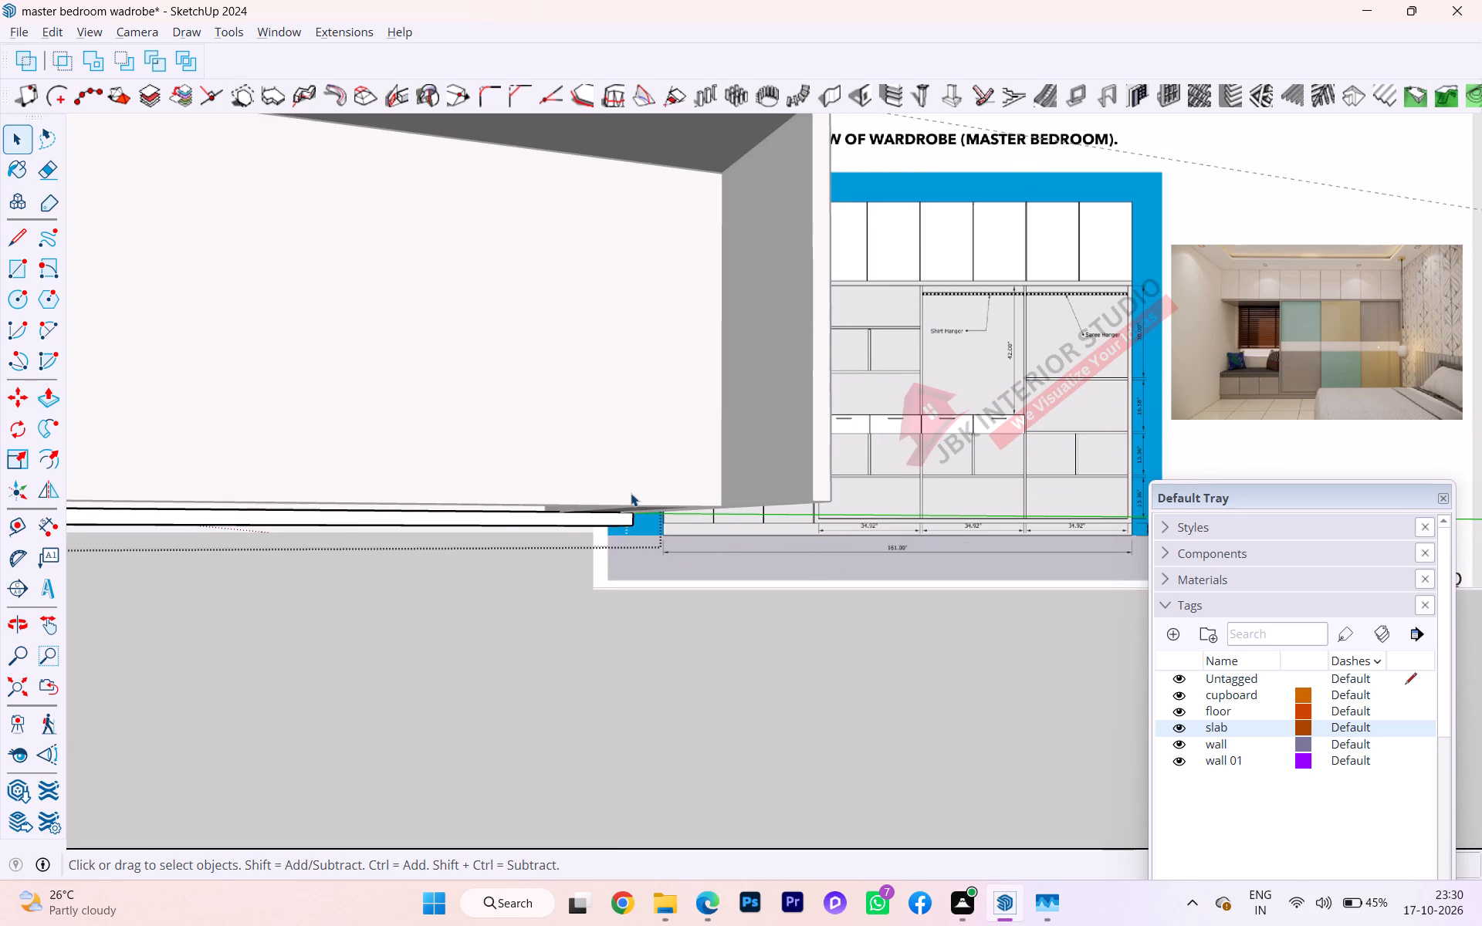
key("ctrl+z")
Push/Pull the floor slab's end face flush with the outer face of the moved side wall and leave the group.
scroll(626, 530, "up", 3)
middle_click_drag(727, 501, 1020, 475)
scroll(735, 526, "down", 1)
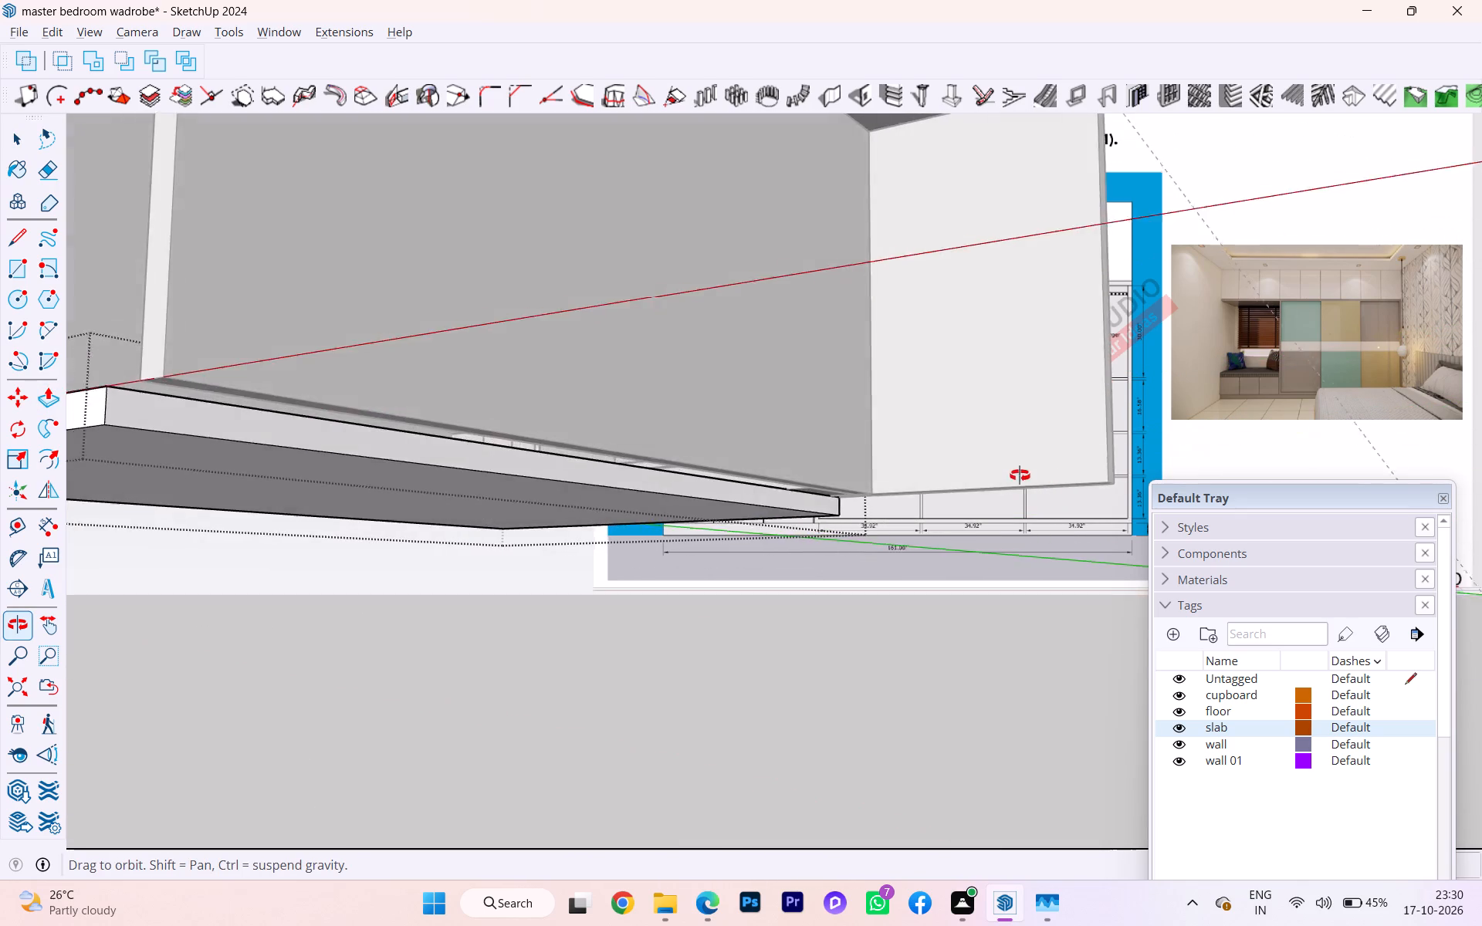
middle_click_drag(1020, 475, 1088, 503)
scroll(597, 495, "up", 3)
scroll(532, 497, "down", 1)
middle_click_drag(532, 497, 590, 517)
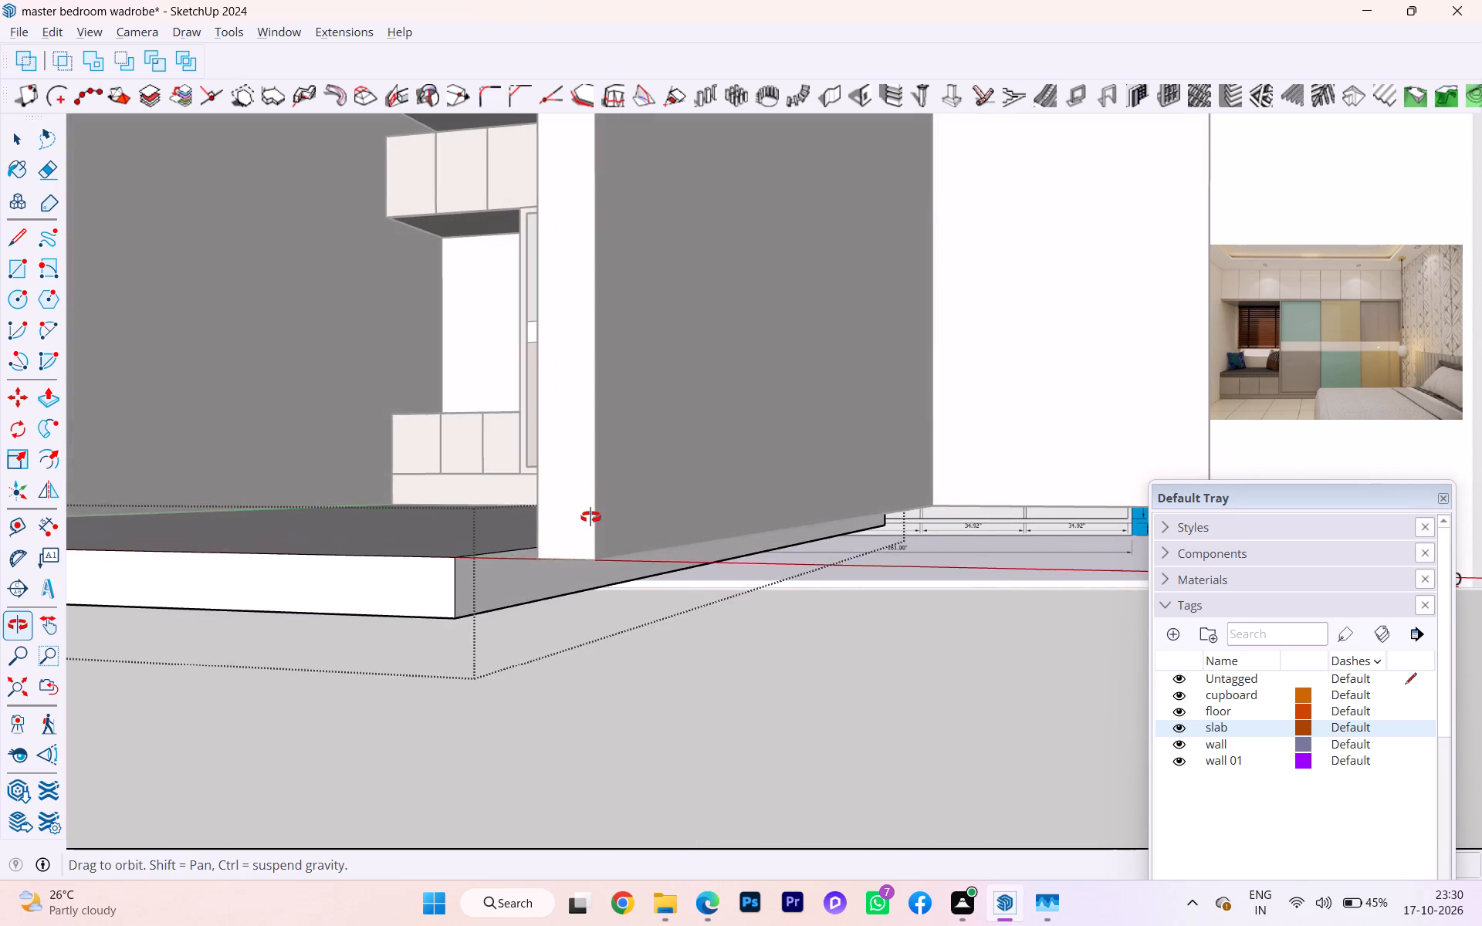
middle_click_drag(590, 517, 550, 502)
middle_click_drag(563, 507, 615, 536)
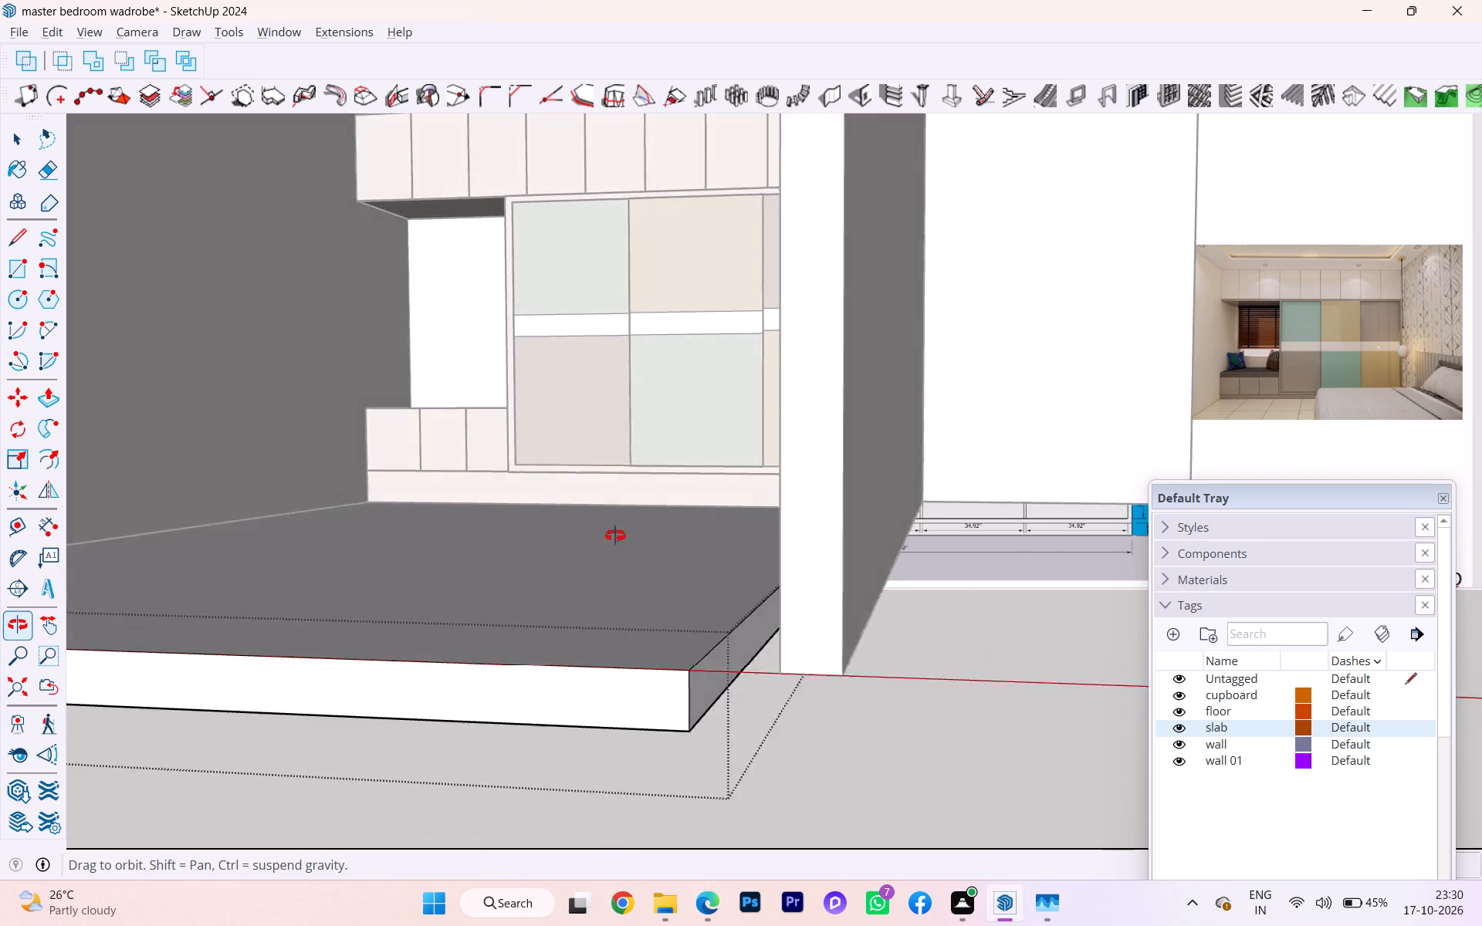
middle_click_drag(615, 536, 536, 520)
scroll(520, 522, "up", 2)
left_click(347, 574)
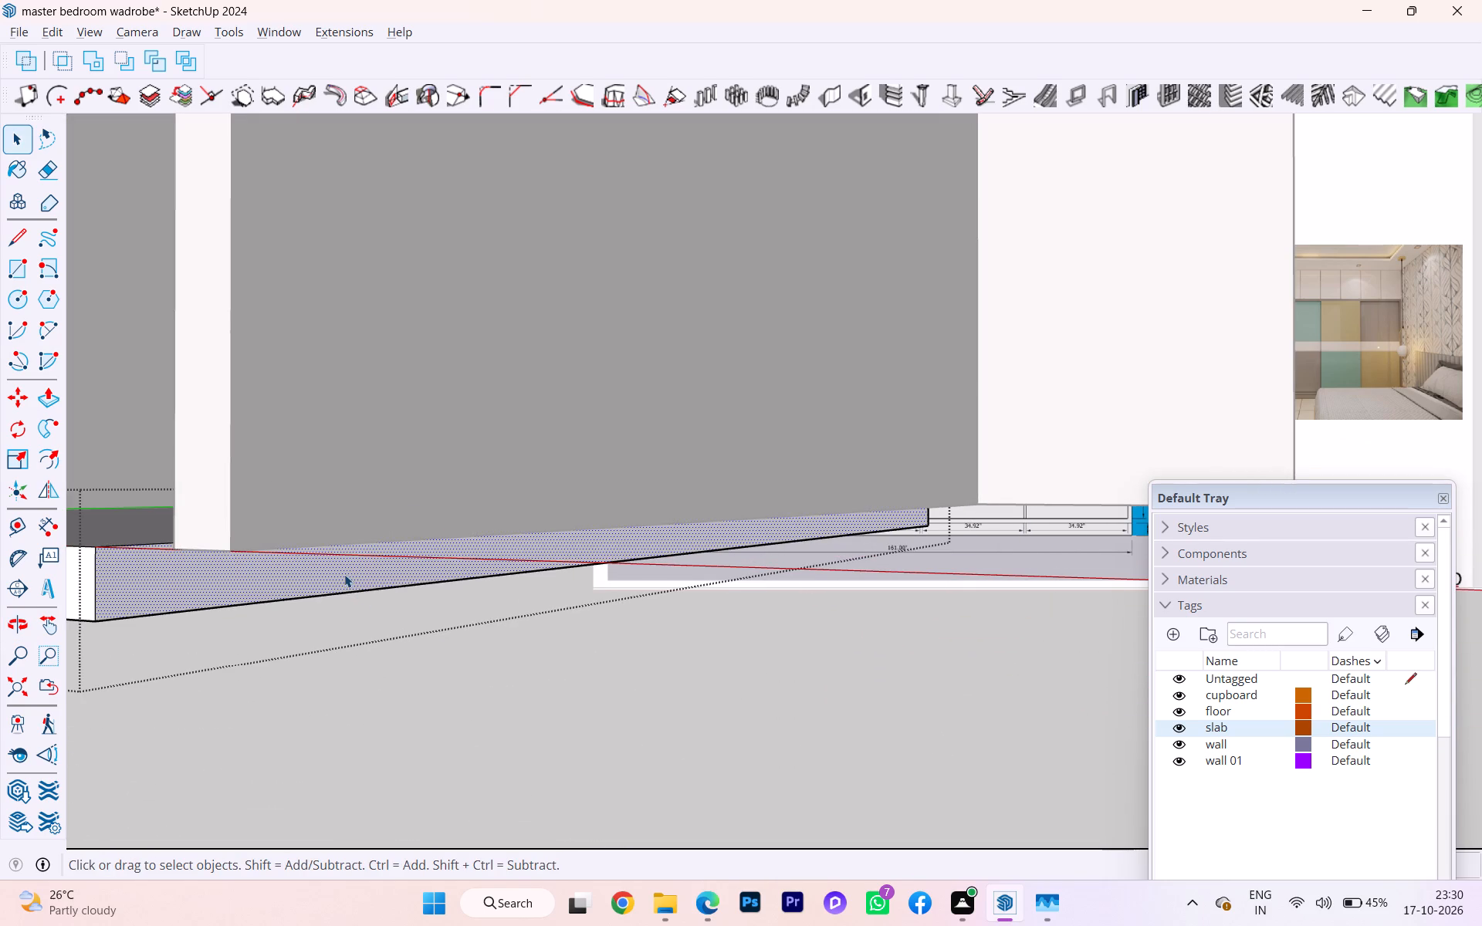
key("p")
left_click(344, 574)
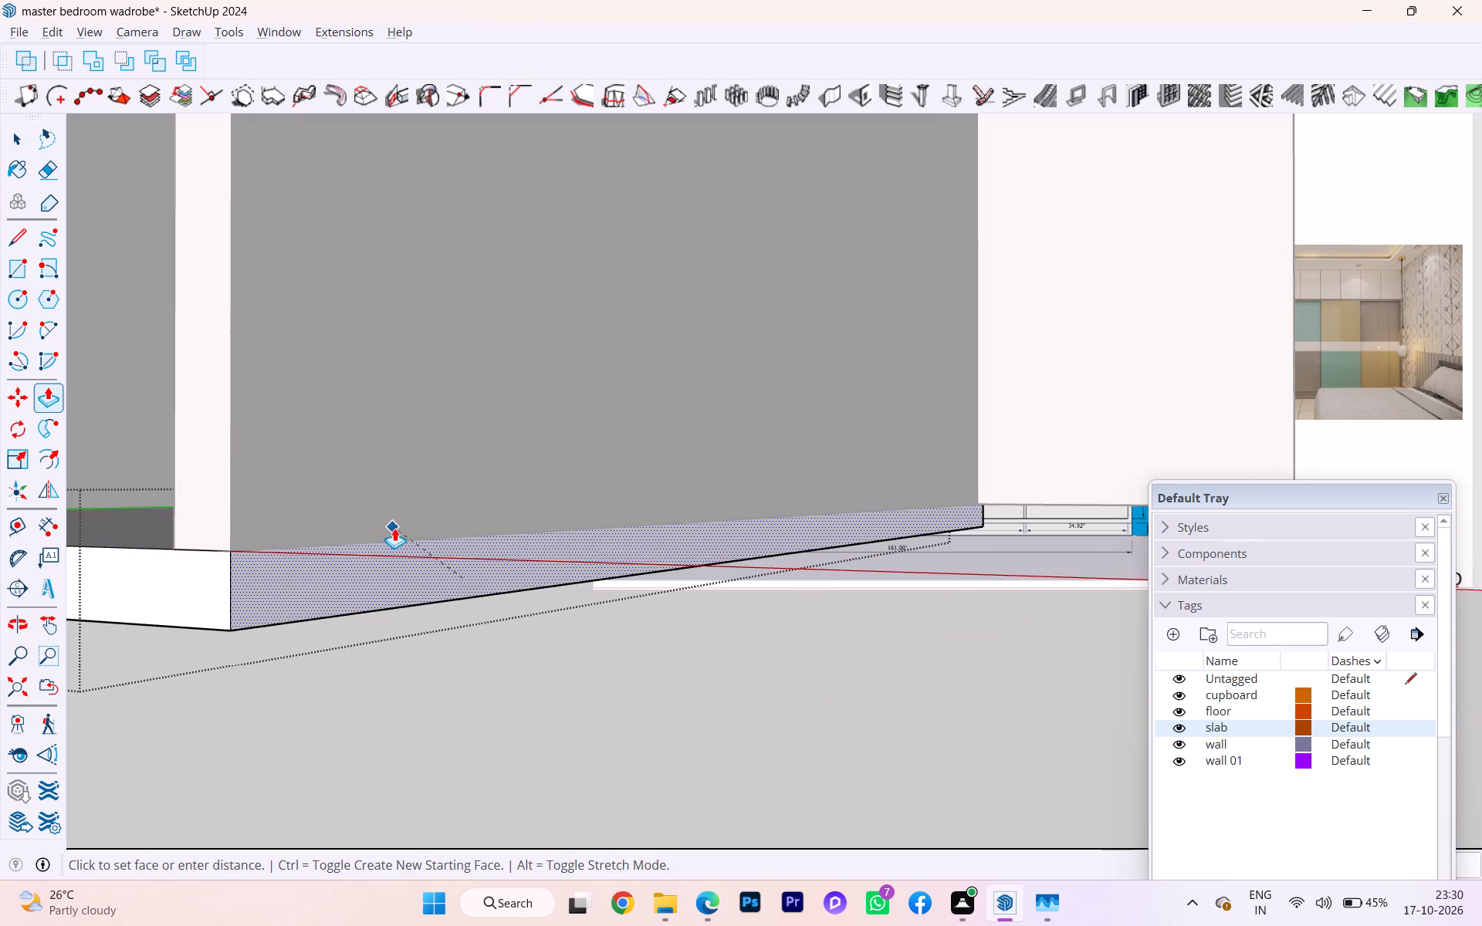
left_click(394, 527)
key("space")
left_click(672, 663)
Open the back wall group, Push/Pull its protruding end face back to the moved side wall, and leave the group.
scroll(686, 560, "up", 2)
scroll(689, 560, "down", 2)
middle_click_drag(692, 566, 463, 612)
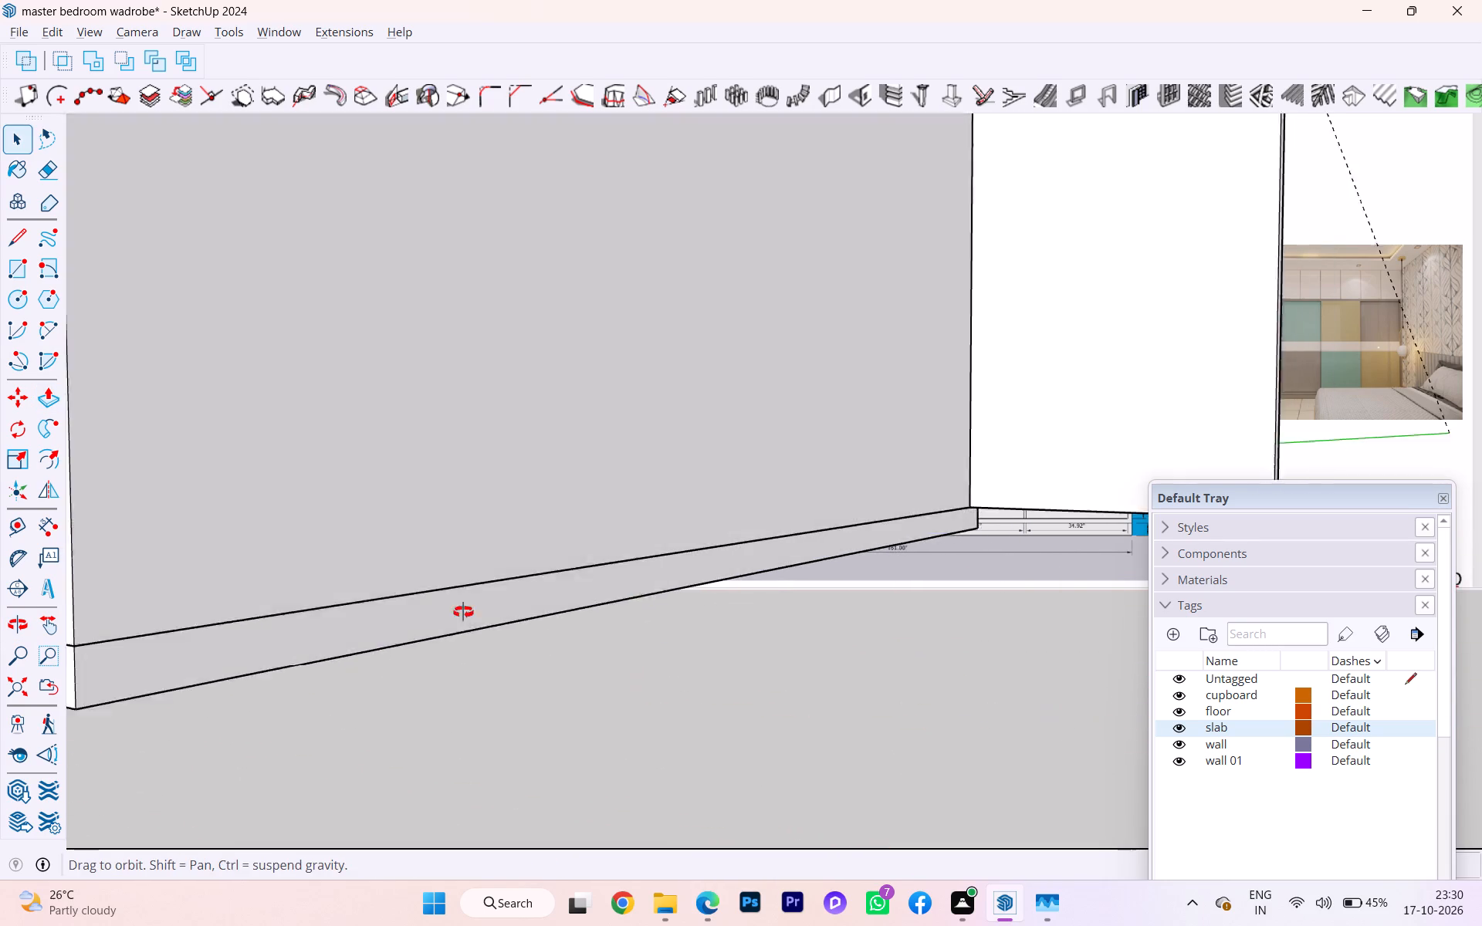
middle_click_drag(463, 612, 387, 621)
scroll(397, 583, "down", 1)
scroll(397, 583, "up", 1)
scroll(398, 583, "down", 2)
scroll(404, 583, "up", 1)
scroll(410, 583, "down", 7)
scroll(499, 582, "up", 1)
scroll(499, 582, "down", 1)
scroll(699, 559, "down", 2)
middle_click_drag(699, 559, 404, 607)
scroll(626, 507, "up", 6)
double_click(701, 430)
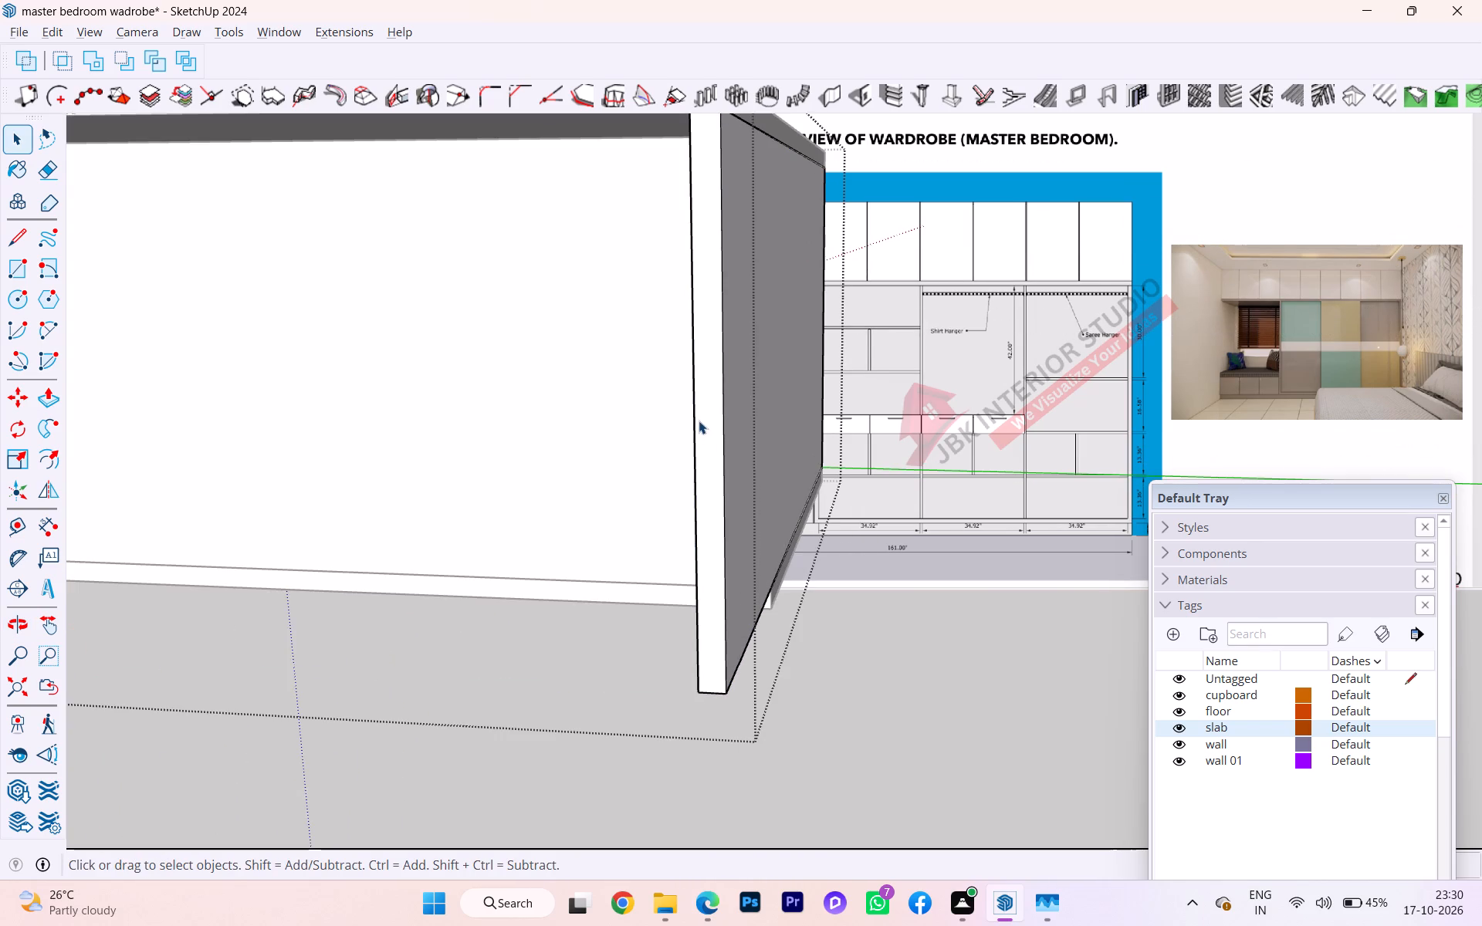
left_click(699, 420)
key("p")
left_click(709, 405)
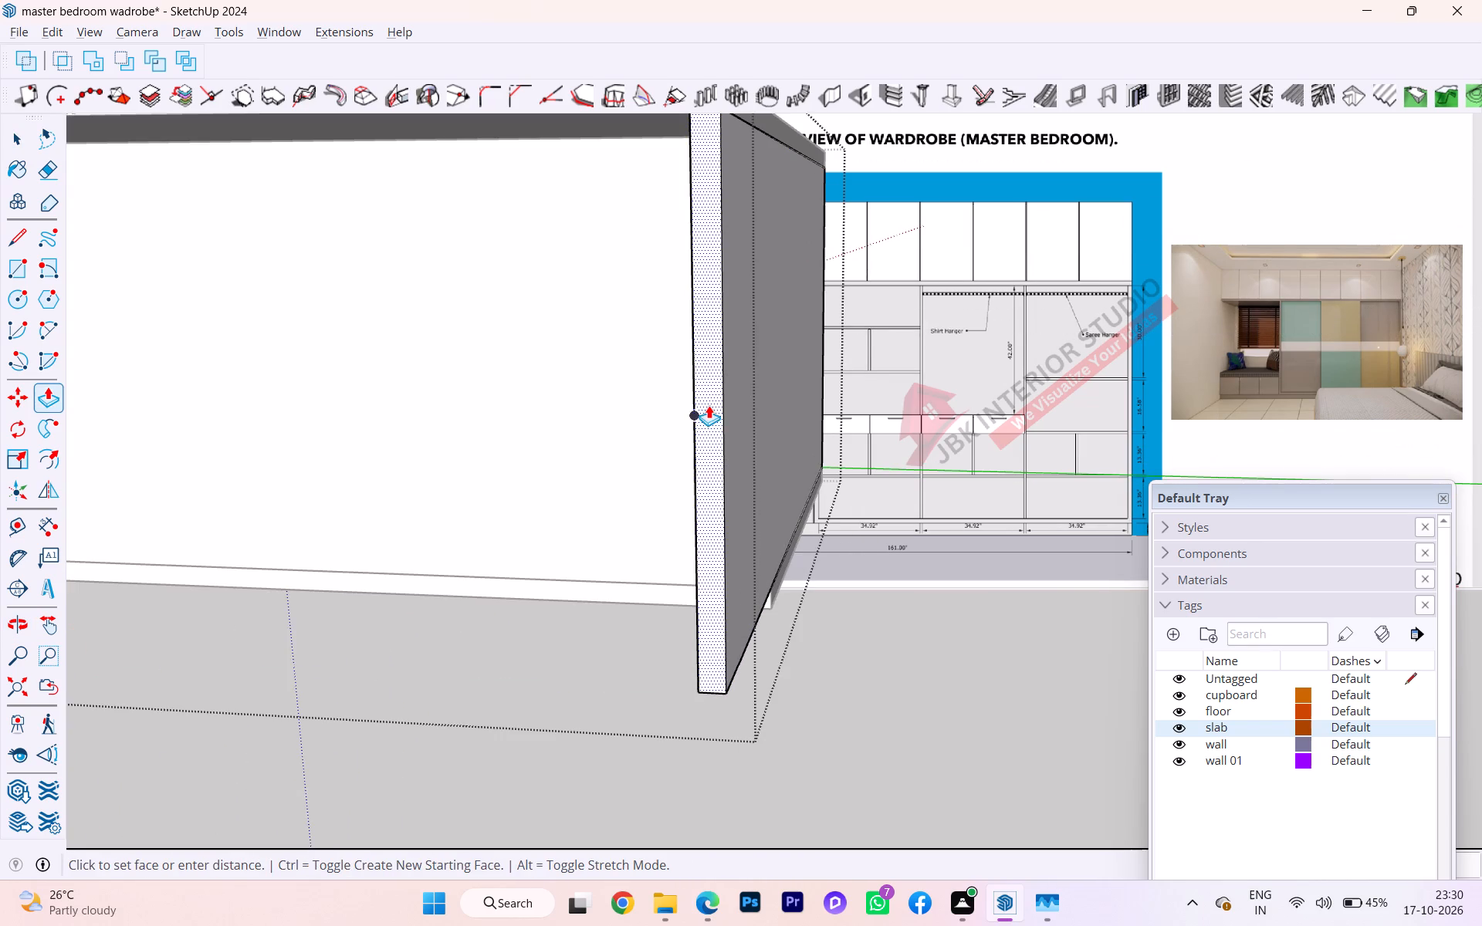
left_click(661, 301)
scroll(664, 459, "down", 3)
scroll(664, 474, "up", 1)
scroll(664, 477, "down", 6)
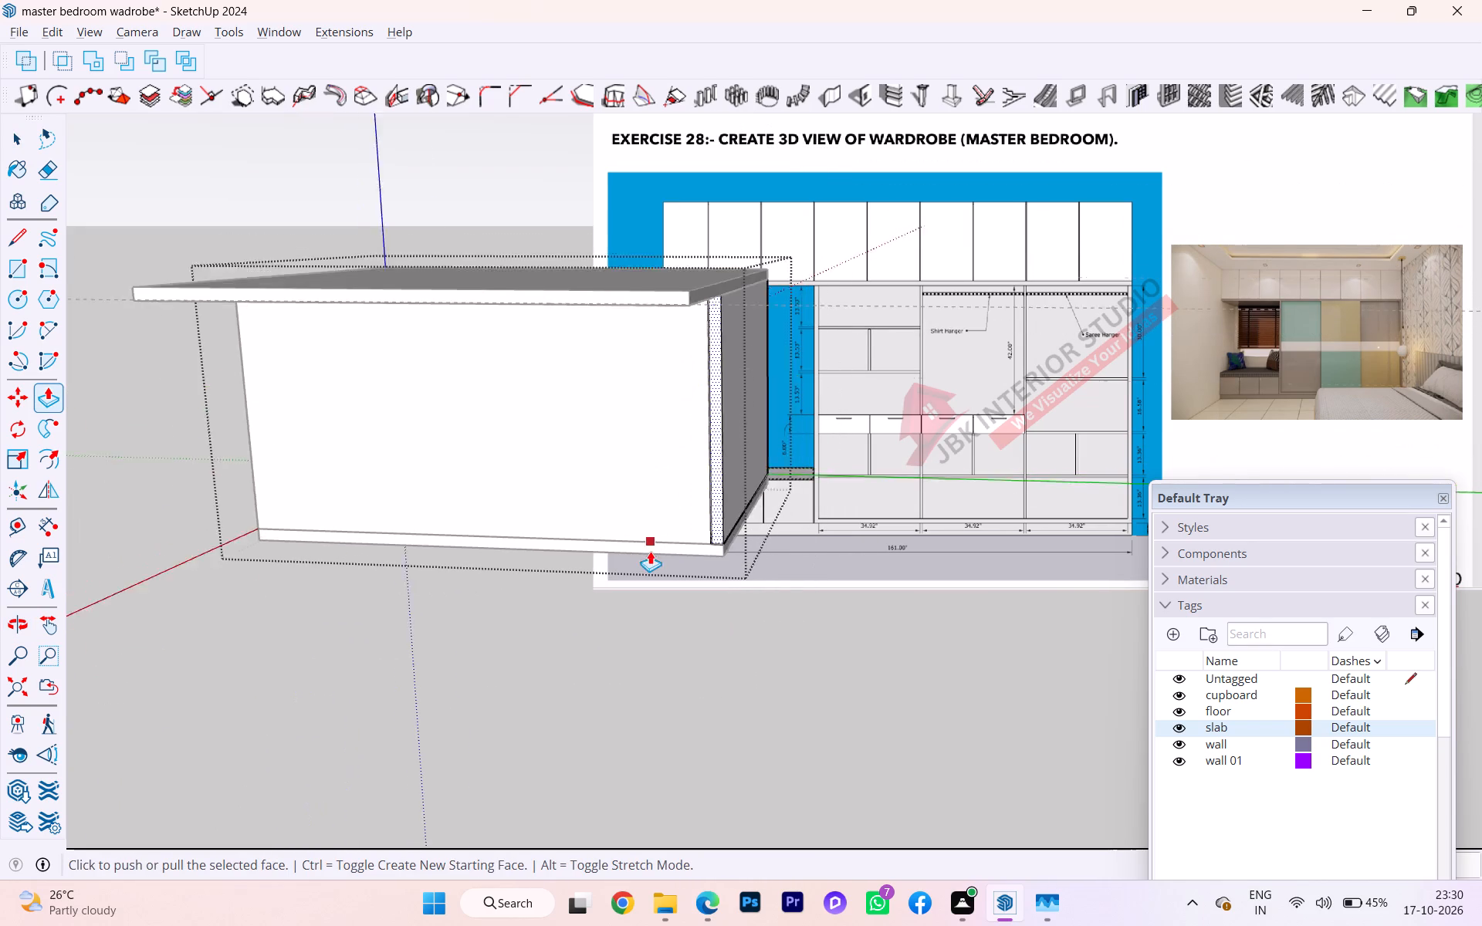
scroll(650, 551, "down", 4)
middle_click_drag(637, 553, 1042, 600)
scroll(716, 488, "up", 2)
scroll(712, 482, "down", 1)
scroll(712, 482, "up", 2)
key("space")
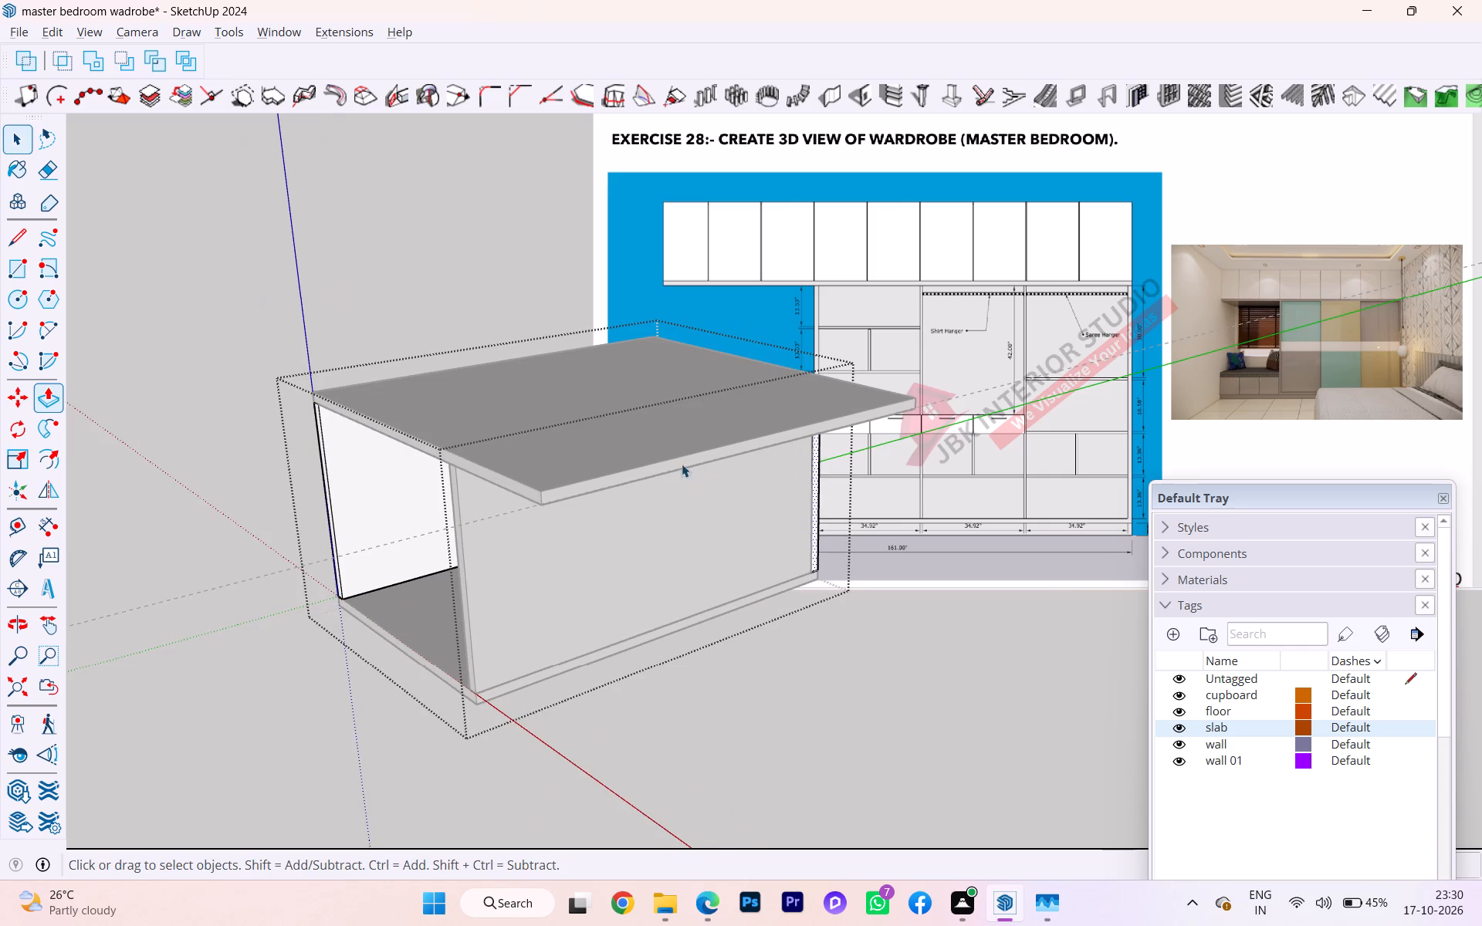
scroll(625, 478, "up", 5)
left_click(727, 708)
Open the ceiling slab group, Push/Pull its overhanging end face back to the moved side wall, and leave the group.
left_click(645, 468)
scroll(642, 472, "up", 4)
scroll(642, 473, "down", 1)
scroll(642, 473, "up", 5)
double_click(601, 489)
left_click(591, 482)
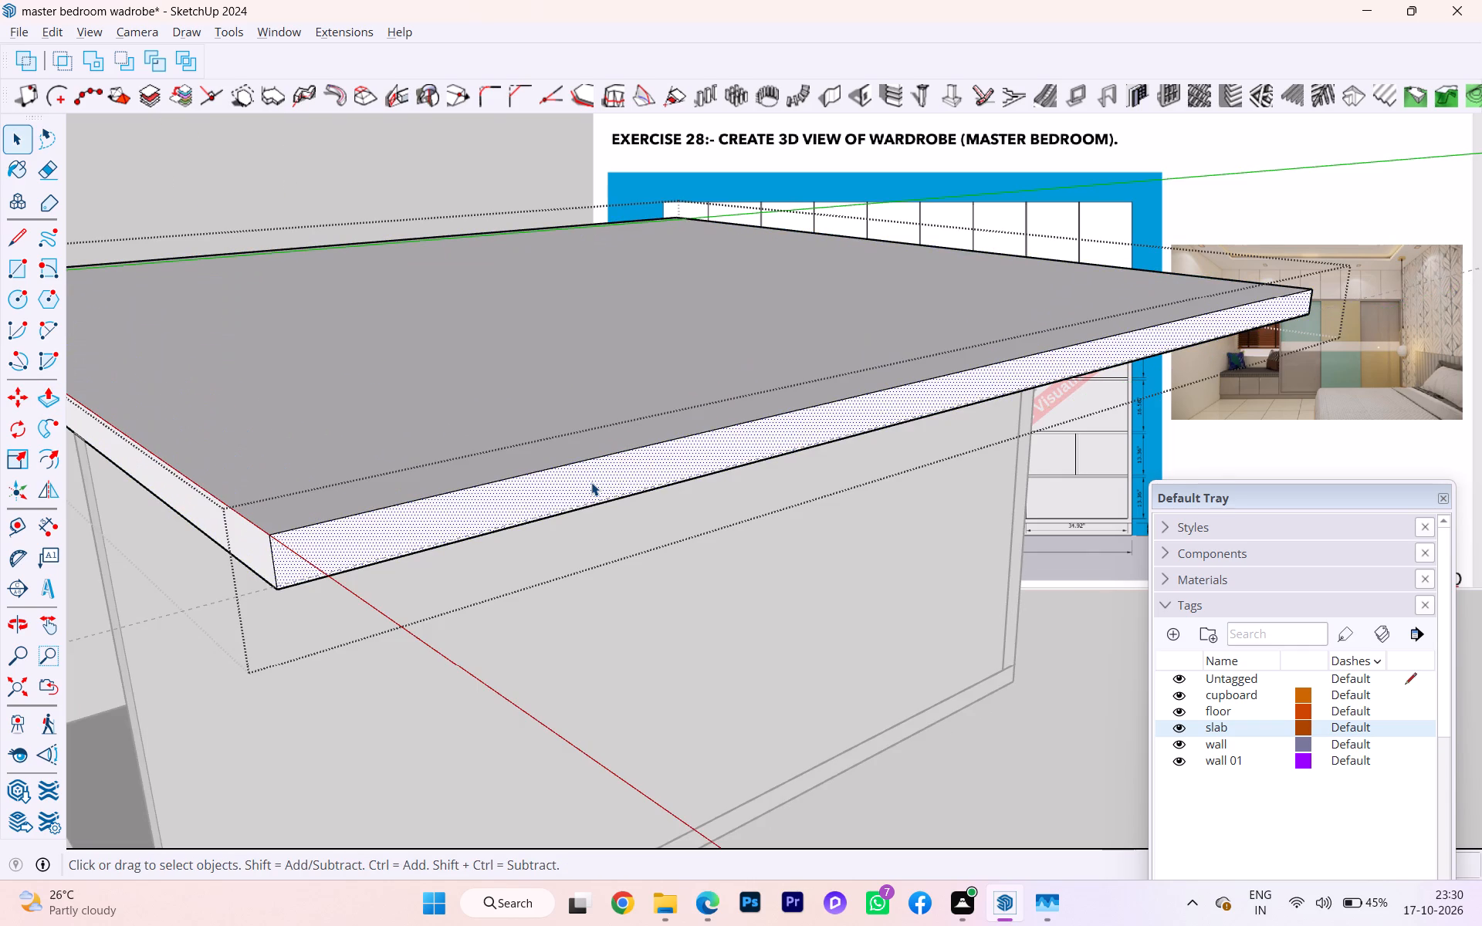
key("p")
left_click(591, 482)
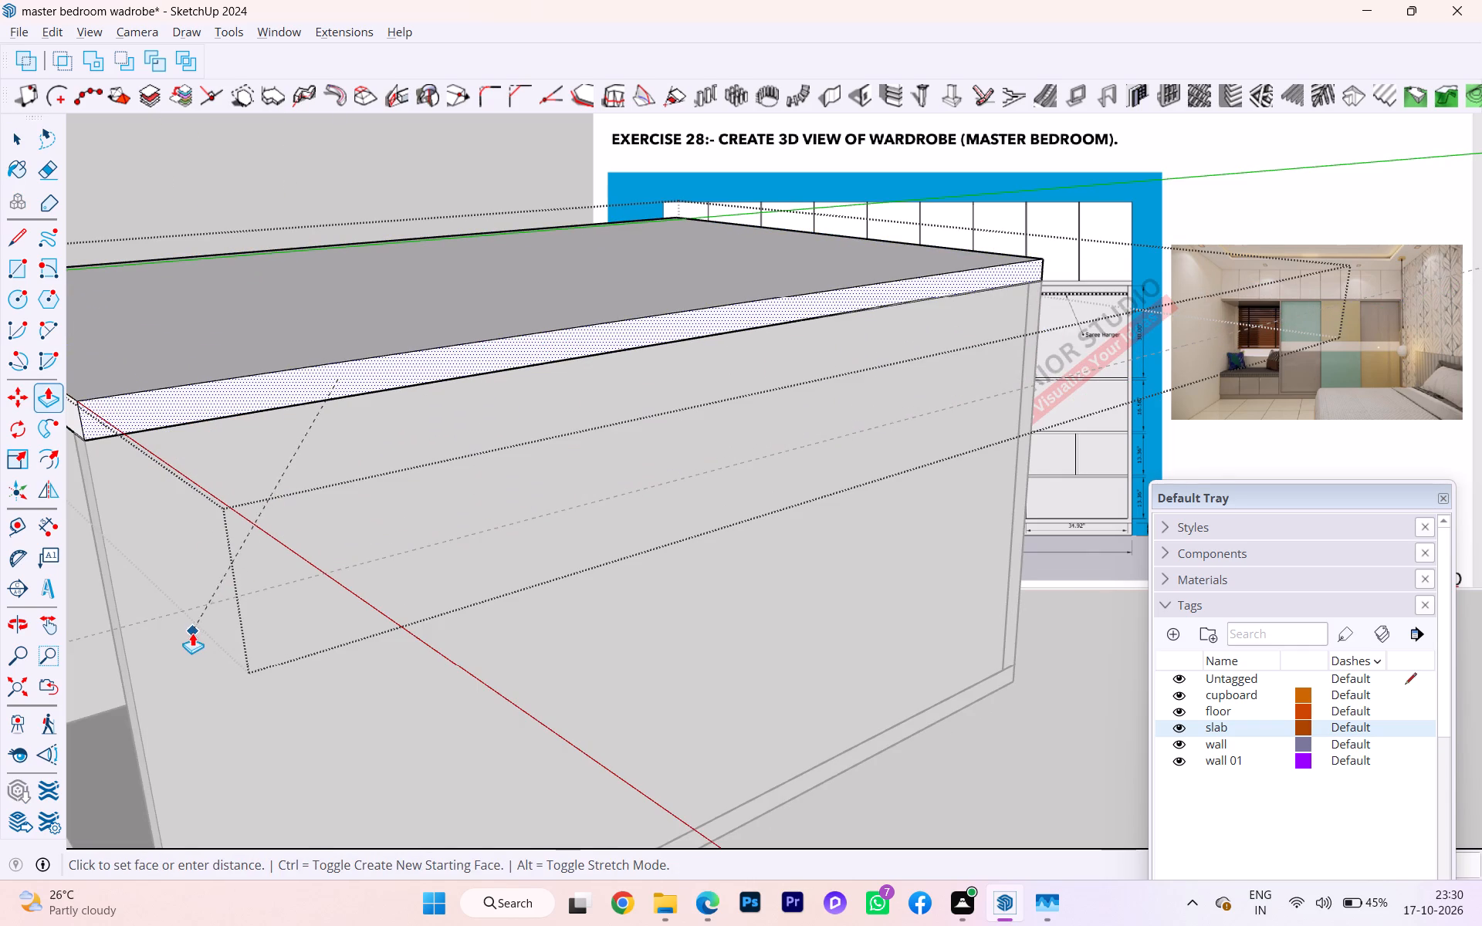
left_click(191, 632)
key("space")
scroll(948, 713, "down", 1)
middle_click(949, 713)
scroll(951, 702, "up", 2)
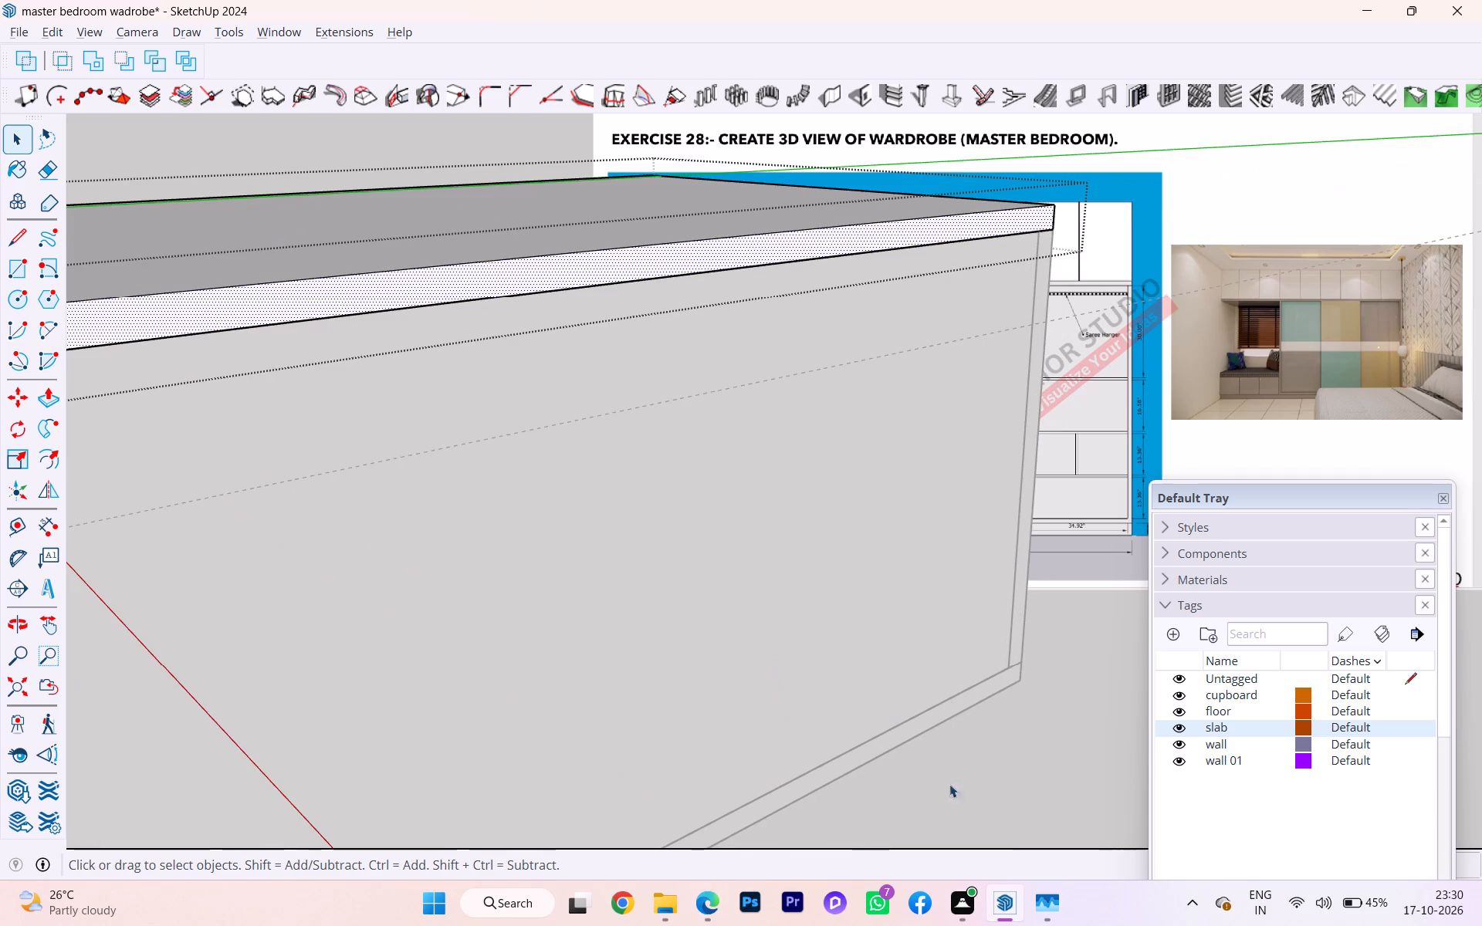
left_click(952, 857)
left_click(902, 776)
Examine the resized room and its side wall from the open front against the reference image.
scroll(1421, 797, "down", 4)
scroll(1075, 782, "up", 2)
scroll(1099, 802, "down", 1)
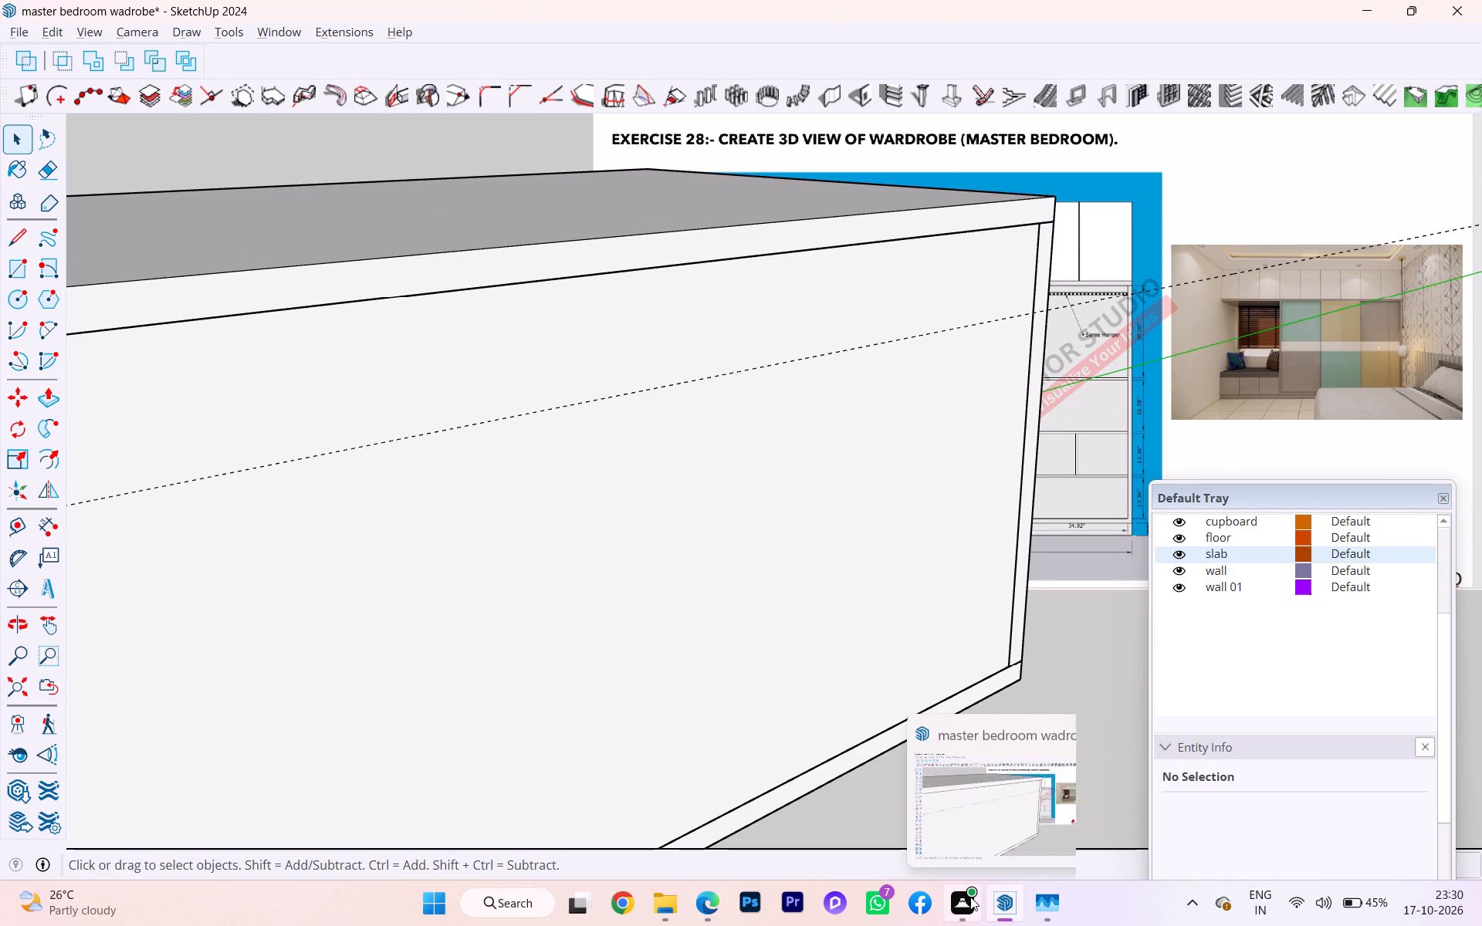
scroll(924, 472, "down", 1)
scroll(922, 474, "up", 1)
scroll(922, 475, "down", 3)
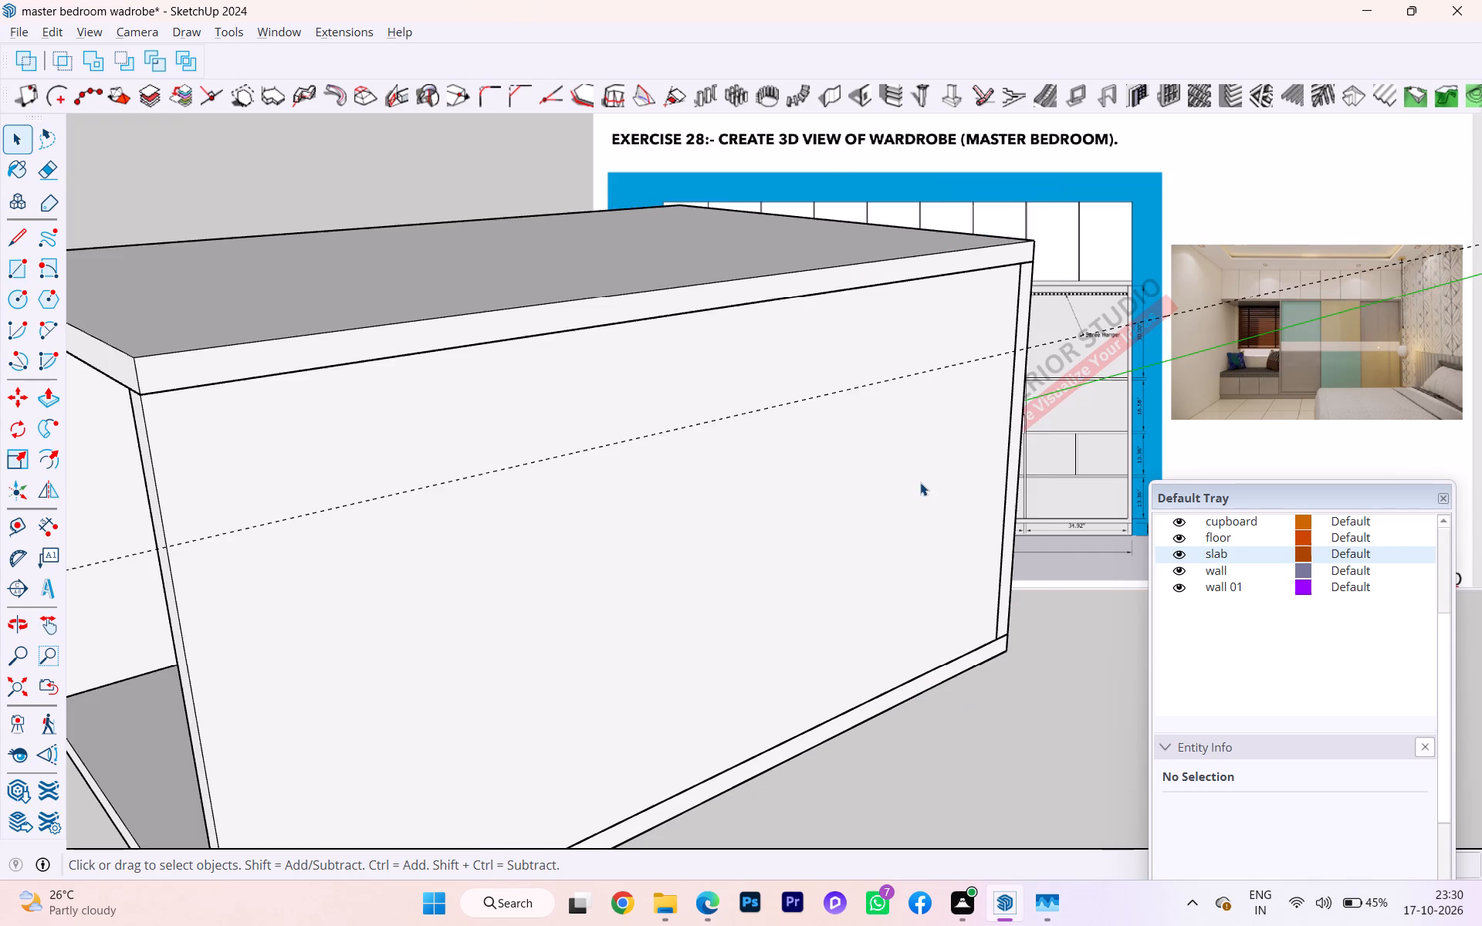
scroll(920, 482, "down", 4)
middle_click_drag(674, 683, 1037, 667)
scroll(1087, 614, "up", 4)
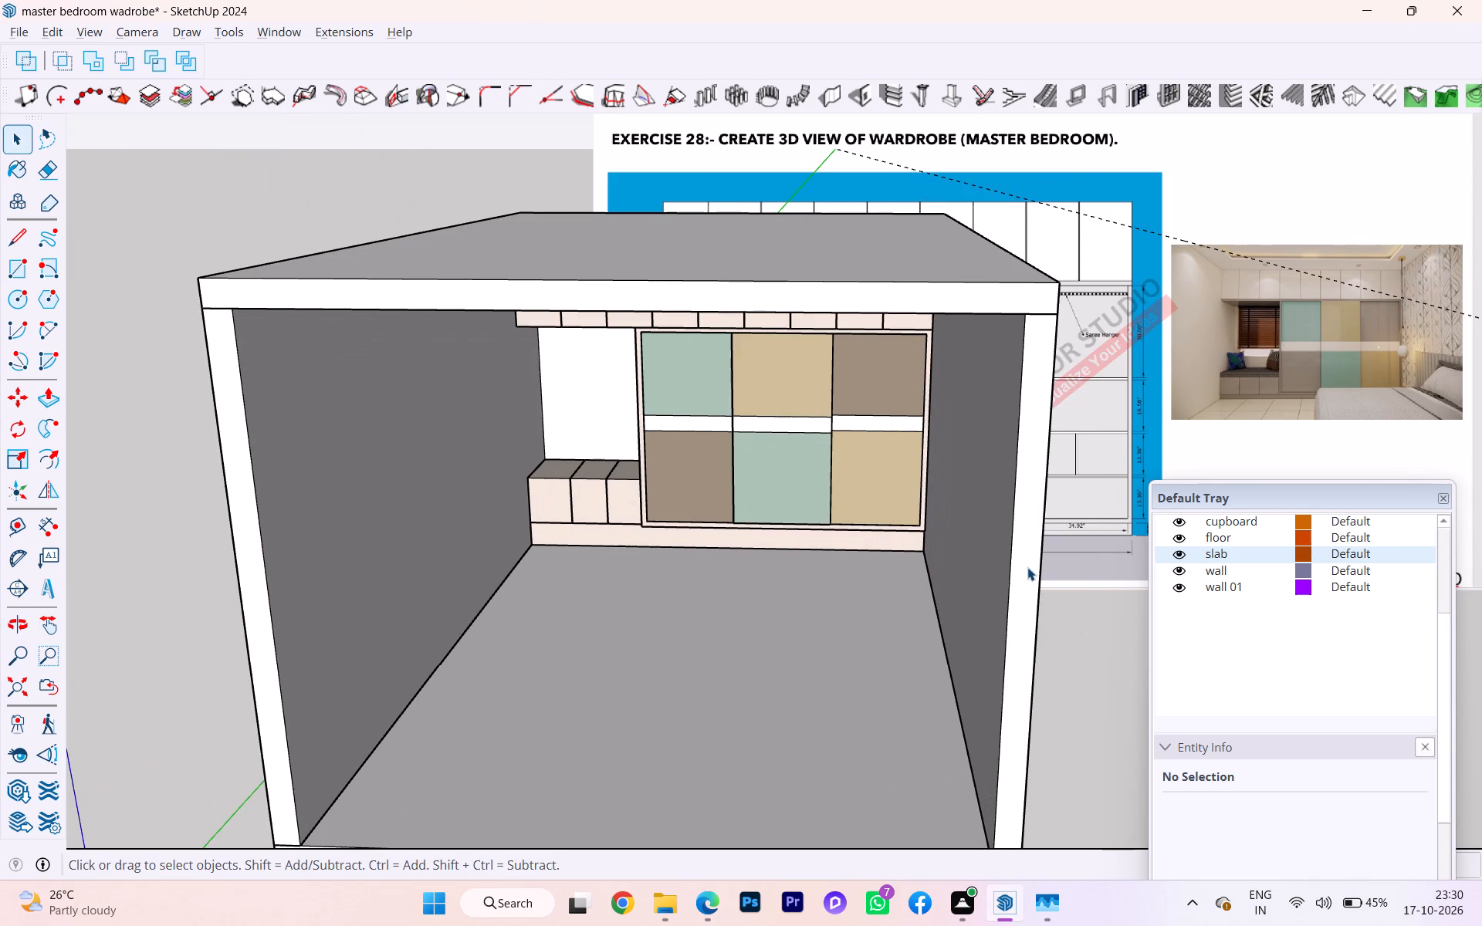
left_click(1027, 567)
left_click(1028, 559)
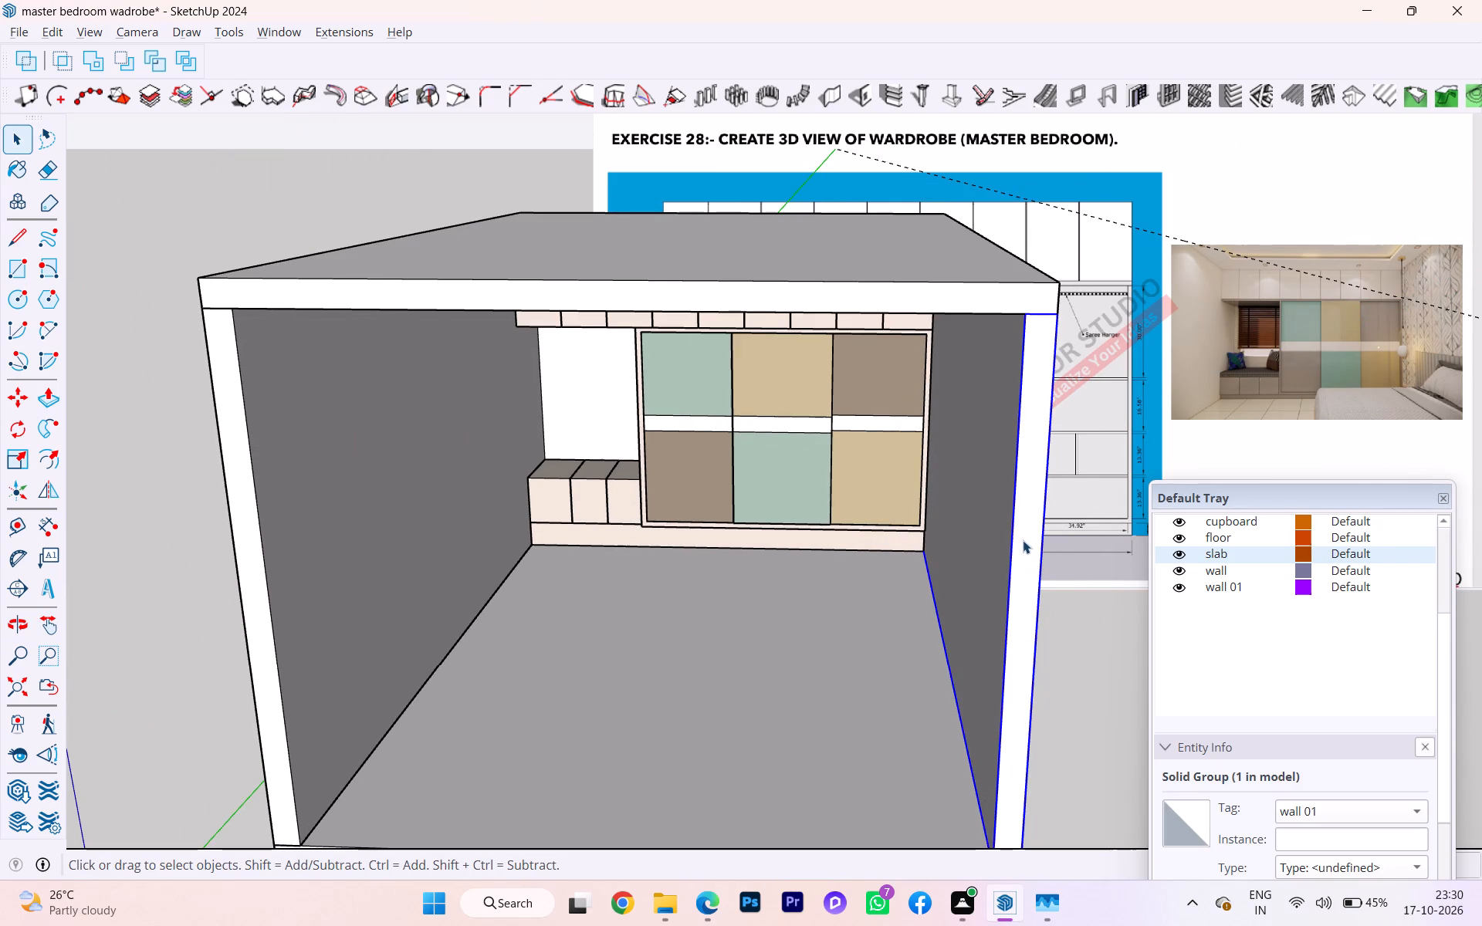
middle_click_drag(1021, 537, 1038, 468)
scroll(1018, 394, "up", 5)
scroll(1205, 389, "down", 1)
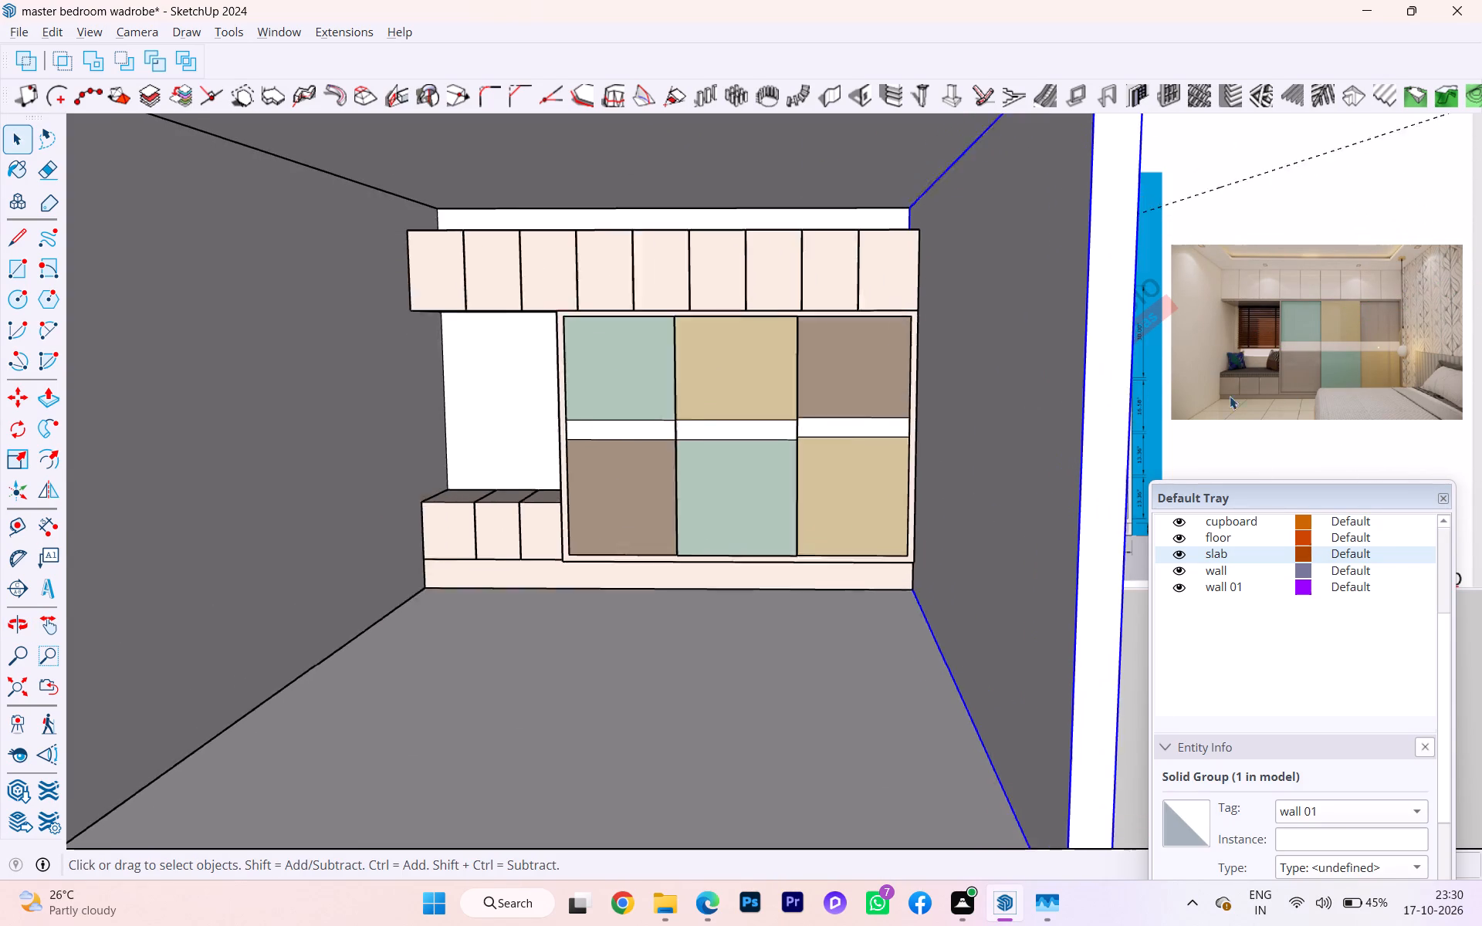
scroll(1230, 396, "down", 1)
scroll(1230, 396, "up", 1)
scroll(1236, 398, "down", 2)
scroll(1149, 394, "up", 4)
scroll(1056, 400, "down", 1)
scroll(1056, 400, "up", 3)
scroll(1188, 392, "down", 5)
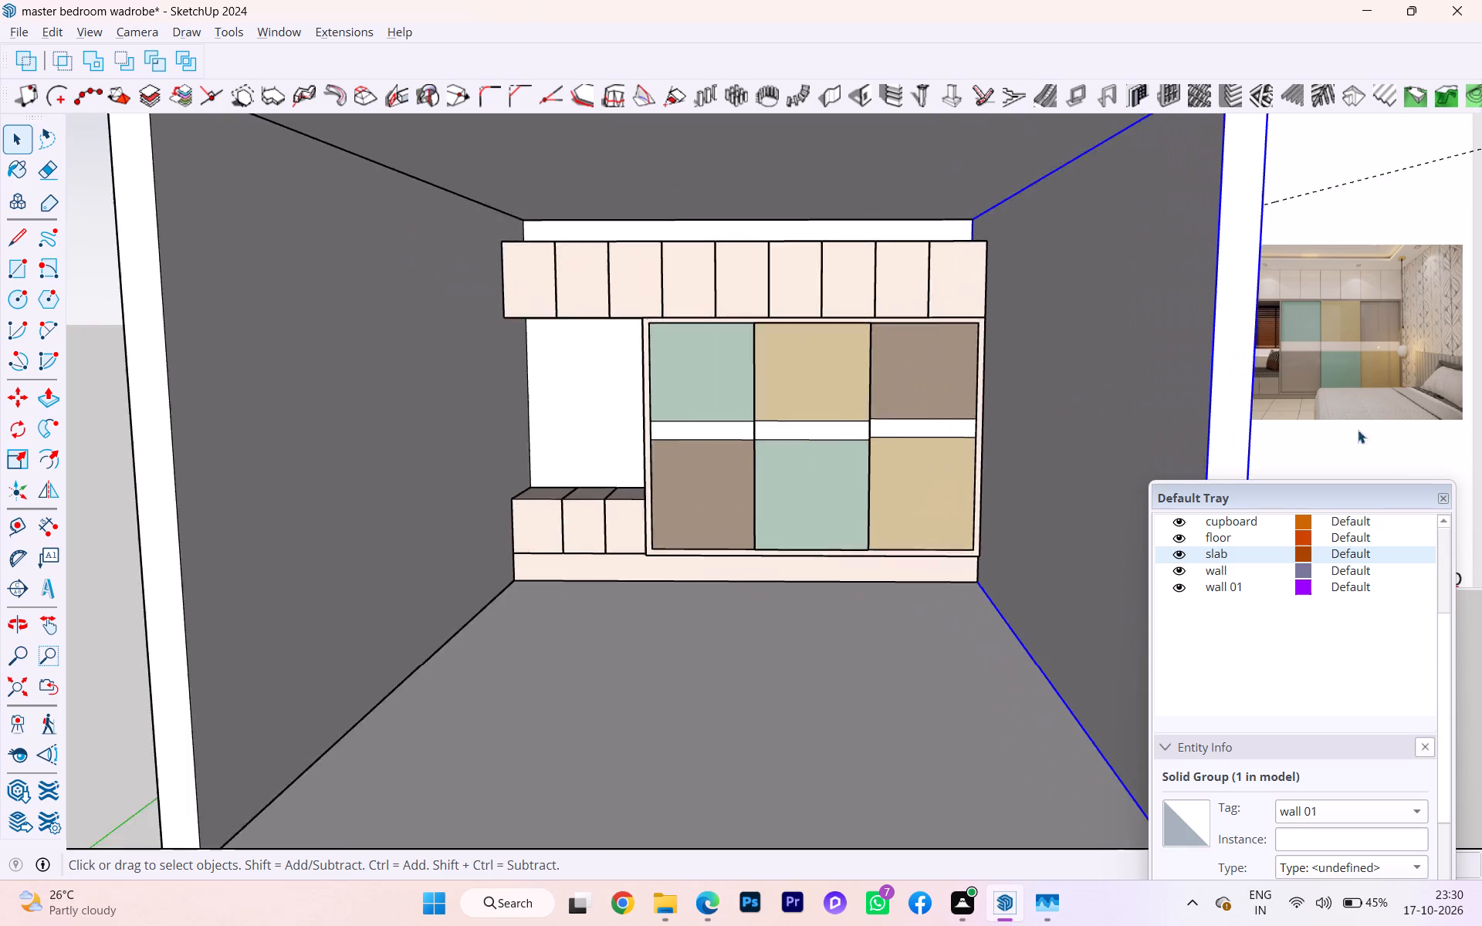
scroll(1358, 430, "down", 3)
scroll(1189, 425, "up", 8)
scroll(1179, 419, "down", 1)
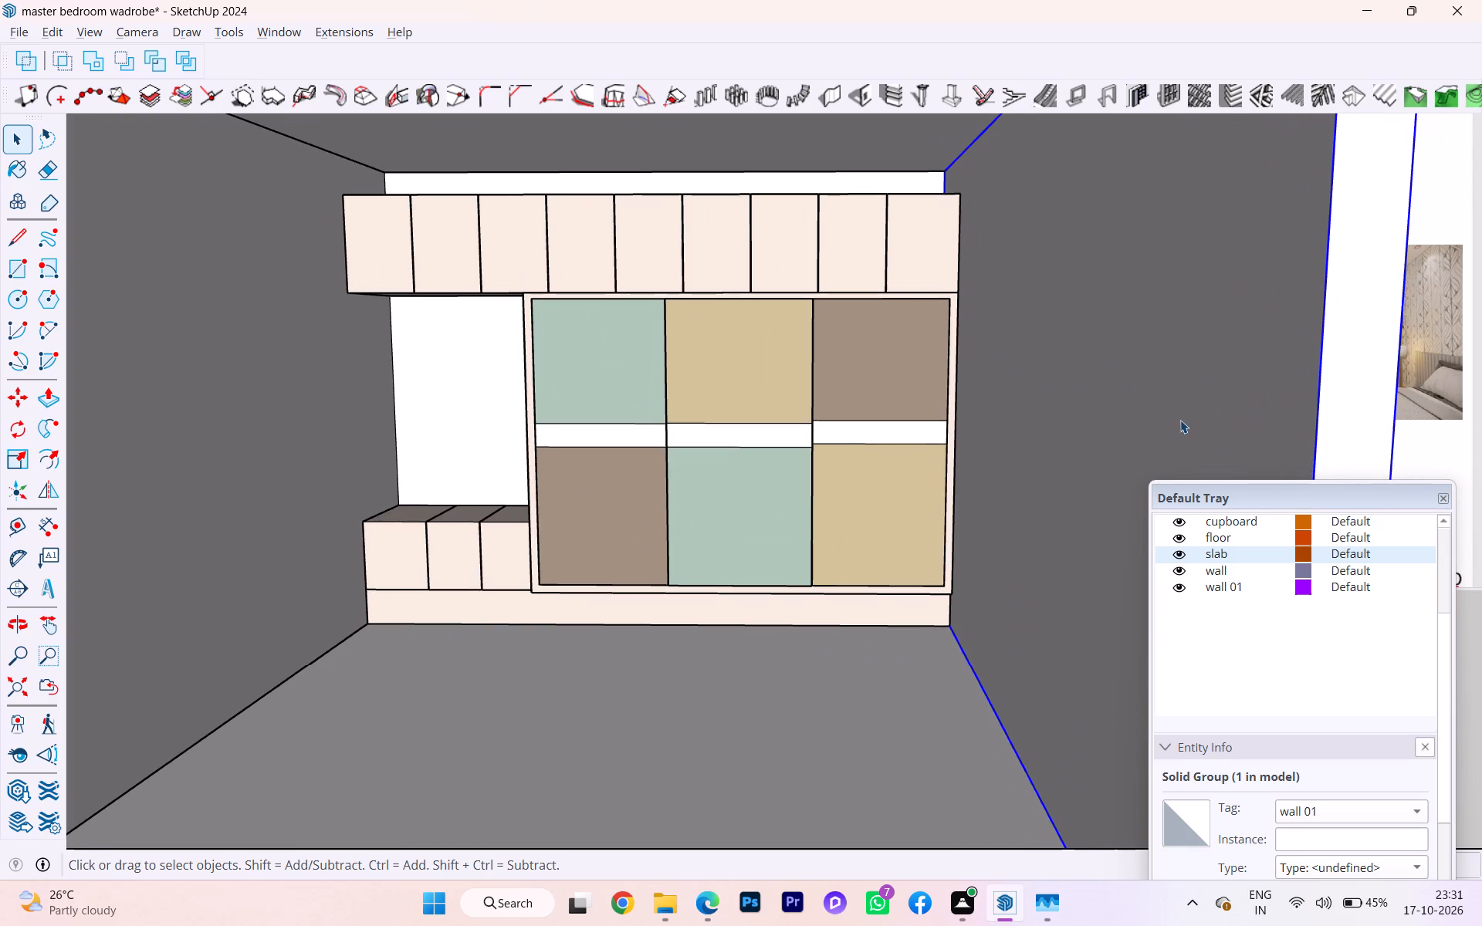
scroll(1181, 420, "down", 1)
middle_click_drag(1188, 420, 1214, 400)
scroll(1218, 397, "down", 2)
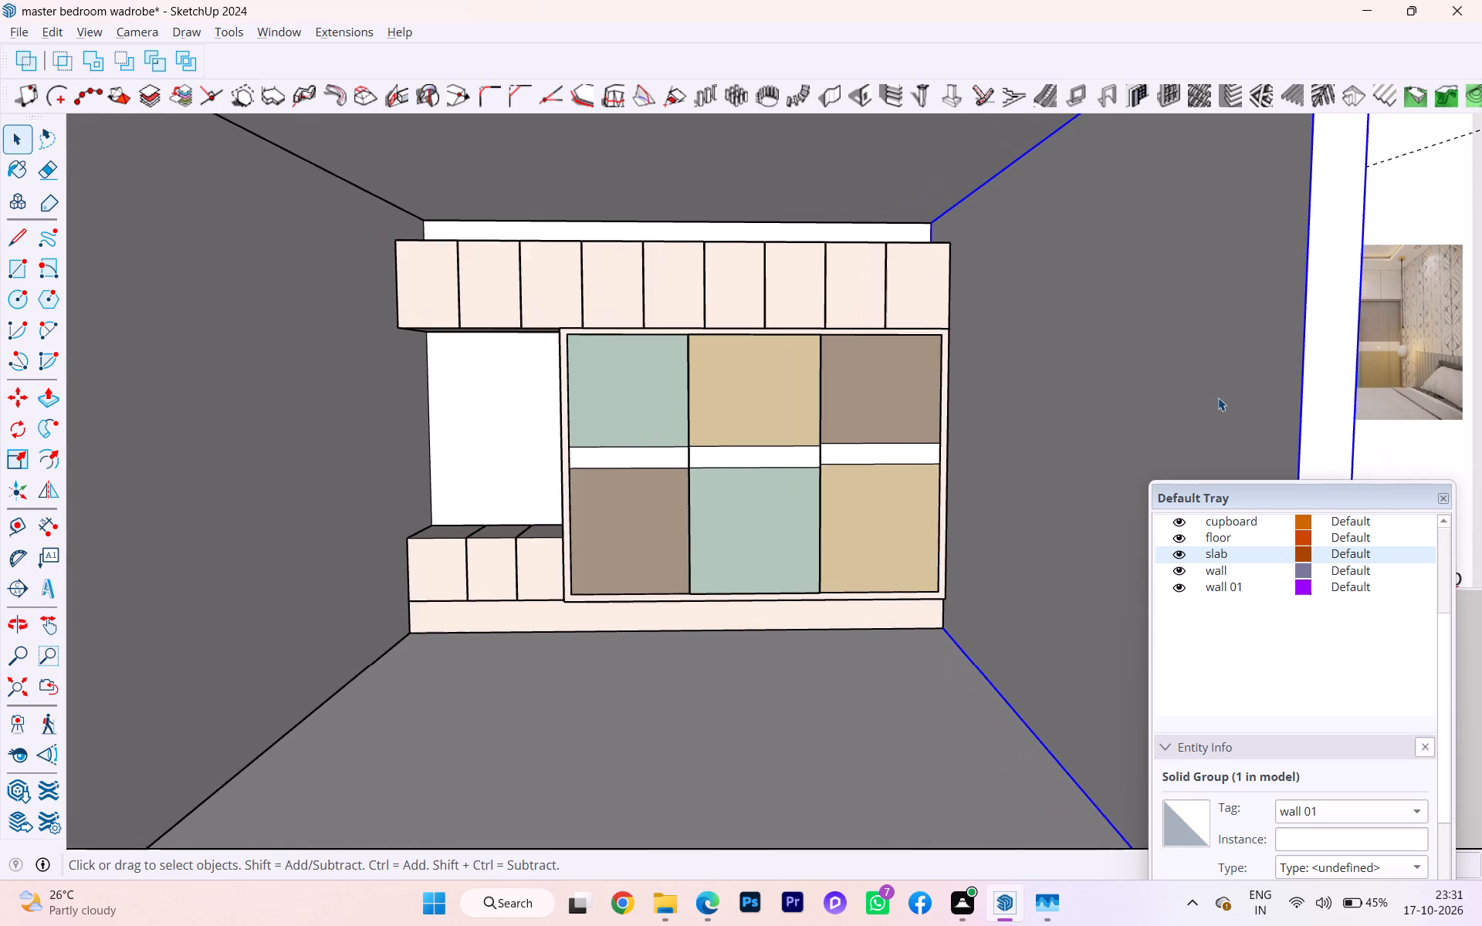
scroll(1218, 397, "down", 1)
middle_click_drag(1222, 397, 1240, 359)
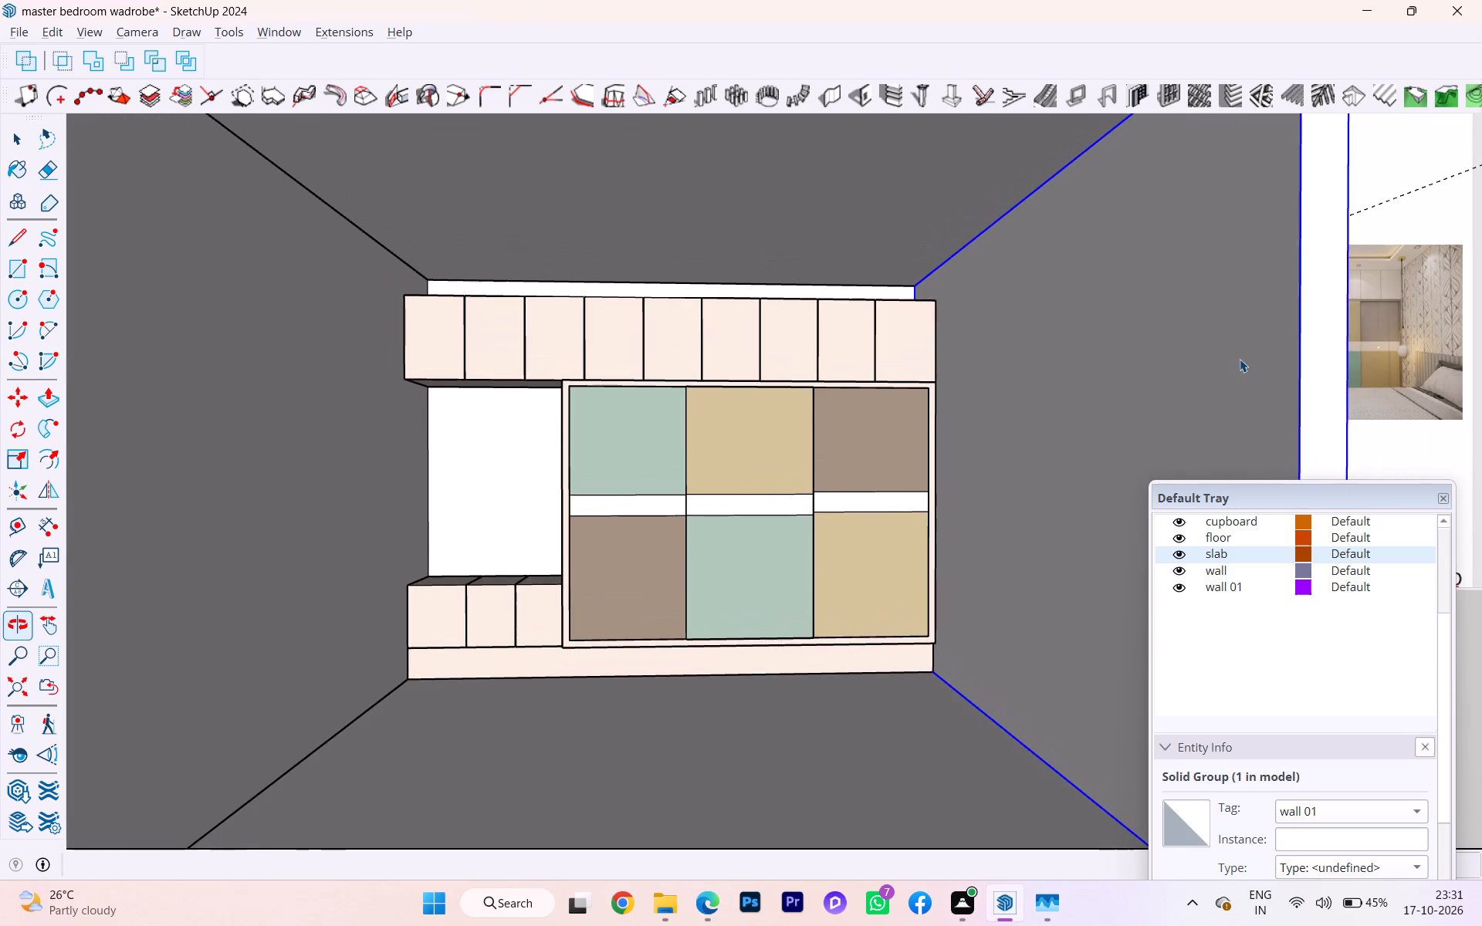
scroll(1240, 359, "down", 1)
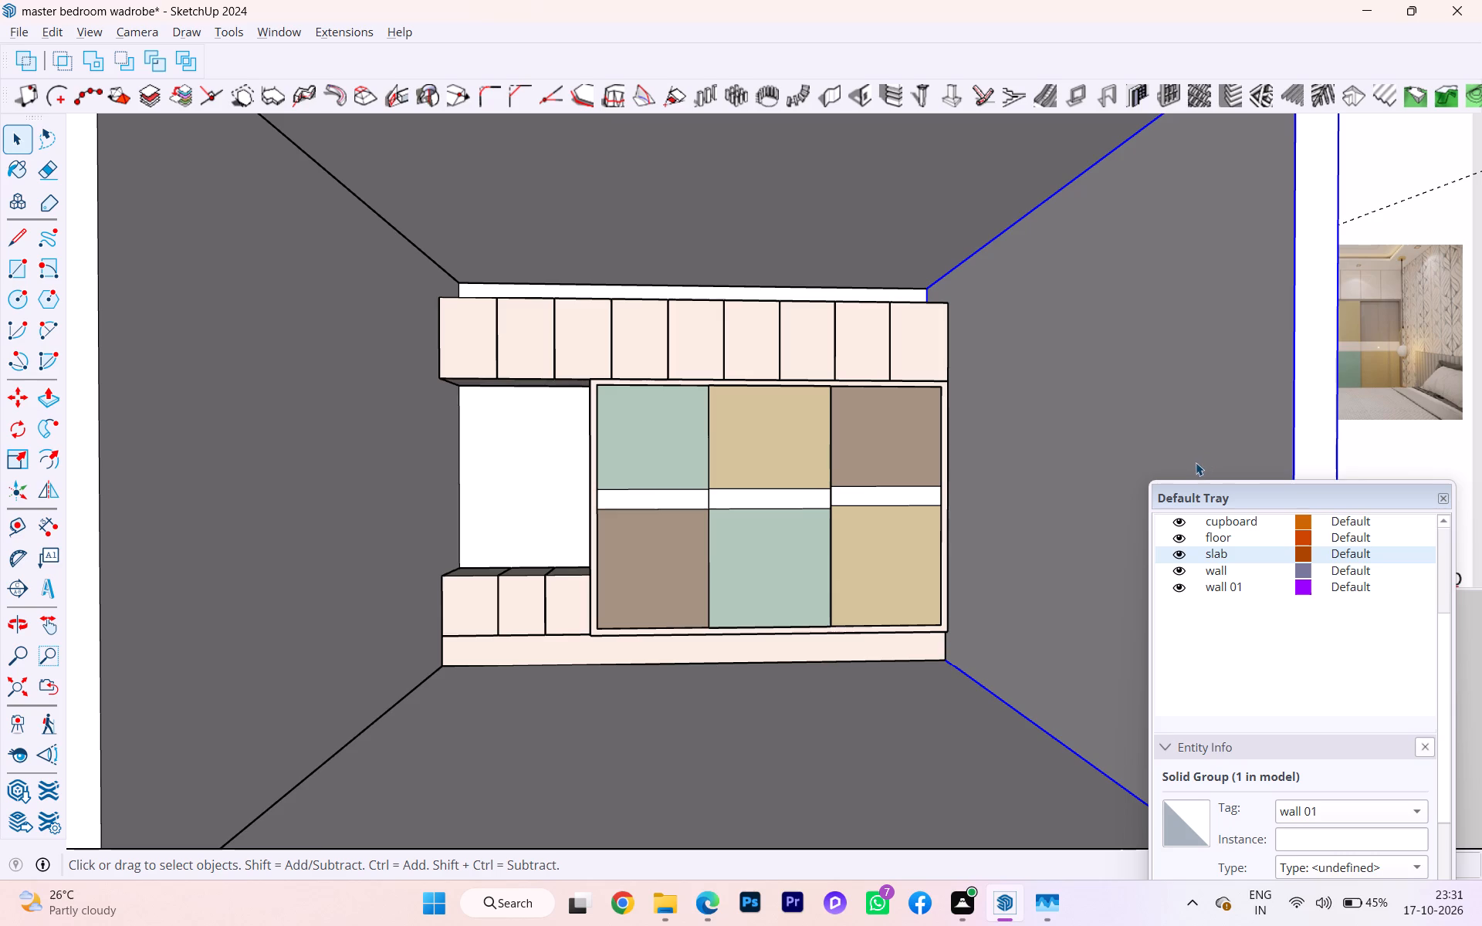
scroll(1193, 465, "down", 2)
Open the moved side wall's group and paint its inner face with the first light pink from the Colors collection.
left_click(1148, 486)
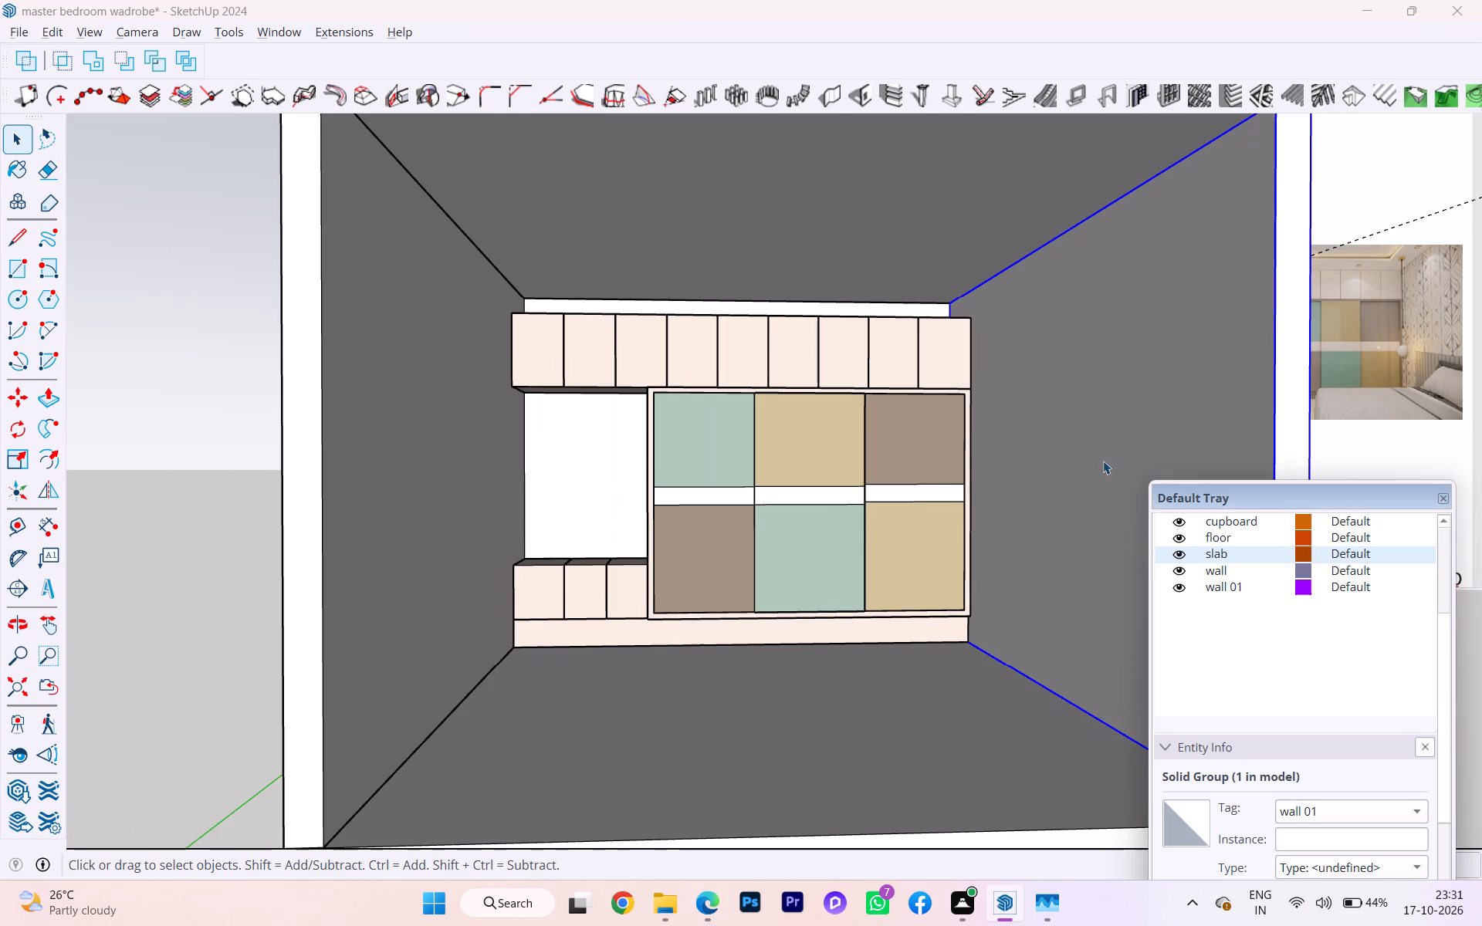
double_click(1093, 454)
left_click(1079, 447)
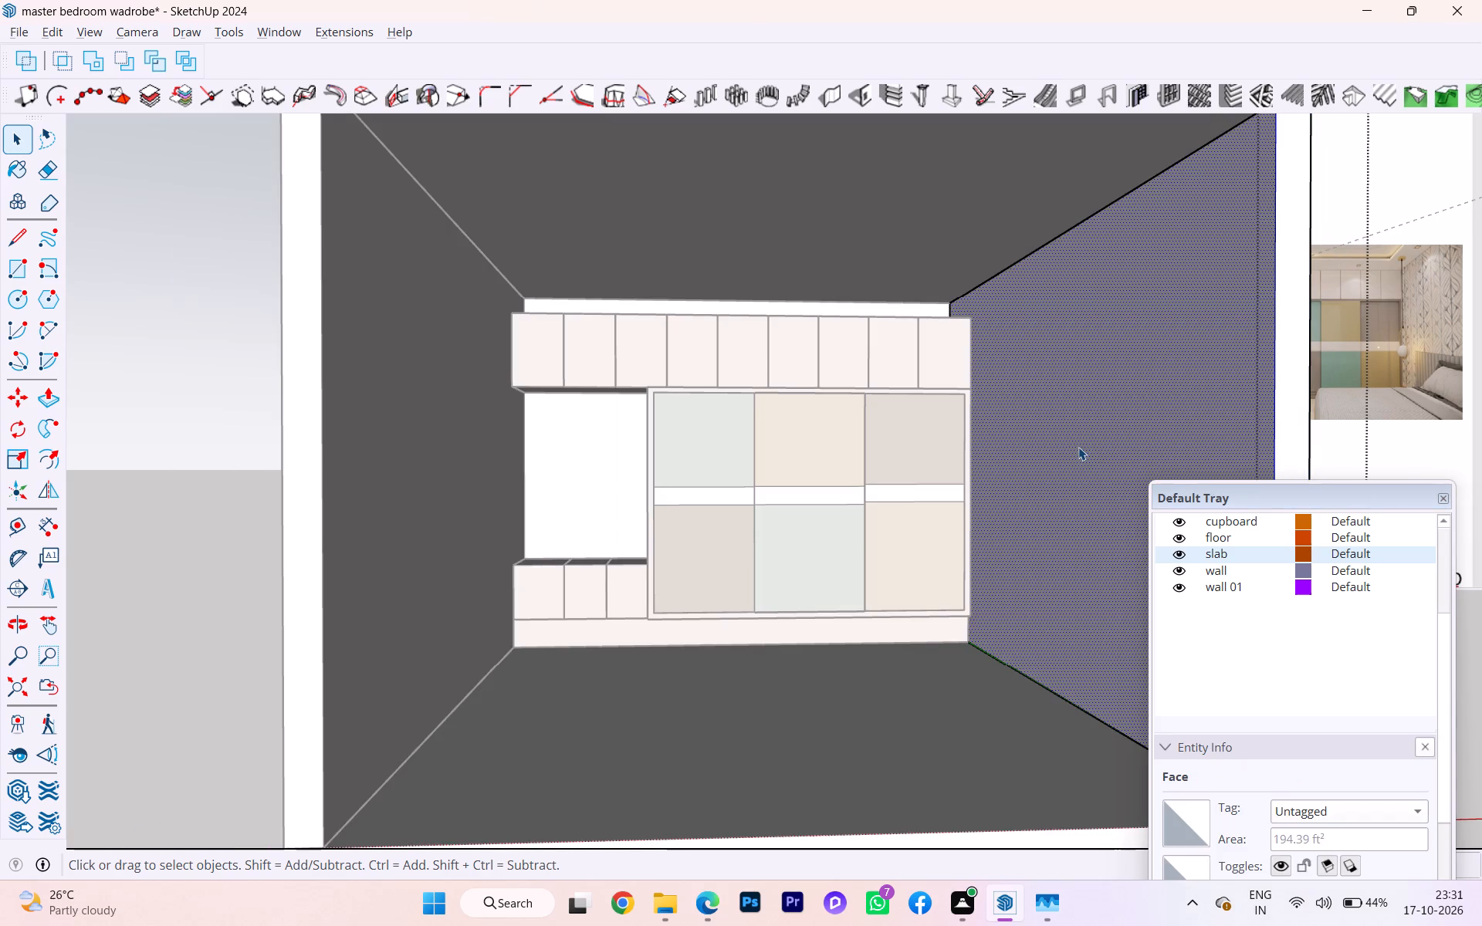
scroll(1220, 556, "up", 5)
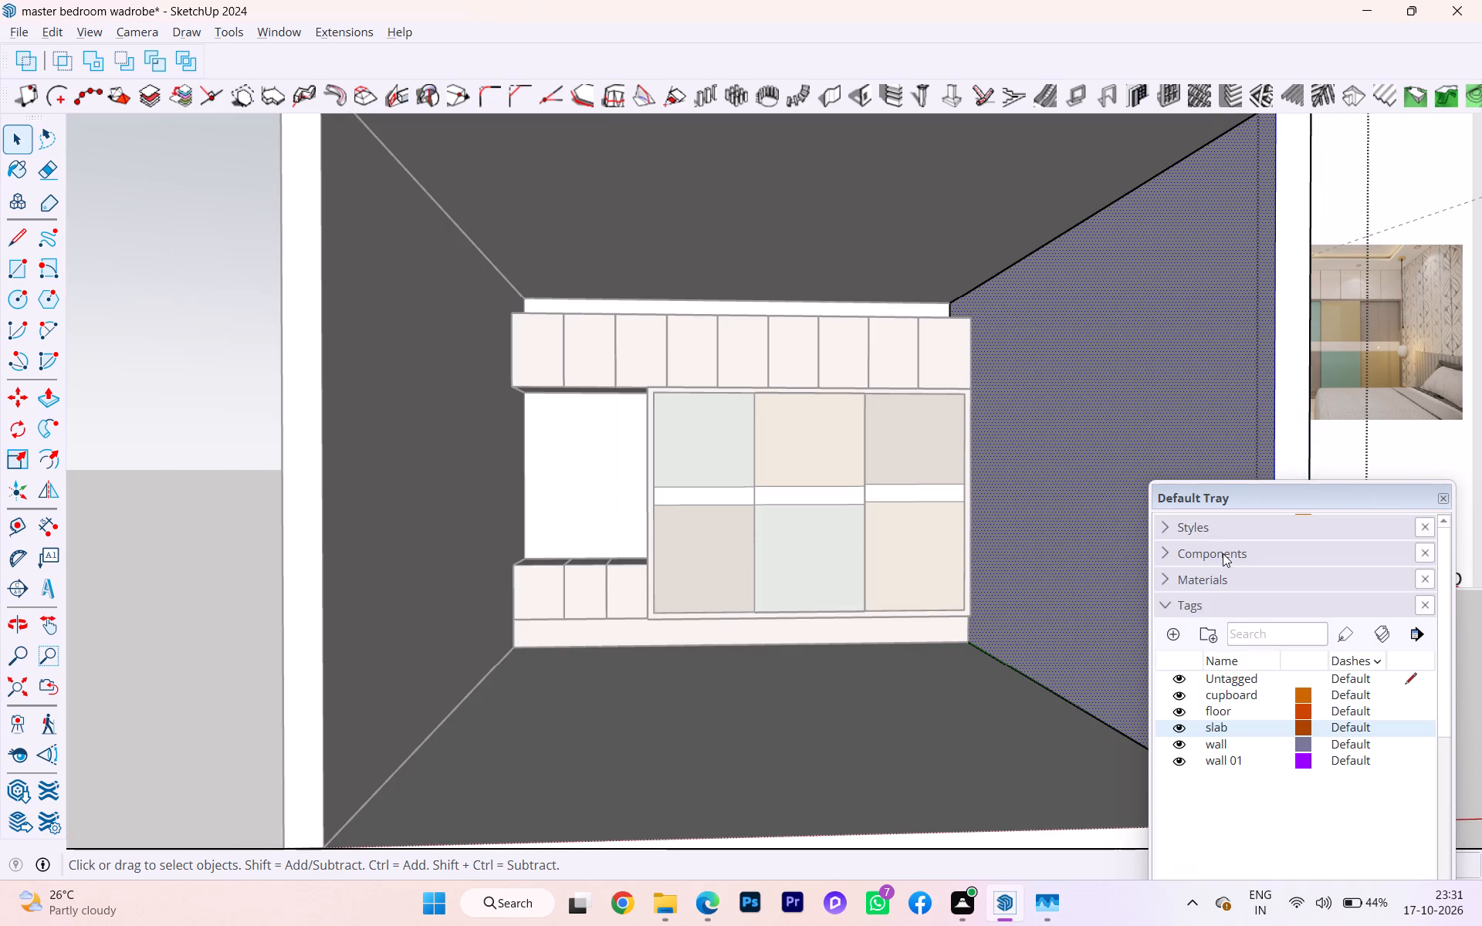
left_click(1161, 586)
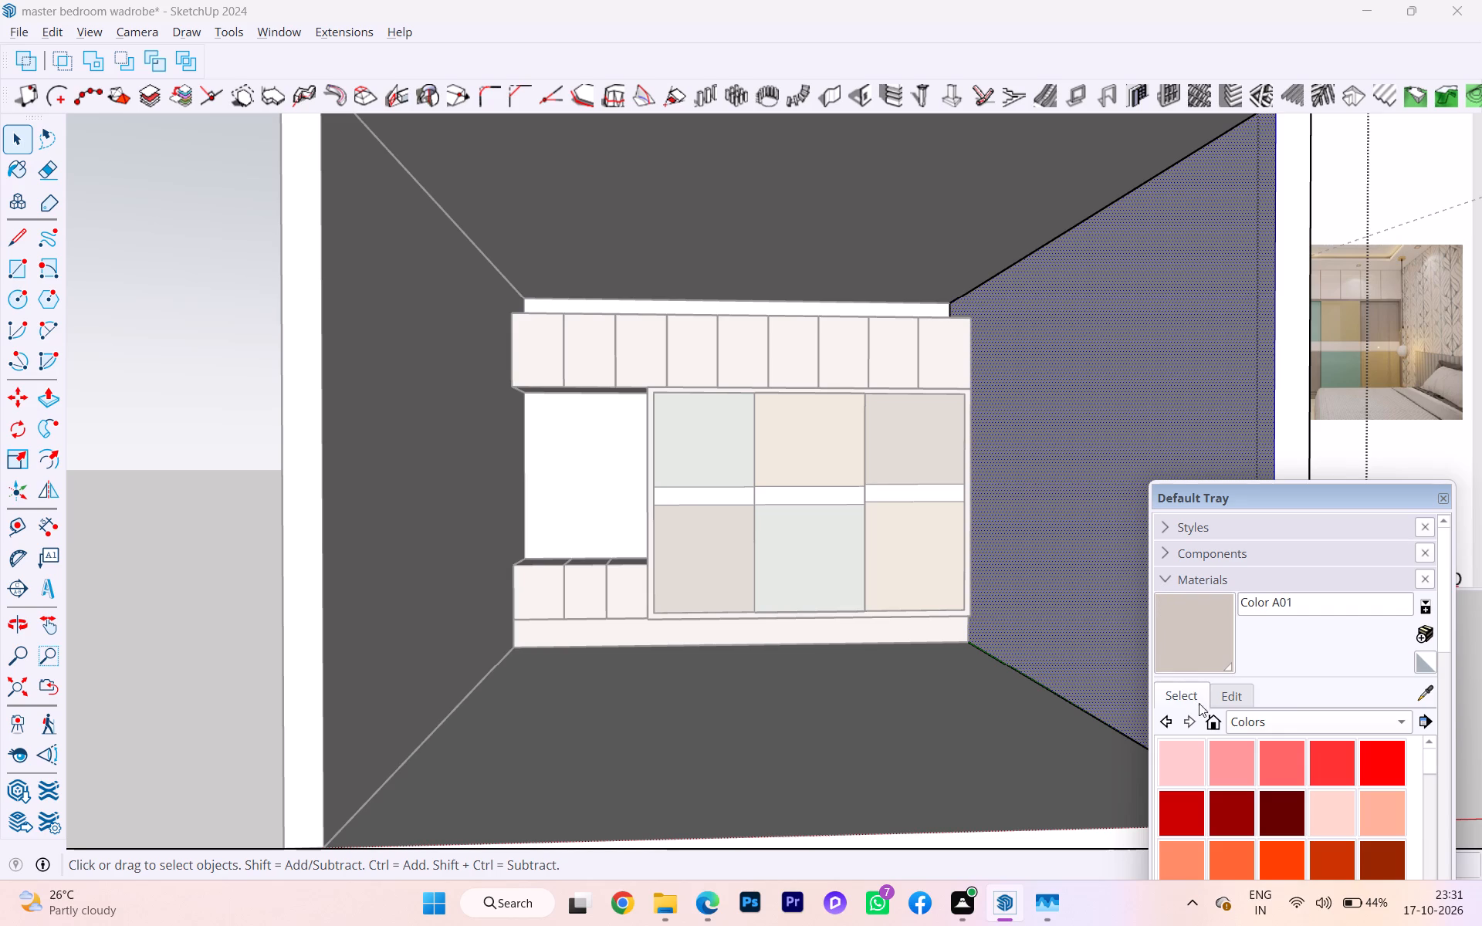
left_click(1181, 766)
left_click(1101, 555)
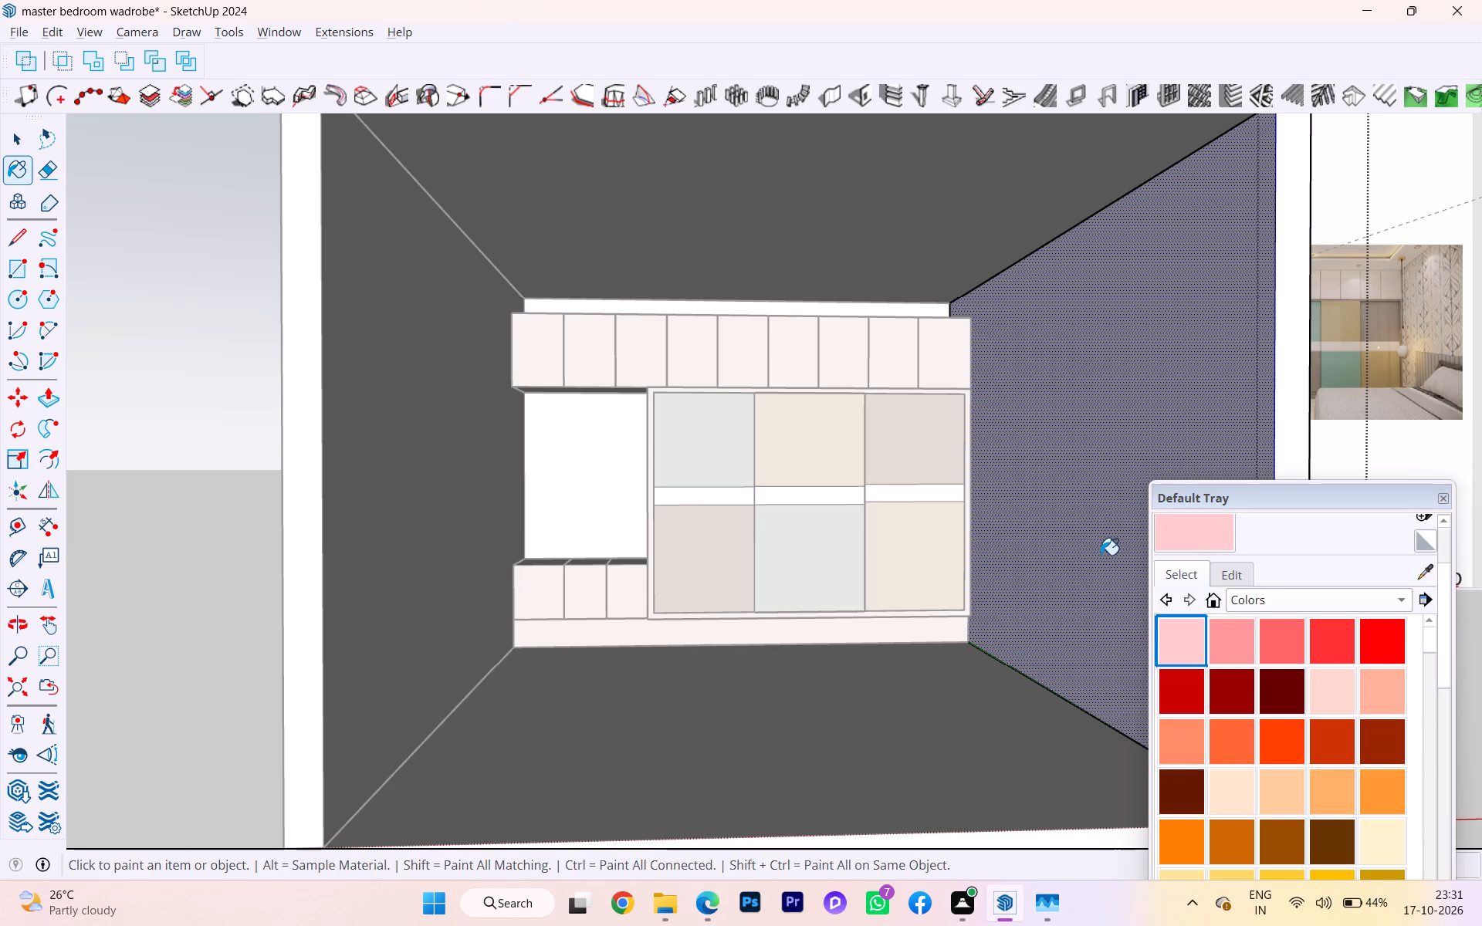
left_click(1094, 542)
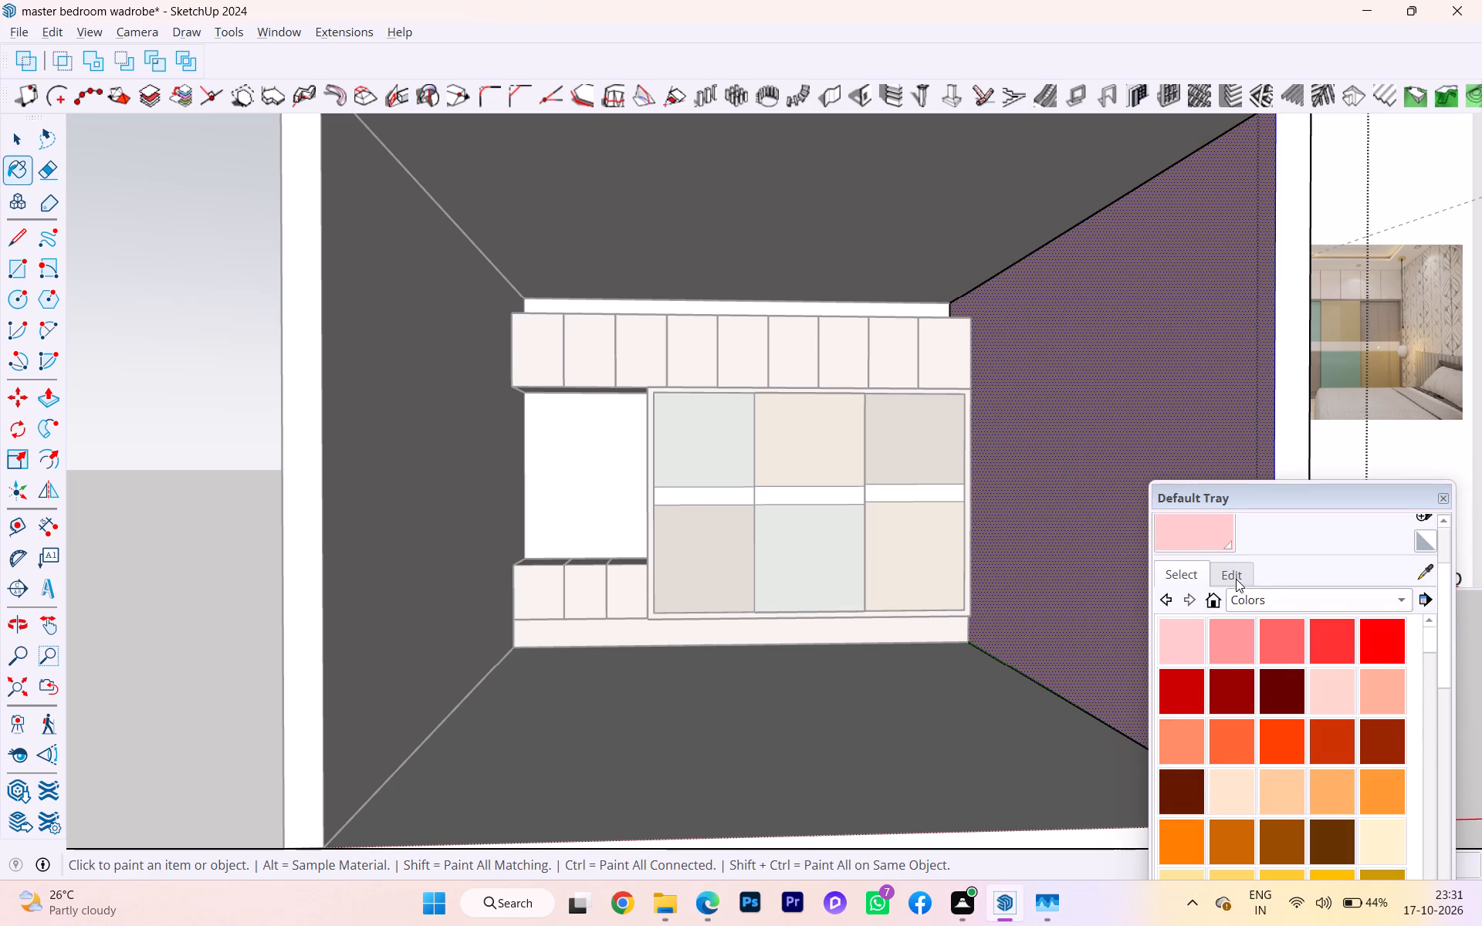
Apply the image pexels-jplenio-3131634.jpg from the Downloads folder as the texture of the side wall's pink material.
left_click(1233, 576)
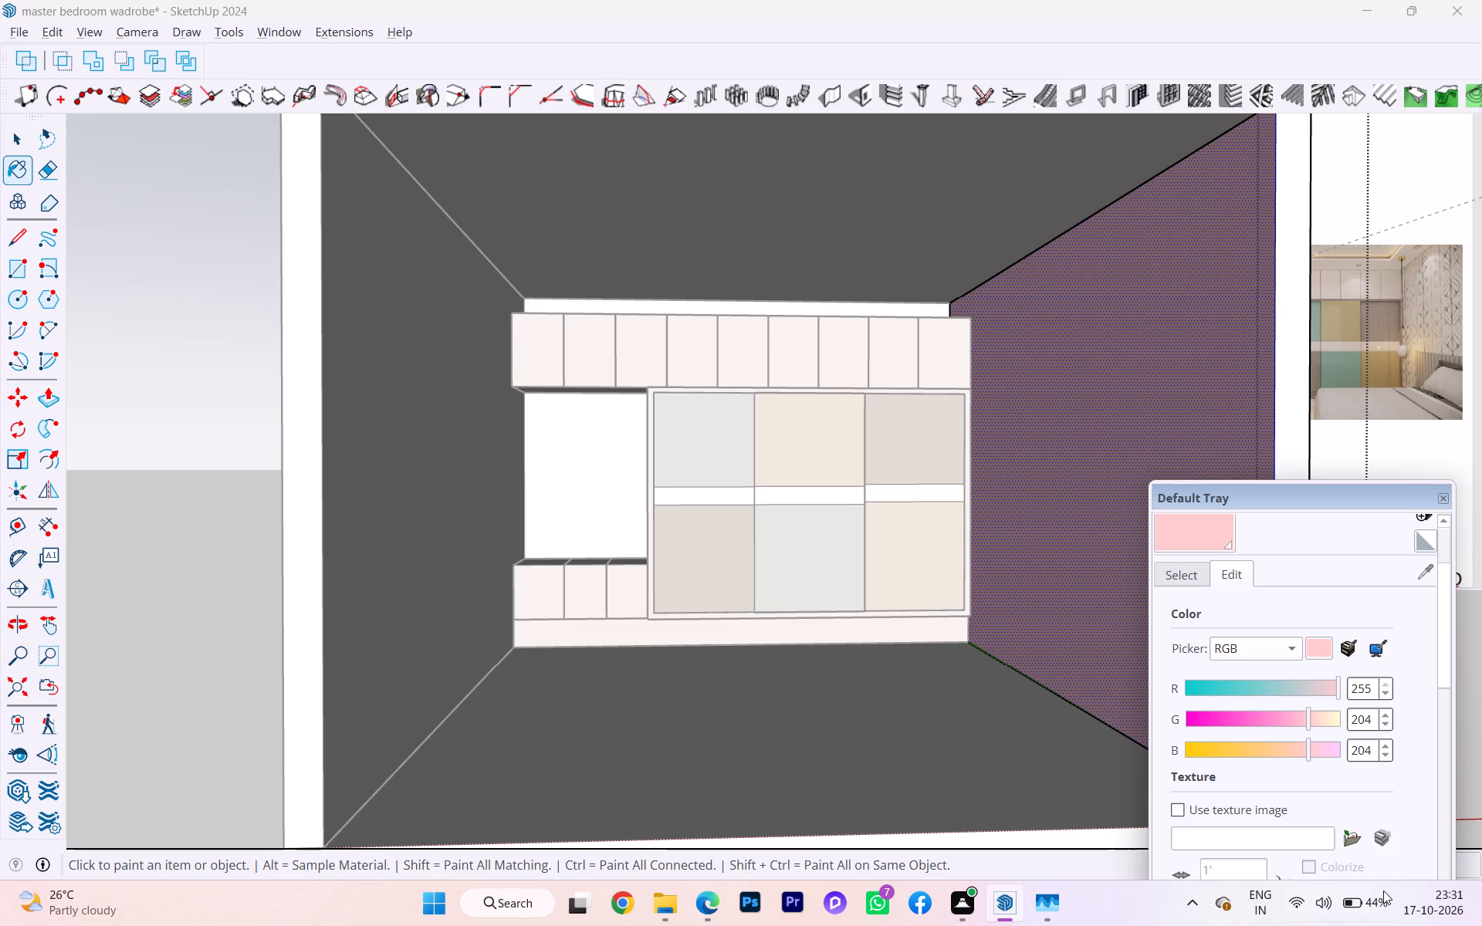
left_click(1343, 836)
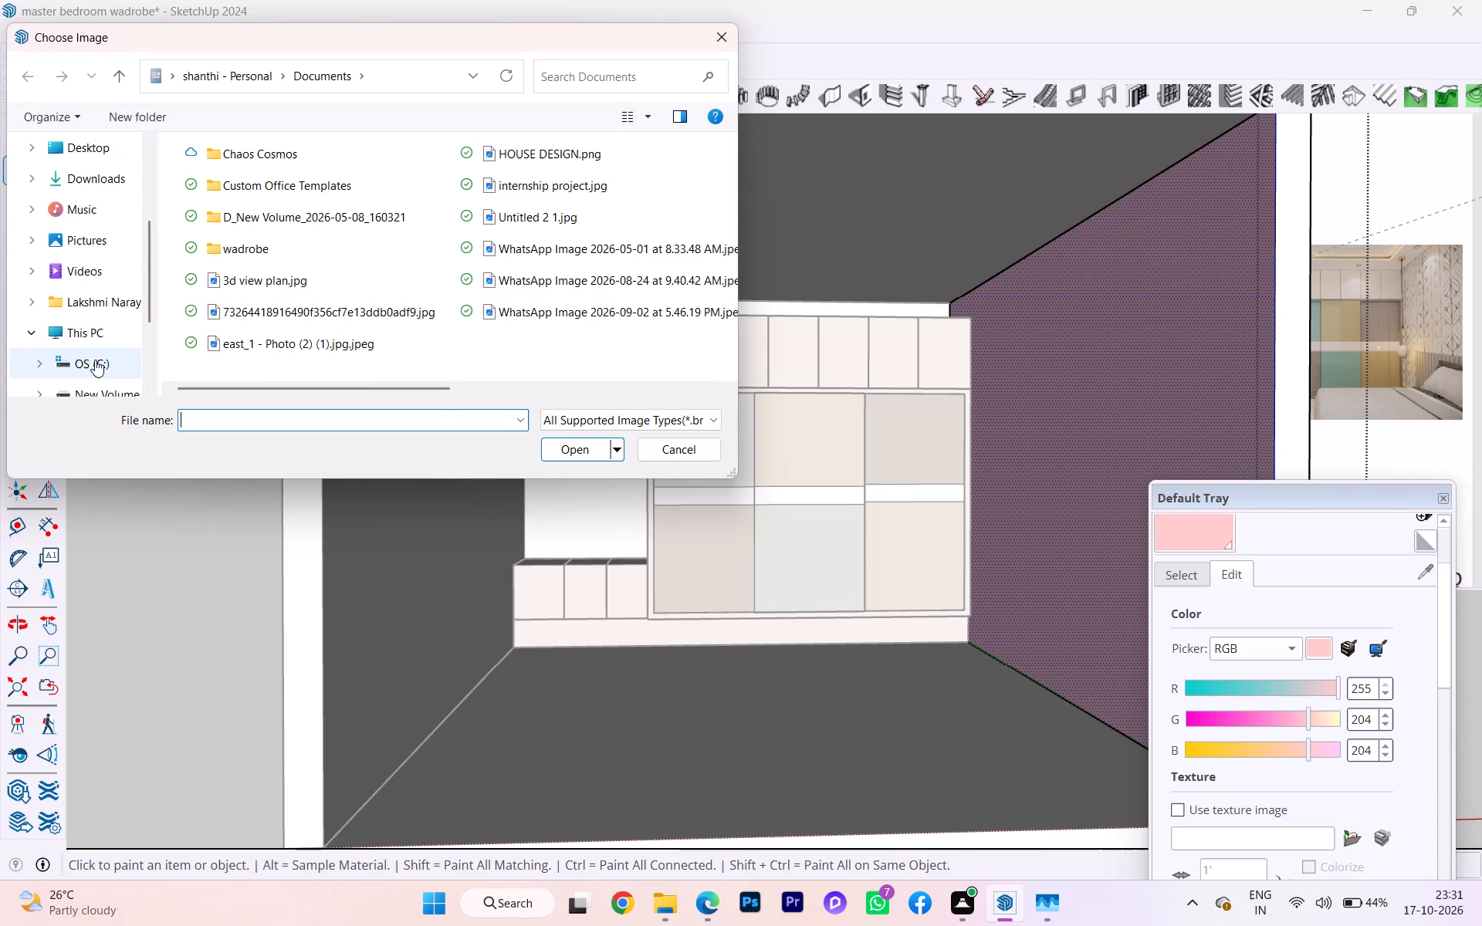
left_click(95, 379)
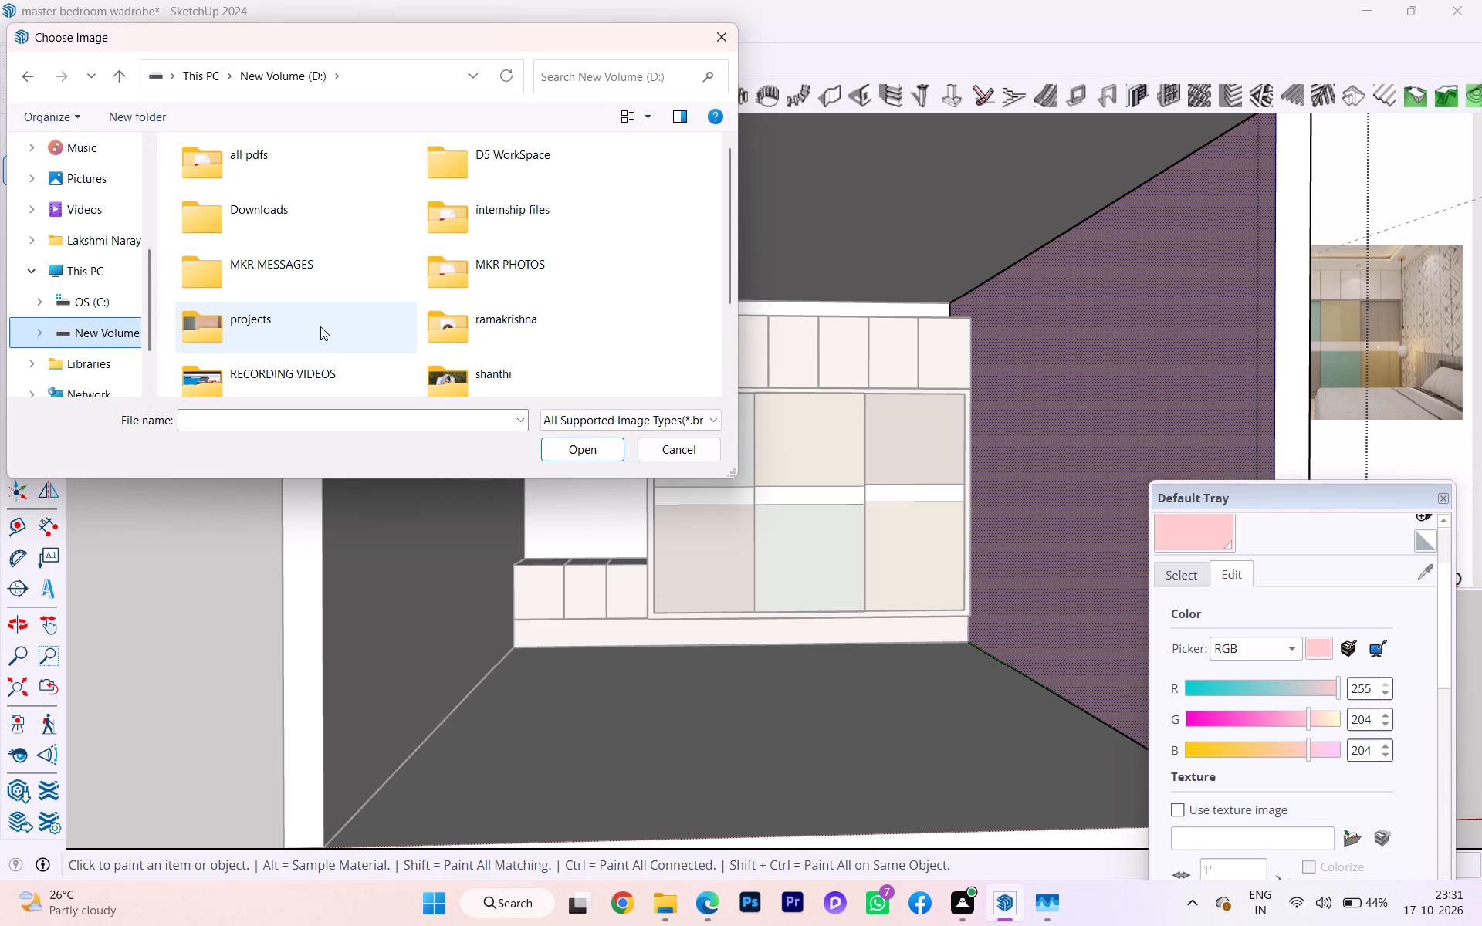
double_click(320, 326)
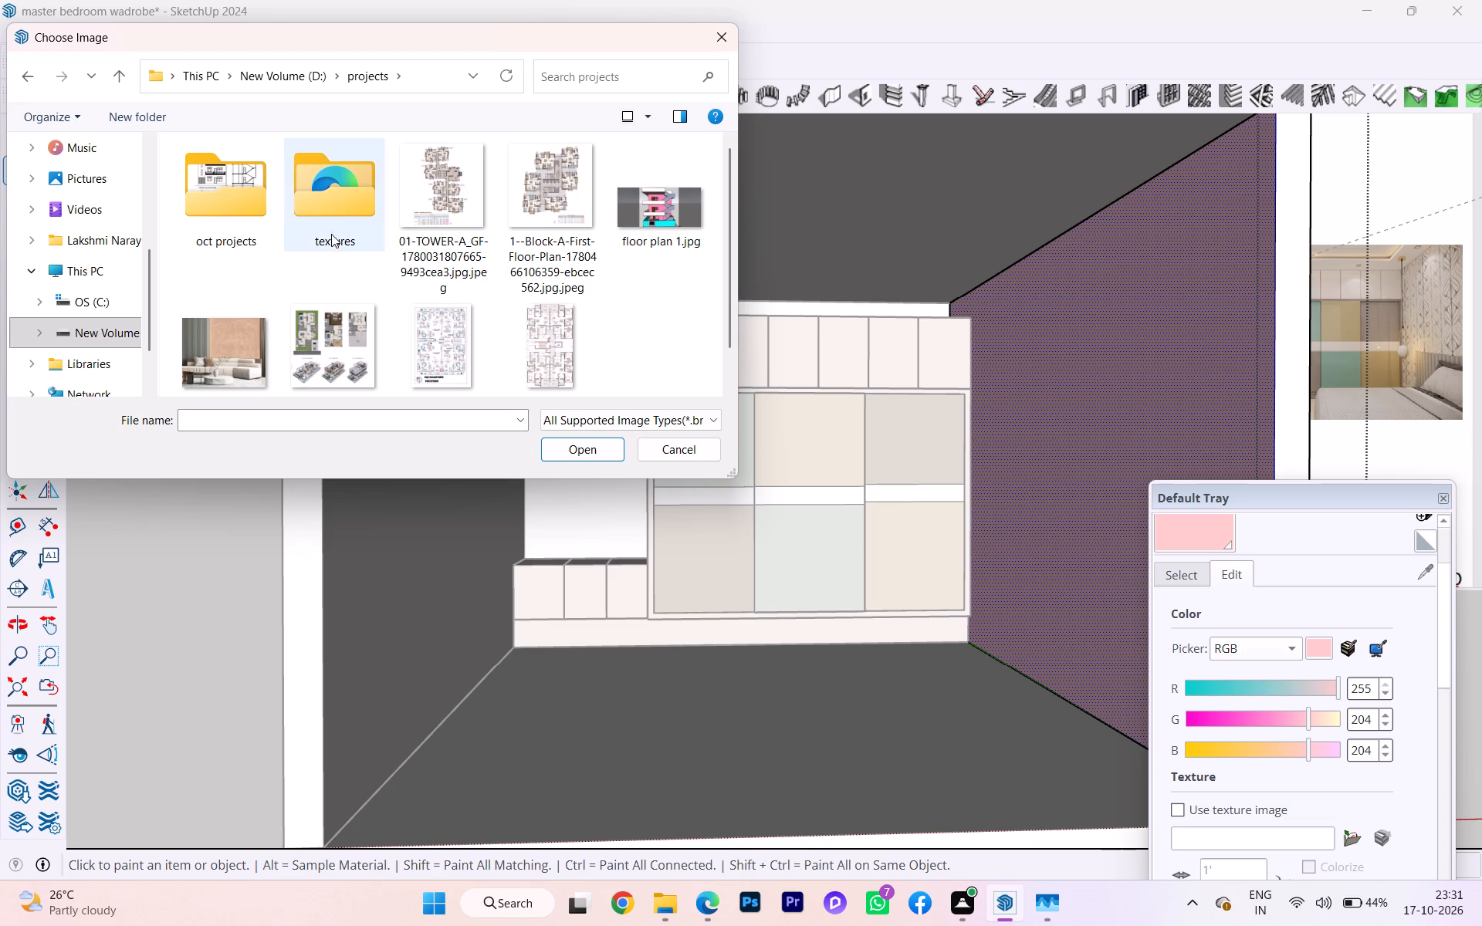
double_click(331, 234)
scroll(475, 320, "down", 2)
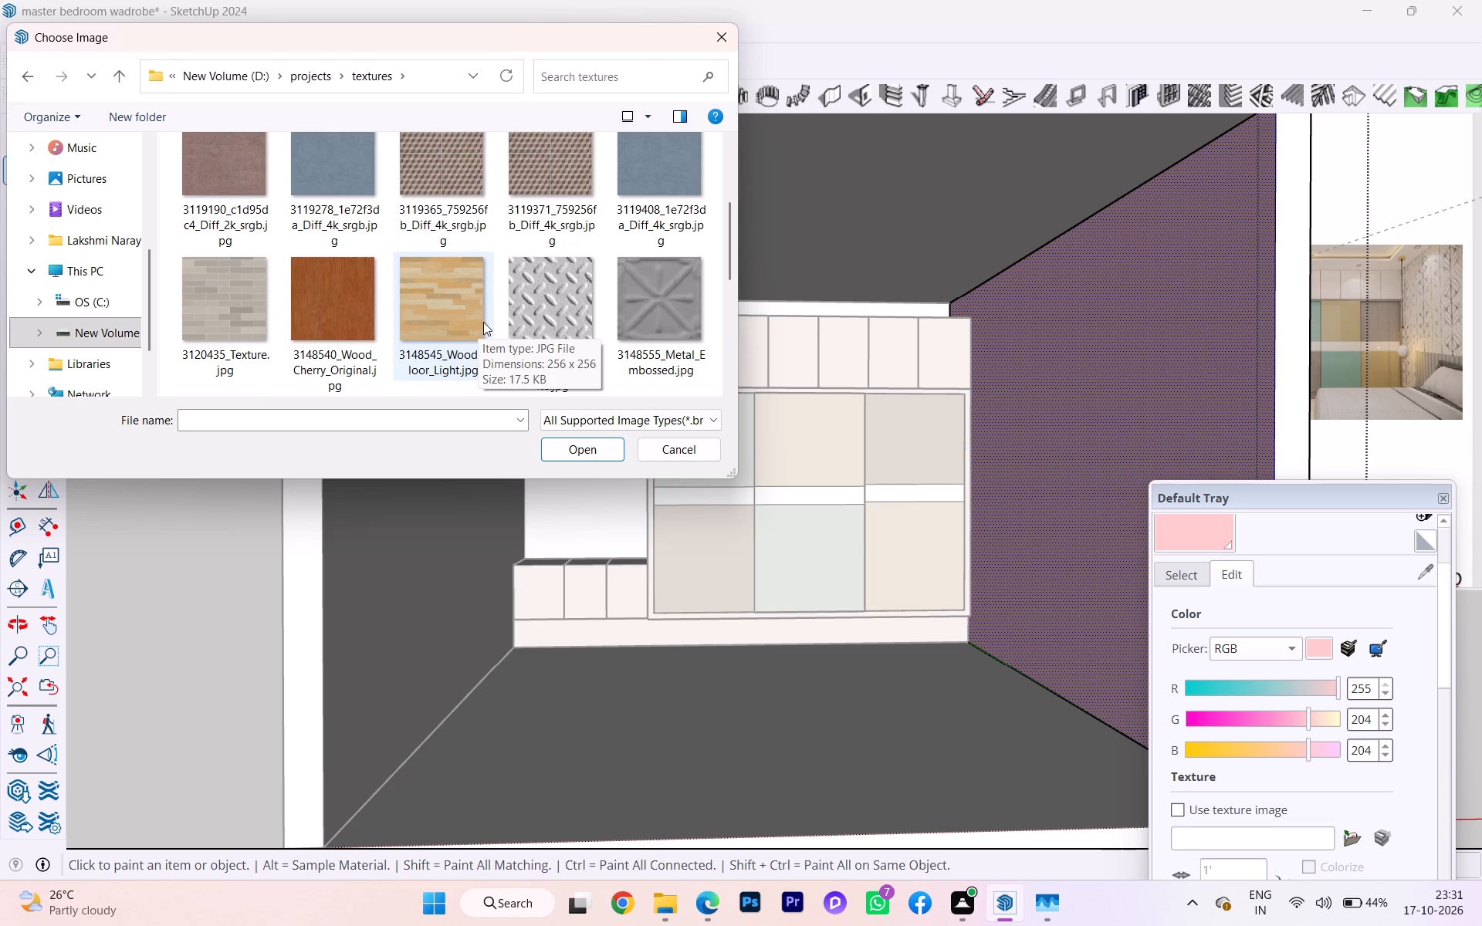
scroll(528, 323, "down", 1)
scroll(540, 319, "up", 2)
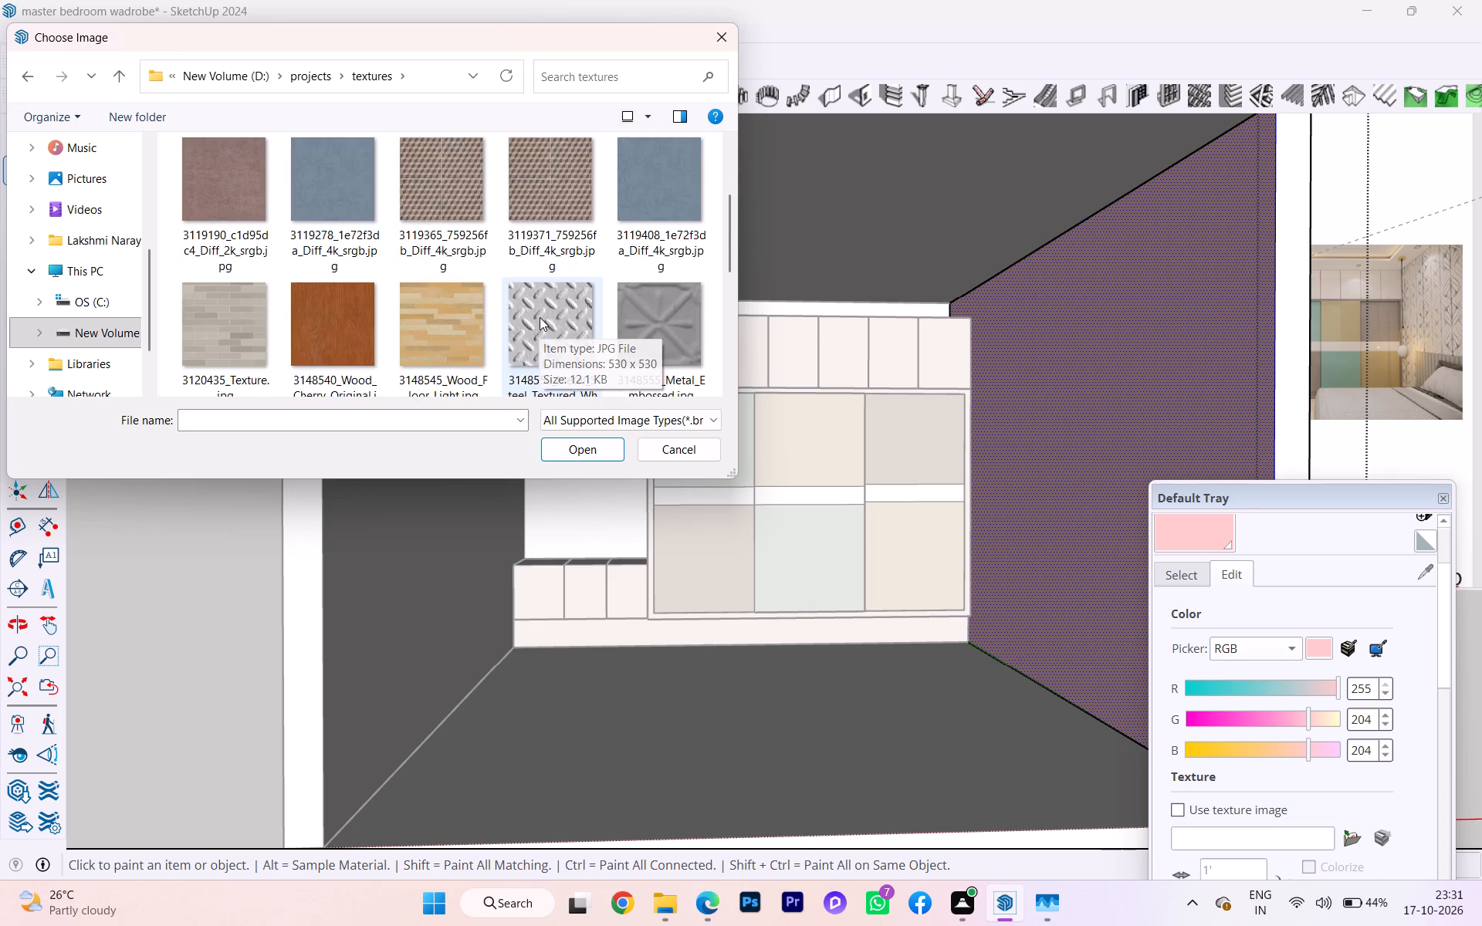
scroll(540, 317, "down", 7)
scroll(540, 317, "up", 19)
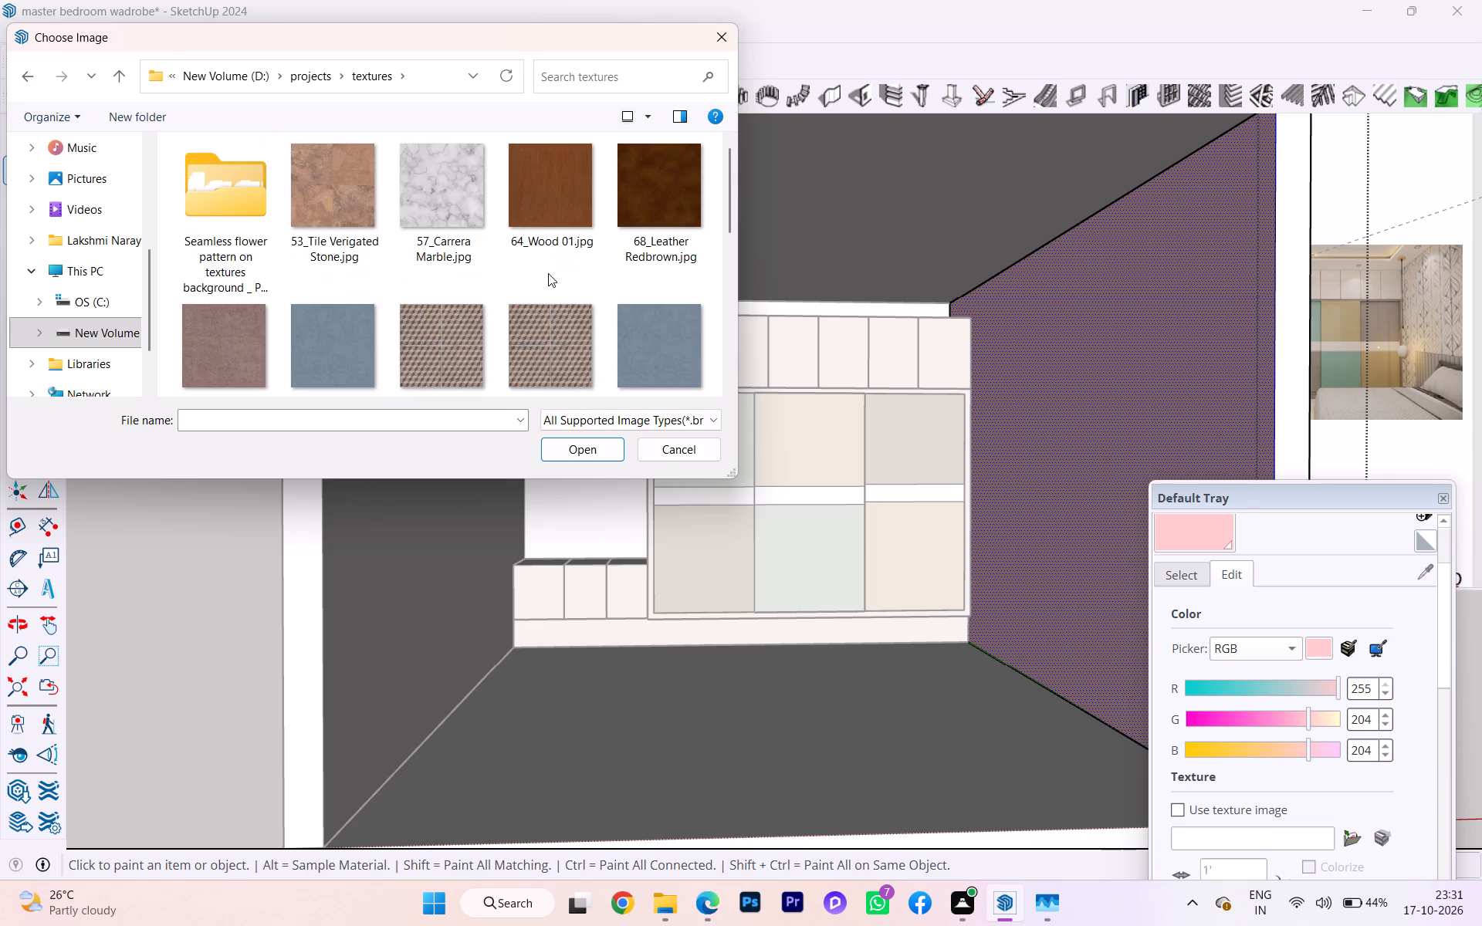
scroll(547, 255, "up", 1)
left_click(319, 75)
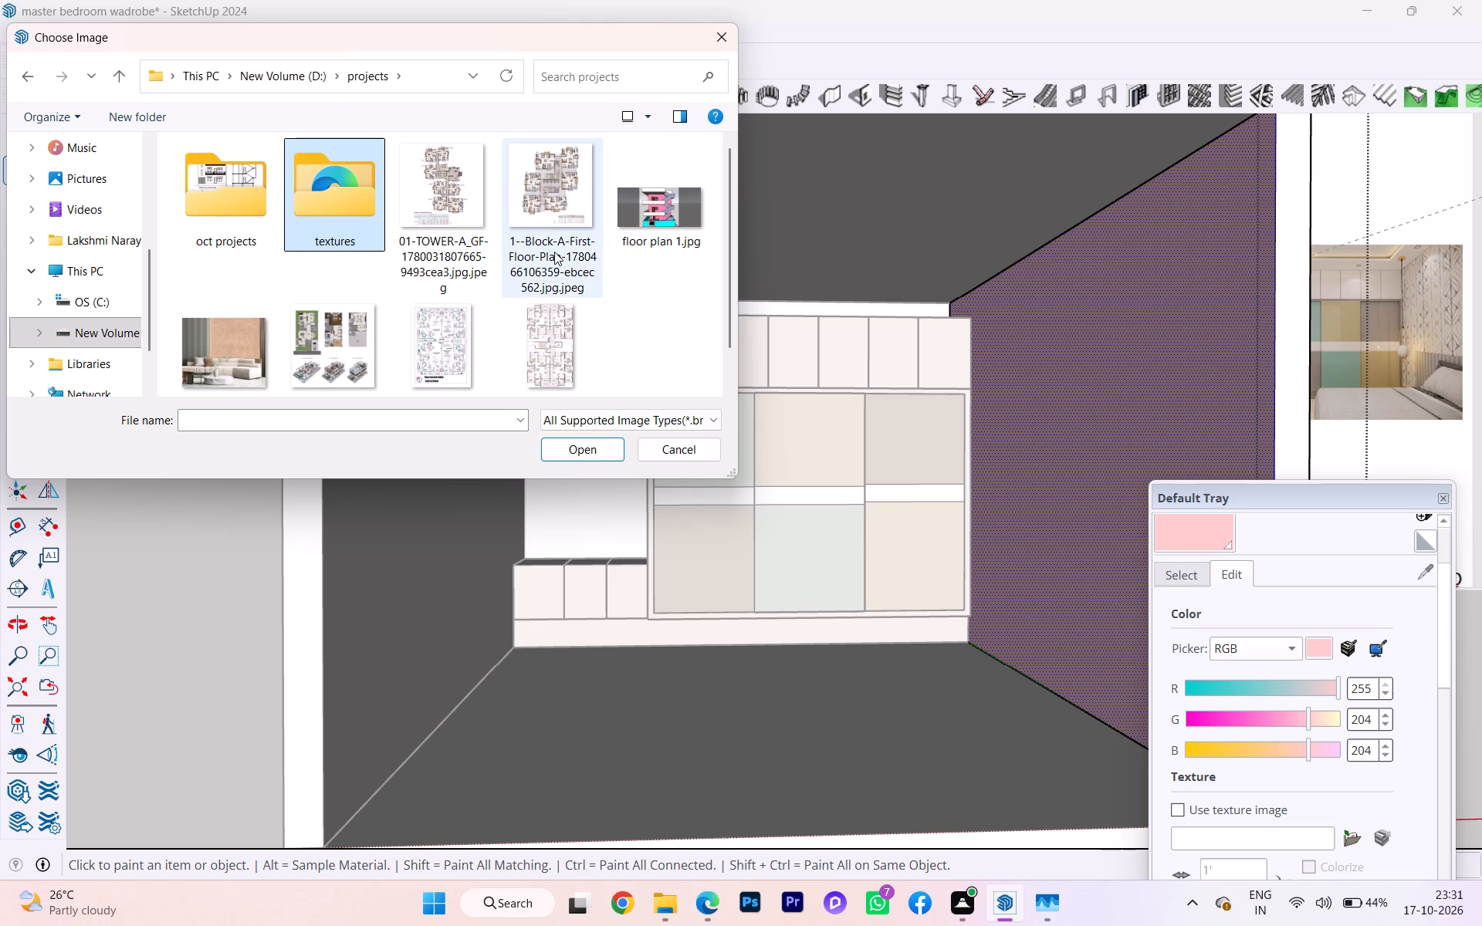
scroll(550, 259, "down", 2)
scroll(479, 265, "up", 1)
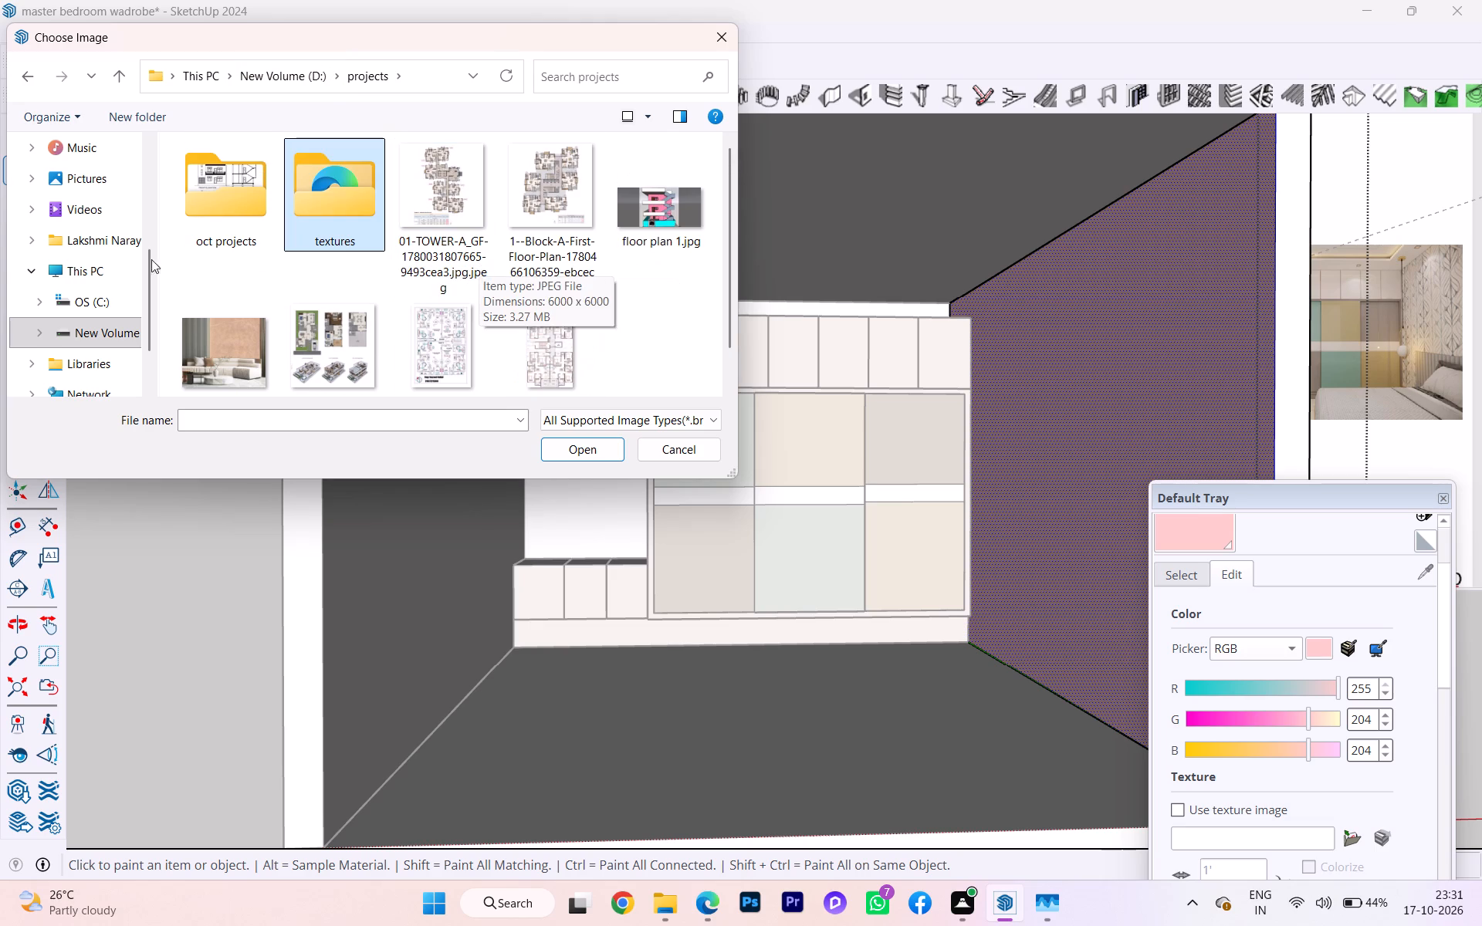
scroll(94, 247, "up", 3)
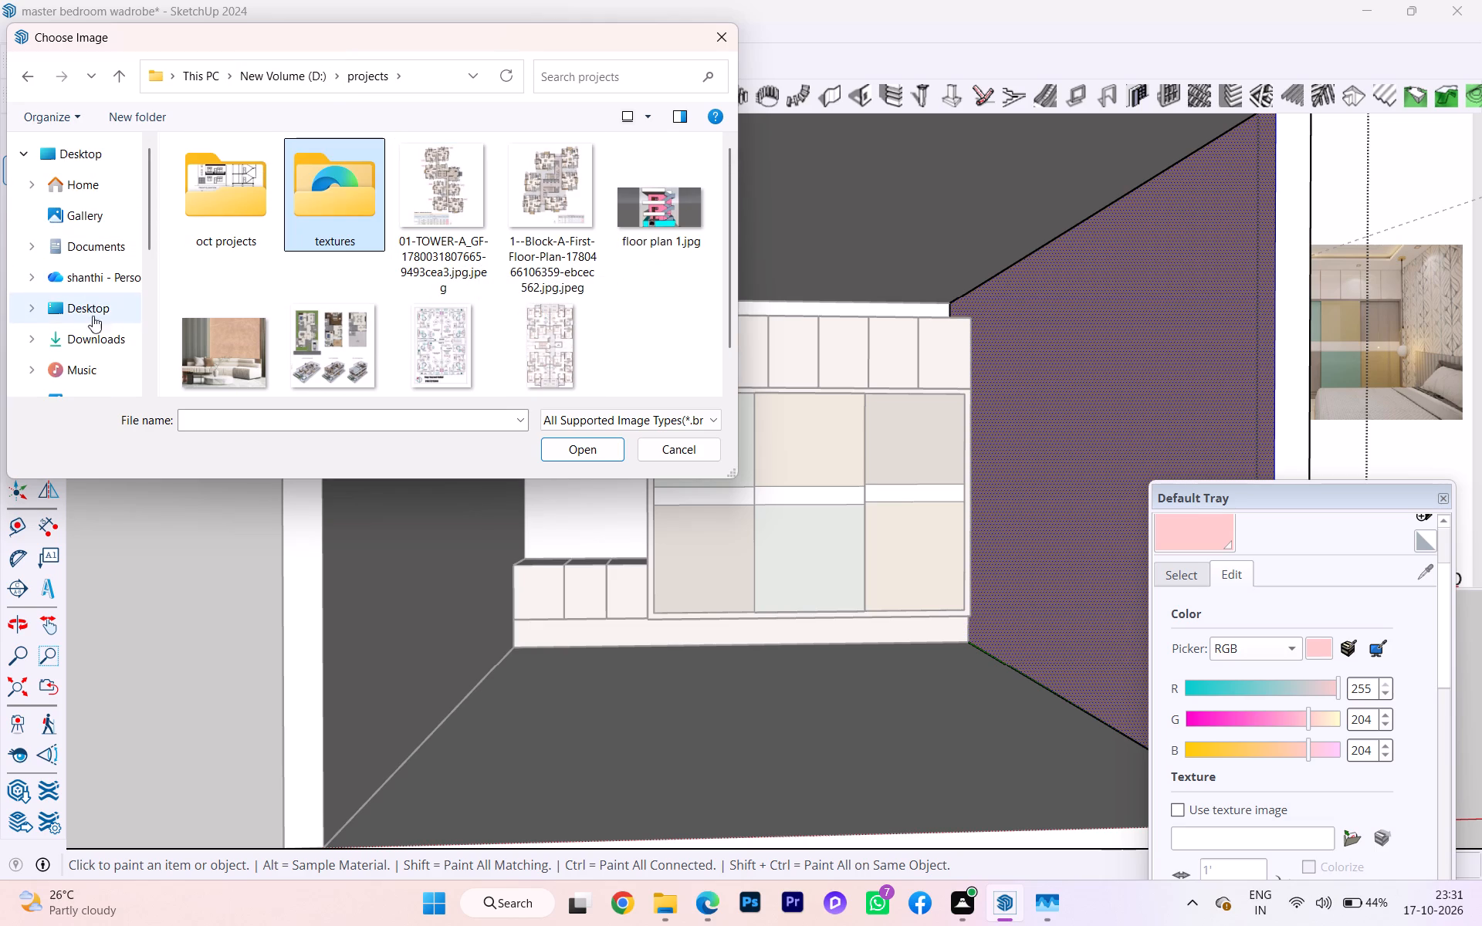
left_click(93, 337)
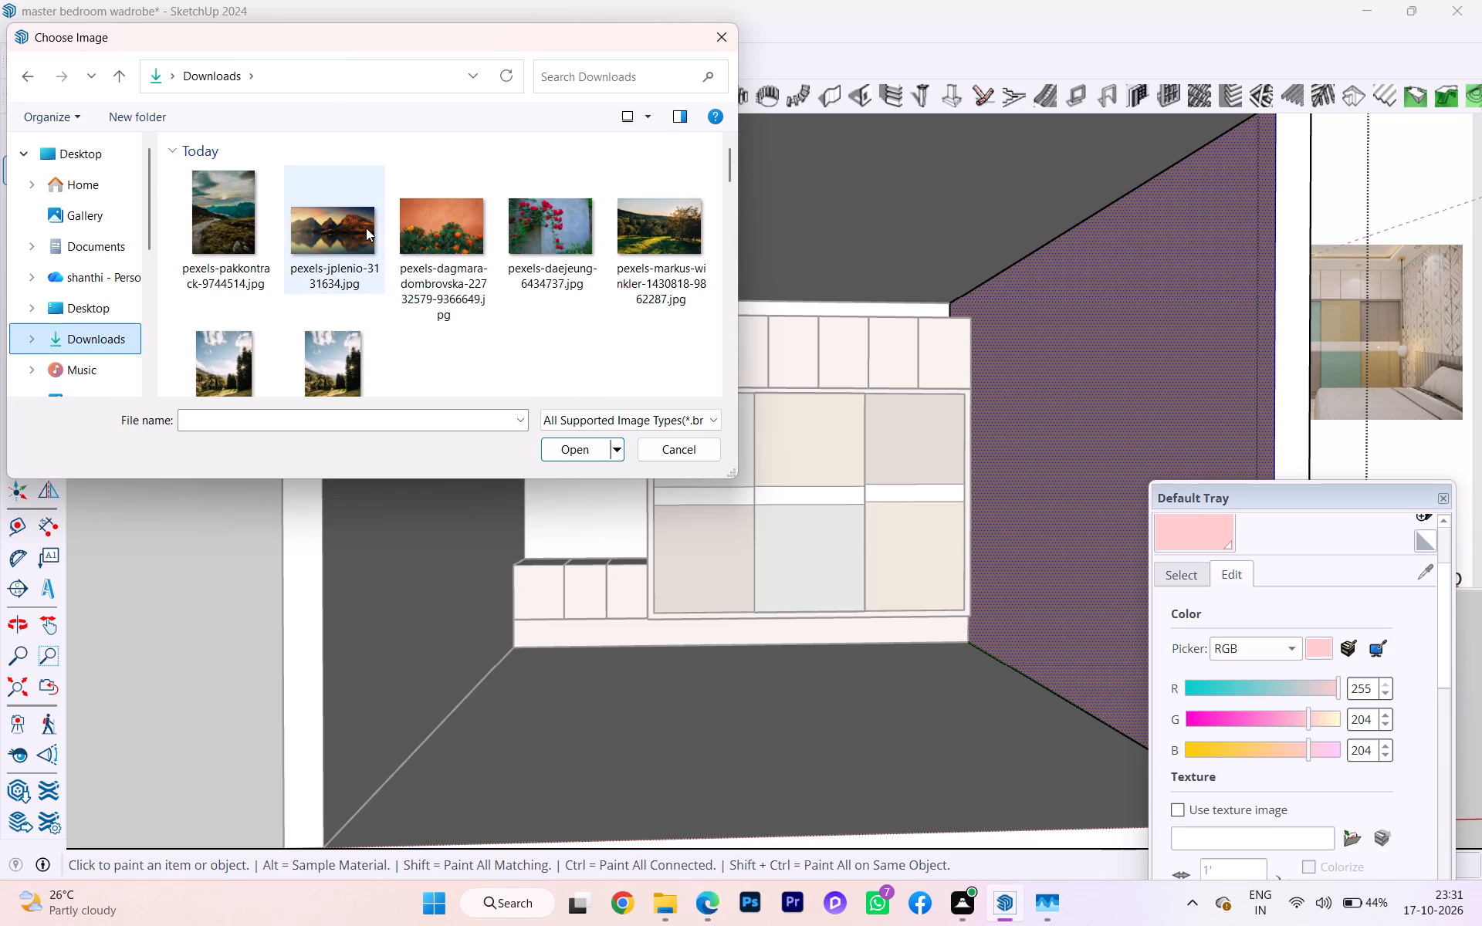
left_click(350, 234)
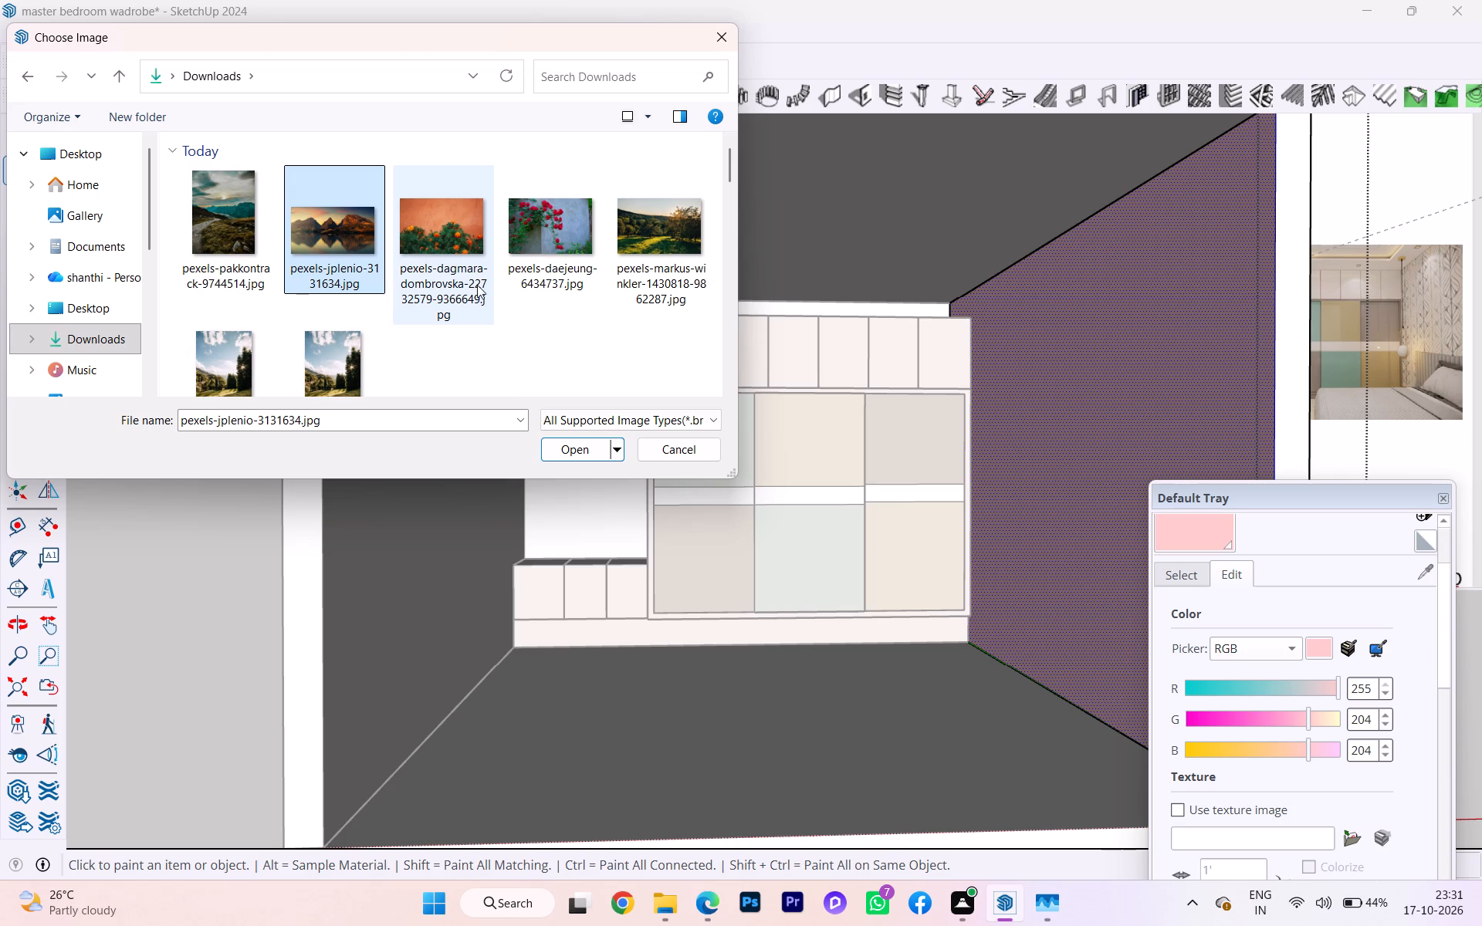
left_click(566, 447)
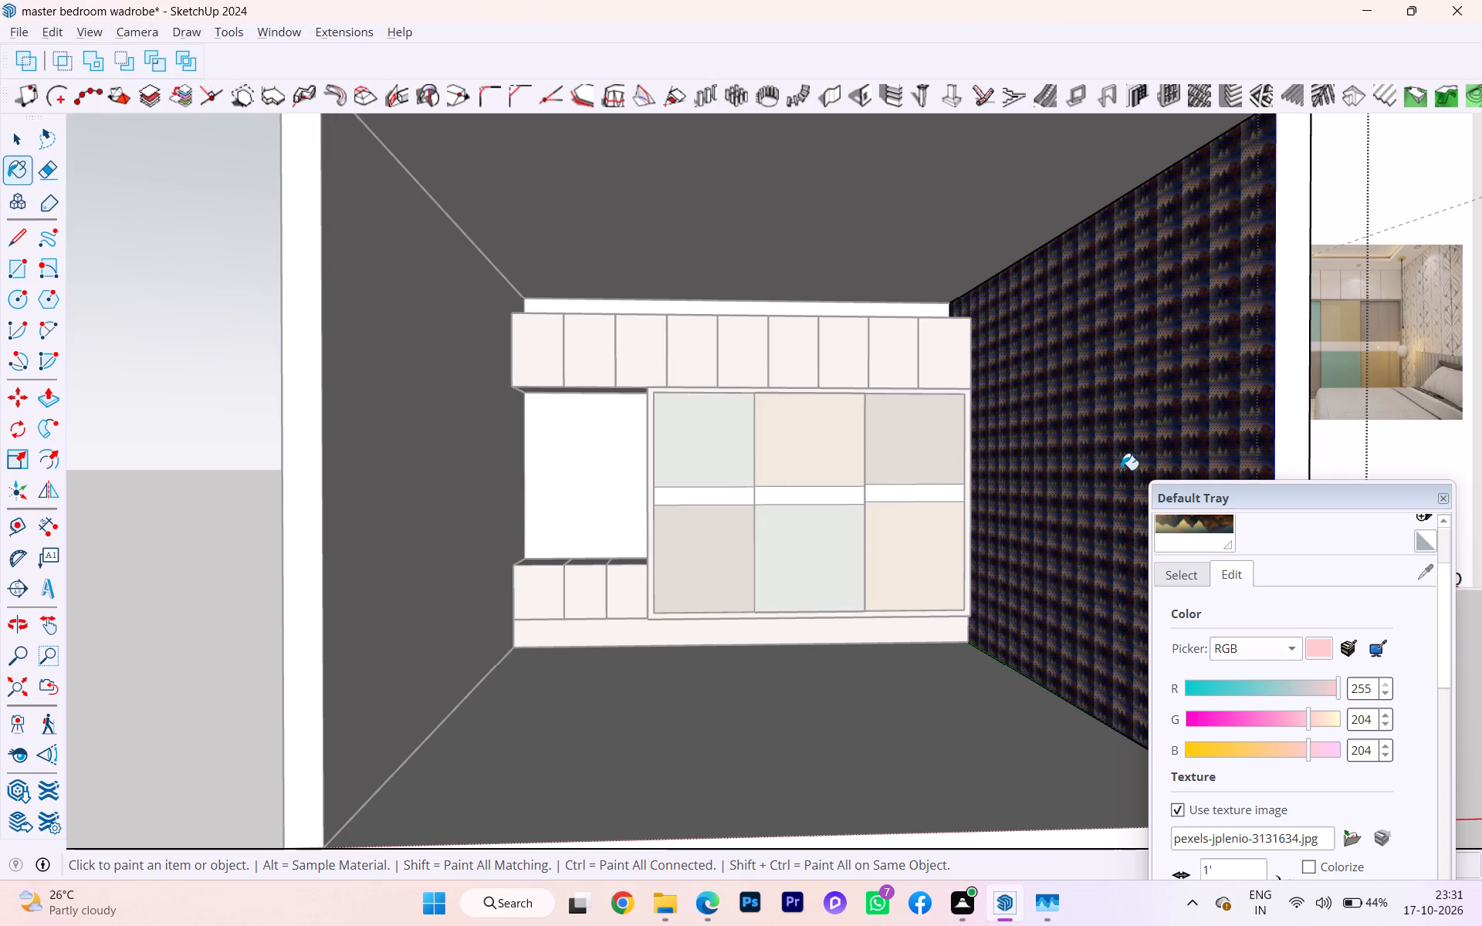
Leave the textured side wall's group, viewing the room from outside the opposite wall.
scroll(1131, 471, "down", 2)
middle_click_drag(1111, 475, 1317, 483)
scroll(995, 496, "up", 1)
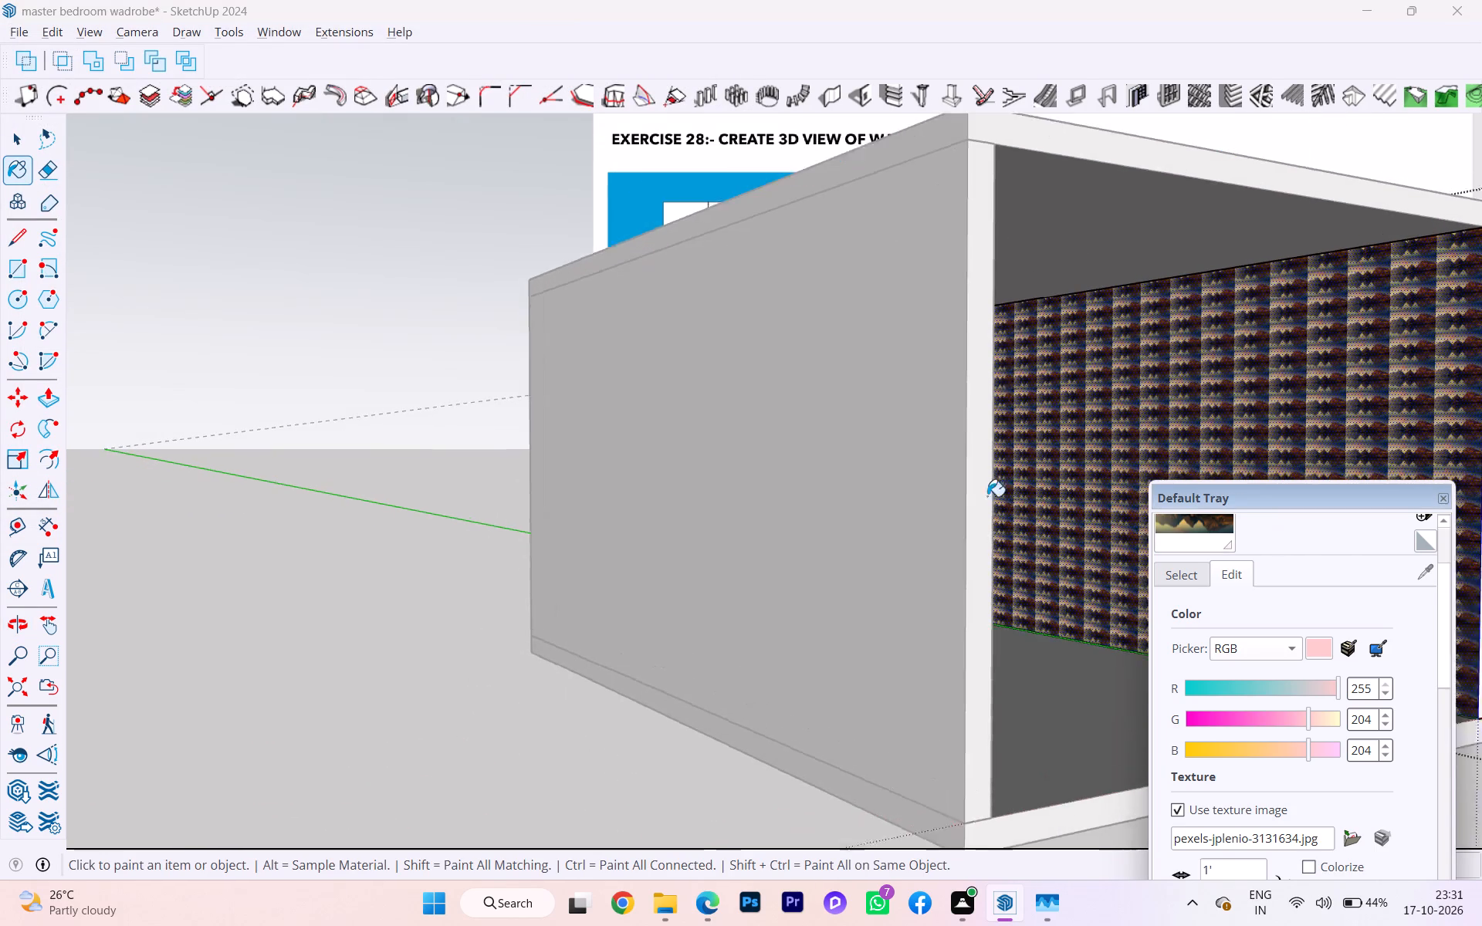
scroll(987, 496, "up", 2)
scroll(939, 493, "down", 1)
scroll(939, 493, "up", 3)
key("space")
left_click(381, 669)
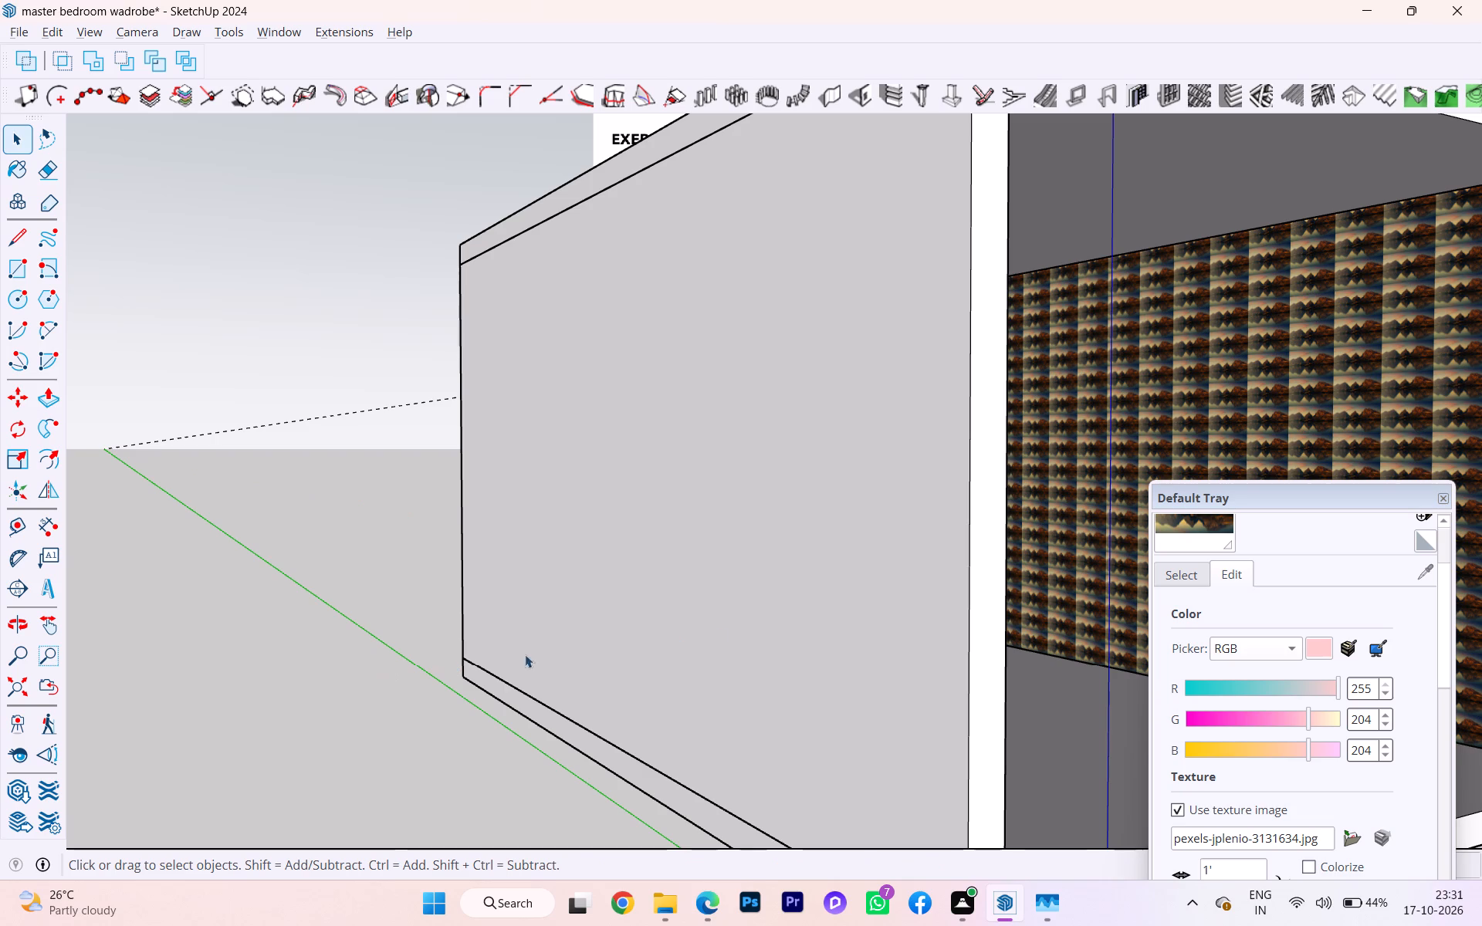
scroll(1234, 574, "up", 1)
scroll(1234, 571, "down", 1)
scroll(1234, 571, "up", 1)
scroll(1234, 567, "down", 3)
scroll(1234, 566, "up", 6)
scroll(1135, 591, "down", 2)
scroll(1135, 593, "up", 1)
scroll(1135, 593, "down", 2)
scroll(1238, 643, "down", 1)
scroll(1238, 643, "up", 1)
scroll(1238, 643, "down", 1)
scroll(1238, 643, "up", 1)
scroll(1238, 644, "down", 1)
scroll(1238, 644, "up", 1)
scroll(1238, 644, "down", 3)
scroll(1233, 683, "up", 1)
Hide the "wall" tag to expose the wardrobe inside the room.
scroll(1237, 696, "down", 3)
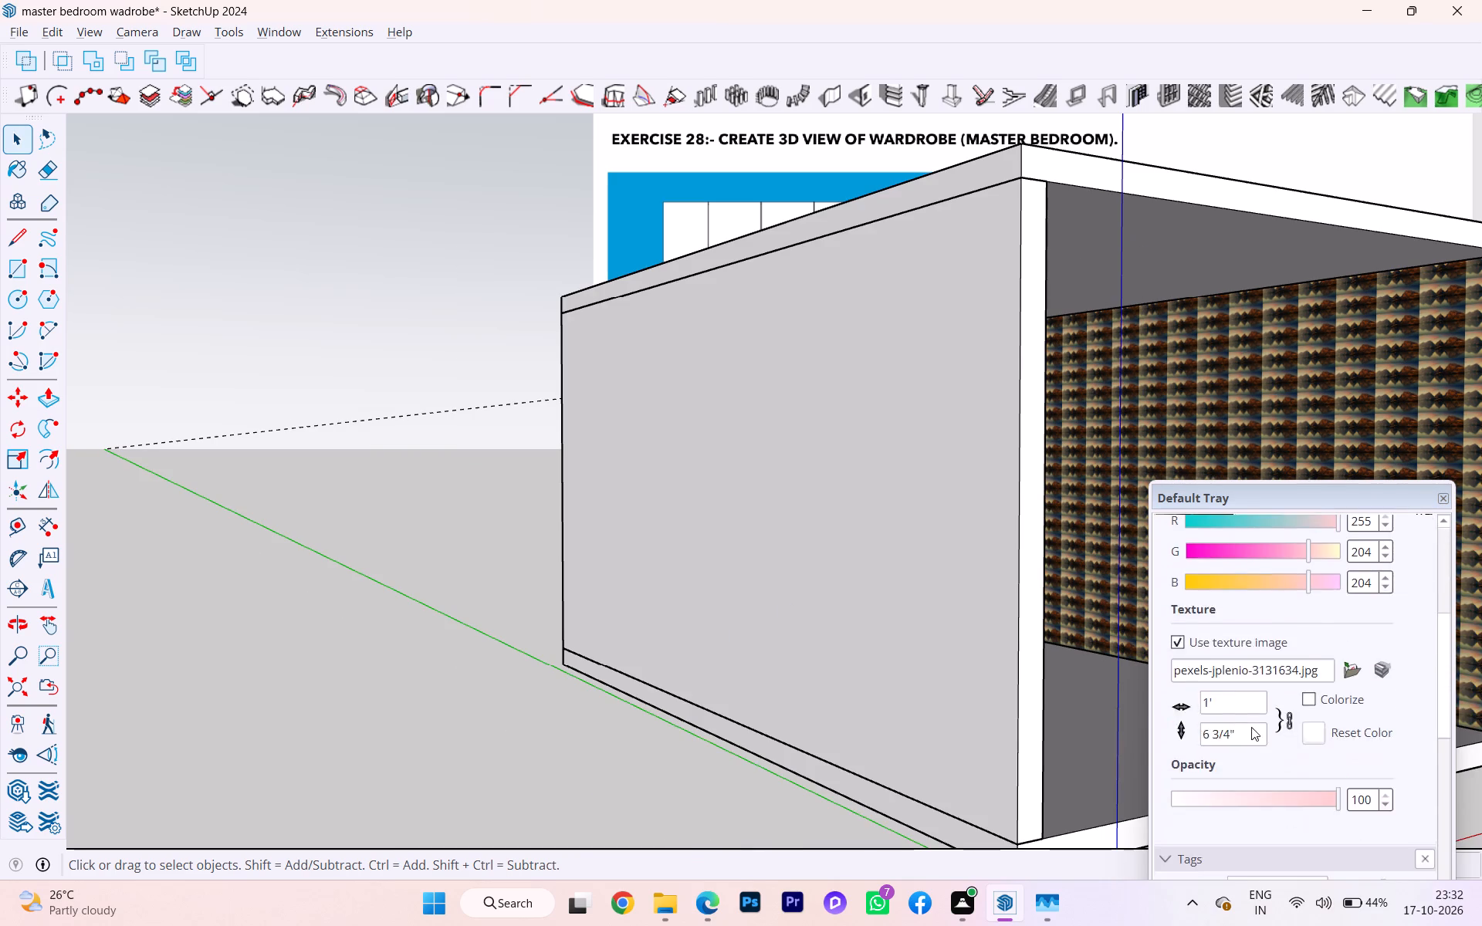
scroll(1251, 727, "down", 3)
scroll(1254, 735, "up", 3)
scroll(1254, 735, "down", 1)
scroll(1203, 662, "up", 4)
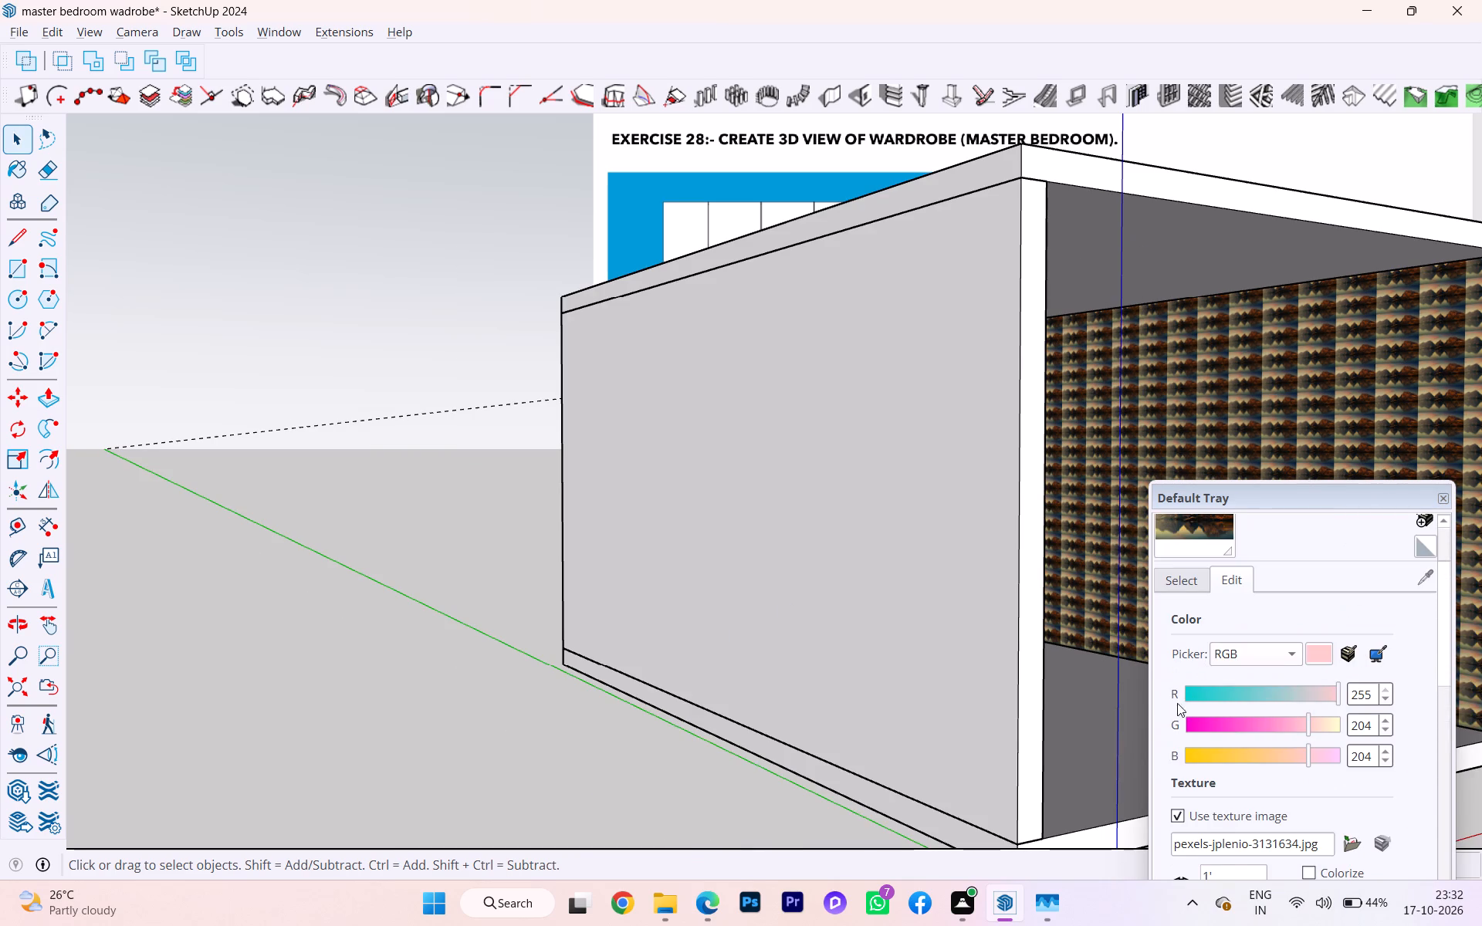
scroll(1177, 711, "down", 6)
scroll(1195, 752, "up", 1)
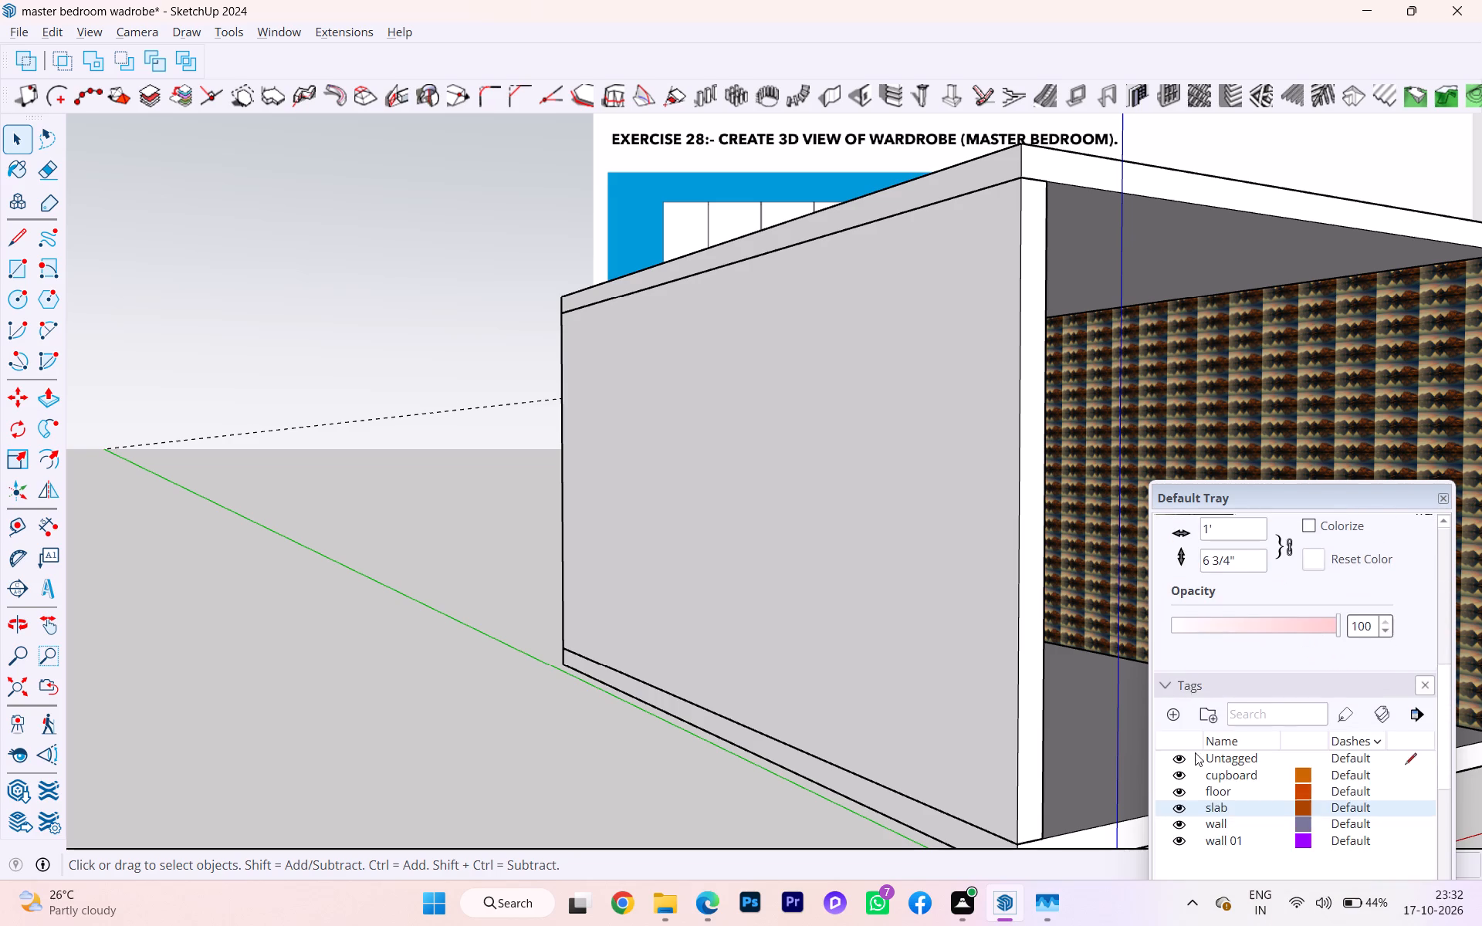
scroll(1205, 785, "down", 2)
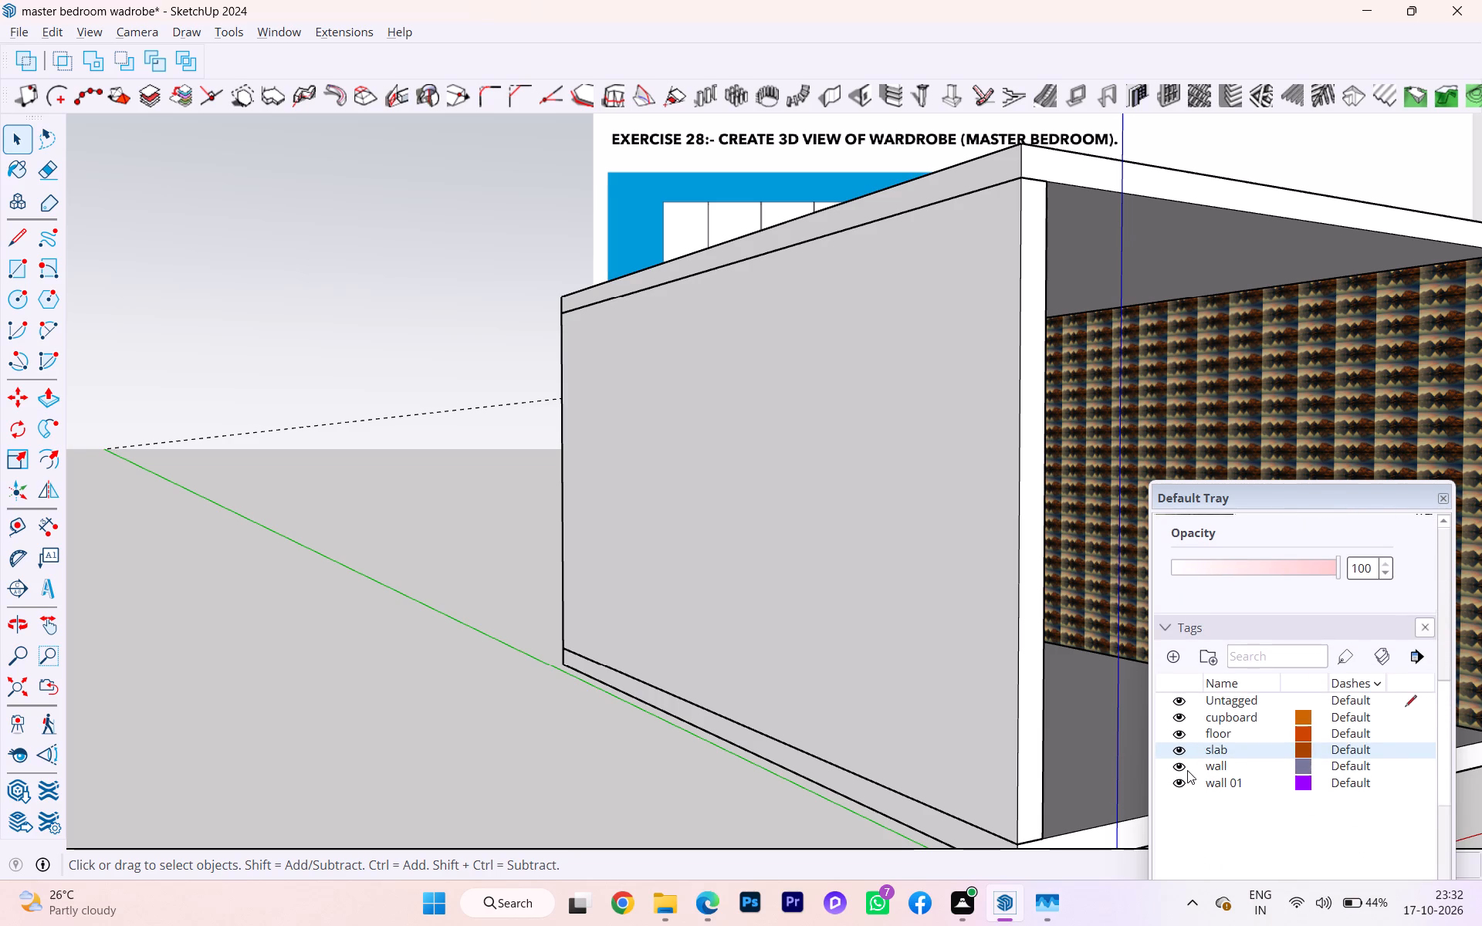
left_click(1183, 769)
Group all the connected geometry of the low three-door cabinet beside the wardrobe, and clear the selection.
scroll(932, 680, "down", 1)
middle_click_drag(932, 680, 1189, 729)
scroll(904, 613, "up", 6)
scroll(892, 612, "down", 1)
scroll(892, 612, "up", 1)
left_click(681, 508)
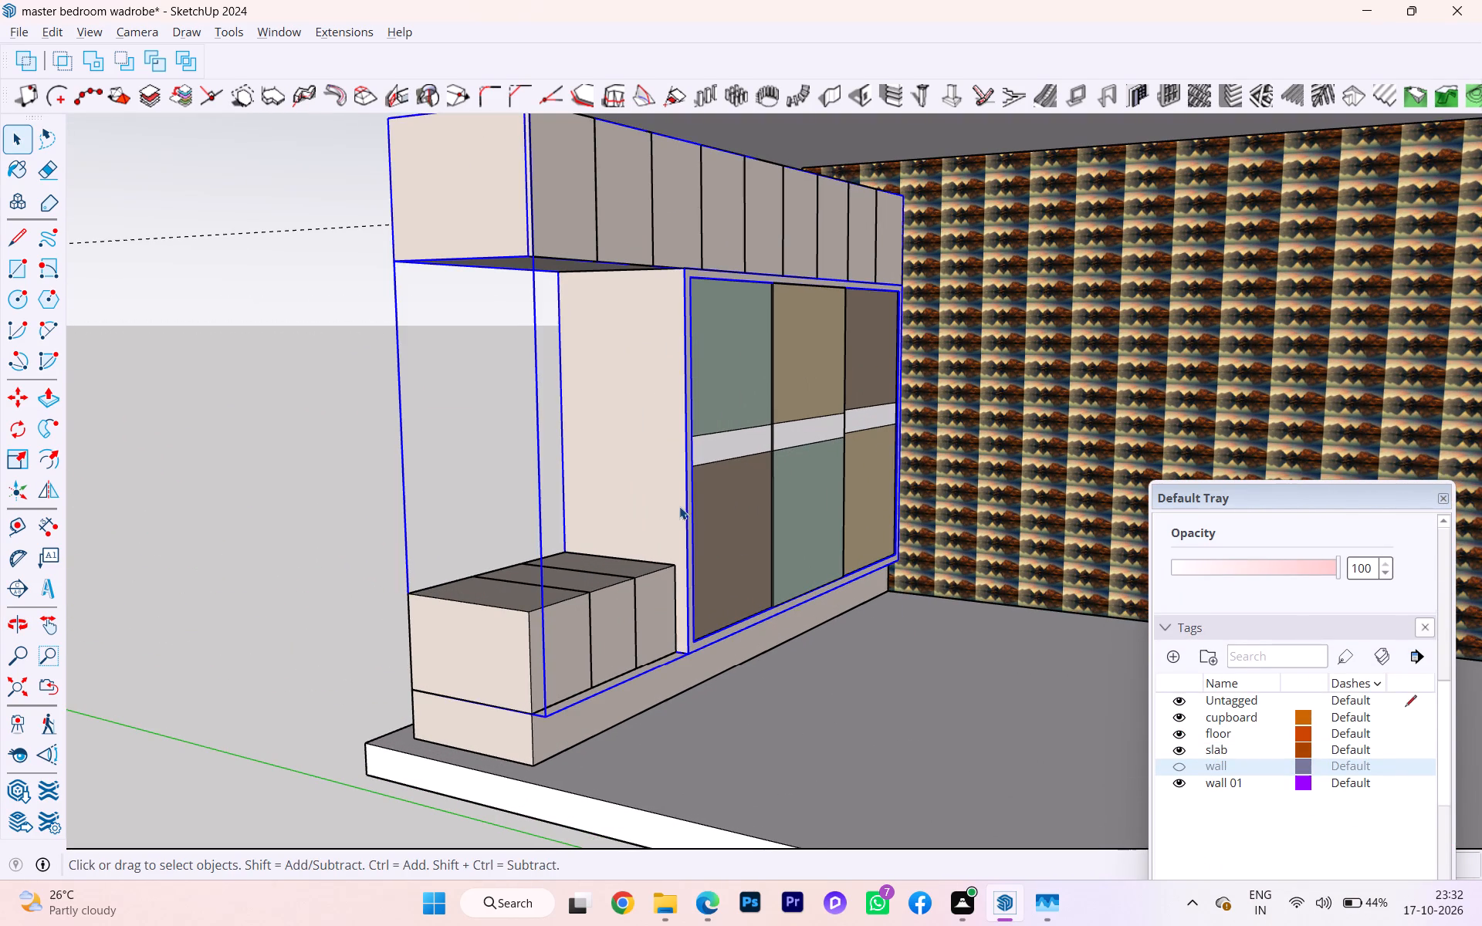
left_click(628, 600, "ctrl")
double_click(544, 638)
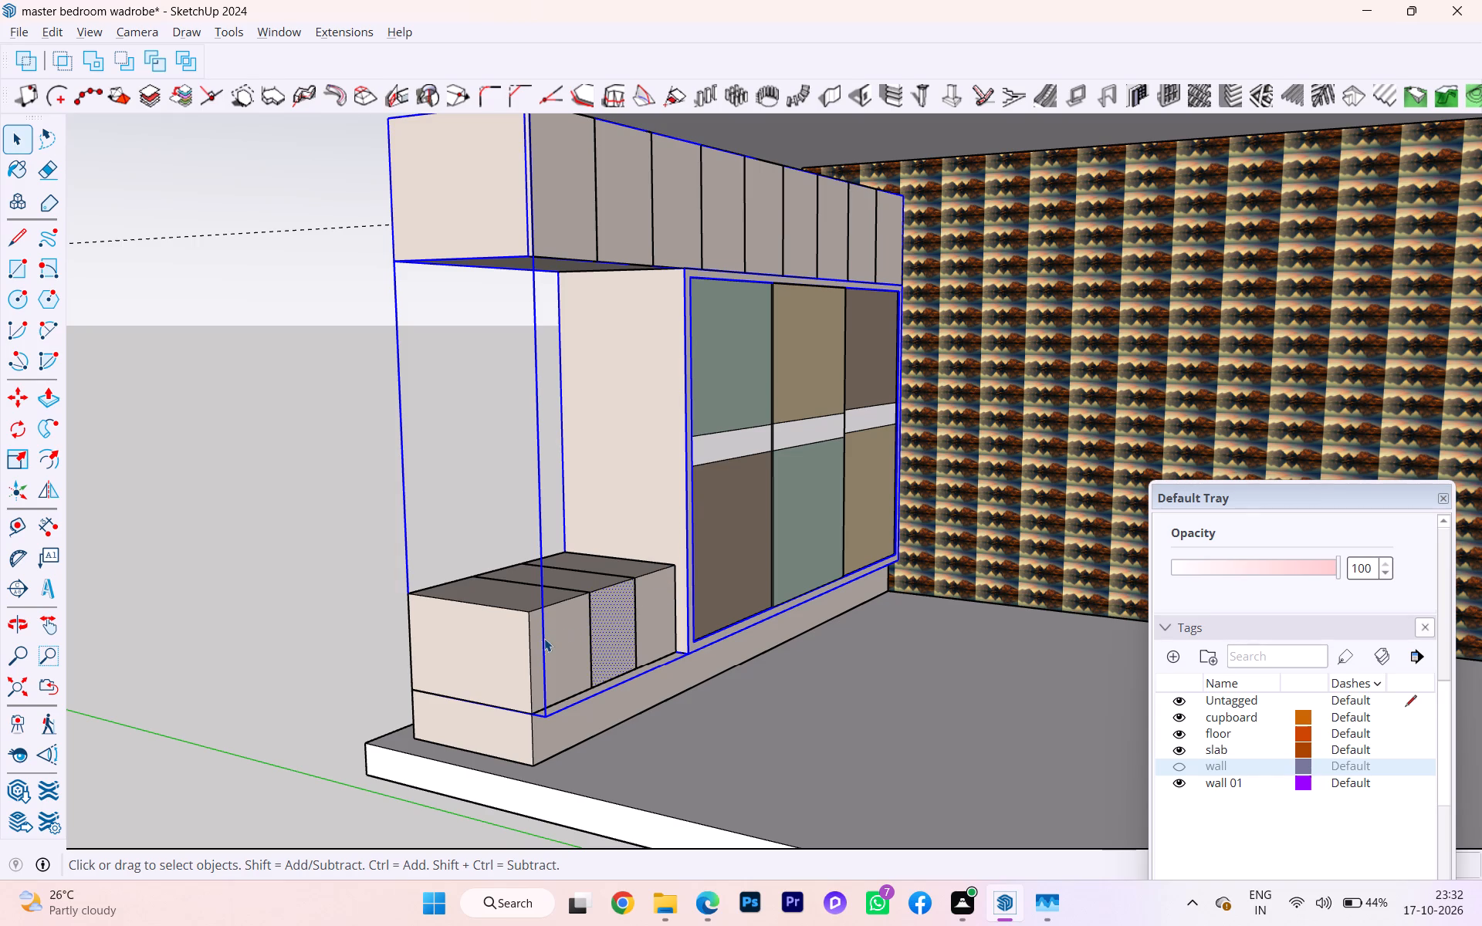
triple_click(544, 638)
left_click(544, 638)
right_click(544, 638)
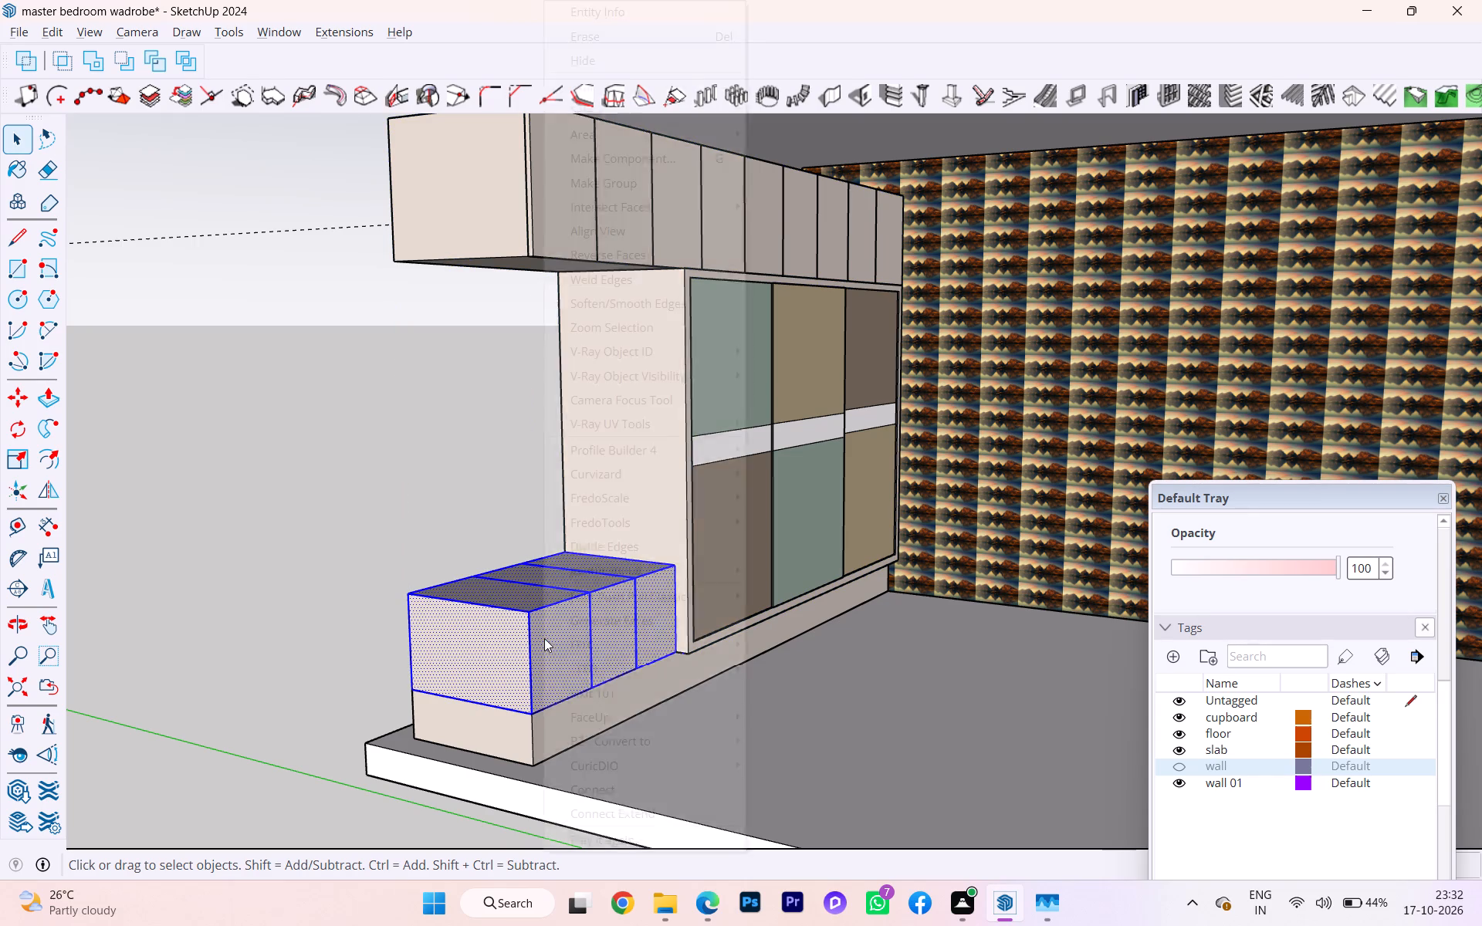
left_click(689, 187)
left_click(398, 468)
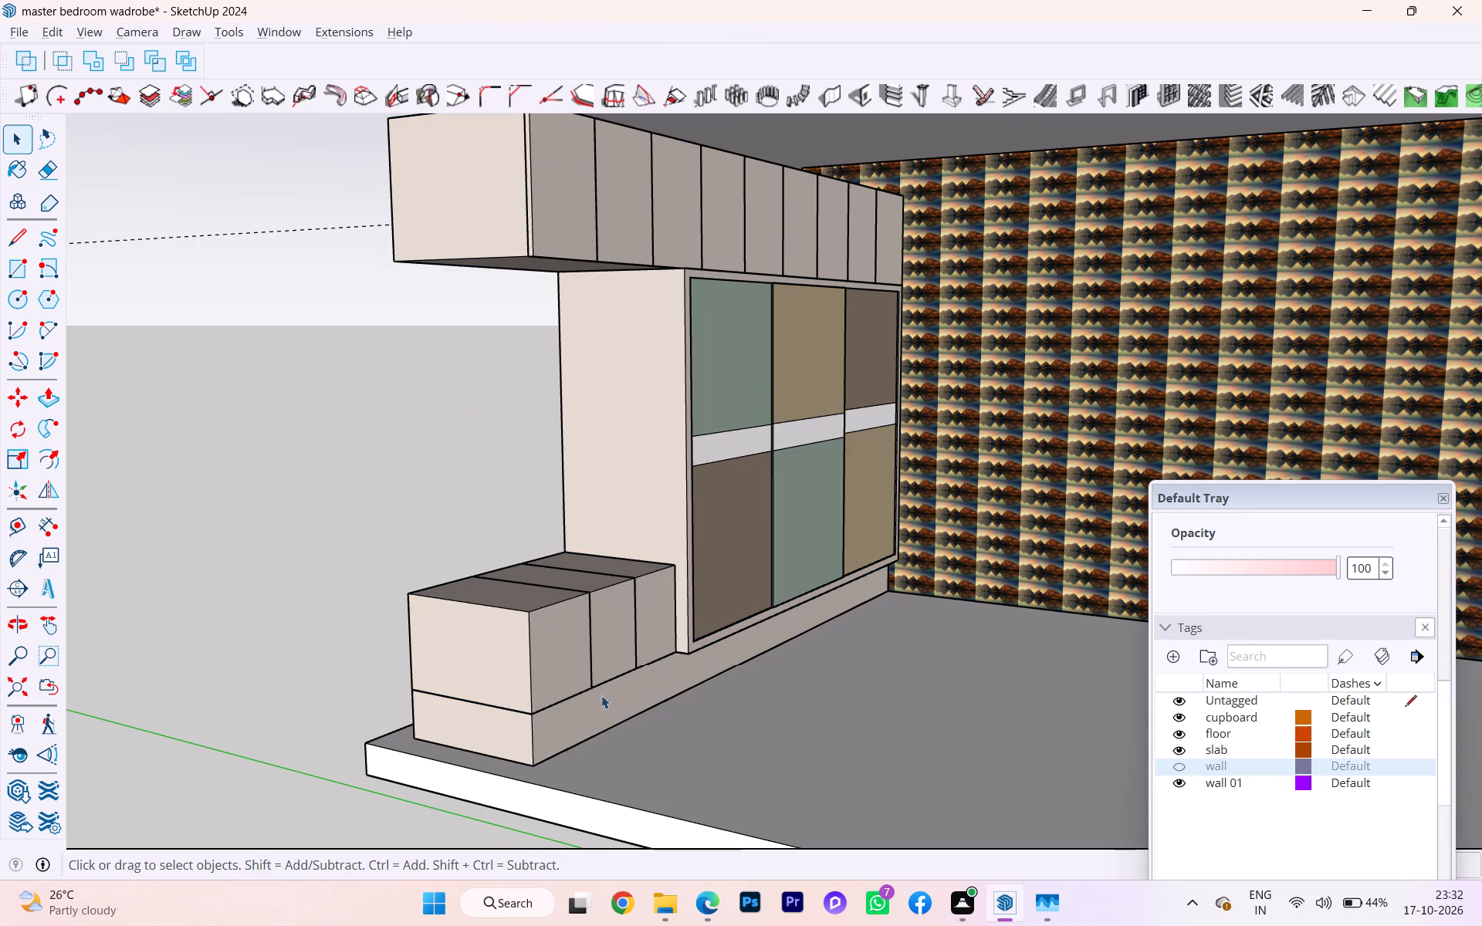
Combine the wardrobe's three two-tone sliding door panels into one group, and clear the selection.
left_click(599, 723)
left_click(583, 660, "ctrl")
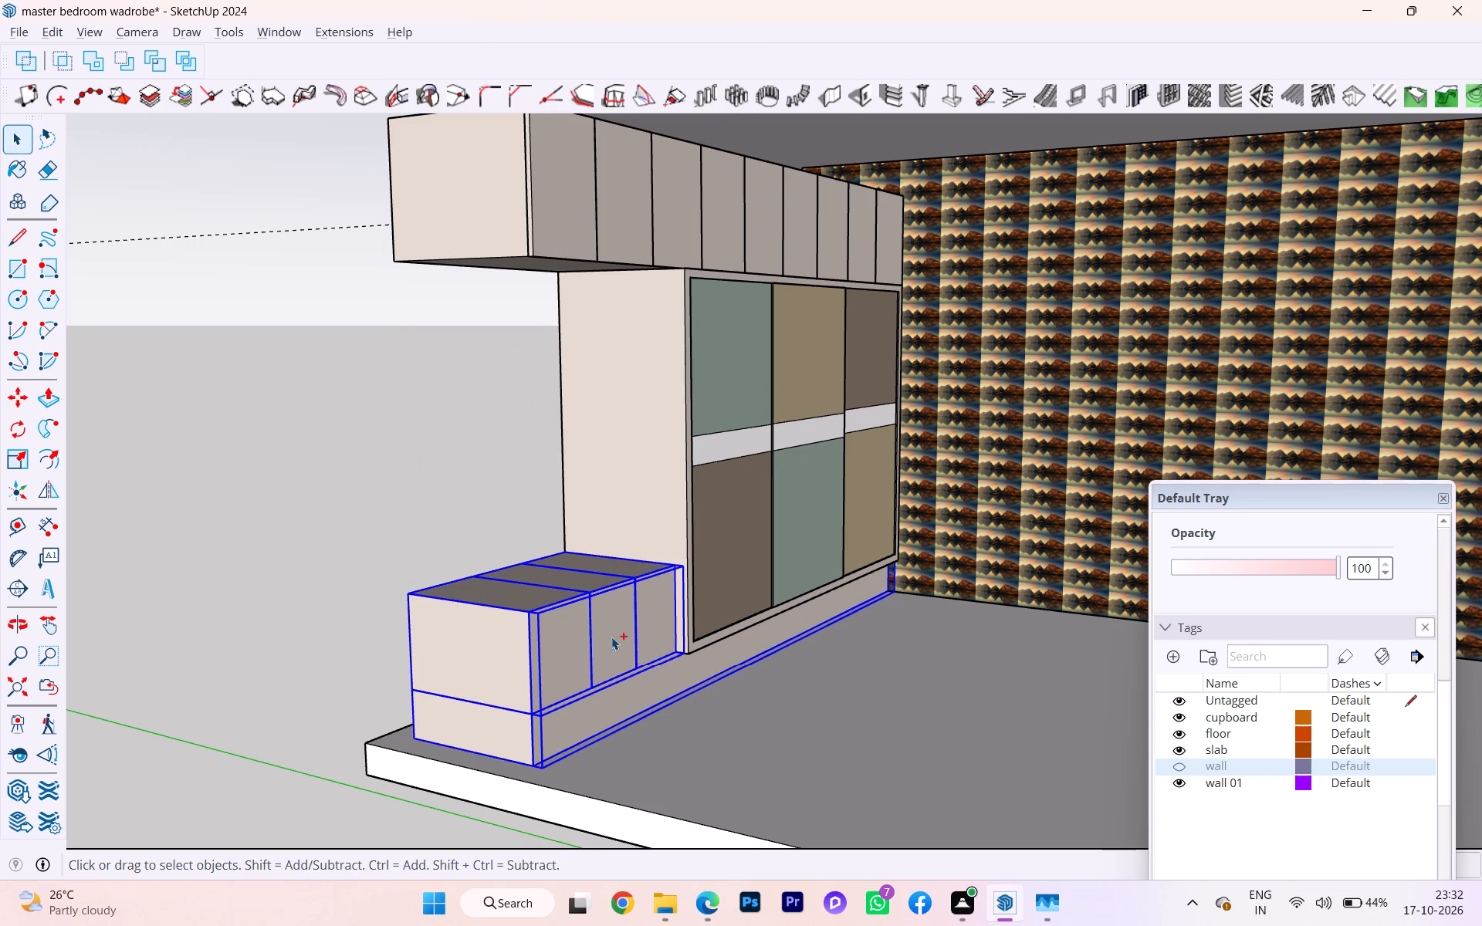
left_click(797, 542, "ctrl")
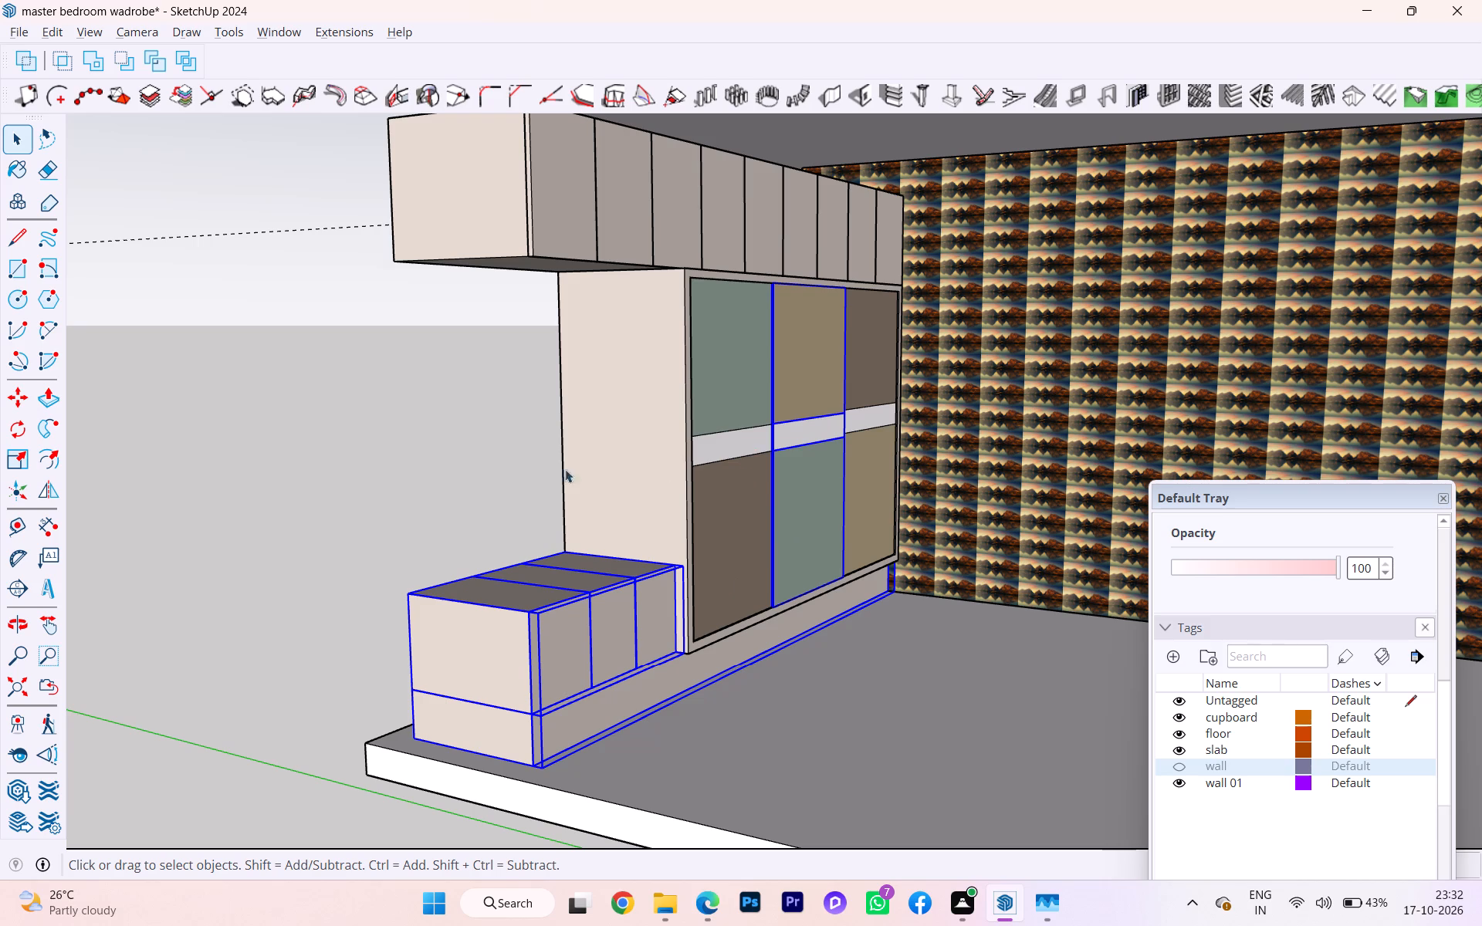
left_click(531, 468)
left_click(726, 449, "ctrl")
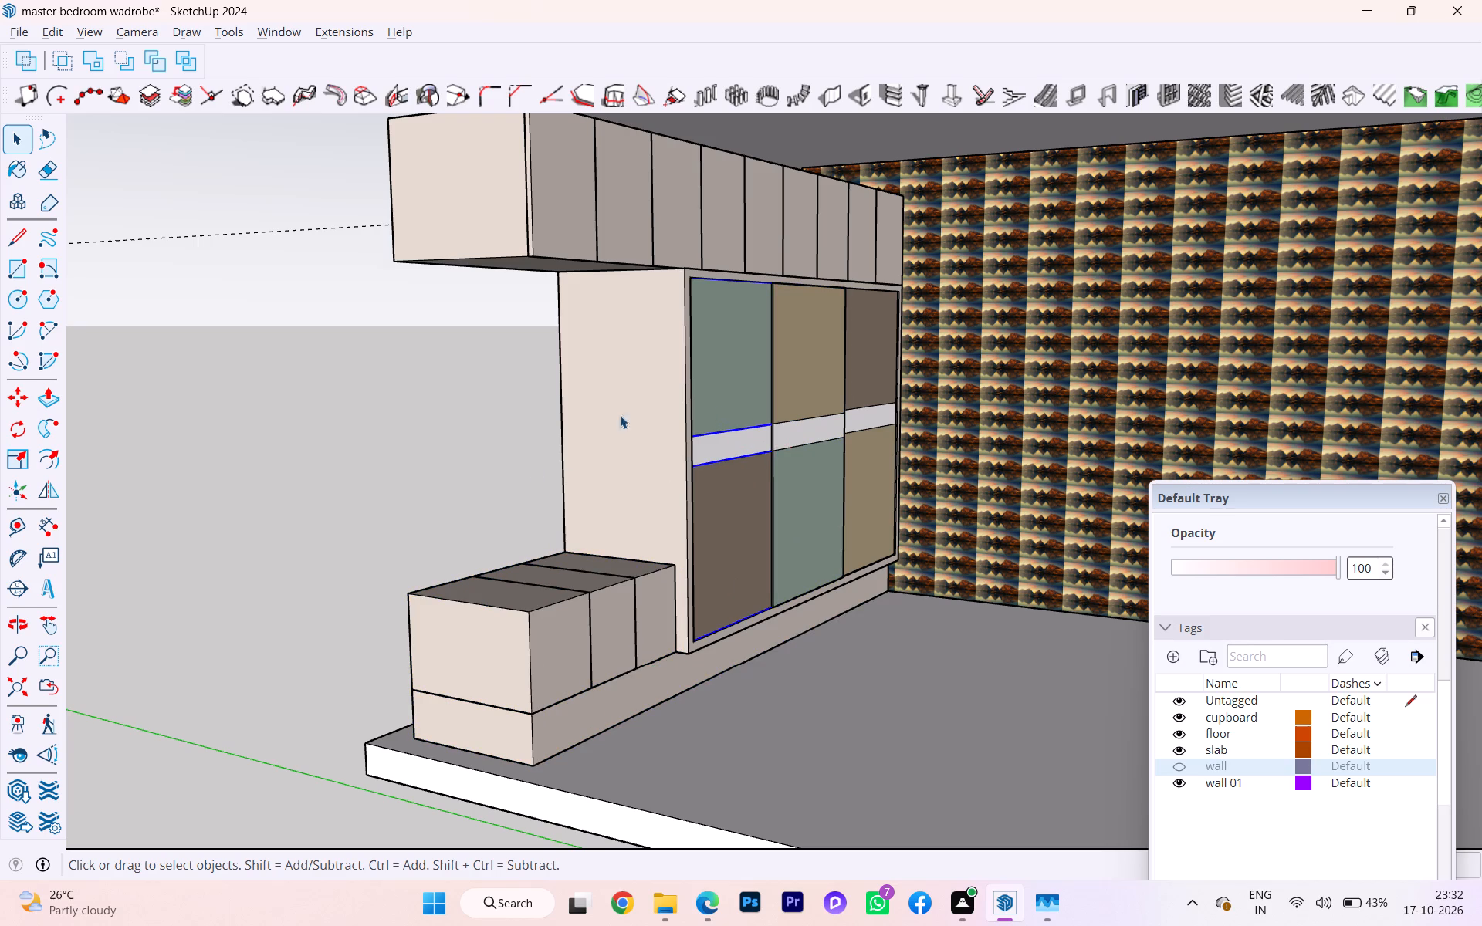
left_click(494, 425)
left_click(725, 384)
left_click(778, 387, "ctrl")
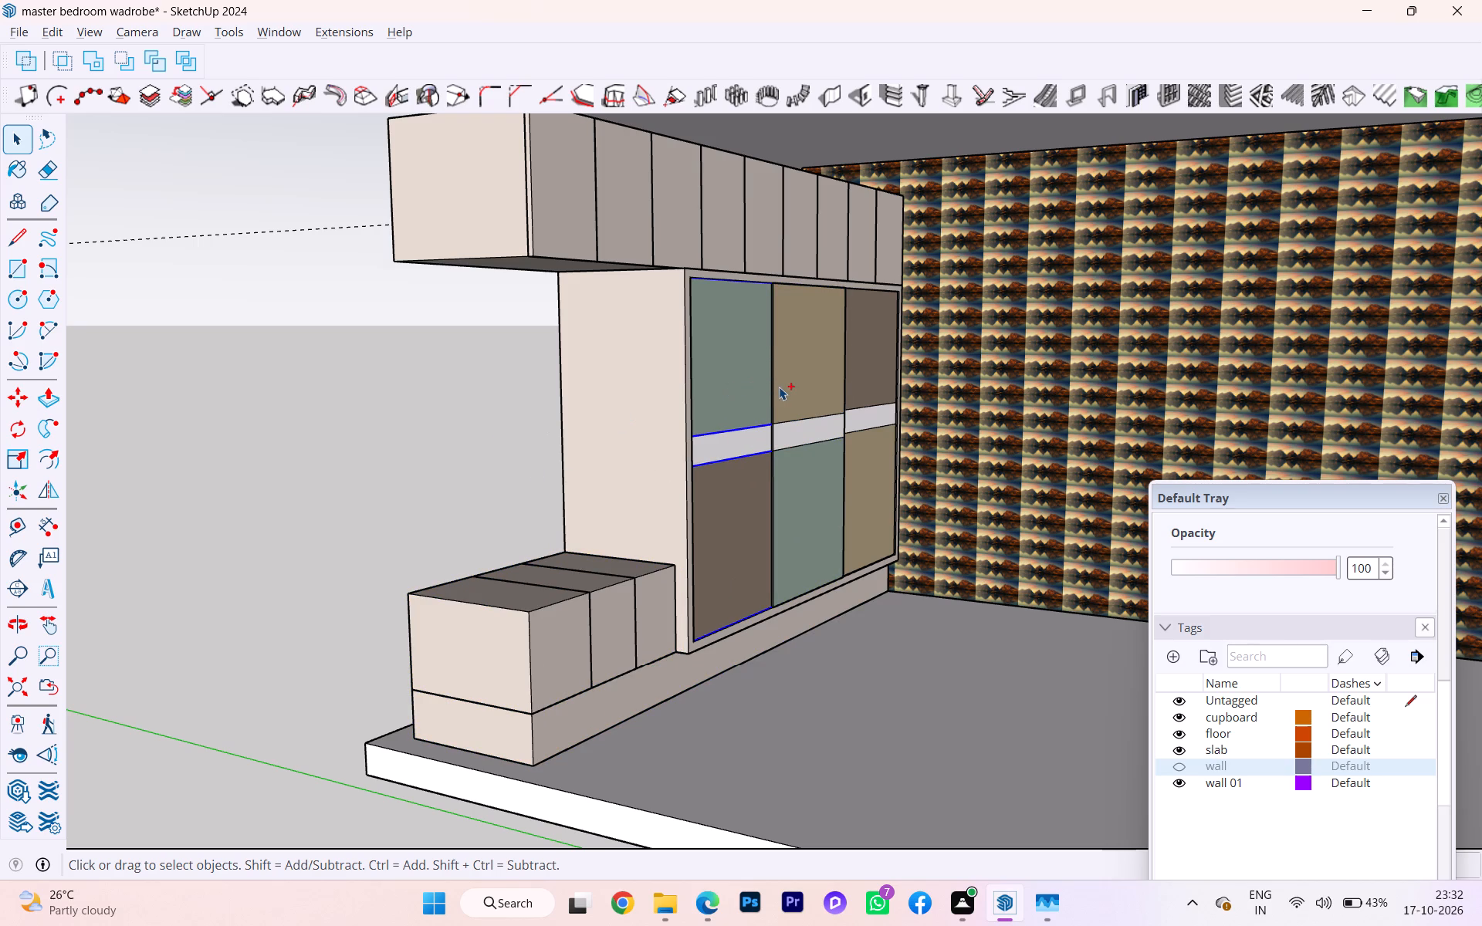
left_click(862, 372, "ctrl")
right_click(763, 395, "ctrl")
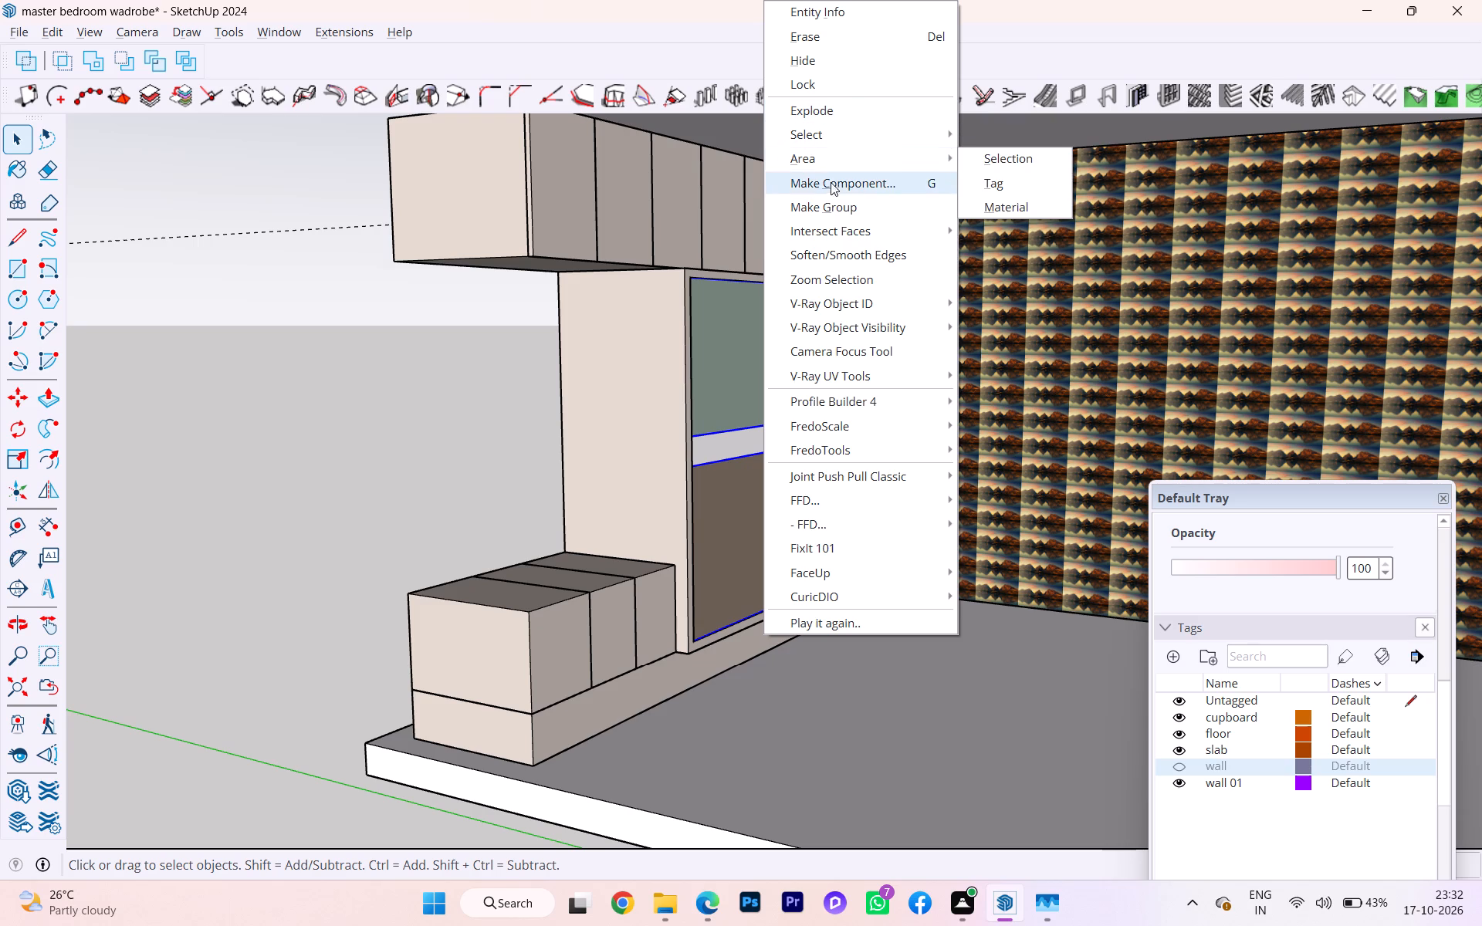
left_click(837, 209)
left_click(486, 505)
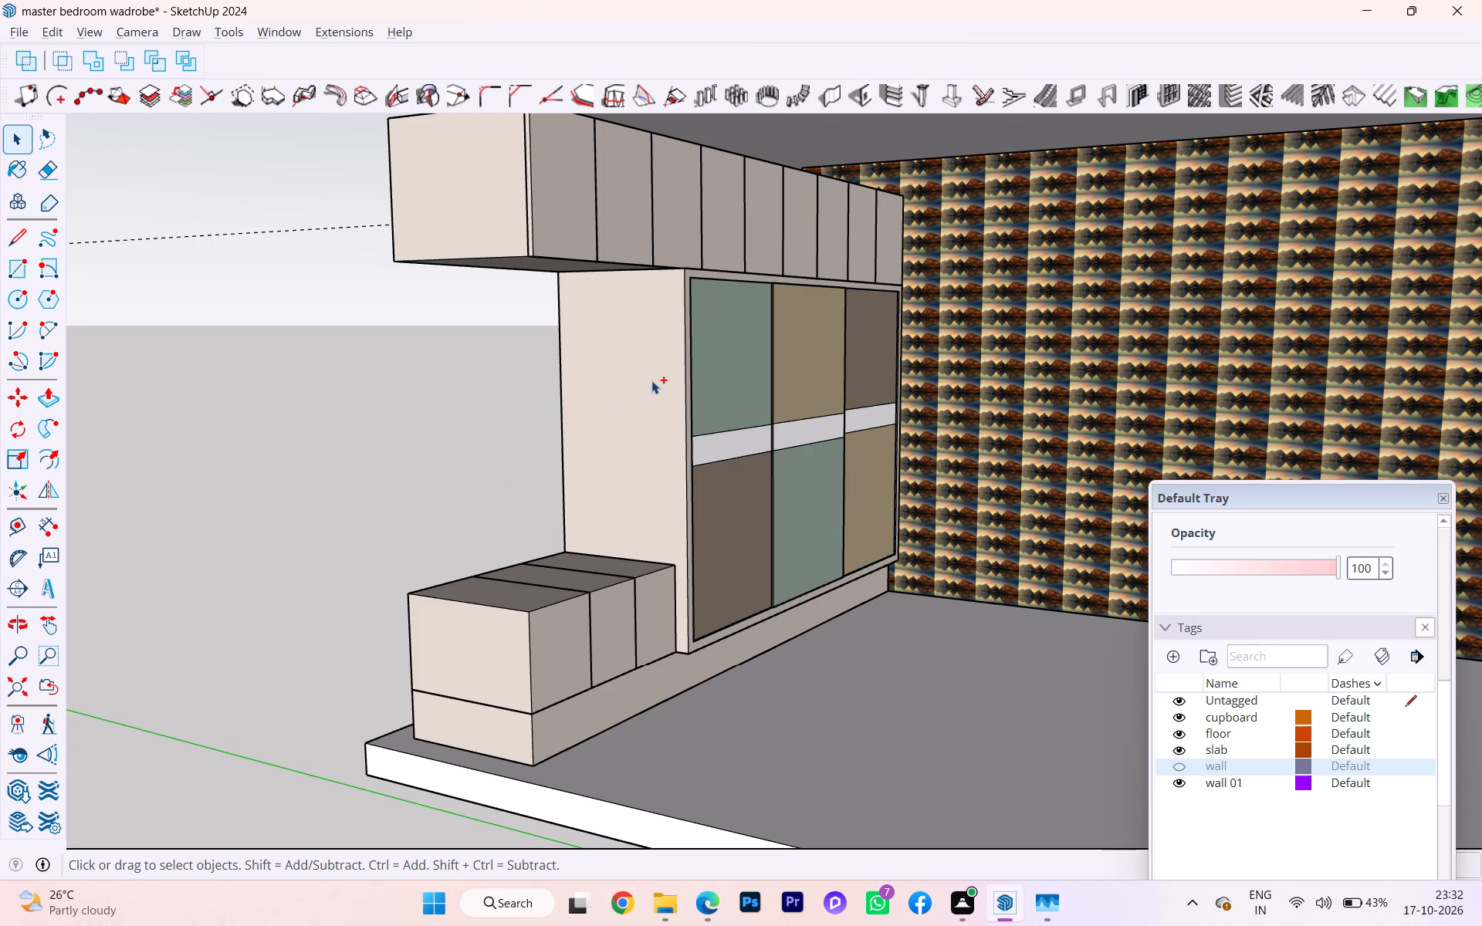
Select the wardrobe body, low cabinet, plinth, overhead cabinets and sliding doors groups and assign them the "cupboard" tag.
left_click(651, 380, "ctrl")
left_click(590, 594, "ctrl")
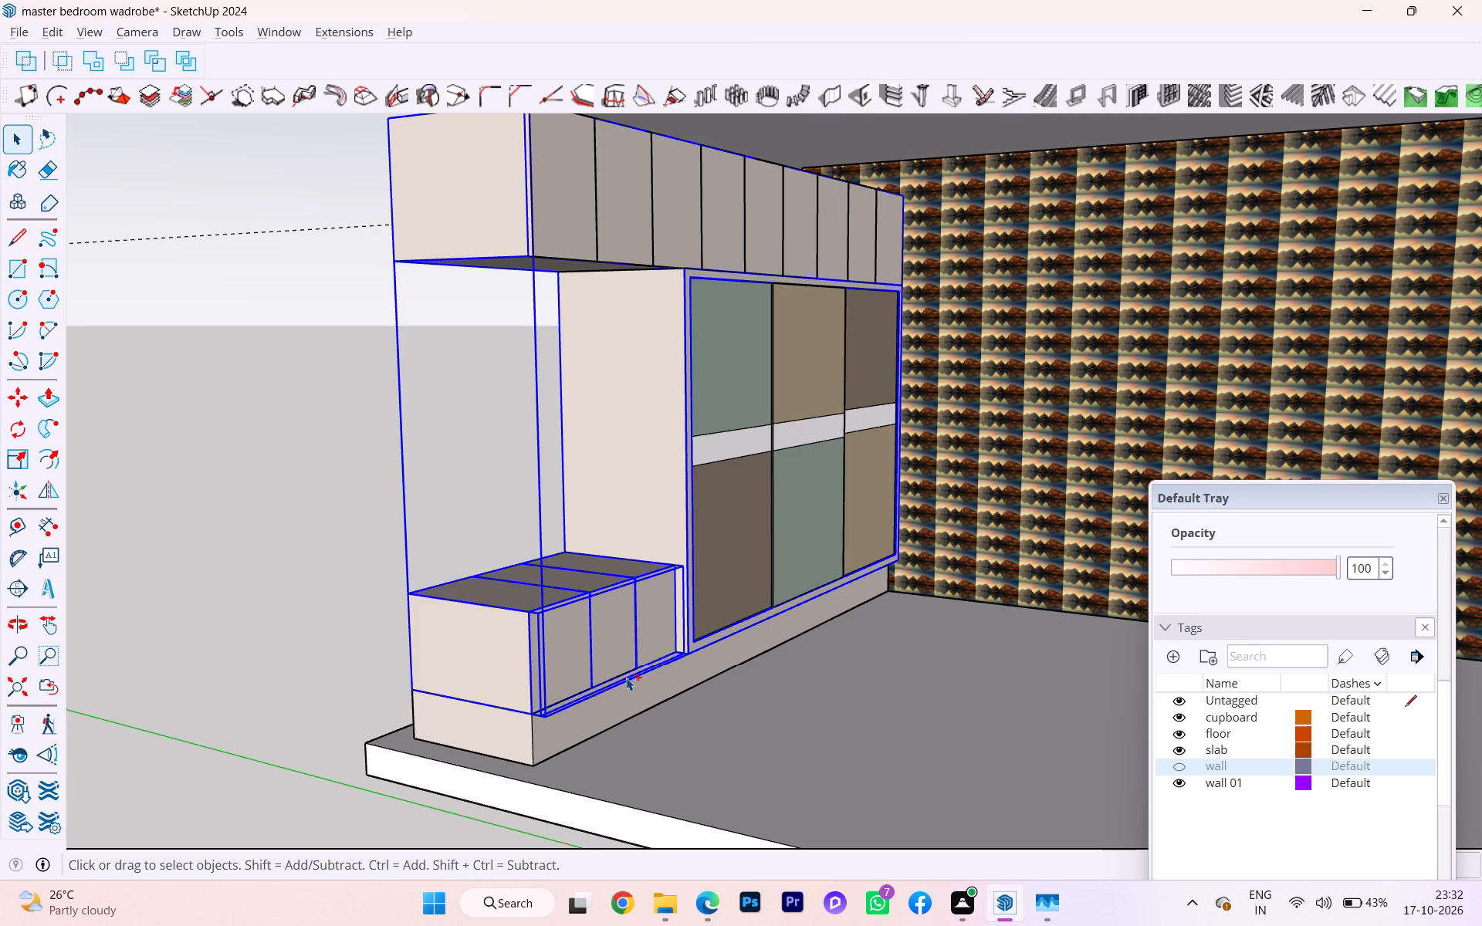
left_click(626, 680, "ctrl")
left_click(583, 244, "ctrl")
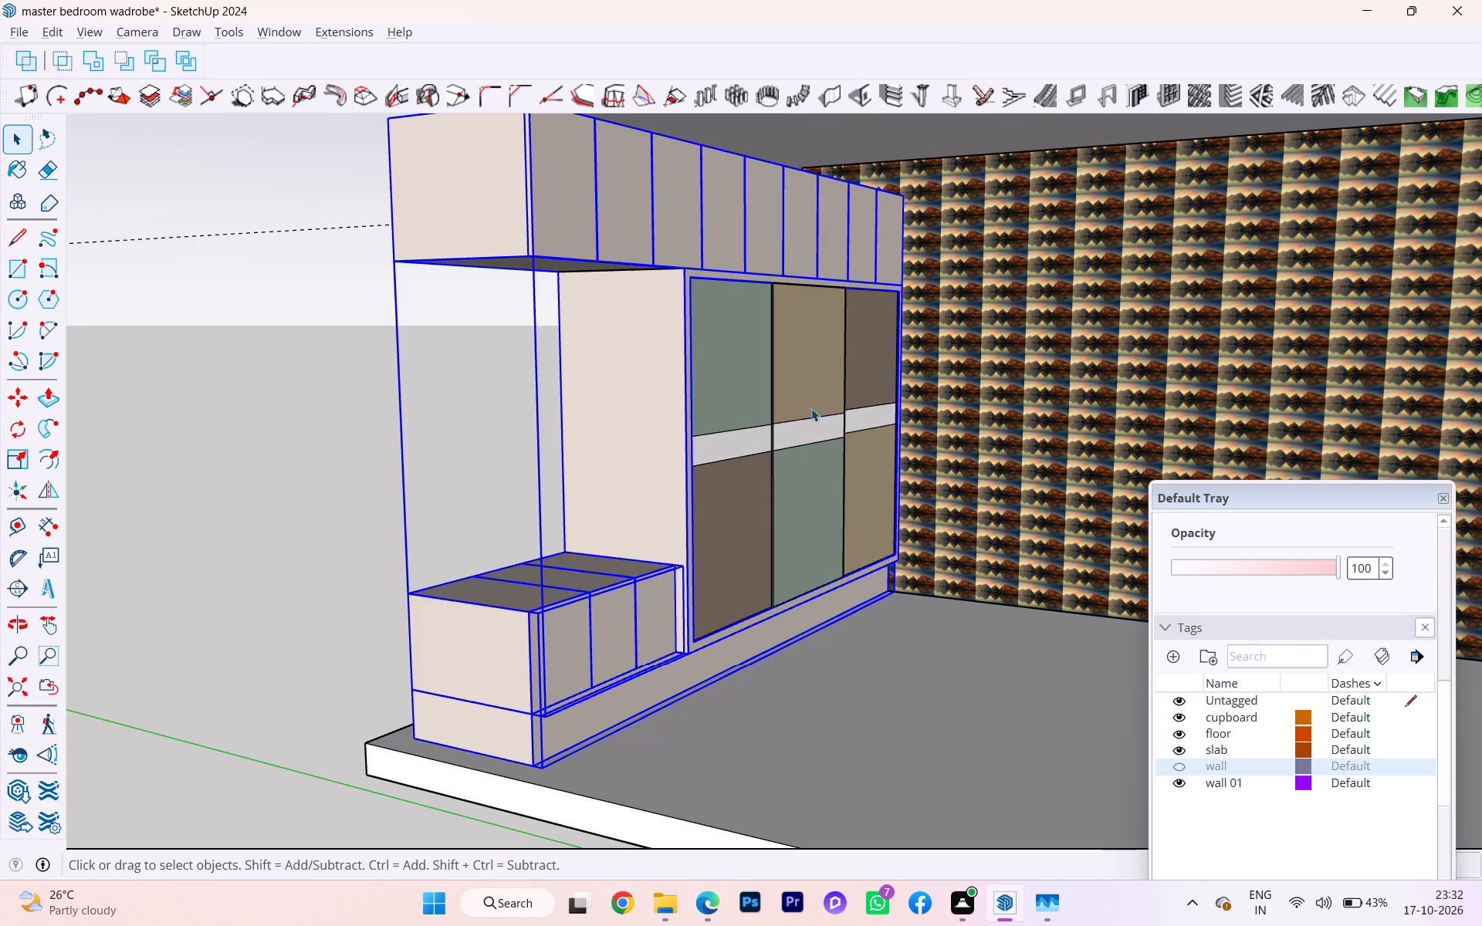
left_click(806, 453, "ctrl")
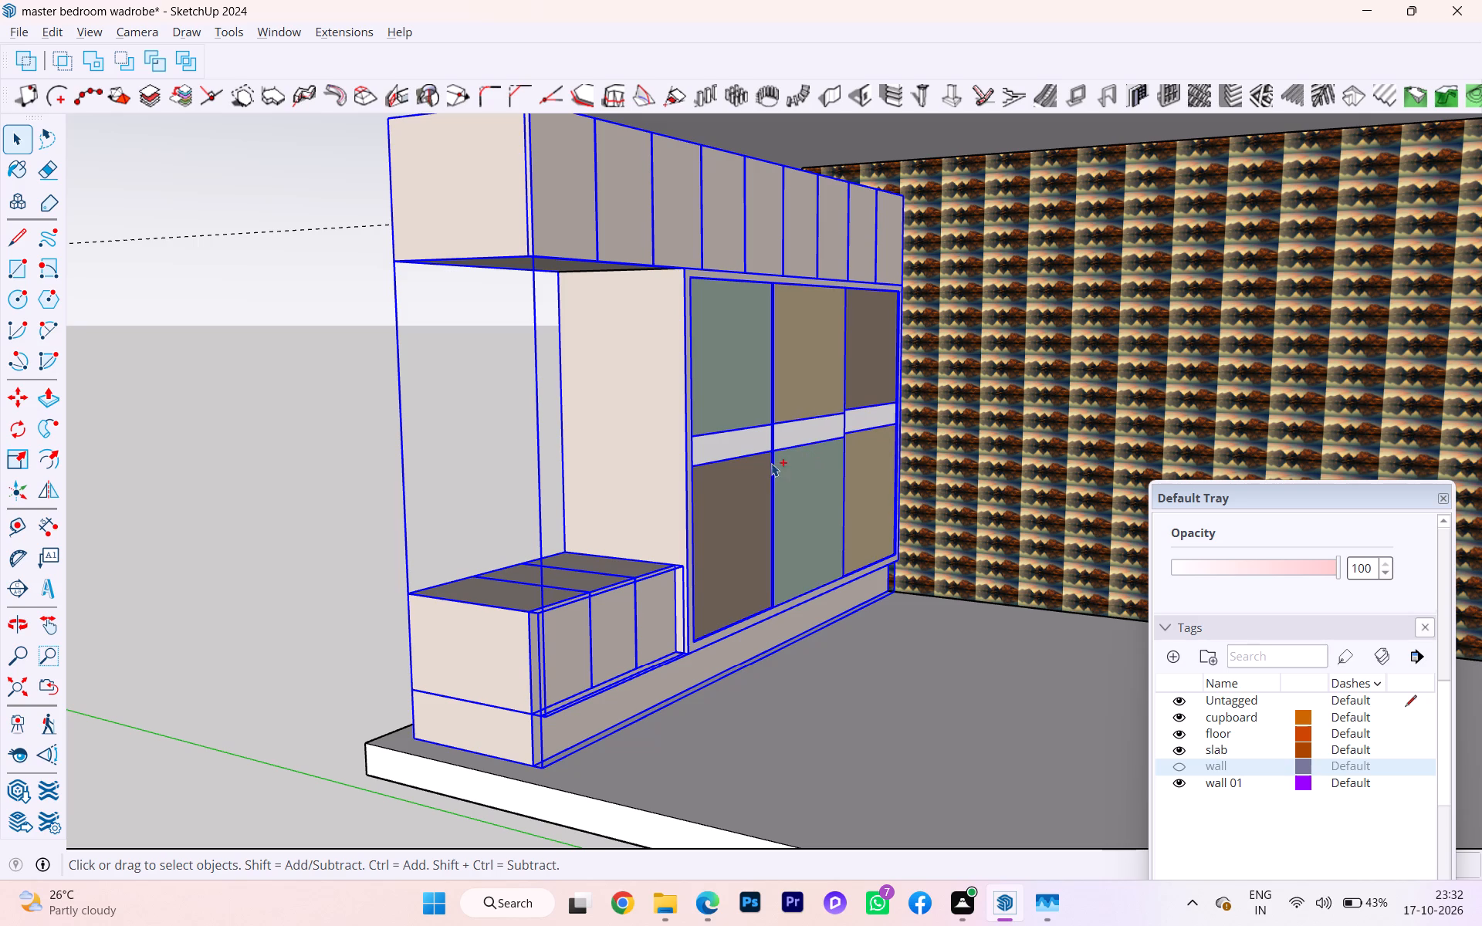
scroll(1216, 688, "down", 3)
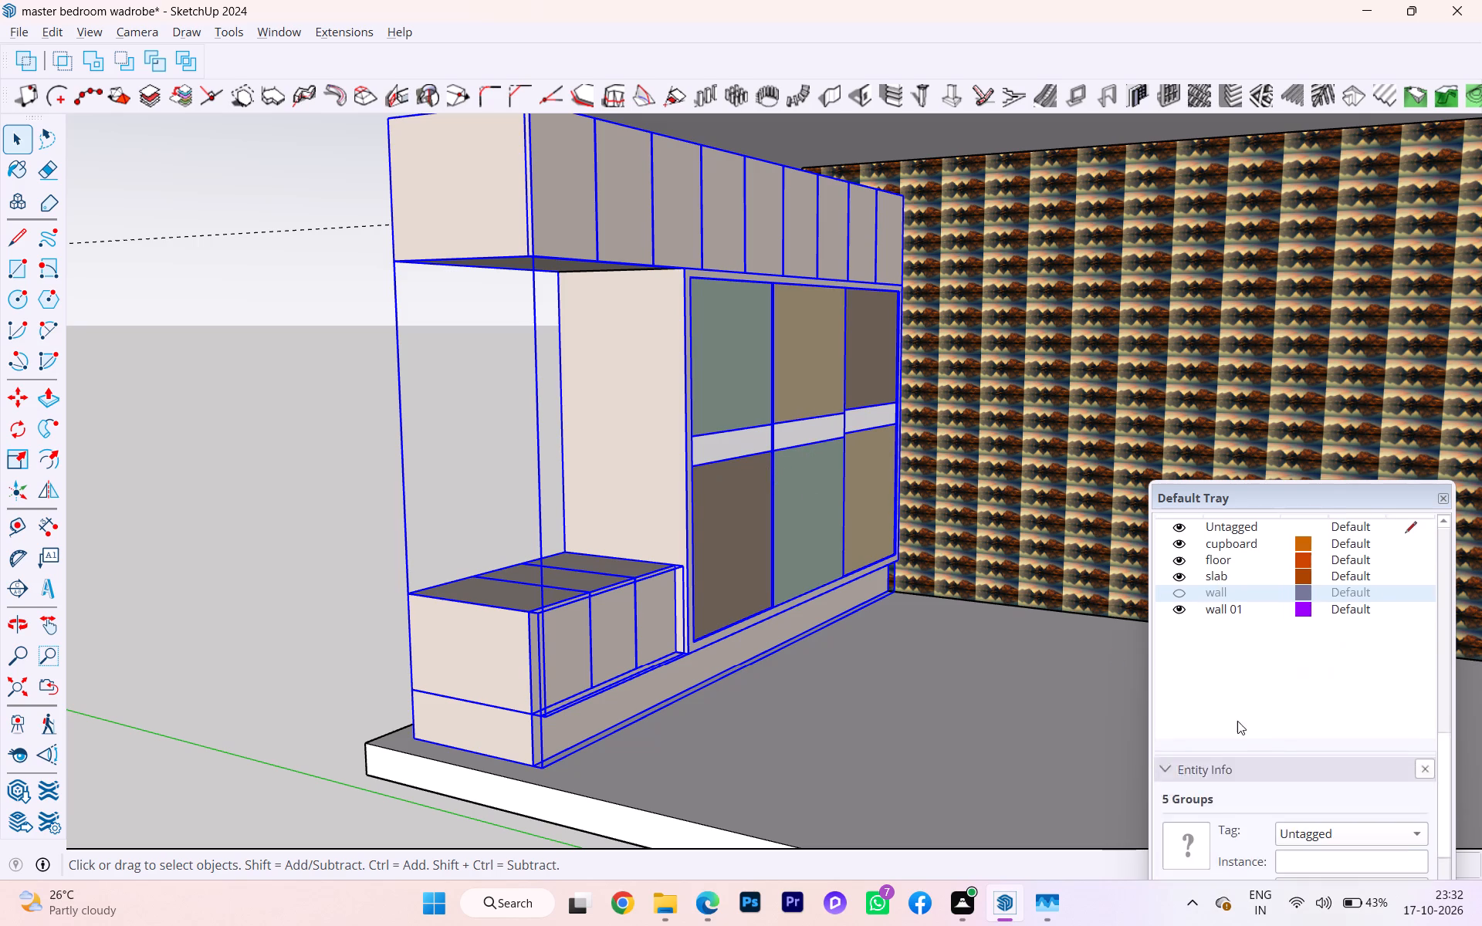
scroll(1238, 721, "down", 2)
left_click(1320, 713)
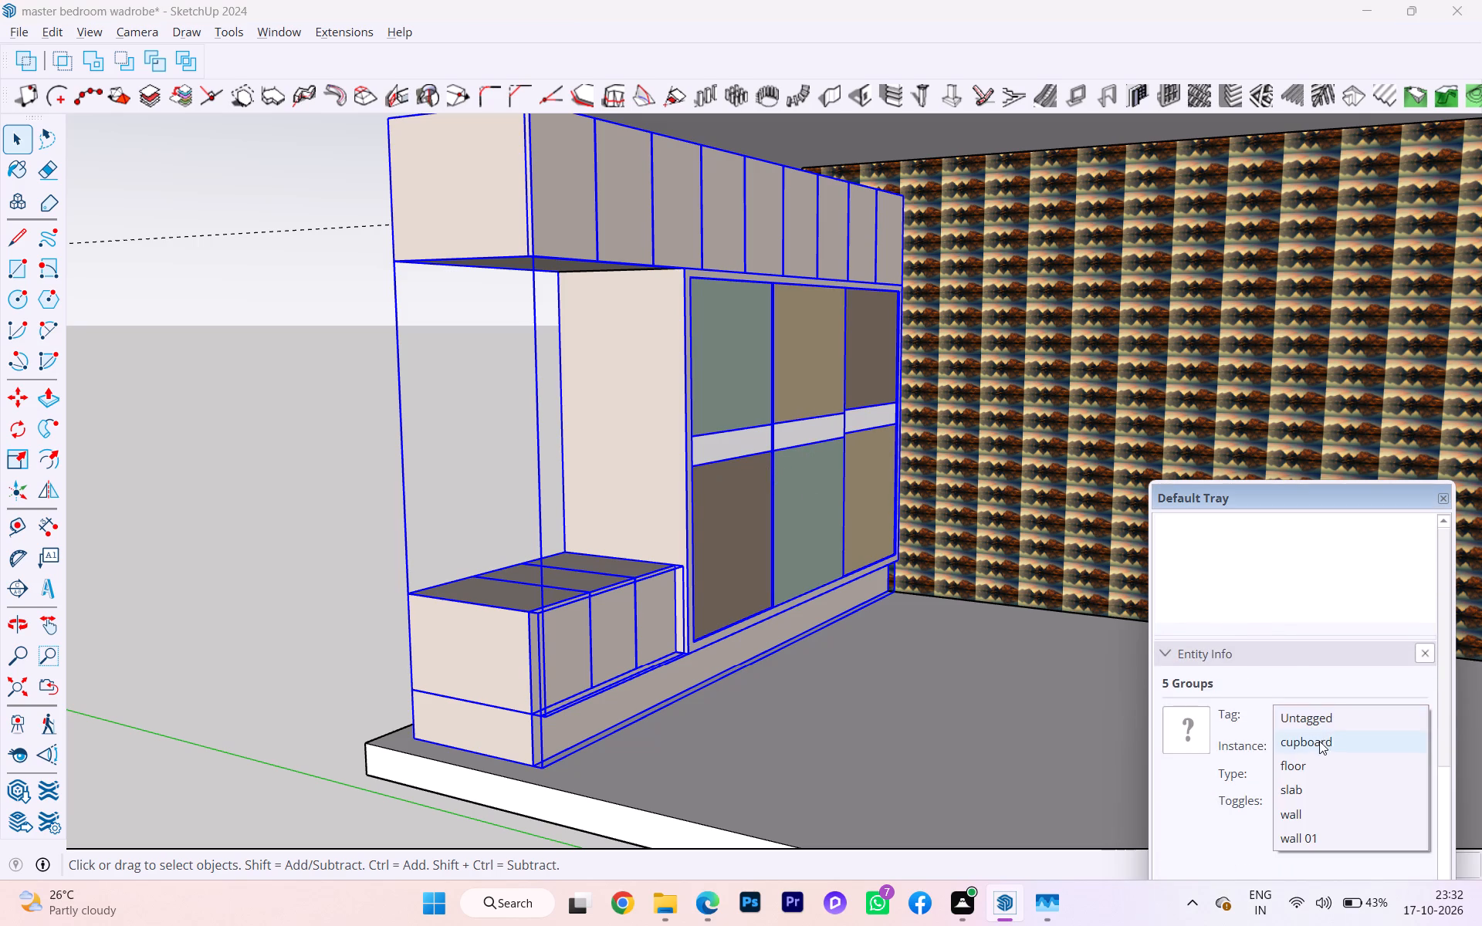
left_click(1319, 742)
scroll(1242, 612, "up", 5)
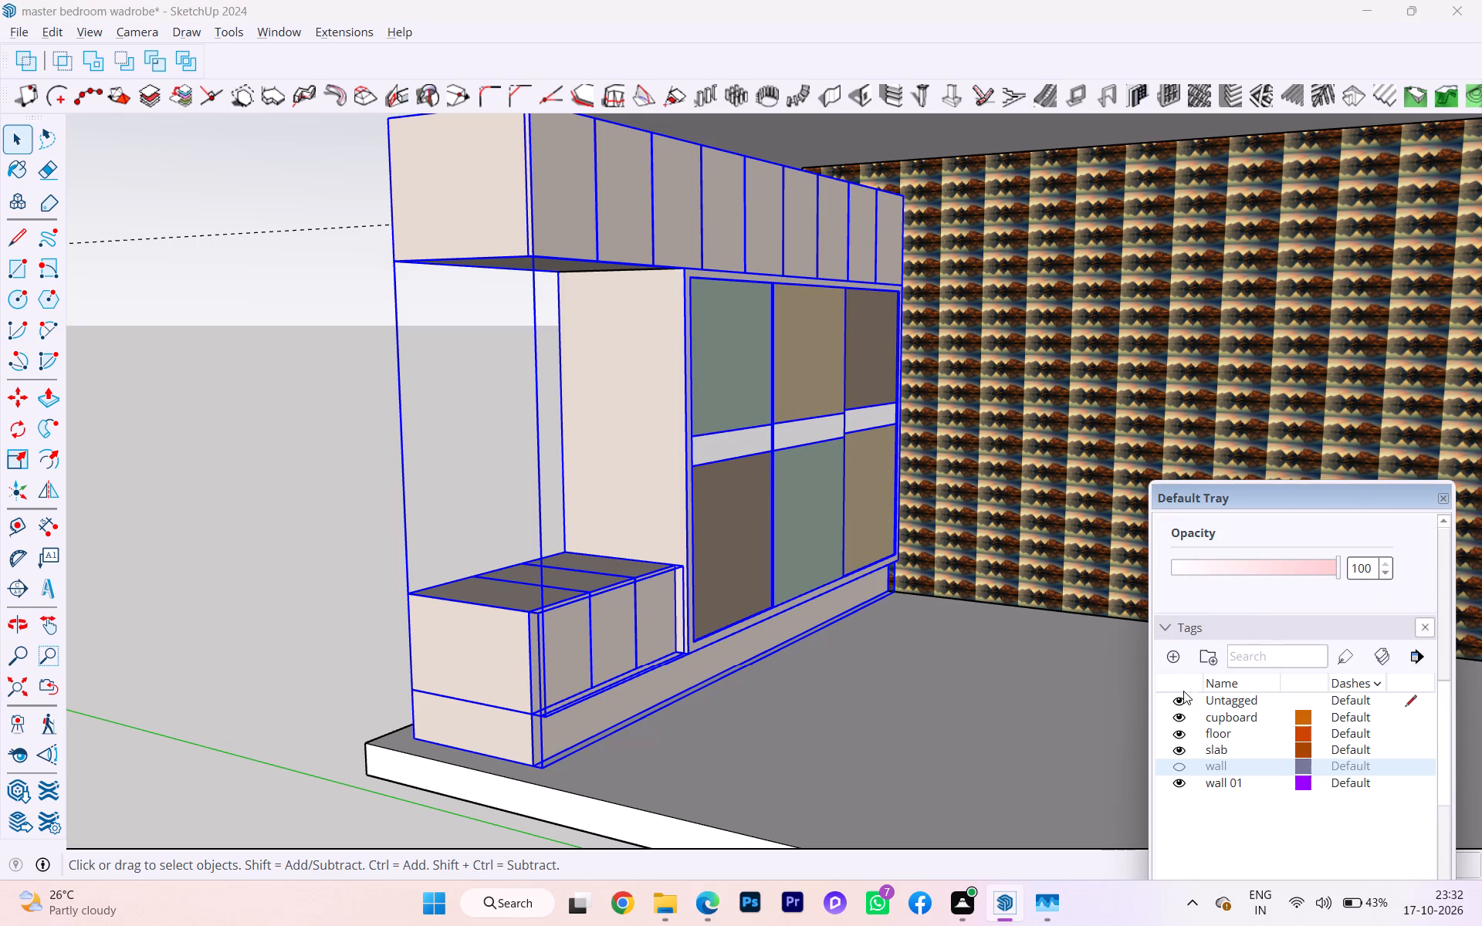
Hide the "cupboard" tag to expose the wardrobe parts that are still untagged.
left_click(1180, 718)
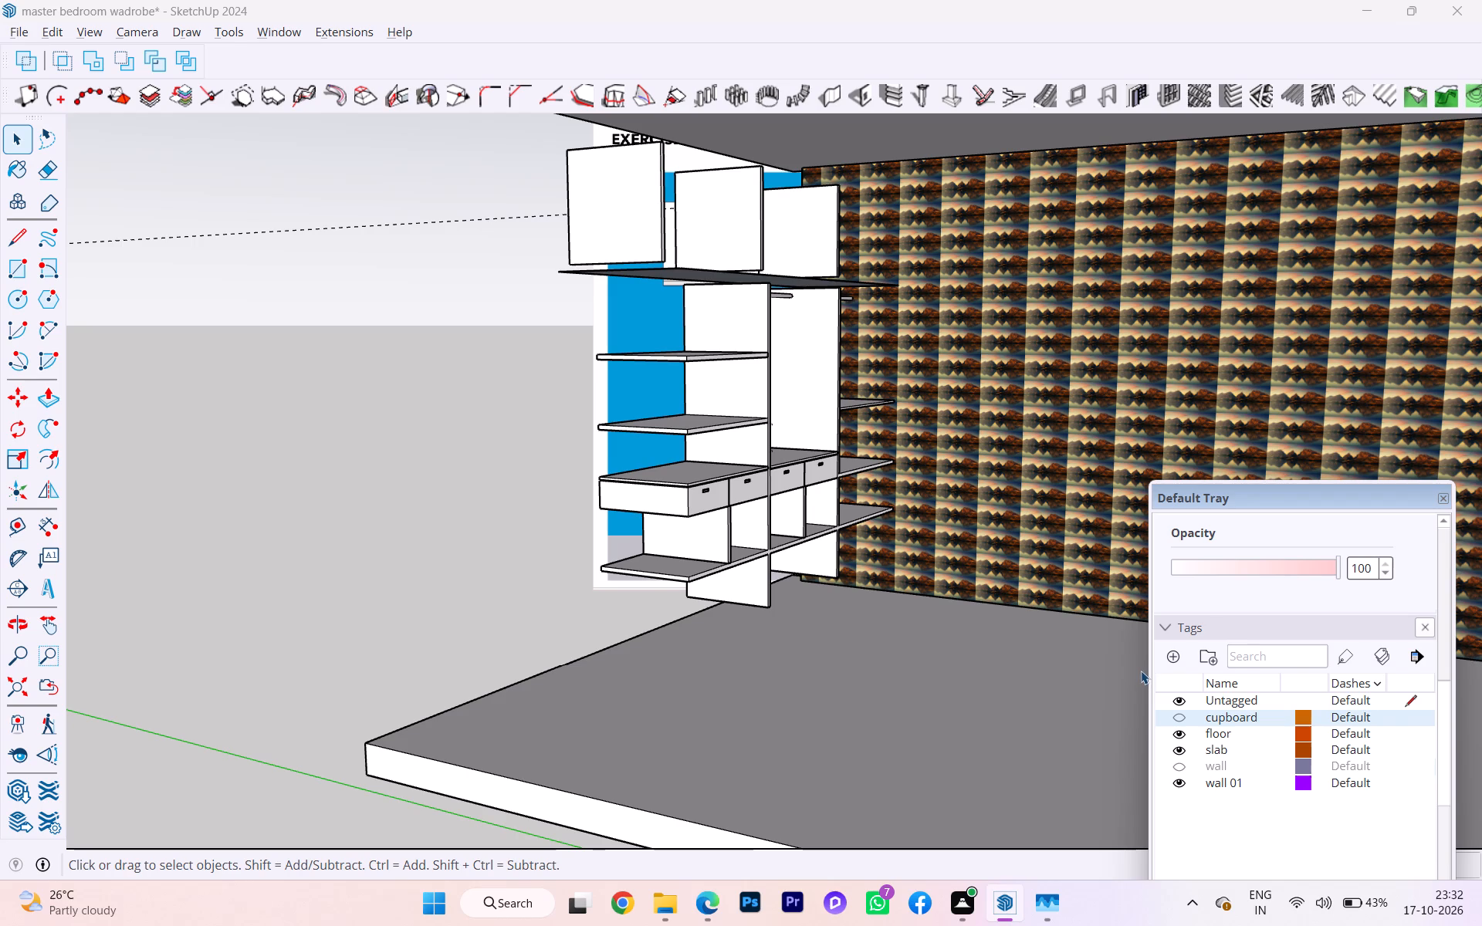
Select all remaining interior shelves, drawers, hanger rods and partitions, assign them the "cupboard" tag, and clear the selection.
middle_click_drag(1143, 689, 891, 820)
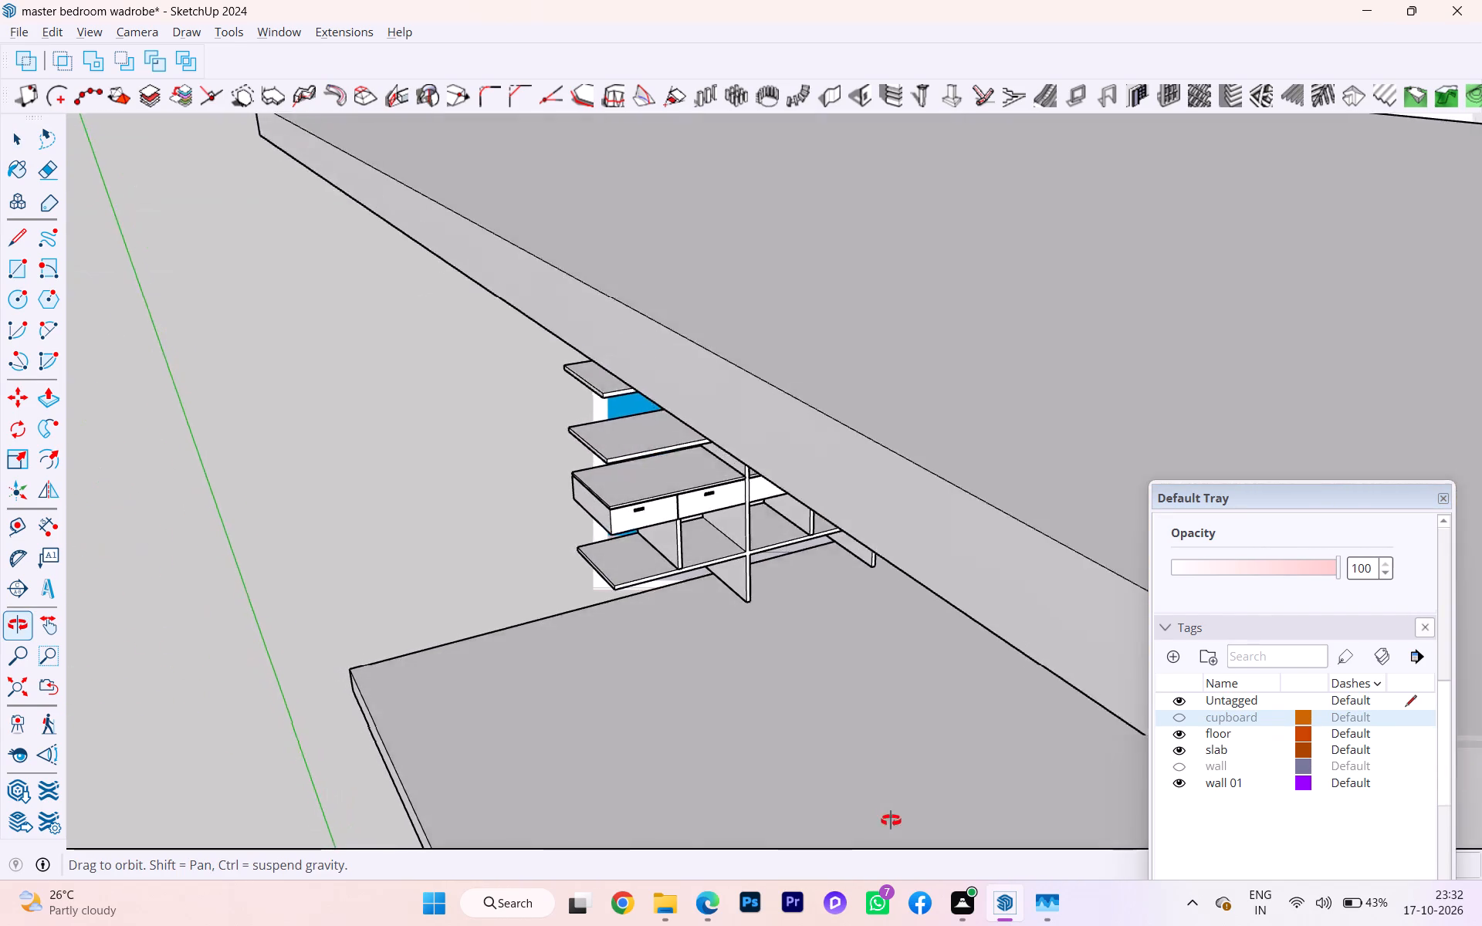
middle_click_drag(891, 820, 804, 714)
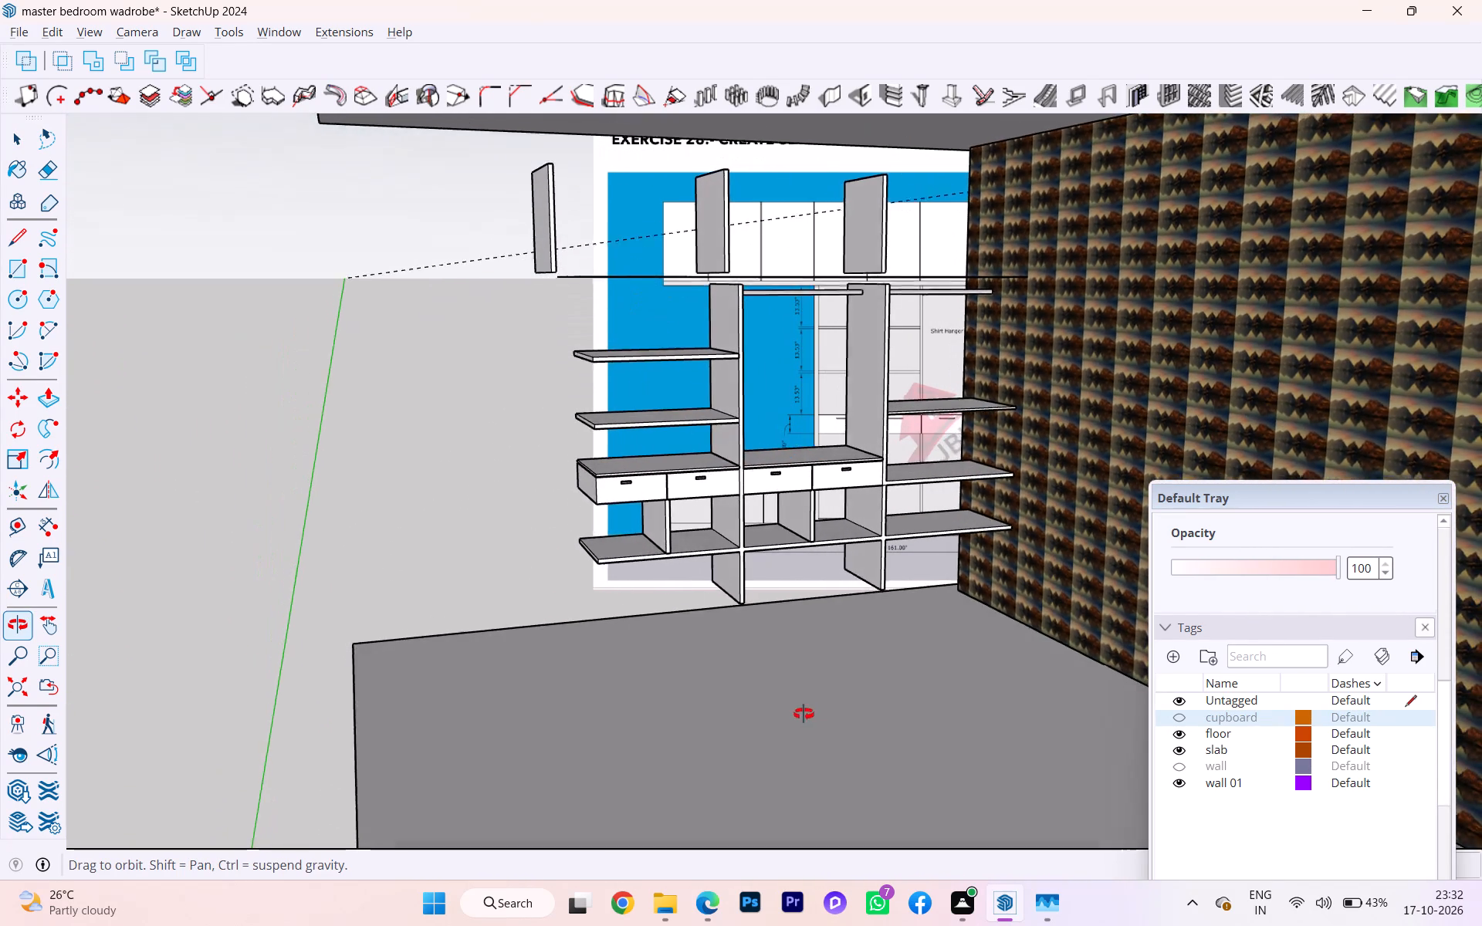
middle_click_drag(804, 714, 802, 735)
left_click_drag(522, 161, 542, 174)
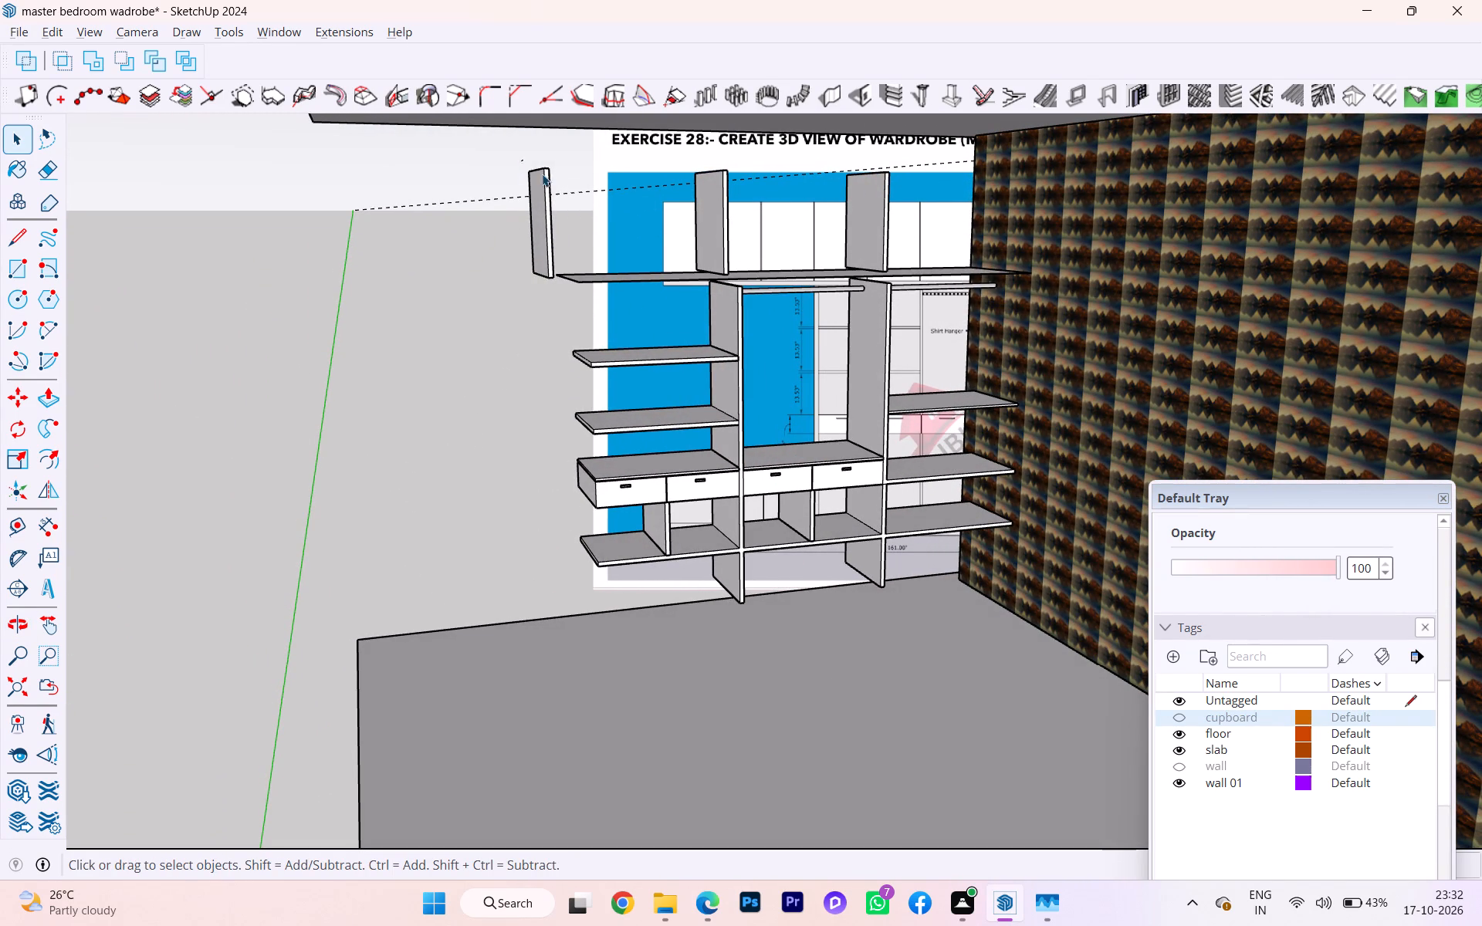
left_click_drag(542, 174, 1011, 667)
left_click_drag(994, 617, 628, 235, "ctrl")
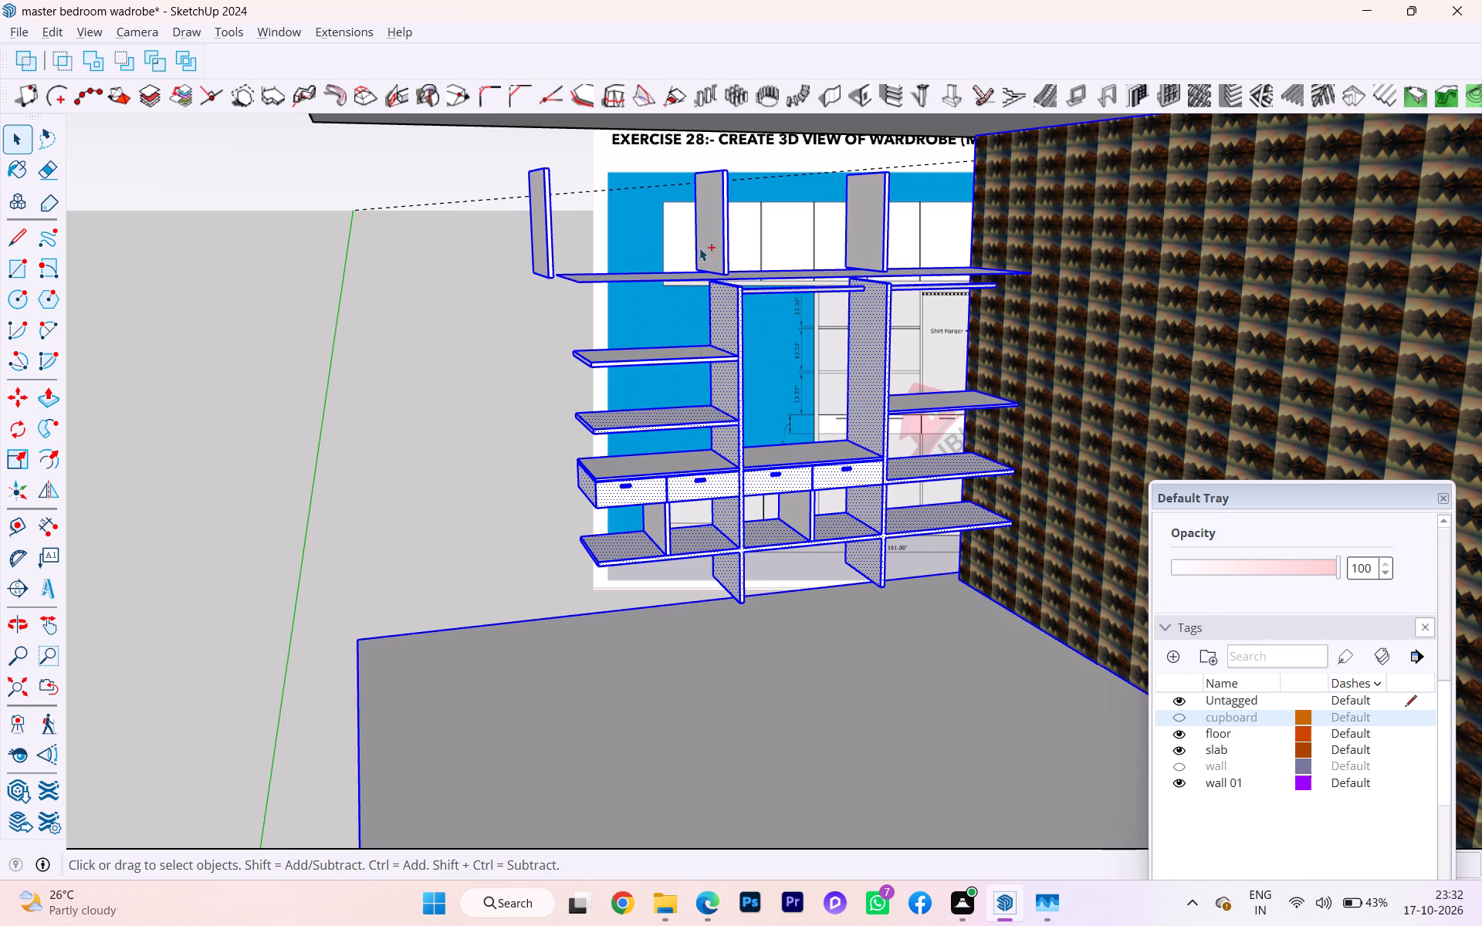
left_click(995, 598, "ctrl+shift")
left_click(924, 576, "ctrl+shift")
scroll(809, 433, "down", 2, "ctrl+shift")
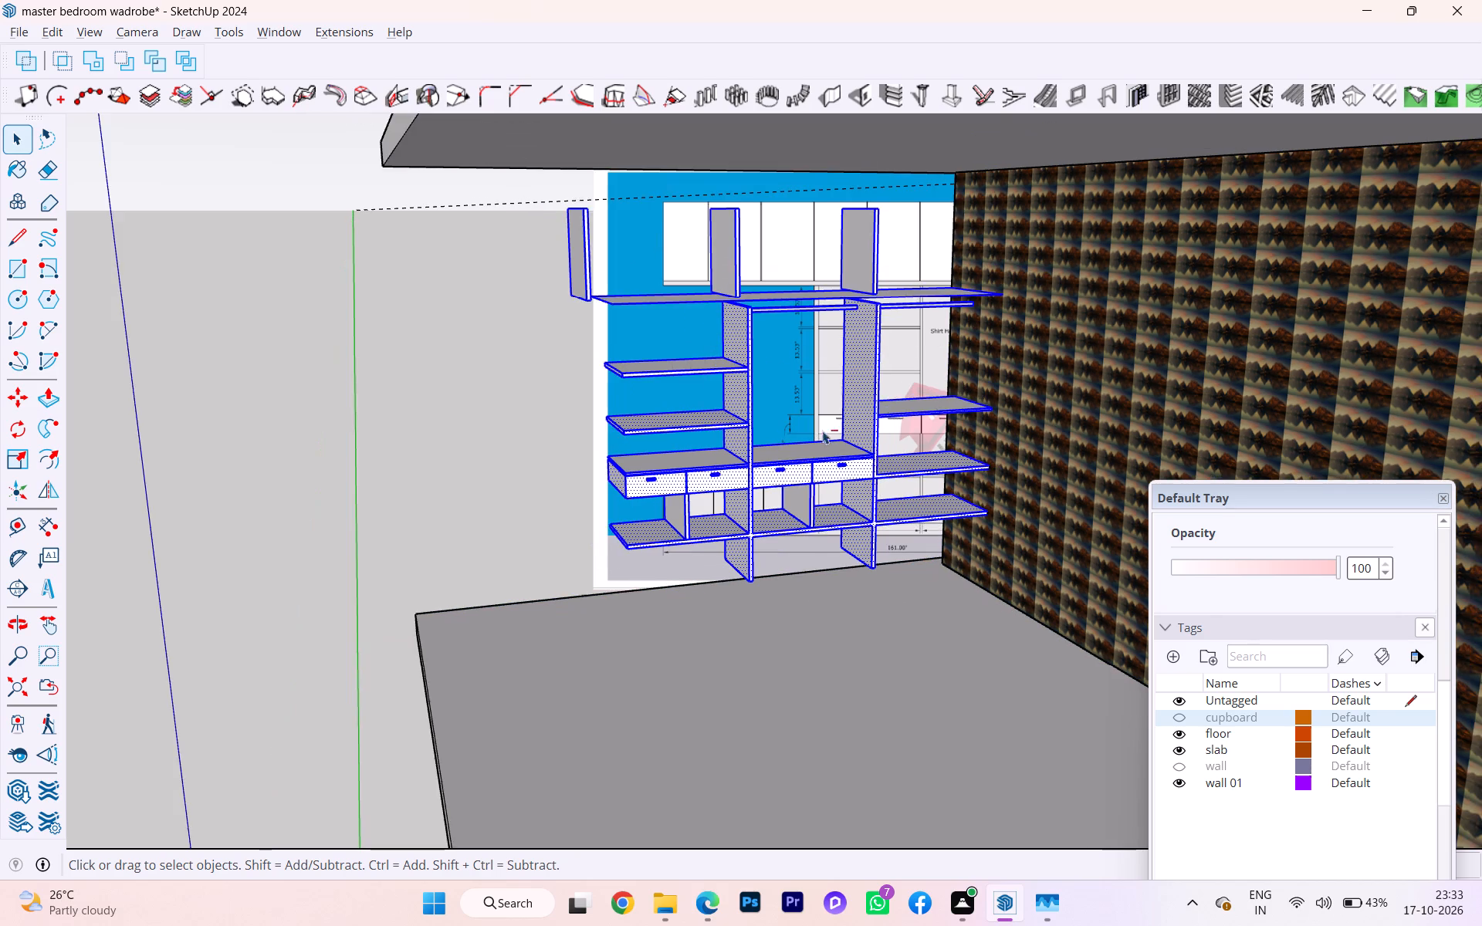
scroll(826, 426, "down", 2, "ctrl+shift")
middle_click_drag(858, 424, 759, 448, "ctrl+shift")
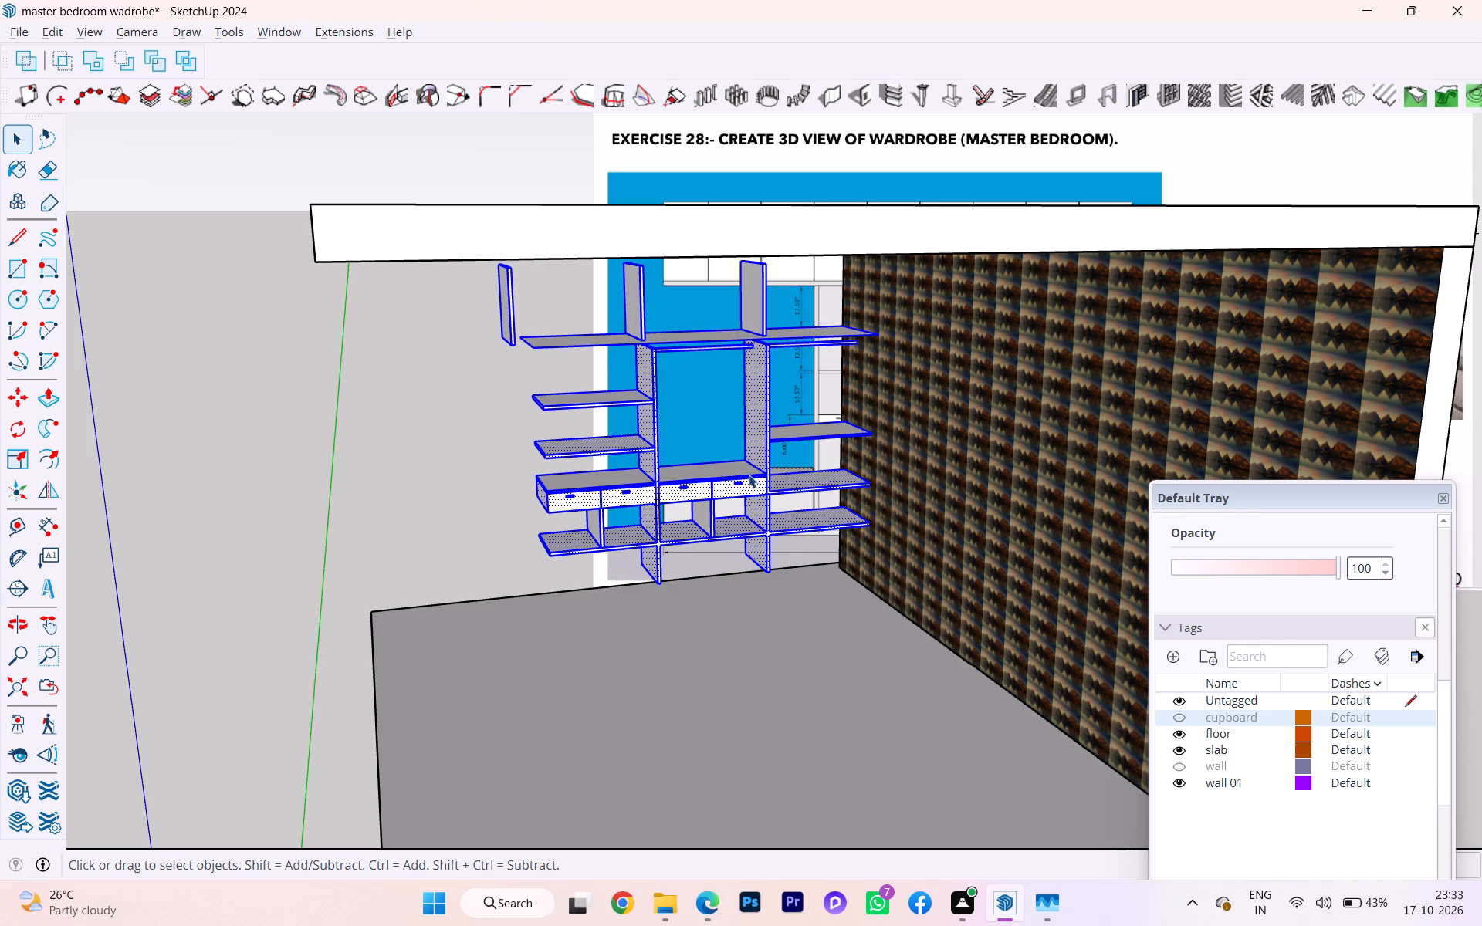
scroll(1253, 742, "down", 3)
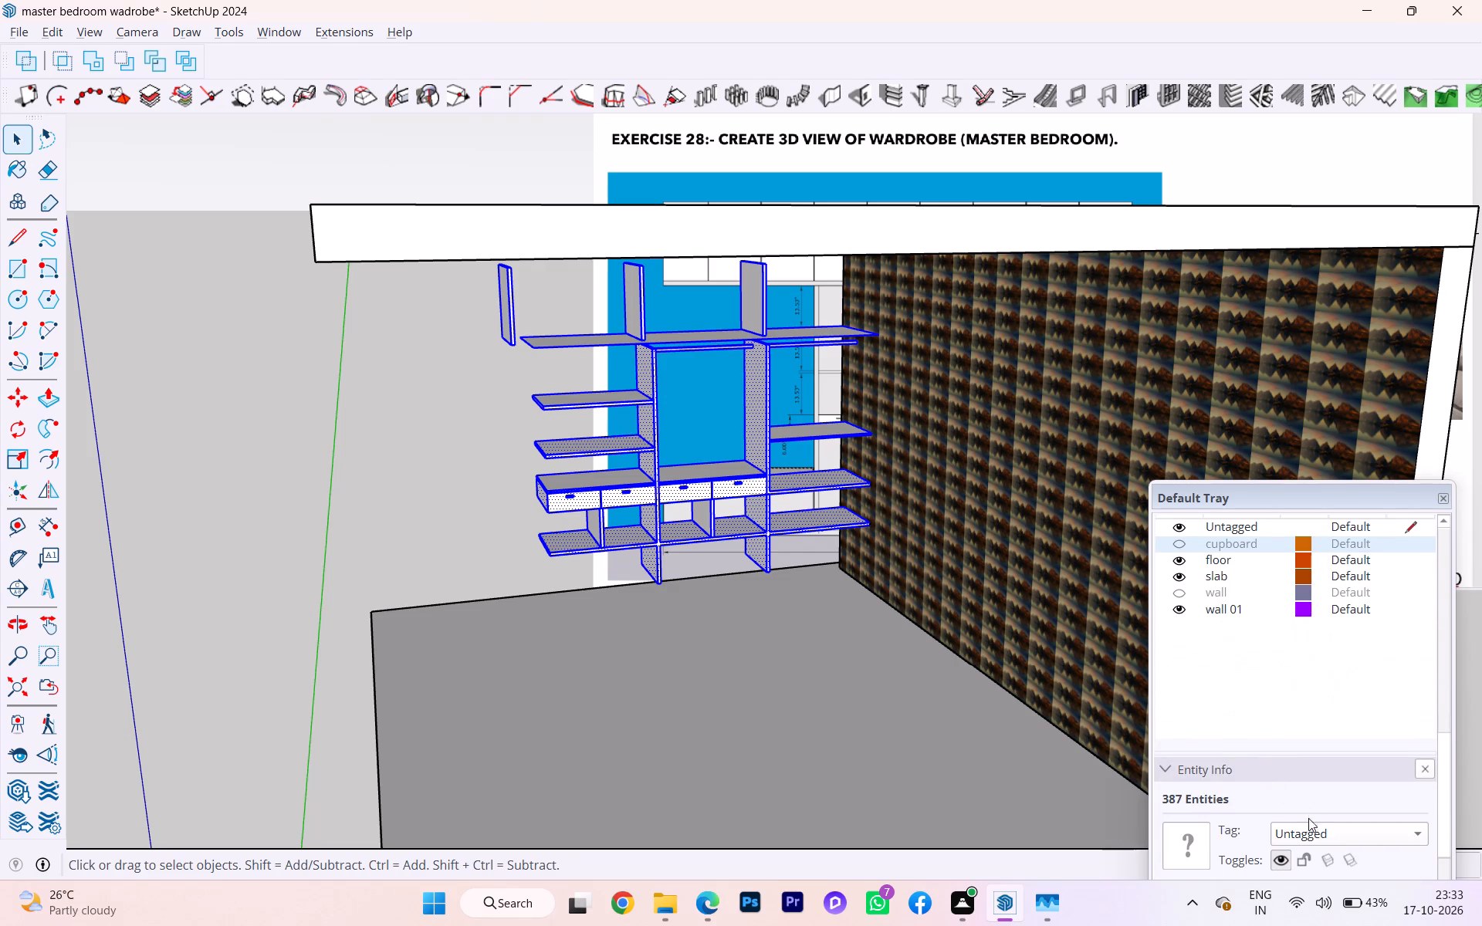
left_click(1304, 833)
left_click(1289, 819)
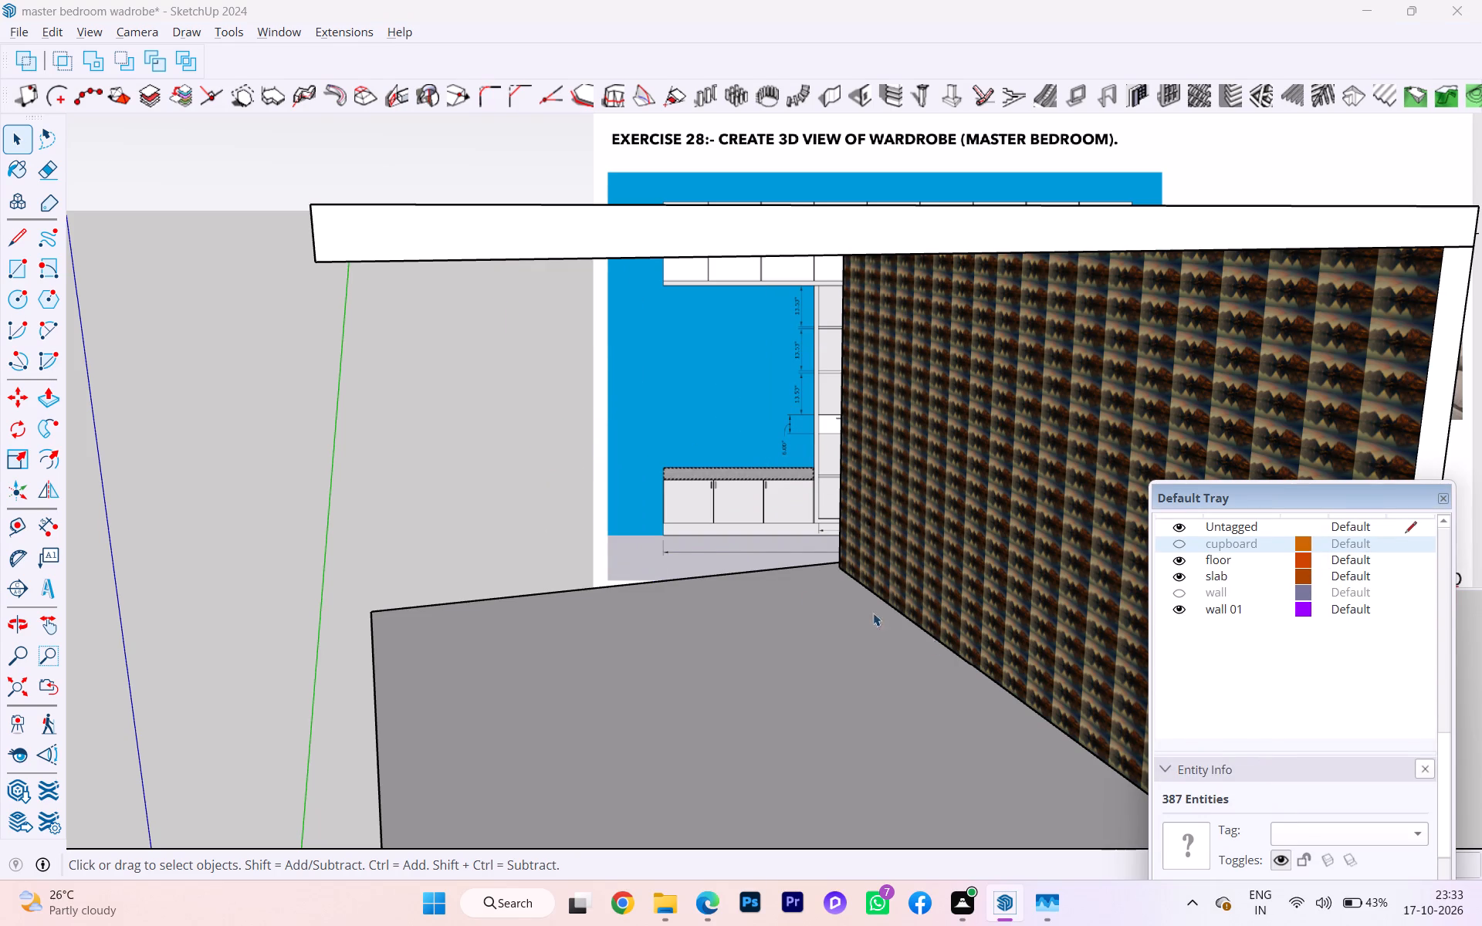
left_click(516, 478)
Start positioning the mountain-lake texture on the "wall 01" inner face and move its origin to the wall's lower inner corner.
scroll(621, 531, "down", 1)
middle_click_drag(642, 532, 1128, 544)
scroll(761, 465, "up", 3)
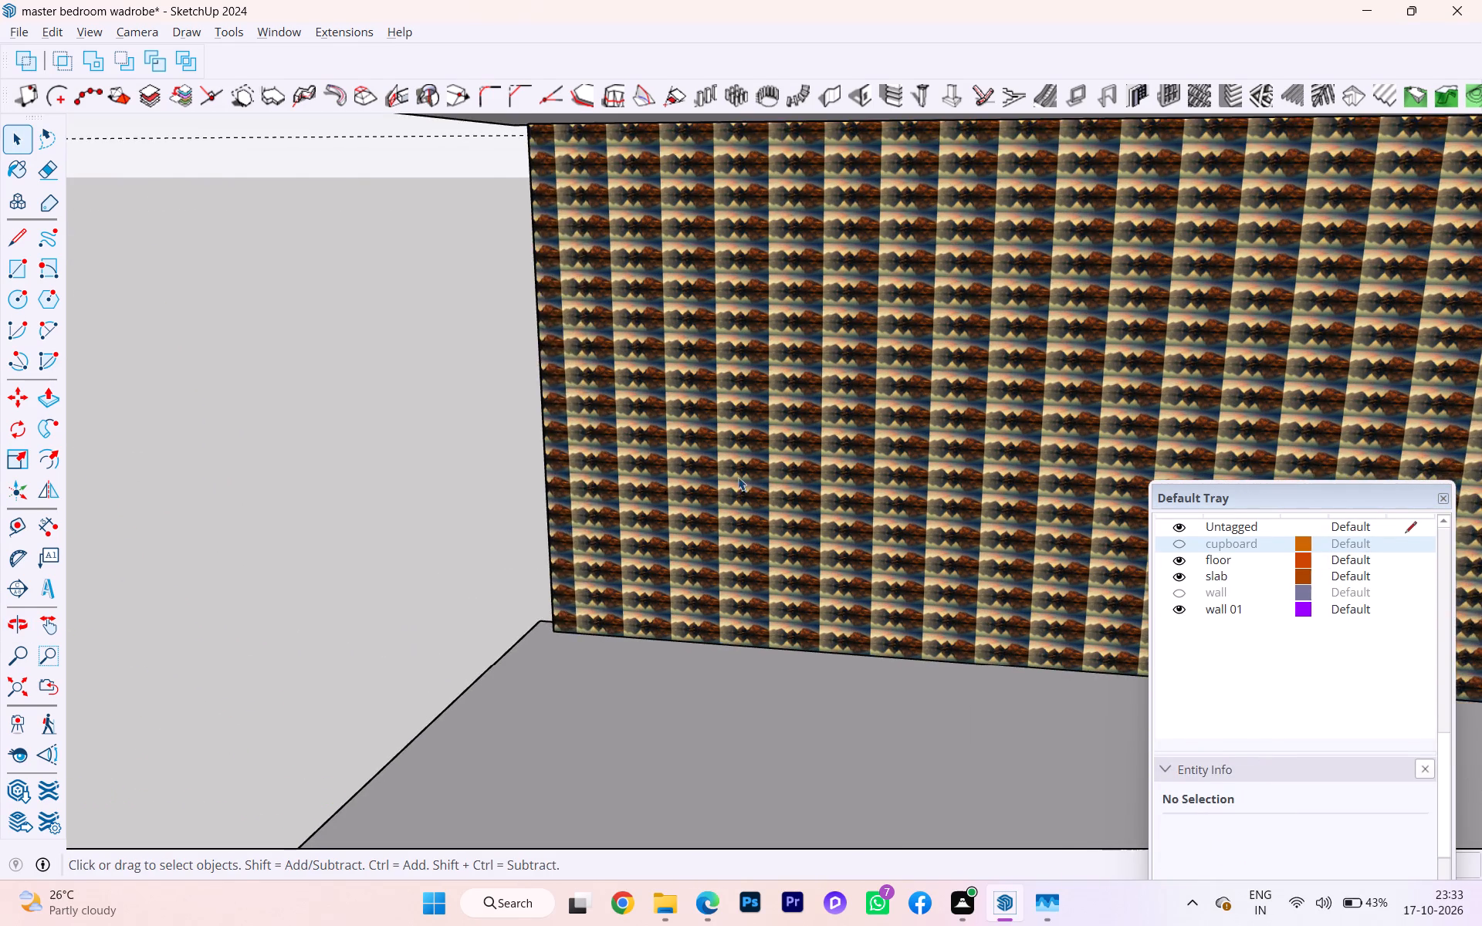
scroll(738, 477, "up", 2)
double_click(736, 485)
left_click(736, 485)
right_click(736, 485)
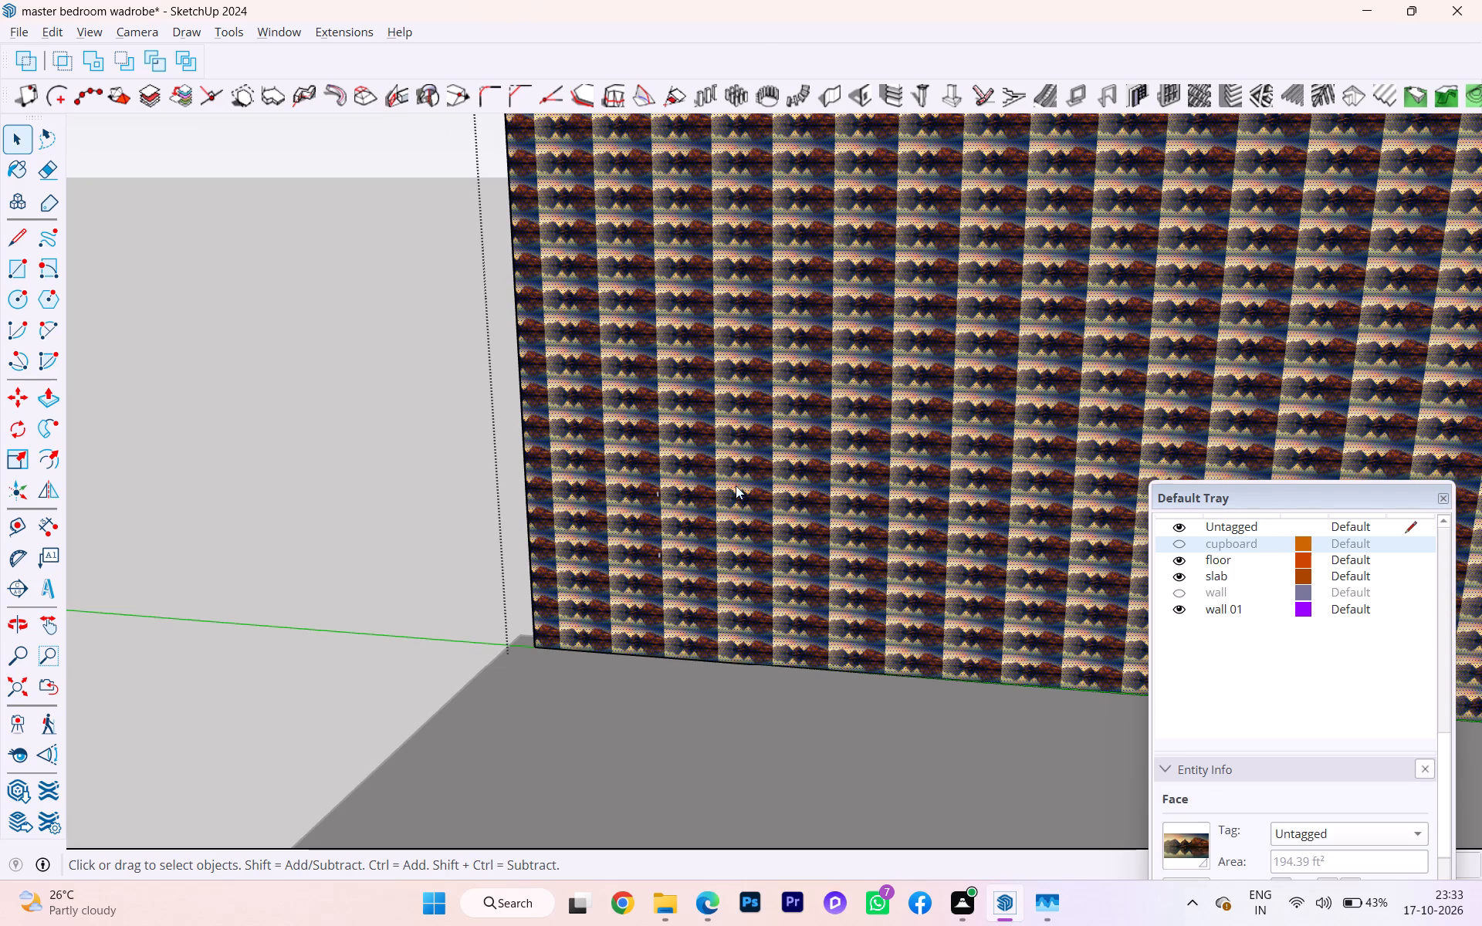
left_click(792, 323)
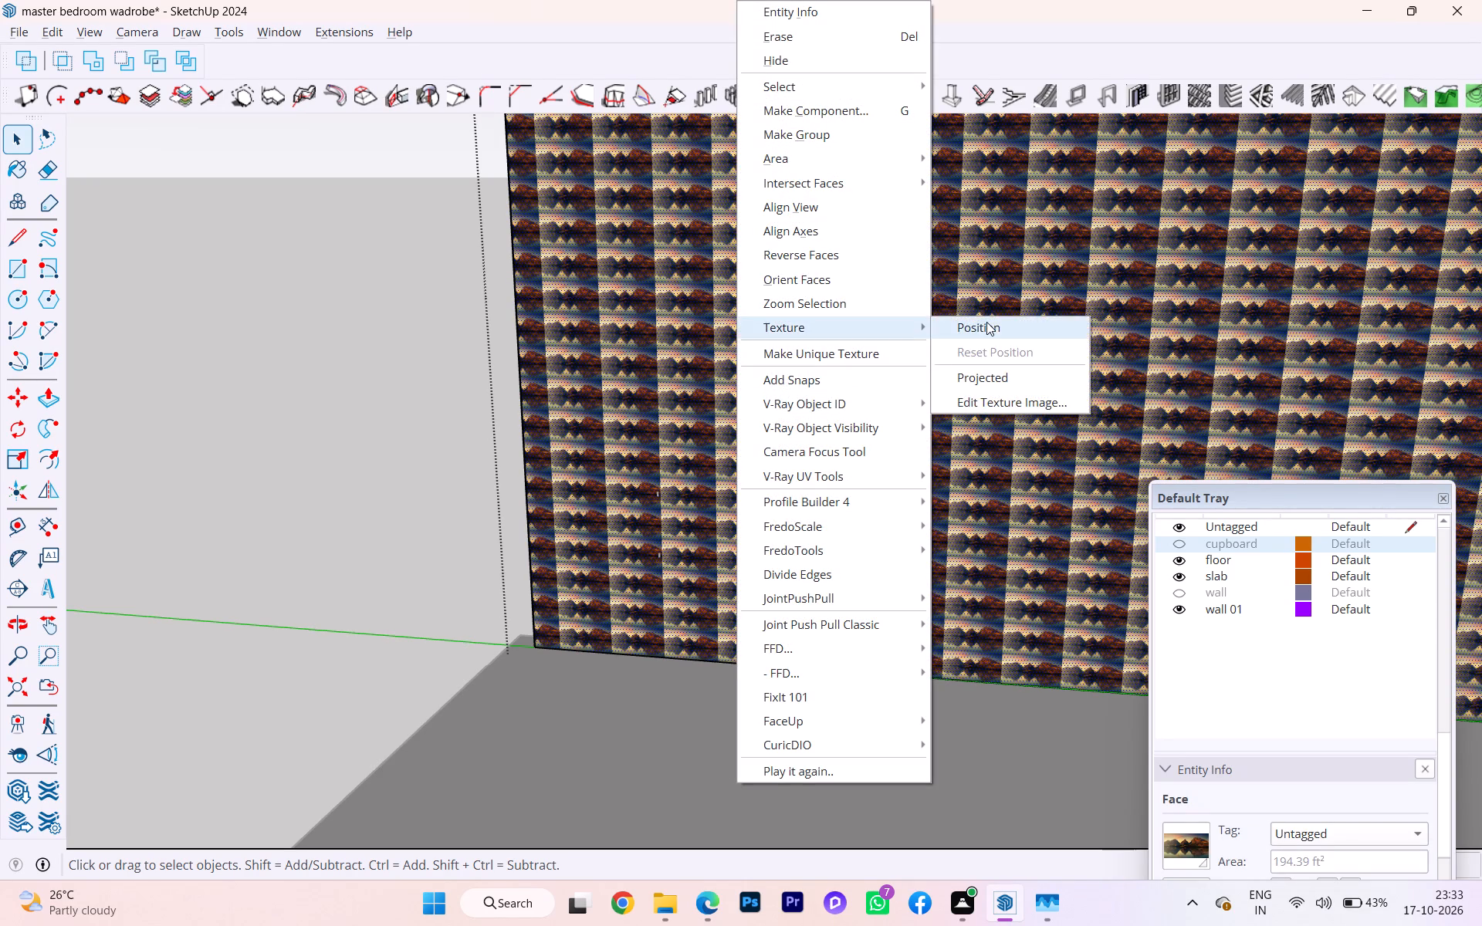
left_click(988, 324)
scroll(759, 455, "up", 2)
scroll(753, 459, "down", 5)
scroll(761, 509, "up", 3)
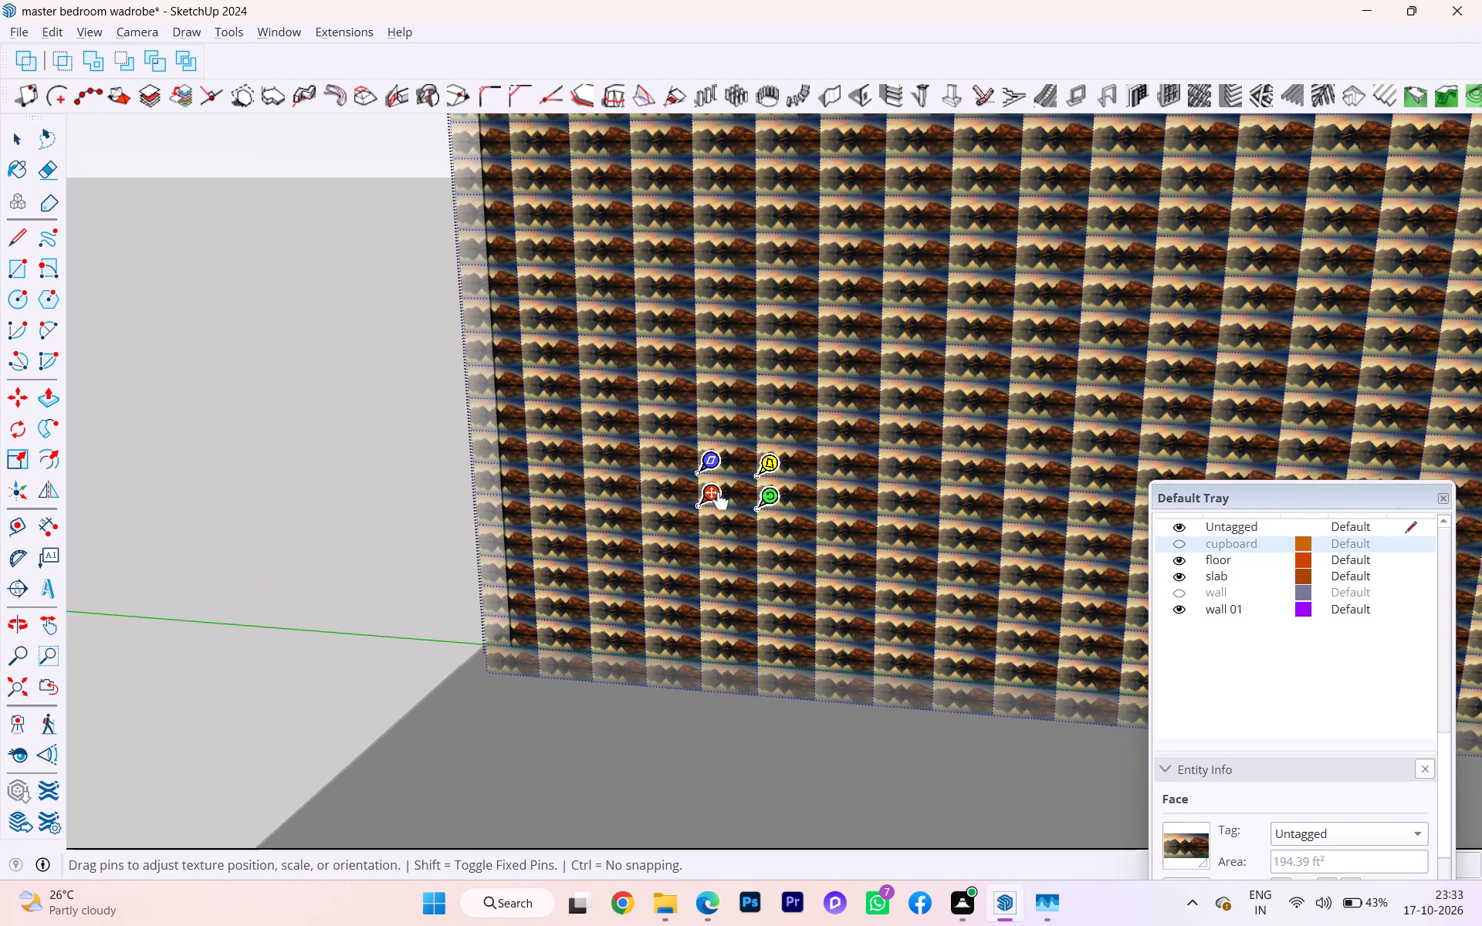
left_click_drag(709, 498, 540, 620)
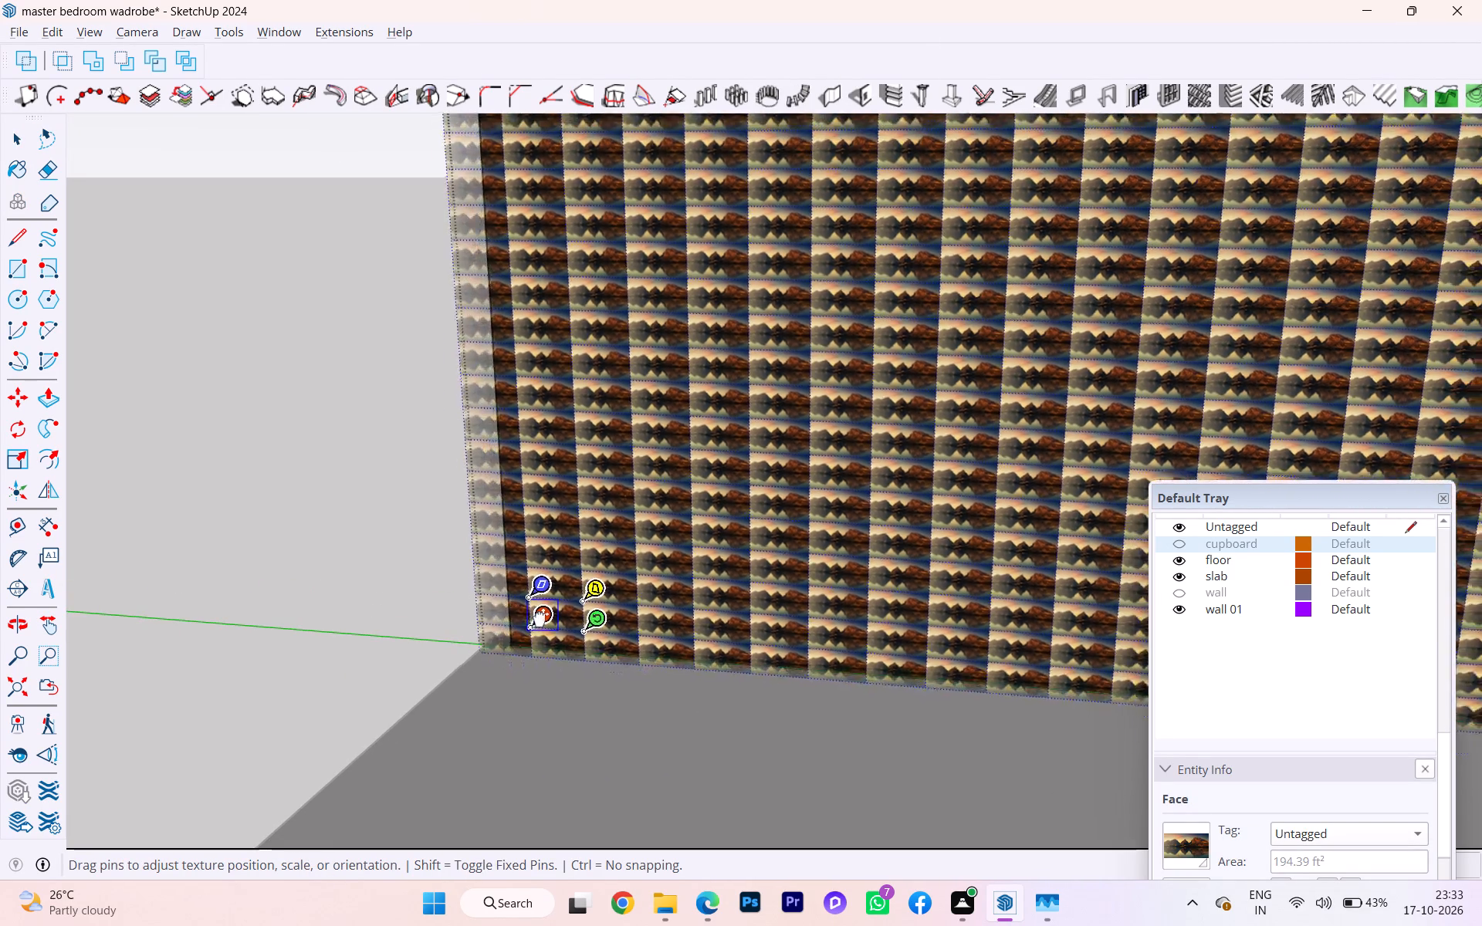
left_click_drag(540, 620, 518, 646)
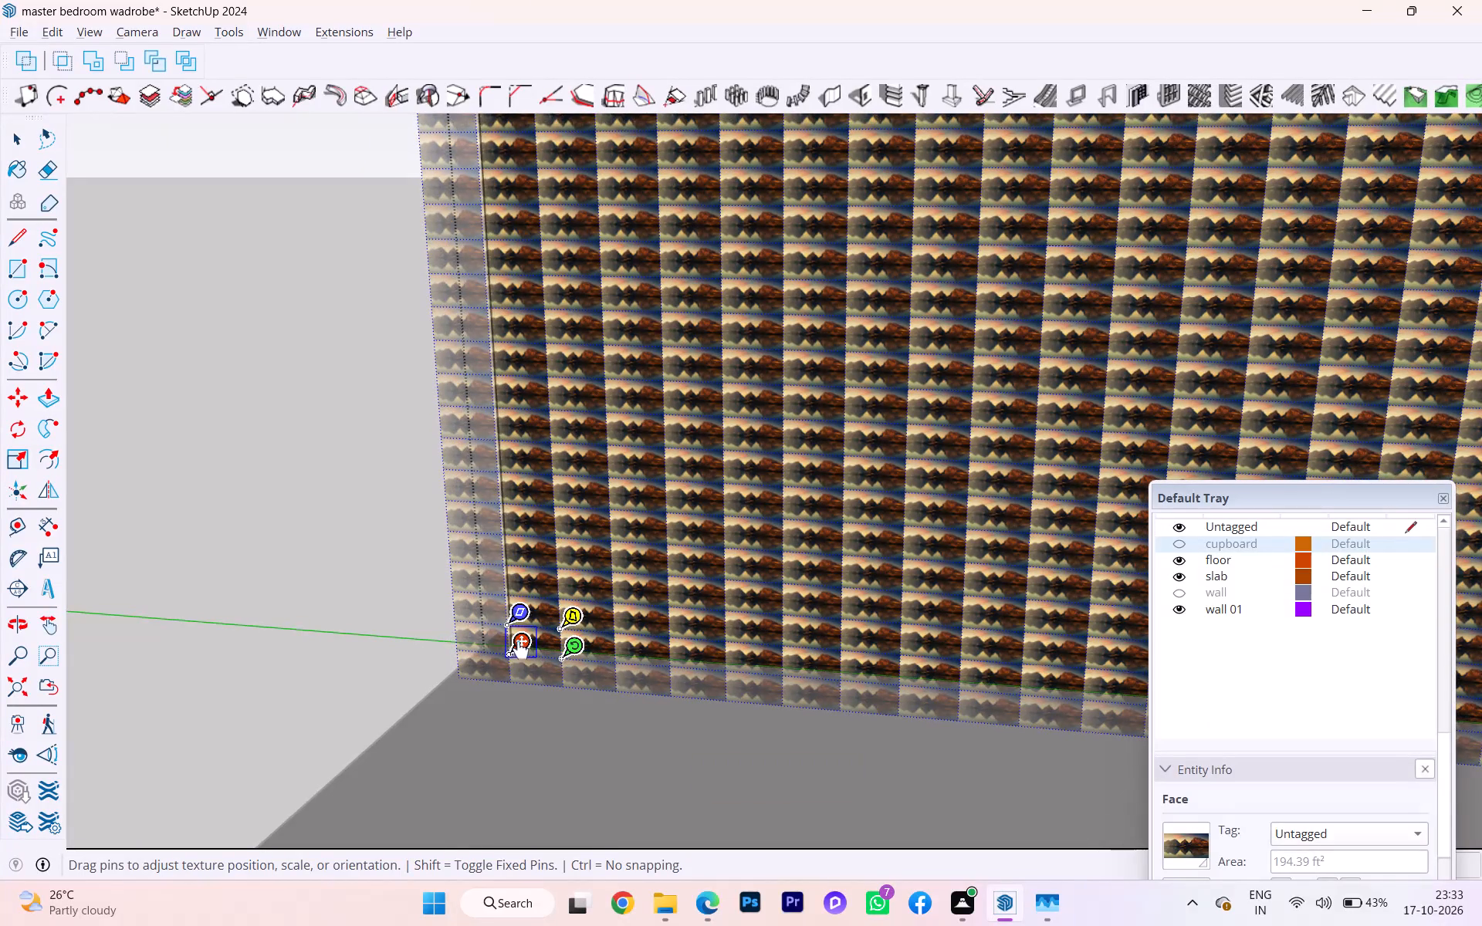
left_click_drag(522, 652, 526, 641)
Scale the mountain-lake texture until one image spans the wall's full width, apply the positioning and clear the selection.
left_click_drag(584, 645, 761, 639)
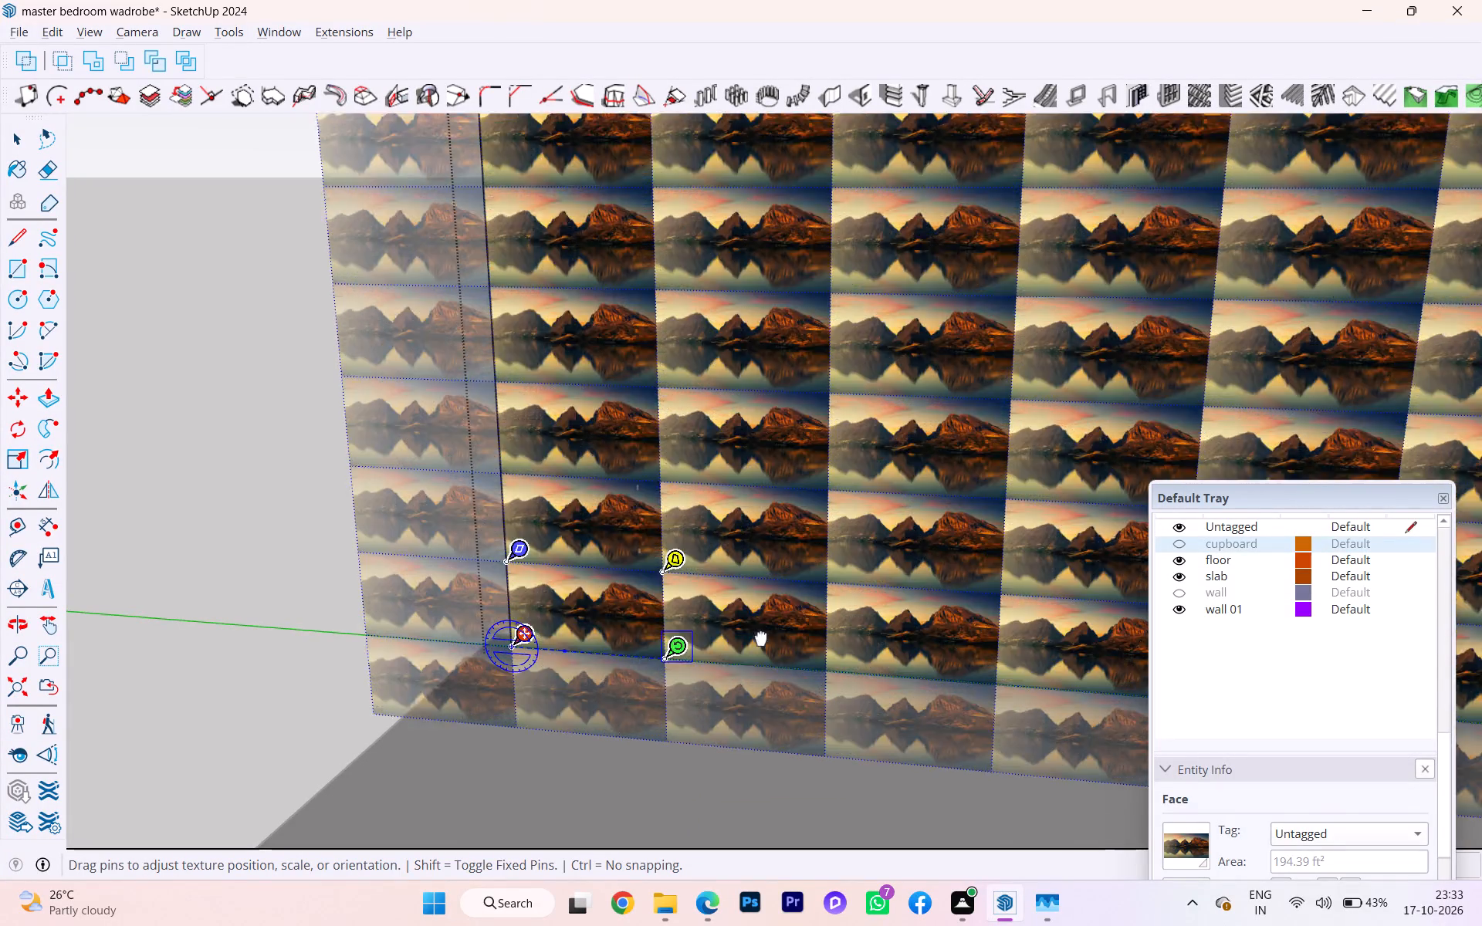
left_click_drag(761, 639, 919, 652)
scroll(394, 495, "down", 5)
scroll(356, 483, "up", 4)
scroll(356, 483, "down", 2)
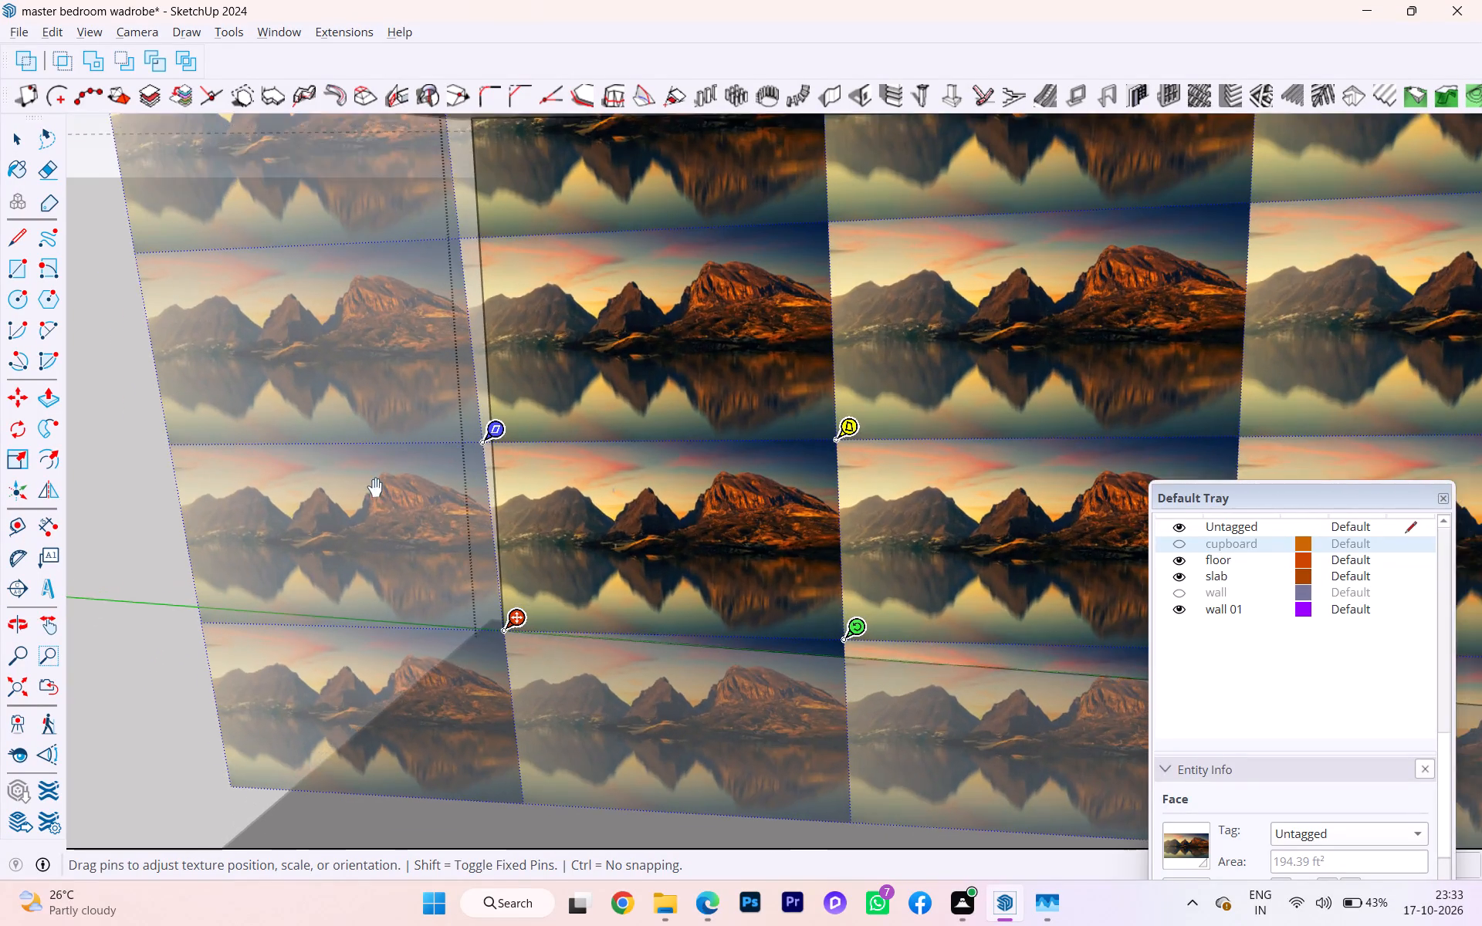
scroll(375, 488, "down", 1)
scroll(375, 488, "up", 1)
scroll(375, 488, "down", 2)
scroll(293, 441, "up", 1)
scroll(293, 441, "down", 1)
scroll(293, 441, "up", 1)
scroll(293, 441, "down", 1)
scroll(293, 441, "up", 2)
scroll(364, 485, "down", 3)
scroll(394, 514, "up", 1)
scroll(398, 517, "down", 2)
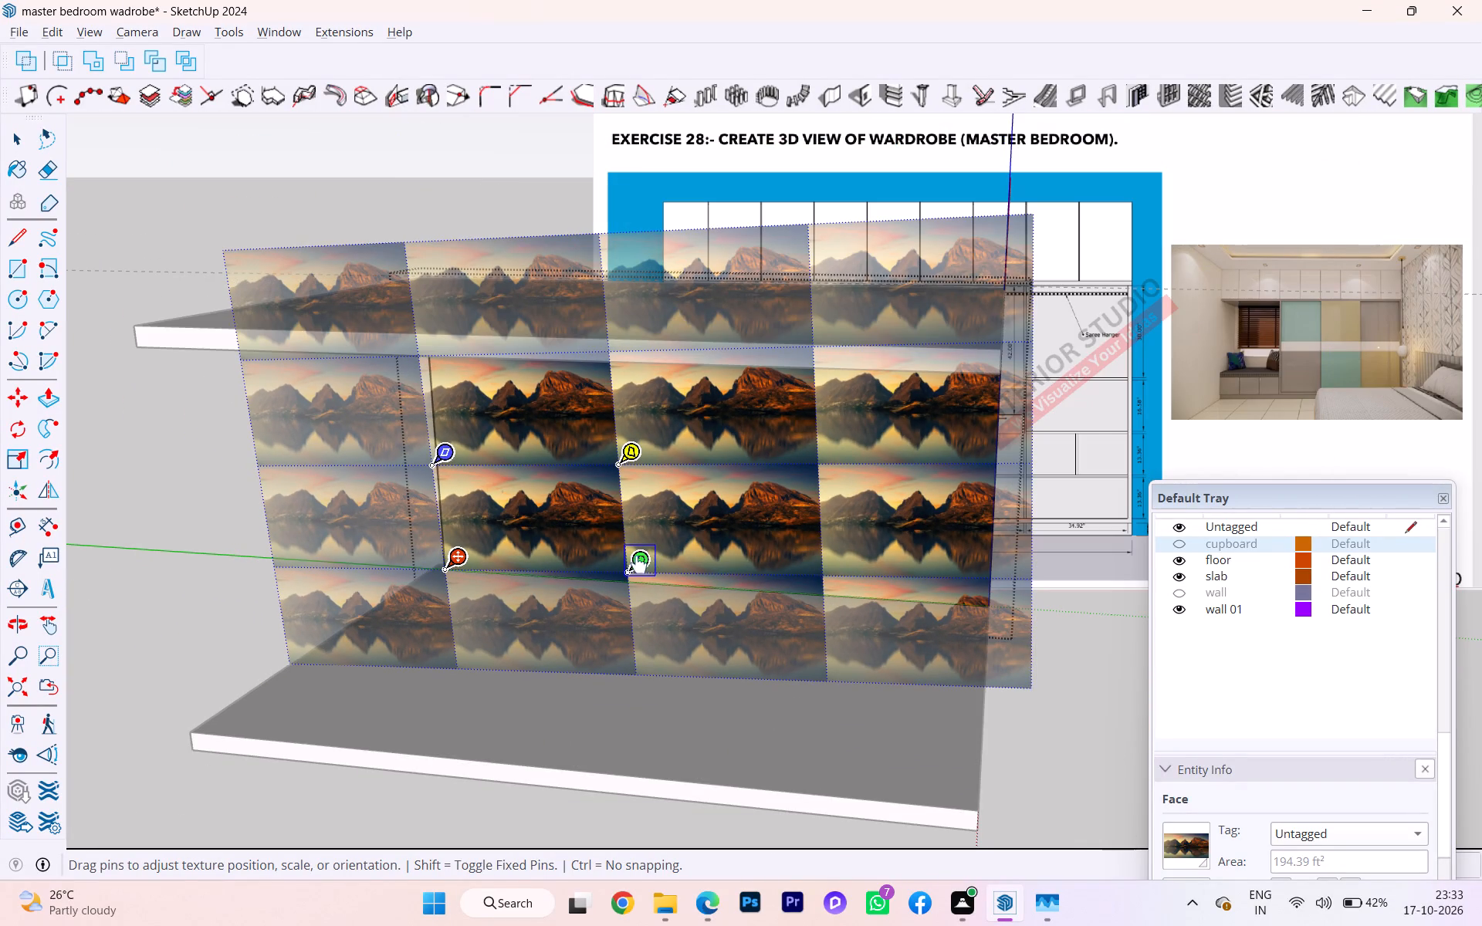
left_click_drag(640, 566, 1000, 602)
left_click(1000, 602)
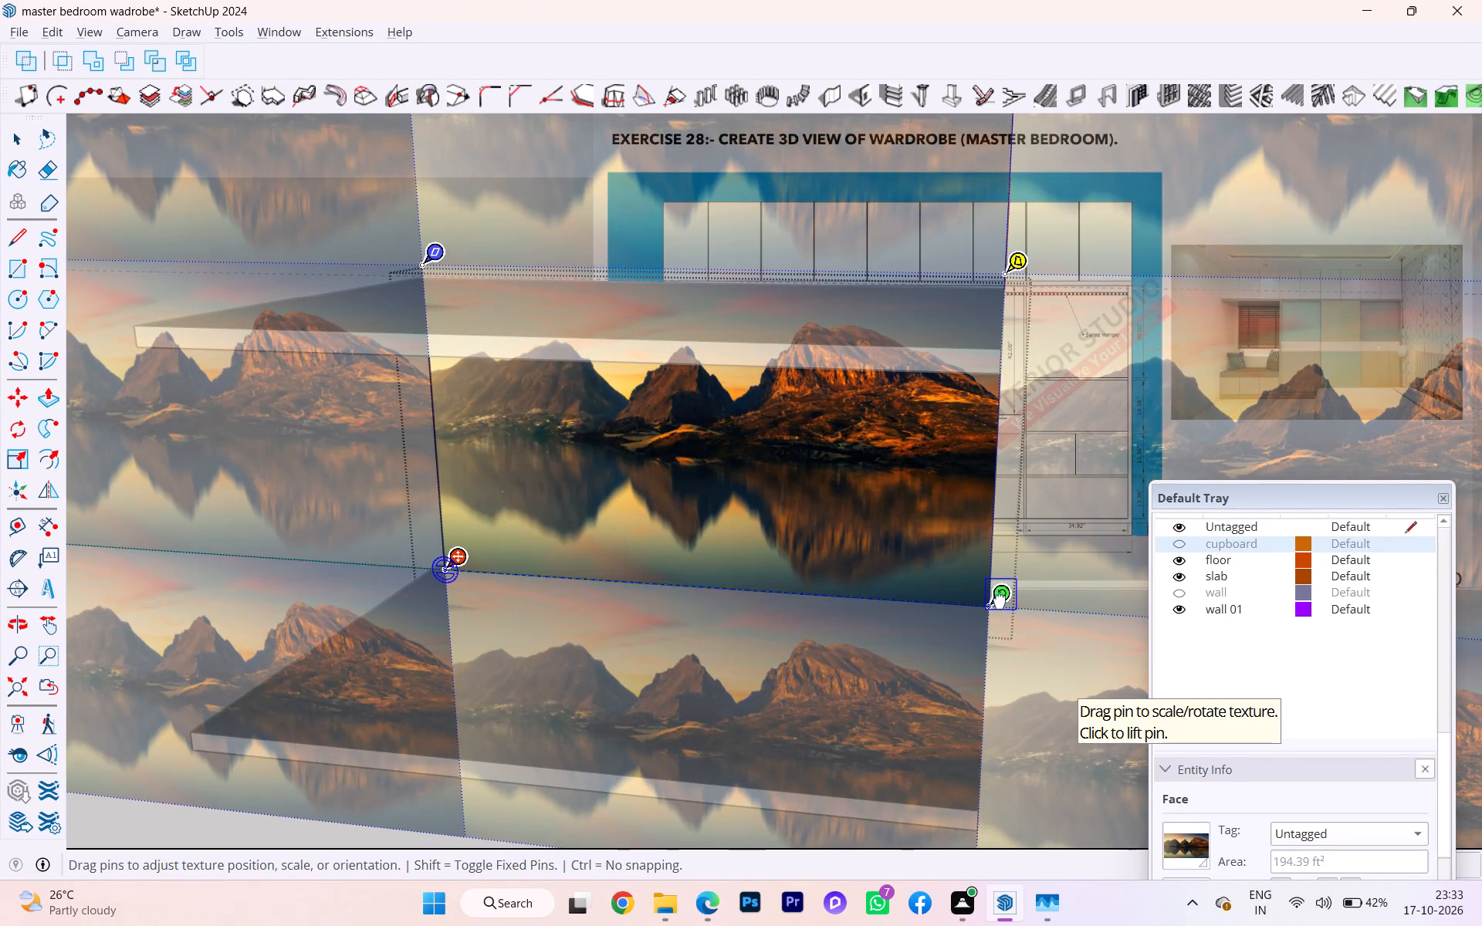
scroll(634, 529, "down", 2)
scroll(634, 529, "up", 2)
scroll(634, 529, "down", 5)
scroll(648, 541, "up", 1)
scroll(648, 541, "down", 4)
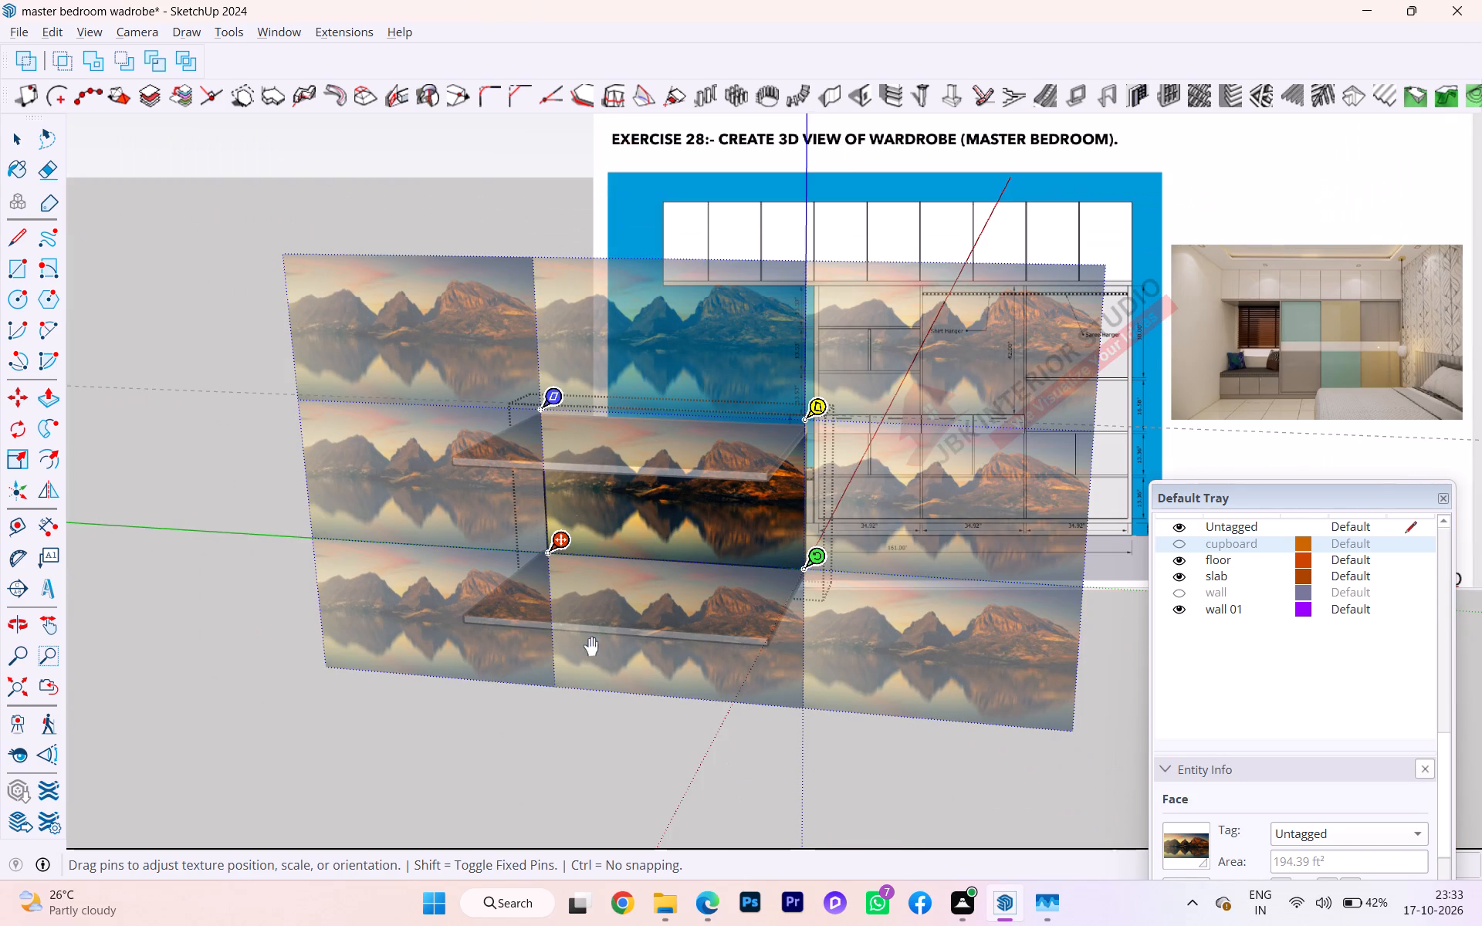
left_click(497, 730)
scroll(673, 574, "up", 9)
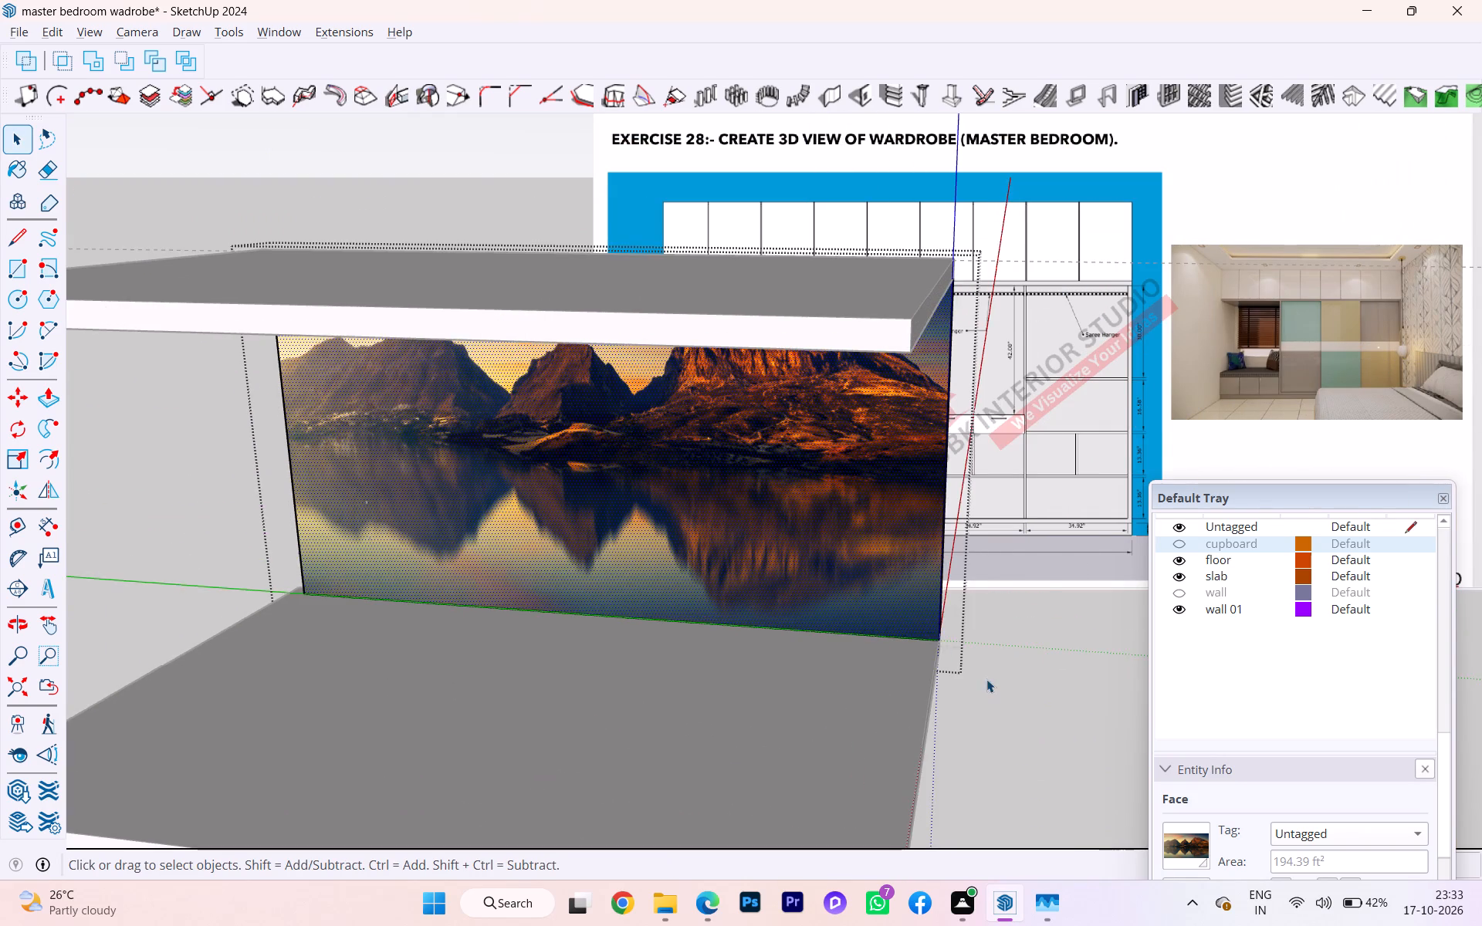
left_click(987, 680)
Replace the wall material's texture image with the sunlit meadow and trees photo from Downloads, and clear the selection.
scroll(984, 630, "down", 1)
middle_click_drag(984, 630, 611, 590)
scroll(802, 499, "up", 2)
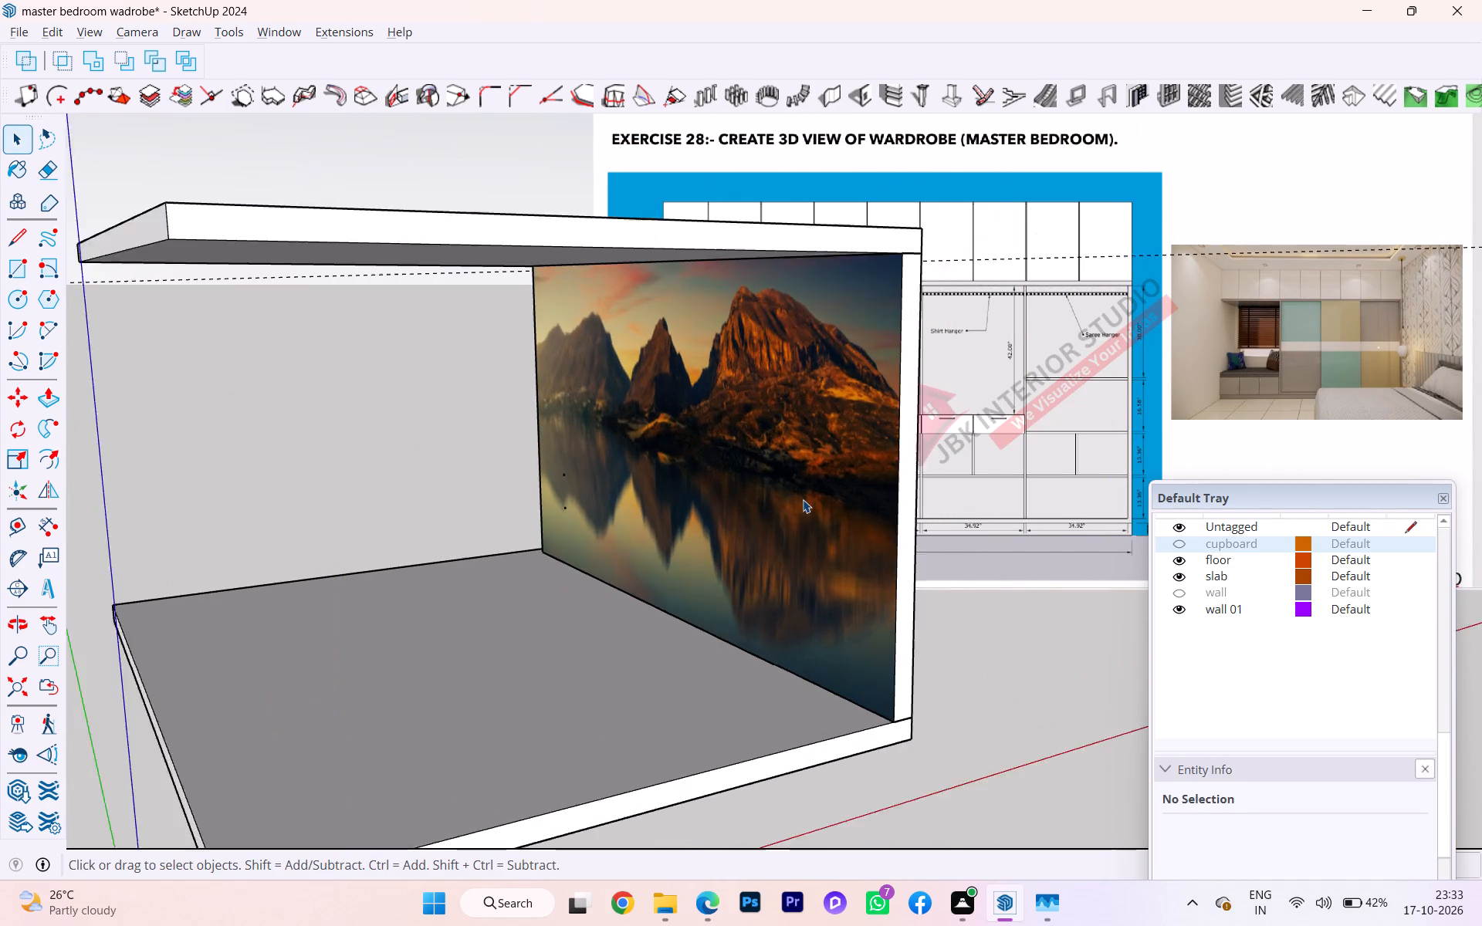
scroll(803, 499, "up", 3)
middle_click_drag(809, 532, 906, 517)
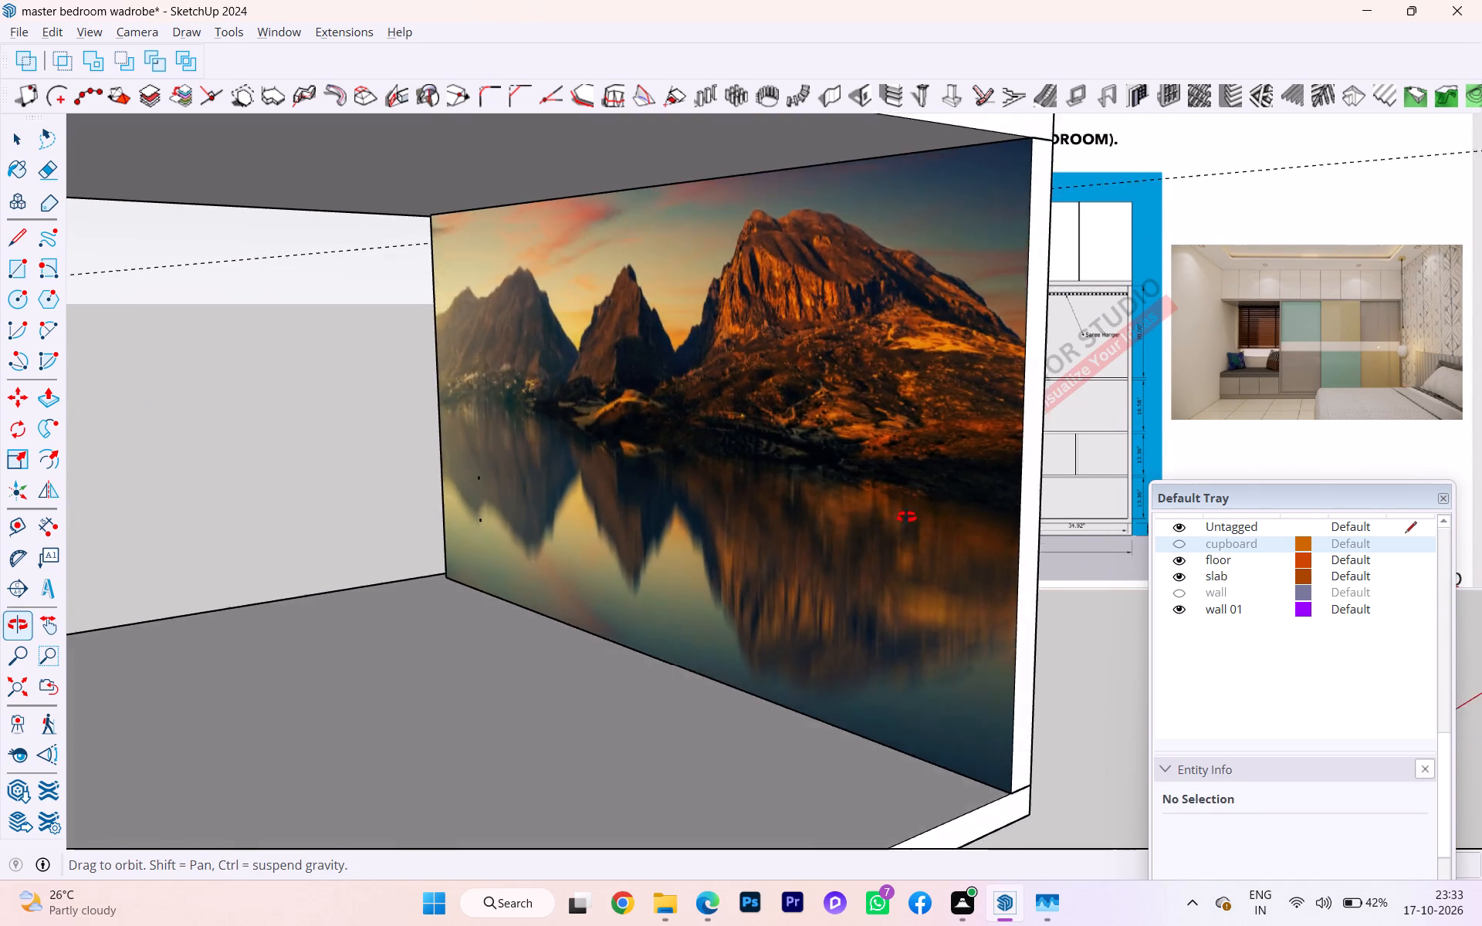
middle_click_drag(906, 517, 977, 495)
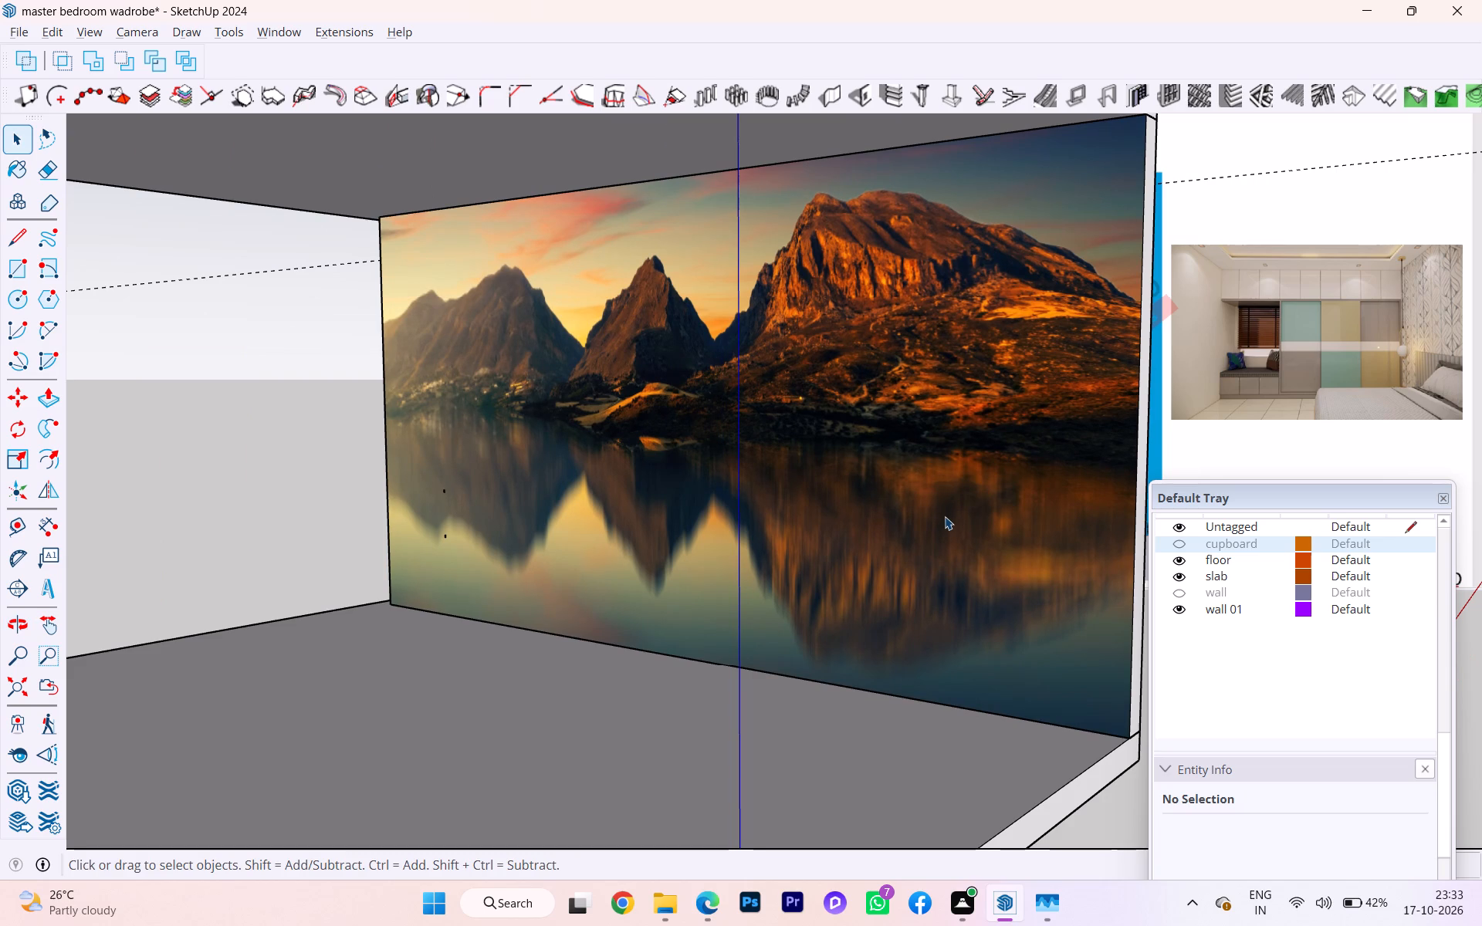
left_click(945, 516)
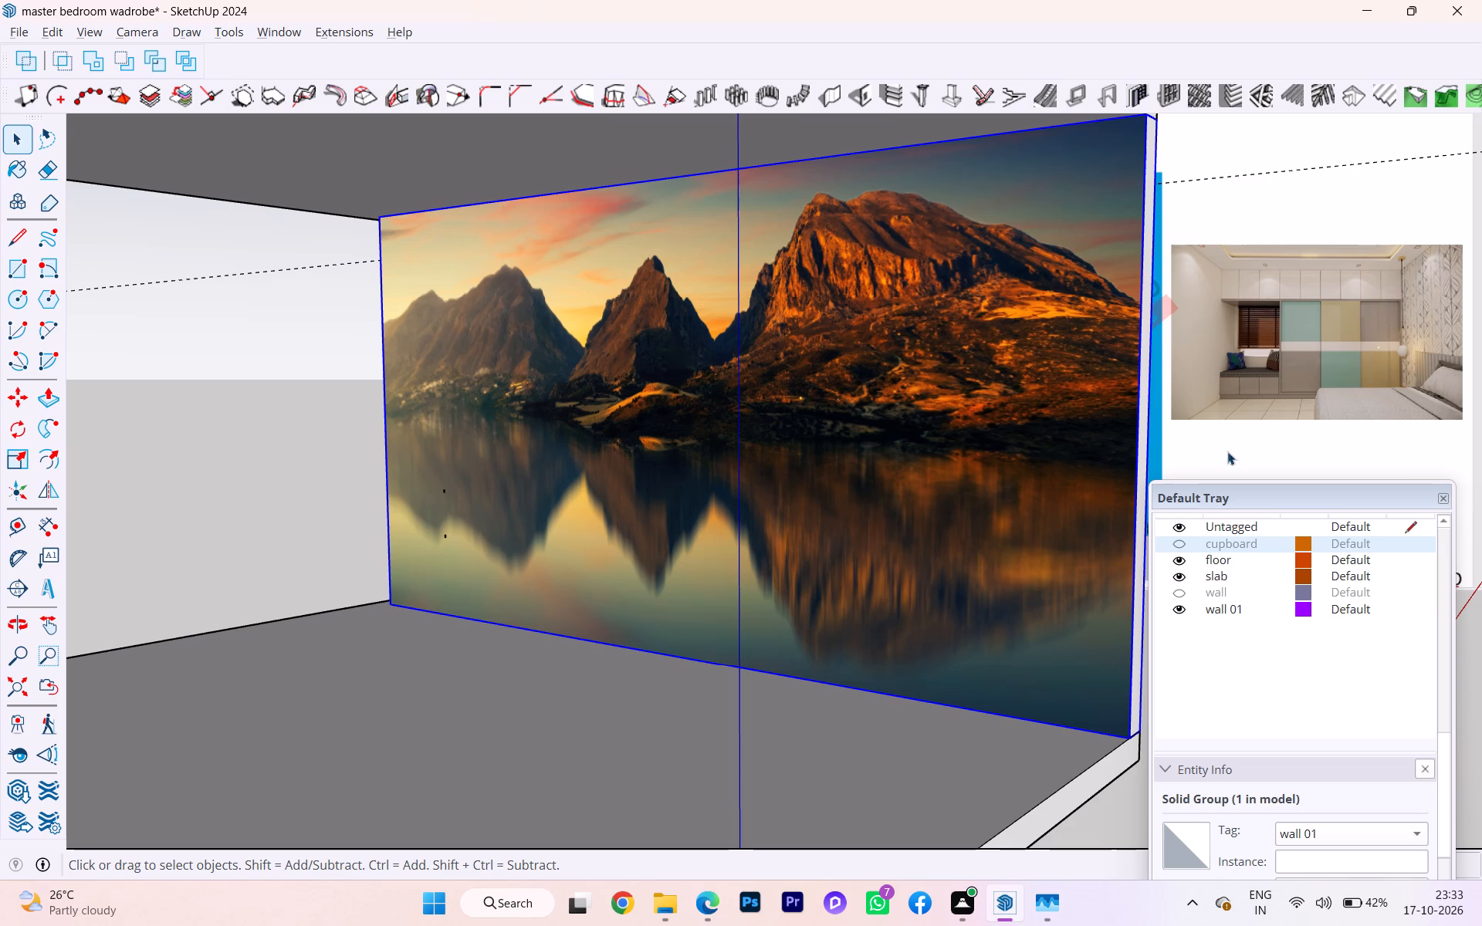
scroll(1256, 705, "up", 8)
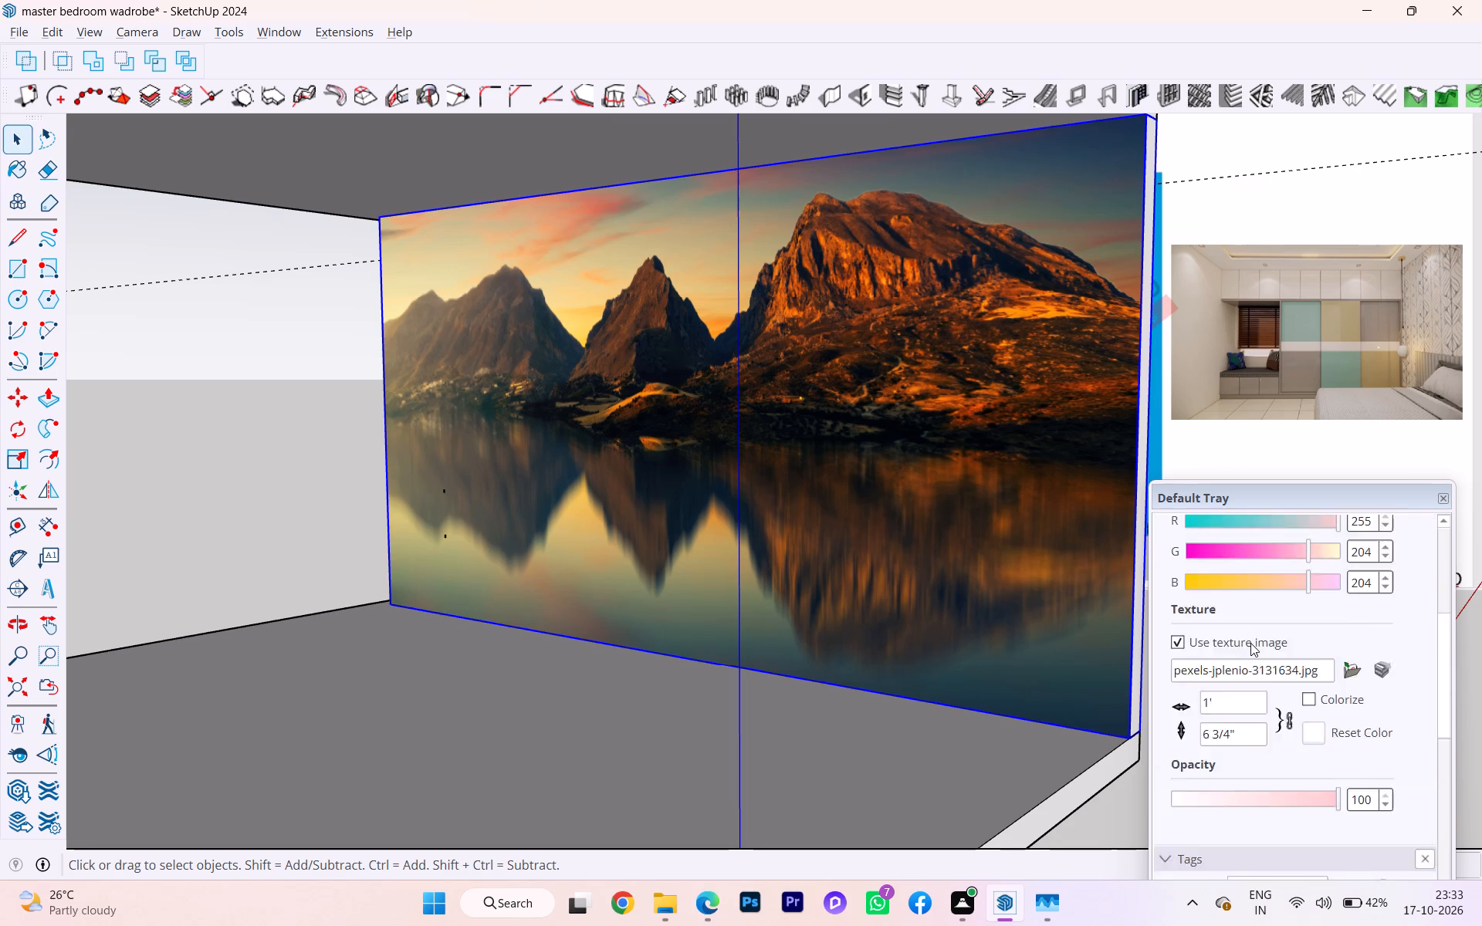
scroll(1253, 617, "up", 3)
scroll(1287, 687, "down", 2)
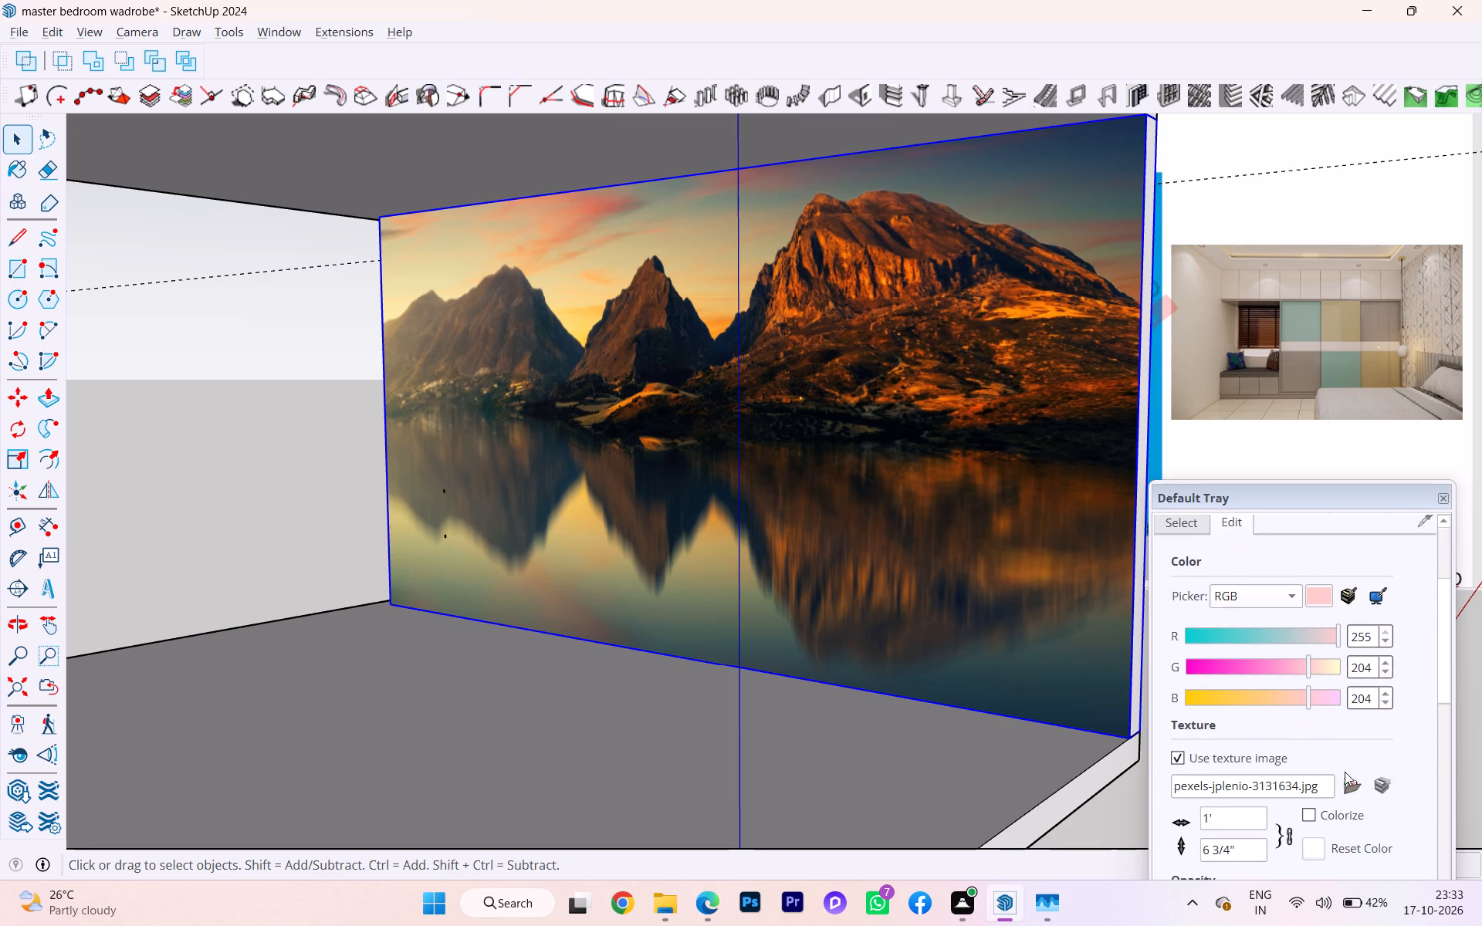
left_click(1351, 786)
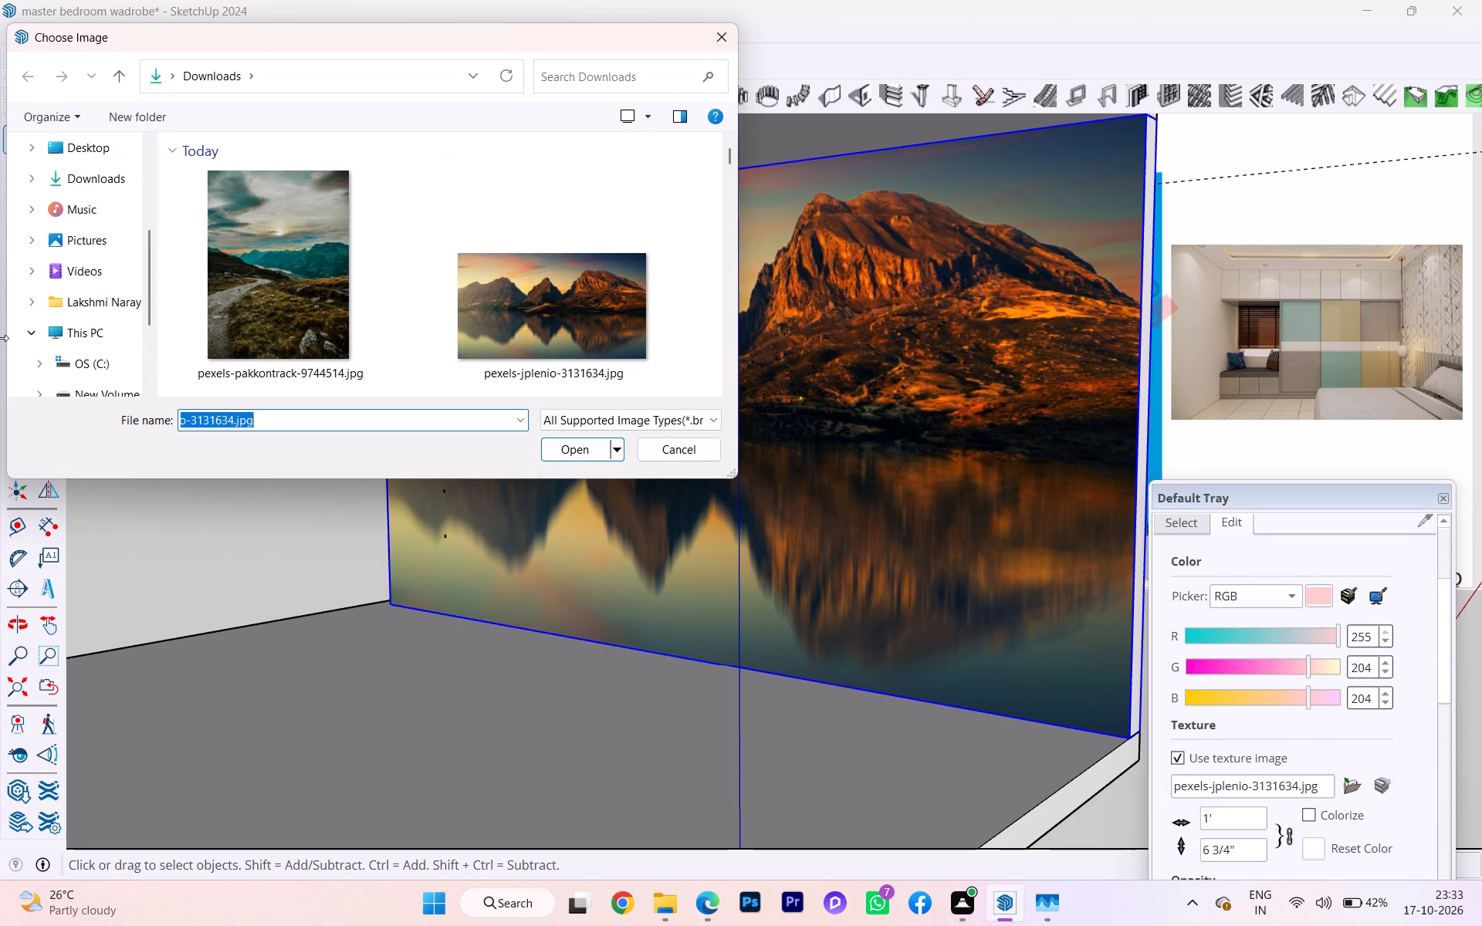
scroll(611, 277, "down", 2)
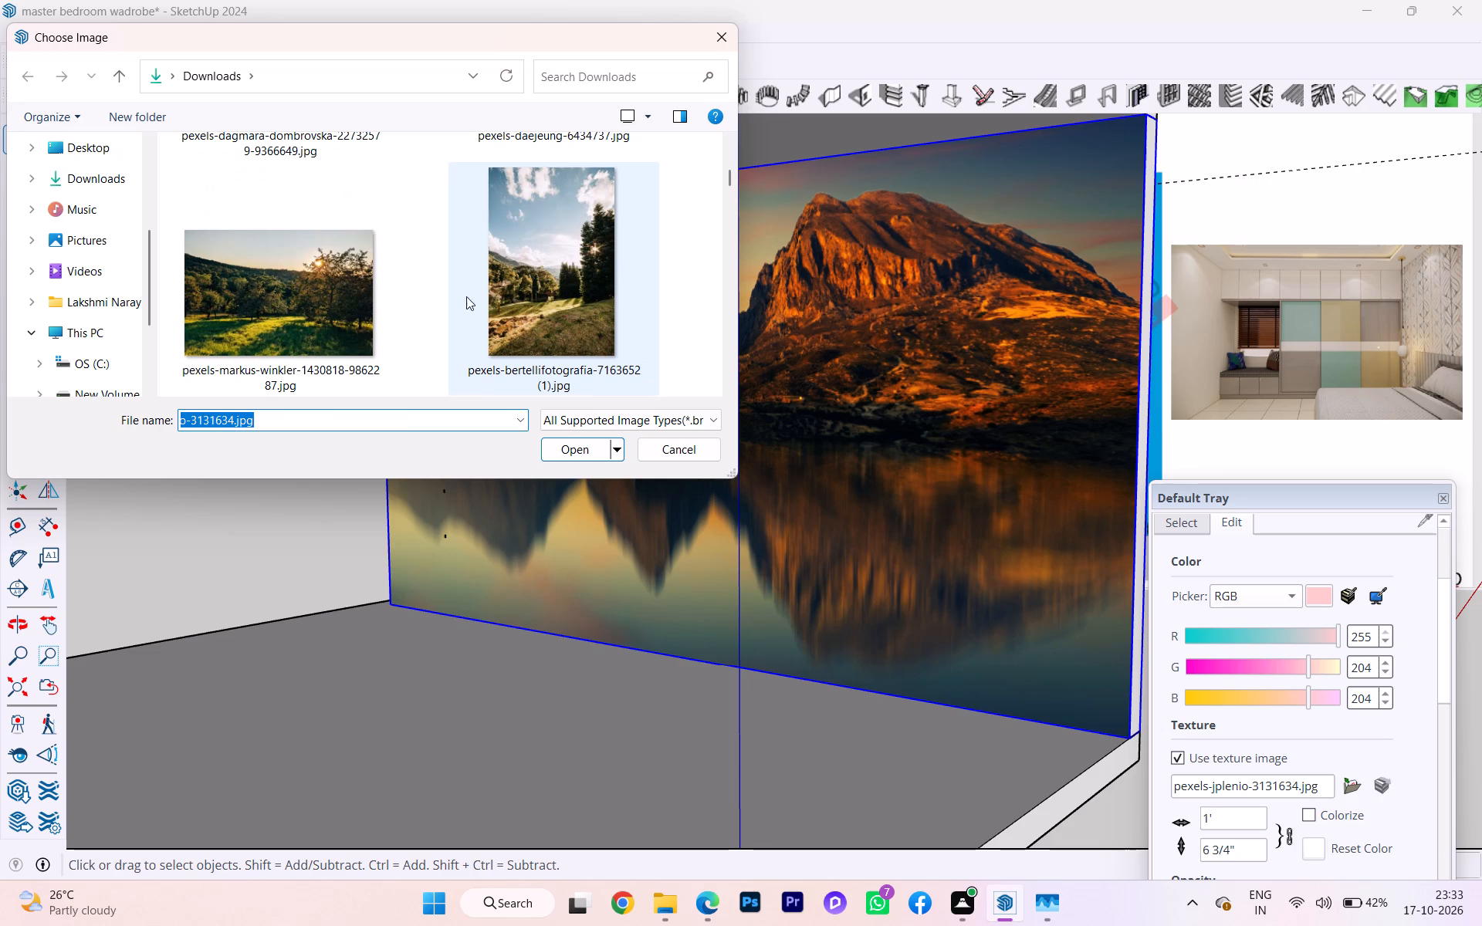
left_click(323, 316)
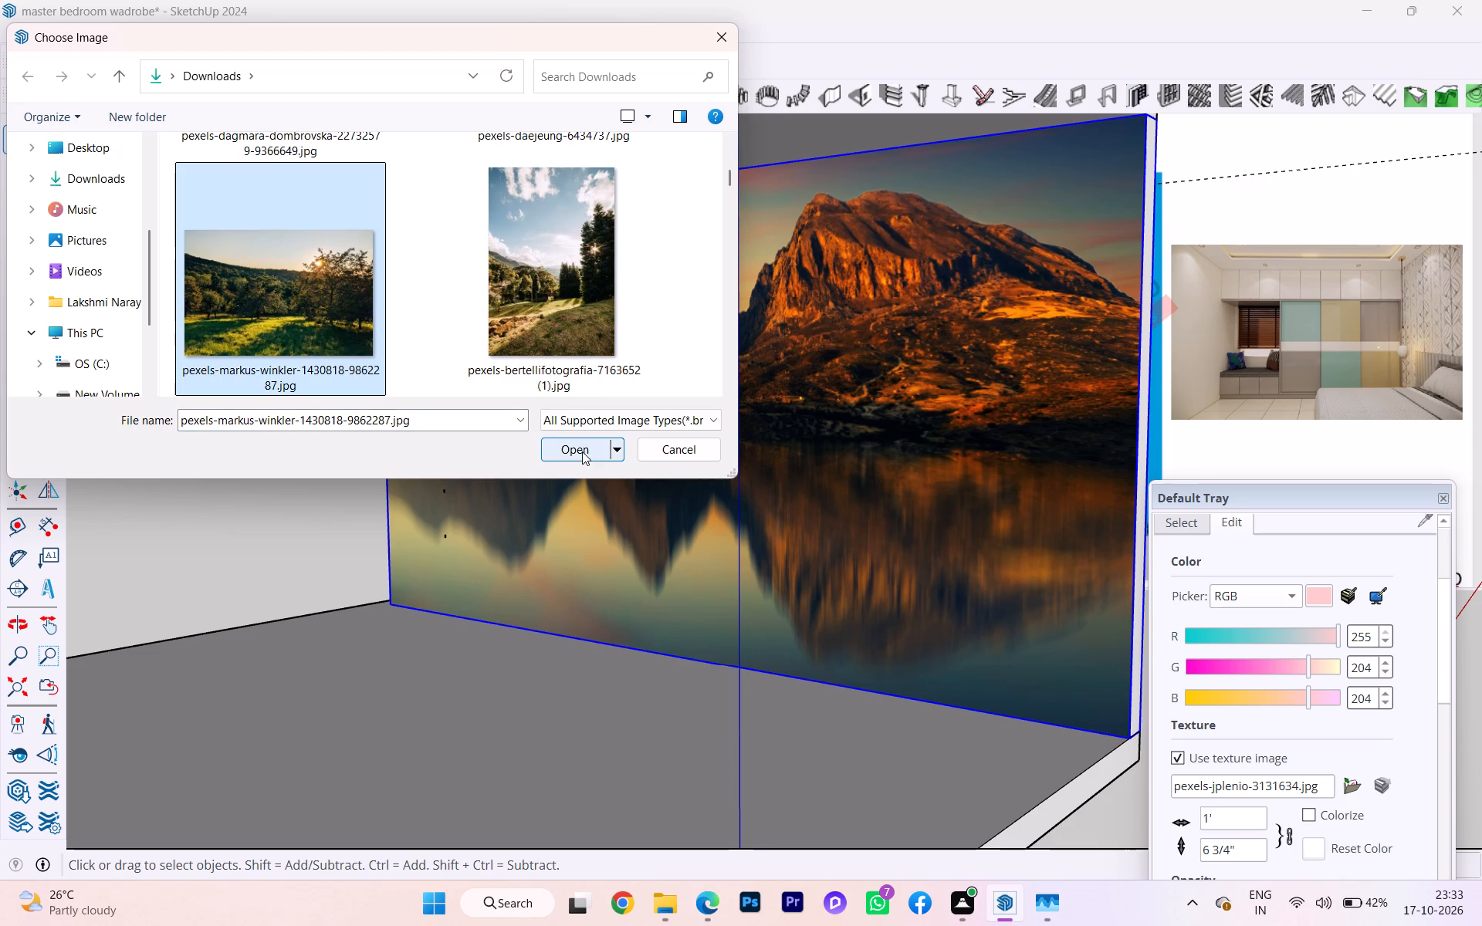
left_click(582, 451)
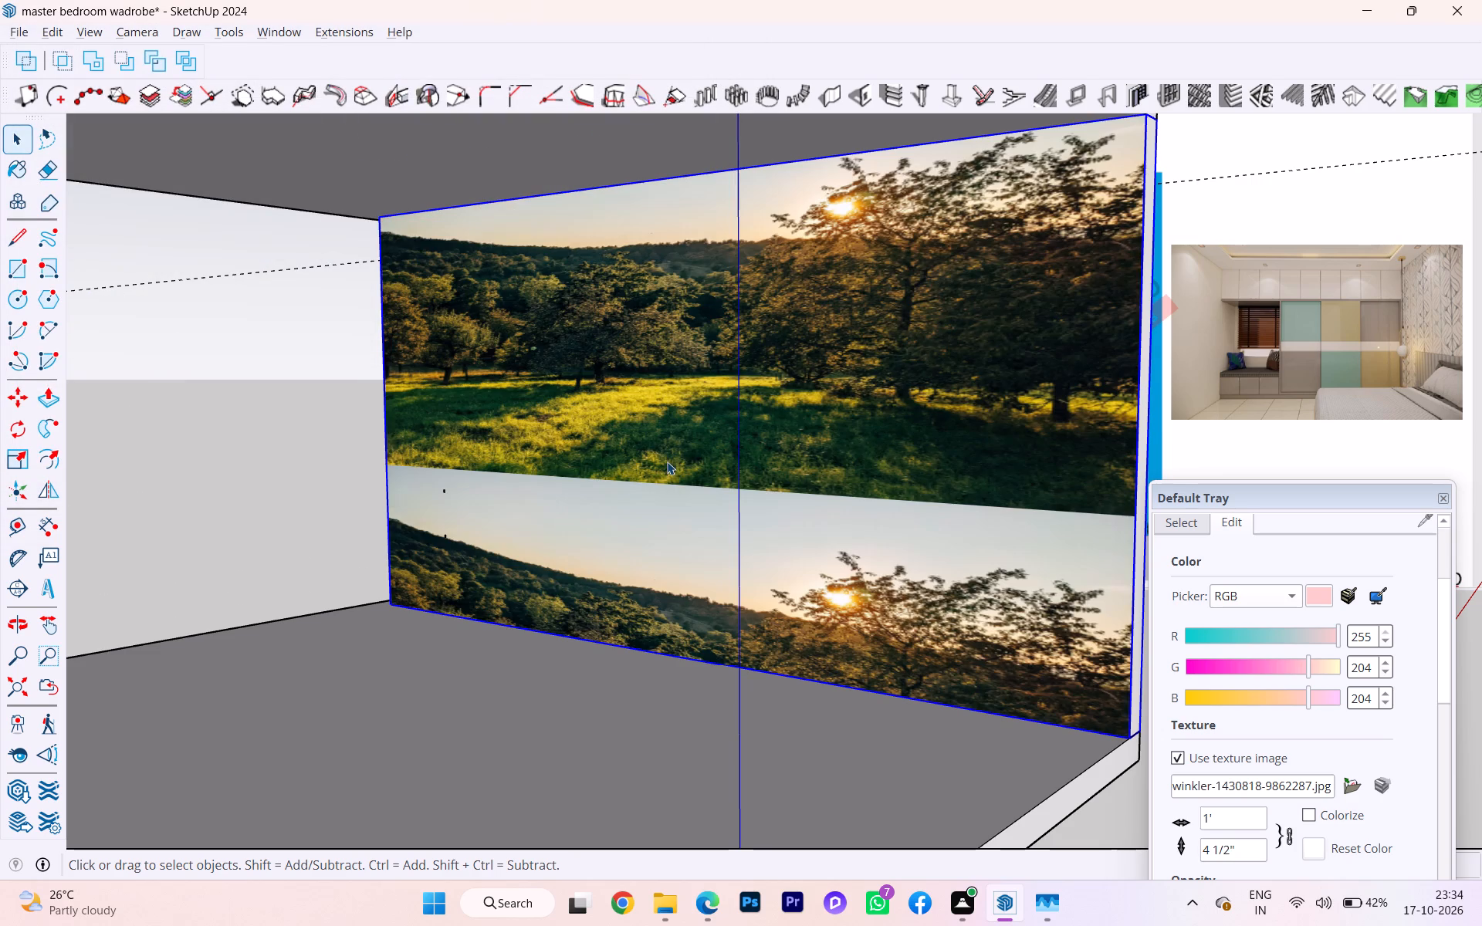
scroll(657, 478, "down", 3)
middle_click(663, 485)
left_click(394, 462)
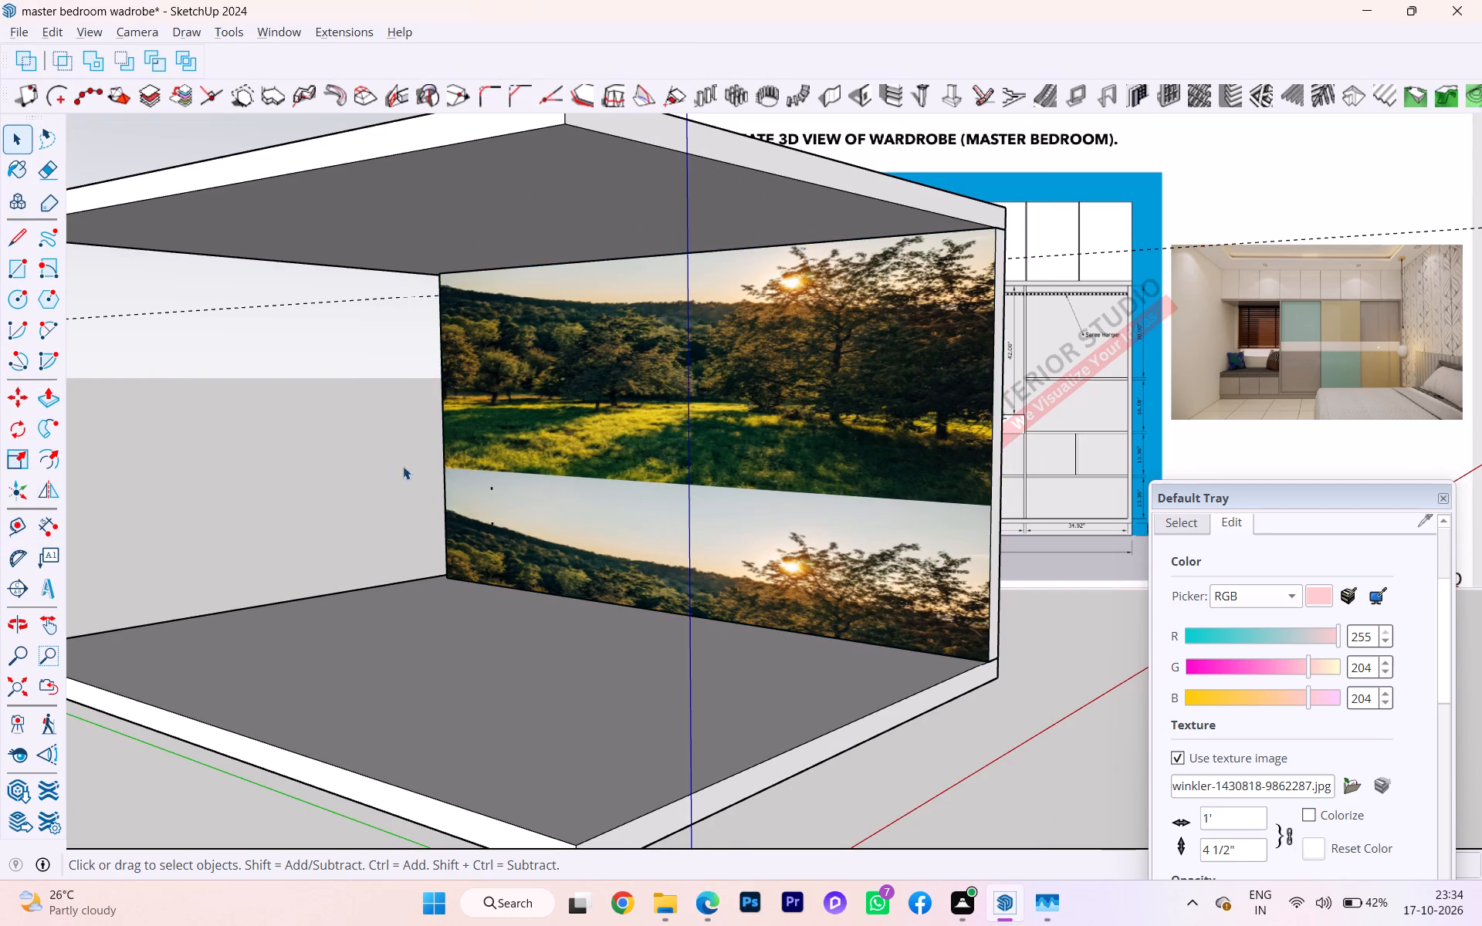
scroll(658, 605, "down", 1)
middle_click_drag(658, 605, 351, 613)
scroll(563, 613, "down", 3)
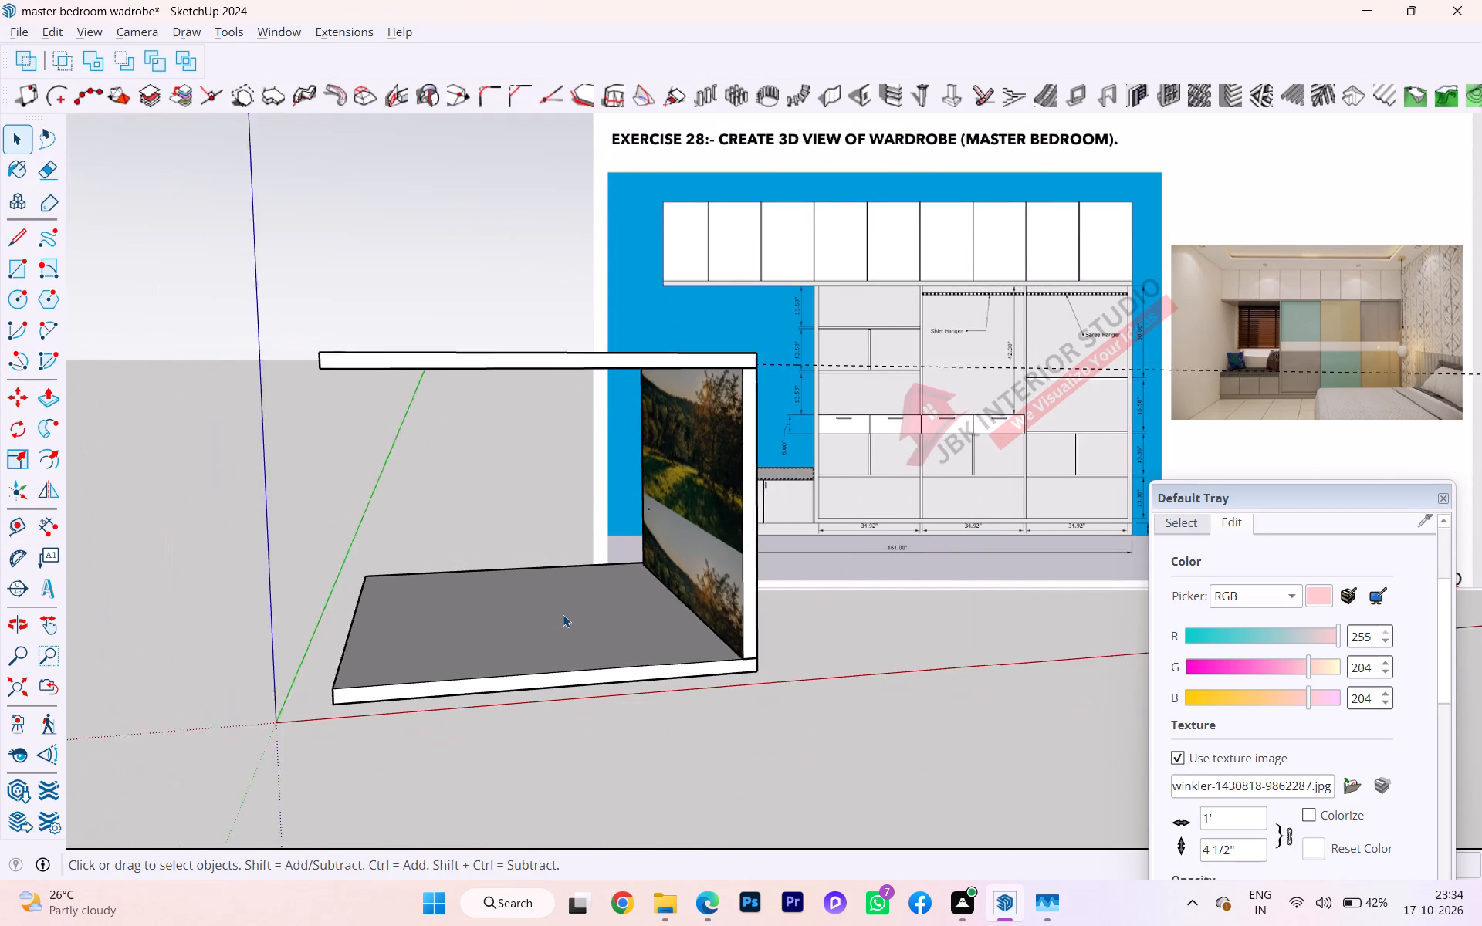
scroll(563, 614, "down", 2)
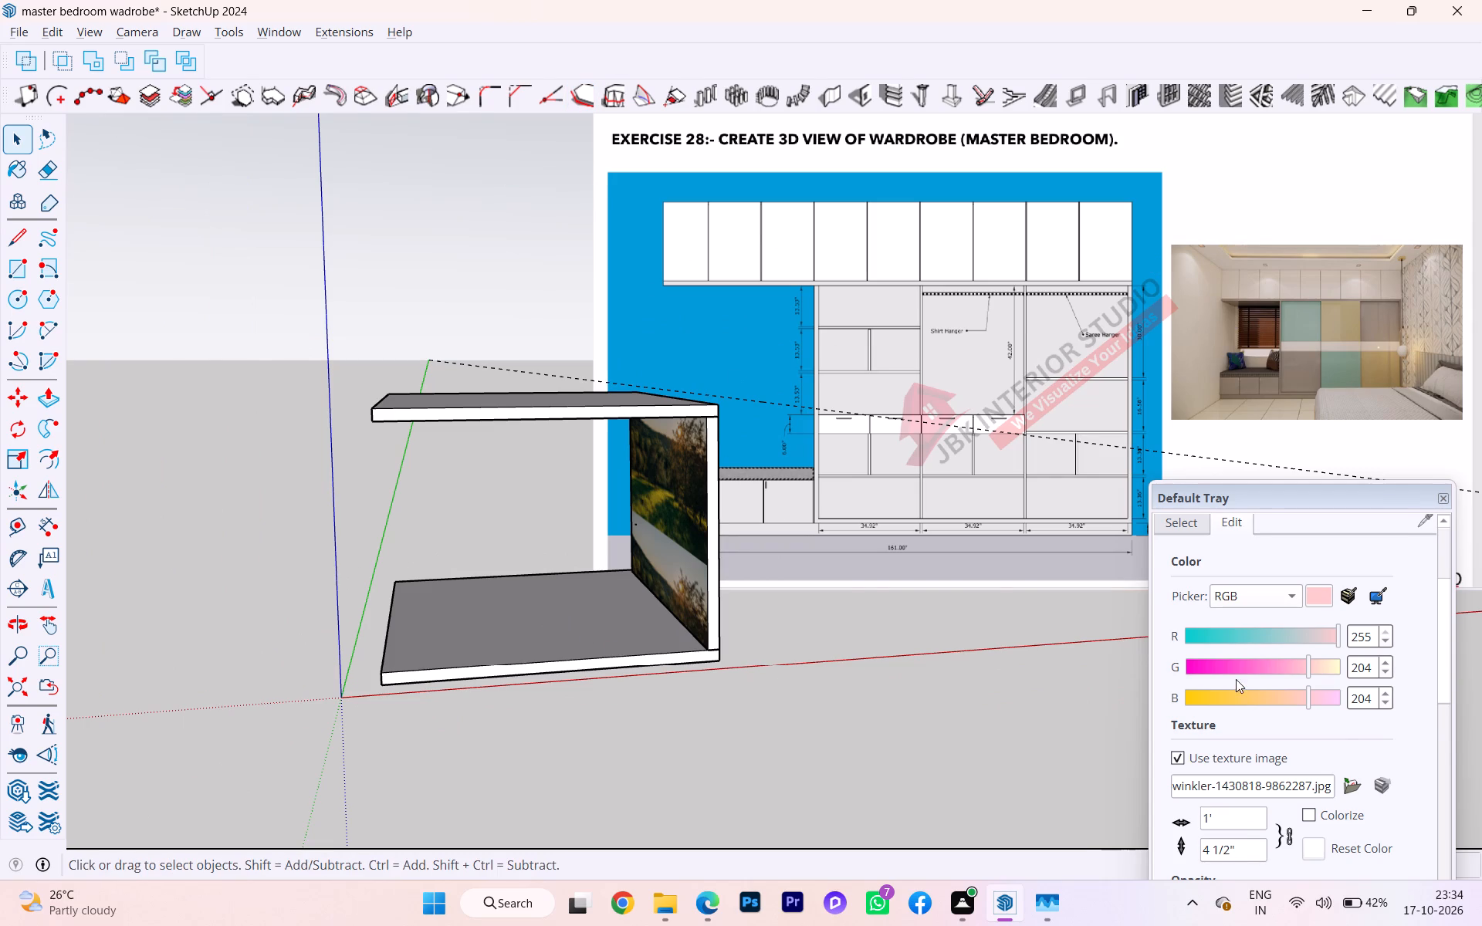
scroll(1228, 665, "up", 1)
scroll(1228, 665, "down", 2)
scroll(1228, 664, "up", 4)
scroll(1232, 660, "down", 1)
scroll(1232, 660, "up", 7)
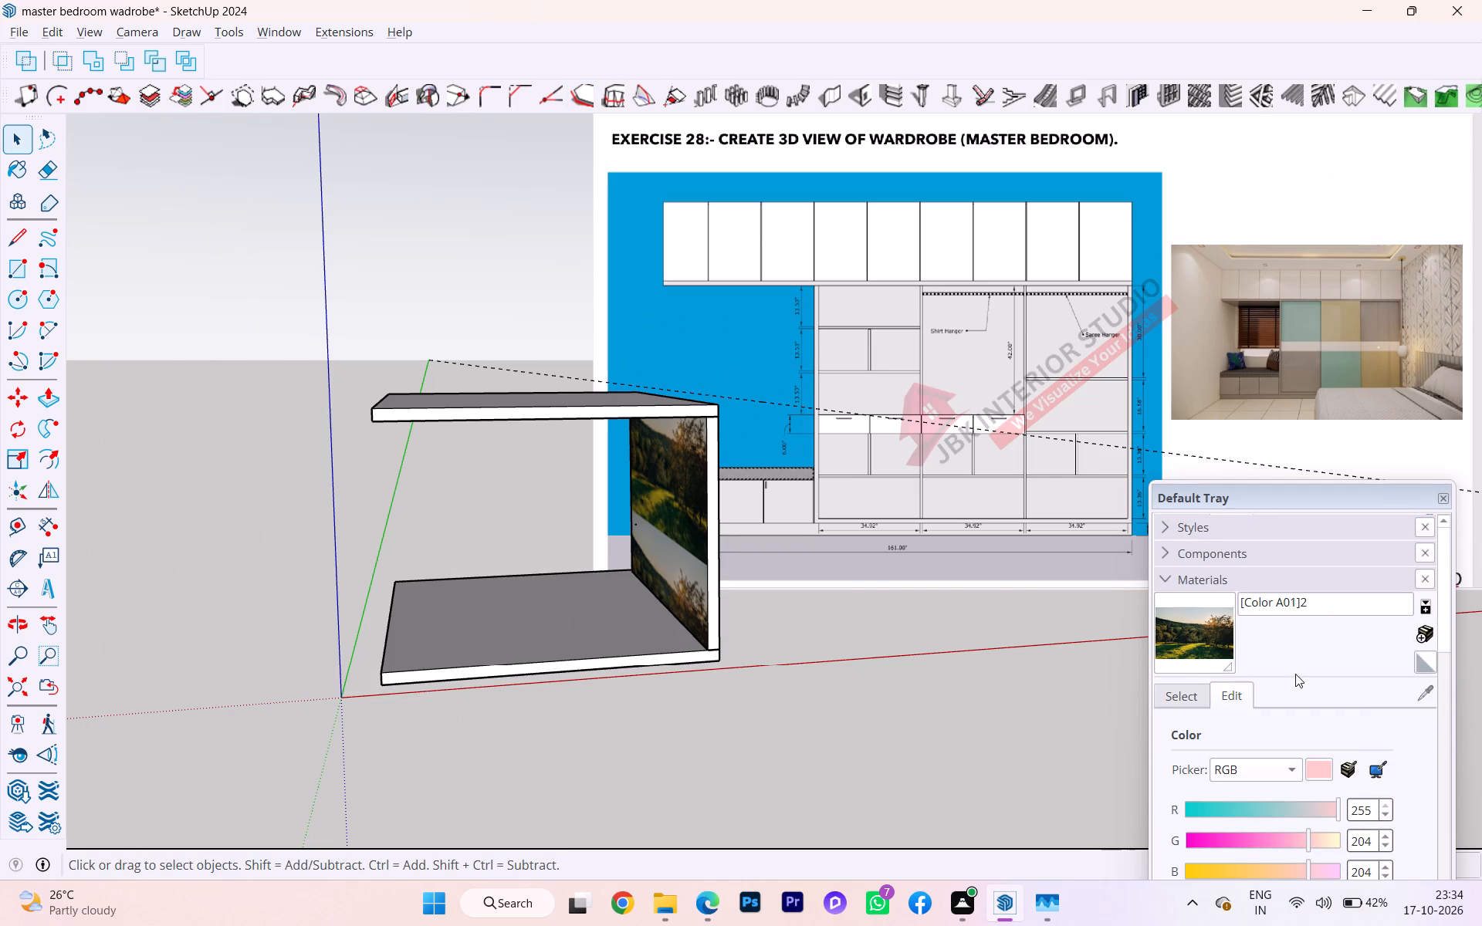
Turn the visibility of the "cupboard" and "wall" tags back on.
scroll(1295, 674, "down", 2)
scroll(1295, 674, "up", 1)
scroll(1295, 674, "down", 7)
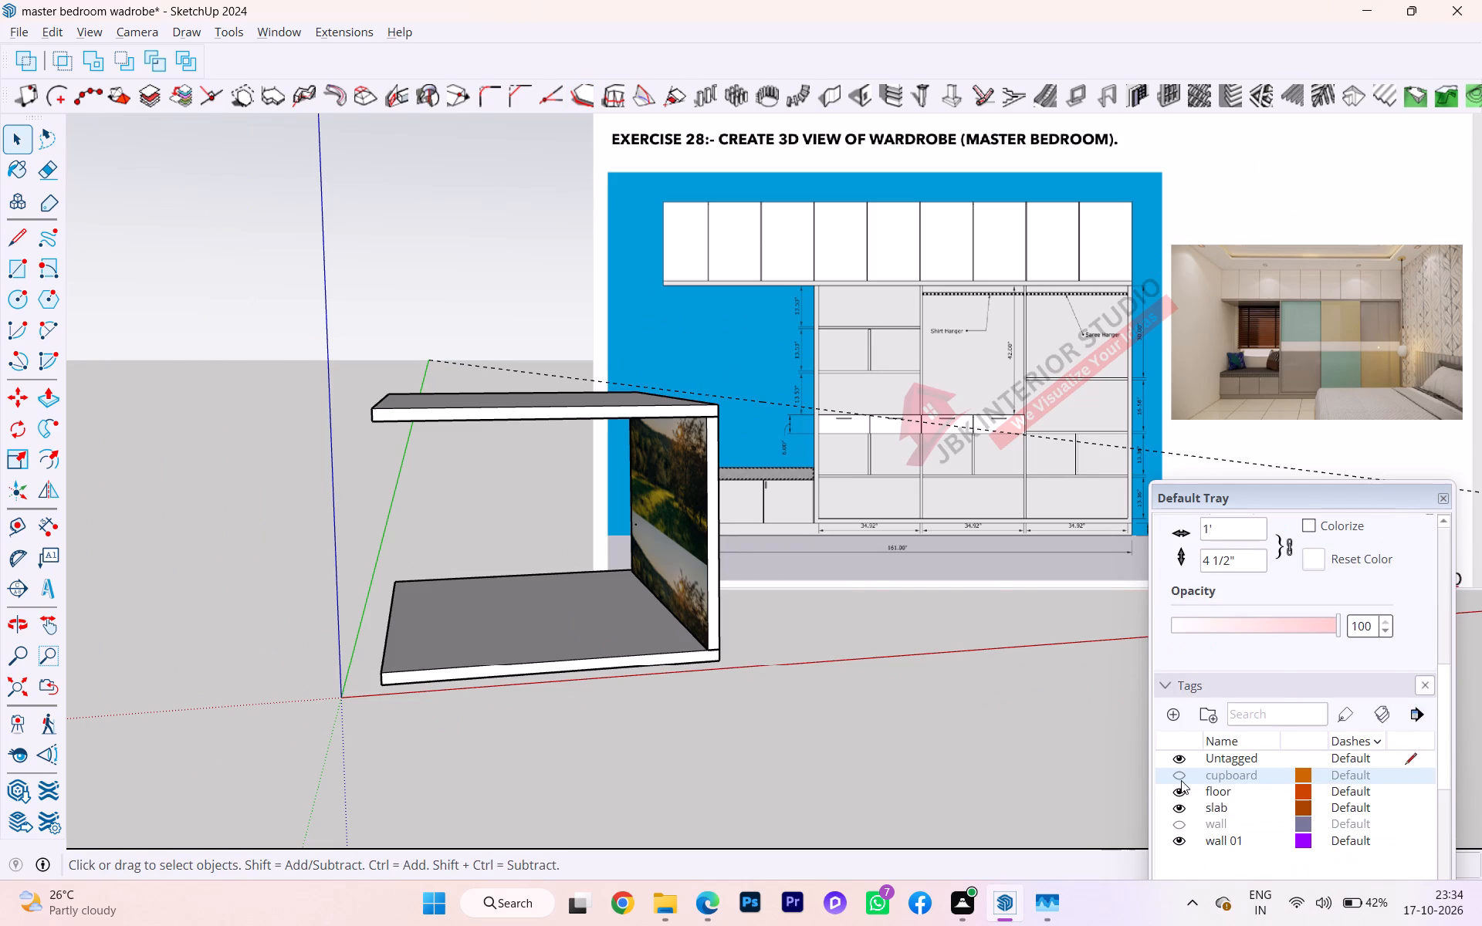
left_click(1181, 780)
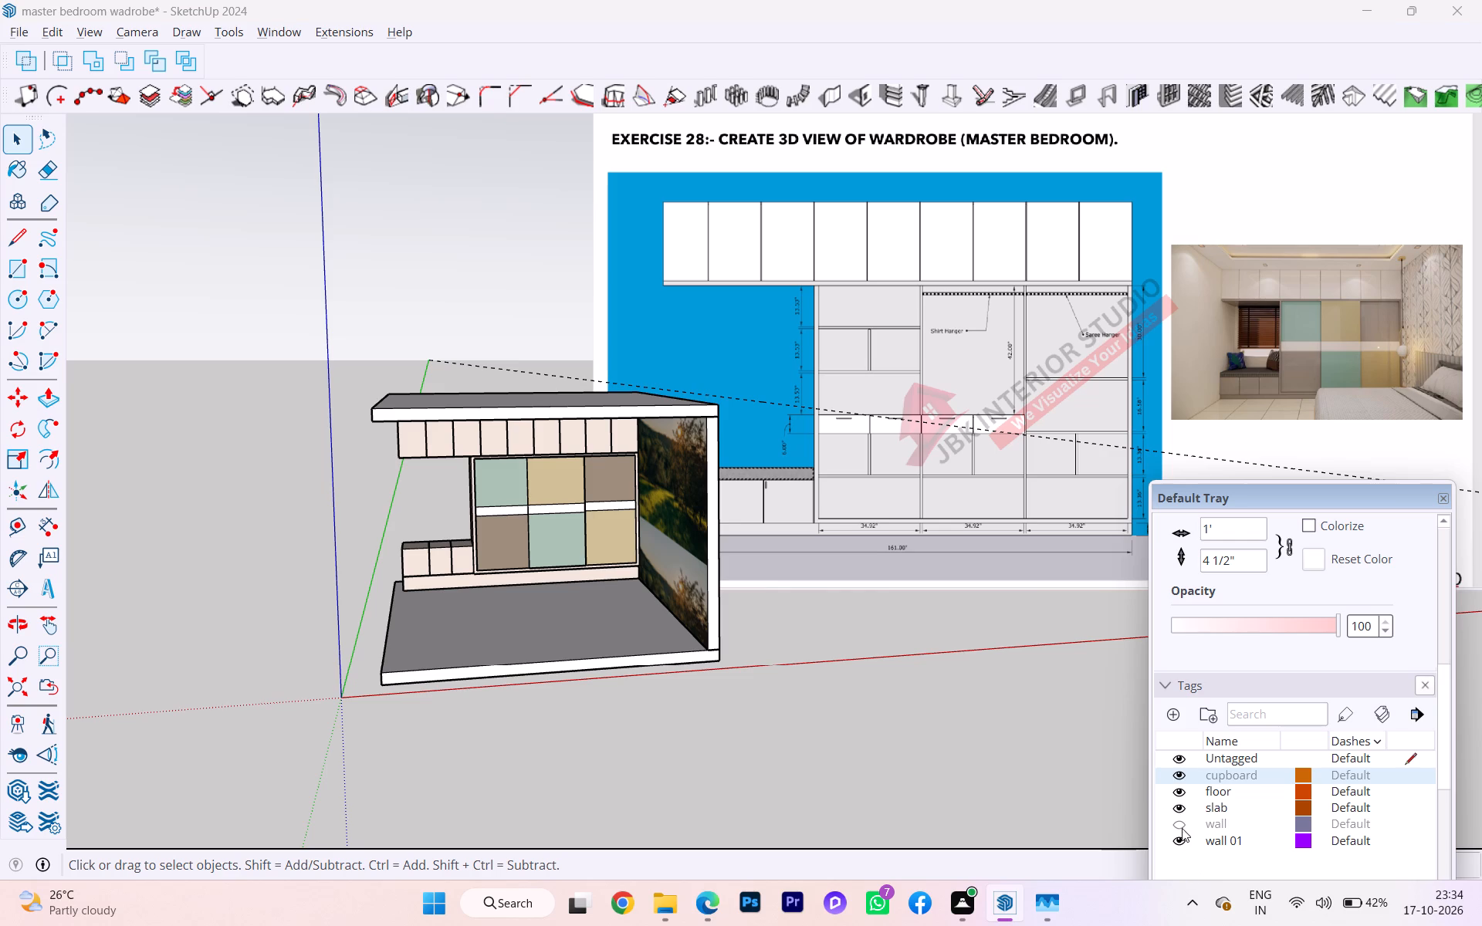
left_click(1181, 826)
Examine the room from inside and outside, comparing the wardrobe and the meadow-textured side wall with the reference image.
scroll(738, 766, "down", 1)
scroll(706, 760, "up", 2)
scroll(692, 756, "down", 1)
scroll(692, 756, "up", 5)
scroll(656, 683, "down", 1)
scroll(655, 682, "up", 3)
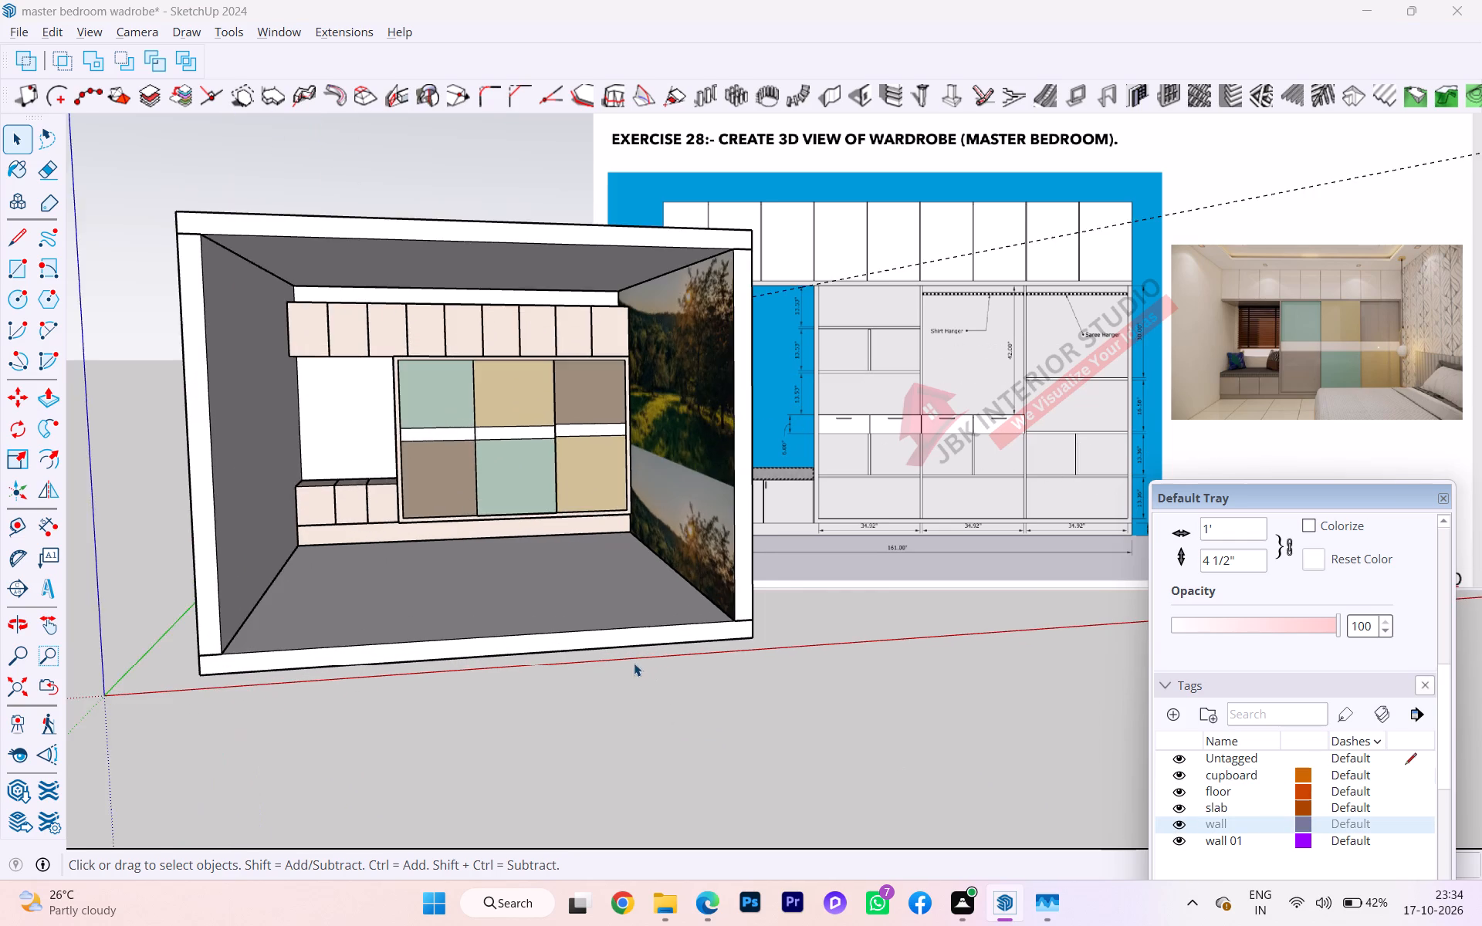
scroll(631, 660, "up", 2)
scroll(631, 659, "down", 1)
scroll(631, 659, "up", 2)
scroll(631, 659, "down", 1)
scroll(631, 658, "up", 3)
scroll(674, 651, "down", 4)
scroll(674, 651, "up", 5)
scroll(598, 465, "up", 2)
scroll(570, 471, "down", 1)
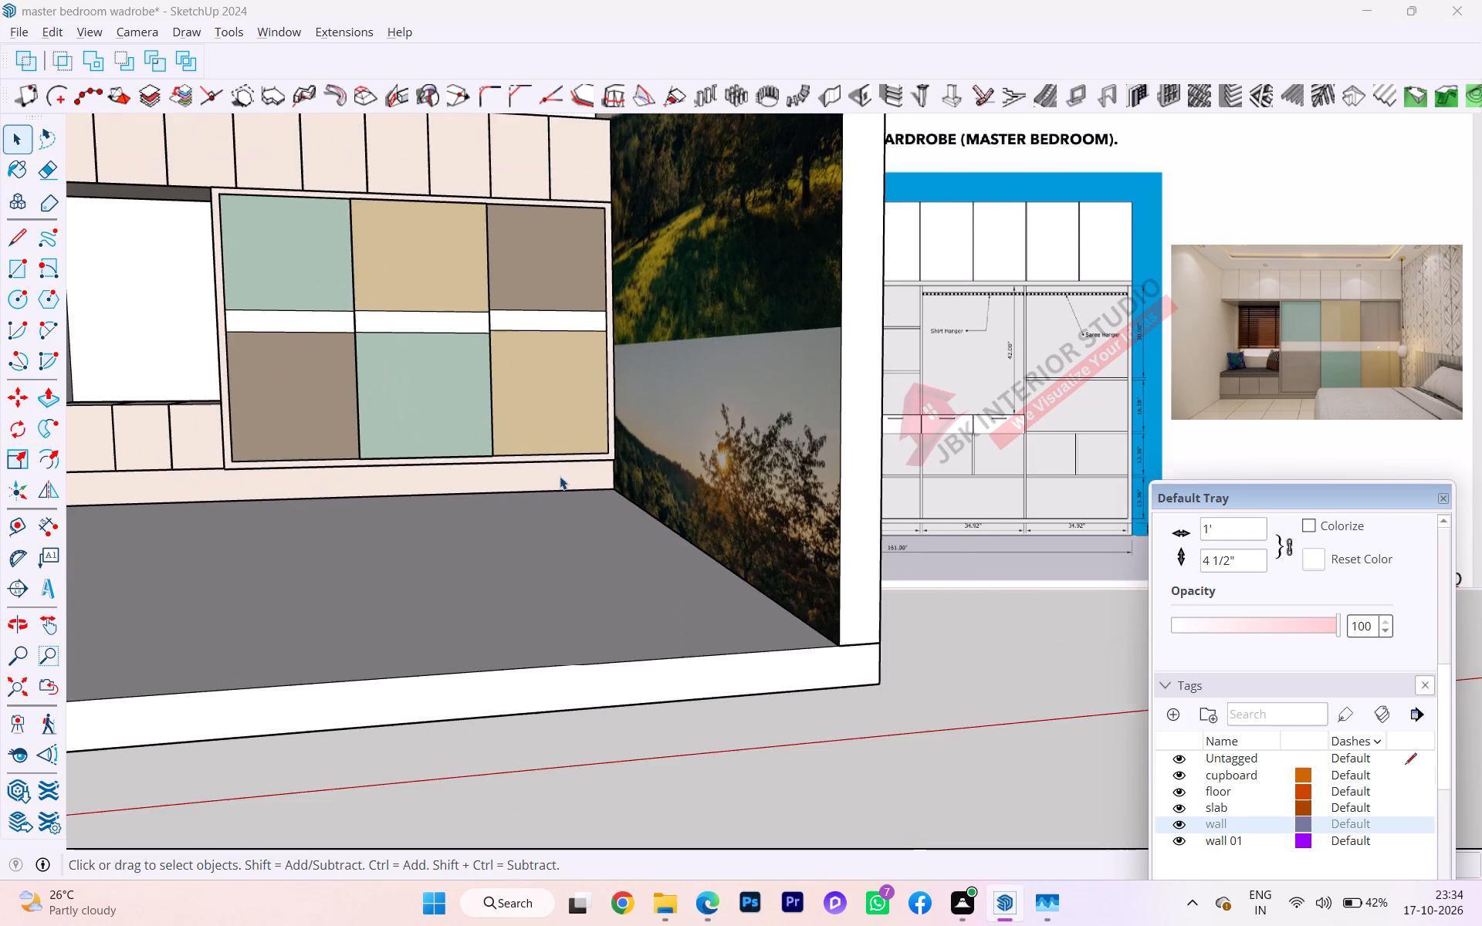
middle_click_drag(558, 478, 486, 487)
scroll(598, 485, "down", 1)
scroll(633, 487, "up", 3)
scroll(770, 528, "down", 1)
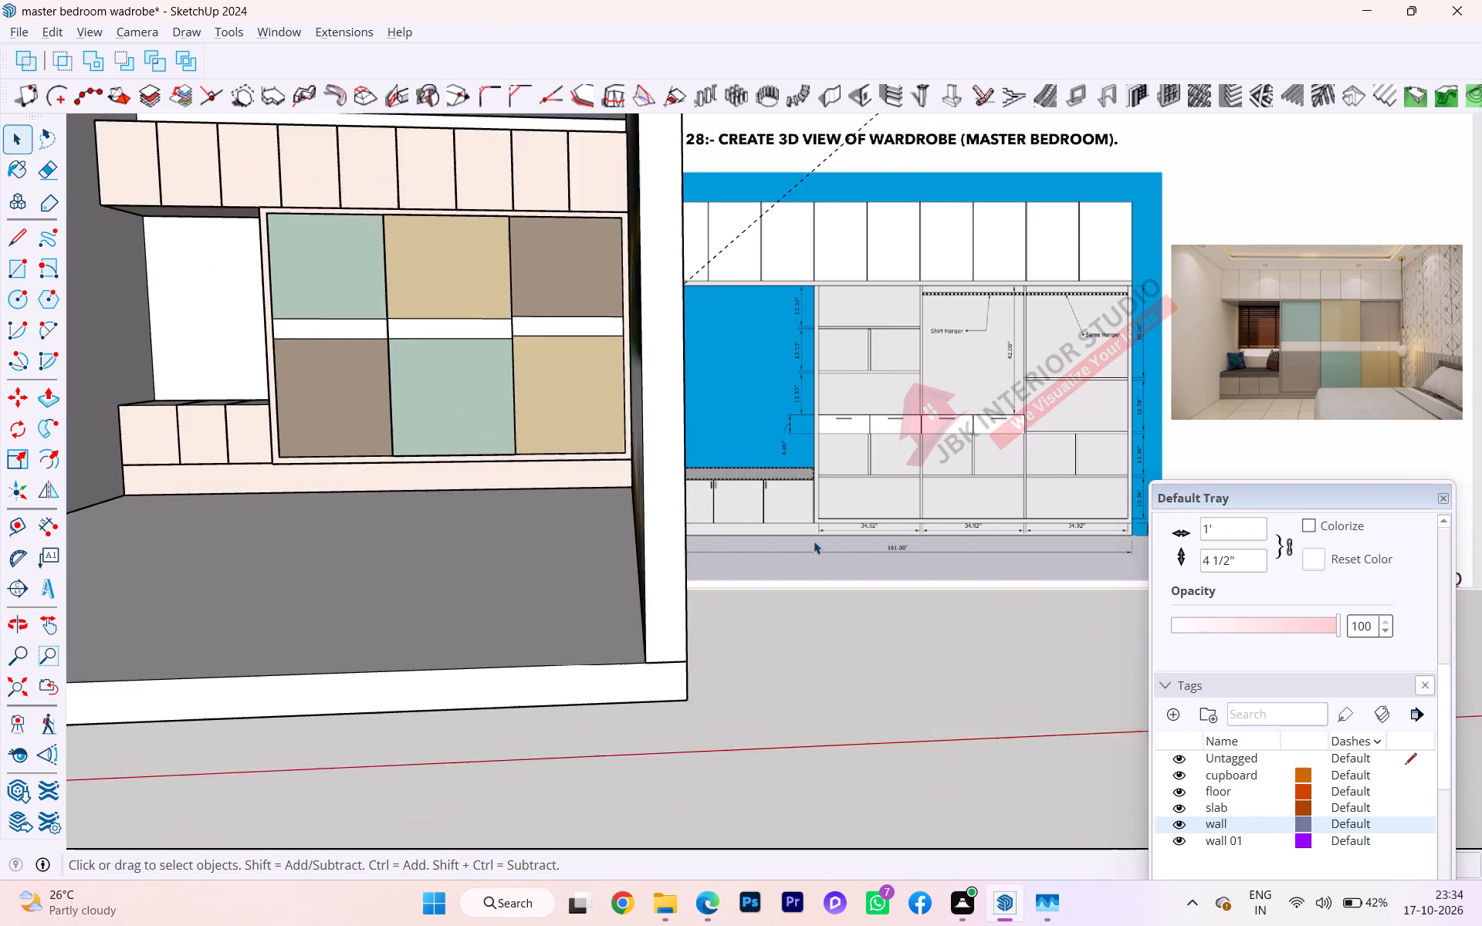
scroll(814, 541, "down", 3)
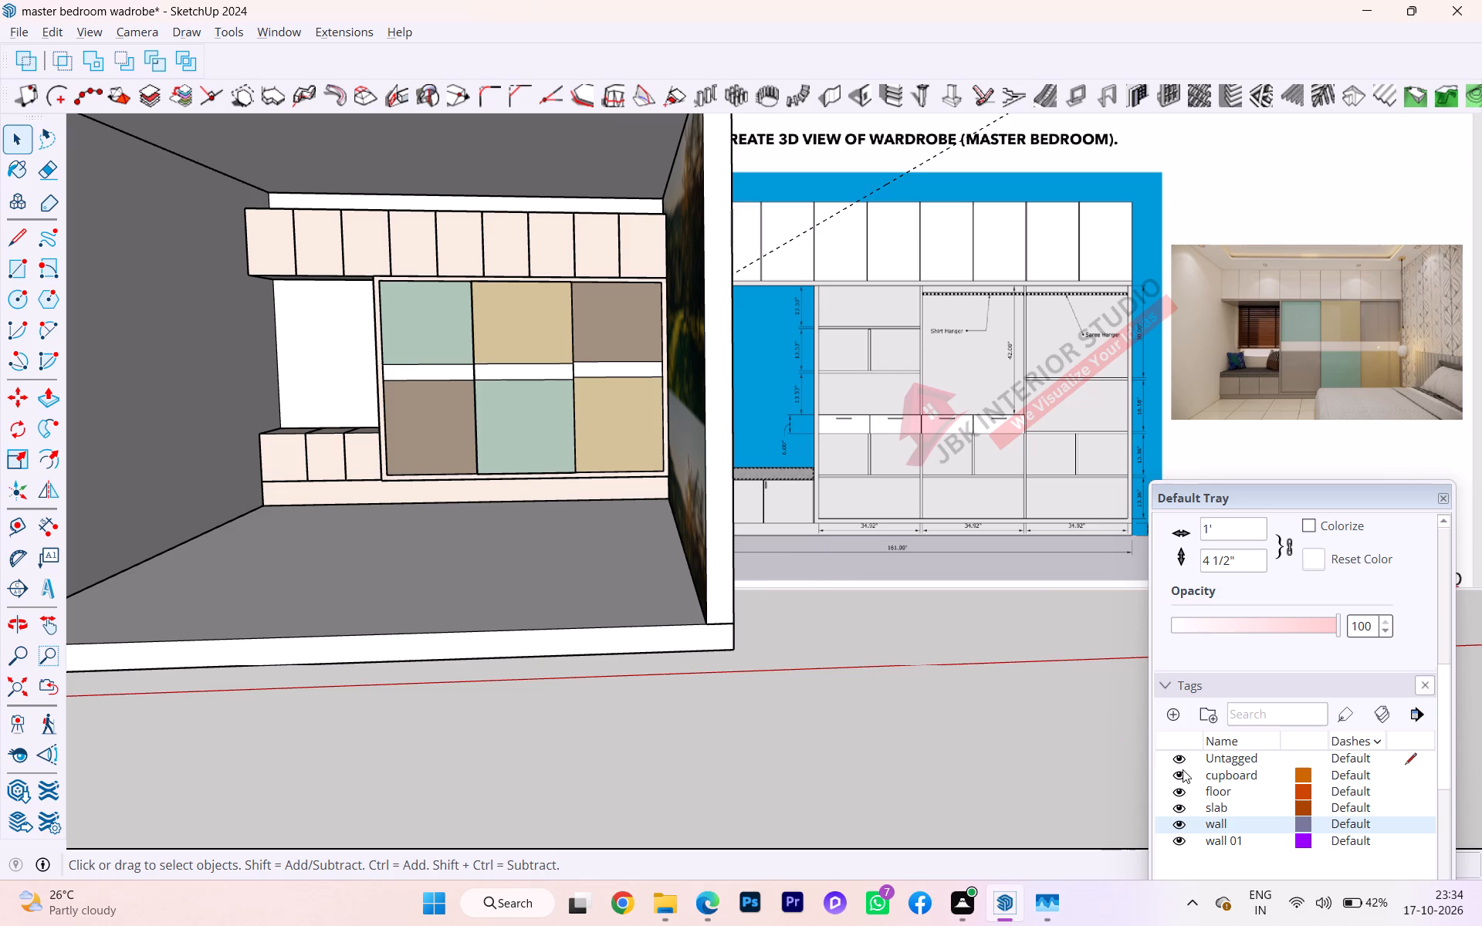
scroll(987, 662, "down", 1)
middle_click_drag(985, 667, 809, 691)
scroll(683, 608, "down", 3)
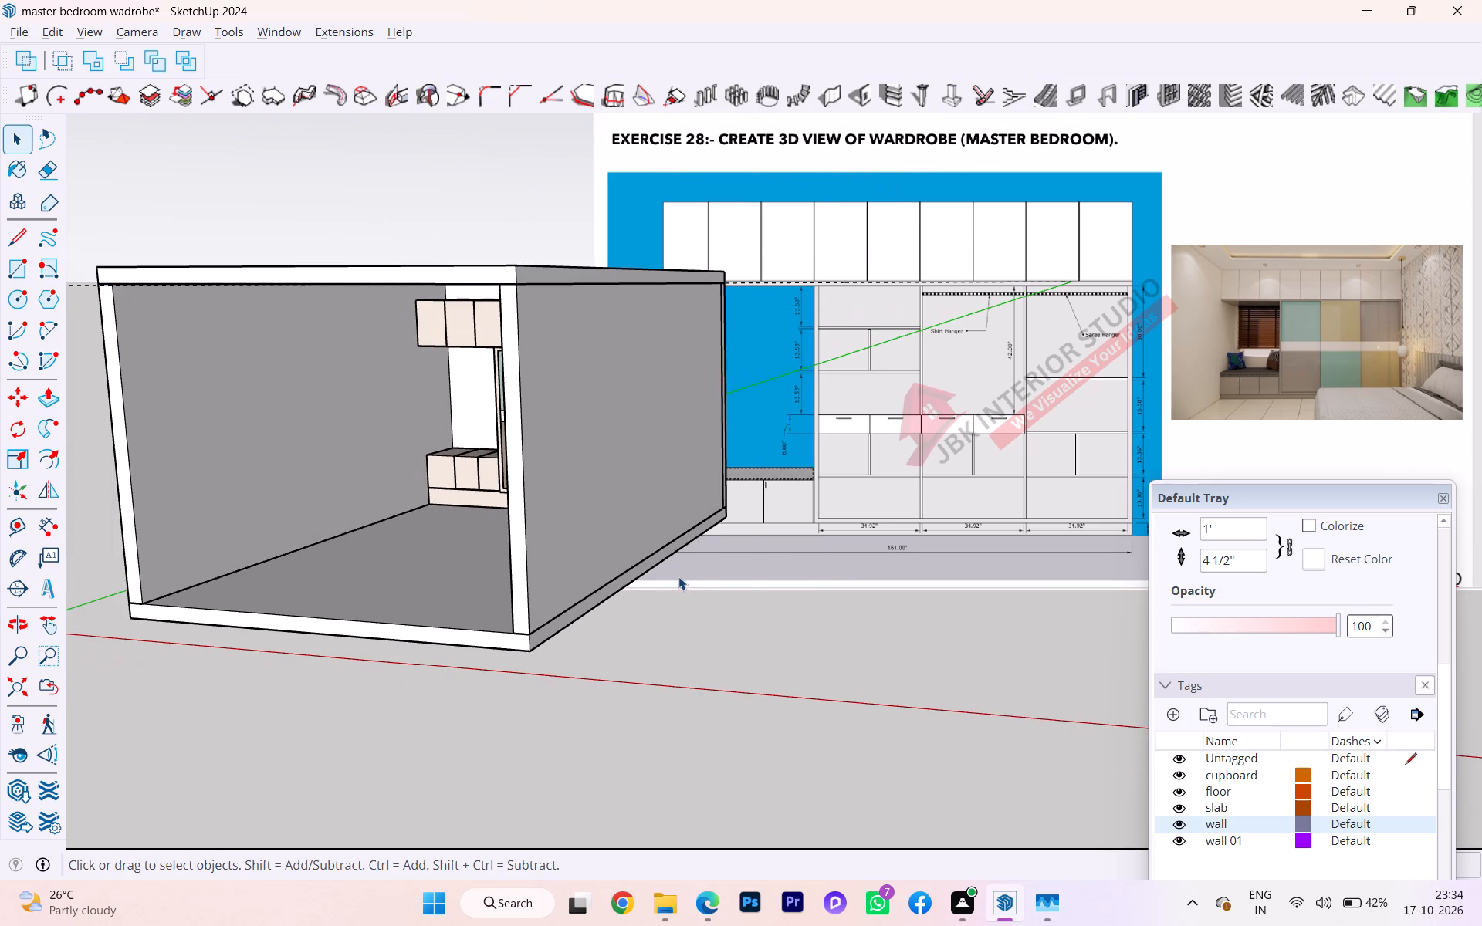
left_click(575, 439)
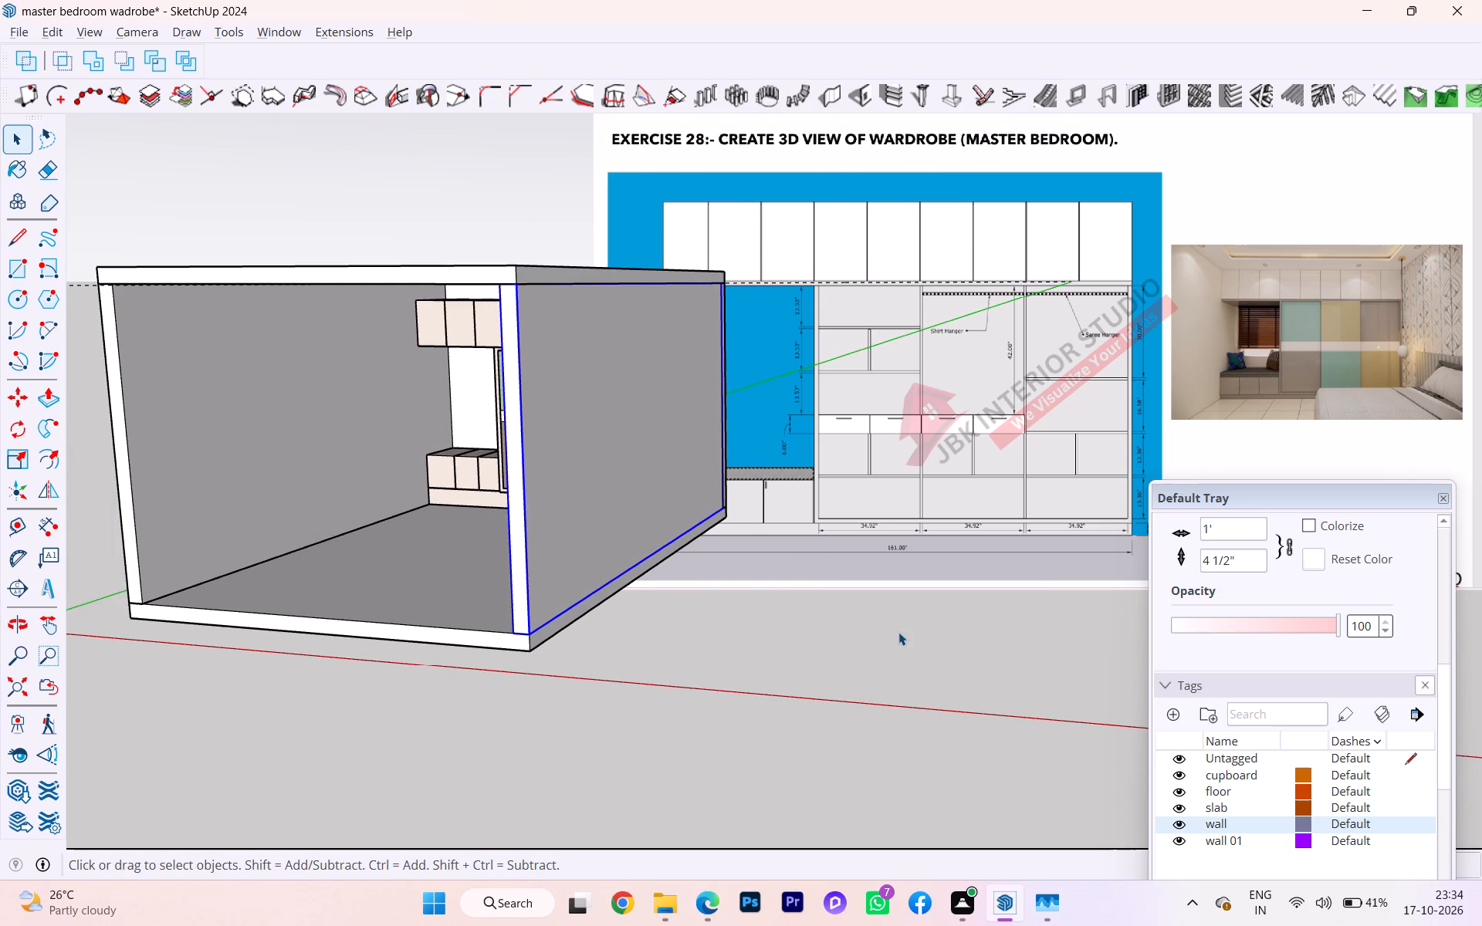
left_click(889, 697)
middle_click_drag(662, 601, 851, 584)
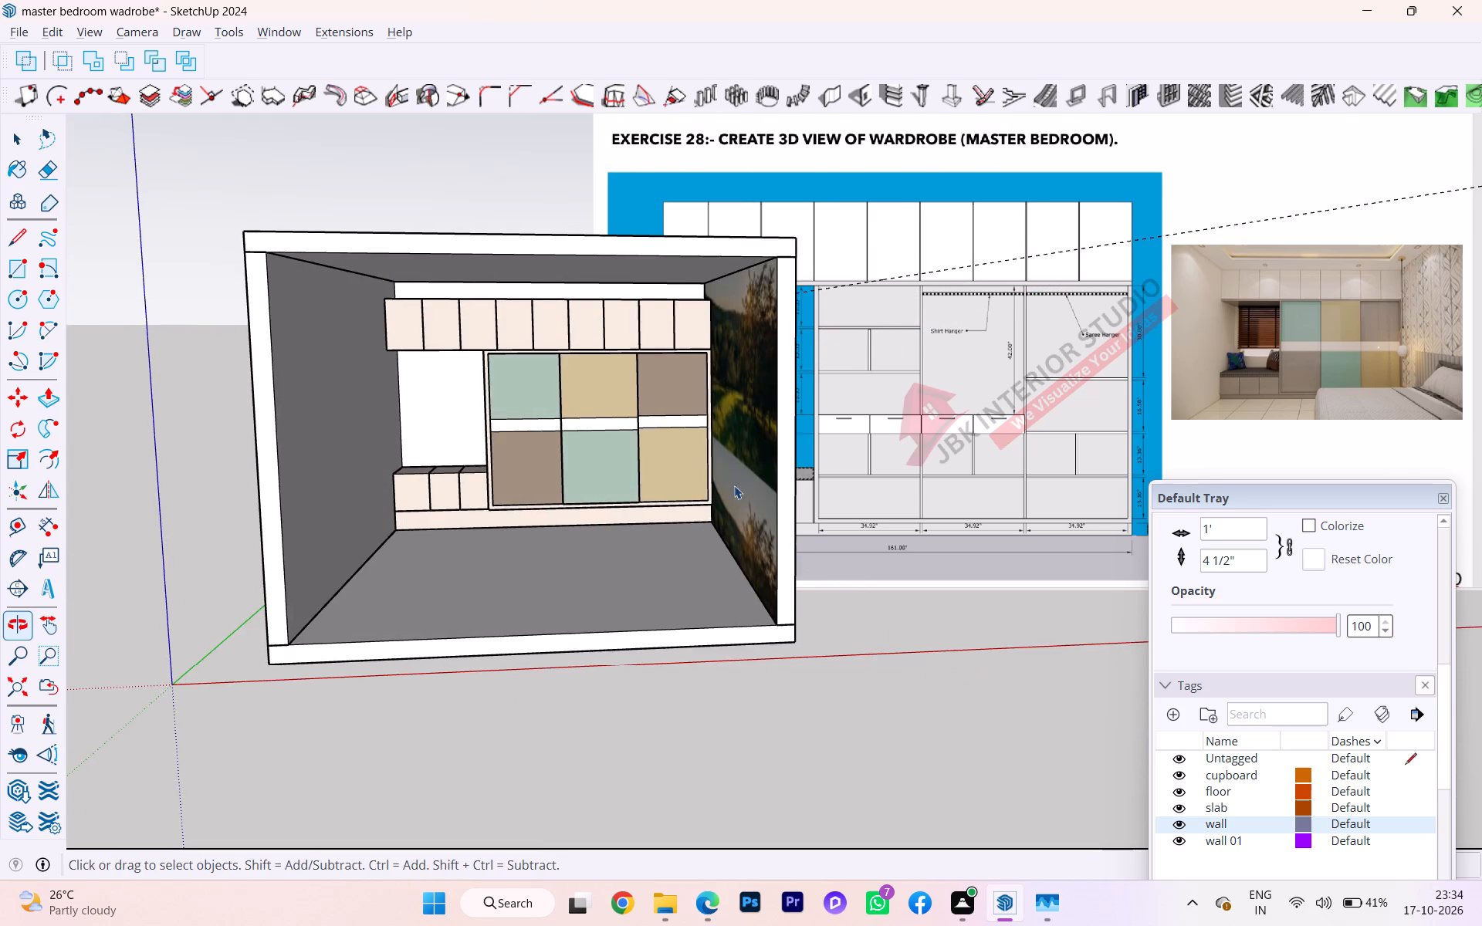
scroll(730, 468, "up", 1)
scroll(730, 468, "down", 1)
scroll(730, 468, "up", 6)
scroll(778, 440, "down", 2)
scroll(840, 452, "up", 2)
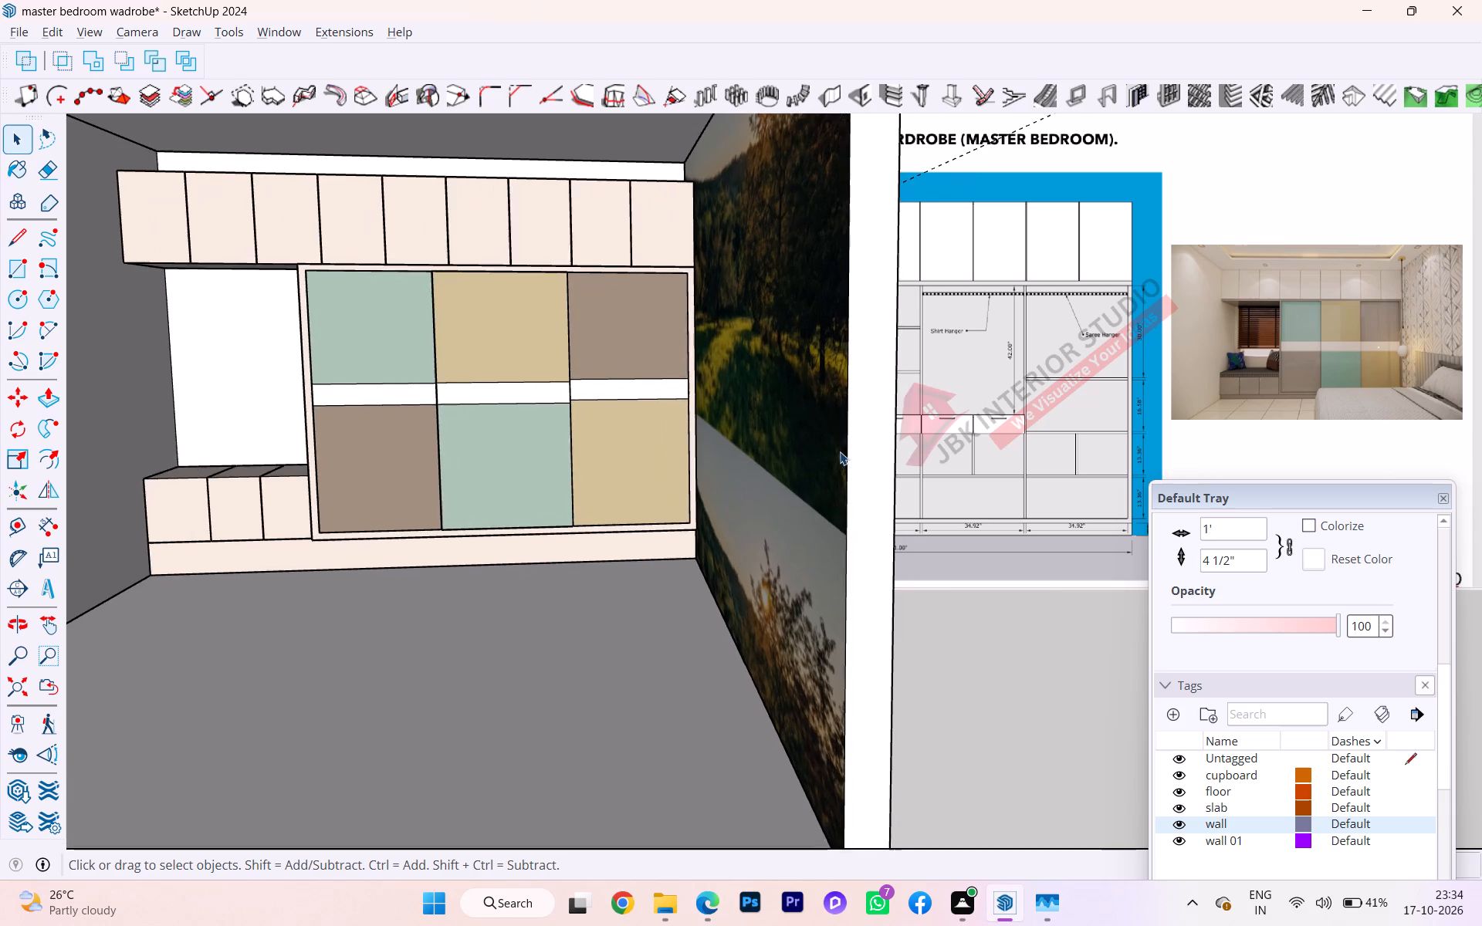
scroll(947, 460, "down", 2)
scroll(1068, 508, "down", 3)
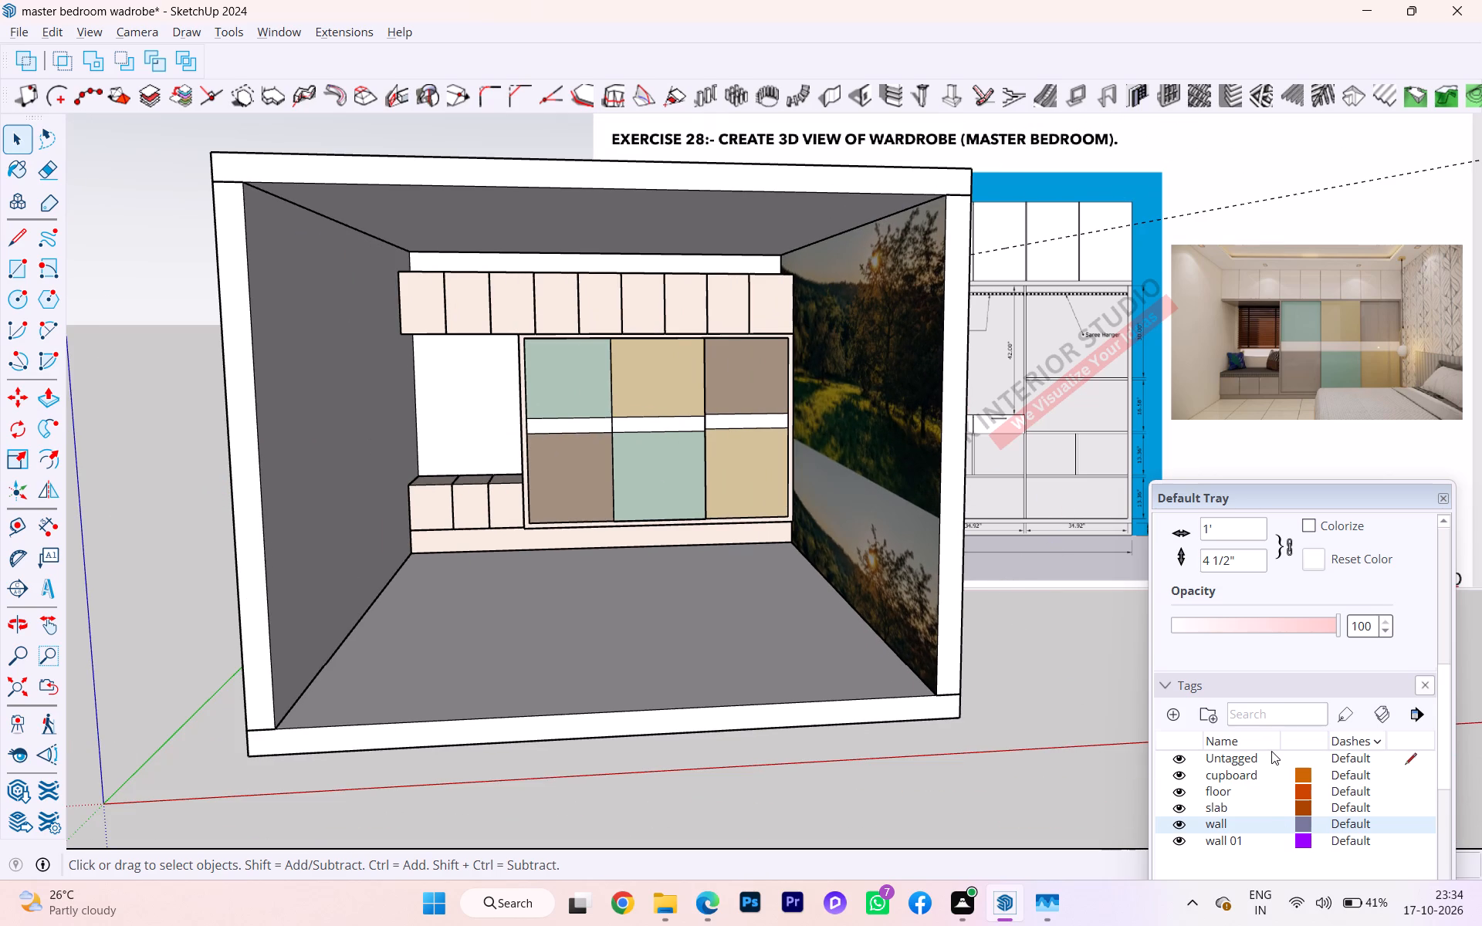
Unlock the aspect ratio of the meadow texture's width and height.
scroll(1276, 759, "down", 2)
scroll(1280, 764, "up", 3)
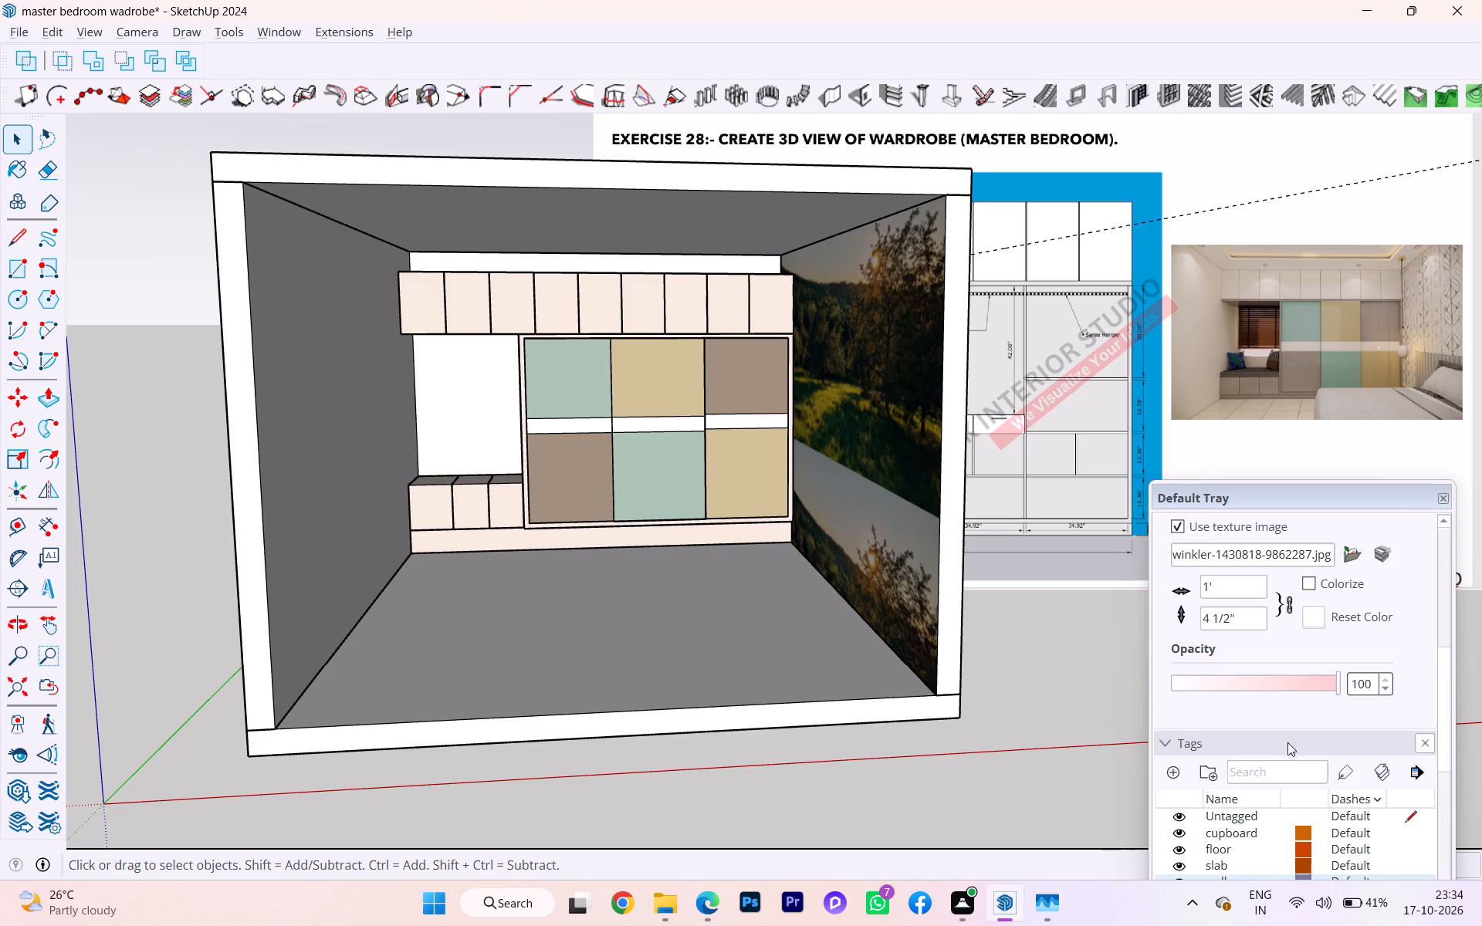
left_click(1293, 603)
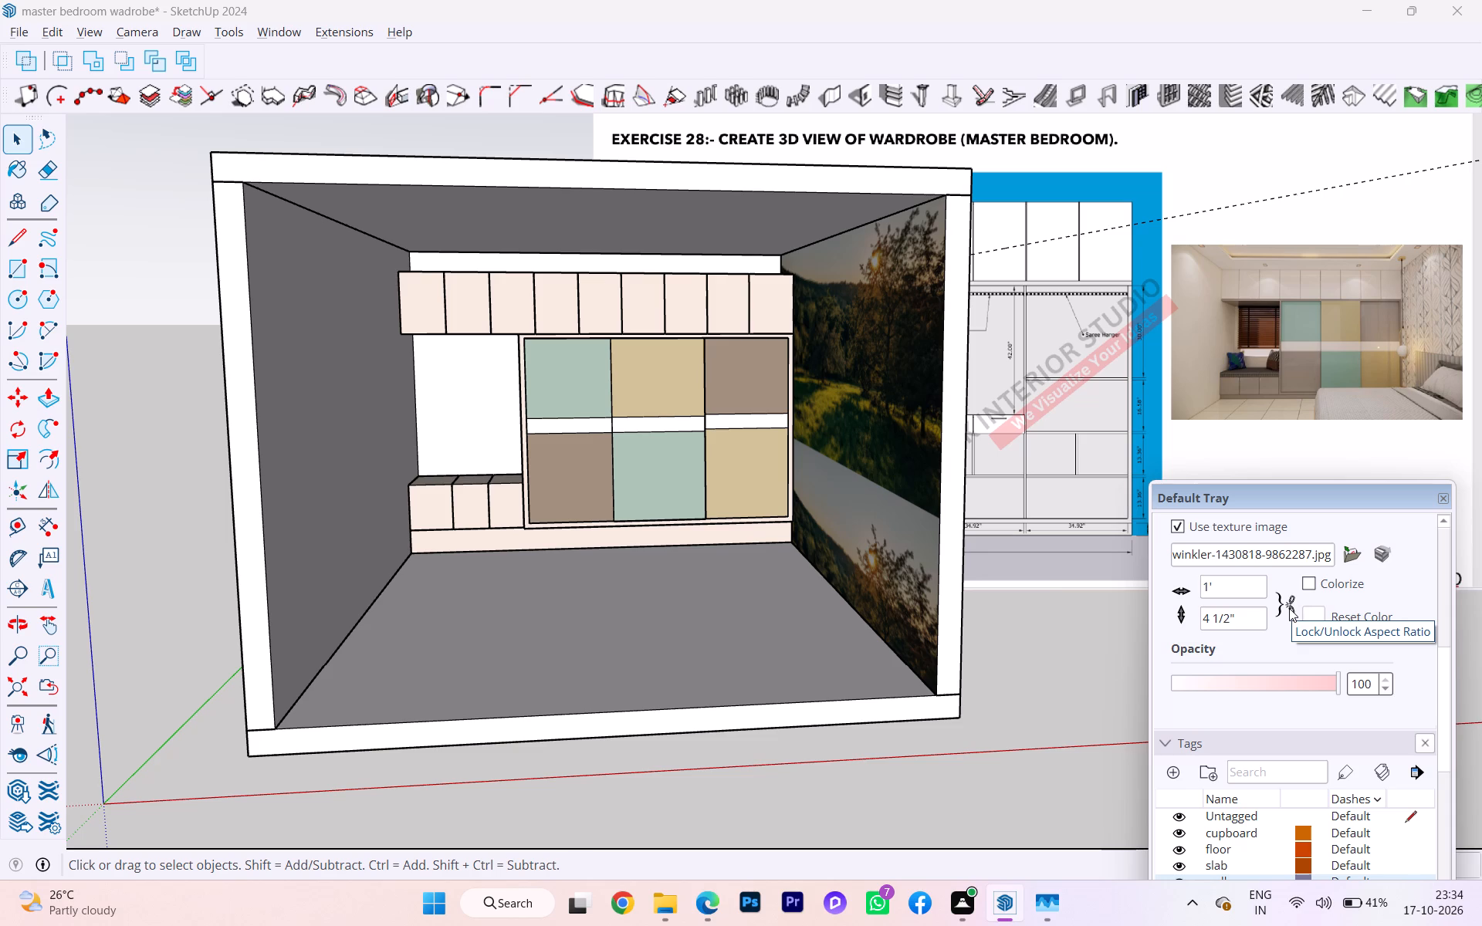
left_click(1213, 589)
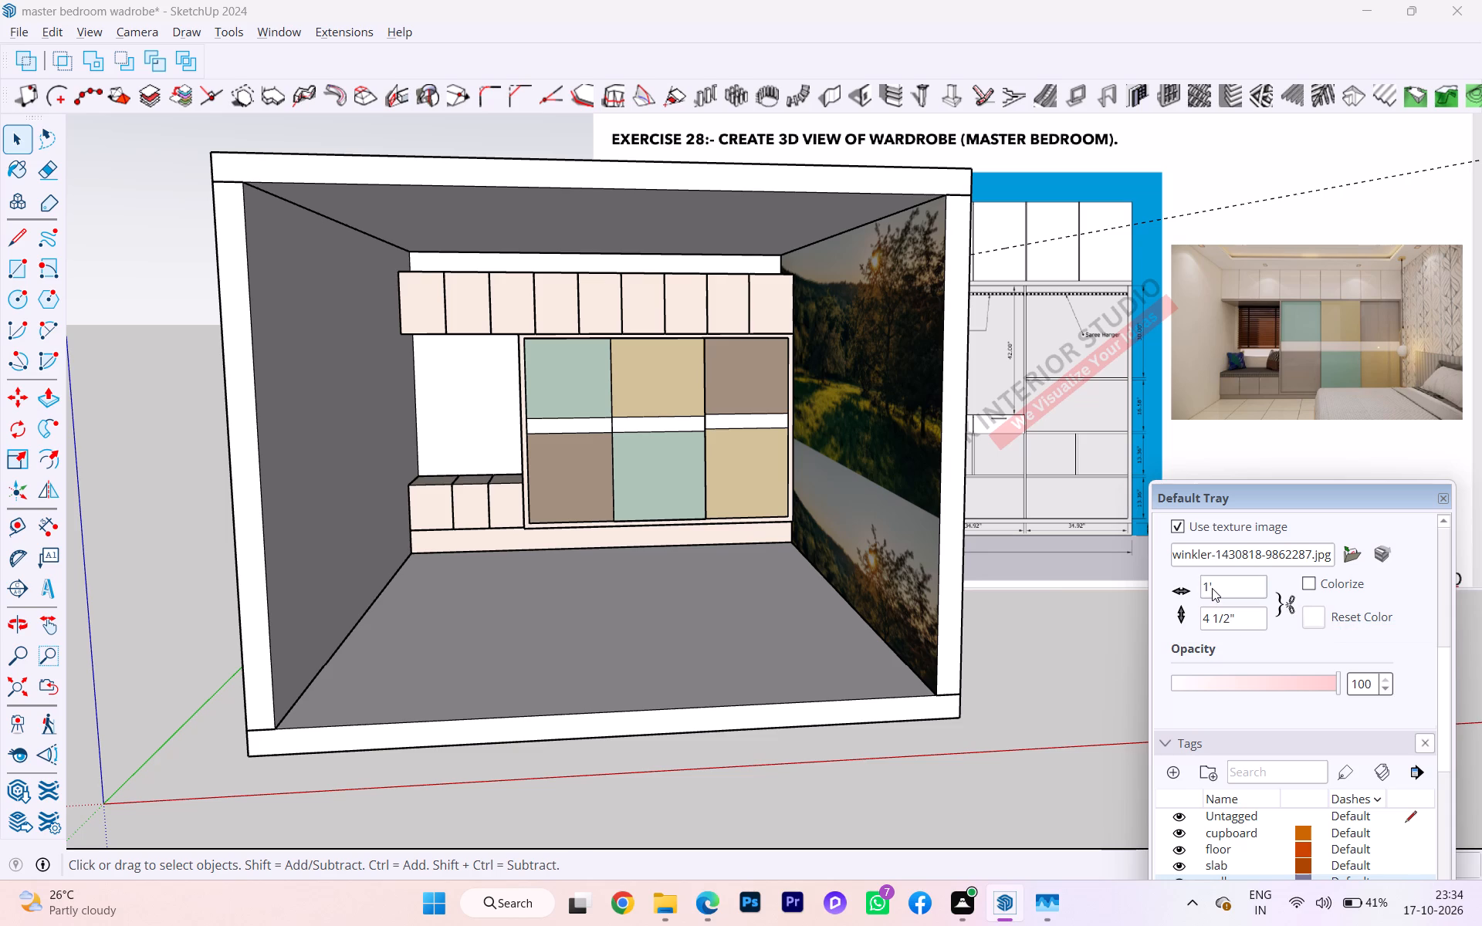
left_click(878, 770)
Select the wall group and turn off the "wall 01" tag, leaving the "cupboard" tag visible.
scroll(824, 612, "up", 1)
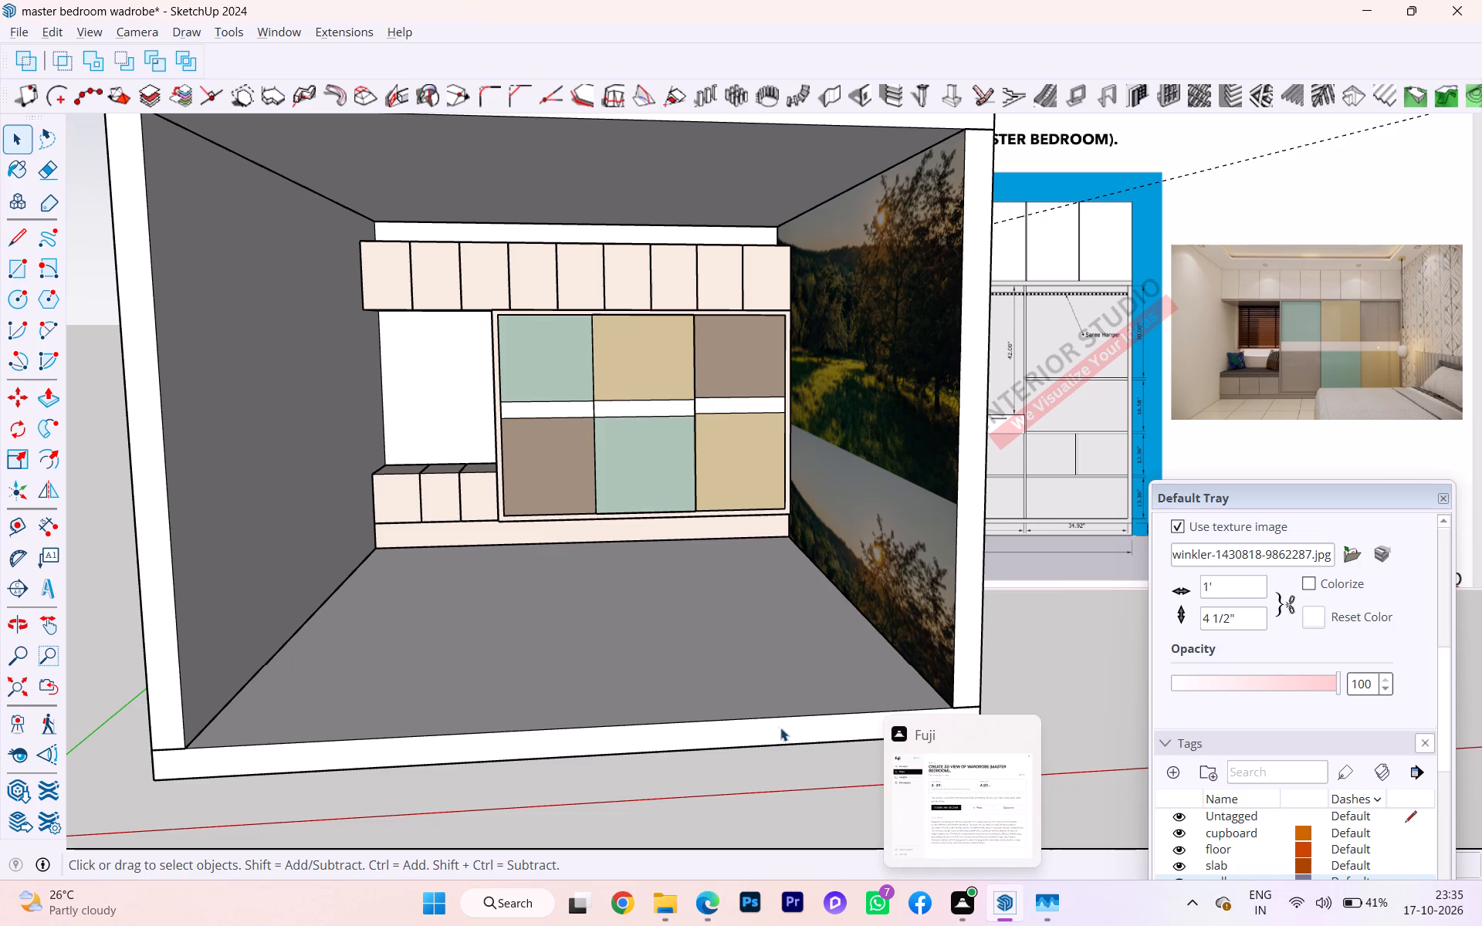
scroll(753, 654, "up", 1)
scroll(753, 654, "down", 2)
scroll(753, 654, "up", 3)
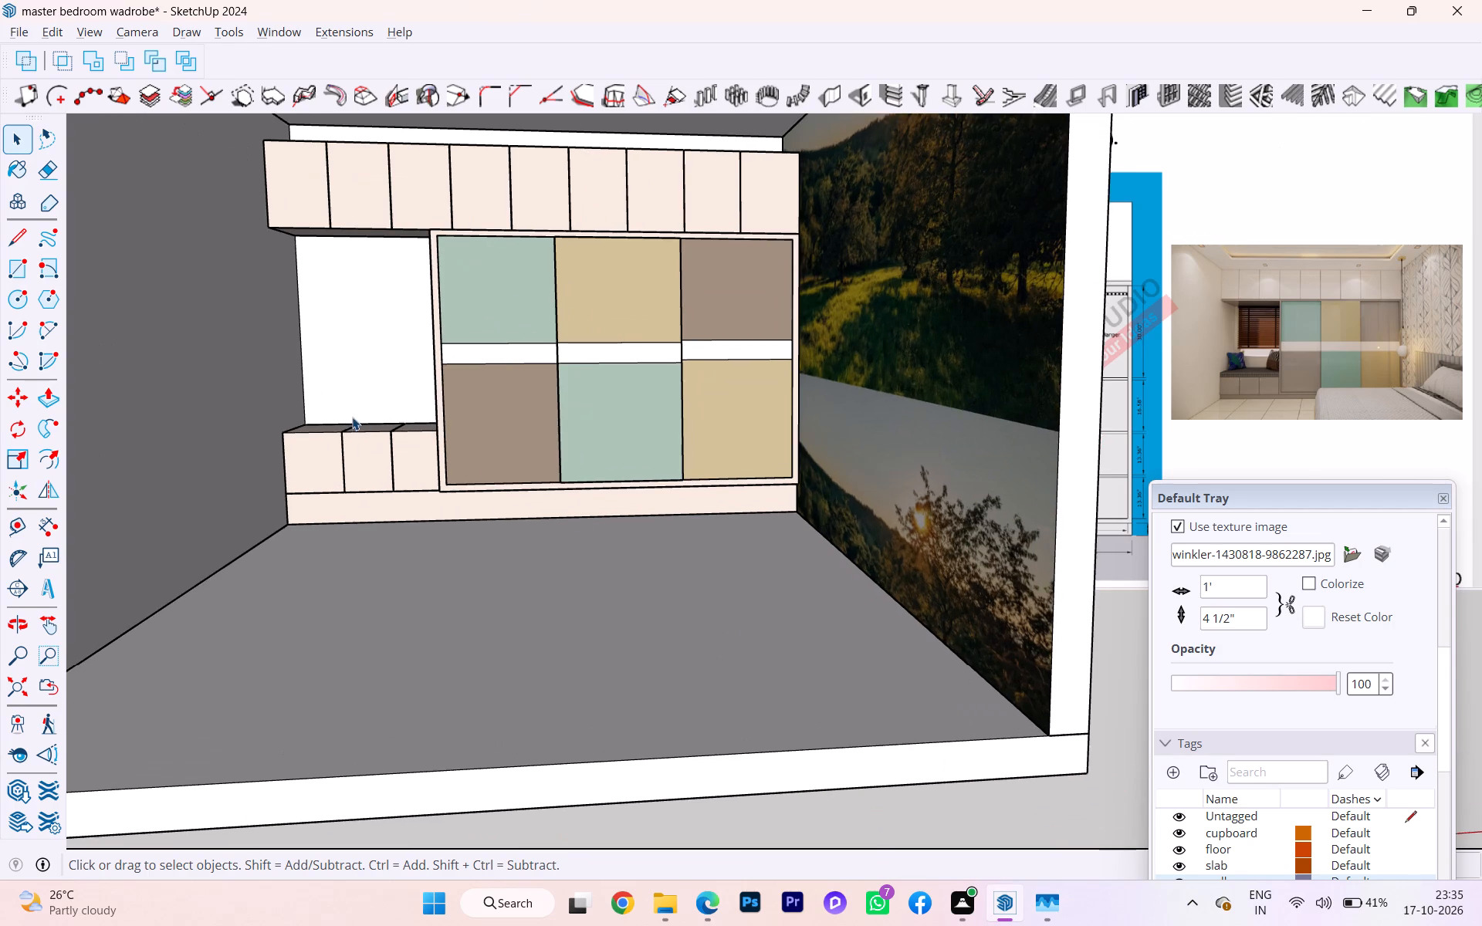
scroll(350, 417, "up", 1)
left_click(347, 330)
scroll(579, 421, "down", 3)
scroll(1183, 721, "down", 1)
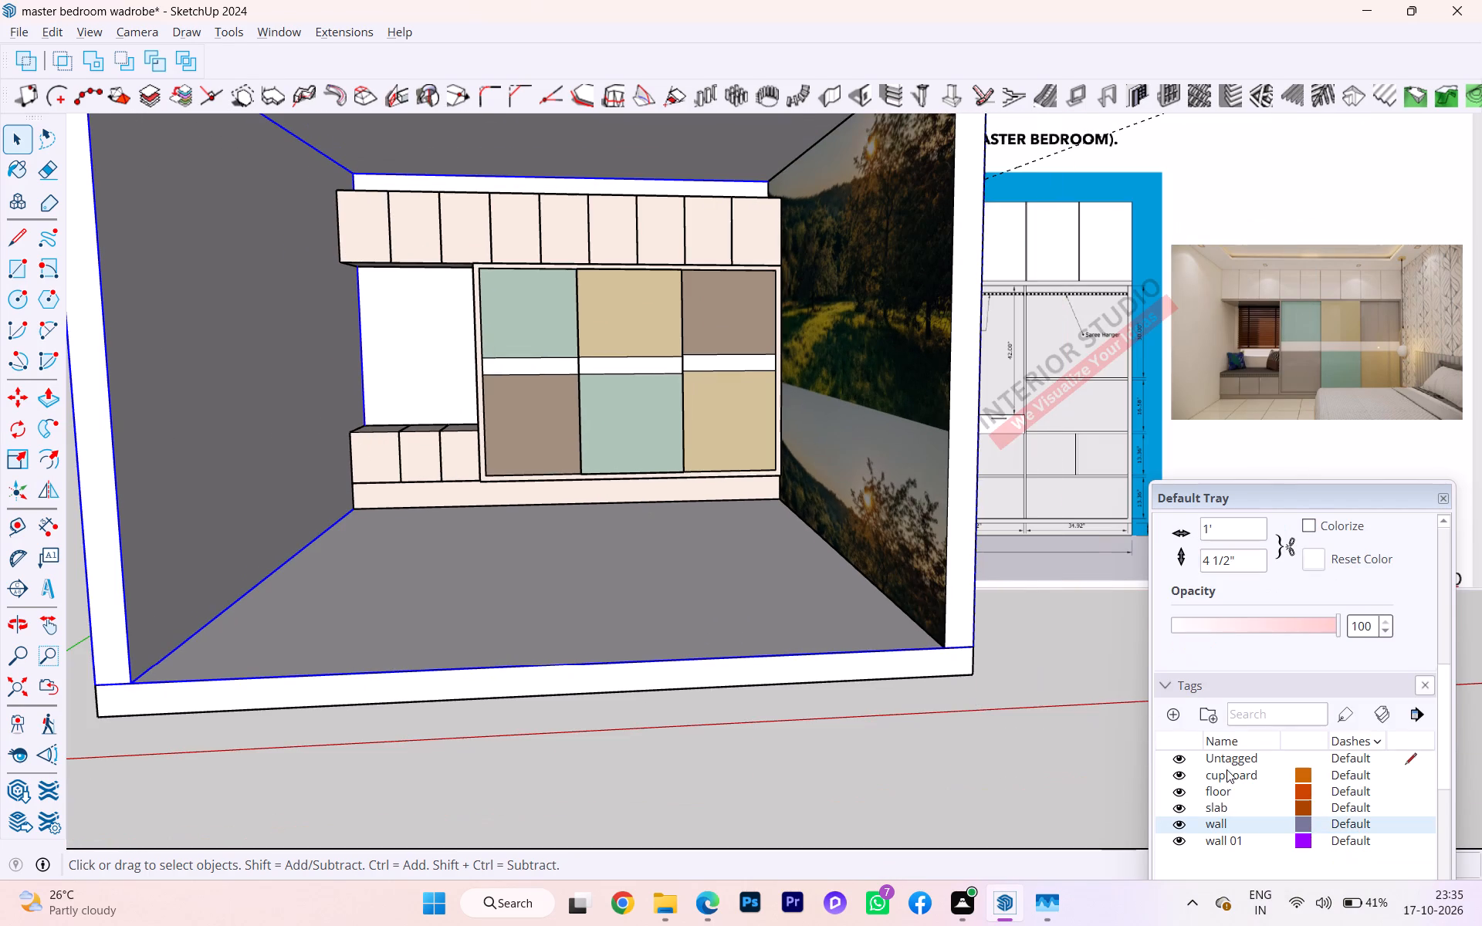
left_click(1176, 845)
scroll(837, 552, "down", 1)
middle_click_drag(829, 552, 787, 550)
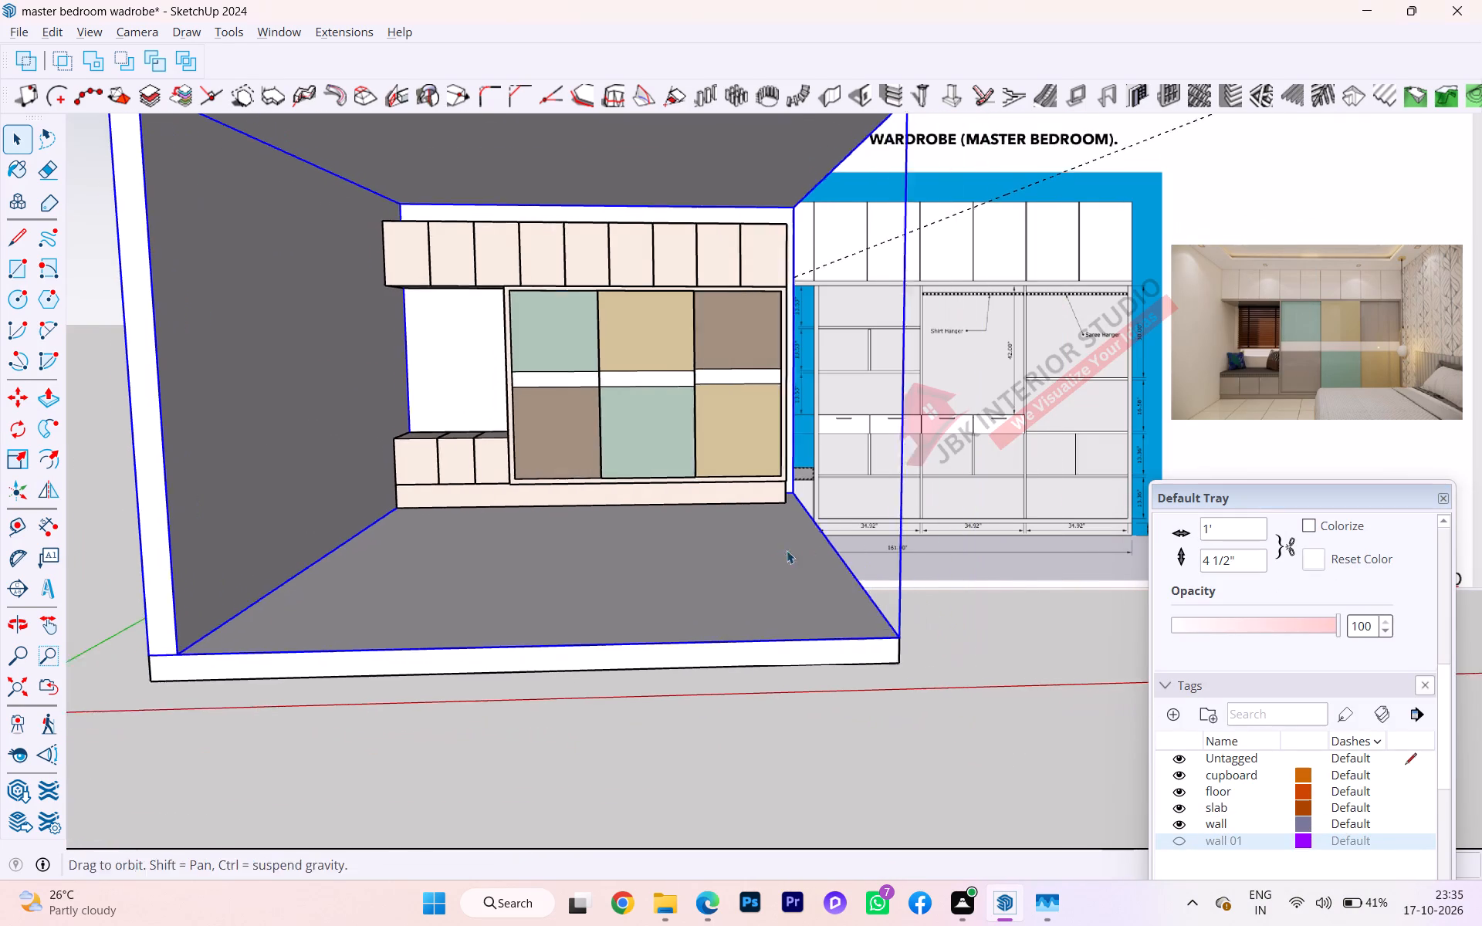
left_click(1178, 771)
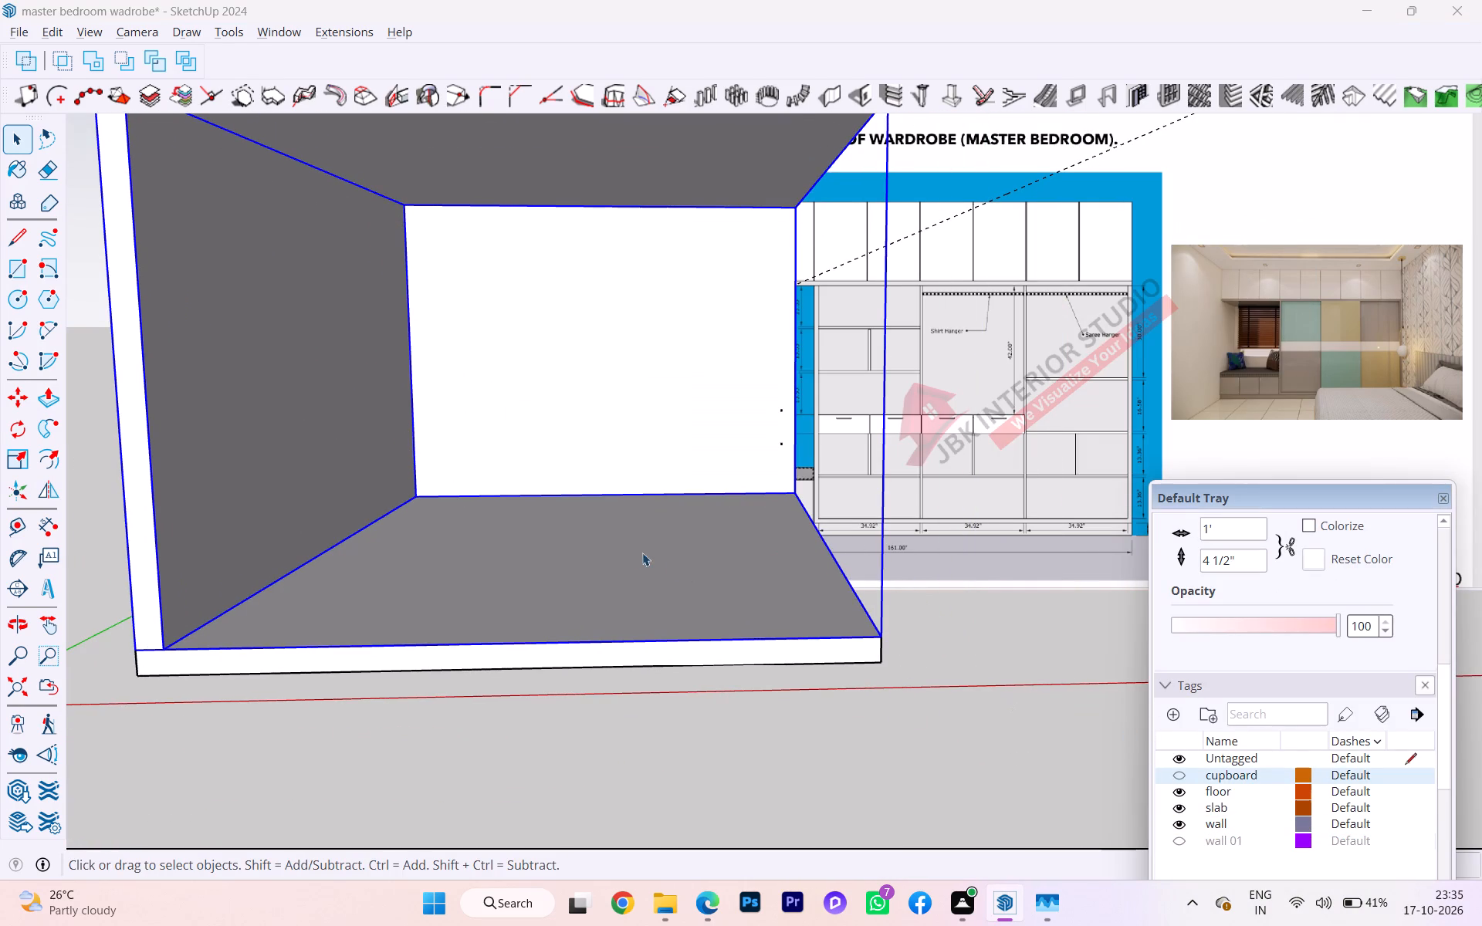
left_click(1184, 774)
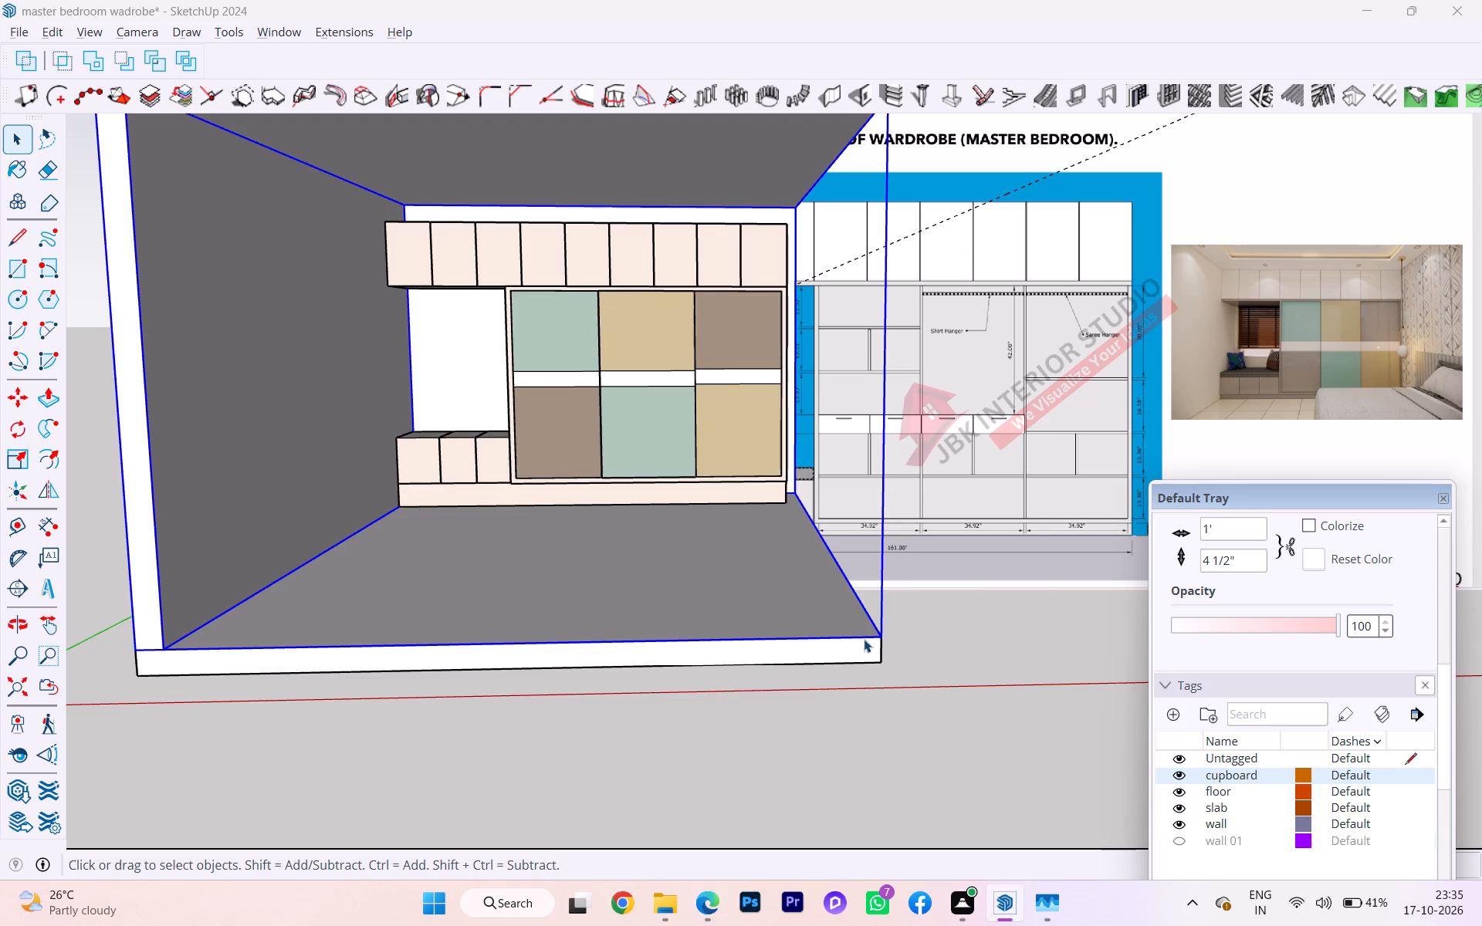
Inside the wall group, outline the niche area above the low cabinets on the back wall with lines along its top, side and bottom.
scroll(537, 451, "up", 4)
scroll(77, 22, "down", 1)
middle_click_drag(347, 249, 435, 175)
scroll(380, 252, "up", 2)
scroll(384, 272, "down", 1)
scroll(385, 275, "up", 1)
left_click(388, 291)
double_click(388, 291)
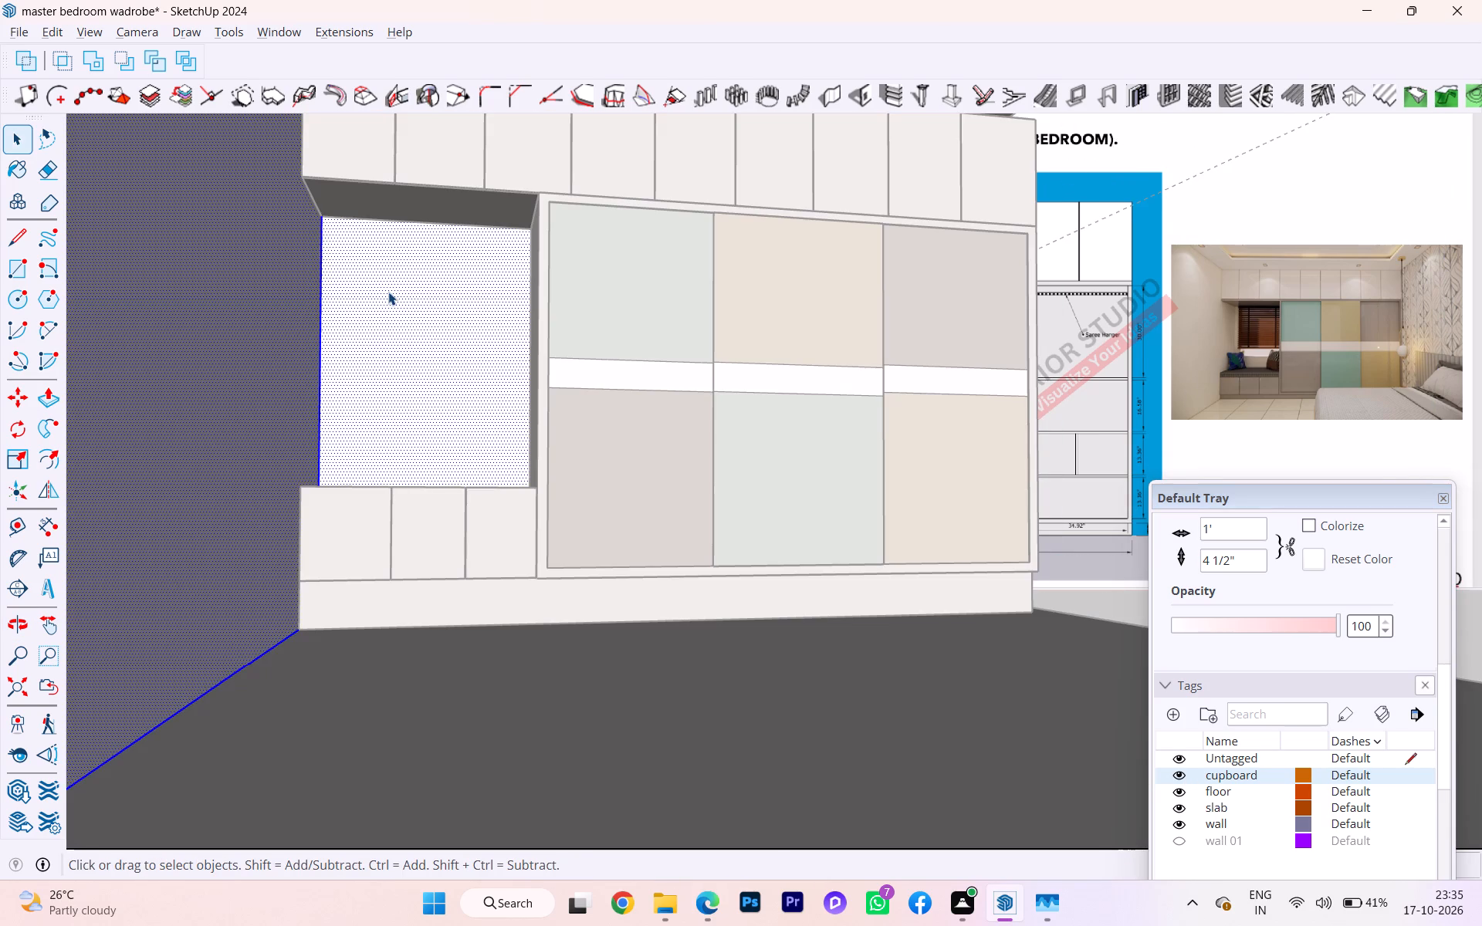
scroll(388, 295, "up", 1)
scroll(388, 295, "down", 1)
scroll(388, 295, "up", 2)
key("l")
key("Return")
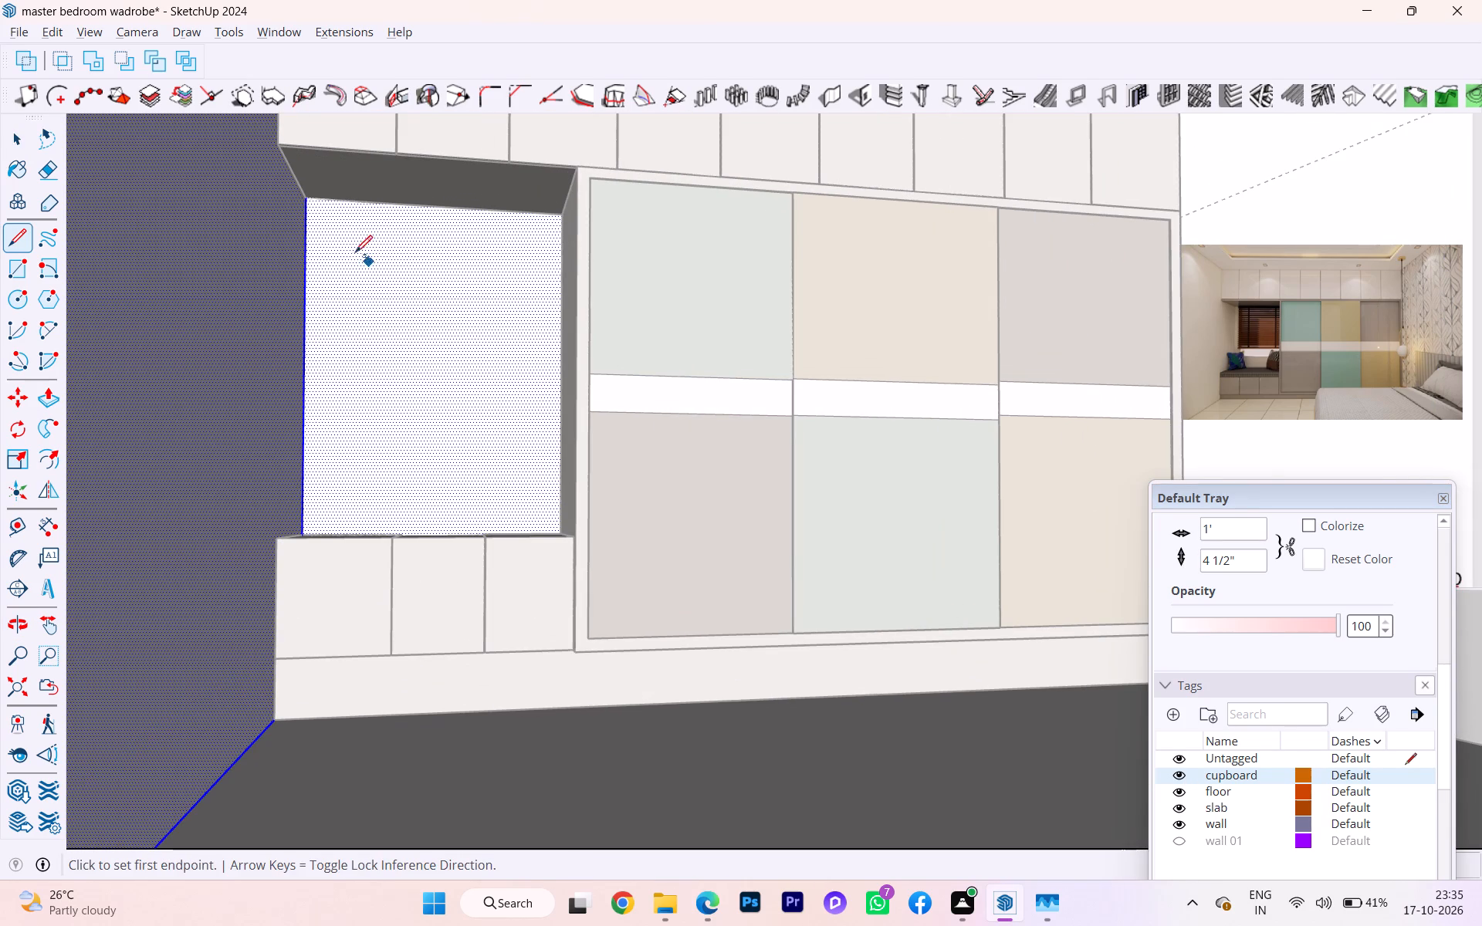
scroll(310, 230, "up", 1)
left_click(303, 195)
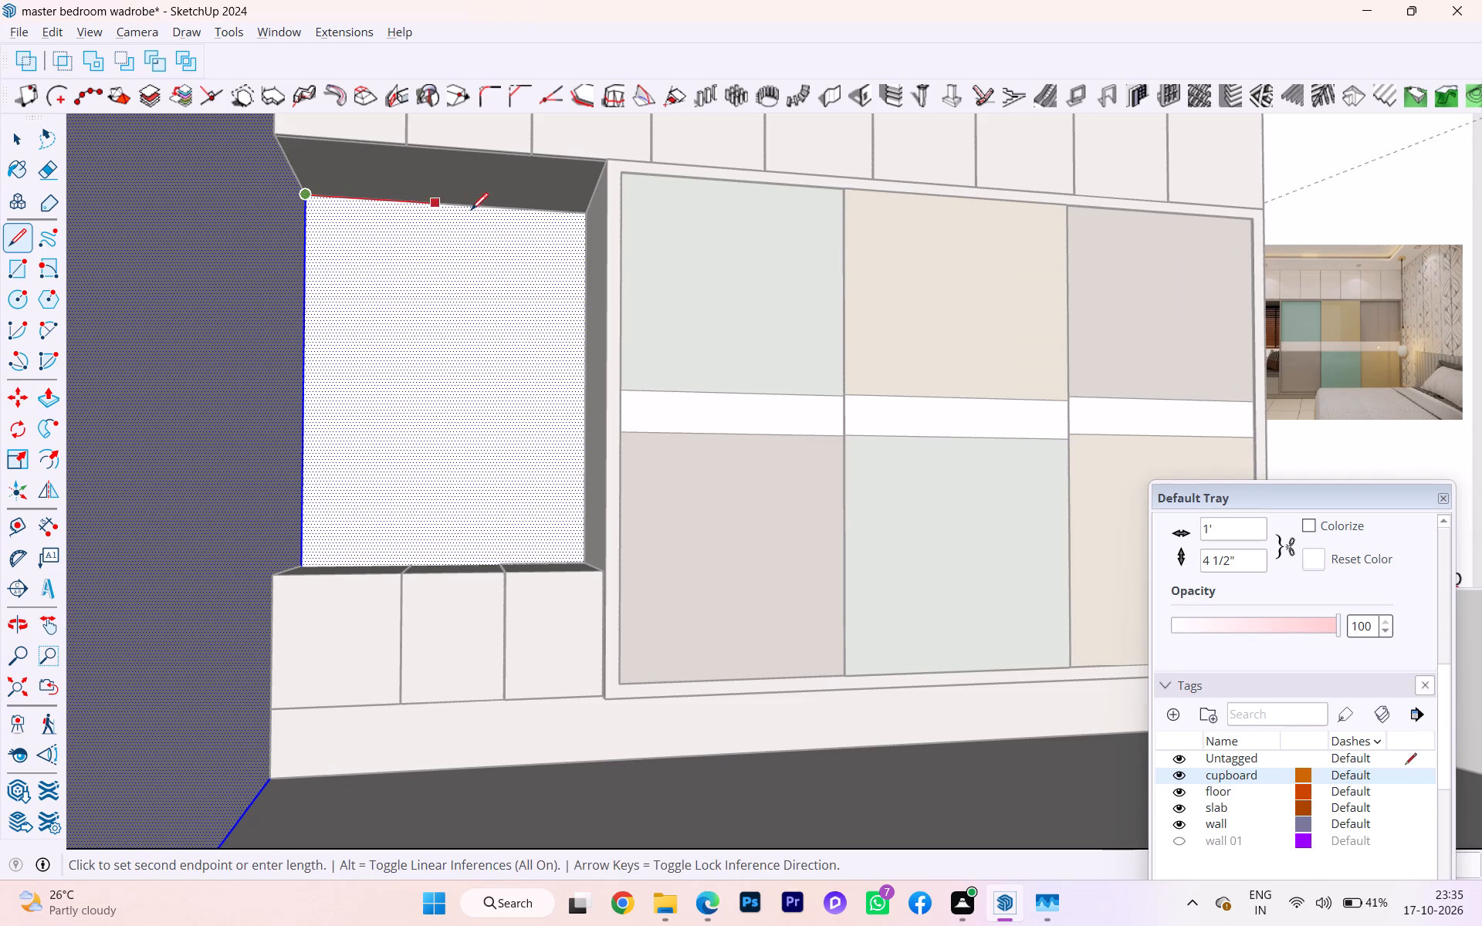
left_click(583, 215)
scroll(589, 451, "down", 2)
middle_click_drag(593, 475, 594, 482)
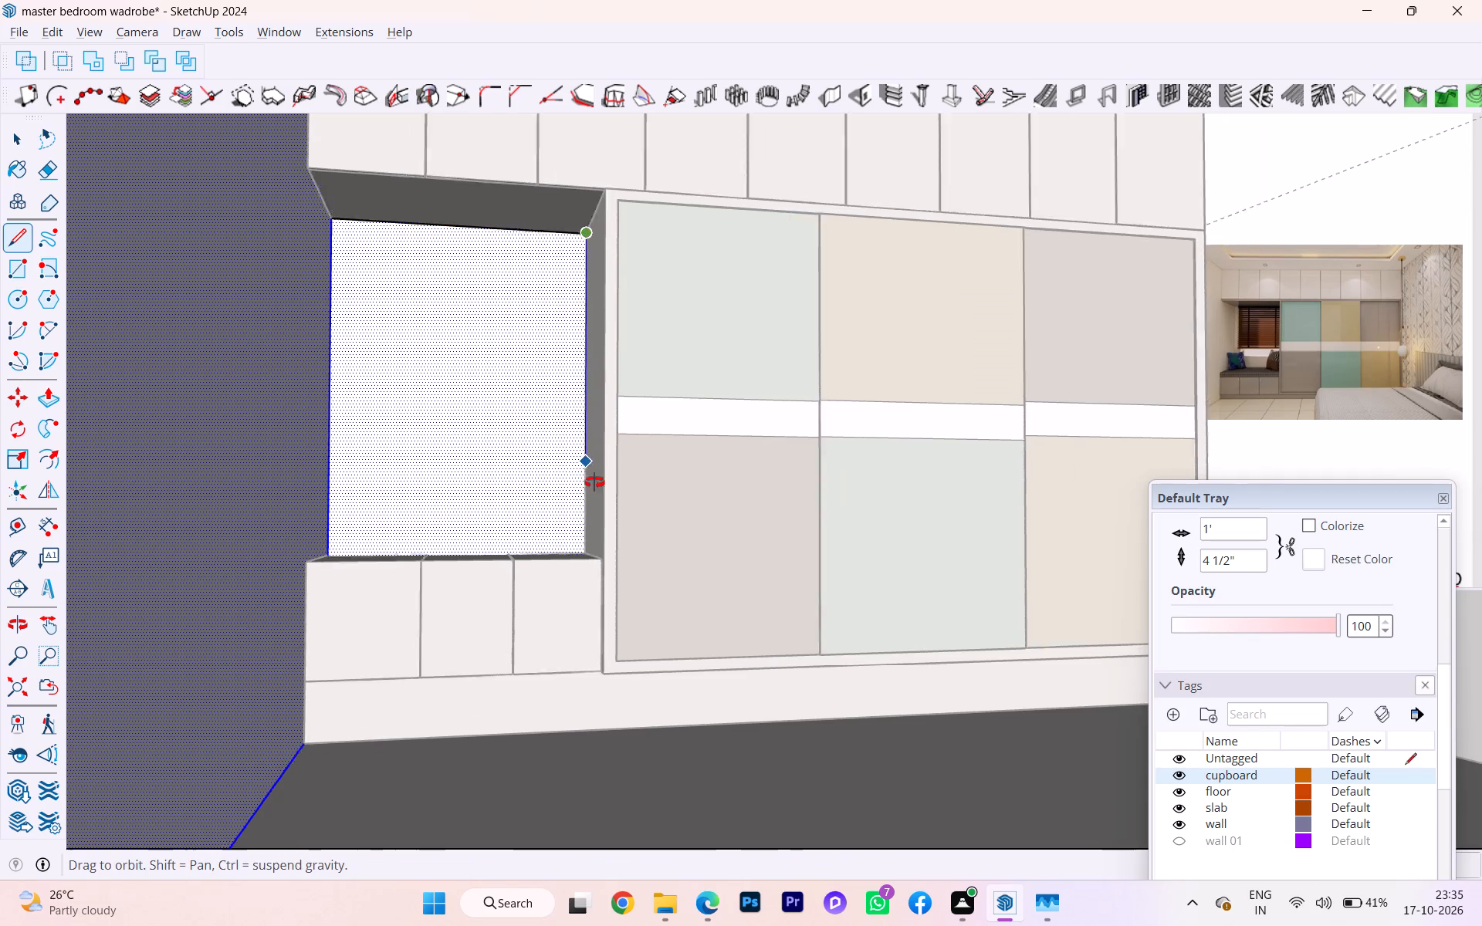
middle_click_drag(594, 482, 605, 554)
left_click(586, 536)
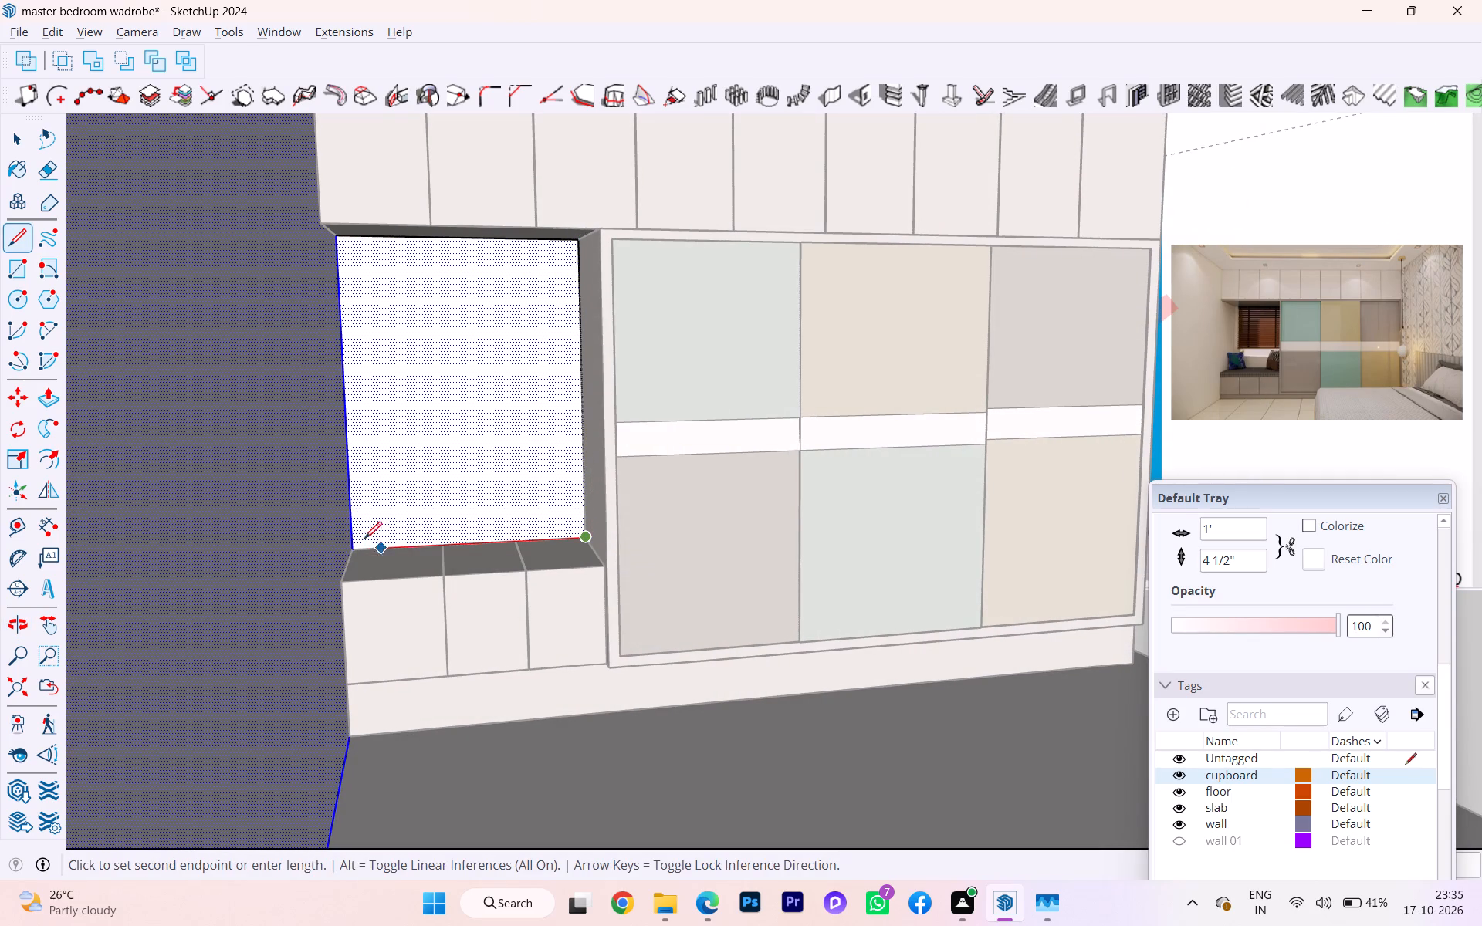
left_click(343, 545)
key("space")
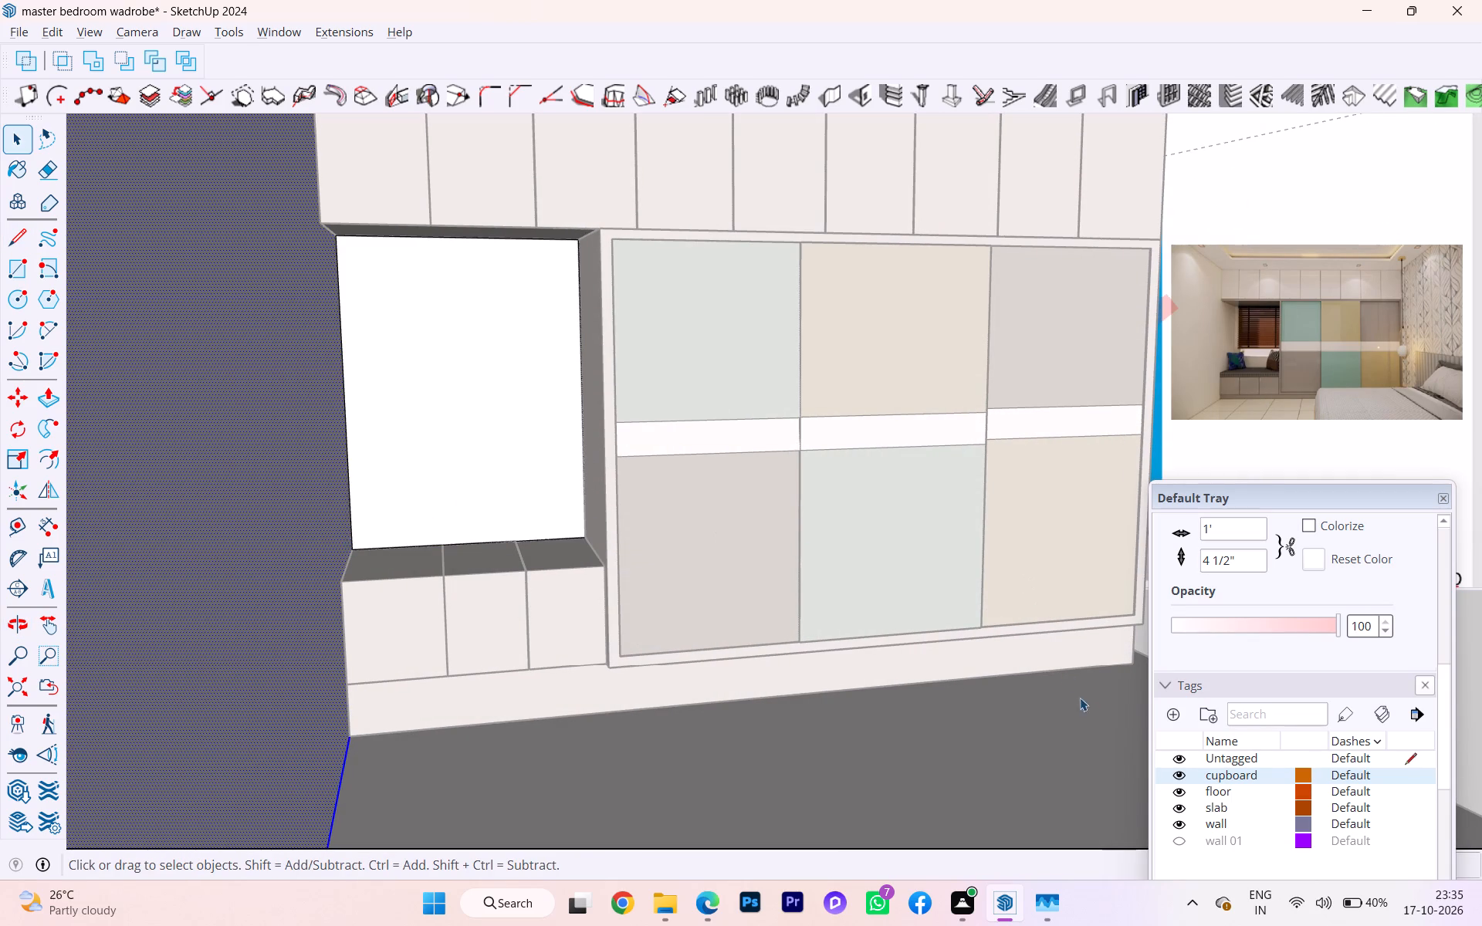
Hide the "cupboard" tag, push the outlined face through the back wall to cut a window opening, and leave the group.
left_click(1176, 770)
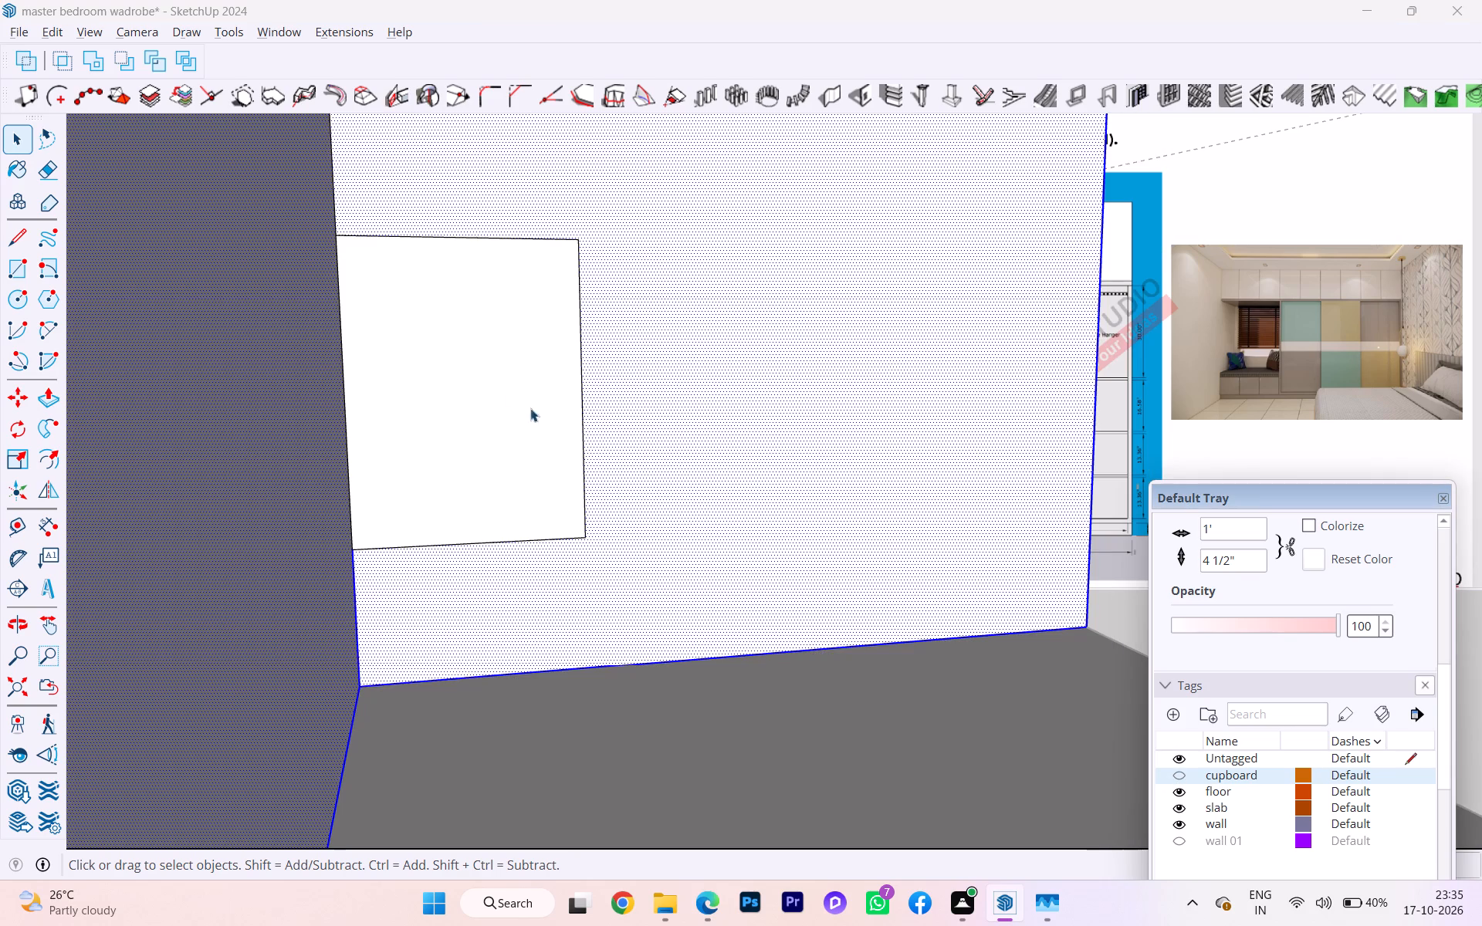
scroll(454, 343, "down", 1)
left_click(438, 354)
key("p")
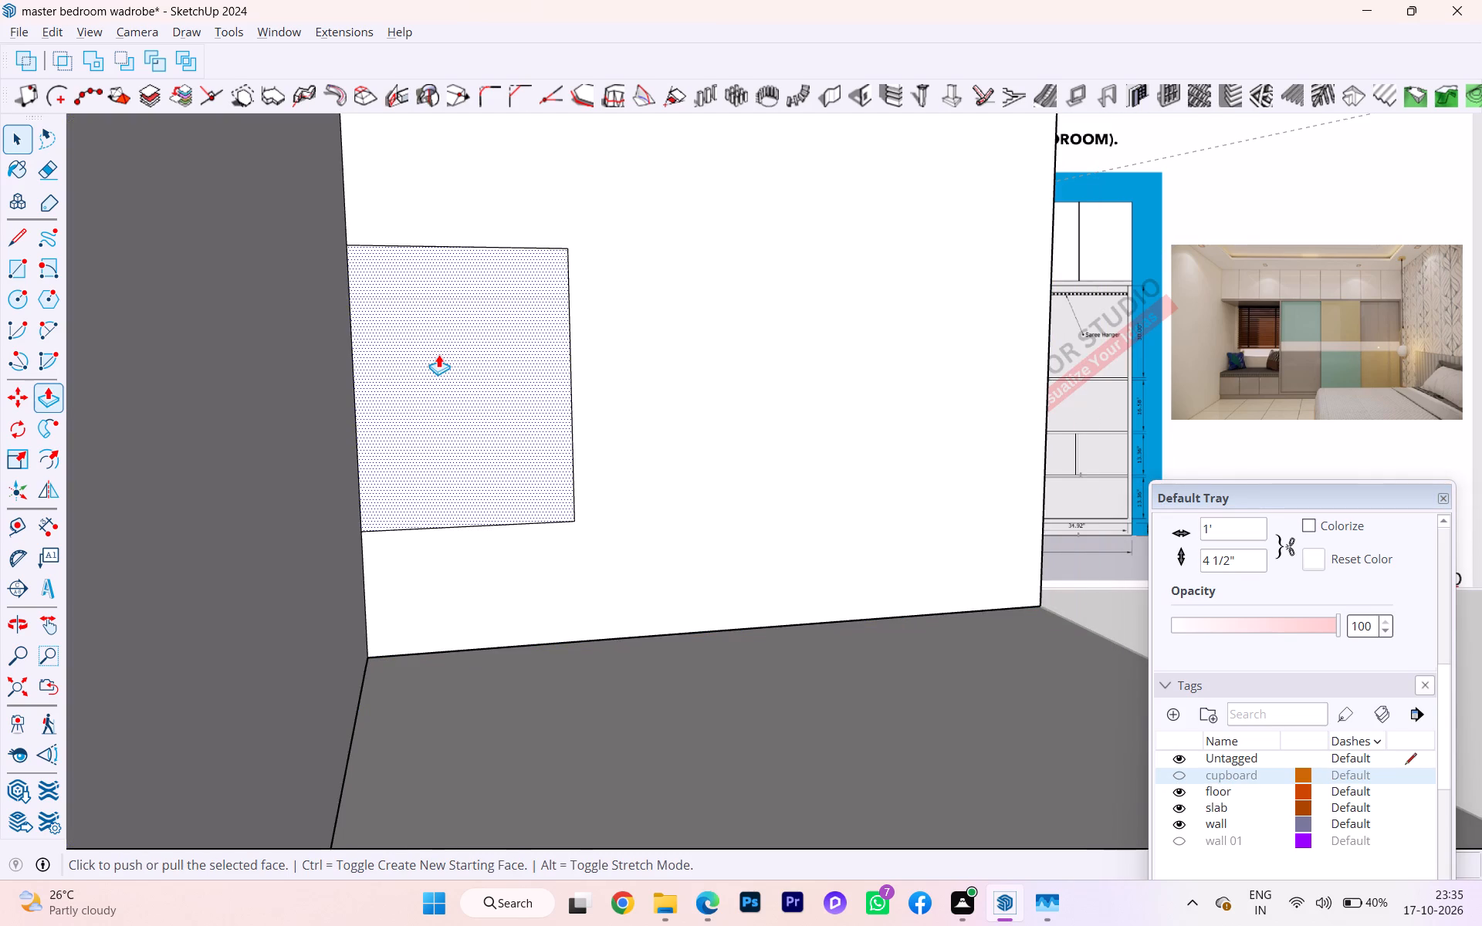
left_click(438, 352)
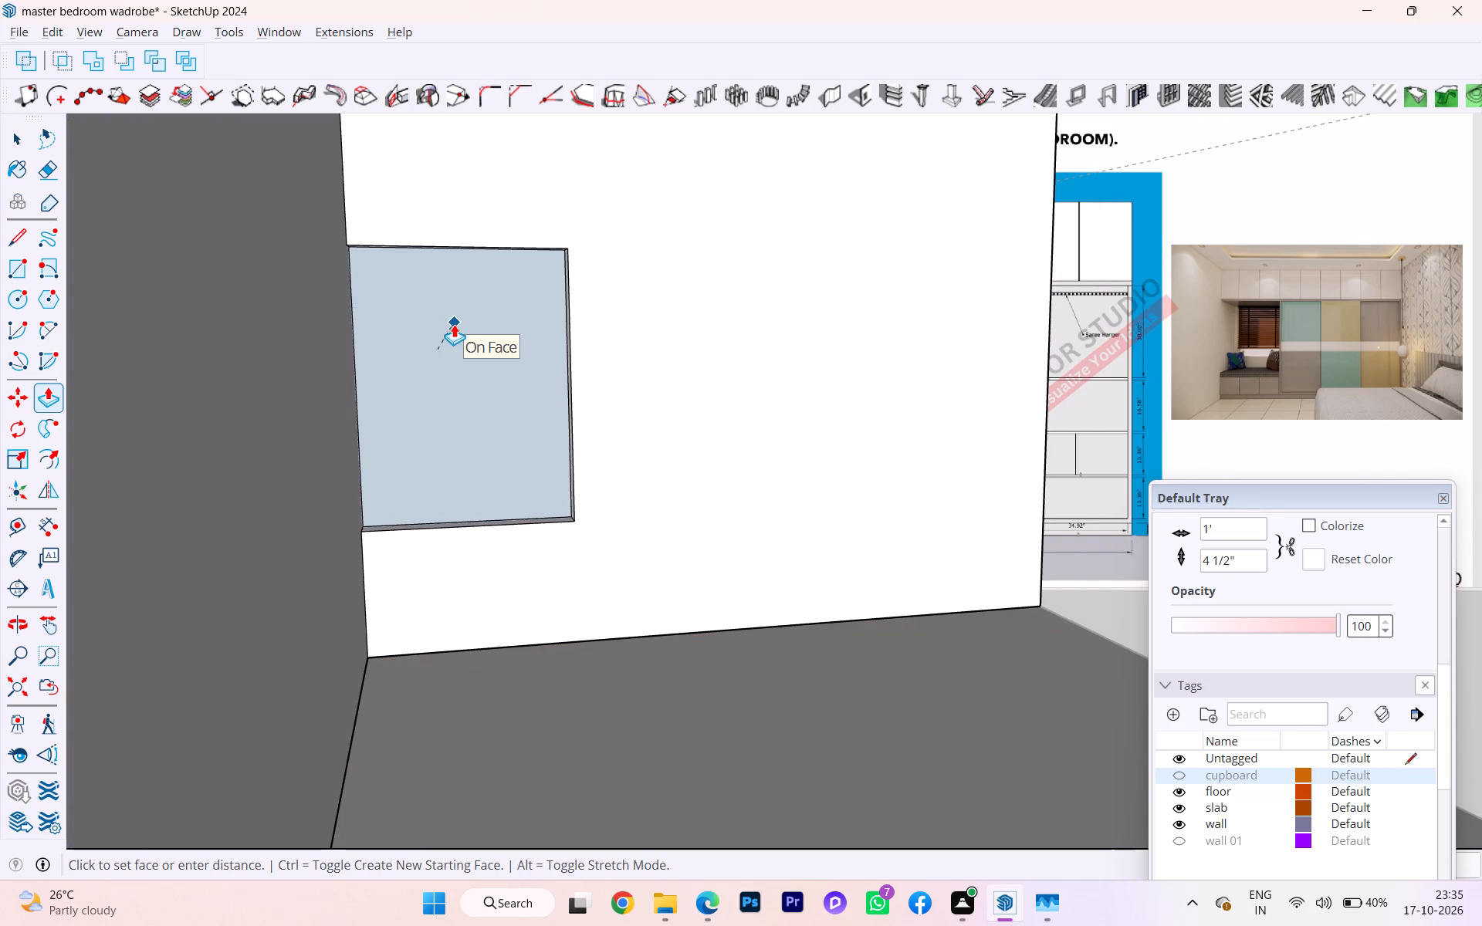
left_click(454, 324)
key("space")
scroll(411, 363, "down", 5)
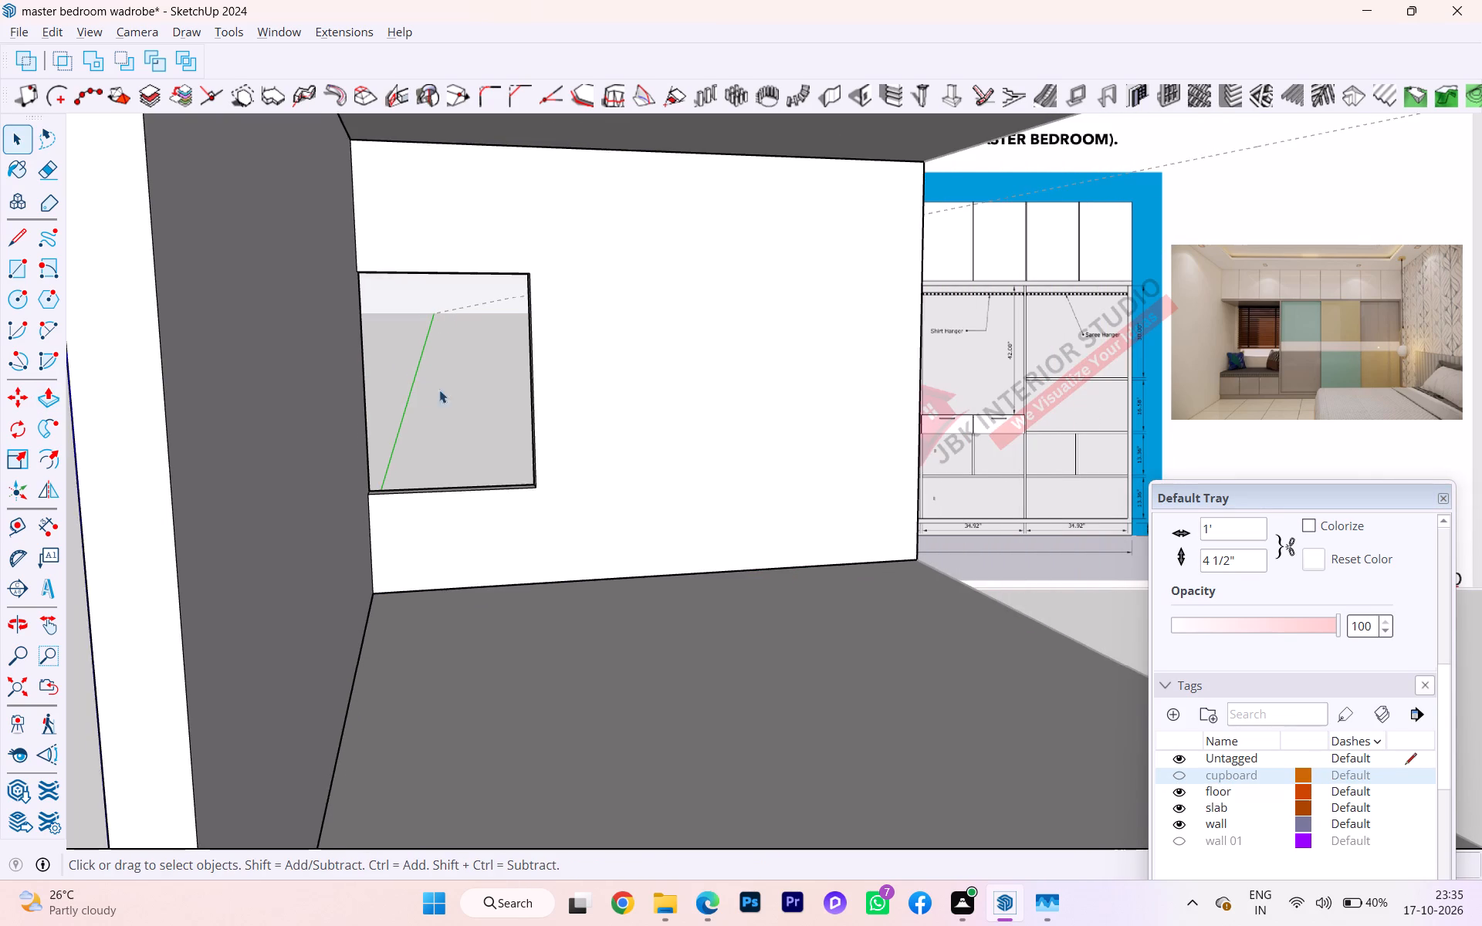
scroll(455, 397, "down", 4)
left_click(271, 458)
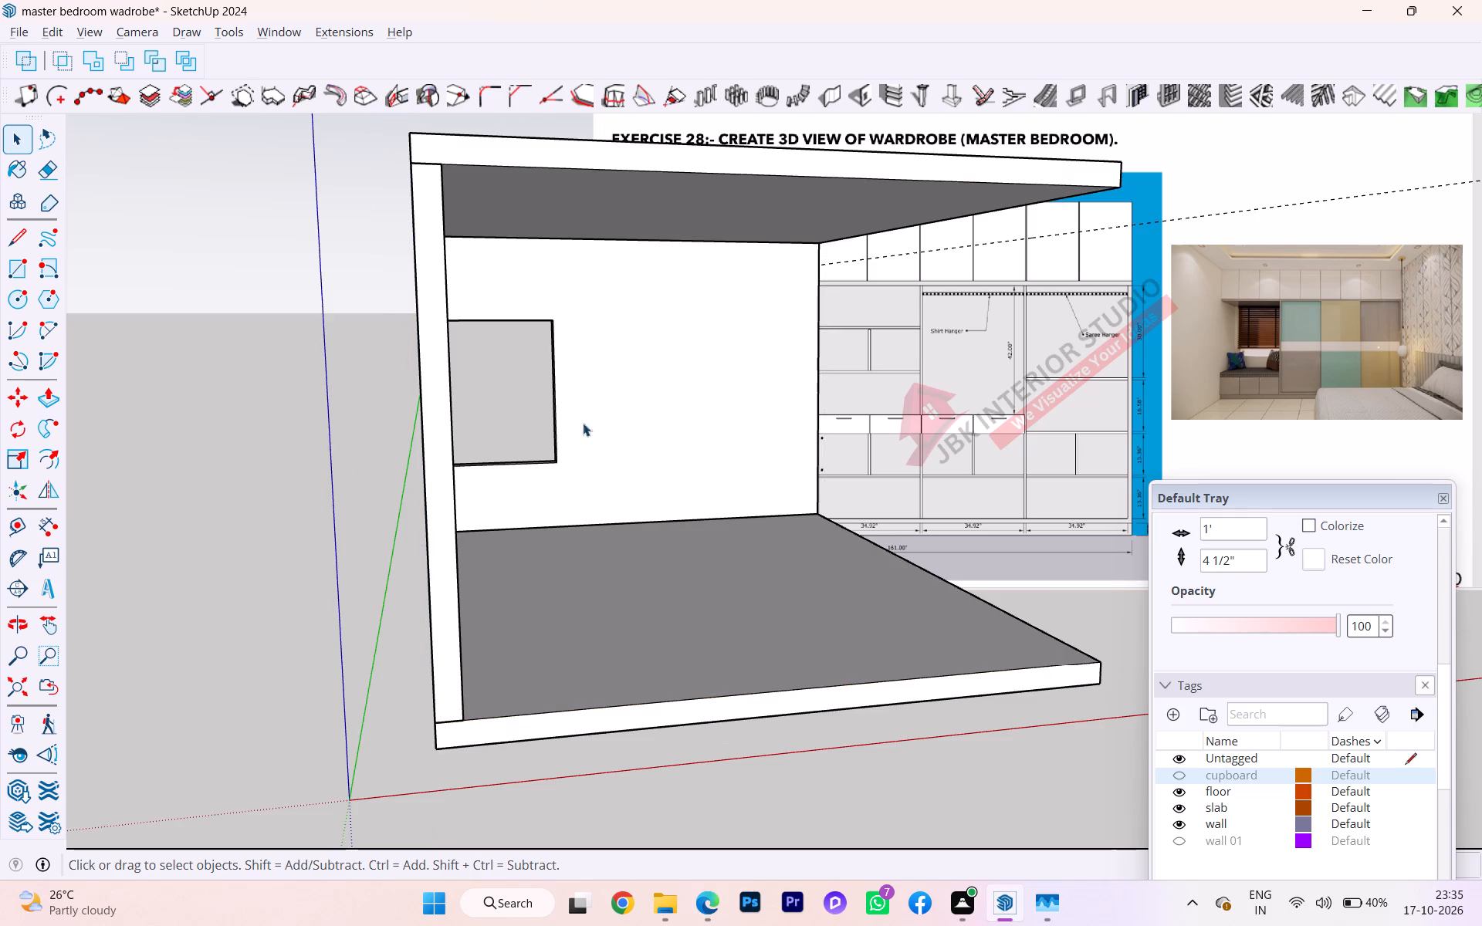
Open 3D Warehouse and search its models for "window".
scroll(657, 378, "up", 3)
scroll(590, 367, "up", 2)
scroll(440, 352, "up", 1)
scroll(438, 352, "down", 1)
scroll(434, 352, "up", 3)
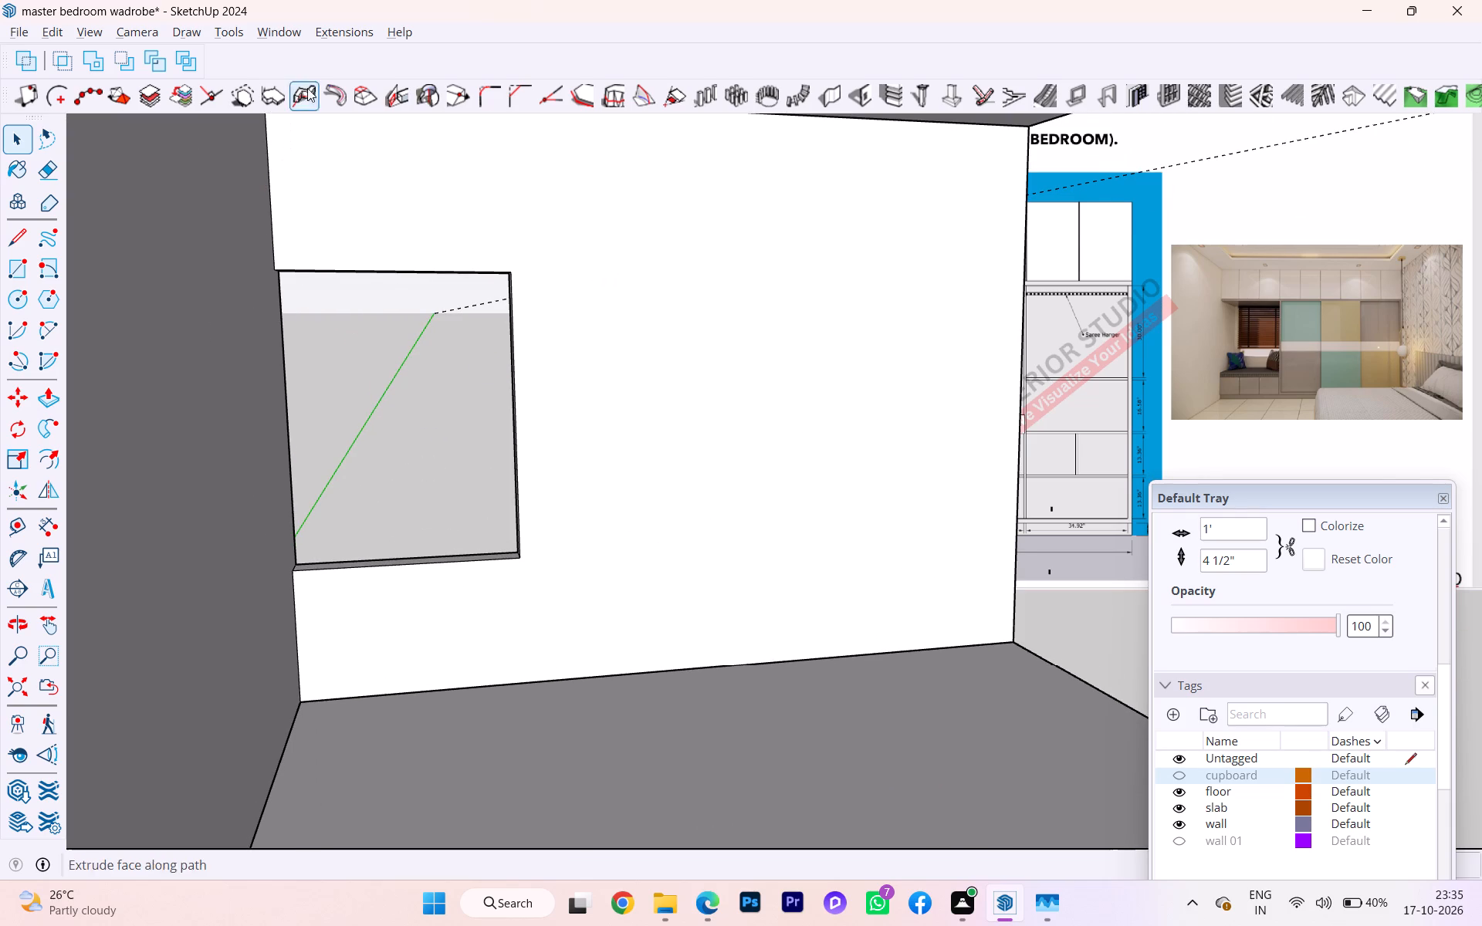
left_click(356, 32)
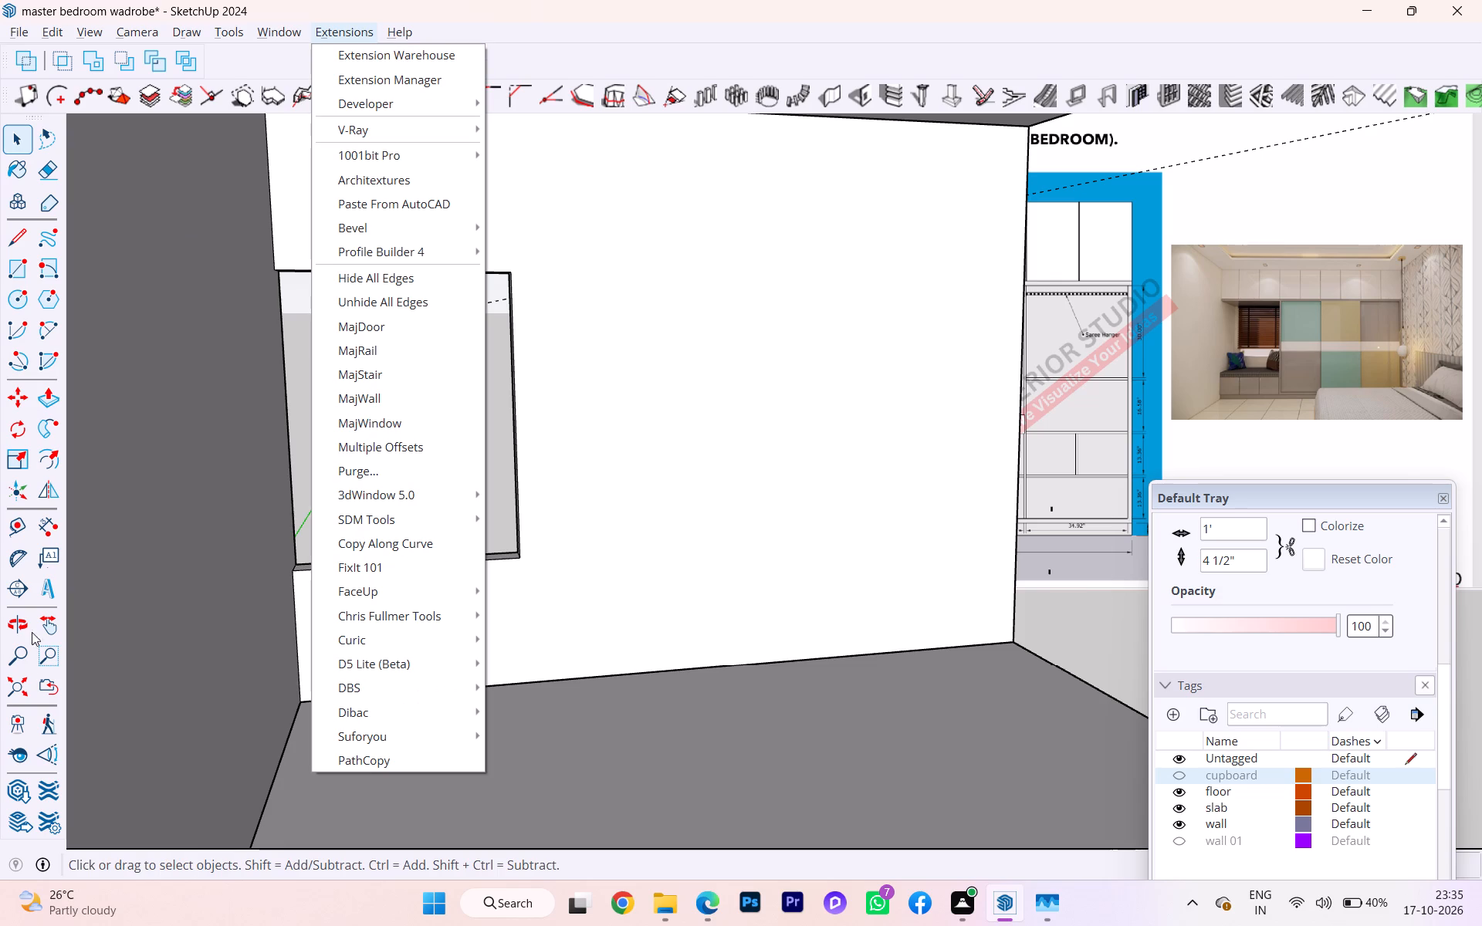
left_click(17, 789)
left_click(12, 779)
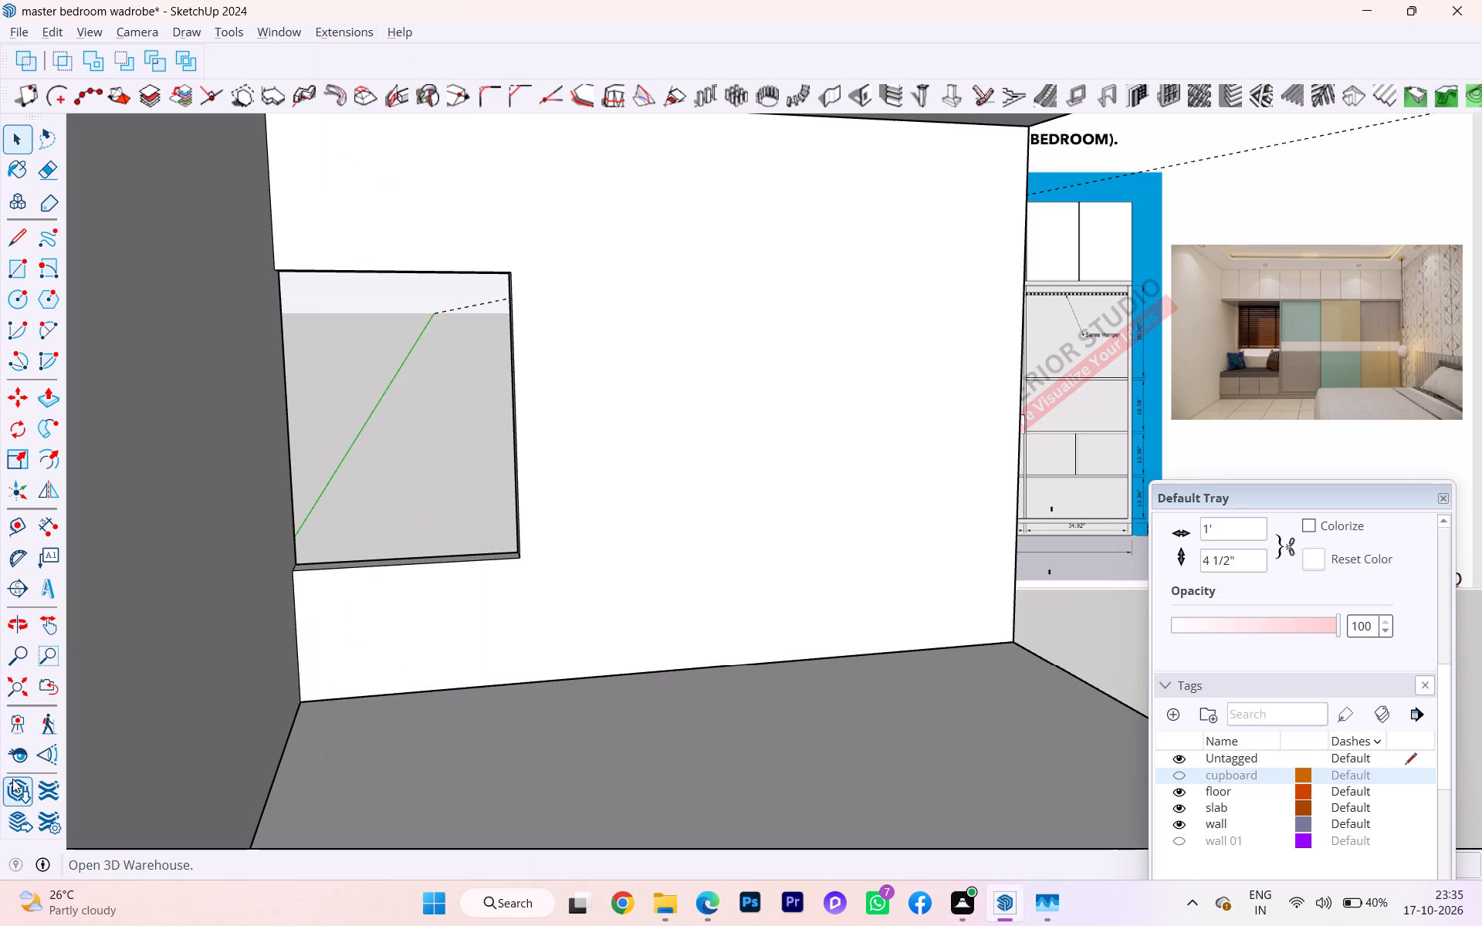
double_click(12, 793)
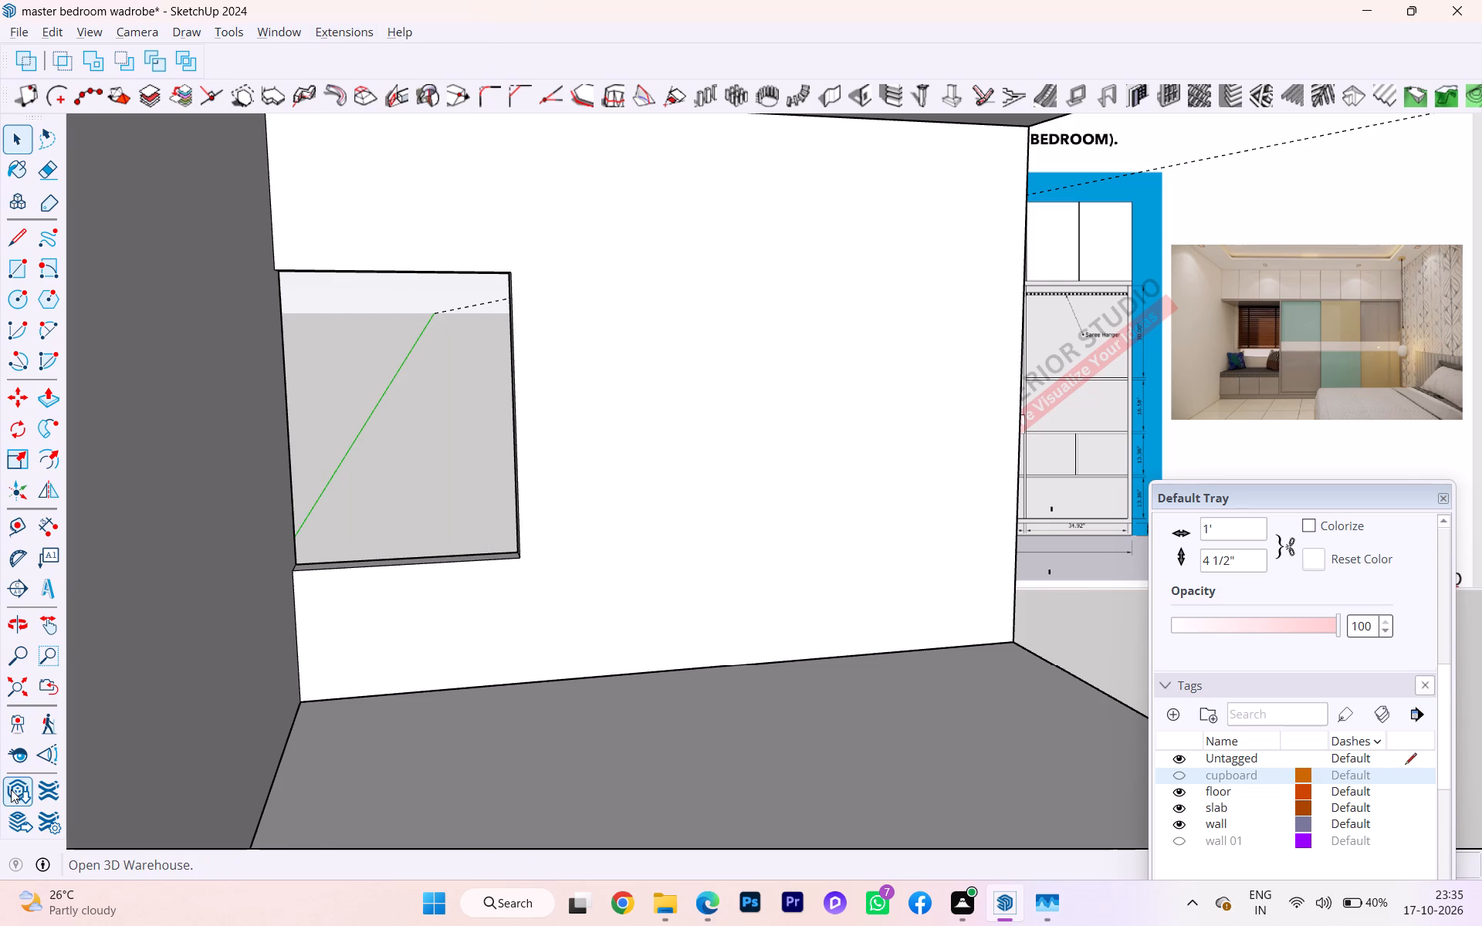
double_click(11, 789)
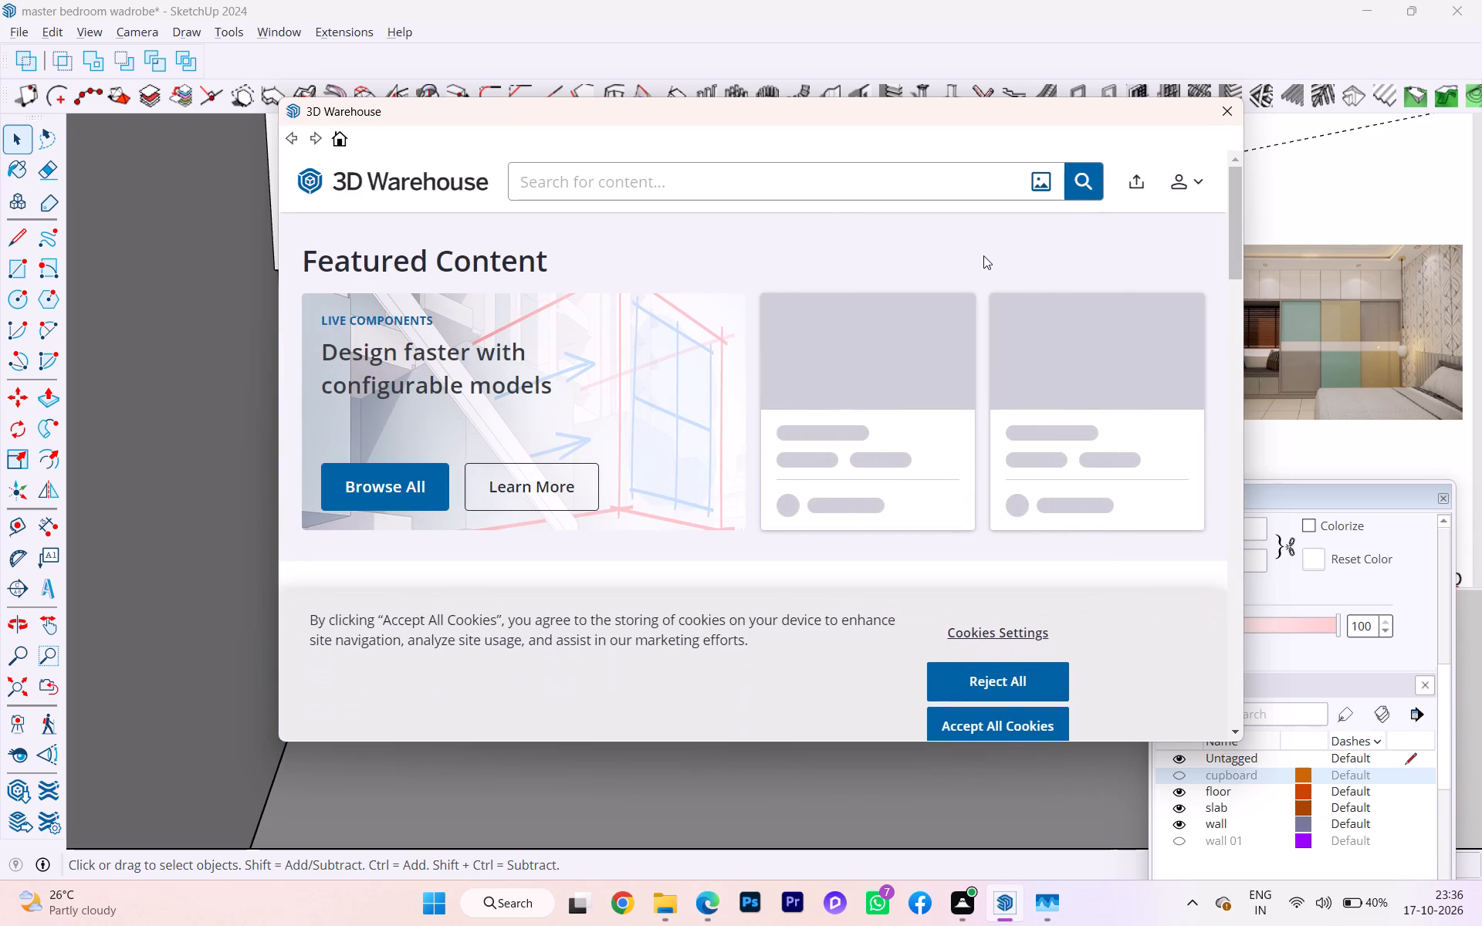
left_click(563, 177)
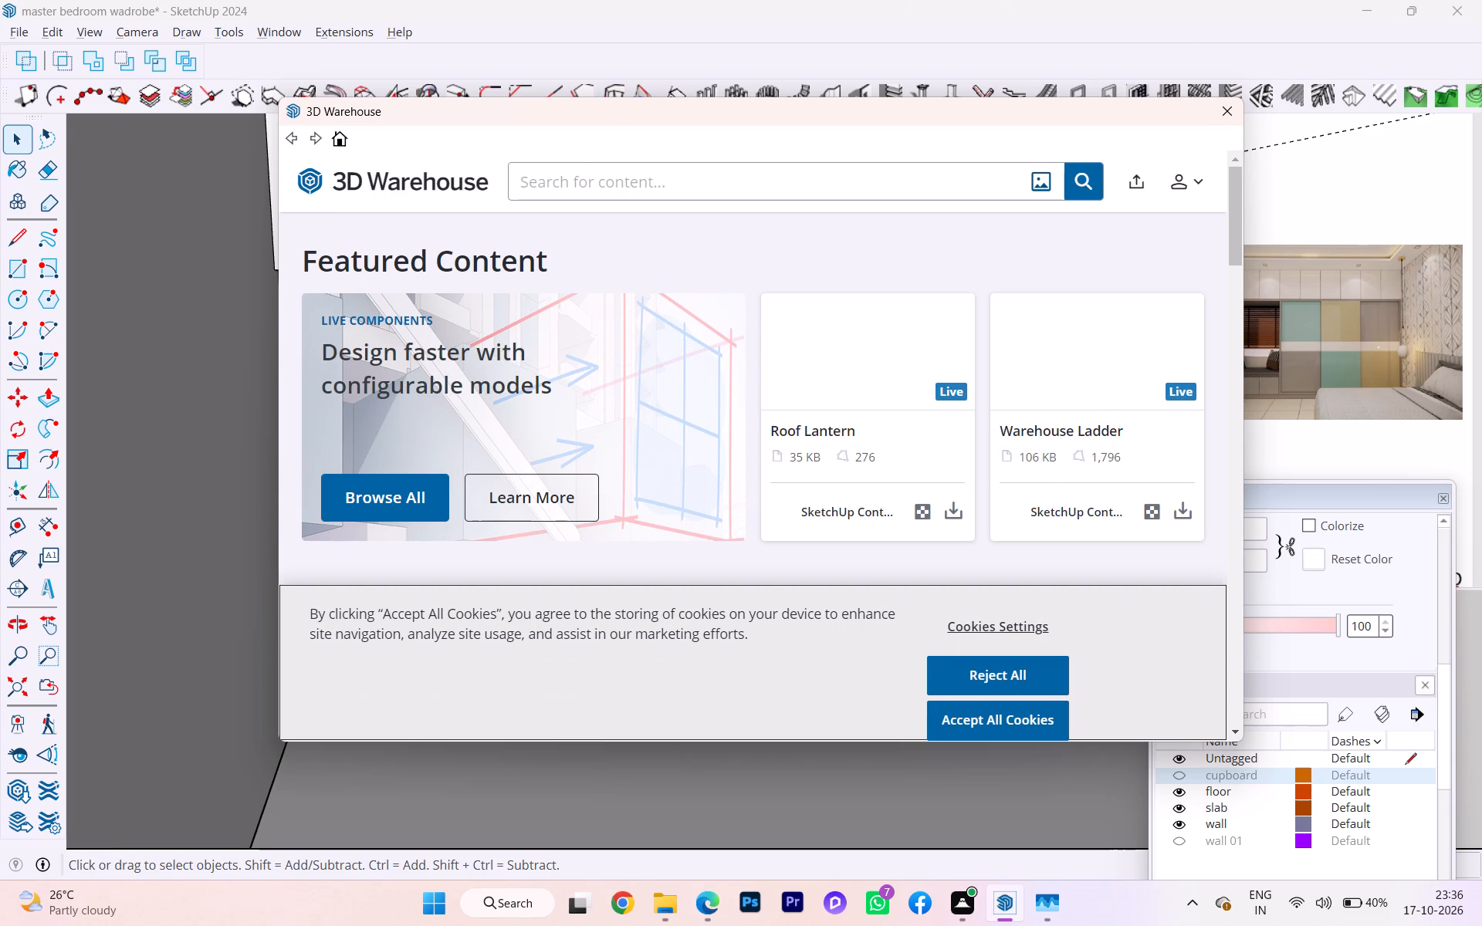
type("window")
key("Return")
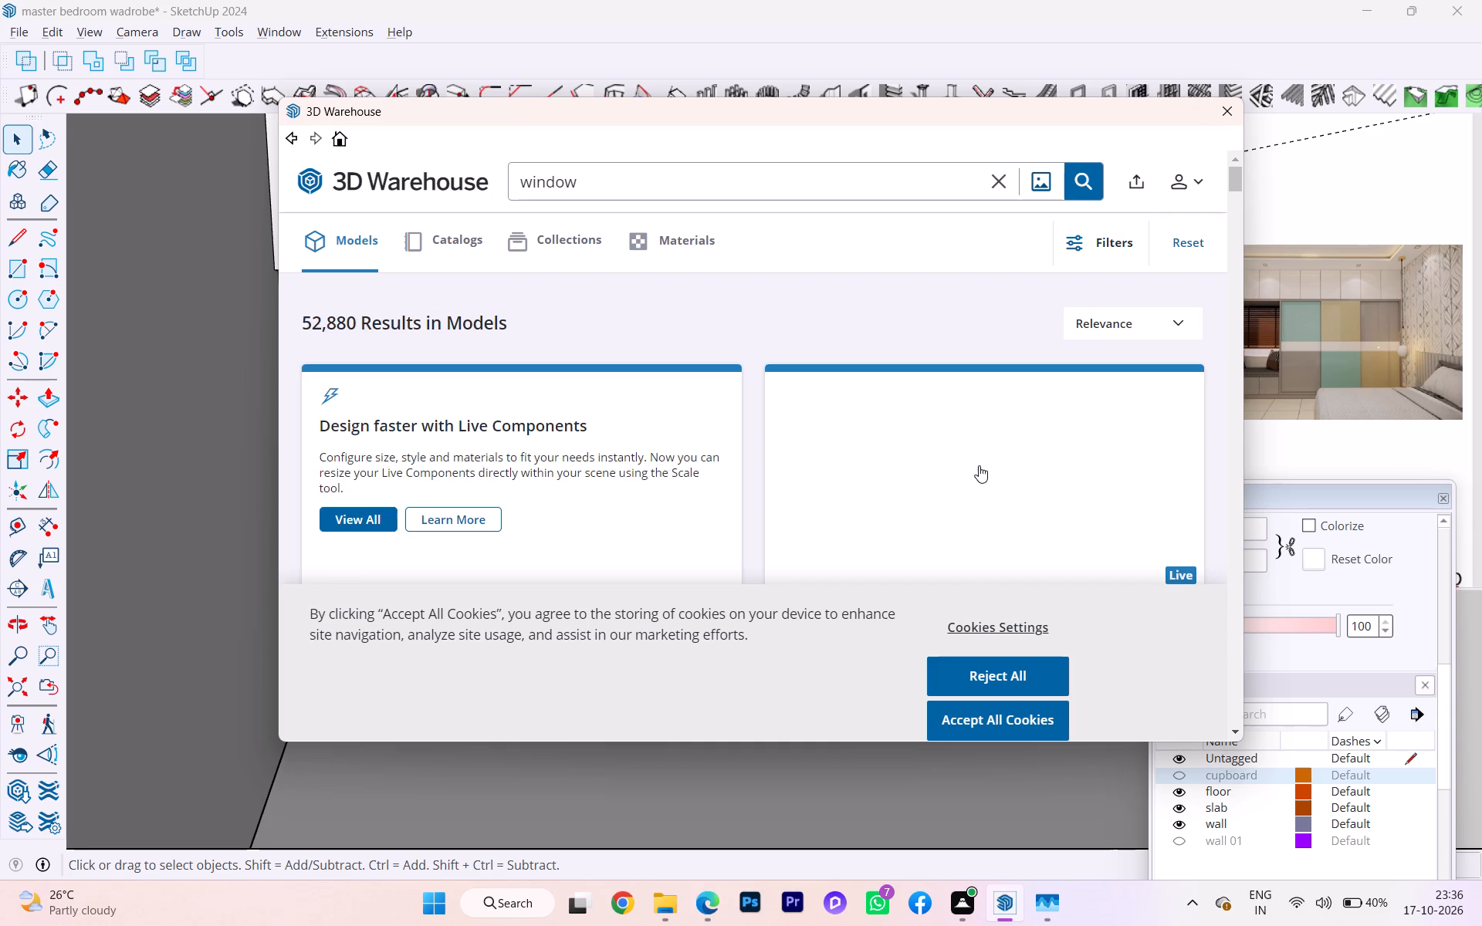
Reject all cookies in the 3D Warehouse consent notice covering the window search results.
scroll(984, 471, "down", 2)
scroll(984, 471, "up", 1)
scroll(984, 471, "down", 4)
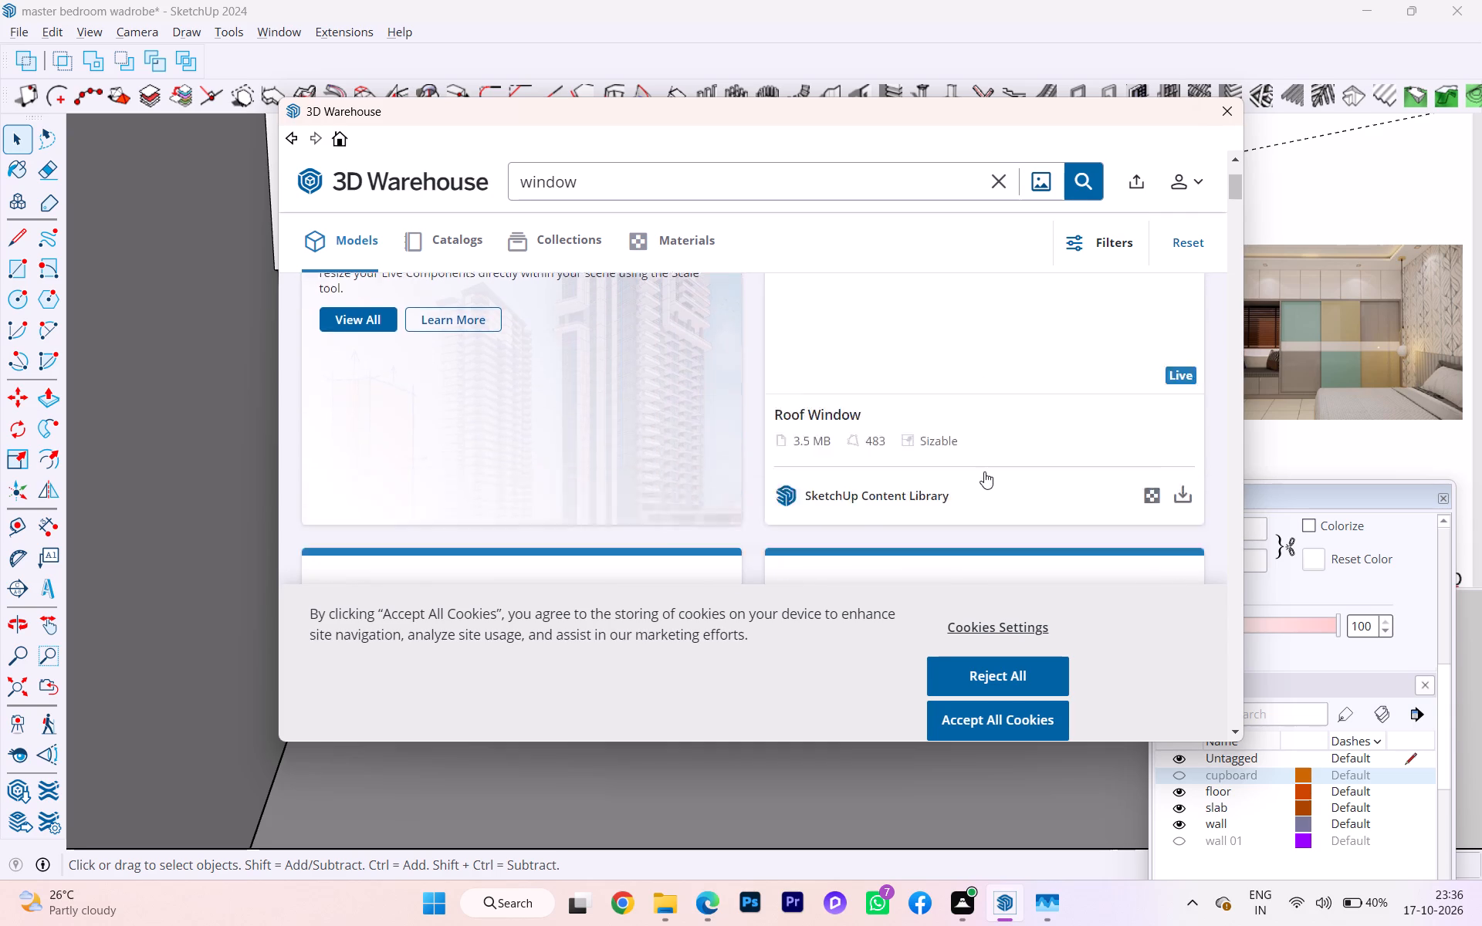
scroll(984, 471, "up", 2)
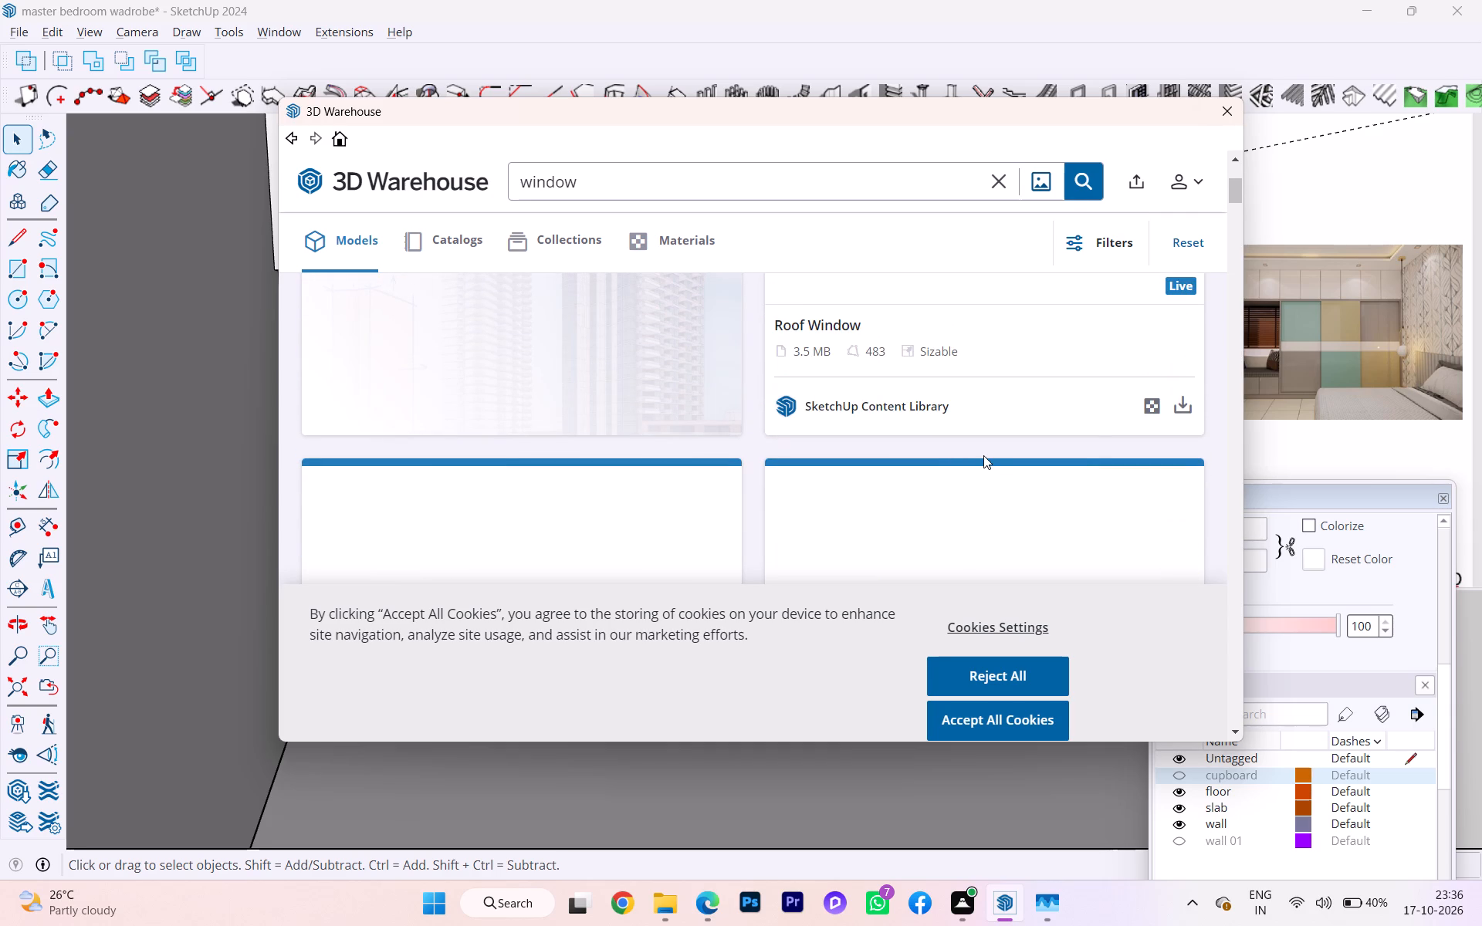
scroll(987, 450, "up", 2)
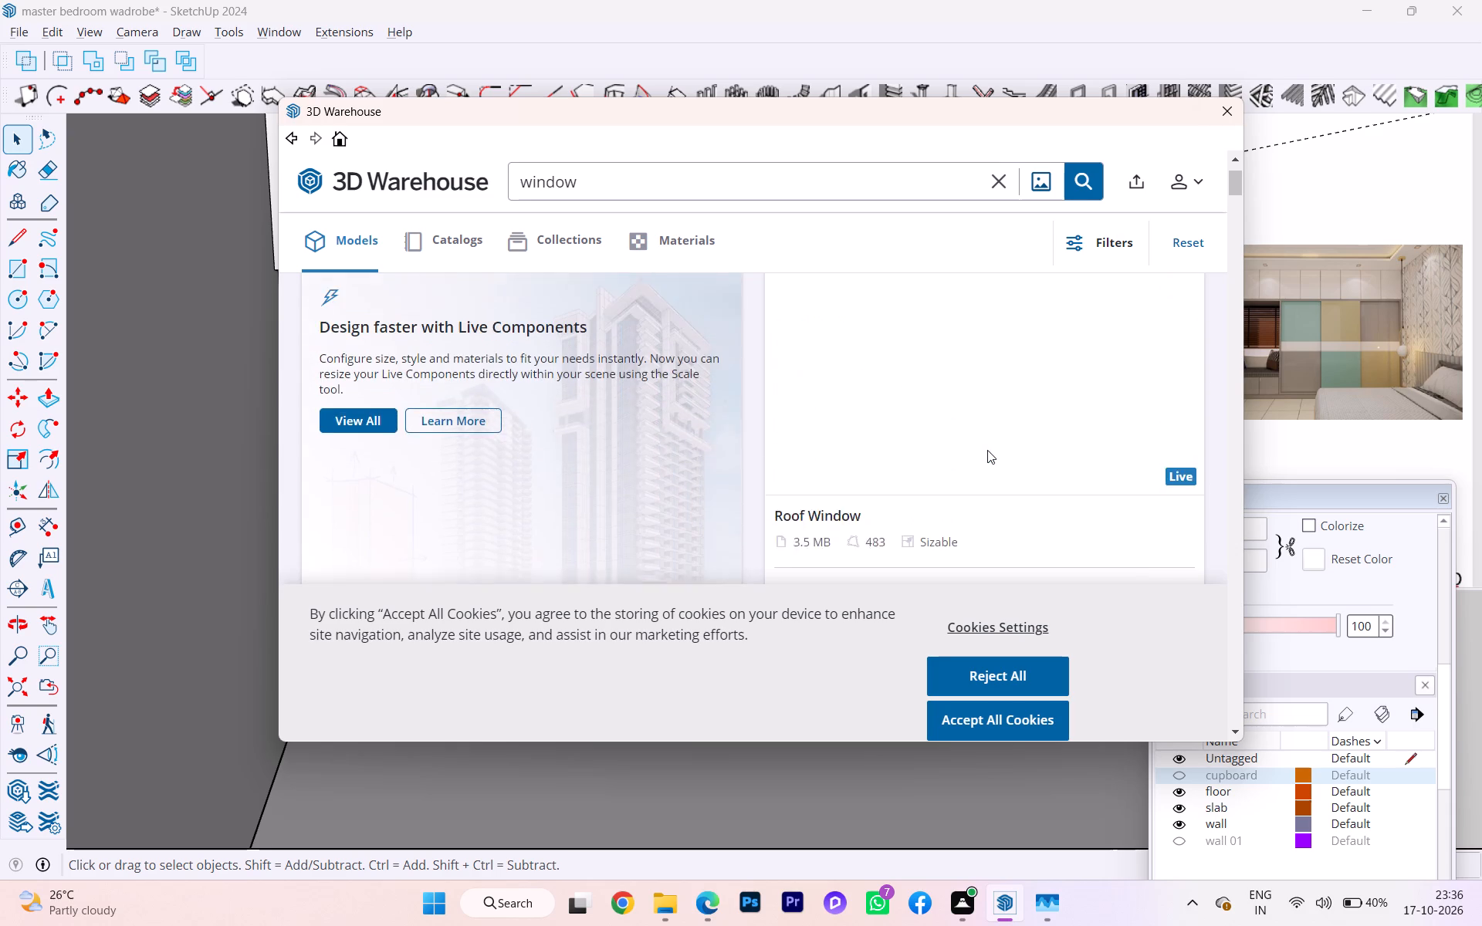
scroll(987, 450, "down", 1)
scroll(987, 450, "up", 4)
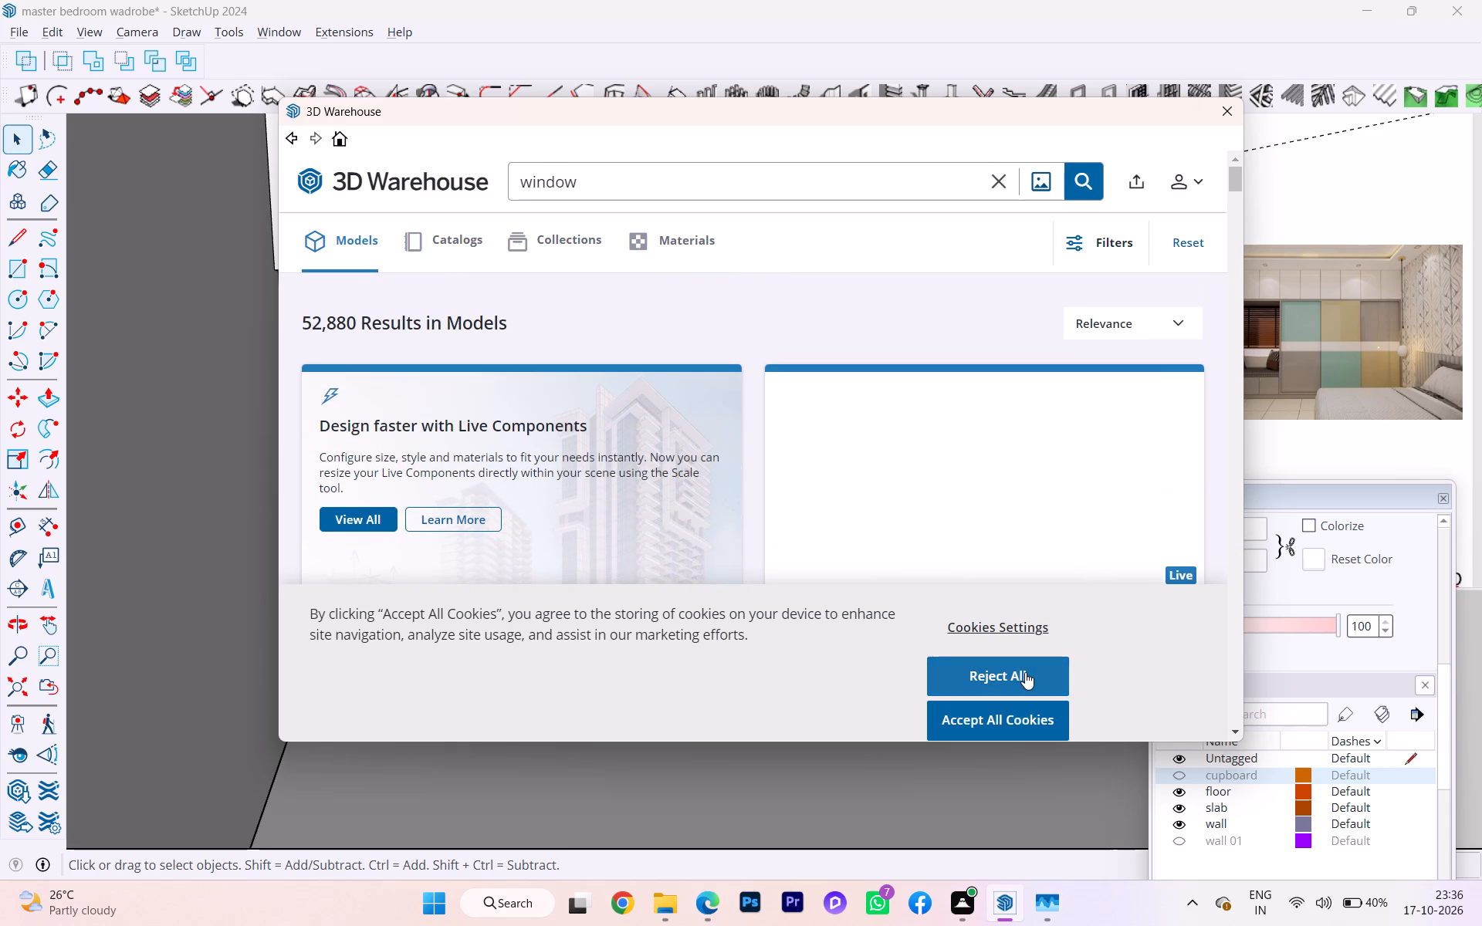
left_click(1025, 672)
Browse the window search results for a model that suits the opening in the back wall.
scroll(950, 490, "down", 7)
scroll(950, 488, "up", 1)
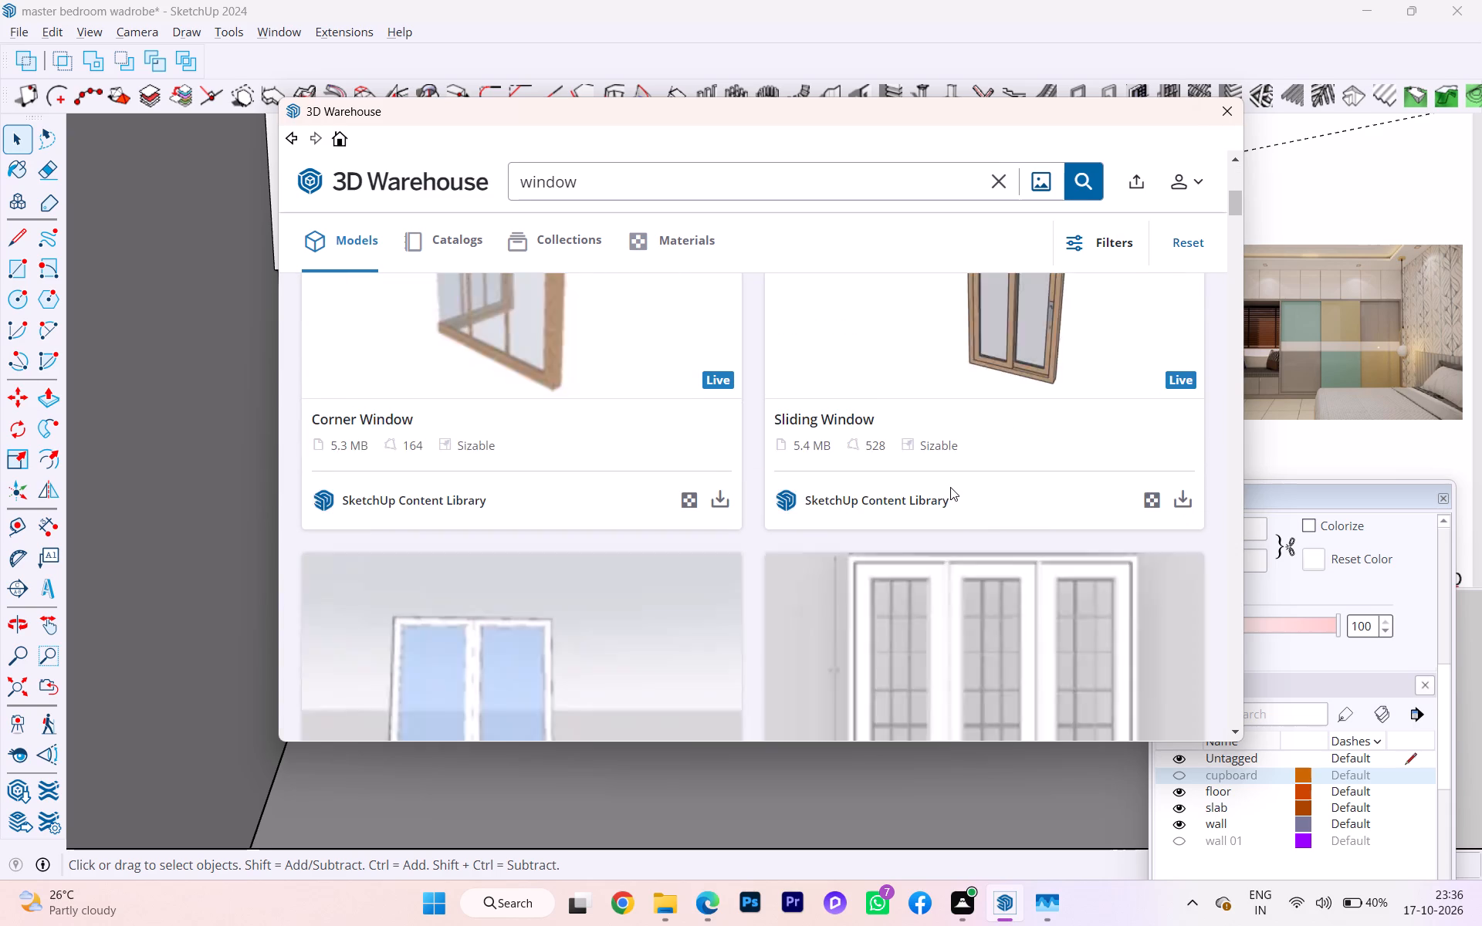
scroll(950, 487, "up", 9)
scroll(949, 471, "down", 1)
scroll(949, 471, "up", 3)
scroll(949, 471, "down", 1)
scroll(949, 471, "up", 1)
scroll(949, 471, "down", 5)
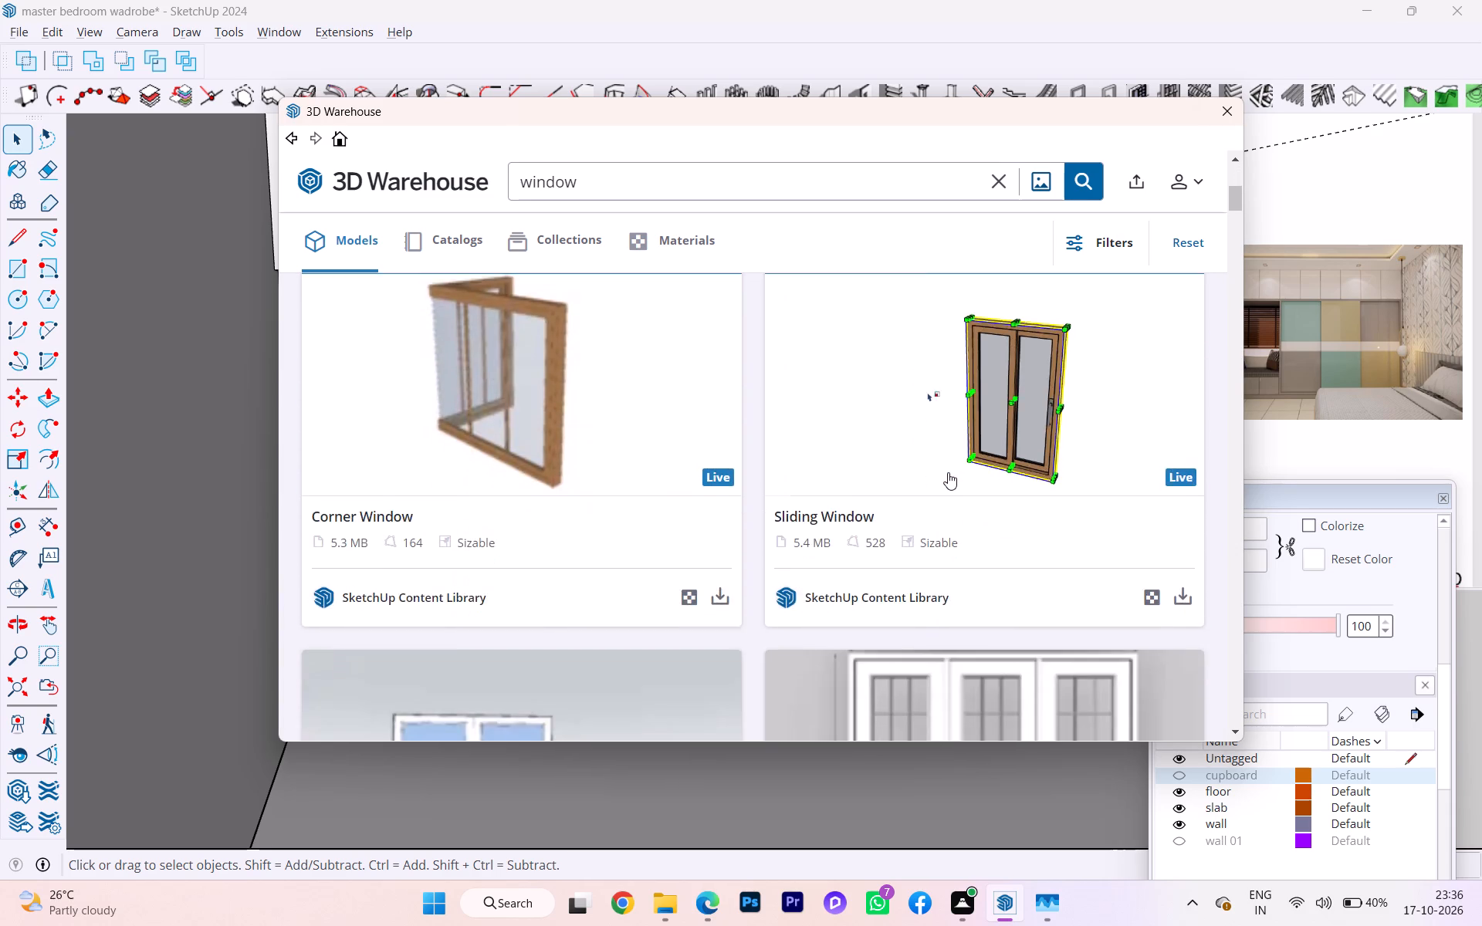
scroll(946, 482, "up", 2)
scroll(946, 480, "down", 3)
scroll(946, 480, "up", 4)
scroll(946, 480, "down", 4)
scroll(942, 493, "up", 1)
scroll(942, 493, "down", 2)
scroll(942, 494, "up", 1)
scroll(937, 499, "down", 5)
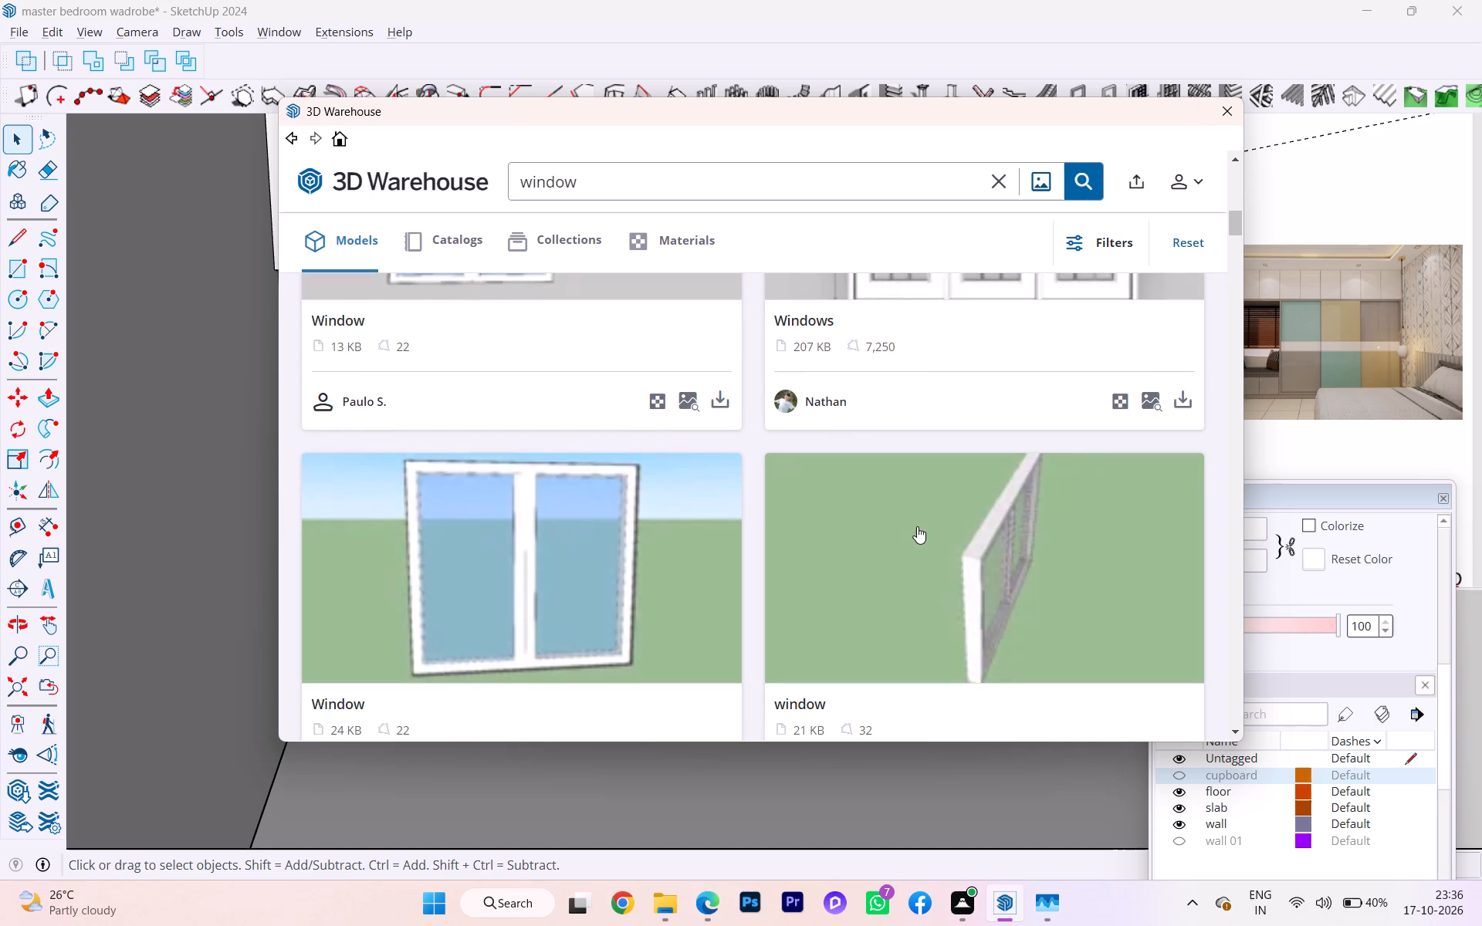
scroll(900, 517, "up", 2)
scroll(900, 515, "down", 7)
scroll(899, 515, "up", 9)
scroll(899, 498, "down", 1)
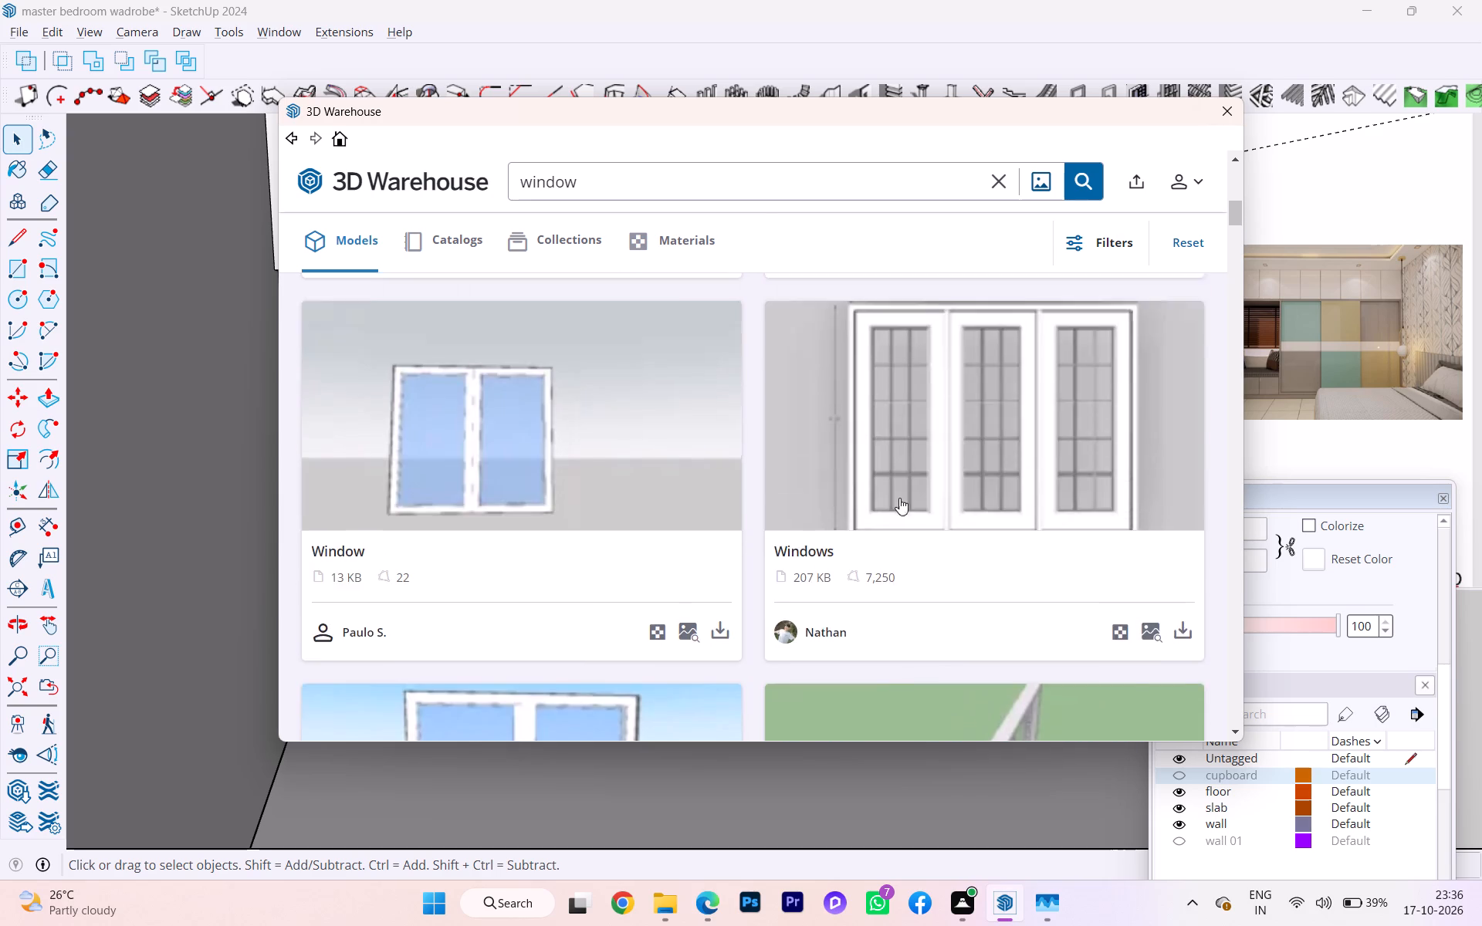
scroll(899, 498, "up", 10)
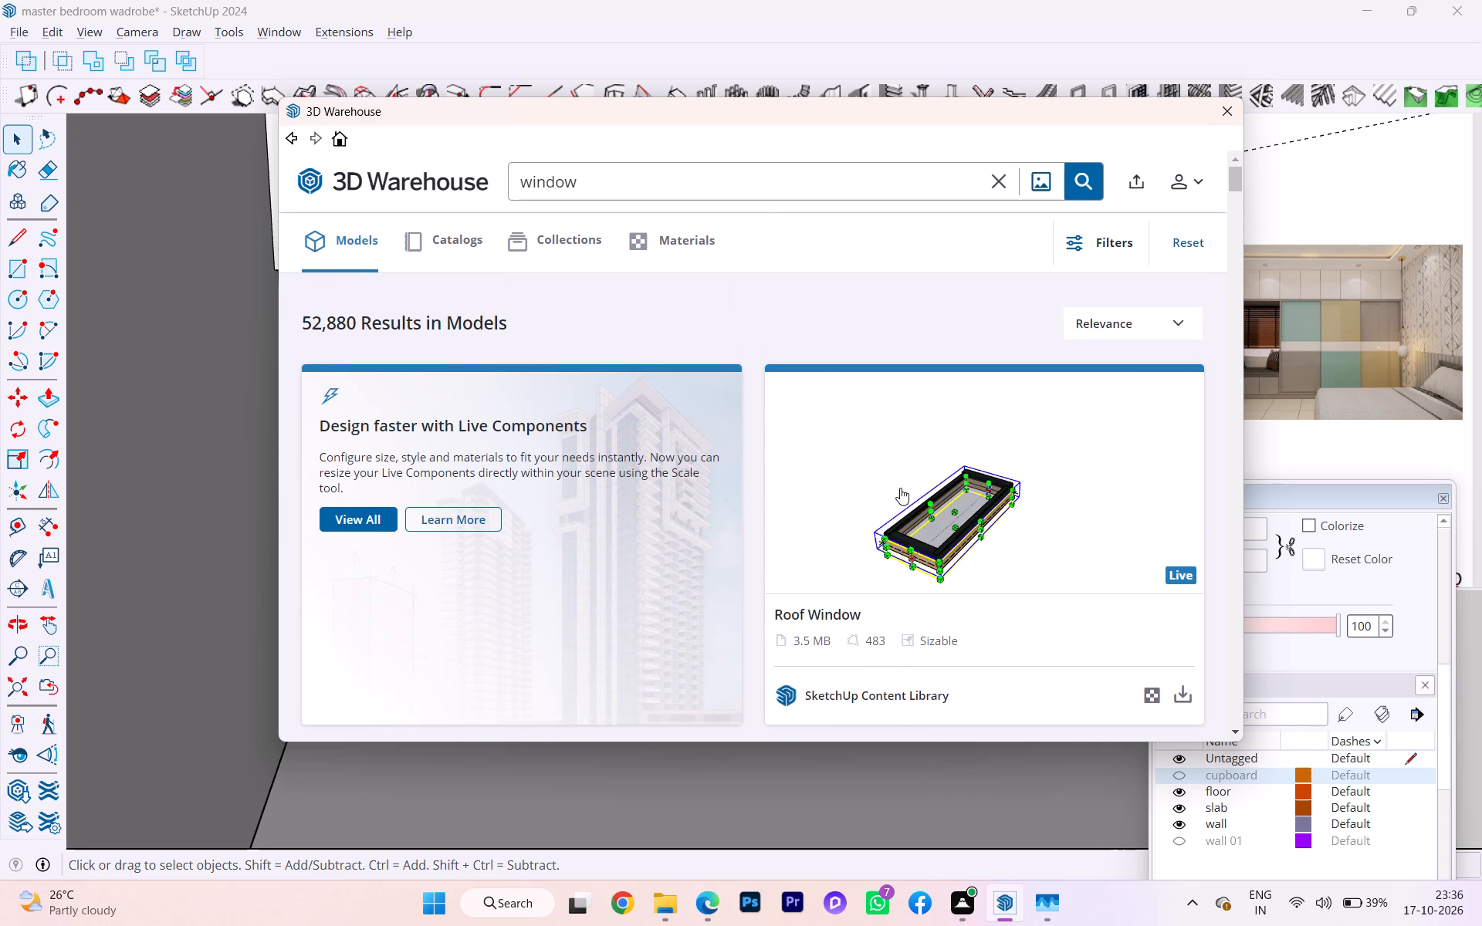
scroll(900, 488, "up", 6)
scroll(903, 478, "down", 1)
scroll(902, 470, "up", 6)
scroll(904, 419, "down", 1)
scroll(904, 419, "up", 1)
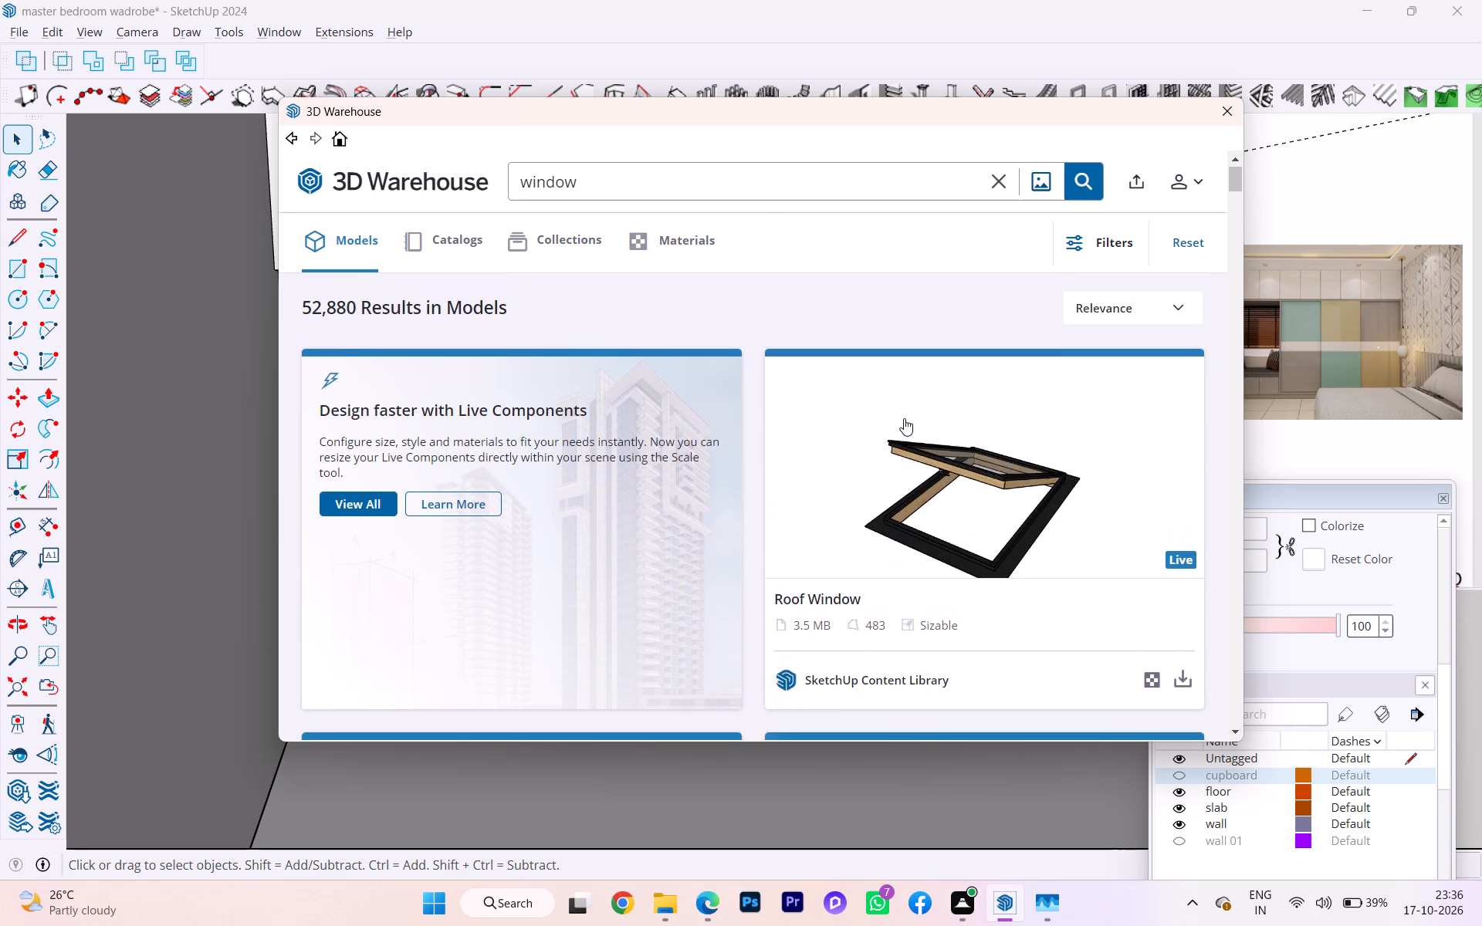
scroll(904, 416, "up", 1)
scroll(904, 414, "down", 1)
scroll(904, 414, "up", 7)
scroll(906, 360, "down", 2)
scroll(906, 360, "up", 1)
scroll(906, 363, "down", 7)
scroll(887, 445, "up", 4)
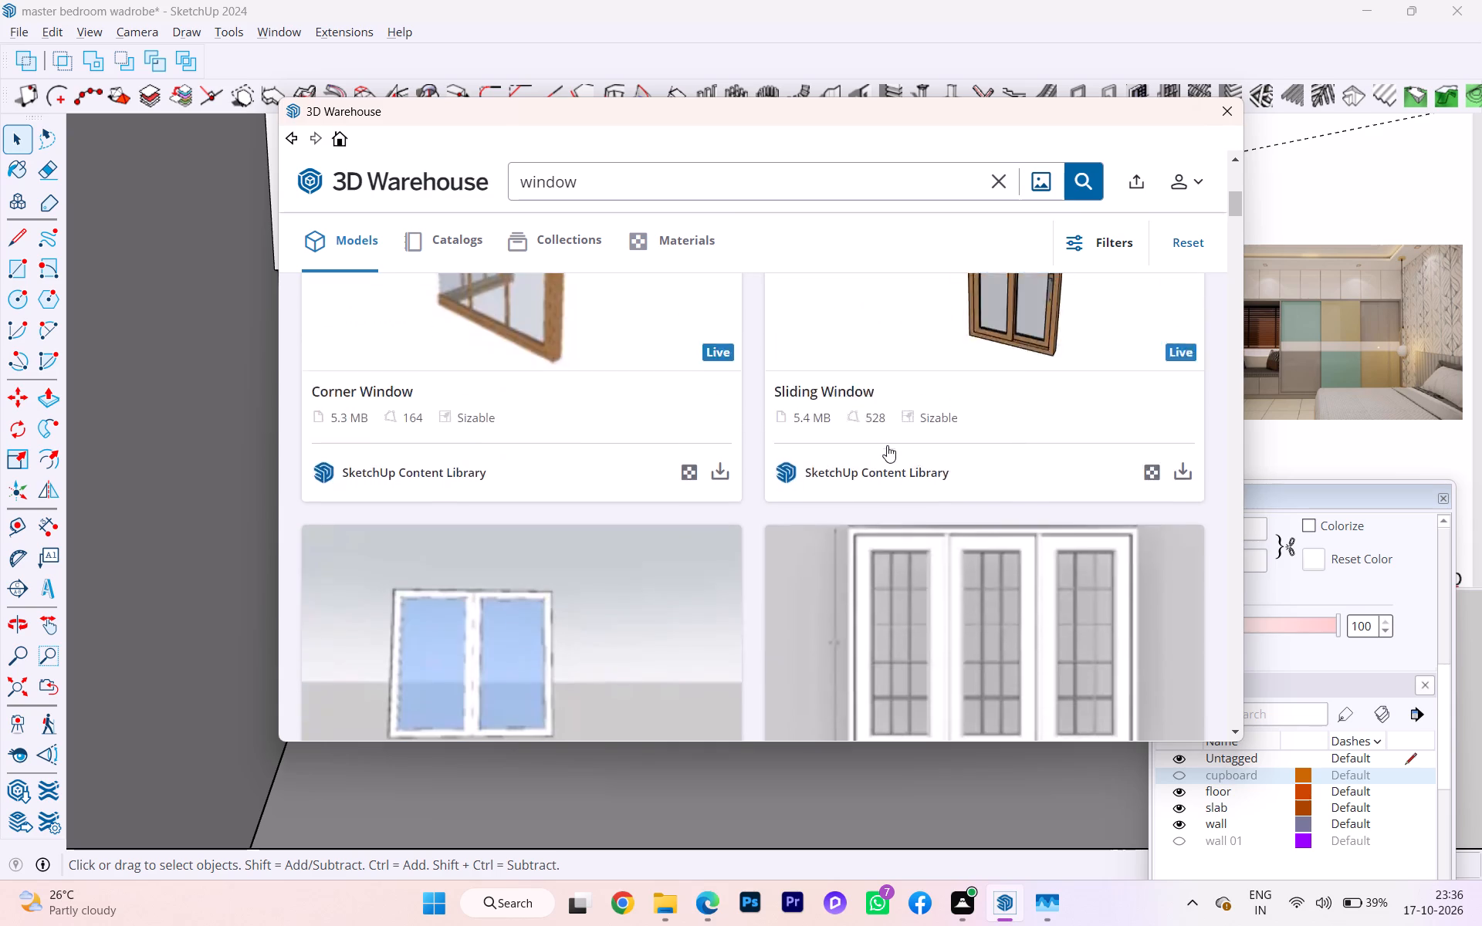
scroll(888, 445, "down", 8)
scroll(896, 456, "up", 6)
scroll(897, 458, "down", 1)
scroll(901, 471, "up", 3)
scroll(901, 471, "down", 10)
scroll(906, 491, "up", 1)
scroll(906, 491, "down", 1)
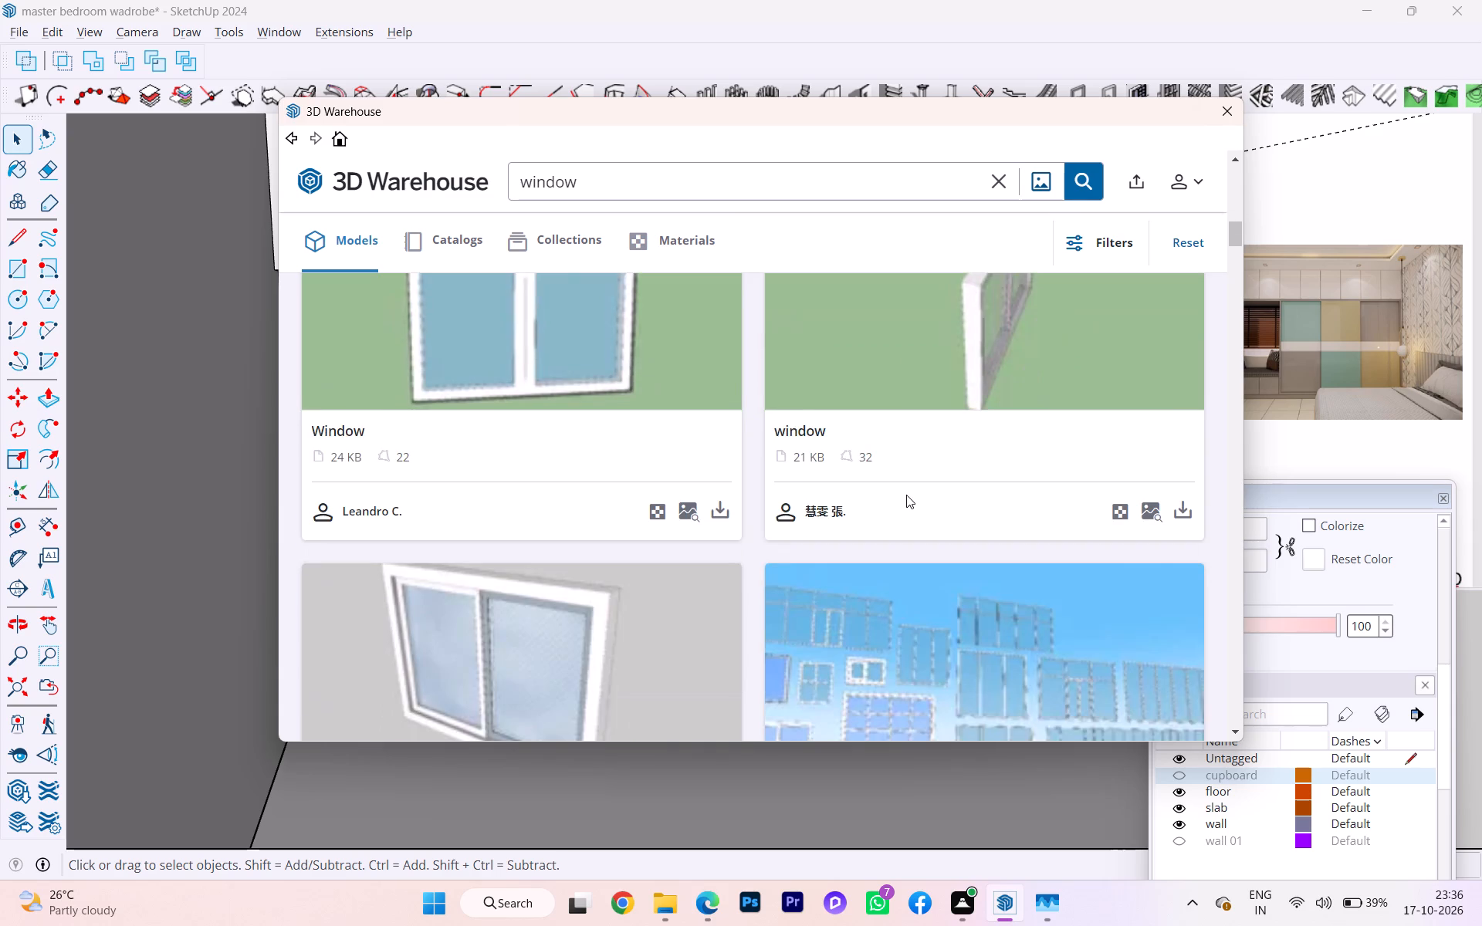
scroll(906, 495, "up", 2)
scroll(906, 495, "down", 3)
scroll(906, 495, "up", 1)
scroll(906, 495, "down", 3)
scroll(906, 495, "up", 1)
scroll(906, 495, "down", 1)
scroll(906, 495, "up", 1)
scroll(906, 495, "down", 2)
scroll(906, 495, "up", 1)
scroll(906, 495, "down", 5)
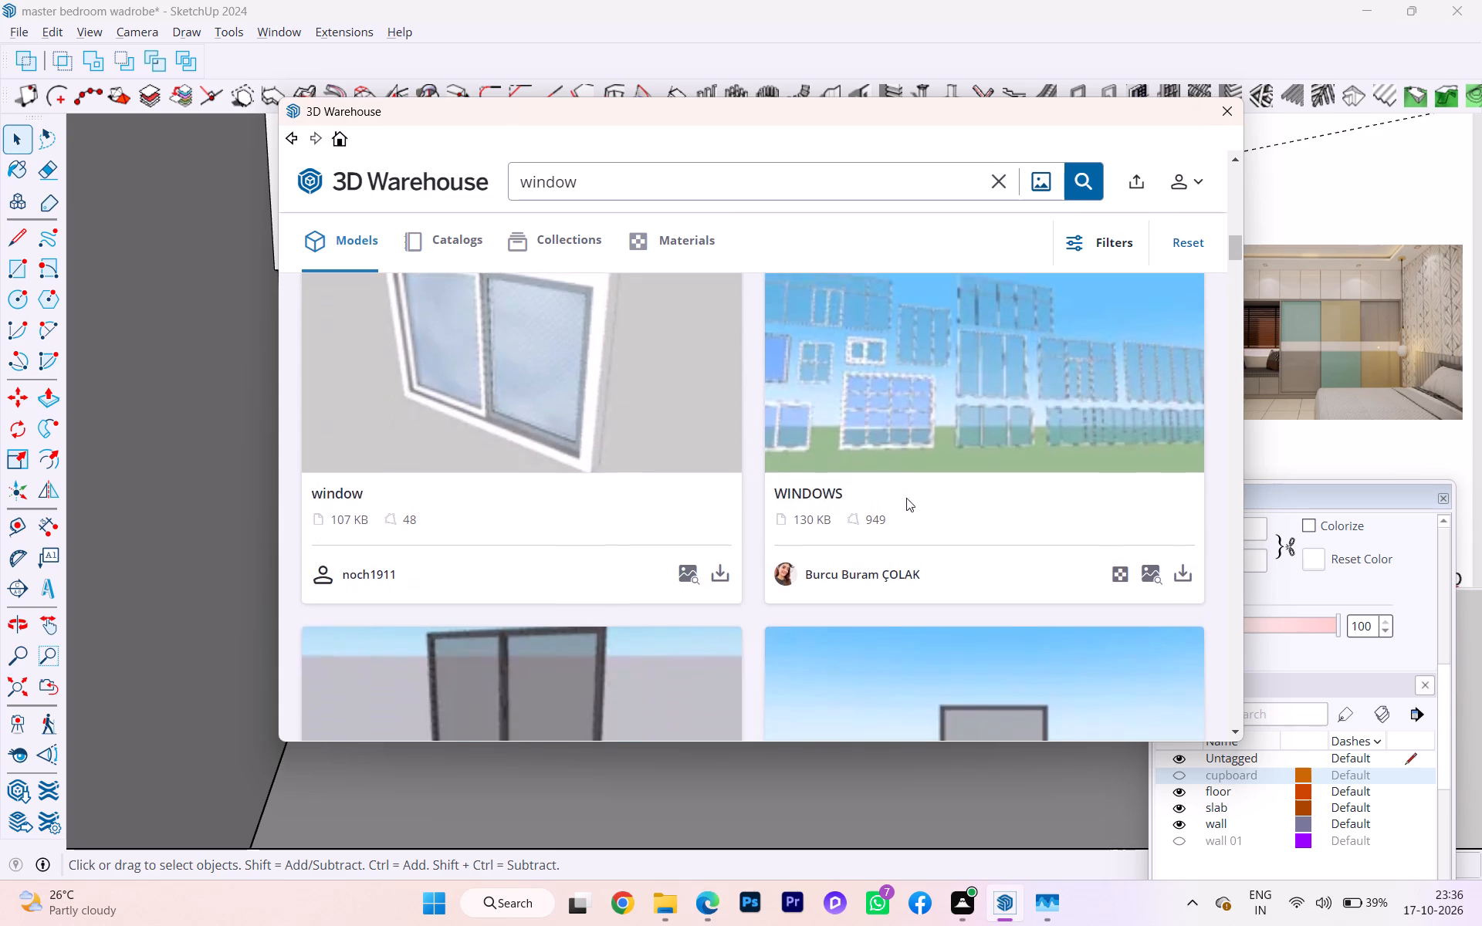
scroll(906, 498, "down", 2)
scroll(906, 498, "up", 1)
scroll(906, 498, "down", 2)
scroll(906, 502, "up", 2)
scroll(907, 495, "down", 7)
scroll(907, 493, "up", 3)
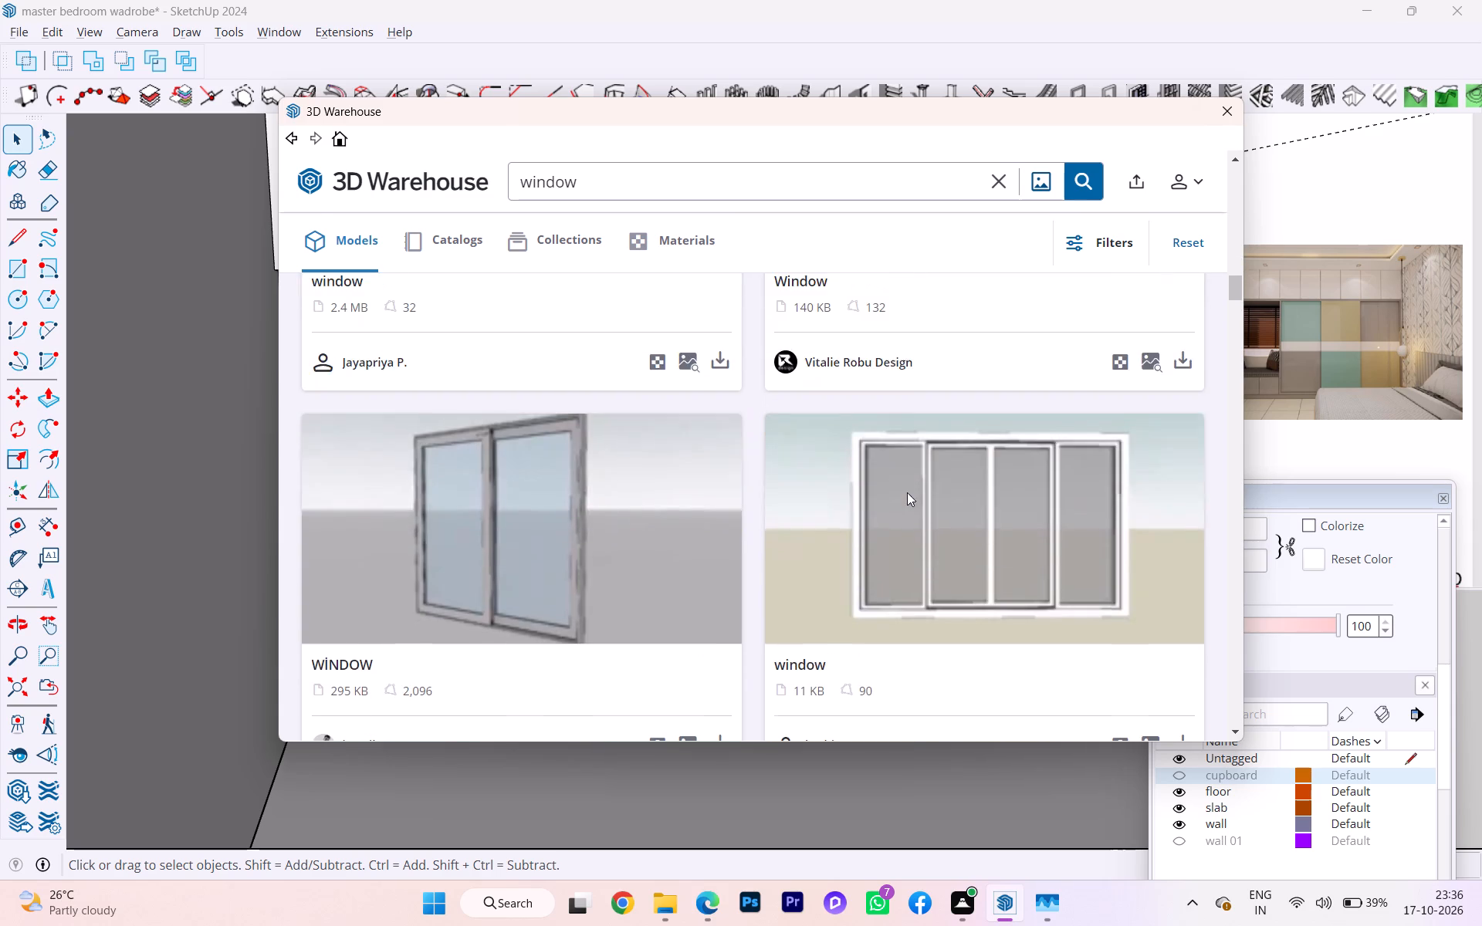
scroll(907, 492, "down", 2)
scroll(907, 492, "up", 5)
scroll(907, 492, "down", 2)
scroll(912, 487, "up", 1)
scroll(912, 487, "down", 5)
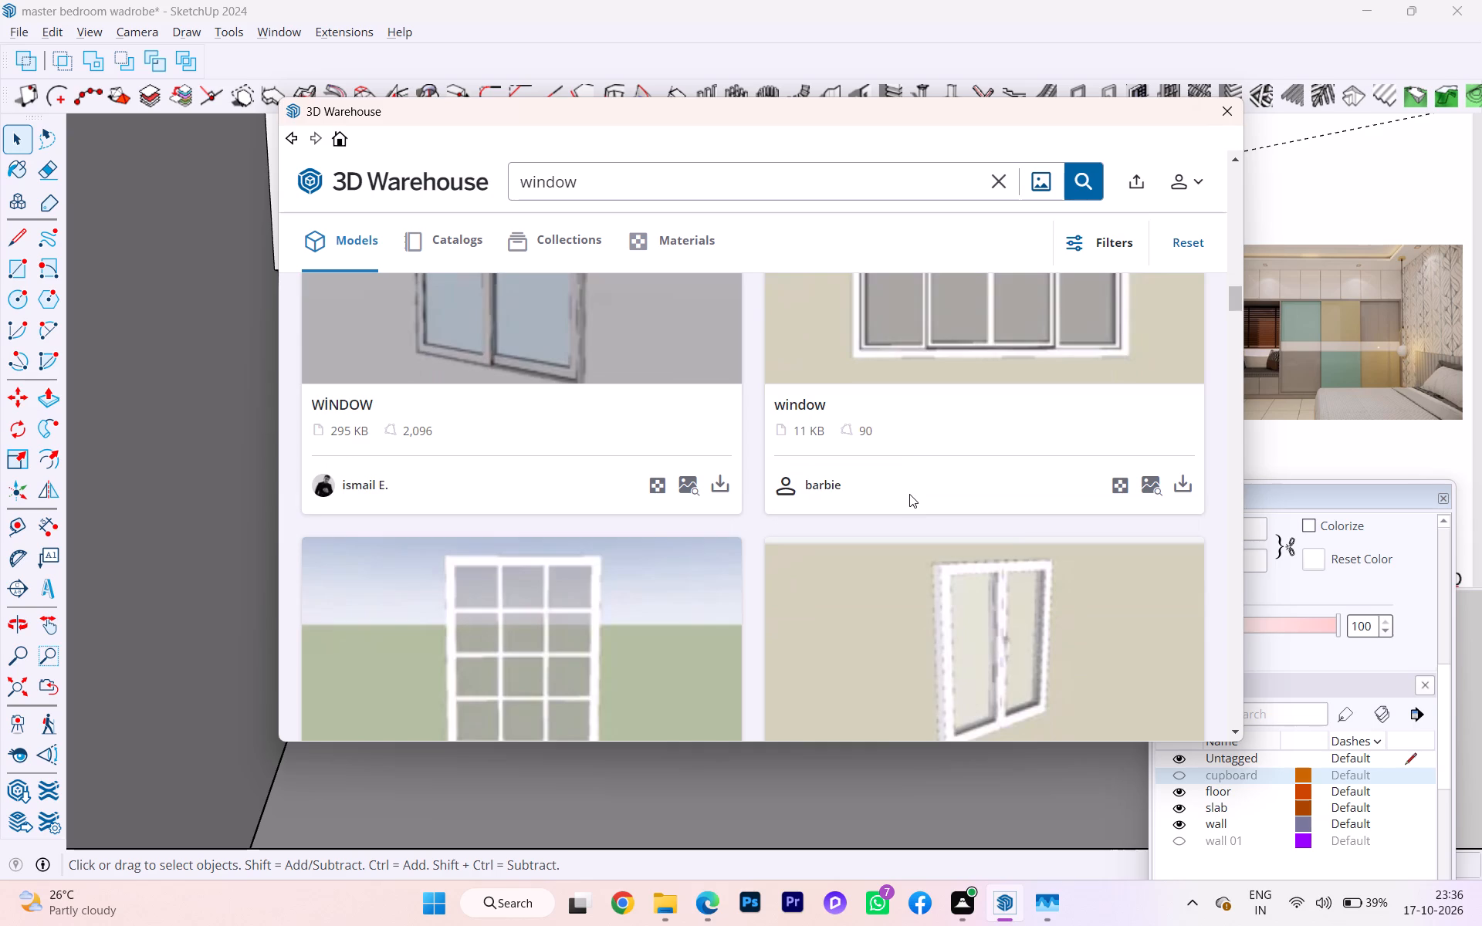
scroll(909, 495, "down", 2)
Inspect the details page of the white twelve-pane Window model and return to the search results.
left_click(571, 512)
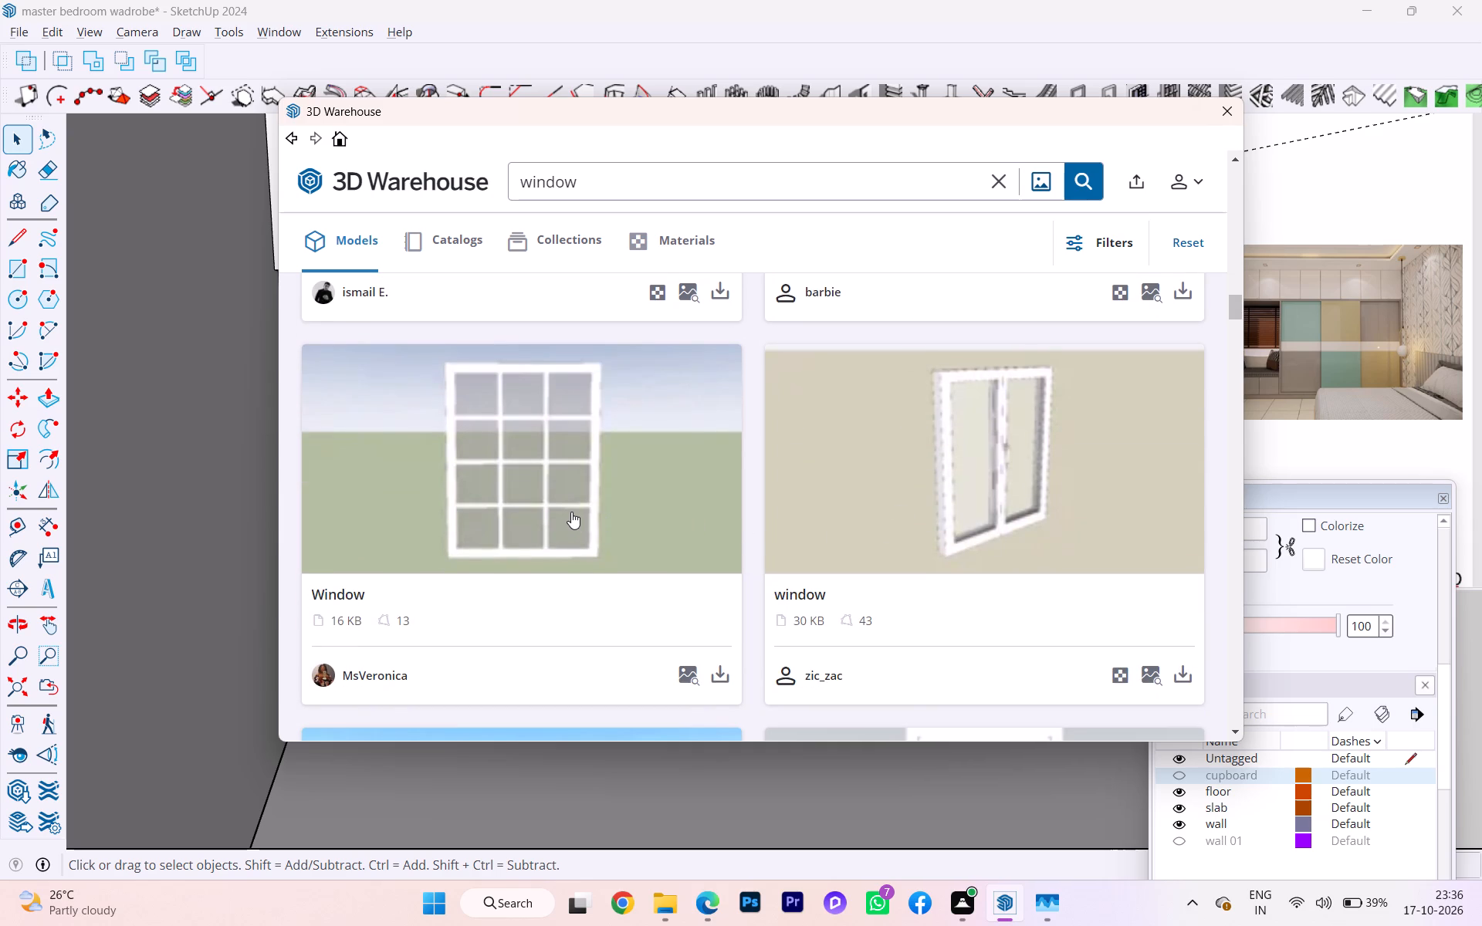
scroll(807, 529, "down", 5)
scroll(807, 529, "up", 1)
scroll(807, 529, "down", 1)
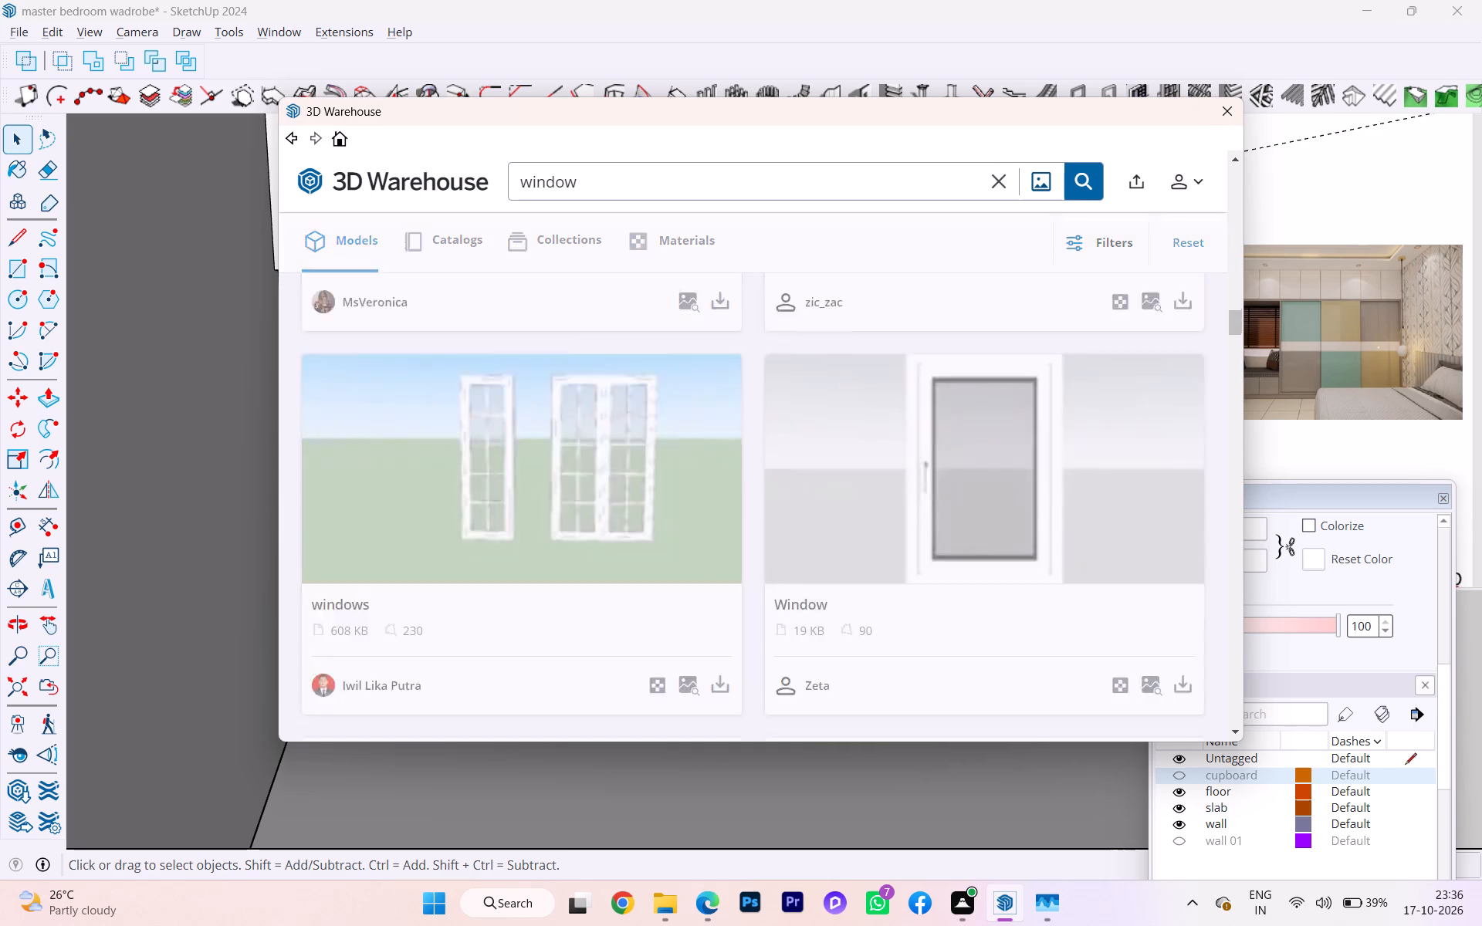
scroll(815, 522, "down", 1)
scroll(815, 522, "up", 2)
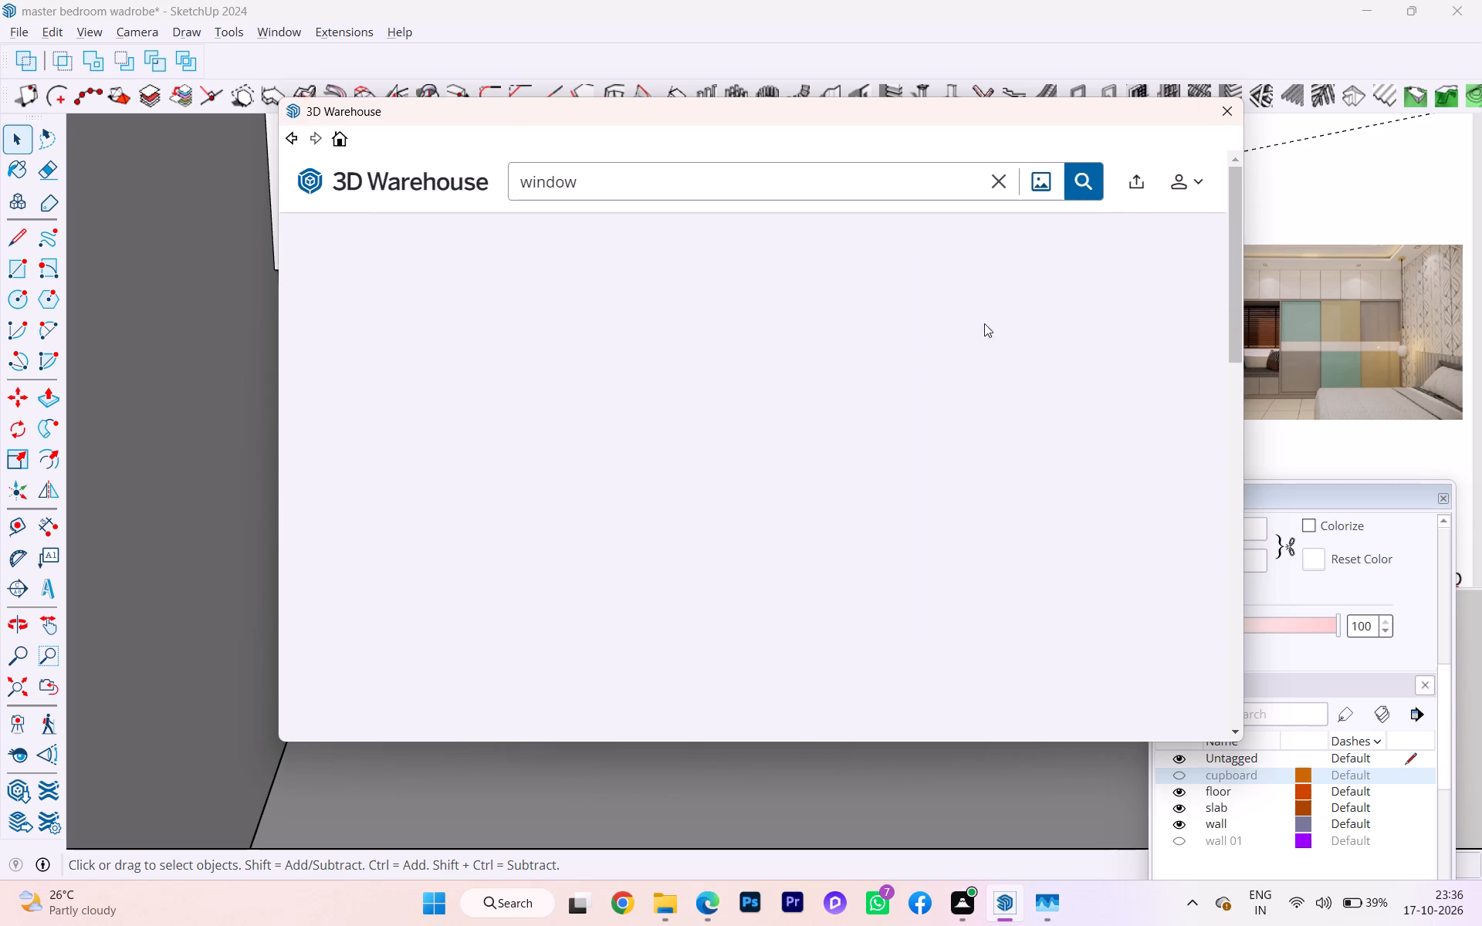
scroll(876, 275, "up", 6)
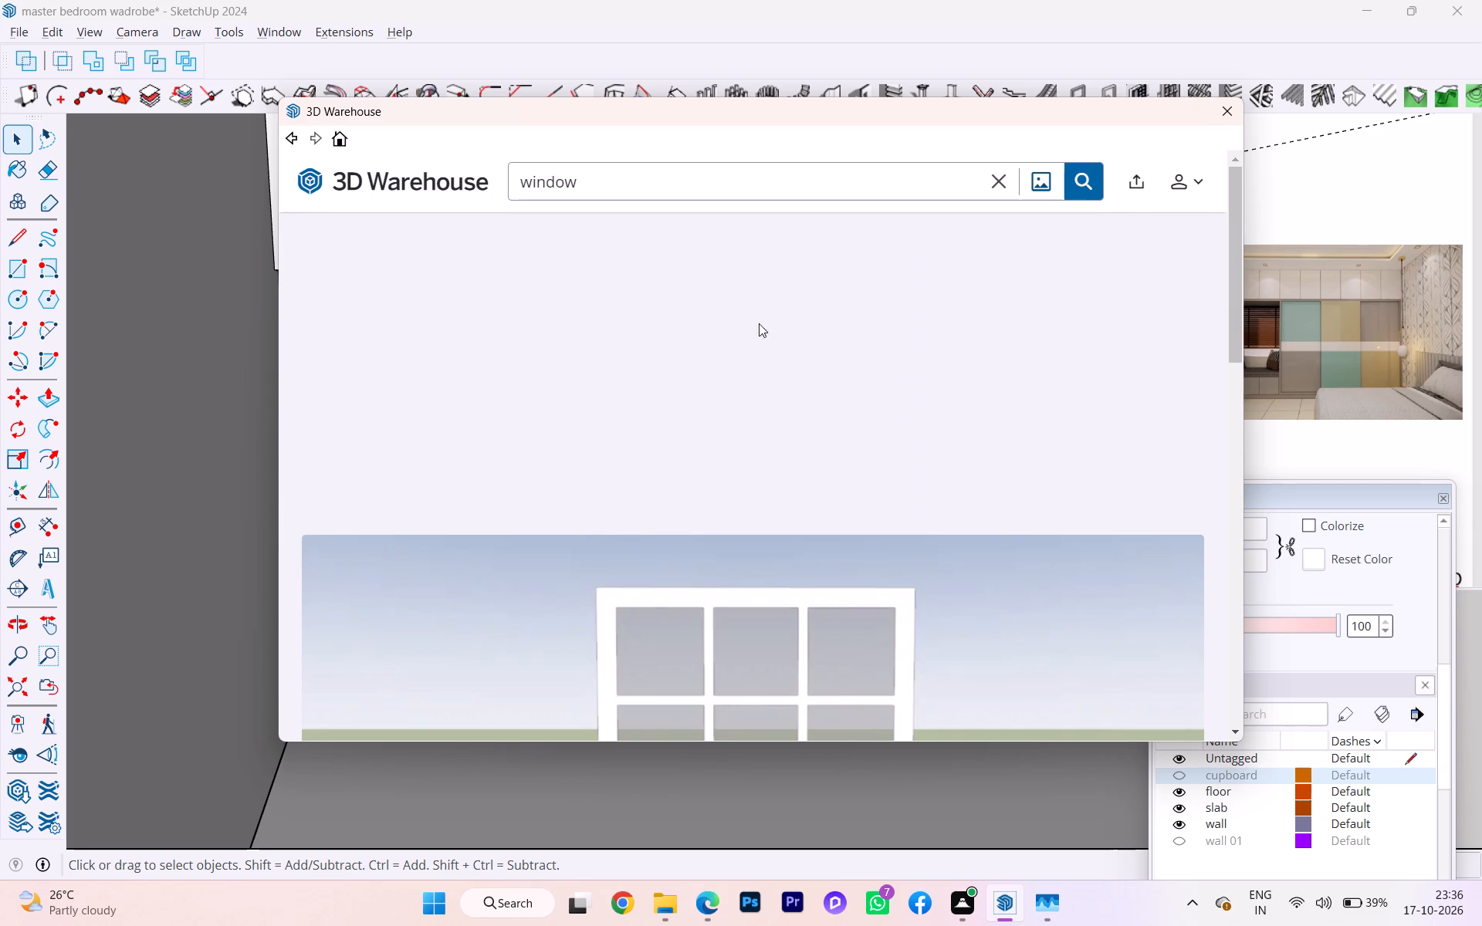
scroll(685, 362, "up", 1)
left_click(289, 142)
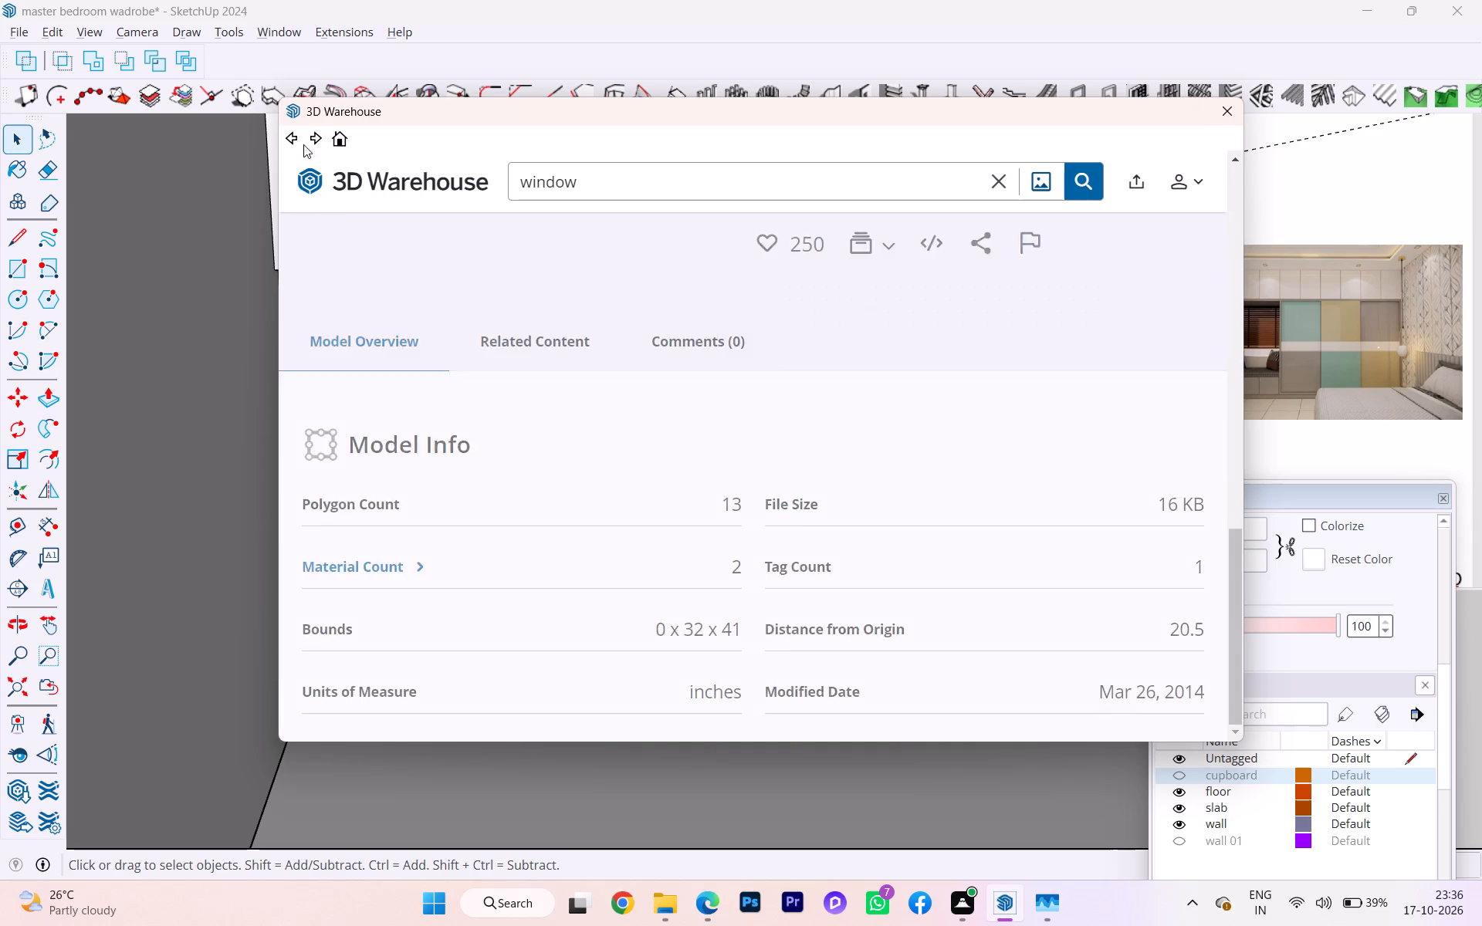
Browse the remaining window search results for a model that suits the opening in the back wall.
scroll(638, 435, "down", 5)
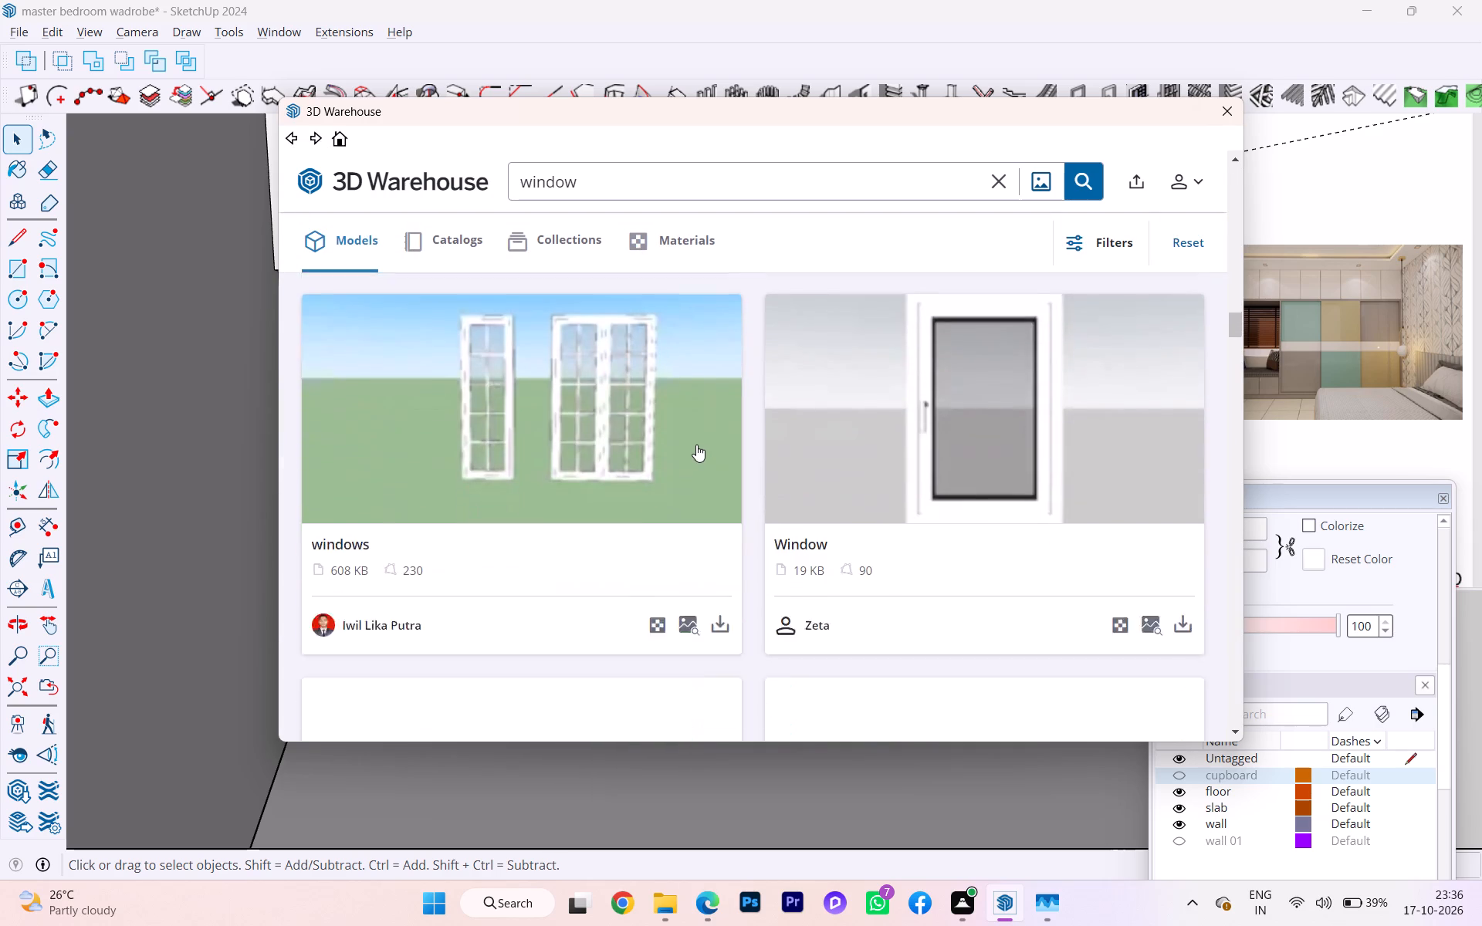
scroll(702, 443, "down", 6)
scroll(714, 448, "up", 3)
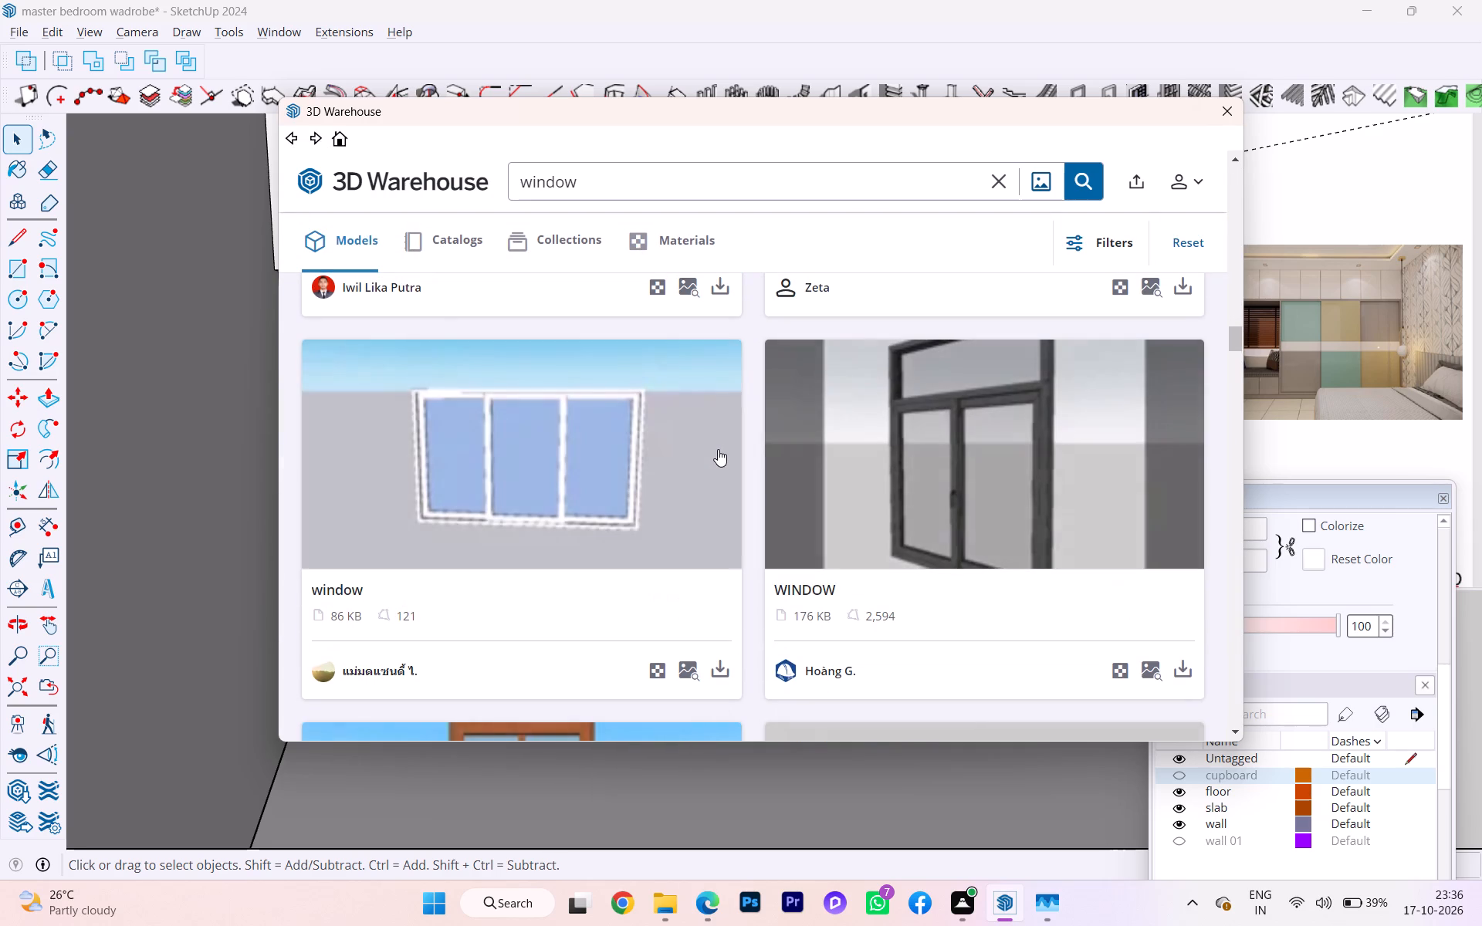
scroll(644, 473, "down", 6)
scroll(647, 477, "up", 1)
scroll(648, 474, "down", 1)
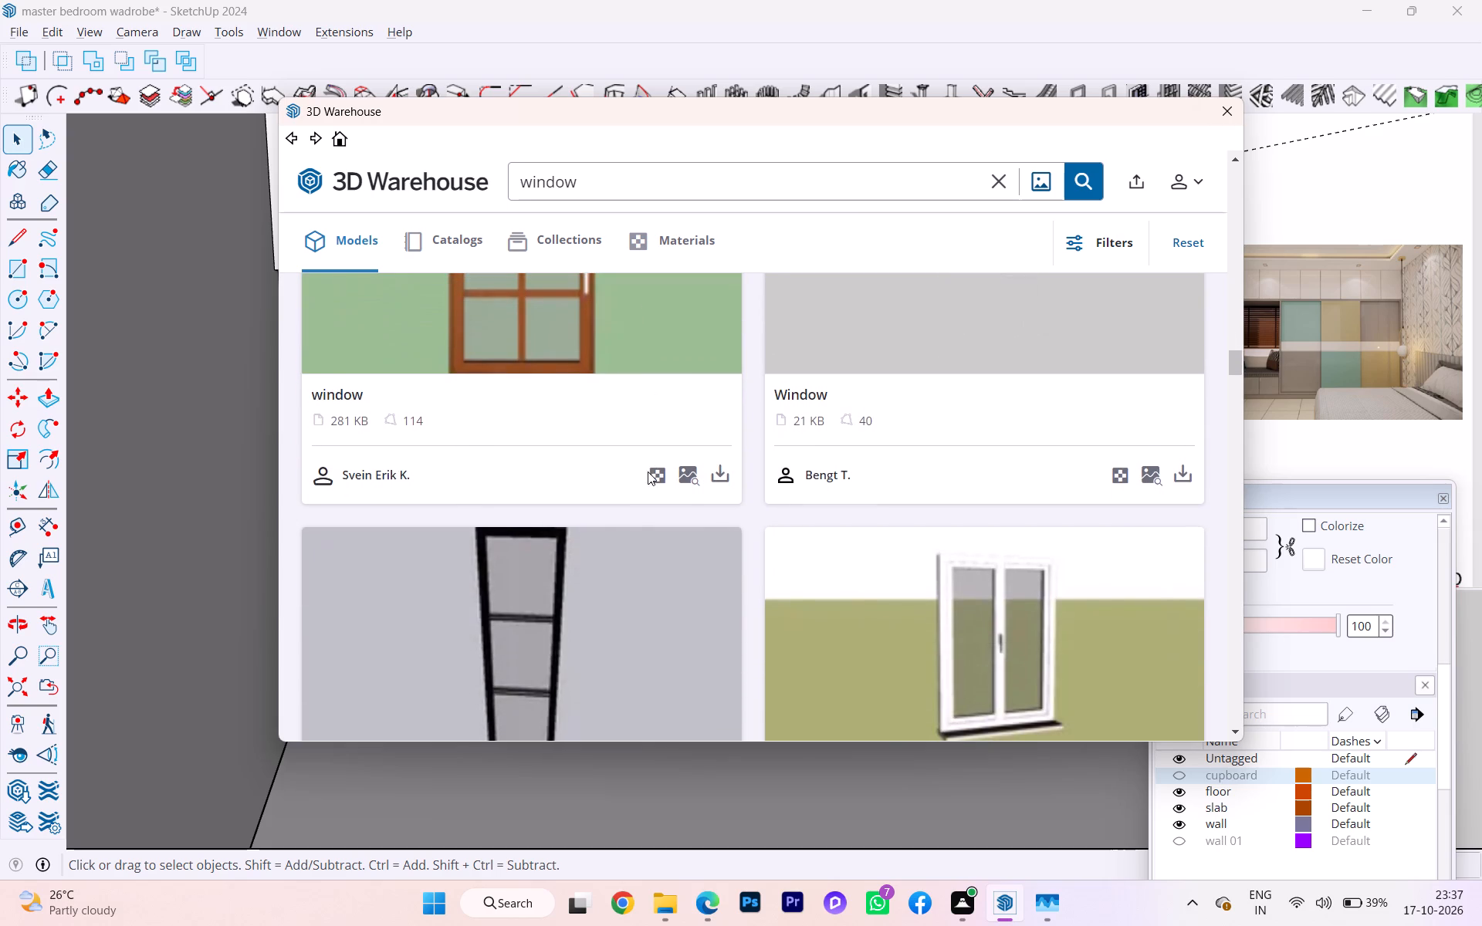
scroll(645, 475, "up", 1)
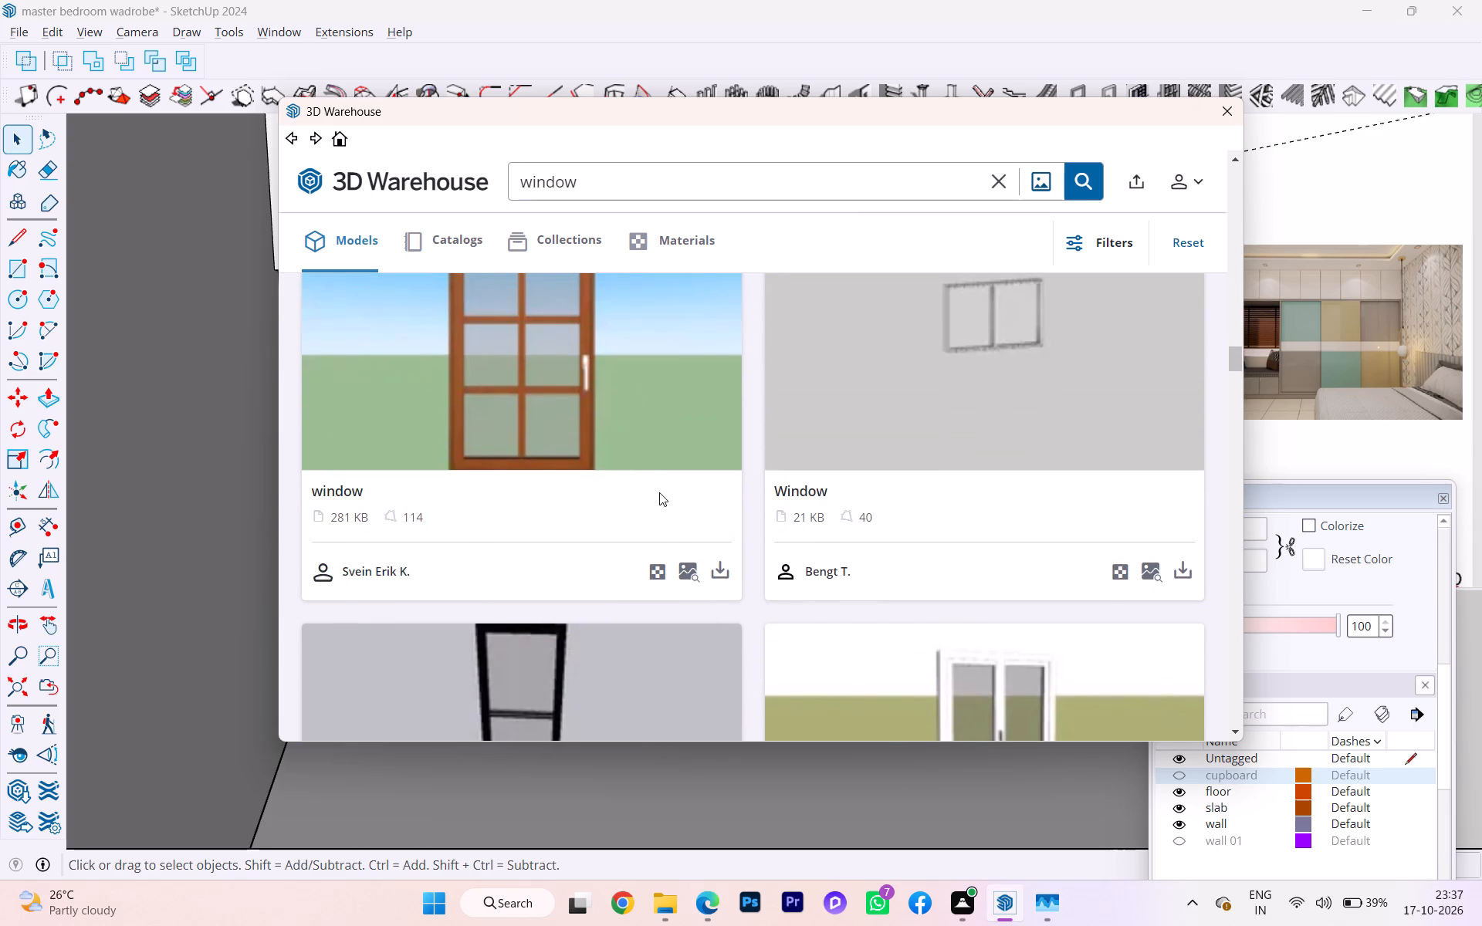
scroll(659, 485, "down", 6)
scroll(662, 482, "up", 2)
scroll(662, 482, "down", 2)
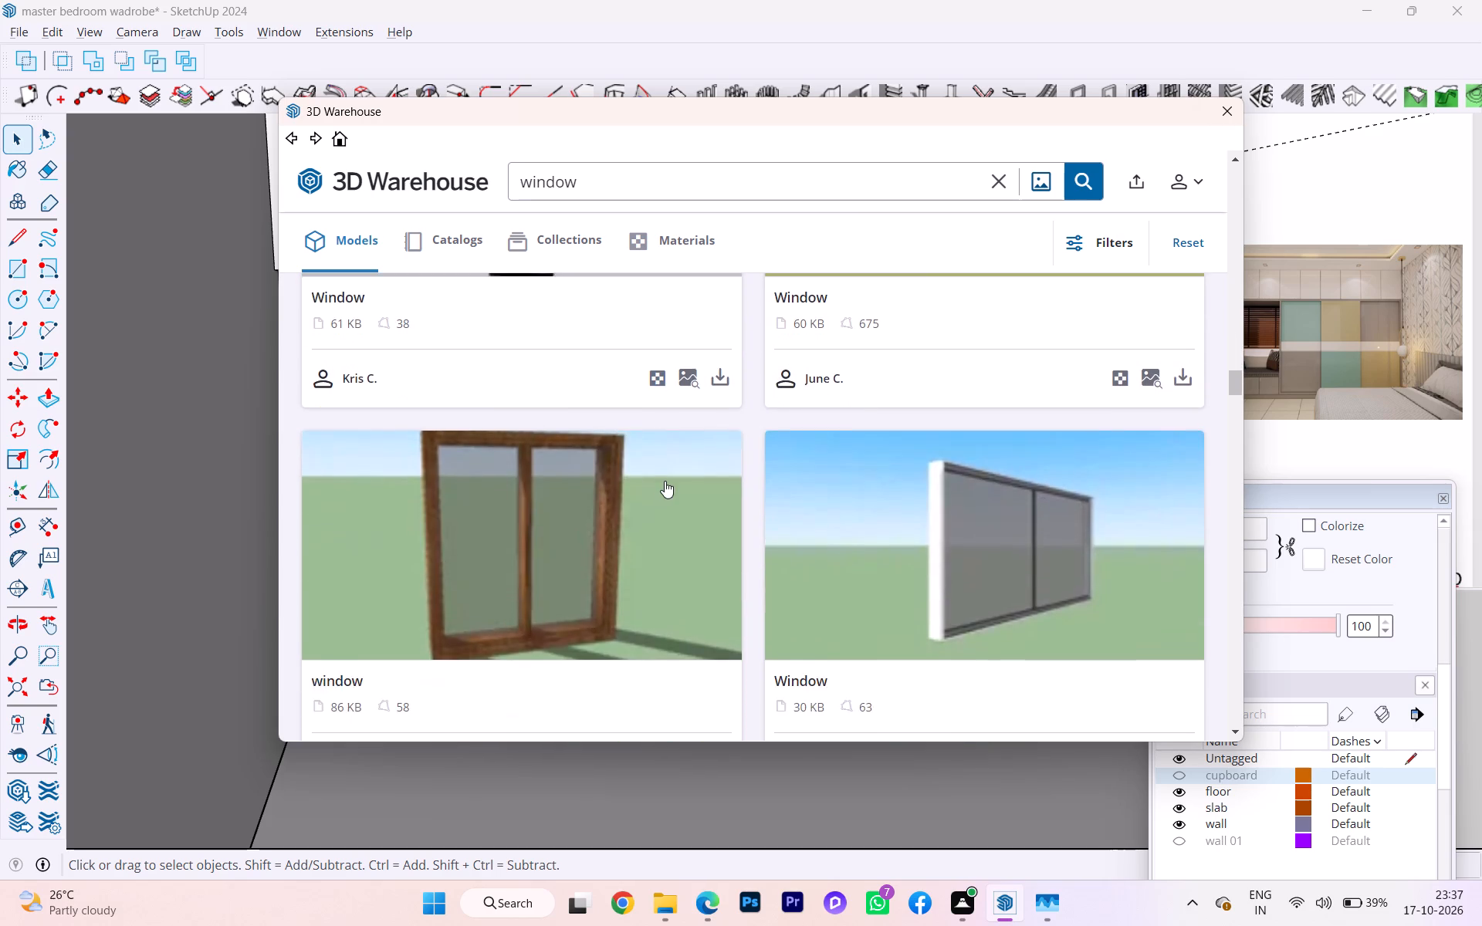
scroll(665, 482, "down", 5)
scroll(666, 485, "up", 1)
scroll(667, 485, "down", 8)
scroll(695, 509, "up", 1)
scroll(695, 508, "down", 3)
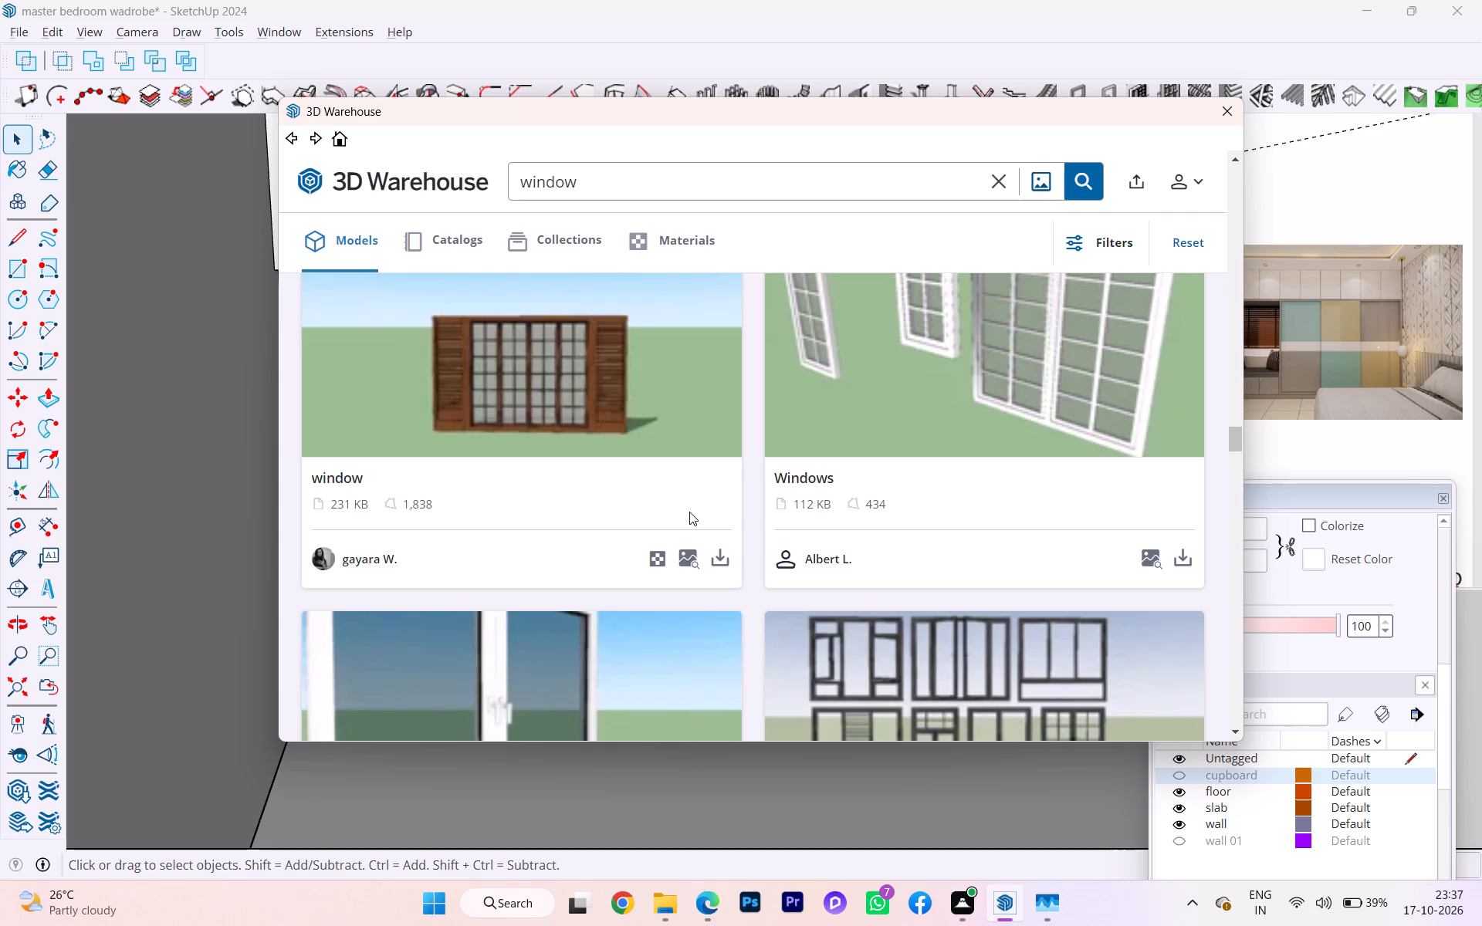
scroll(689, 512, "down", 1)
scroll(689, 512, "up", 2)
scroll(689, 512, "down", 2)
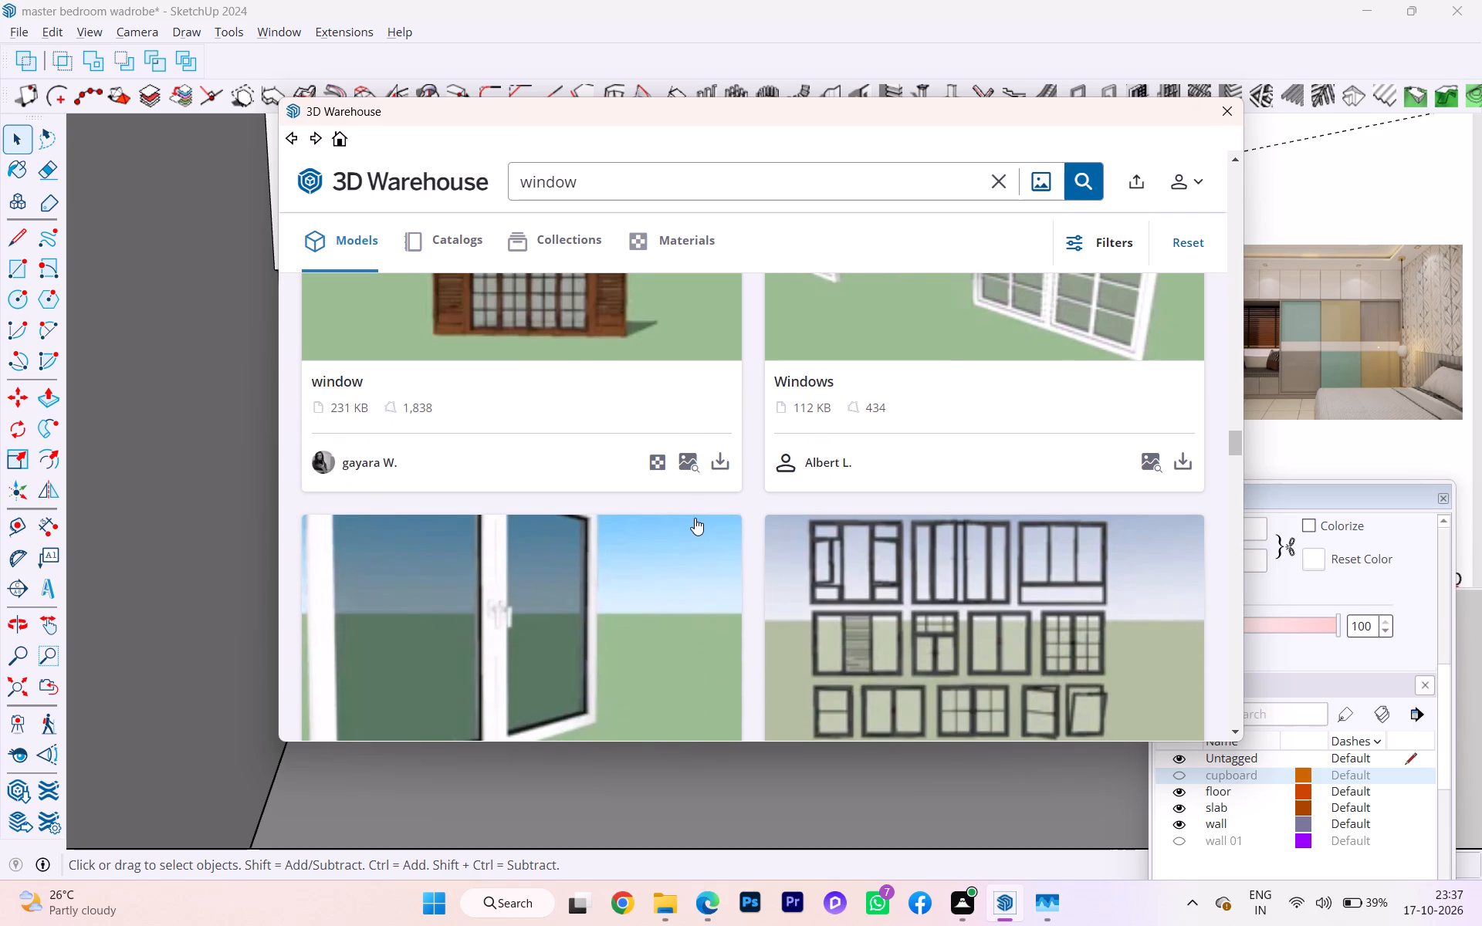
scroll(694, 514, "up", 2)
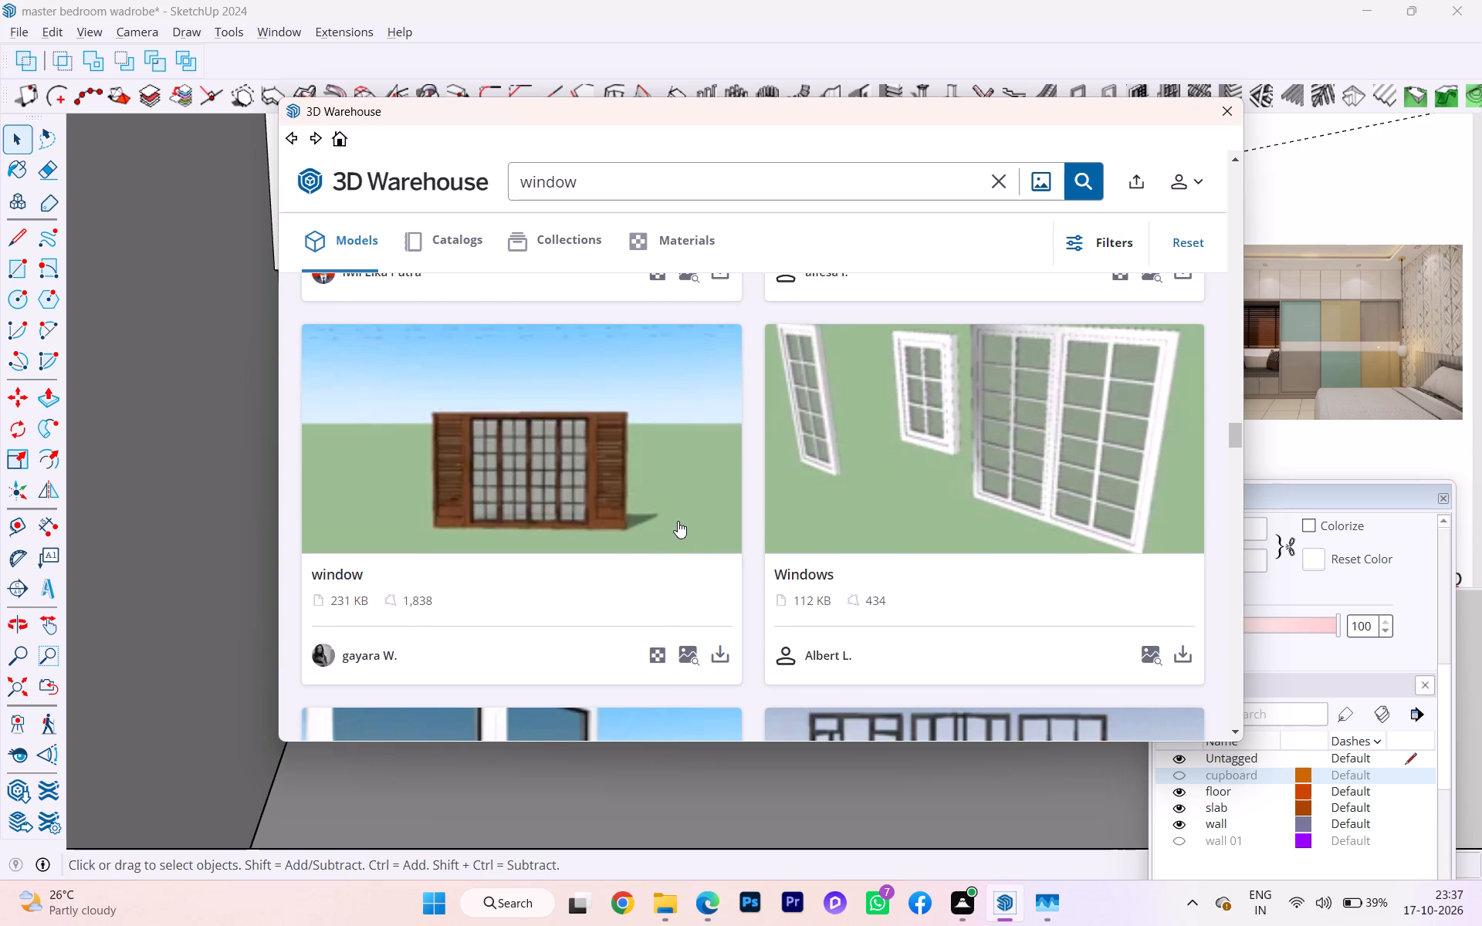
scroll(678, 517, "down", 6)
scroll(680, 514, "up", 1)
scroll(680, 514, "down", 1)
scroll(680, 514, "up", 1)
scroll(680, 514, "down", 1)
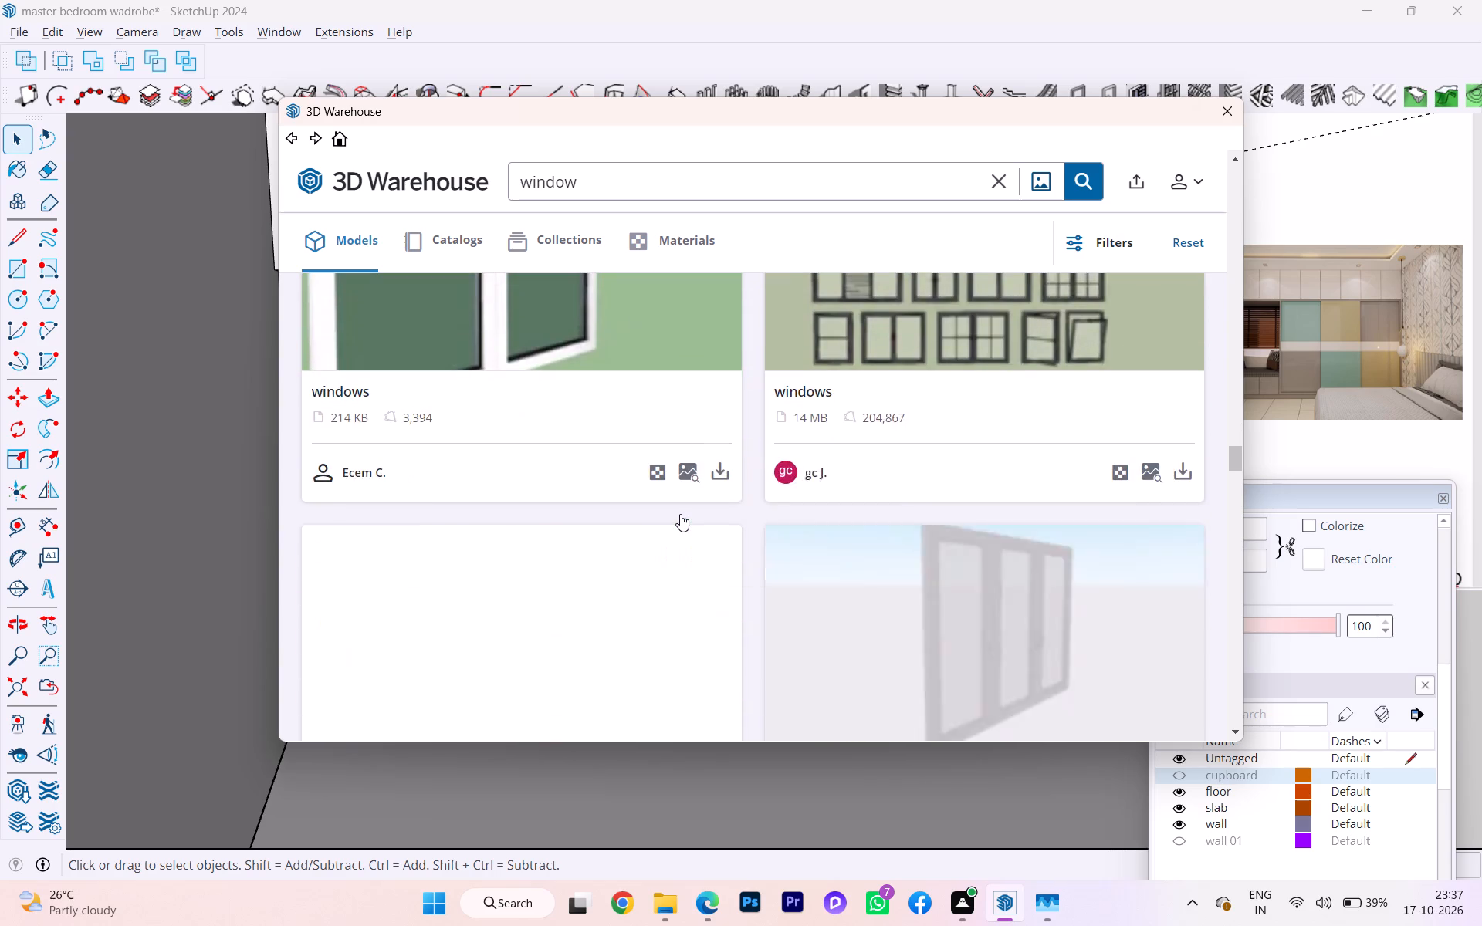
scroll(680, 513, "down", 2)
scroll(680, 513, "up", 1)
scroll(680, 513, "down", 4)
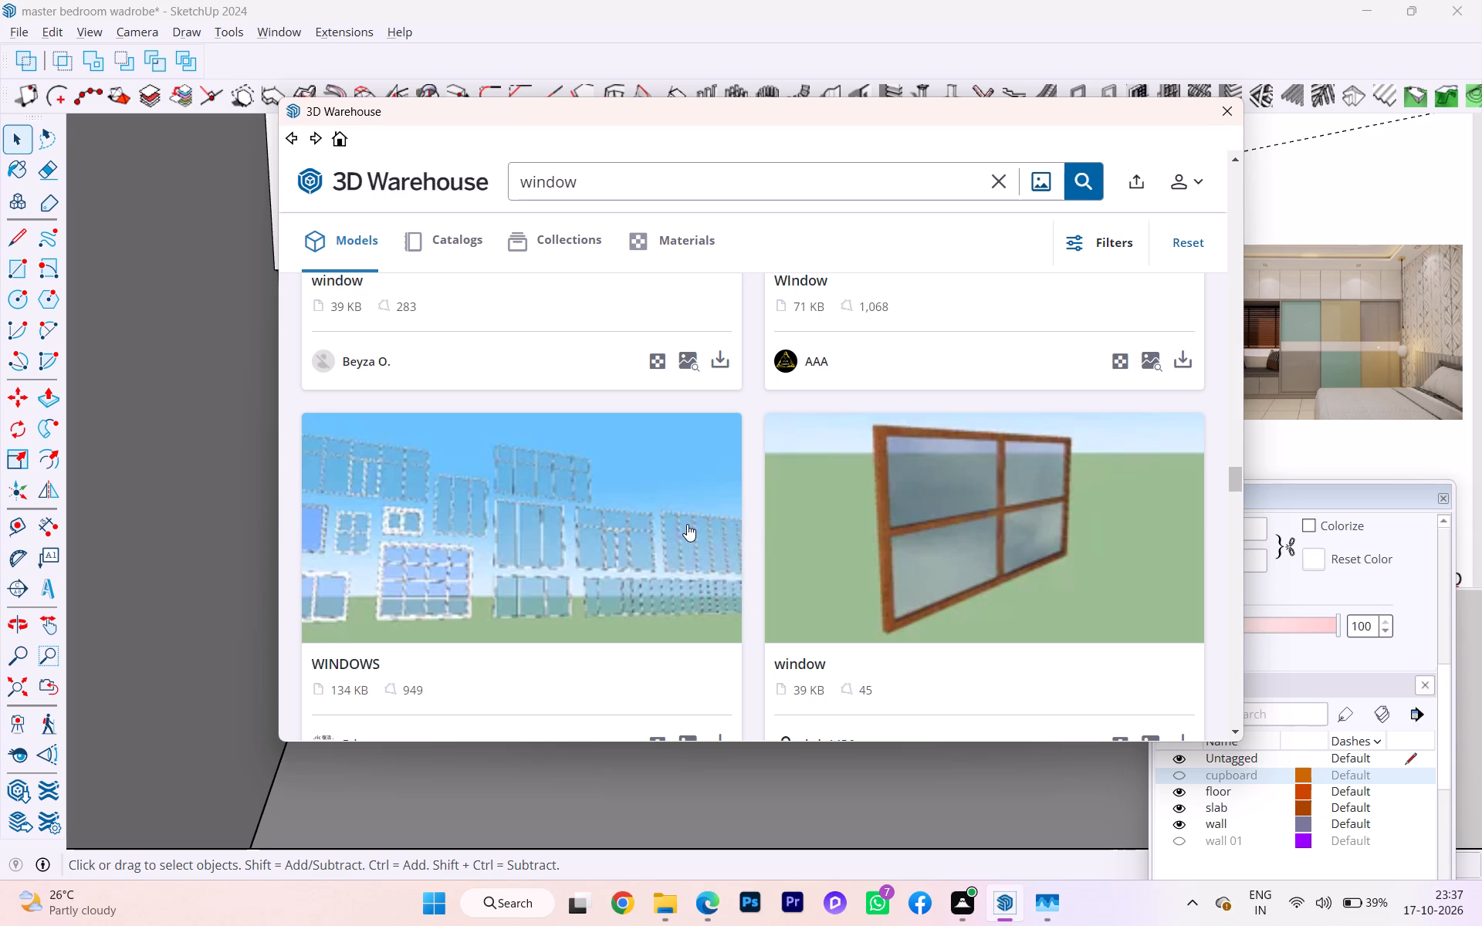
scroll(692, 521, "down", 1)
scroll(692, 520, "up", 1)
scroll(692, 519, "down", 1)
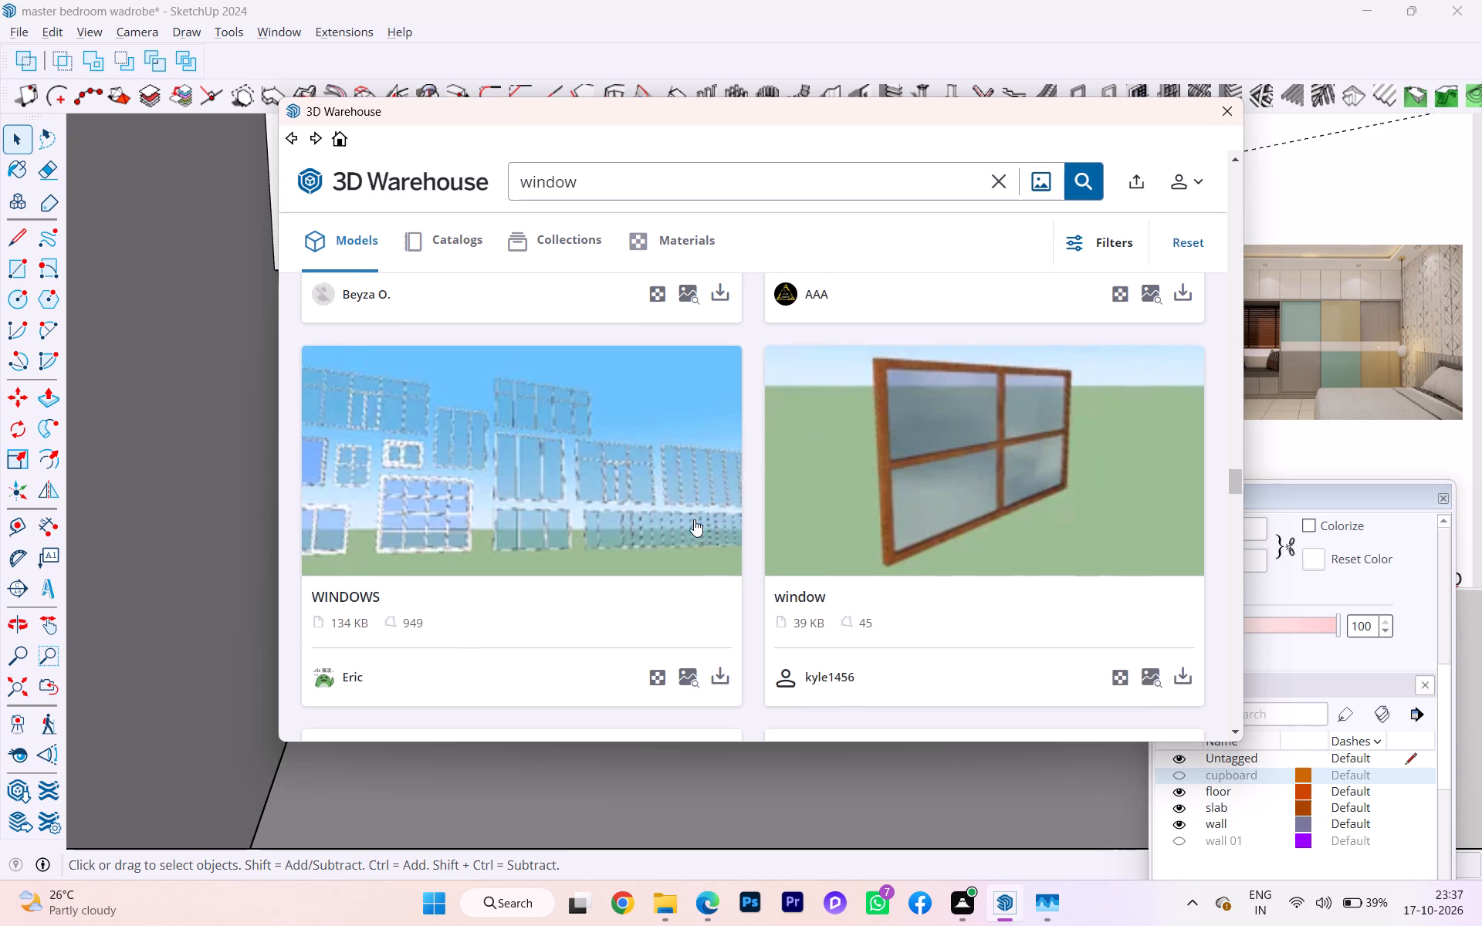
scroll(867, 531, "down", 2)
scroll(867, 531, "up", 1)
scroll(867, 531, "down", 2)
scroll(867, 531, "up", 2)
scroll(874, 528, "down", 3)
scroll(875, 526, "up", 1)
scroll(875, 526, "down", 4)
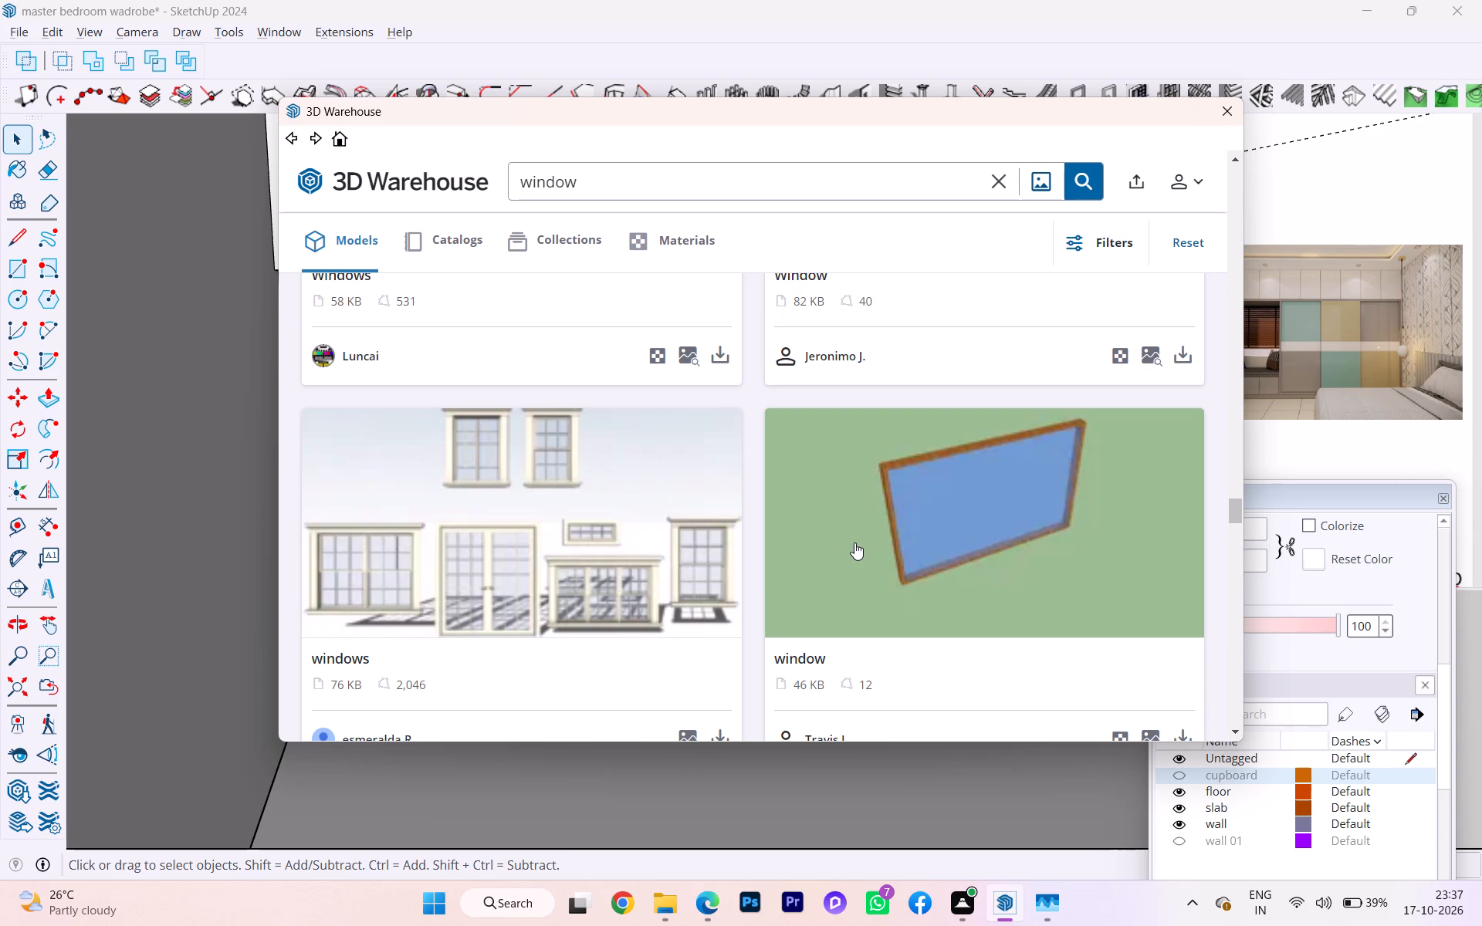
scroll(868, 528, "down", 4)
scroll(870, 532, "up", 1)
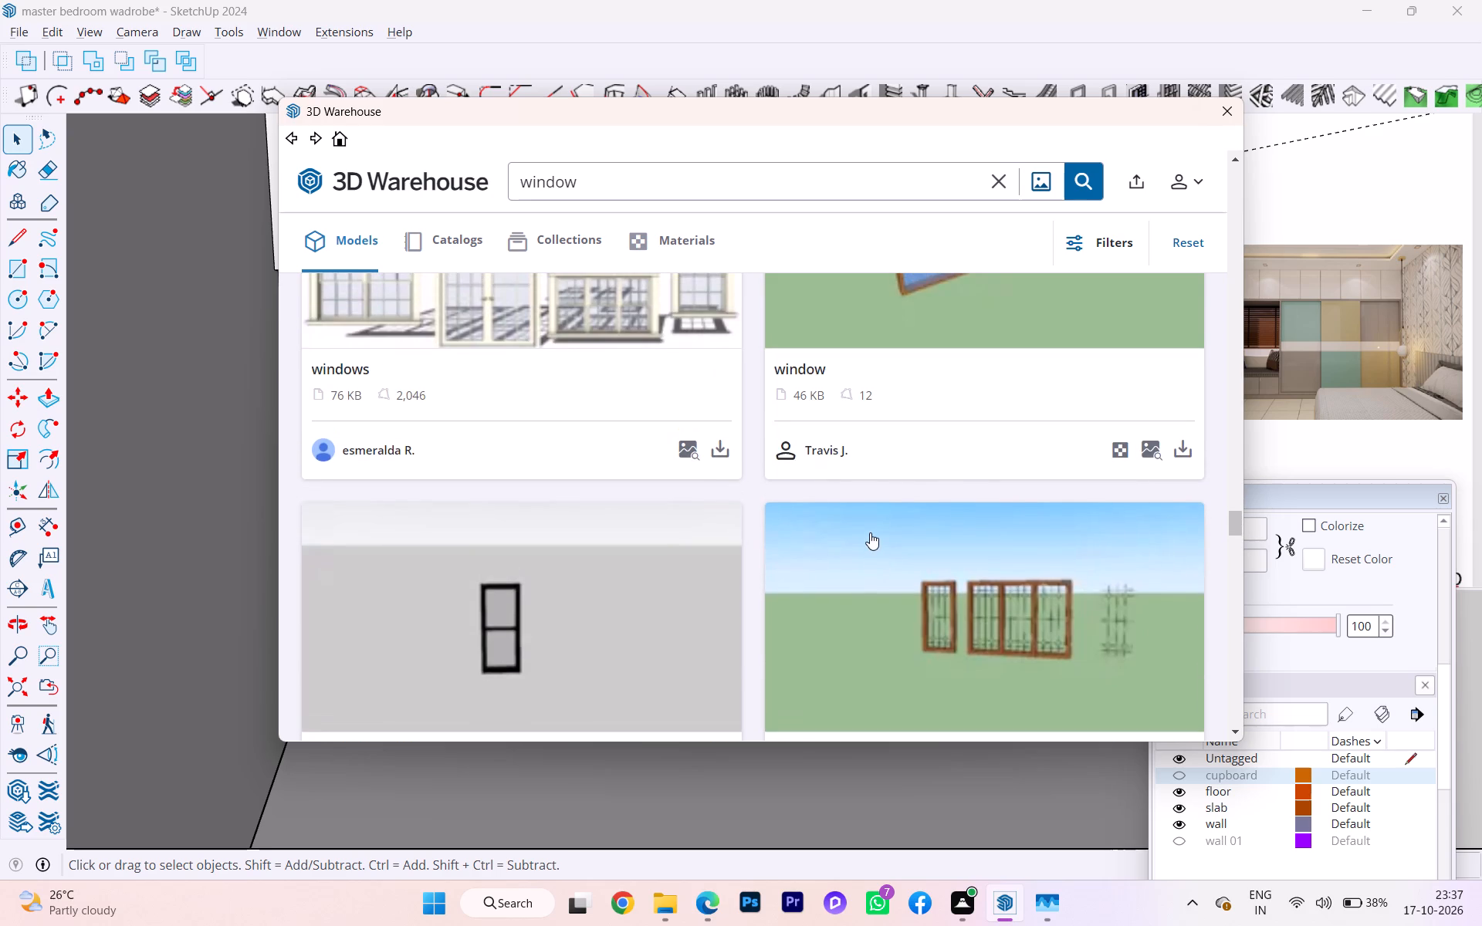
scroll(870, 532, "up", 2)
scroll(870, 532, "down", 6)
scroll(870, 532, "up", 1)
scroll(870, 532, "down", 9)
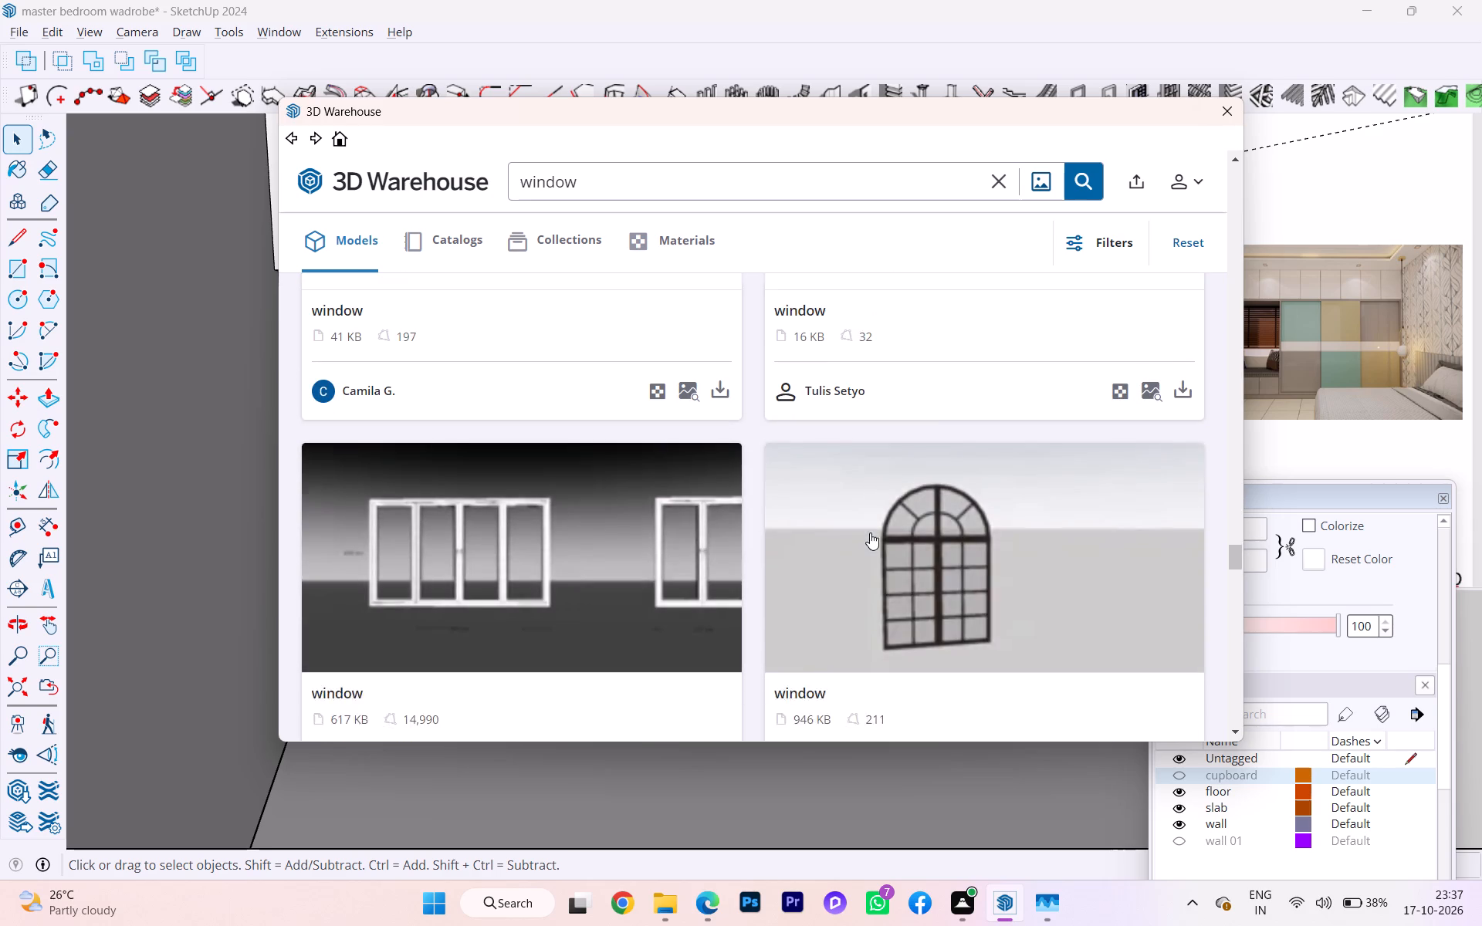
scroll(870, 532, "up", 3)
scroll(868, 534, "down", 3)
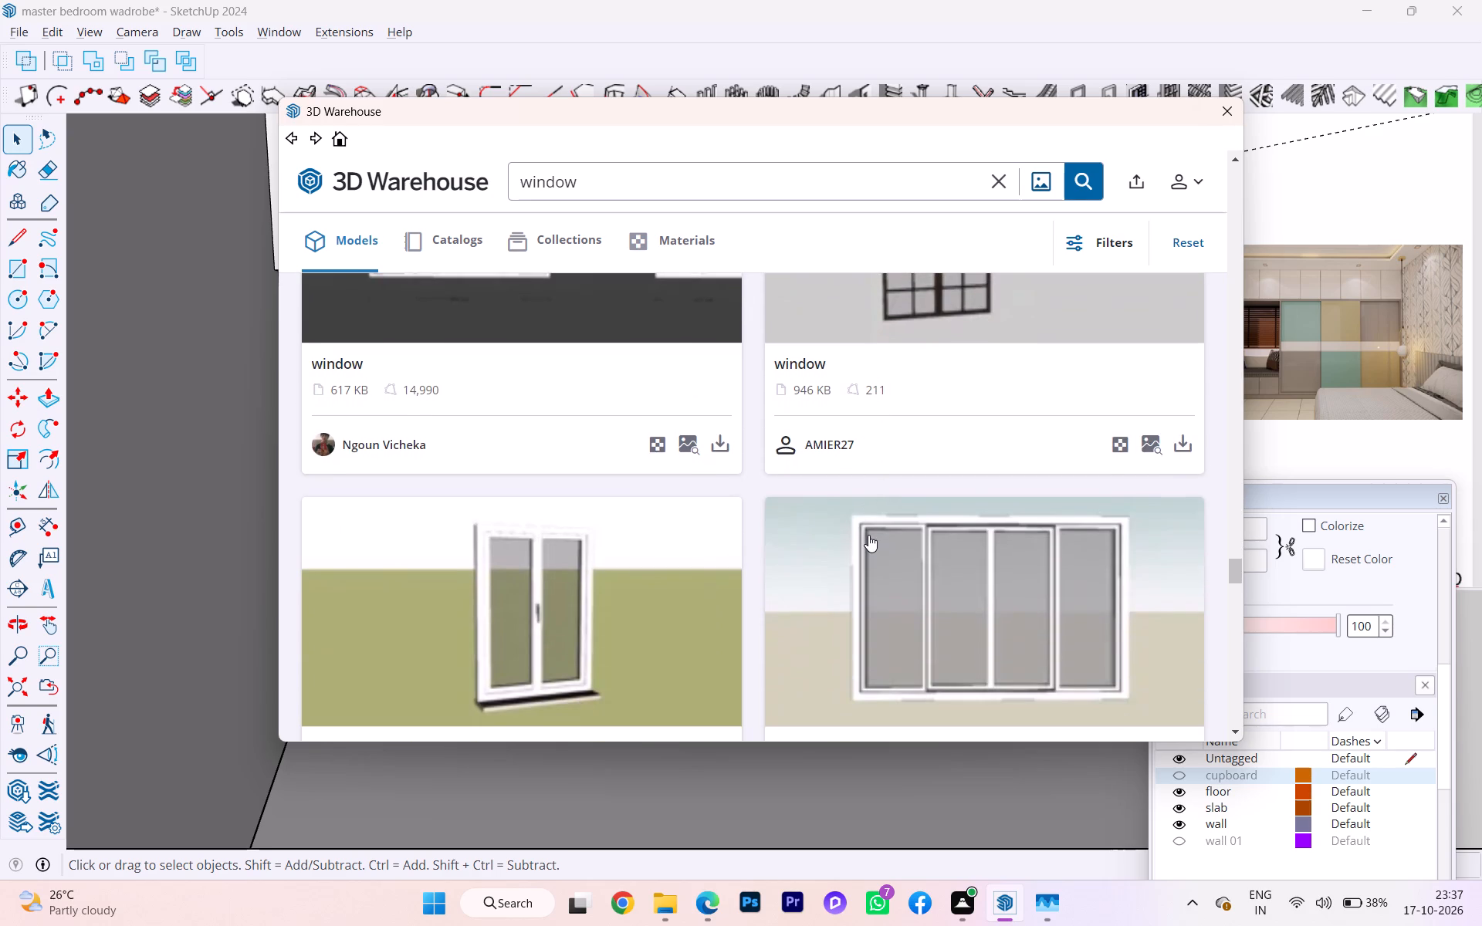
scroll(868, 535, "up", 2)
scroll(868, 535, "down", 1)
scroll(868, 535, "up", 1)
scroll(868, 535, "down", 3)
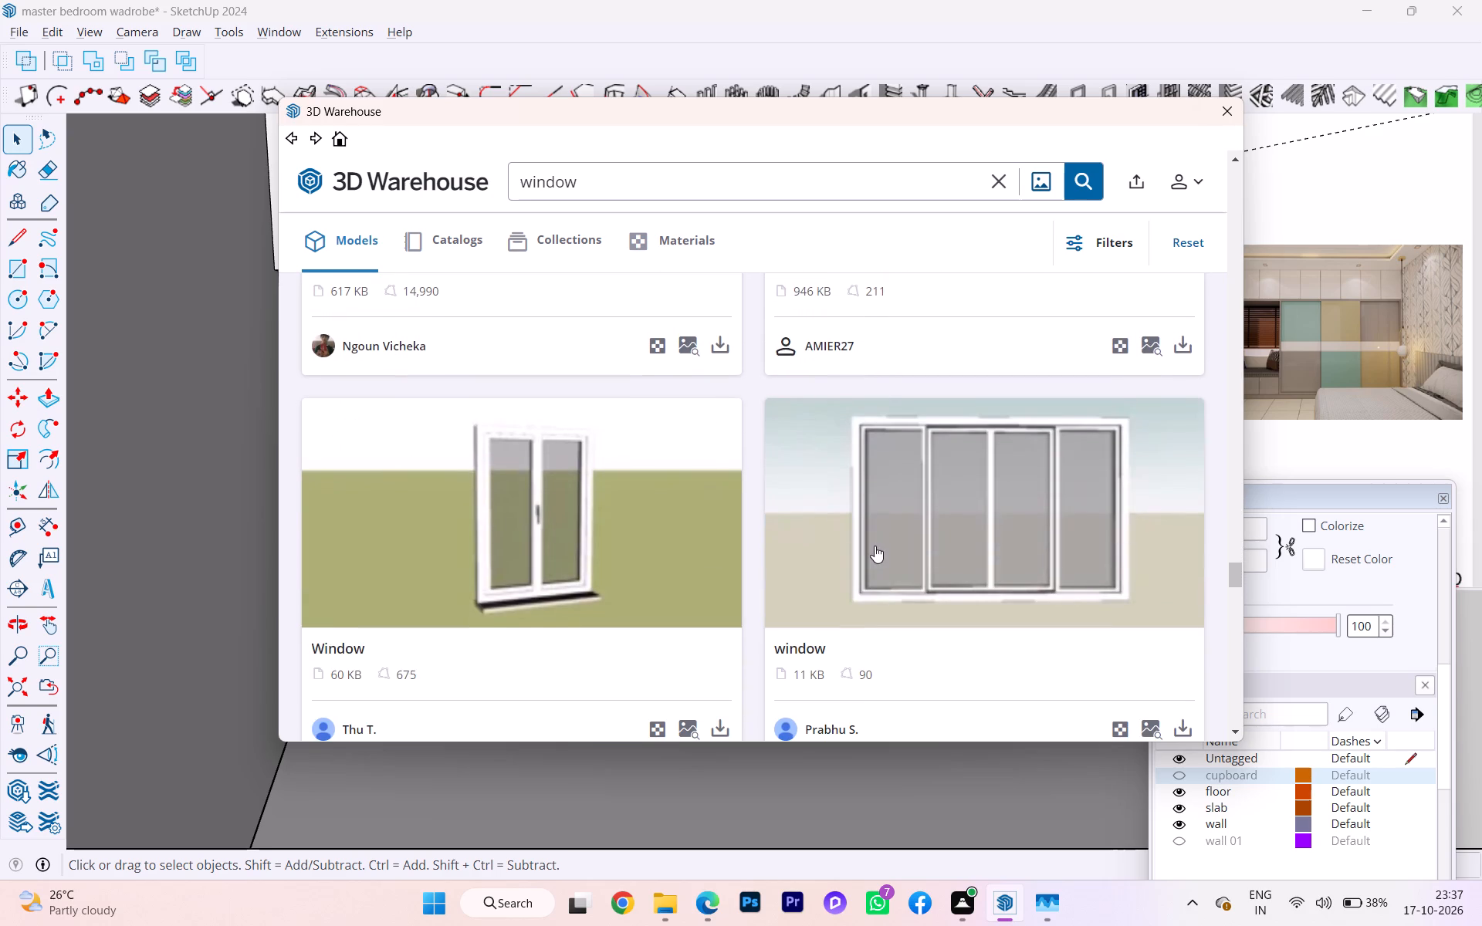
scroll(875, 546, "down", 8)
scroll(881, 547, "up", 1)
scroll(881, 547, "down", 1)
scroll(881, 547, "up", 1)
scroll(881, 547, "down", 3)
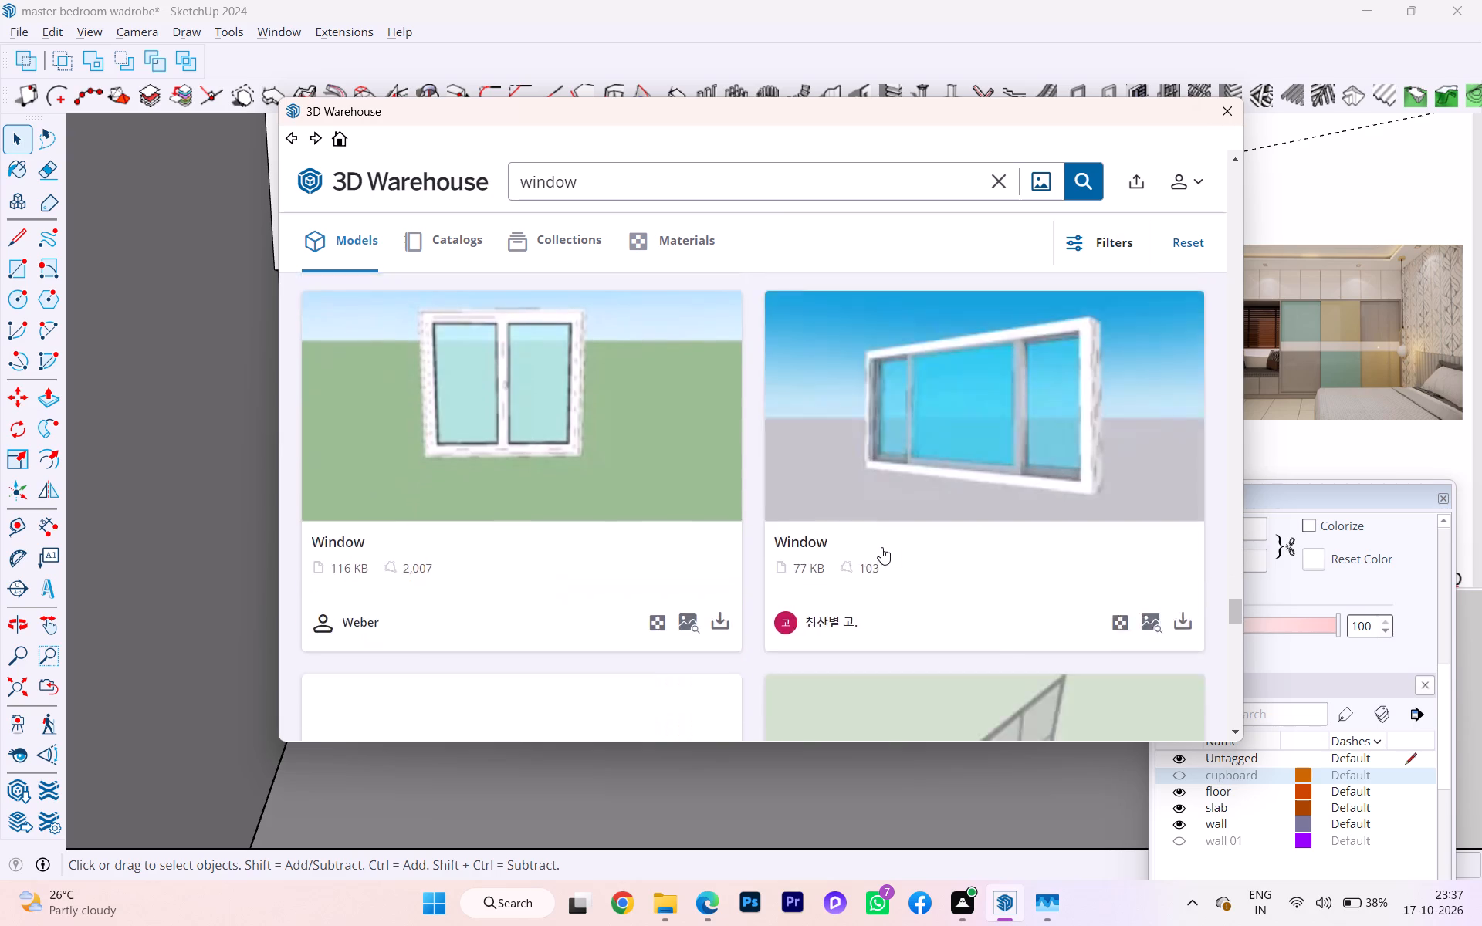
scroll(884, 546, "down", 7)
scroll(884, 546, "up", 5)
scroll(885, 544, "down", 2)
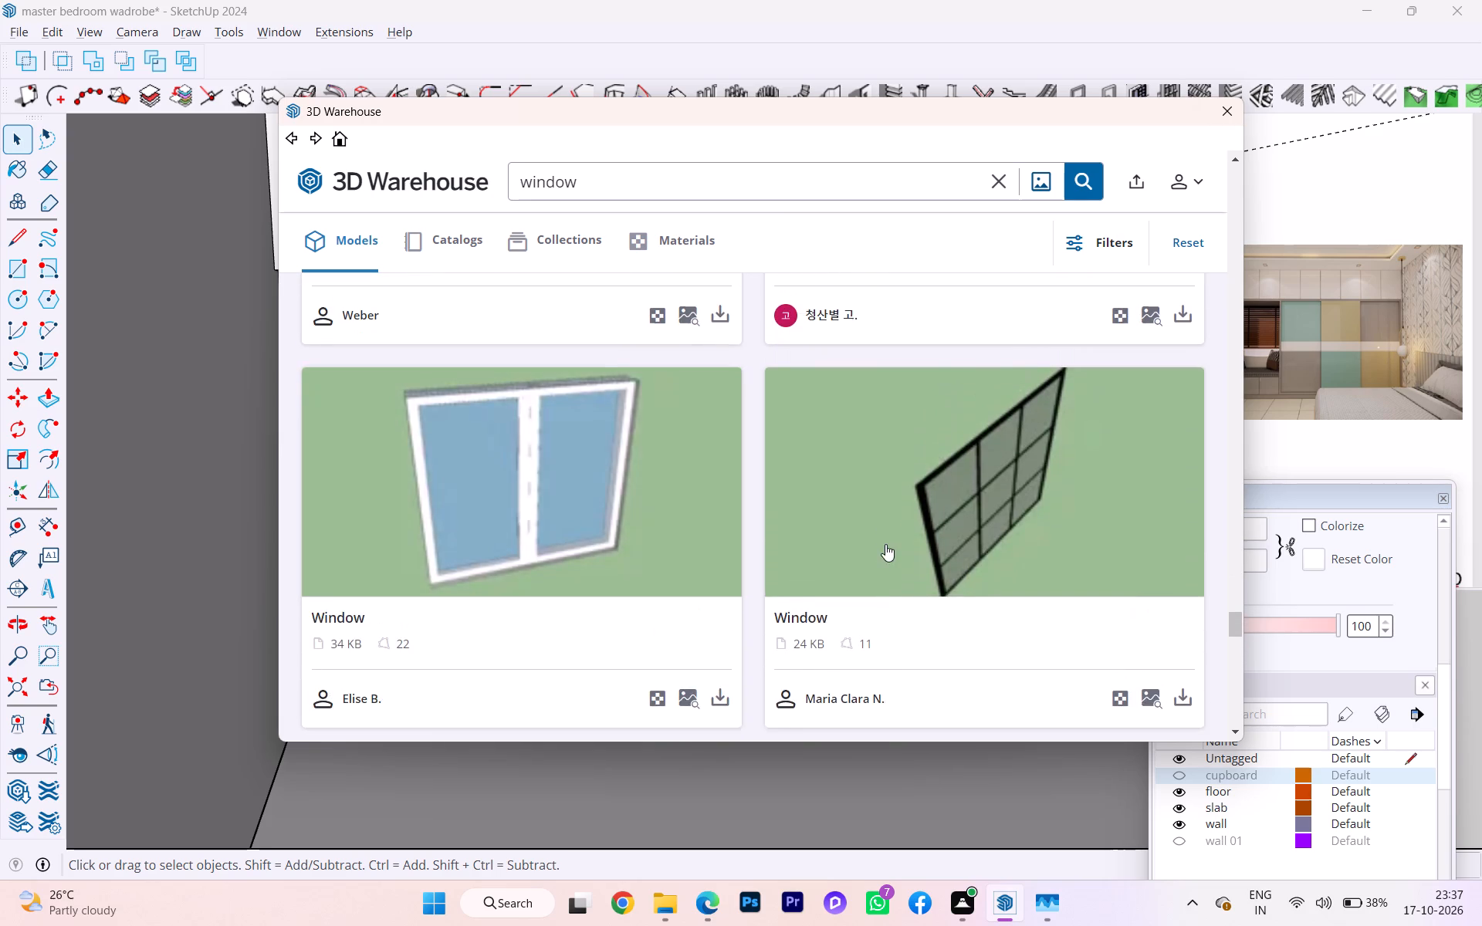
scroll(888, 540, "up", 1)
scroll(888, 540, "down", 5)
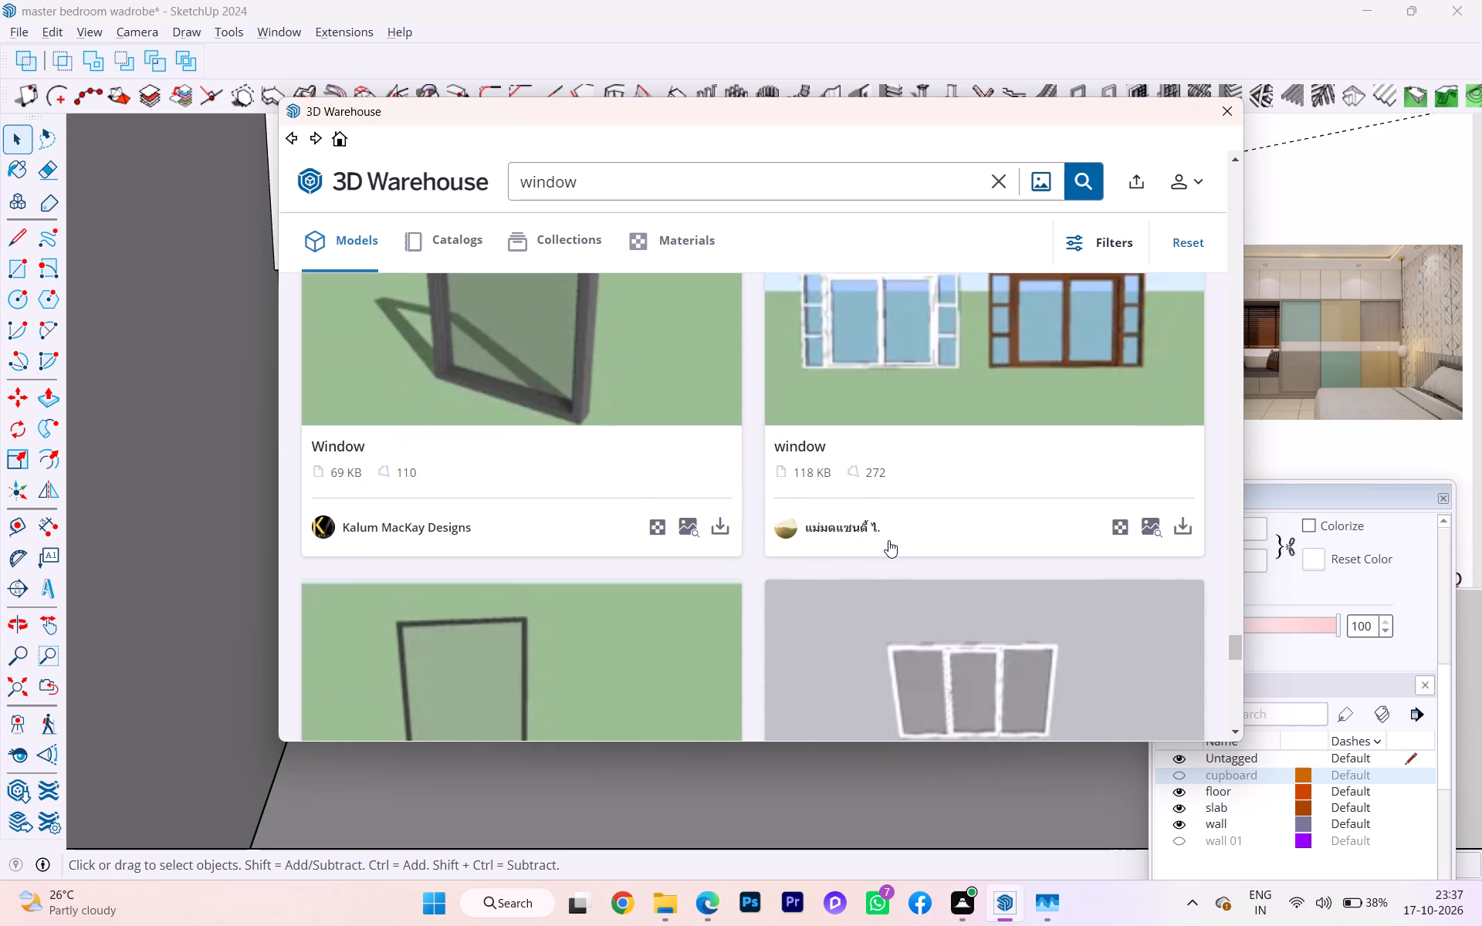
scroll(888, 540, "down", 11)
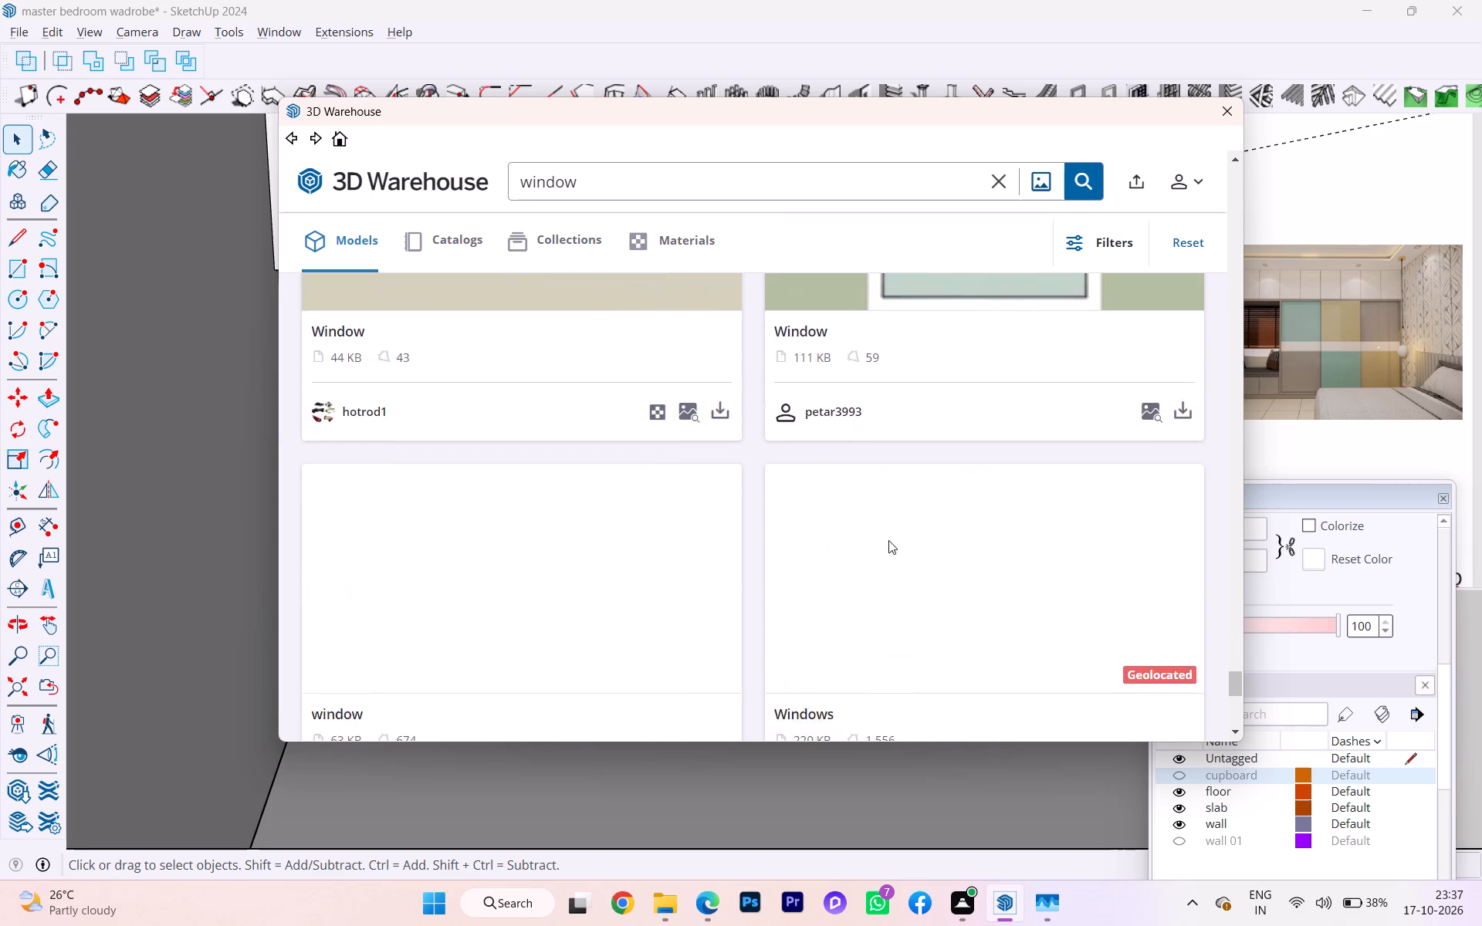
scroll(888, 540, "down", 5)
scroll(888, 540, "up", 3)
scroll(888, 540, "down", 1)
scroll(888, 540, "up", 2)
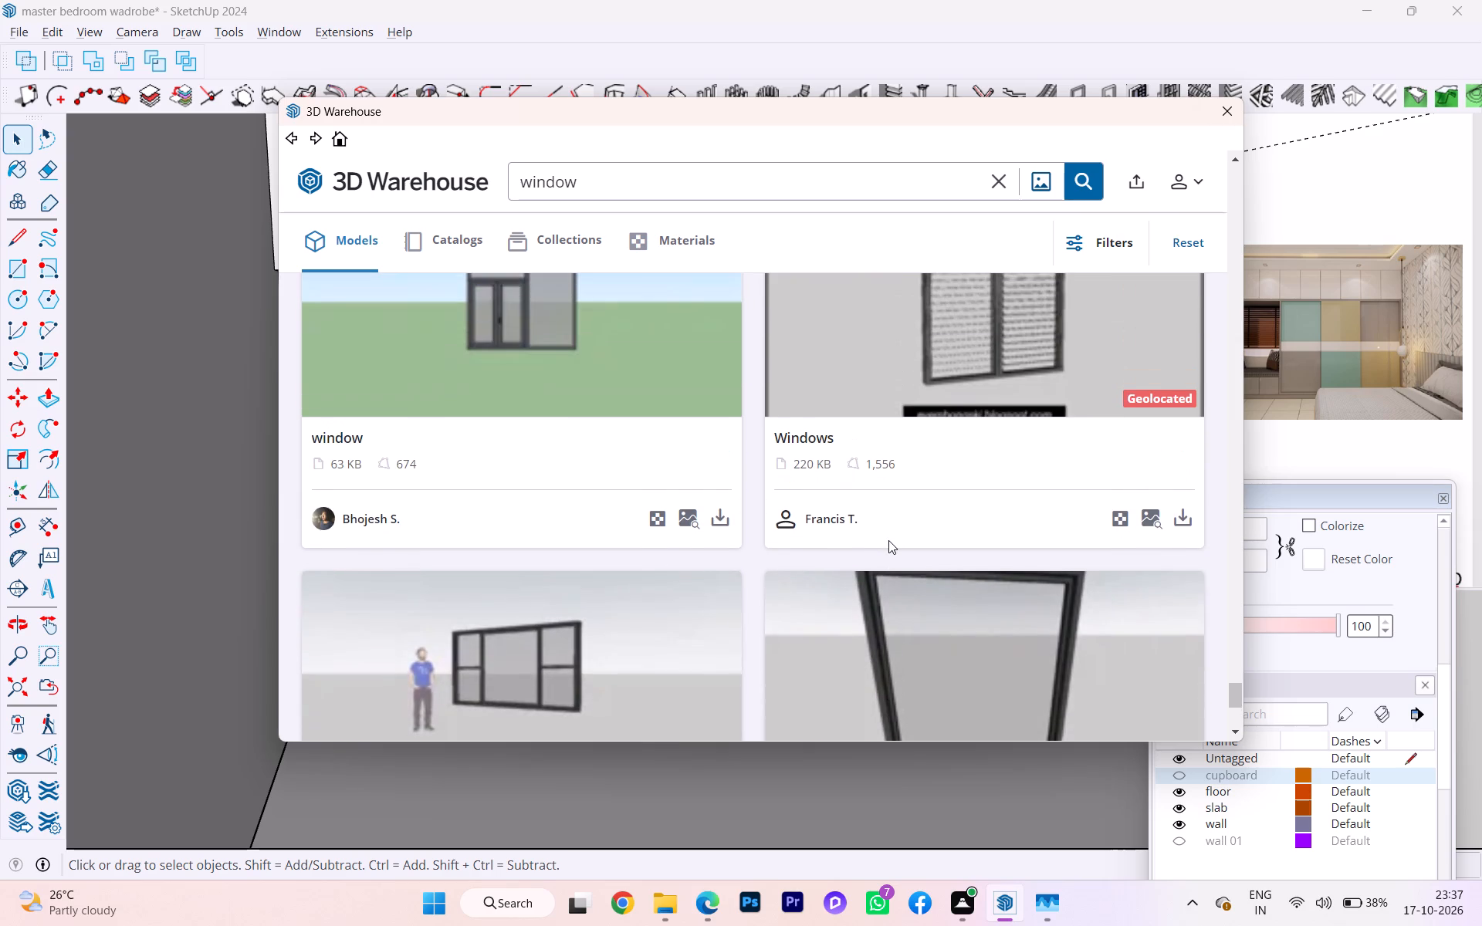
scroll(888, 540, "down", 2)
scroll(888, 540, "up", 3)
scroll(888, 540, "down", 10)
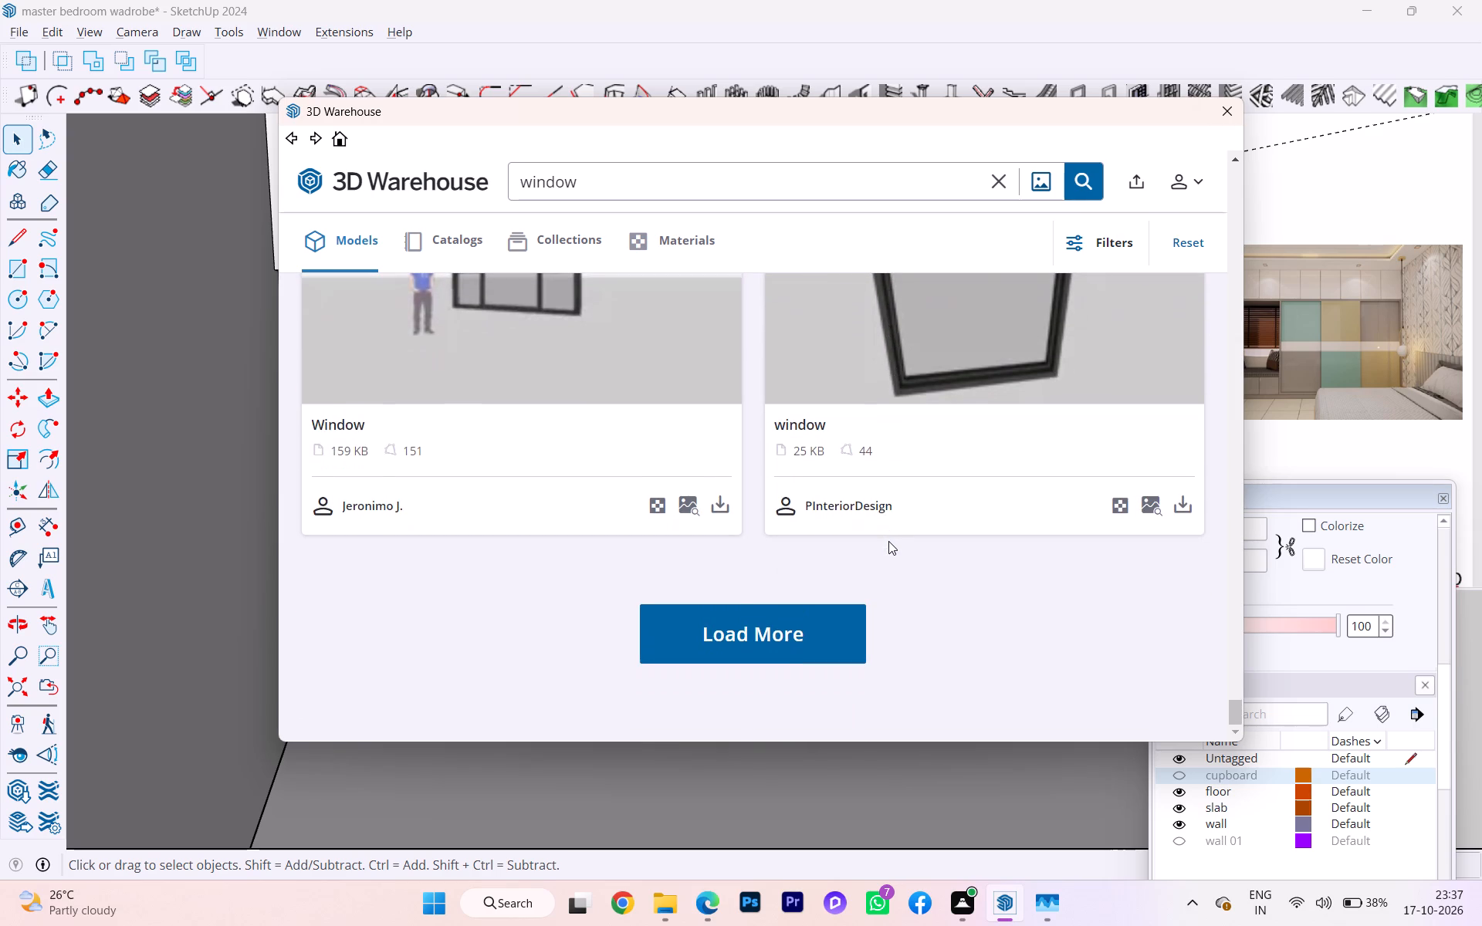
Download the dark two-panel louvred Windows model (220 KB) from the search results directly into the wardrobe model.
scroll(888, 541, "up", 8)
scroll(911, 474, "up", 1)
scroll(911, 474, "down", 1)
scroll(911, 474, "up", 5)
scroll(914, 480, "down", 6)
scroll(916, 485, "up", 2)
scroll(916, 486, "down", 1)
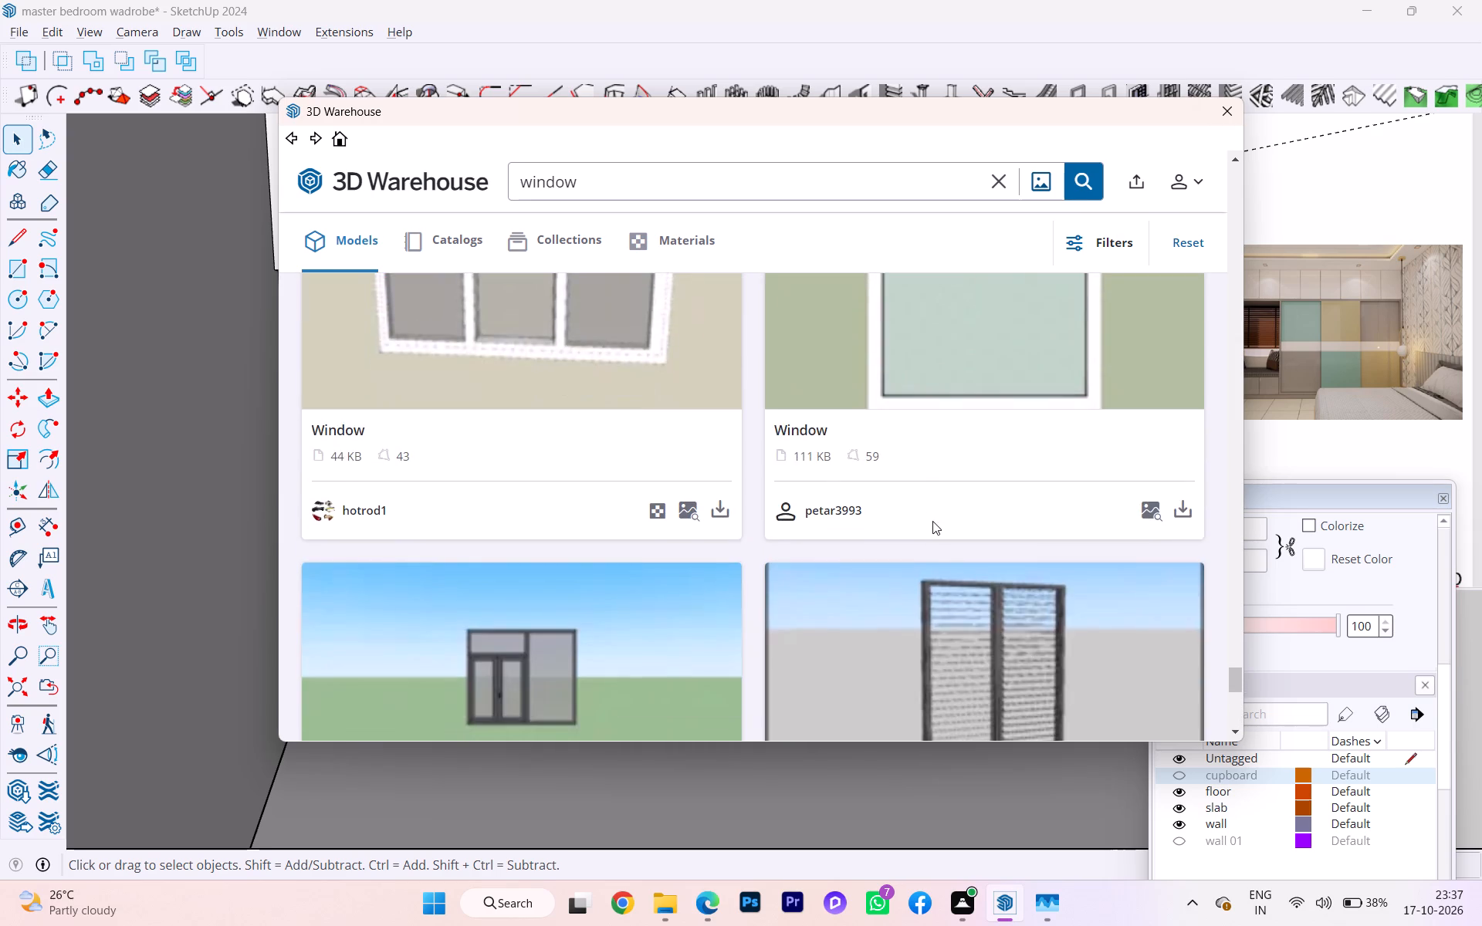
scroll(938, 530, "down", 2)
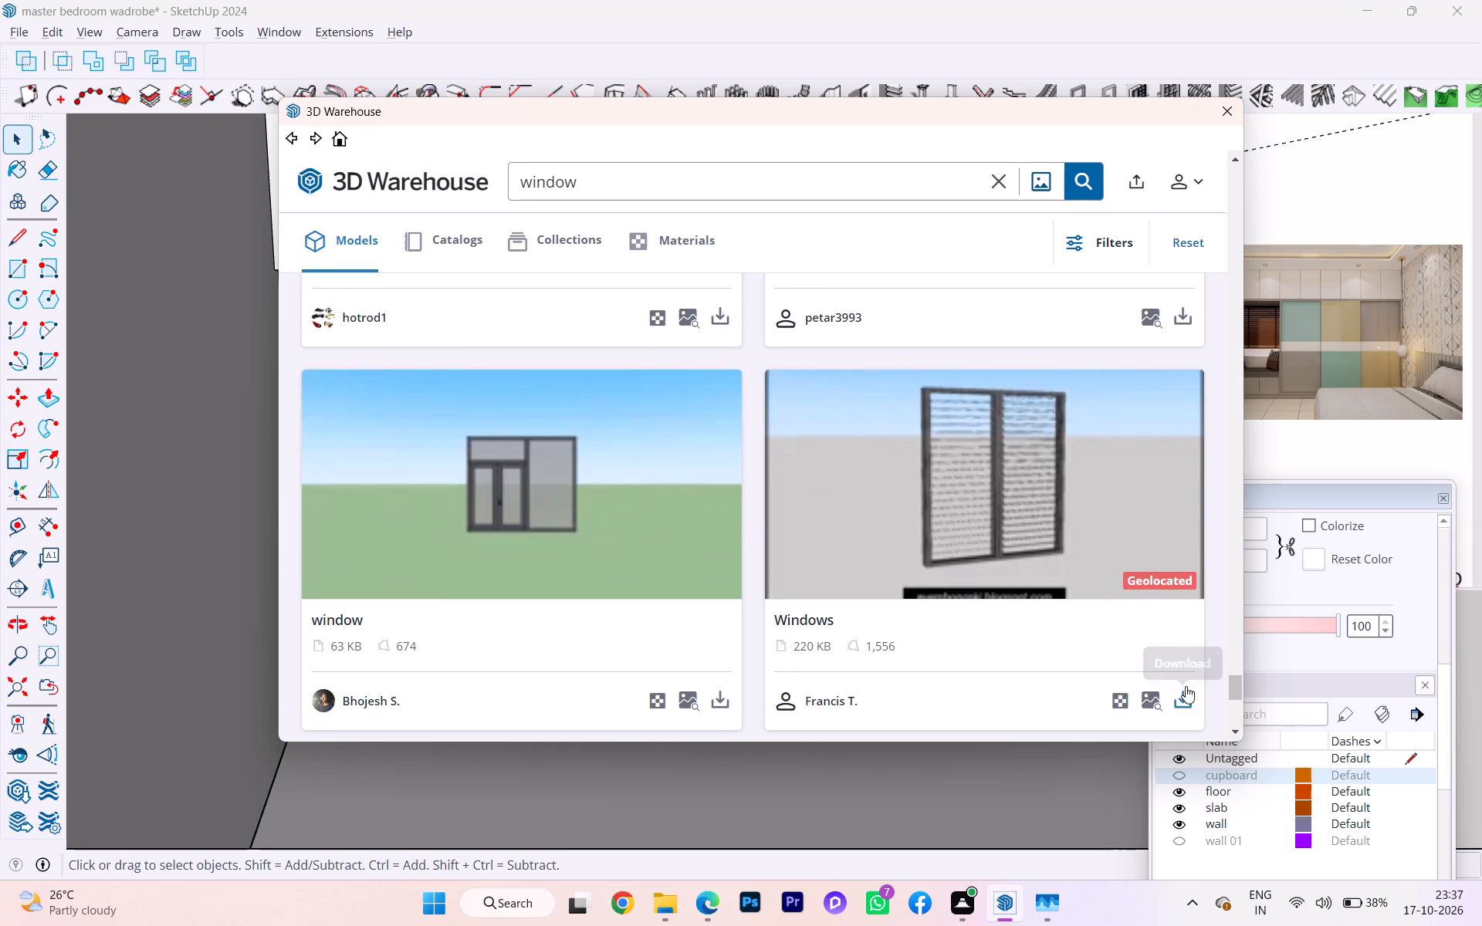
left_click(1190, 698)
left_click(733, 454)
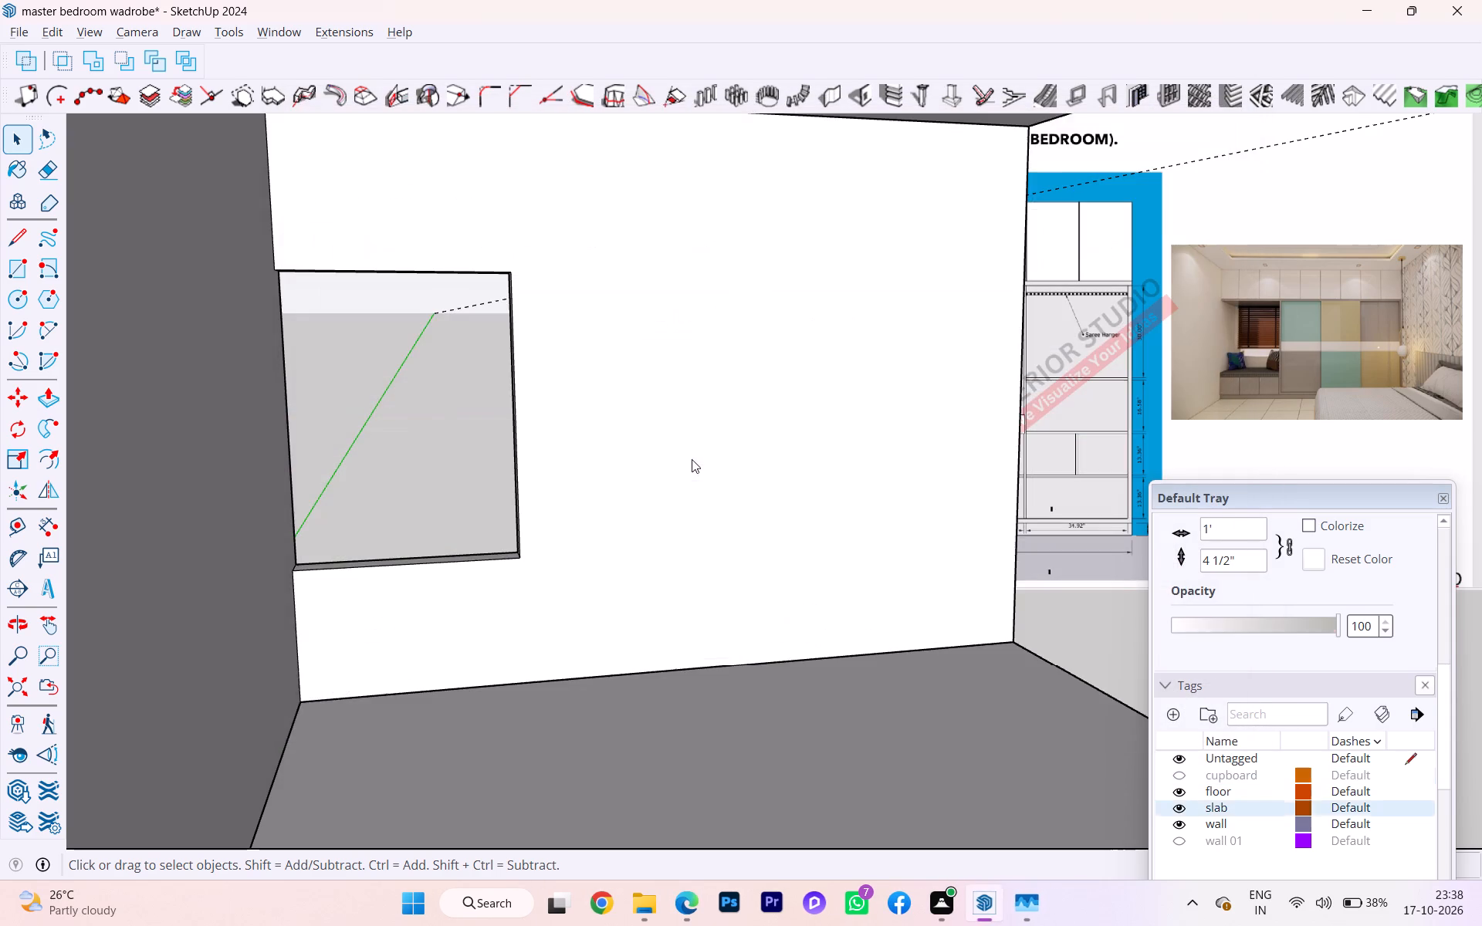
Move the louvred window by its lower corner from the origin to the lower corner of the back wall's opening.
scroll(583, 506, "up", 2)
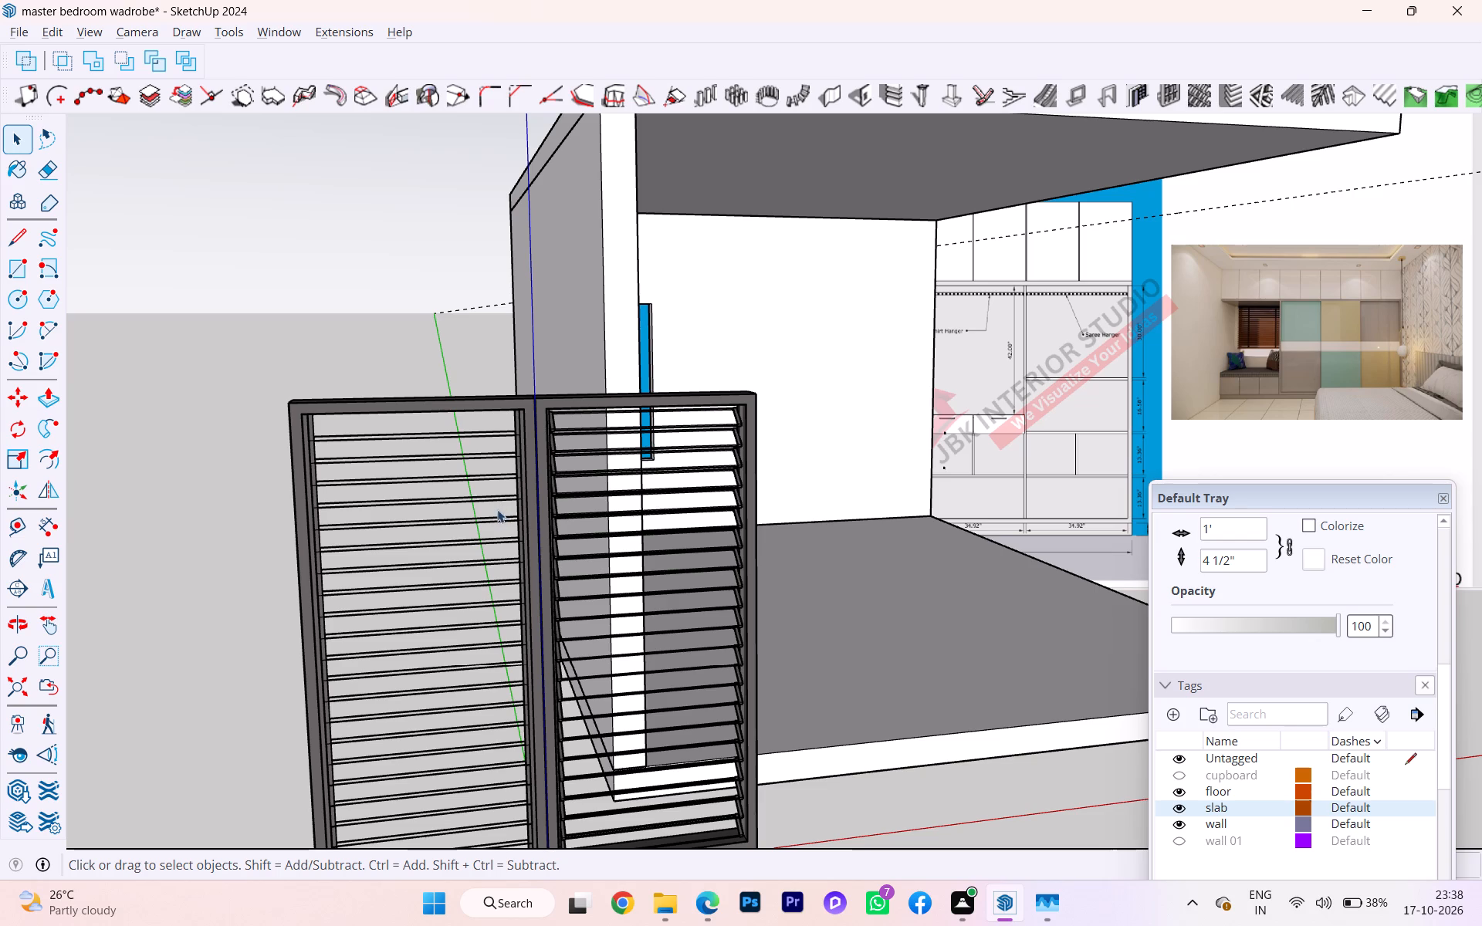
scroll(492, 512, "down", 4)
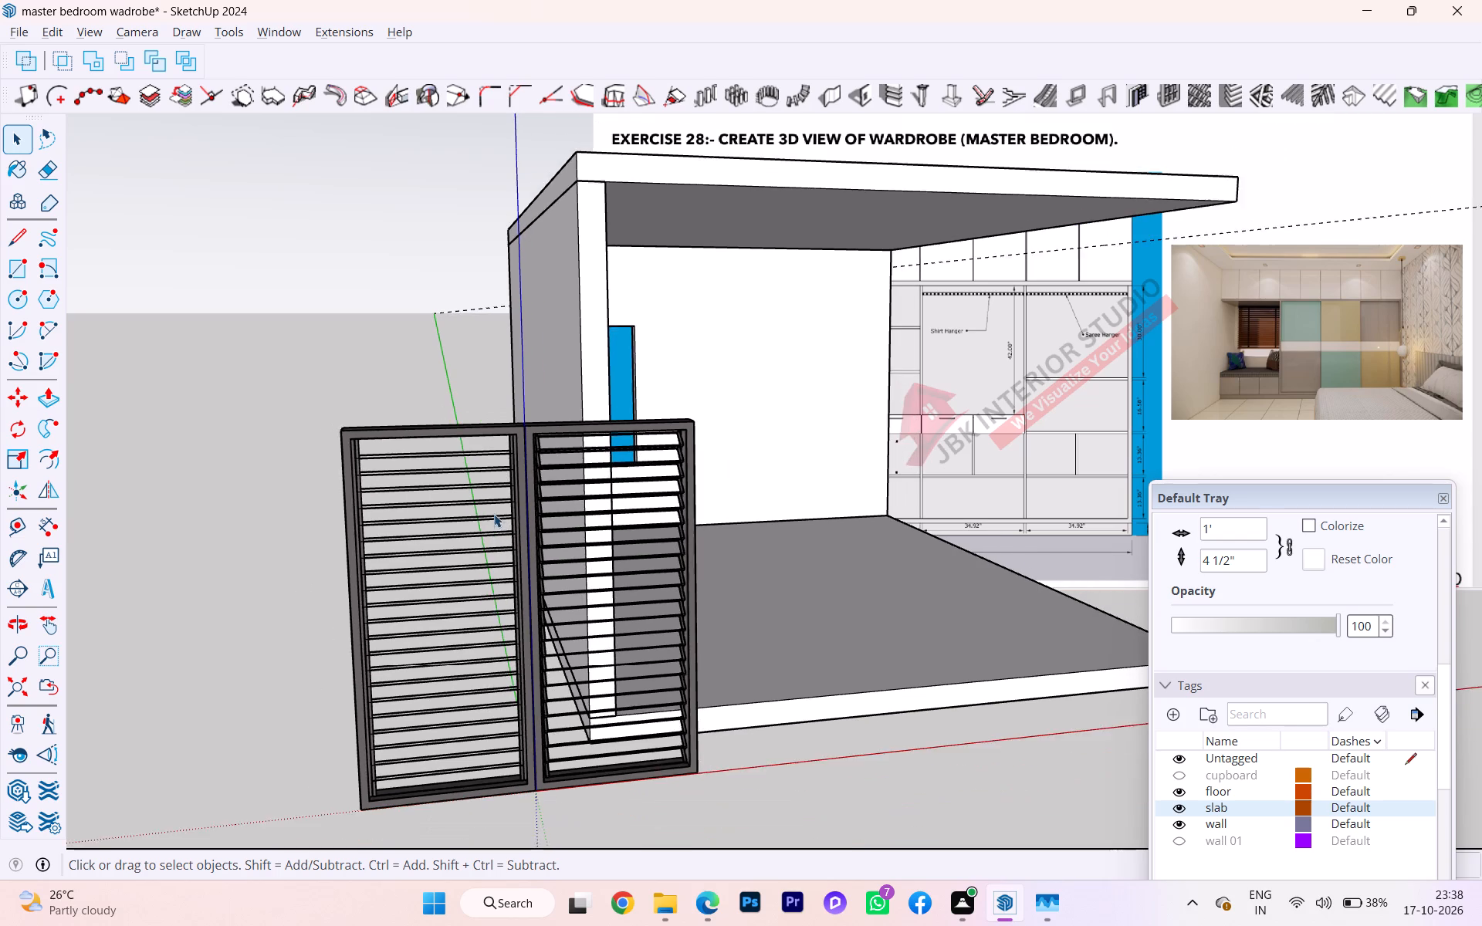
left_click(376, 766)
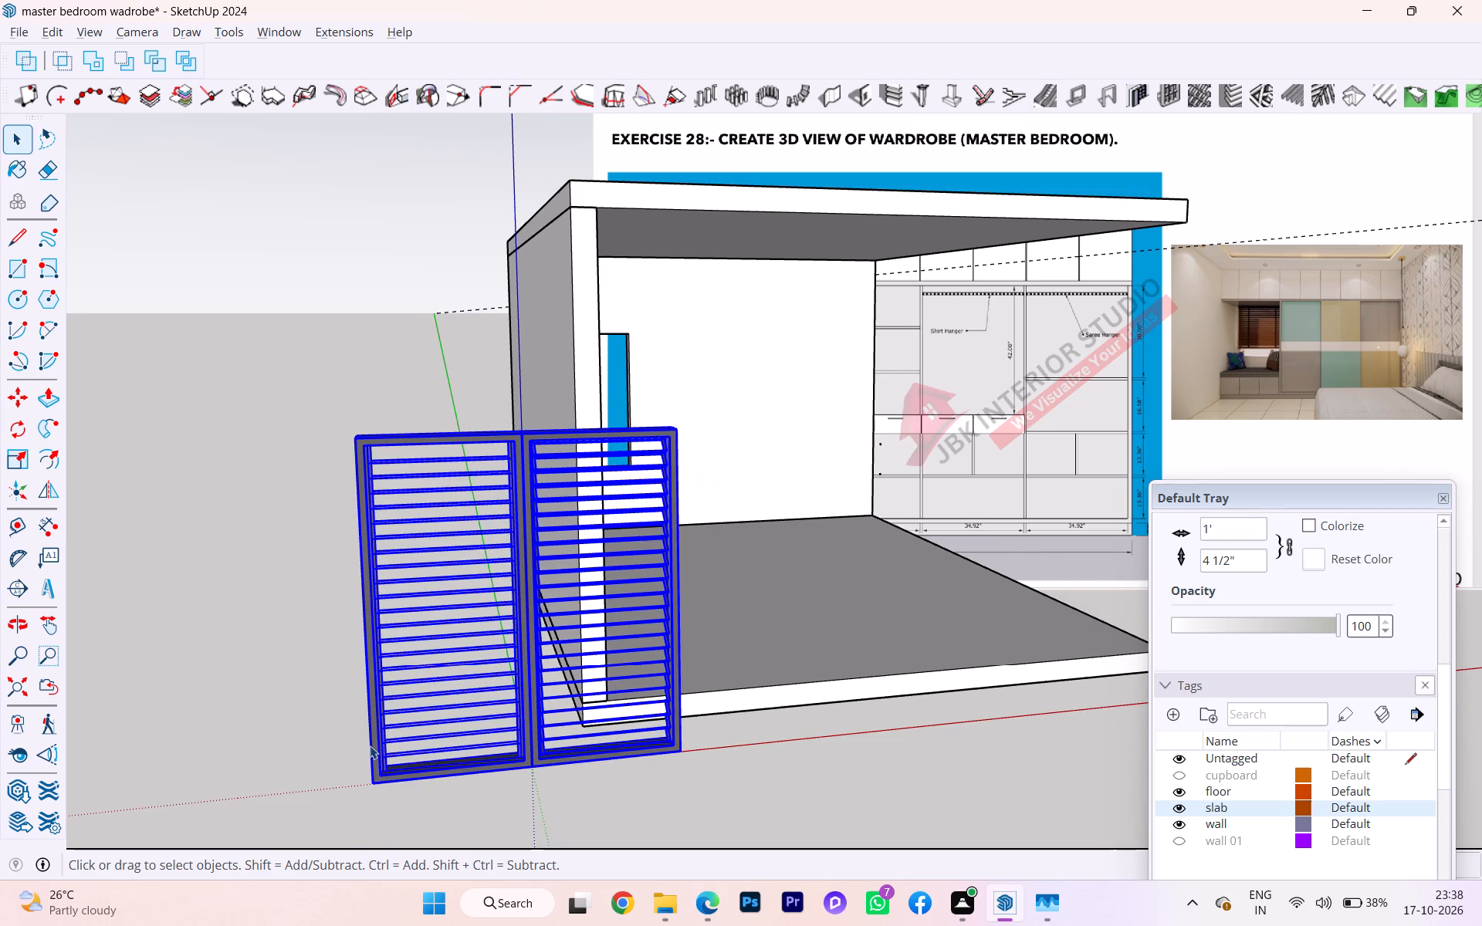
key("m")
key("Return")
scroll(364, 769, "up", 4)
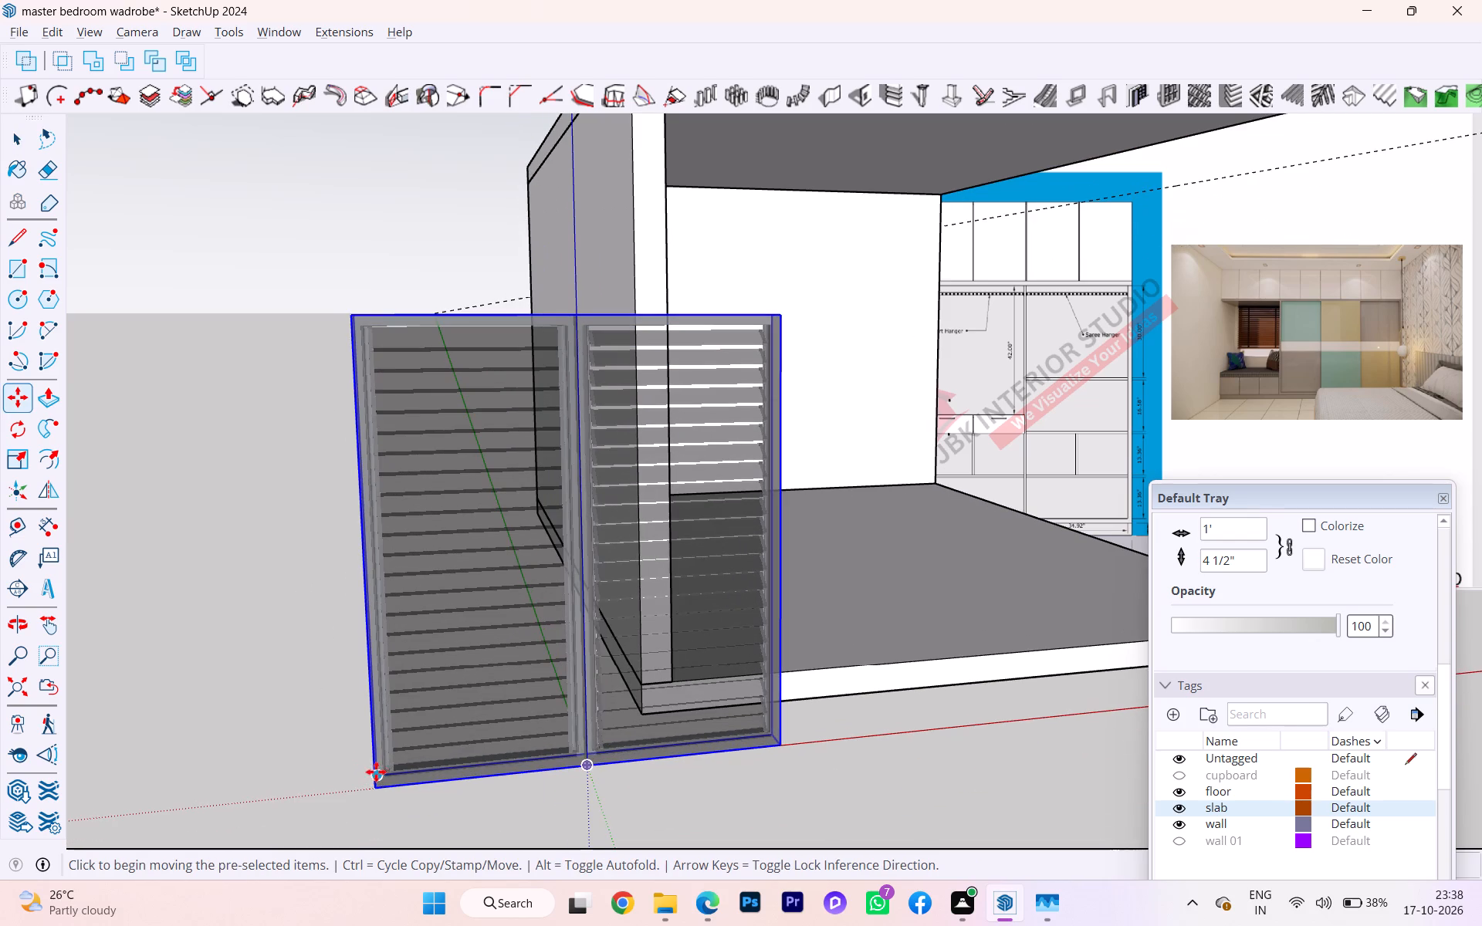
left_click(377, 771)
middle_click_drag(701, 548, 587, 572)
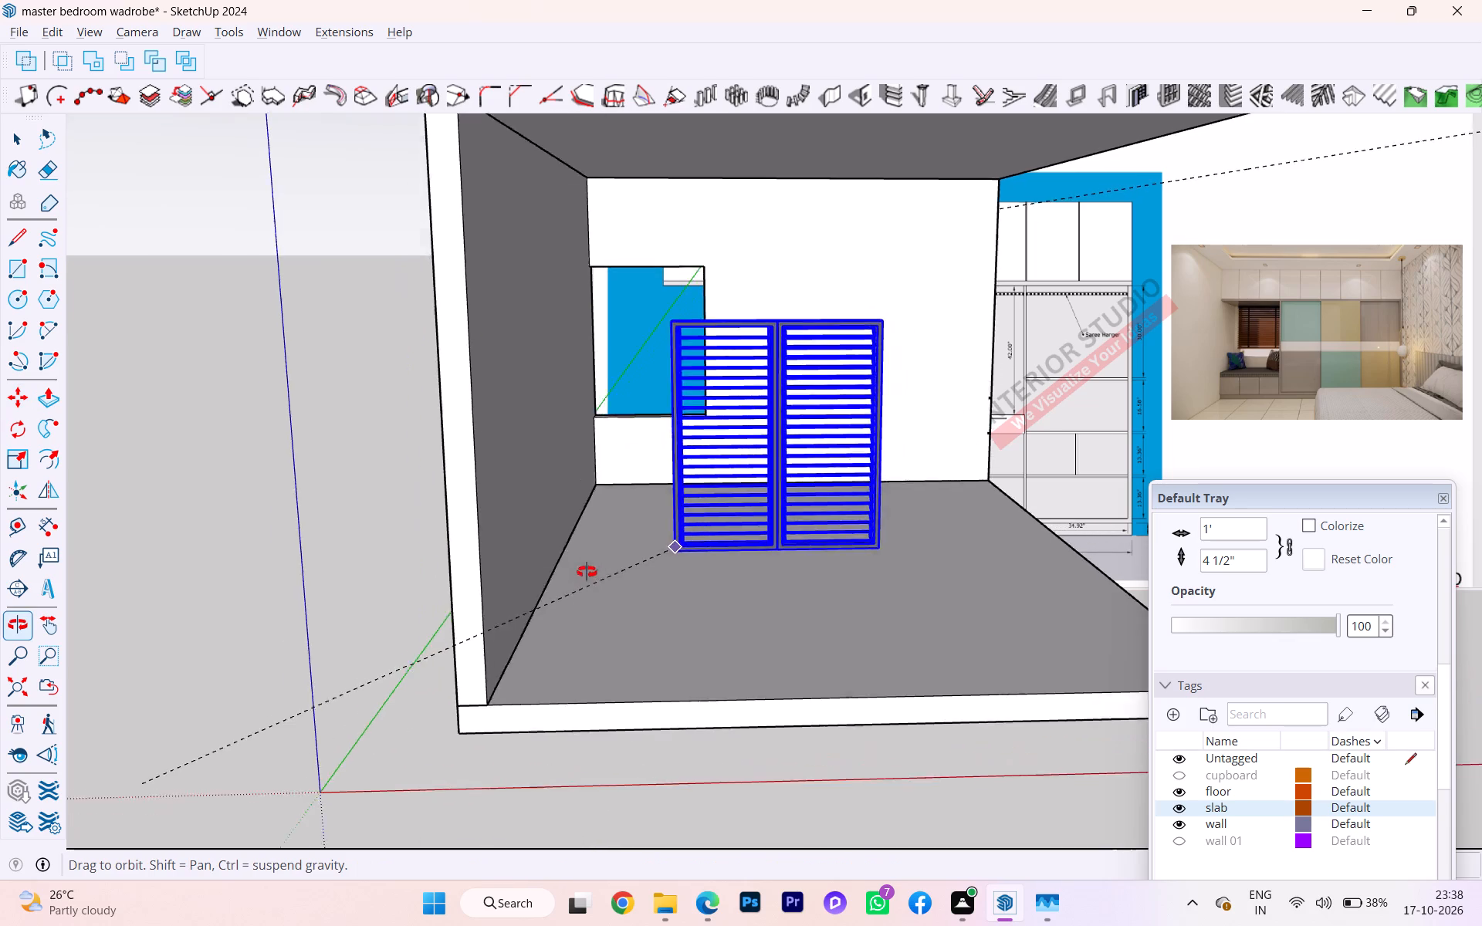
middle_click_drag(587, 572, 581, 573)
scroll(679, 387, "up", 2)
scroll(604, 419, "up", 8)
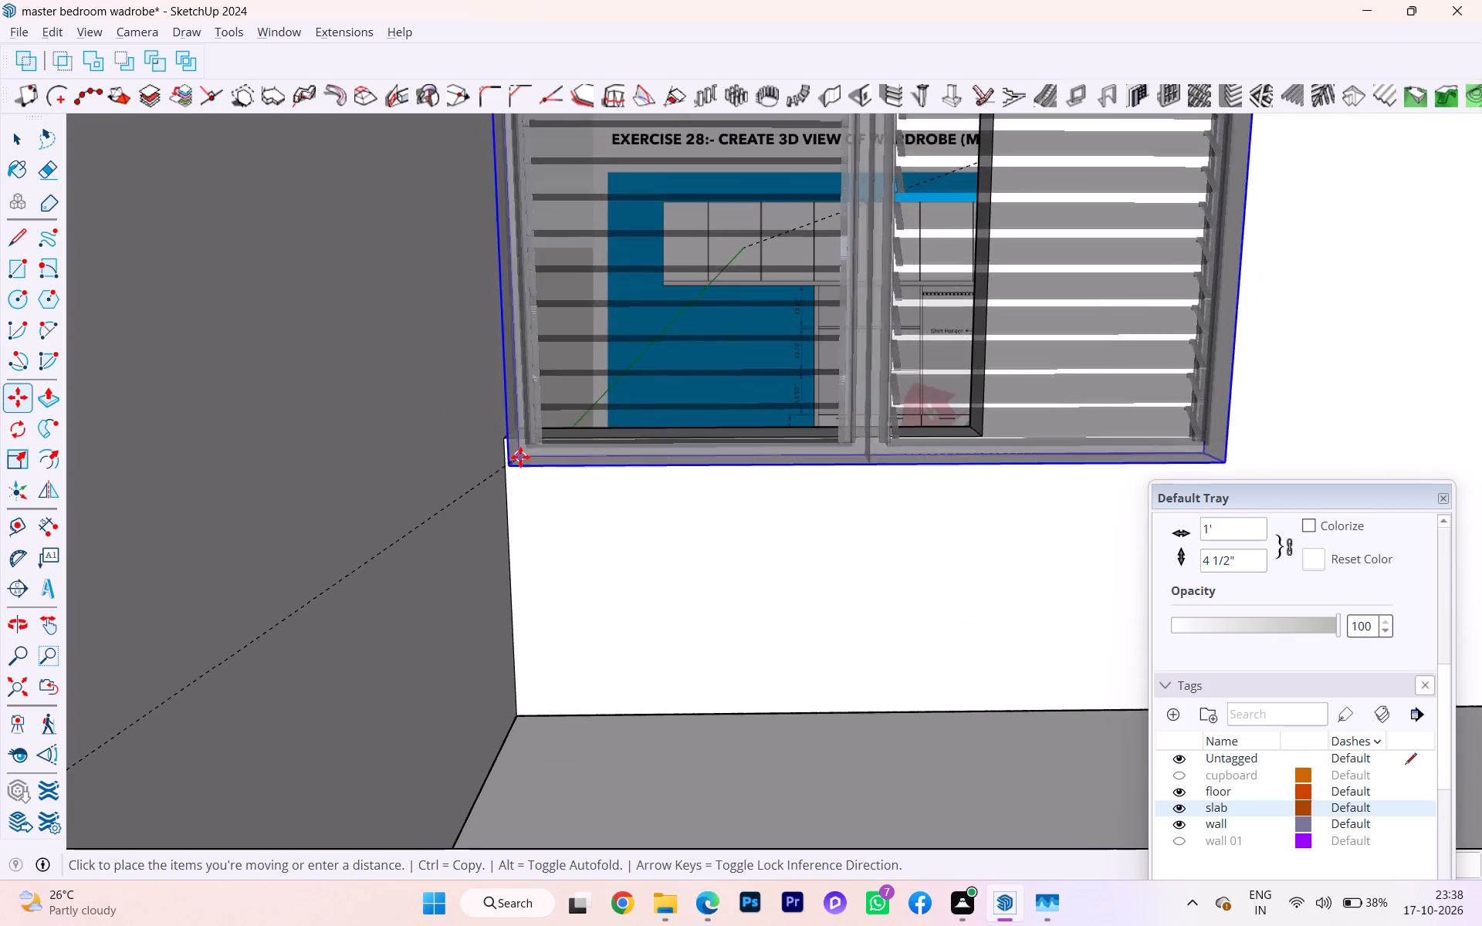
scroll(520, 457, "up", 2)
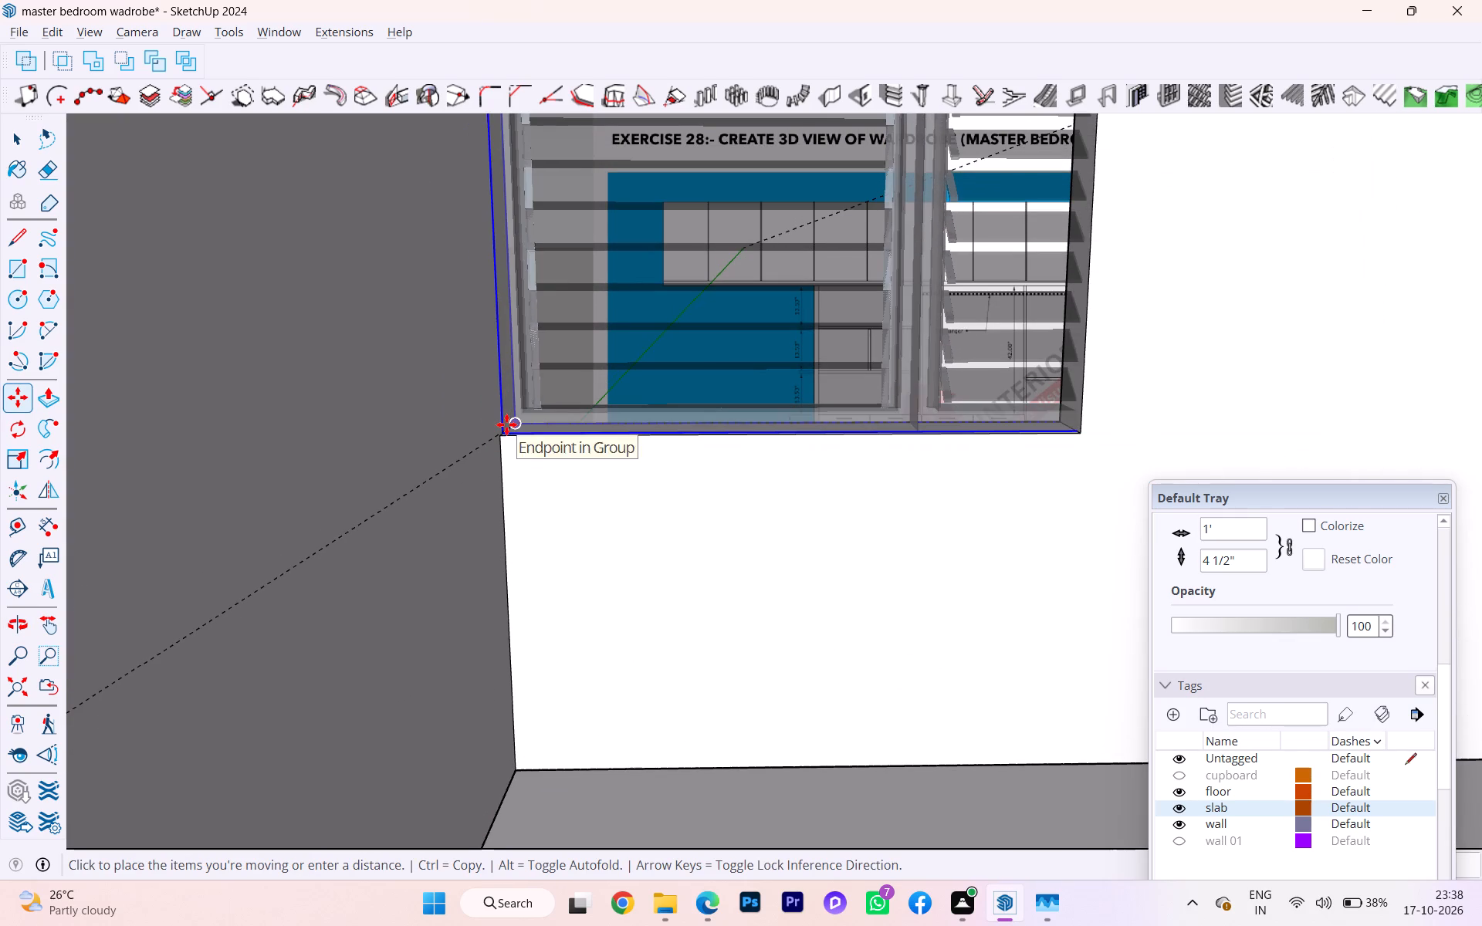
scroll(506, 425, "up", 1)
scroll(506, 425, "down", 2)
scroll(506, 425, "up", 5)
scroll(505, 425, "down", 1)
scroll(505, 426, "up", 2)
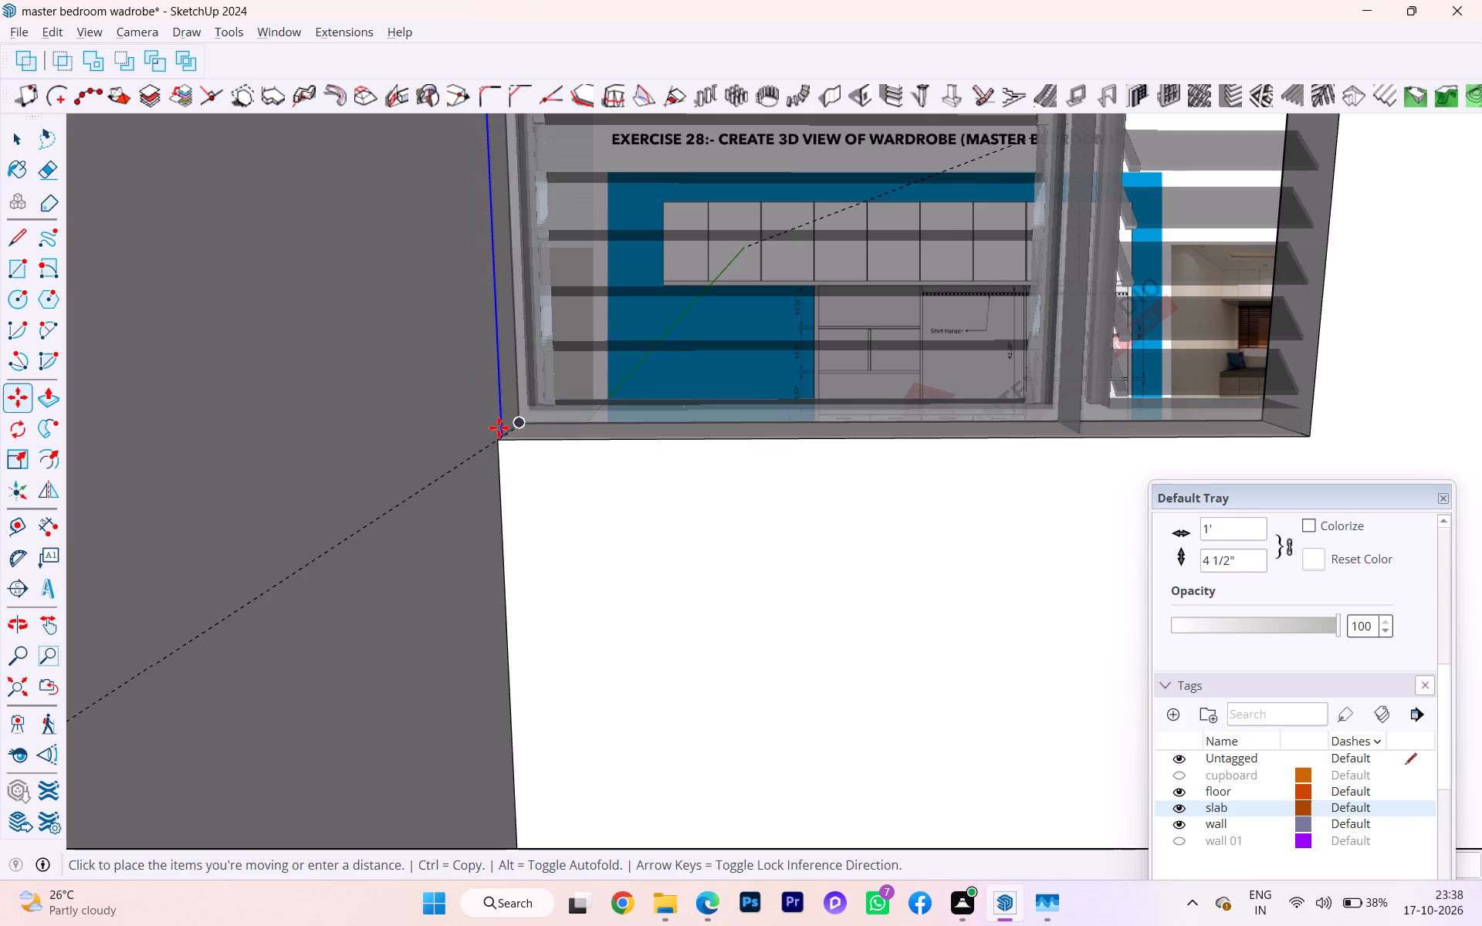
left_click(495, 433)
key("space")
Move the louvred window by its lower frame corner to align exactly with the lower corner of the back wall's opening.
scroll(471, 455, "up", 2)
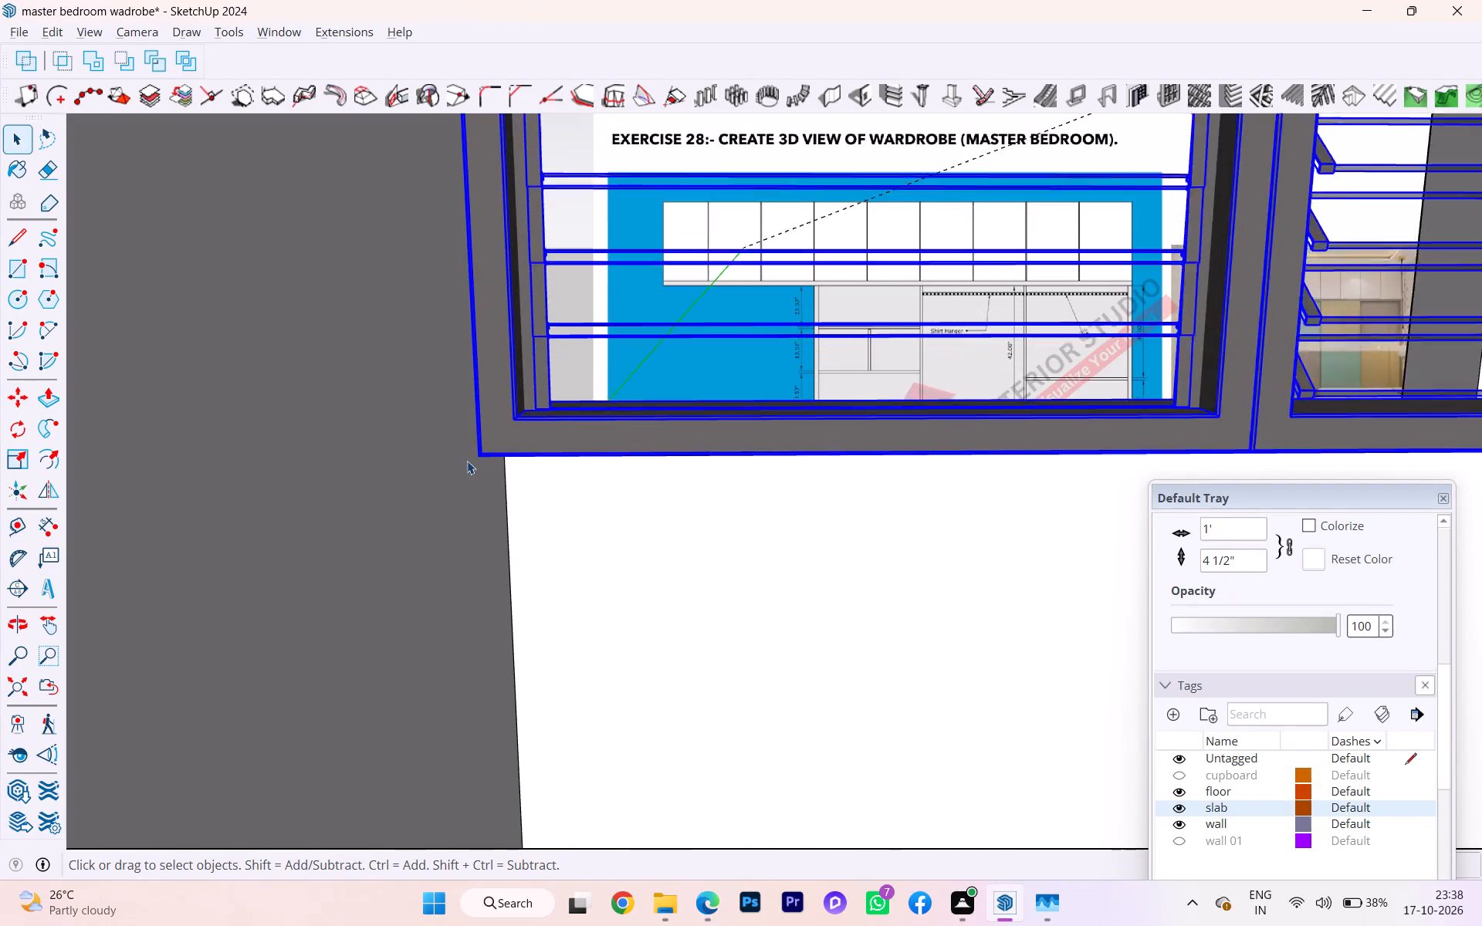
scroll(467, 461, "up", 9)
scroll(479, 449, "down", 2)
scroll(479, 449, "up", 2)
scroll(479, 449, "down", 2)
scroll(479, 449, "up", 20)
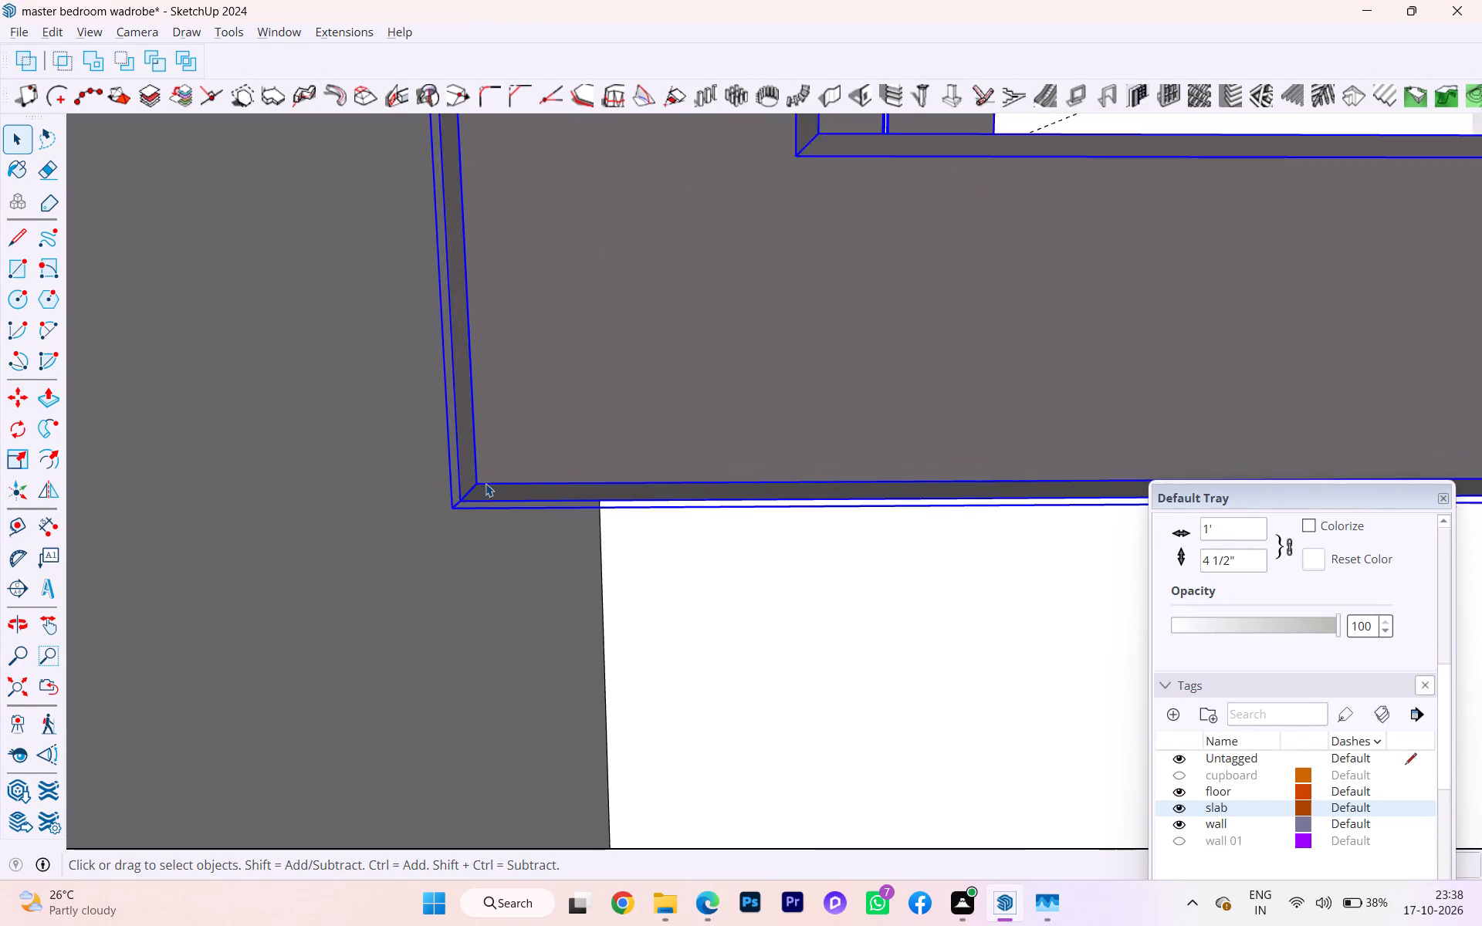
scroll(486, 483, "up", 1)
scroll(486, 483, "down", 3)
scroll(486, 483, "up", 1)
scroll(486, 483, "down", 1)
scroll(486, 483, "up", 2)
scroll(486, 484, "down", 1)
scroll(486, 484, "up", 3)
scroll(488, 484, "down", 1)
scroll(488, 485, "up", 6)
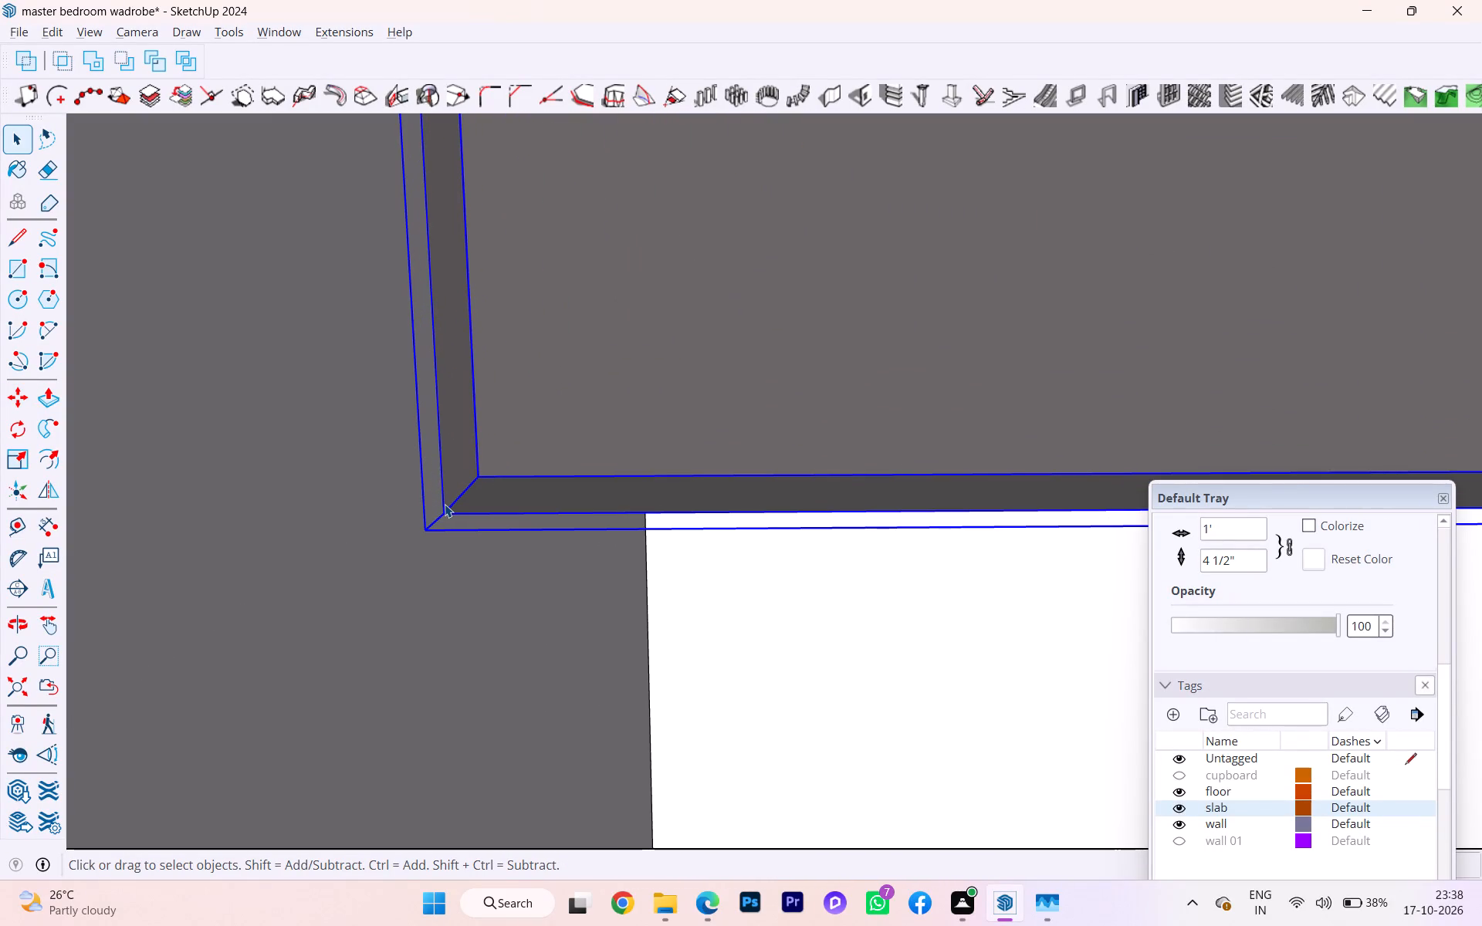
key("m")
left_click(443, 509)
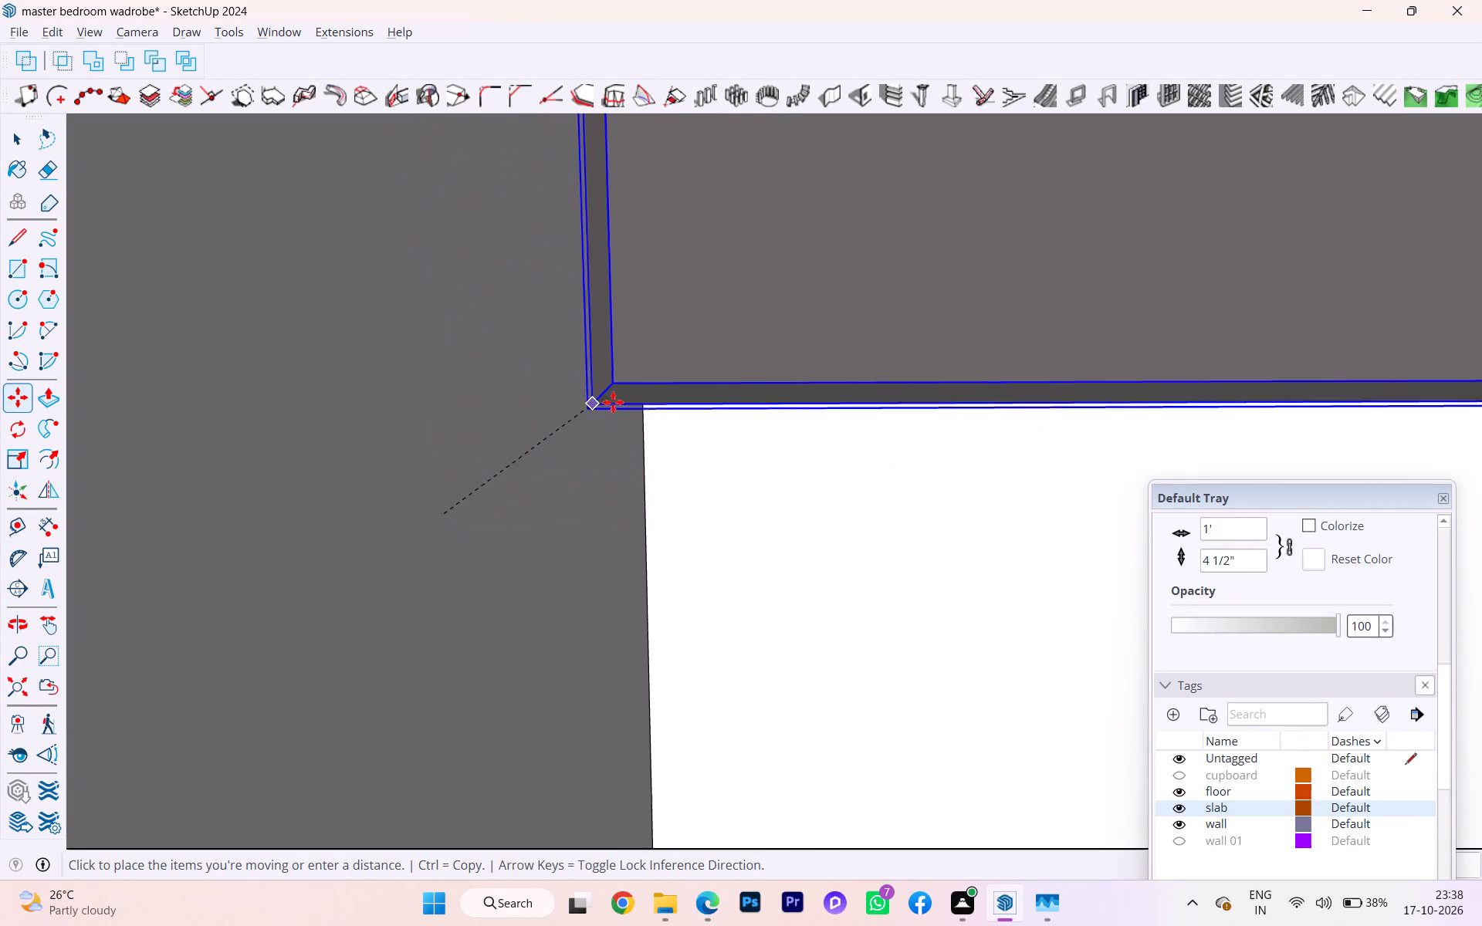
left_click(647, 337)
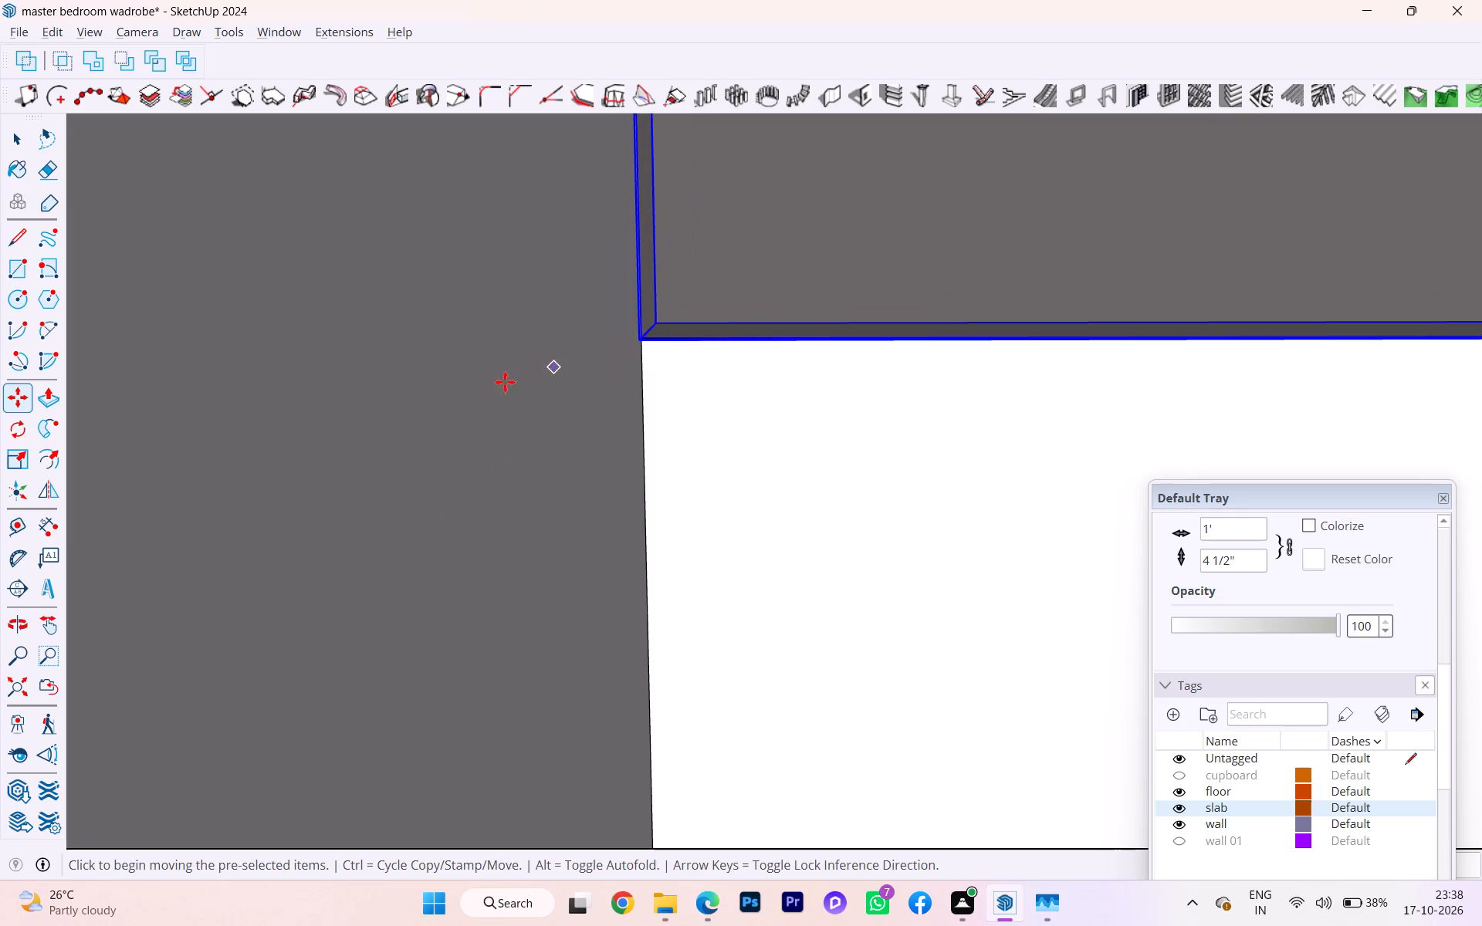
Open the louvred window for editing down to its individual panels.
scroll(499, 395, "down", 4)
scroll(499, 409, "up", 1)
scroll(499, 410, "down", 5)
scroll(512, 488, "up", 1)
scroll(514, 490, "down", 14)
scroll(604, 512, "up", 1)
scroll(607, 513, "down", 2)
key("space")
double_click(712, 420)
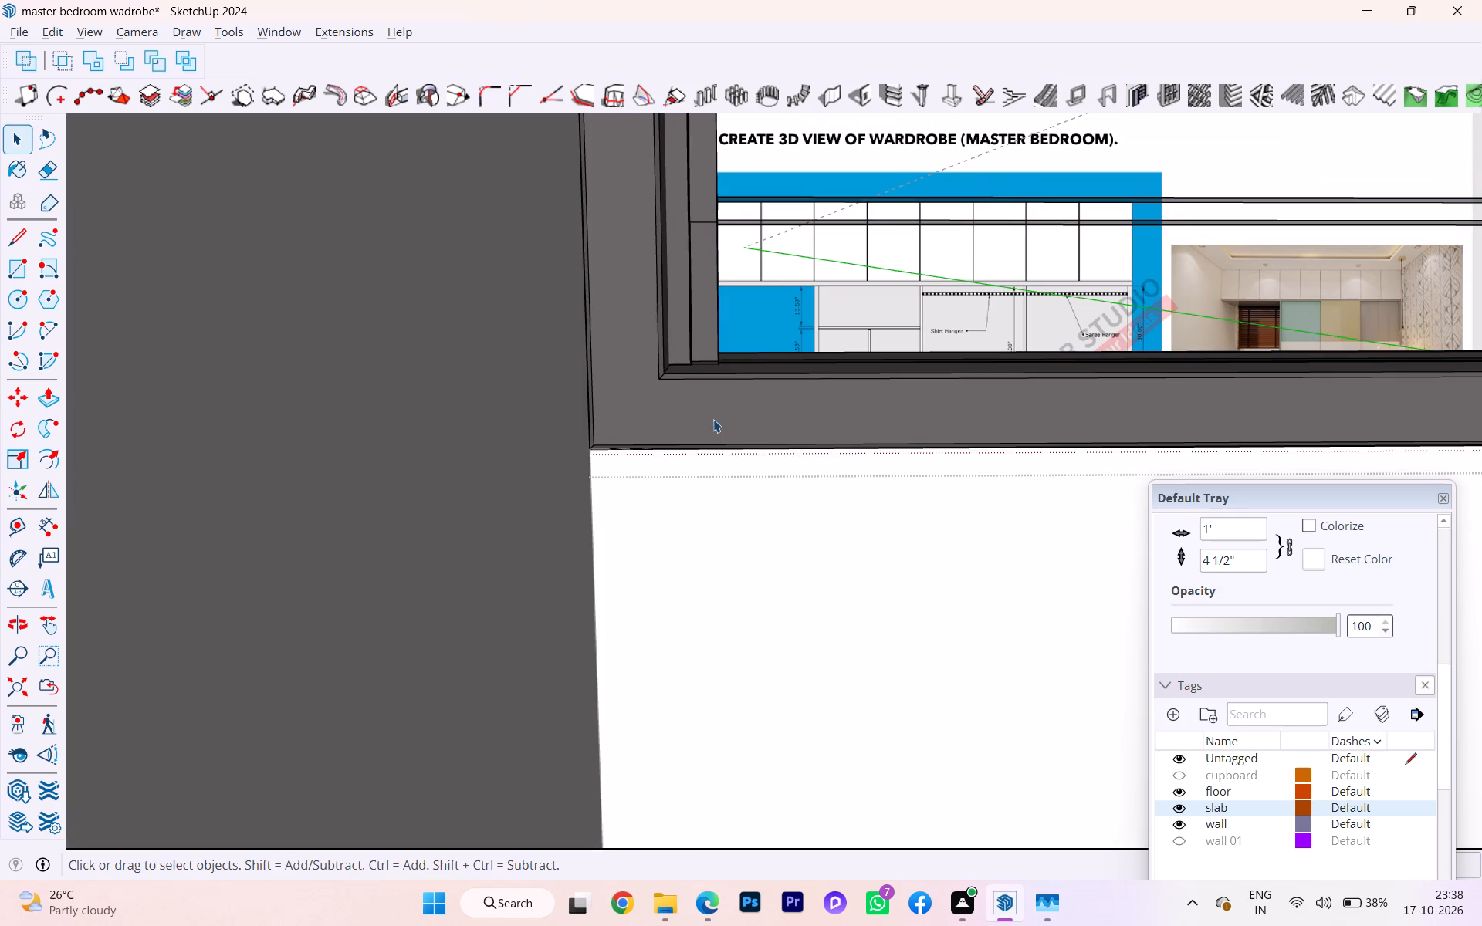
triple_click(713, 419)
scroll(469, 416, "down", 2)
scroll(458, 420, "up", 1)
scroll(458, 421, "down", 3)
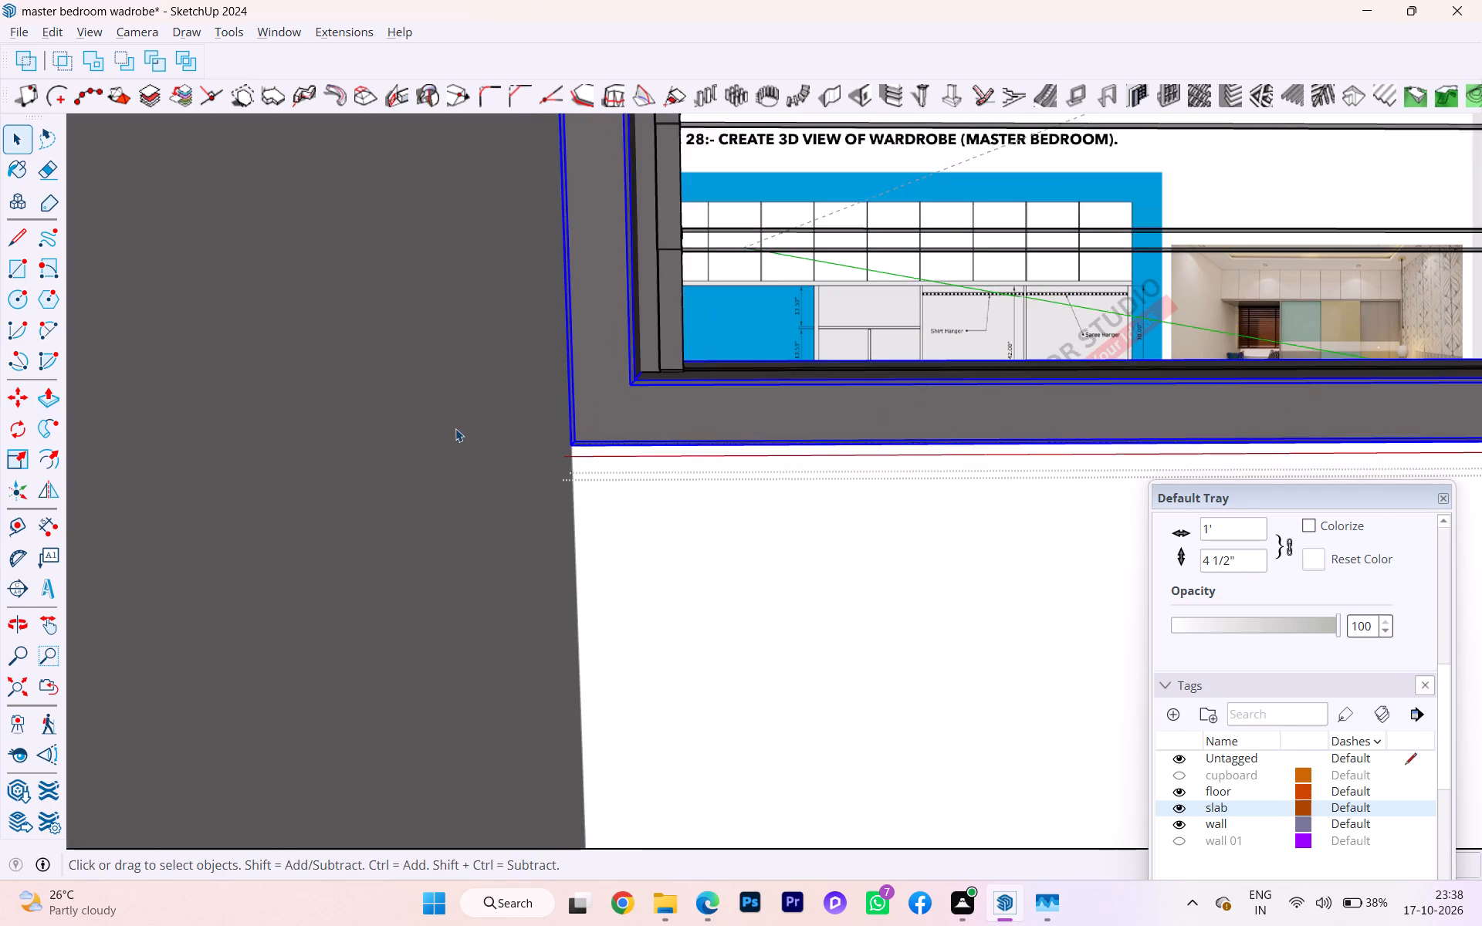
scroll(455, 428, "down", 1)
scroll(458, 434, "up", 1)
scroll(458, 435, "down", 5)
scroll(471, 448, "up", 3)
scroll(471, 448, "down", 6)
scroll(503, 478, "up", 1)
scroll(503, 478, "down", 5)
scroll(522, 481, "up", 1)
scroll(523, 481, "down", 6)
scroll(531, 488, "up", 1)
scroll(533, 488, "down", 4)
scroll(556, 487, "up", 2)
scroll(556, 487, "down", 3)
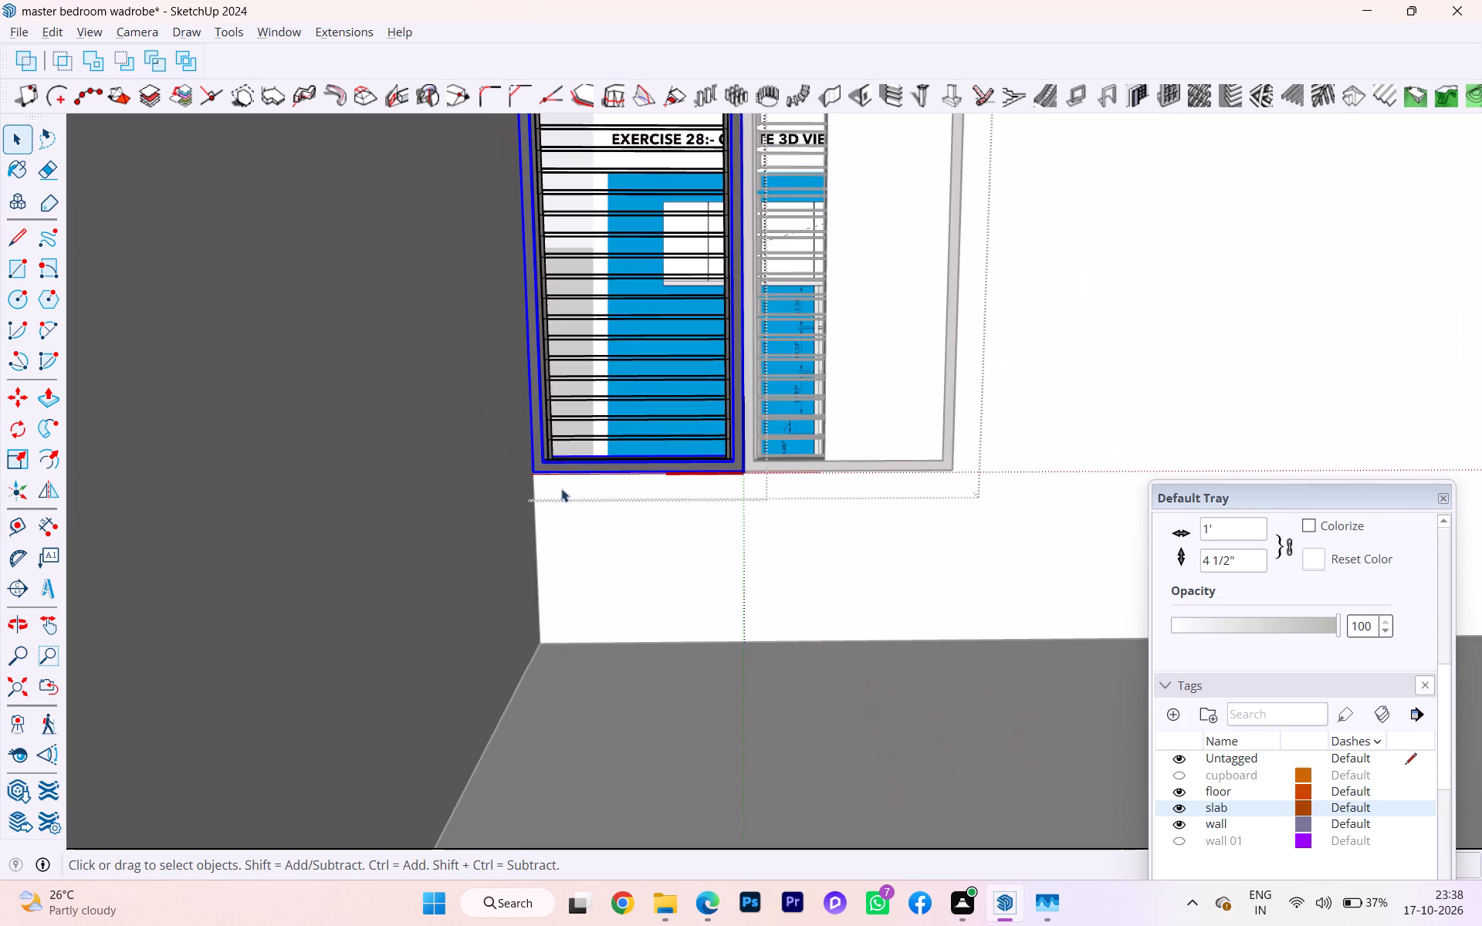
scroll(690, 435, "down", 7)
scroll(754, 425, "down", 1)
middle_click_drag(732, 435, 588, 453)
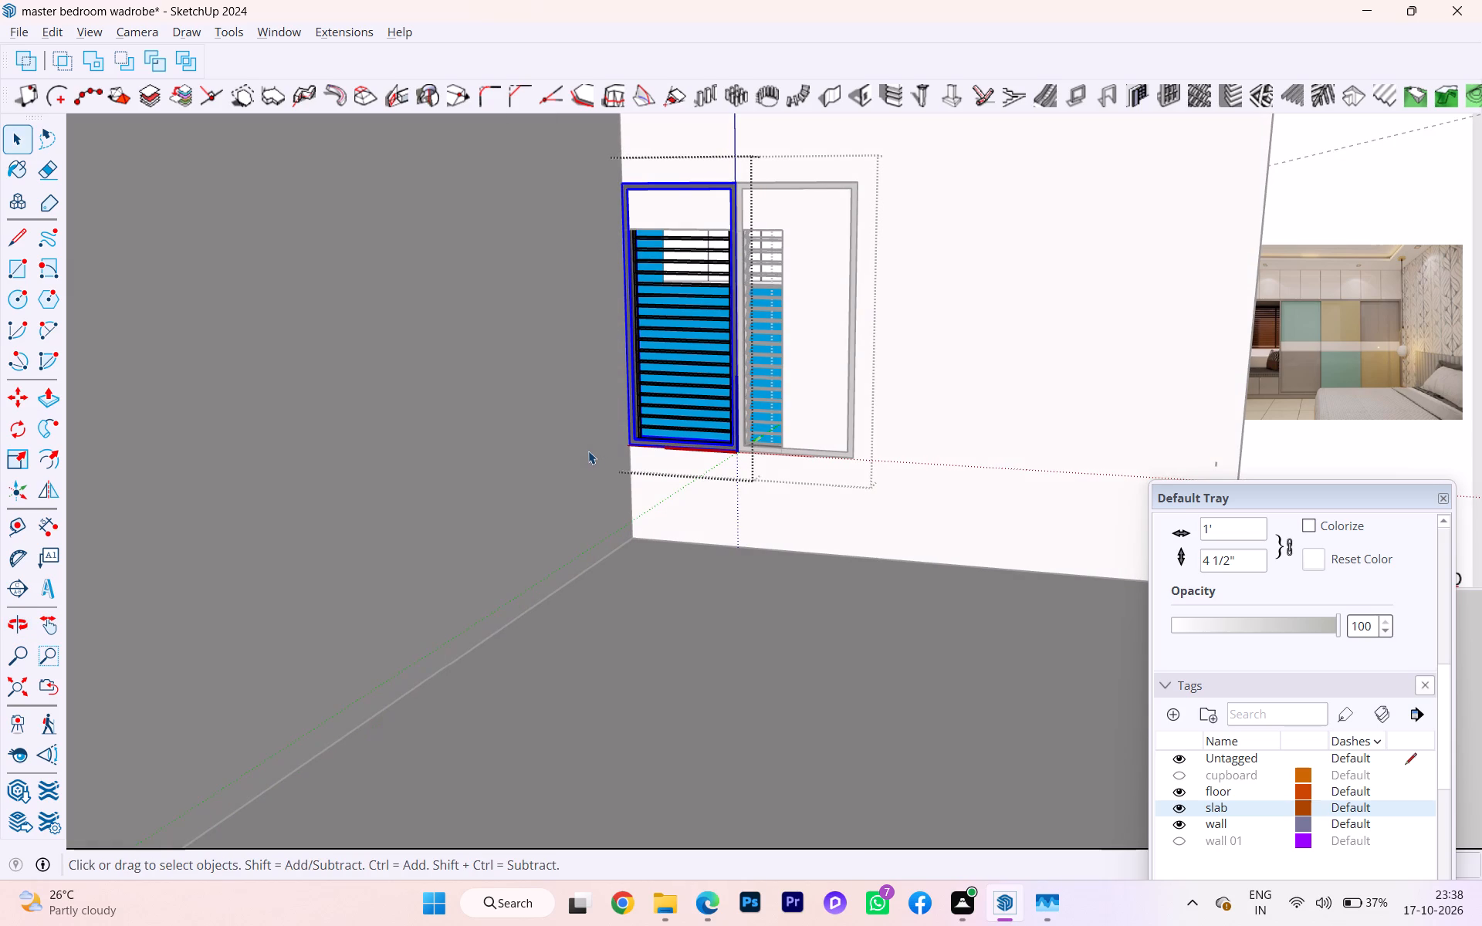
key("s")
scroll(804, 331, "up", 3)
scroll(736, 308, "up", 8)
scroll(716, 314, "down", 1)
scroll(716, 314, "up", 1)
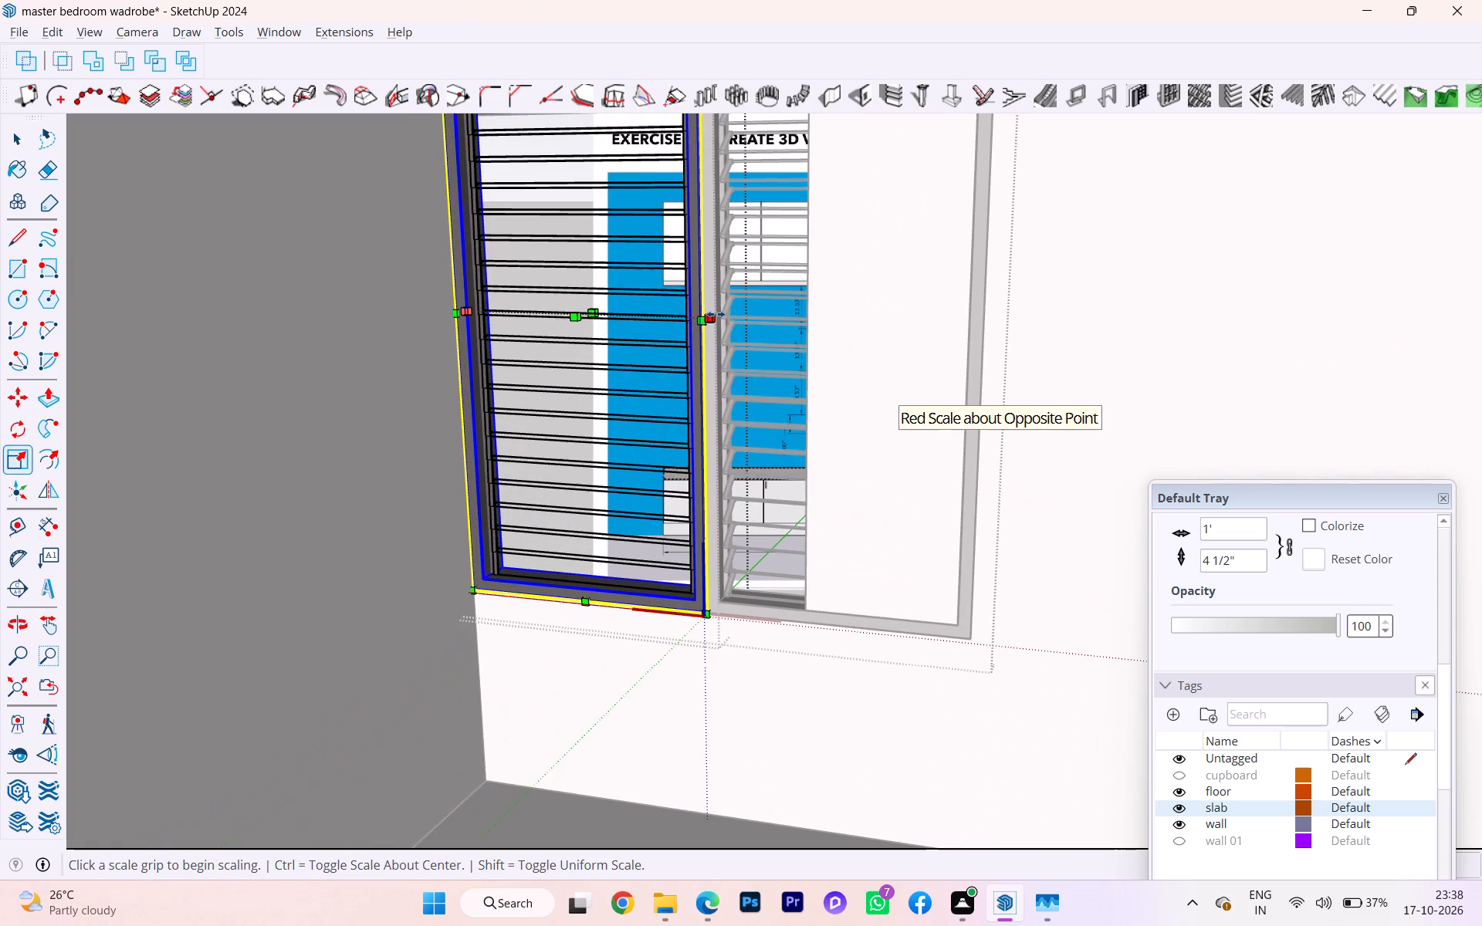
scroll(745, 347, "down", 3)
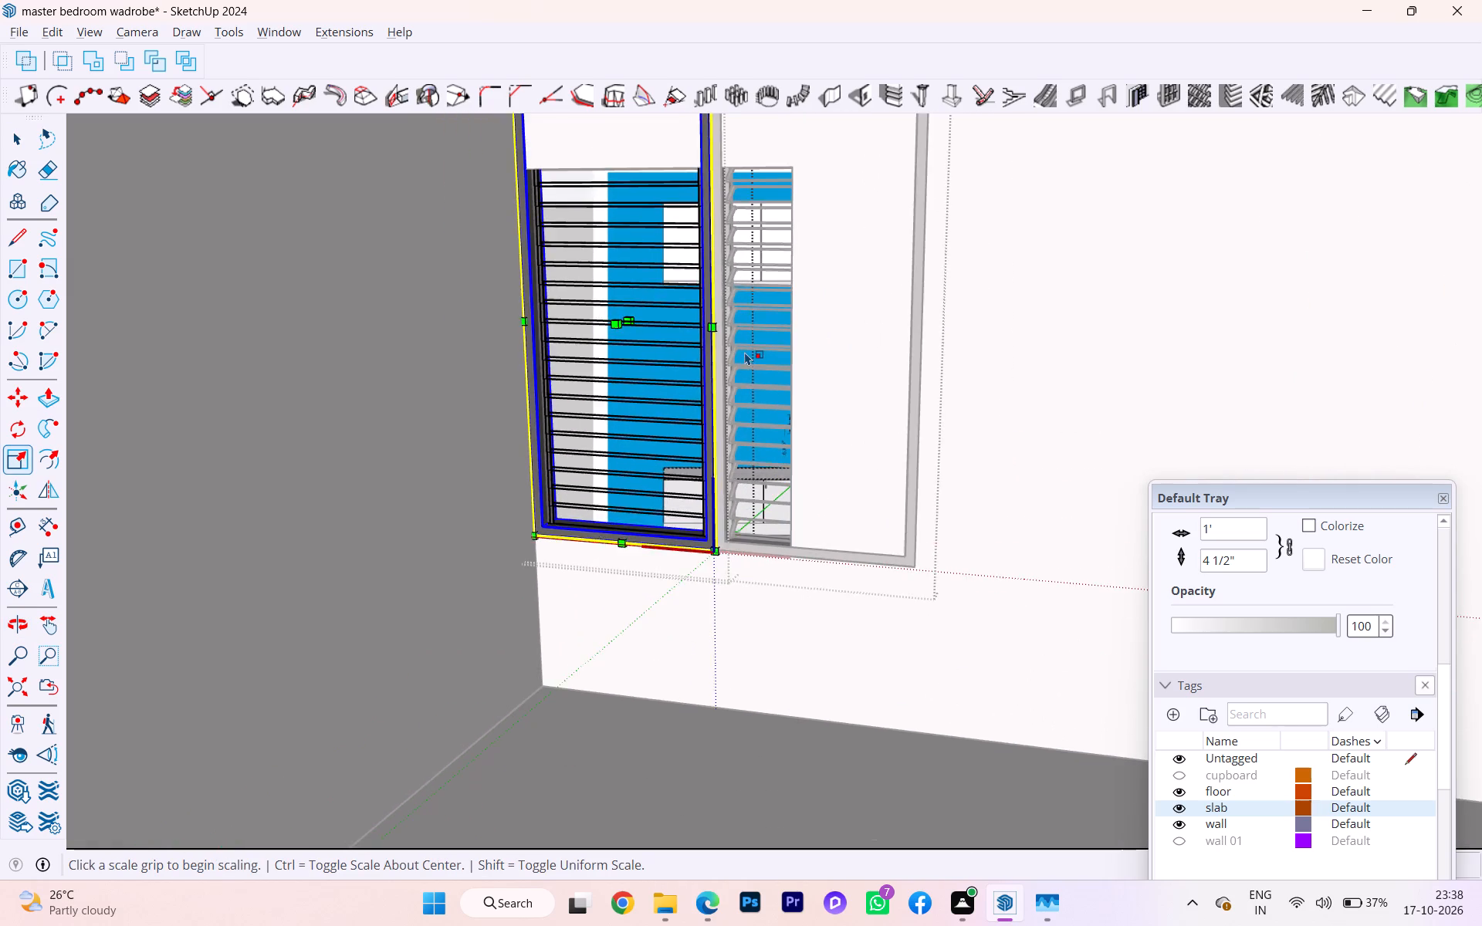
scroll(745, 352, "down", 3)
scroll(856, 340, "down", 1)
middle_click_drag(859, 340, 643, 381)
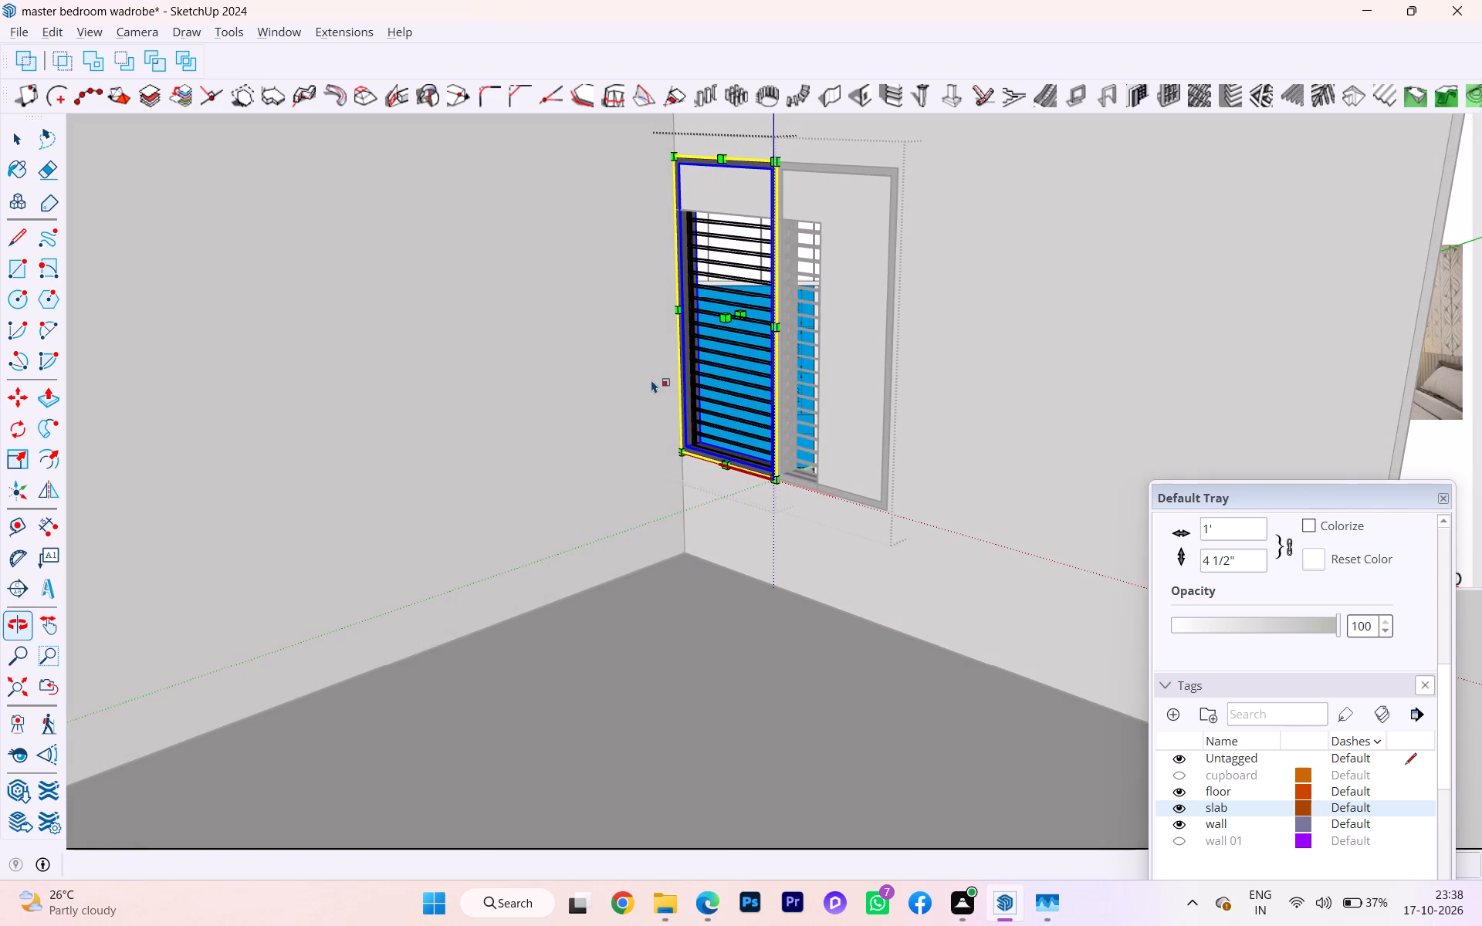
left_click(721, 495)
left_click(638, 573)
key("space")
Select both louvred panels and scale them together along the red axis to match the opening's width.
left_click(624, 640)
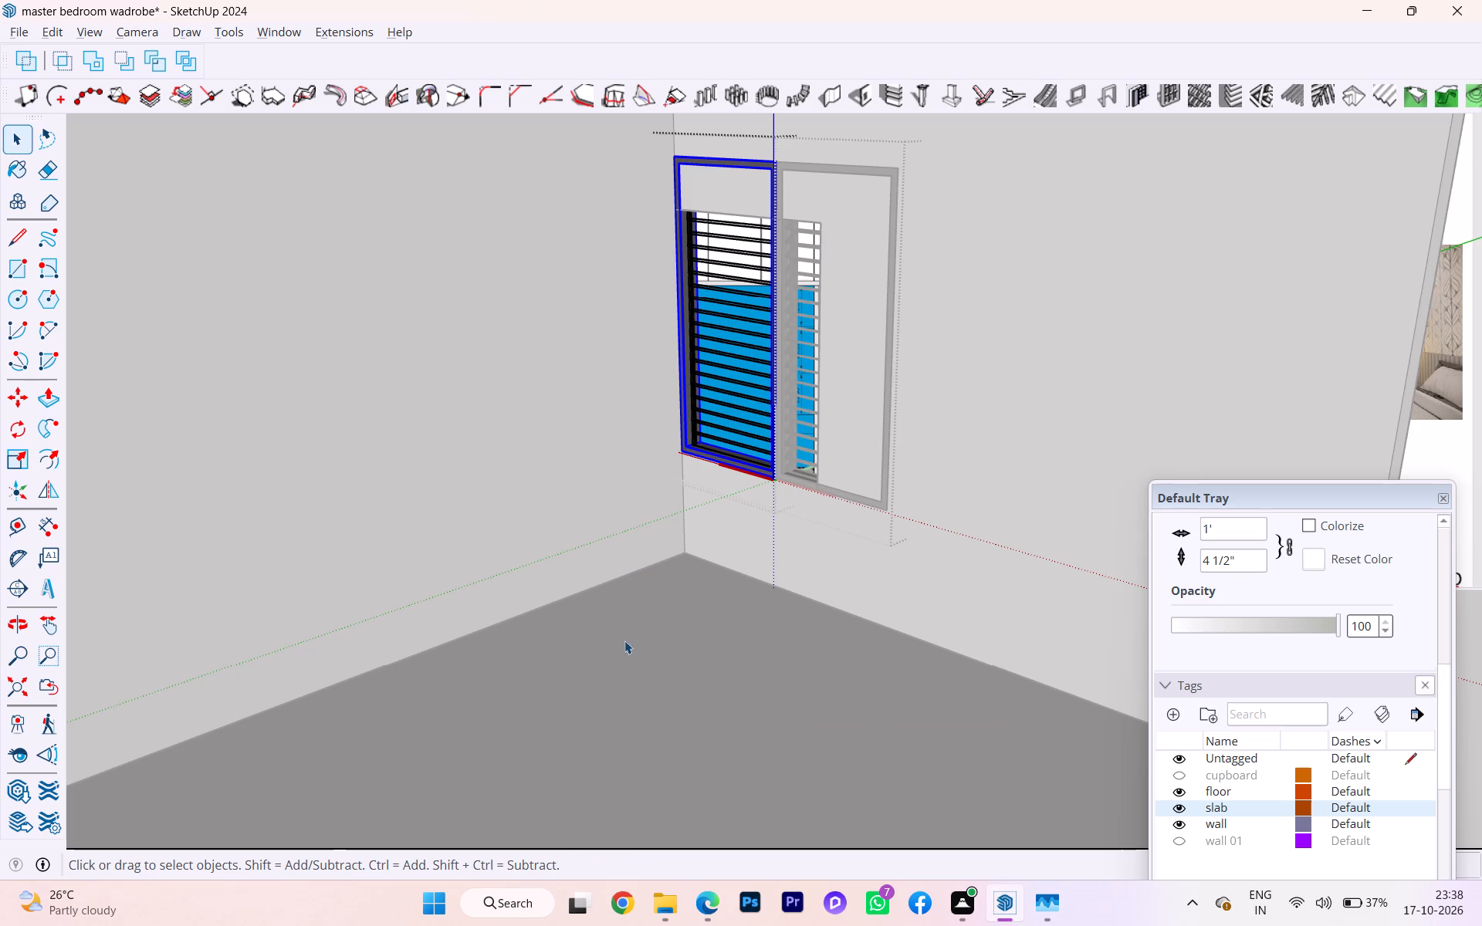
left_click(802, 411)
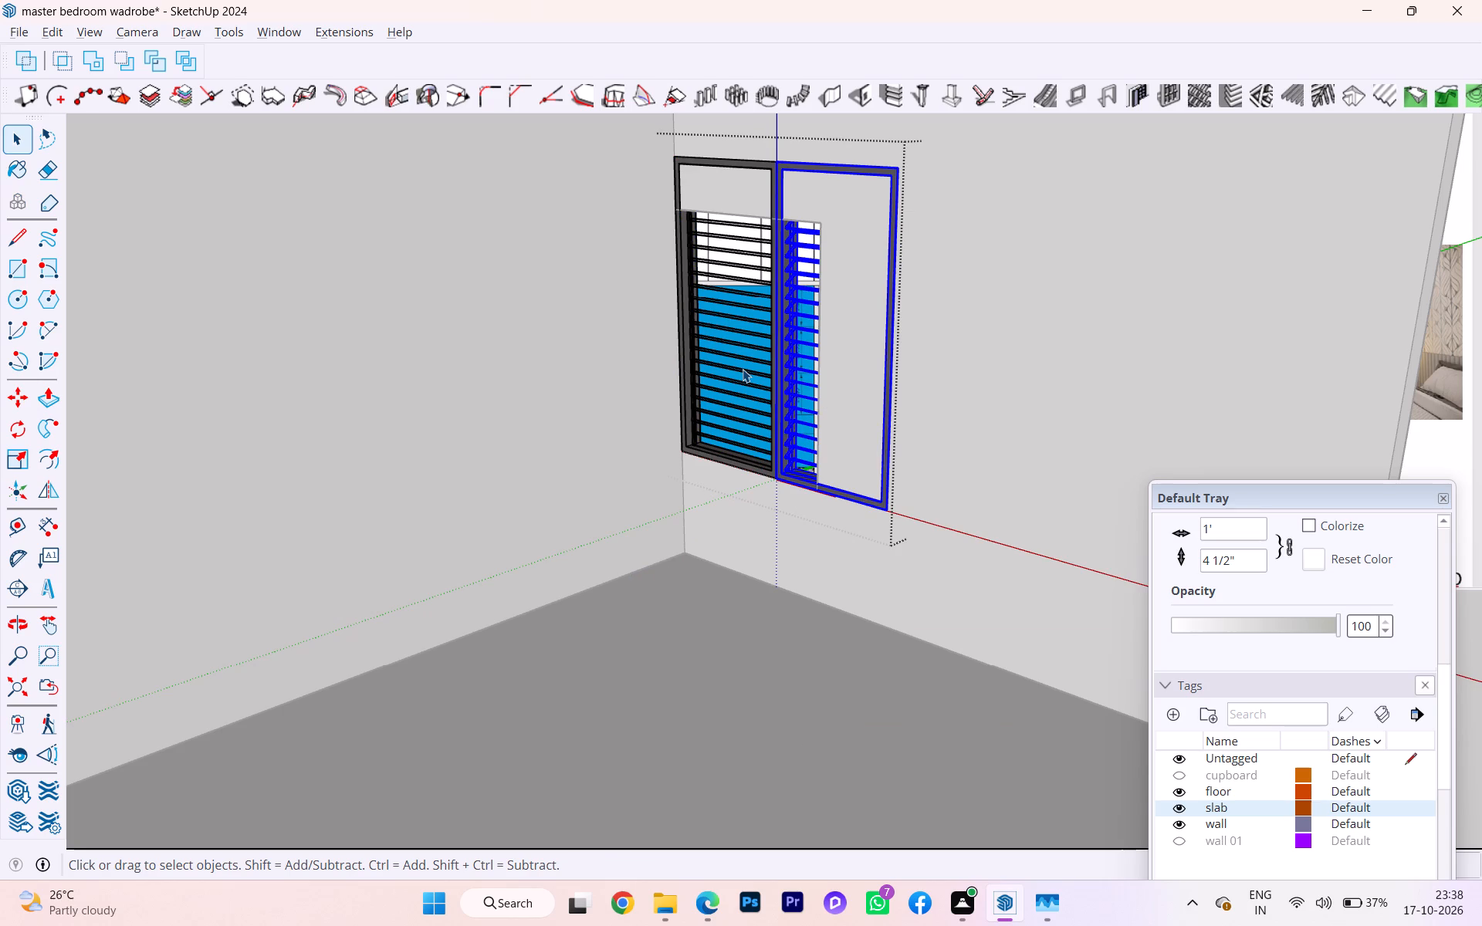
left_click(743, 369)
left_click(791, 364, "ctrl")
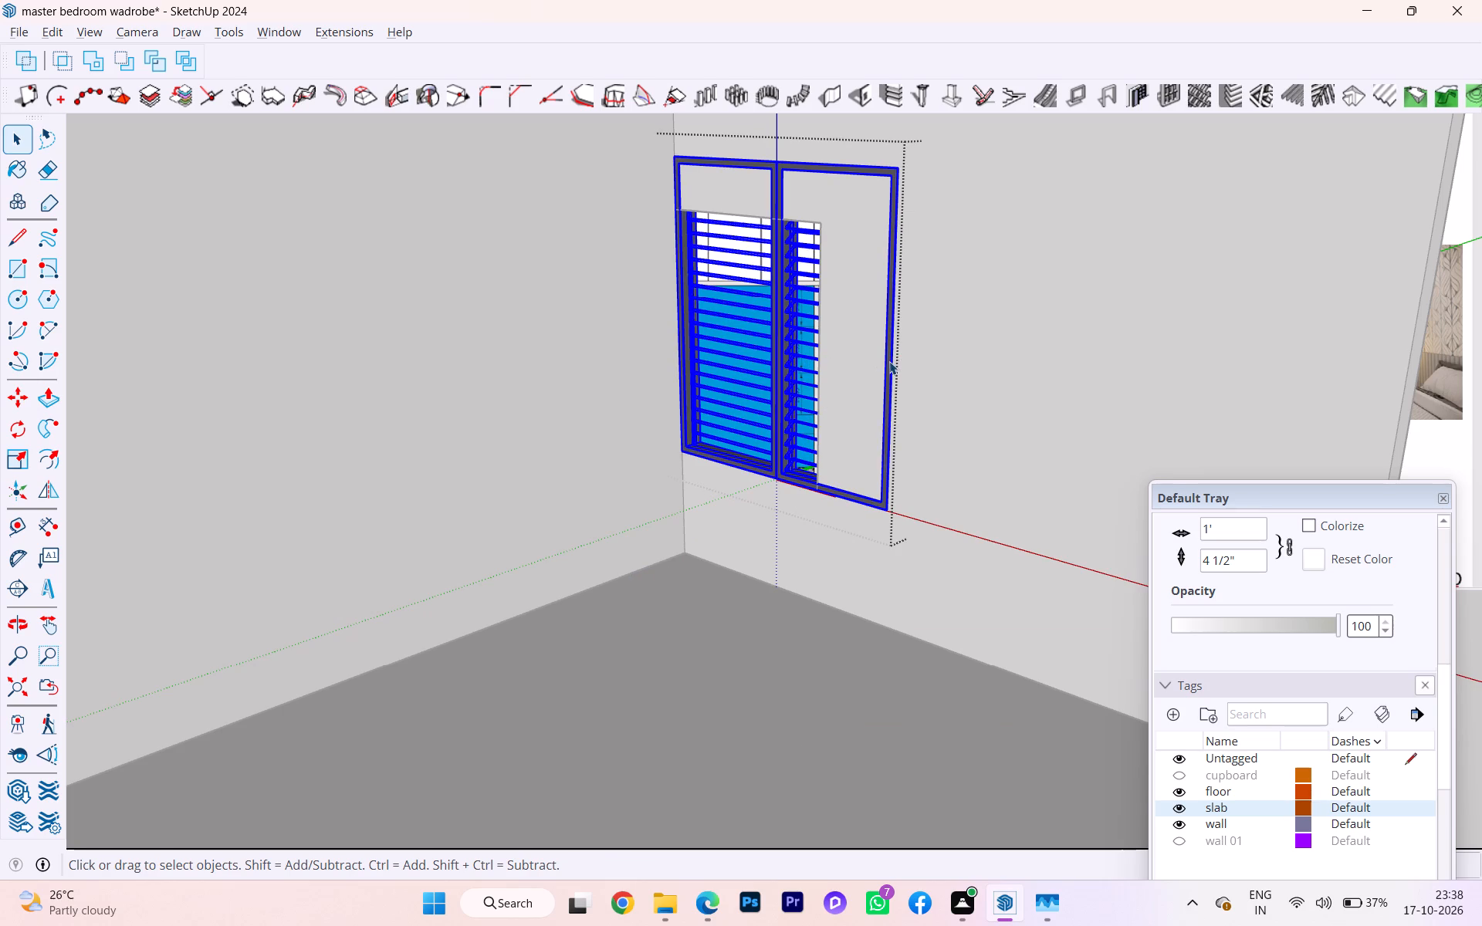
key("s")
scroll(901, 344, "up", 7)
scroll(901, 344, "down", 2)
scroll(901, 344, "up", 6)
scroll(894, 365, "down", 5)
scroll(894, 365, "up", 5)
scroll(895, 356, "down", 2)
scroll(895, 356, "up", 4)
scroll(884, 330, "down", 1)
scroll(883, 330, "up", 1)
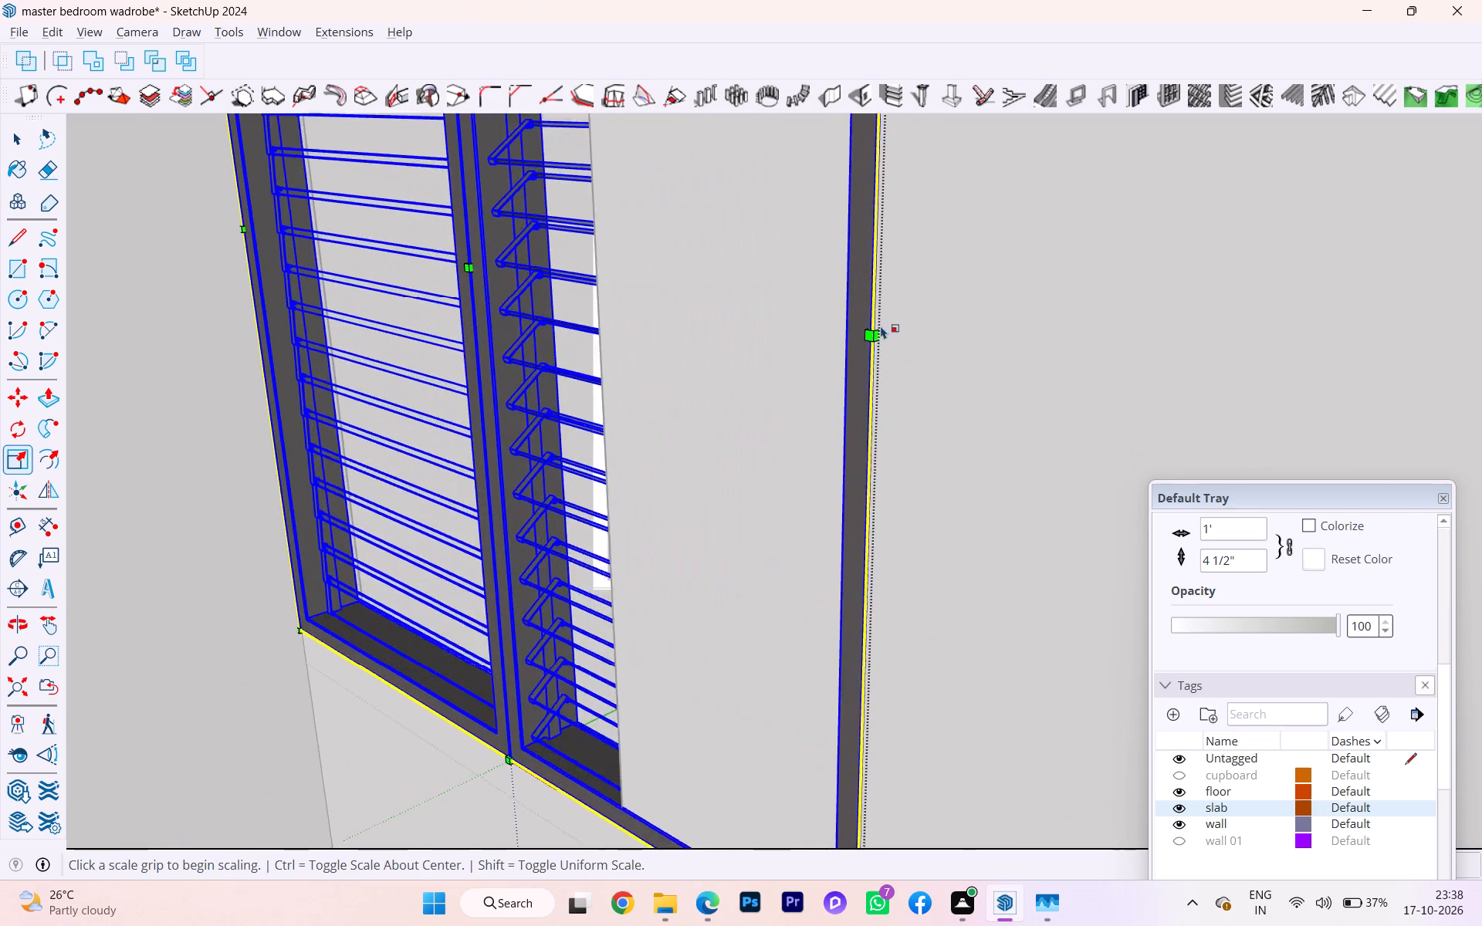
scroll(881, 326, "up", 7)
scroll(842, 350, "down", 1)
middle_click_drag(835, 353, 653, 402)
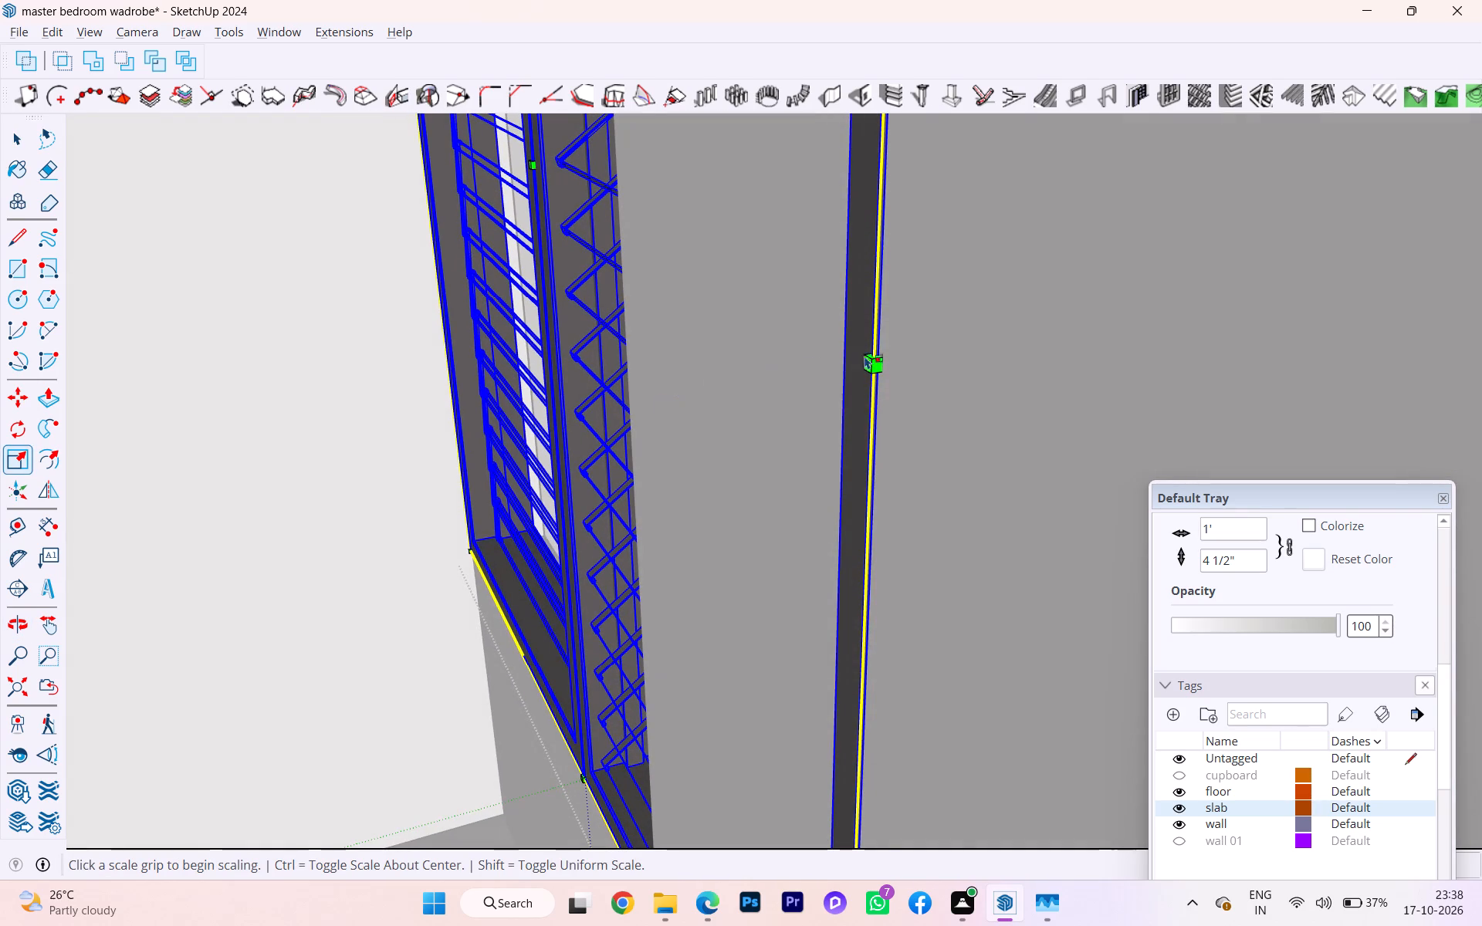
key("k")
scroll(871, 355, "up", 2)
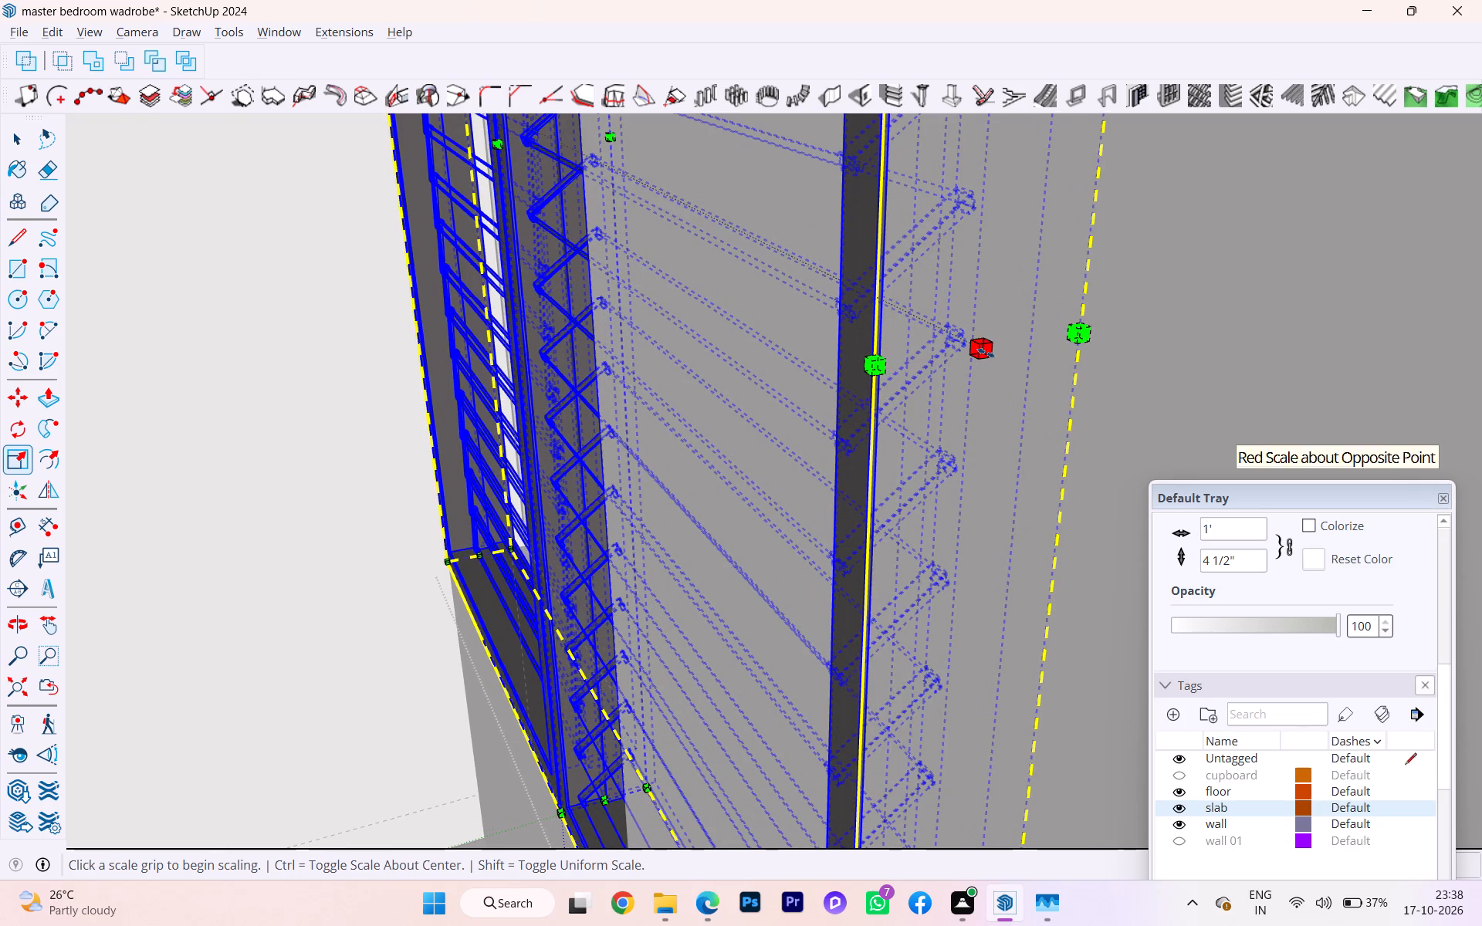
left_click(986, 353)
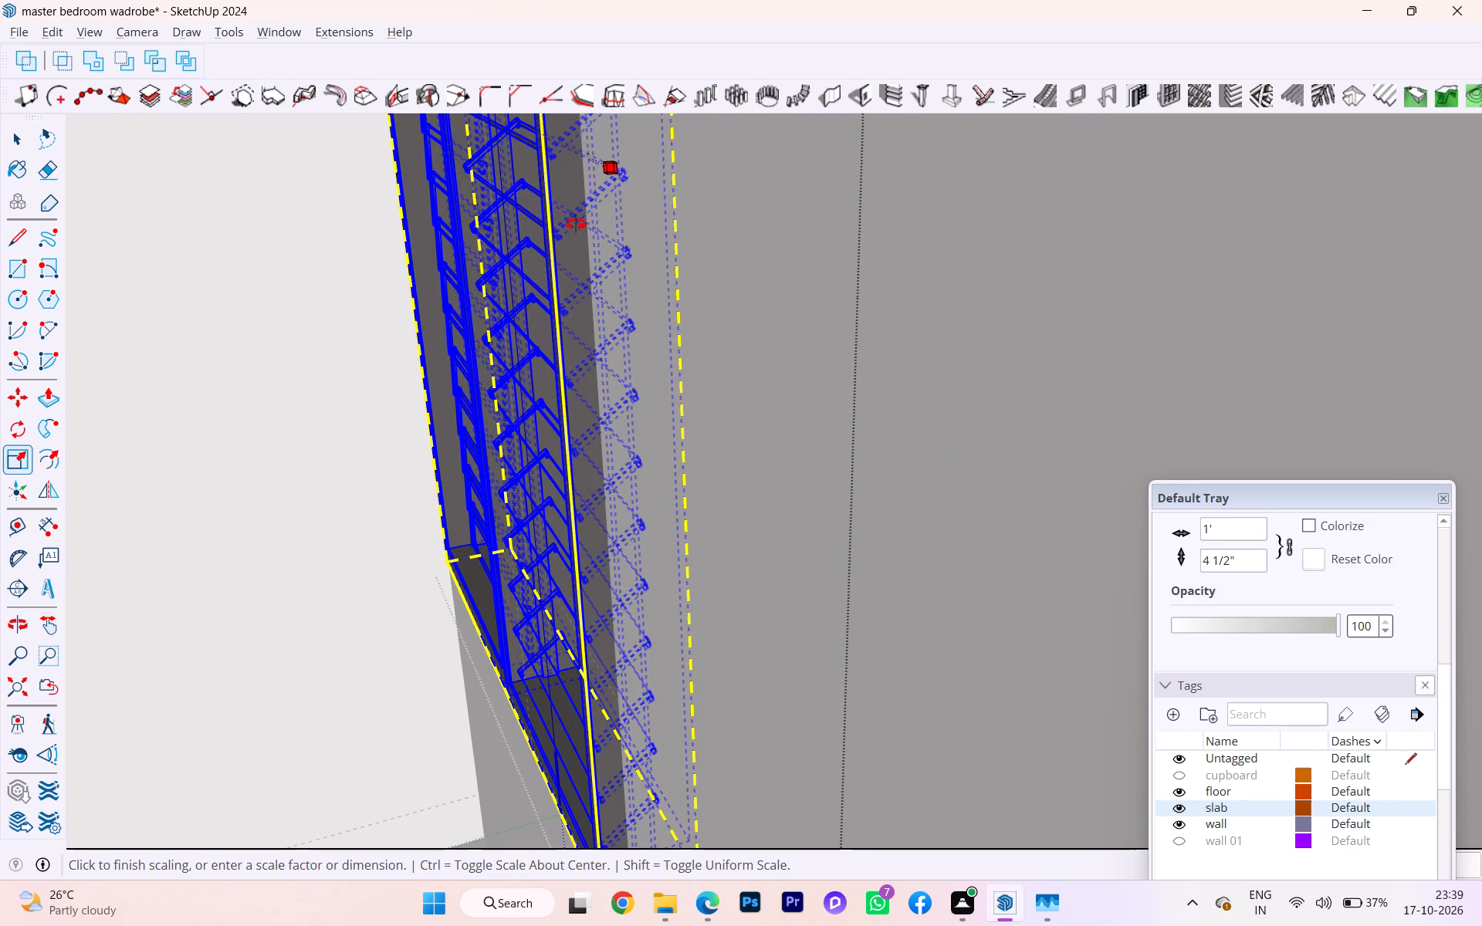
middle_click_drag(576, 224, 884, 199)
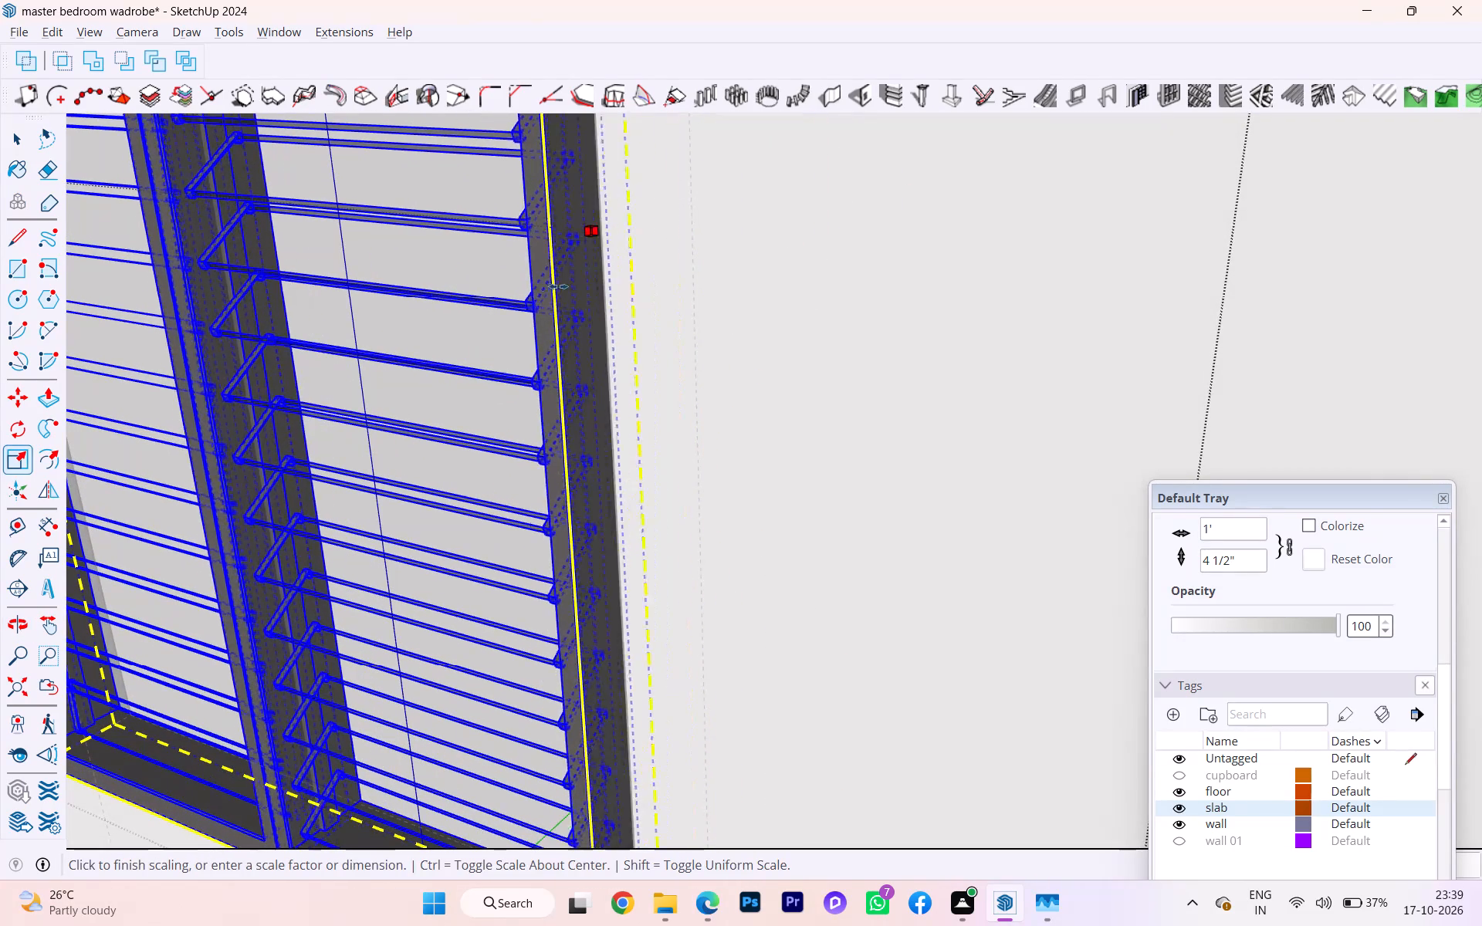
left_click(587, 265)
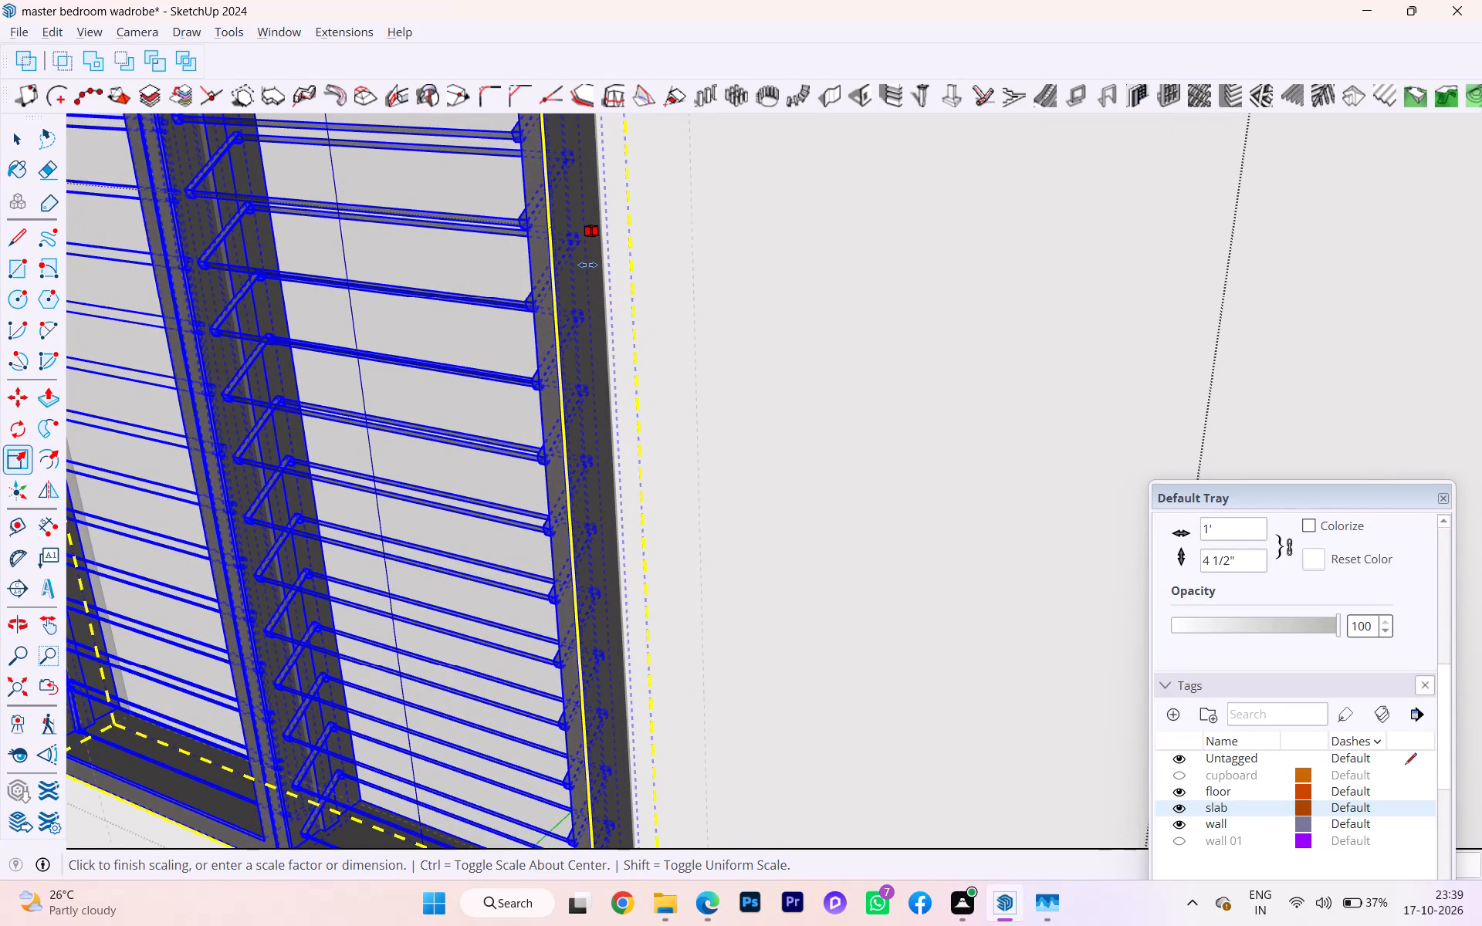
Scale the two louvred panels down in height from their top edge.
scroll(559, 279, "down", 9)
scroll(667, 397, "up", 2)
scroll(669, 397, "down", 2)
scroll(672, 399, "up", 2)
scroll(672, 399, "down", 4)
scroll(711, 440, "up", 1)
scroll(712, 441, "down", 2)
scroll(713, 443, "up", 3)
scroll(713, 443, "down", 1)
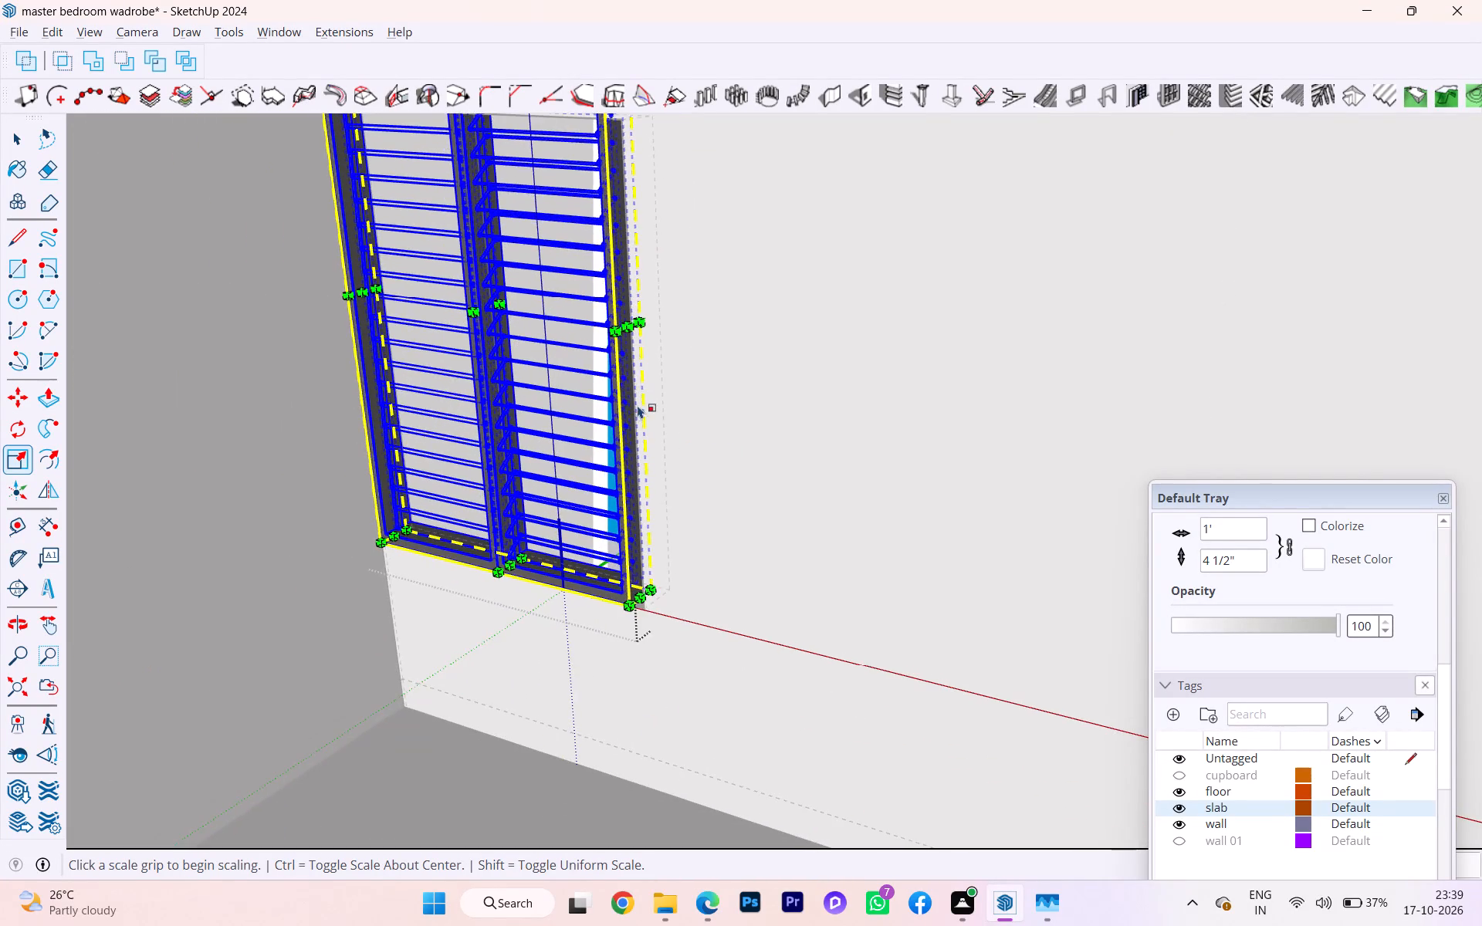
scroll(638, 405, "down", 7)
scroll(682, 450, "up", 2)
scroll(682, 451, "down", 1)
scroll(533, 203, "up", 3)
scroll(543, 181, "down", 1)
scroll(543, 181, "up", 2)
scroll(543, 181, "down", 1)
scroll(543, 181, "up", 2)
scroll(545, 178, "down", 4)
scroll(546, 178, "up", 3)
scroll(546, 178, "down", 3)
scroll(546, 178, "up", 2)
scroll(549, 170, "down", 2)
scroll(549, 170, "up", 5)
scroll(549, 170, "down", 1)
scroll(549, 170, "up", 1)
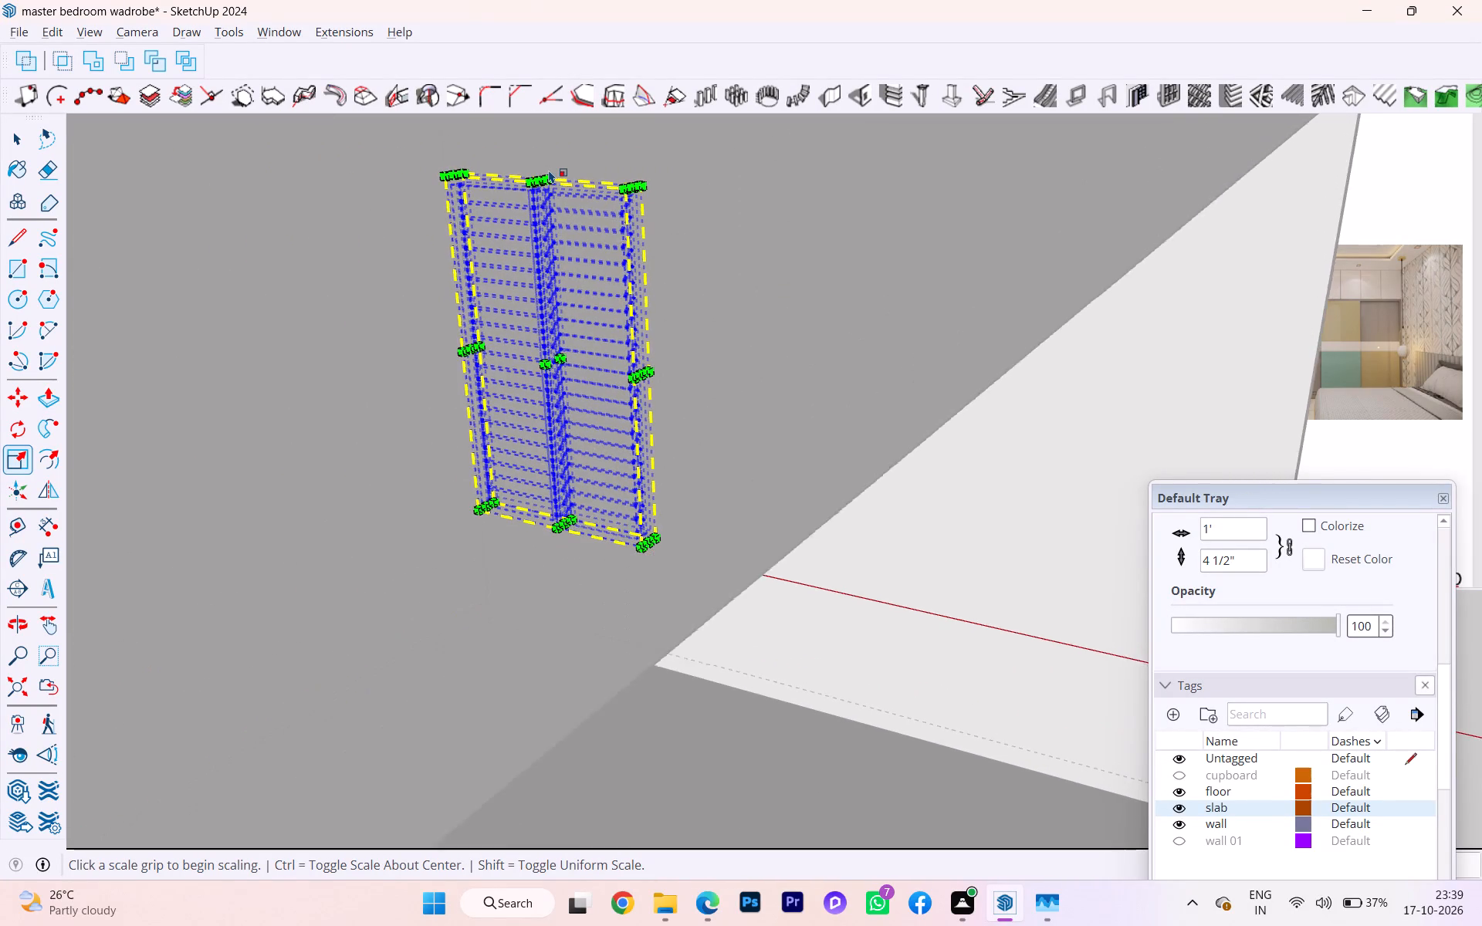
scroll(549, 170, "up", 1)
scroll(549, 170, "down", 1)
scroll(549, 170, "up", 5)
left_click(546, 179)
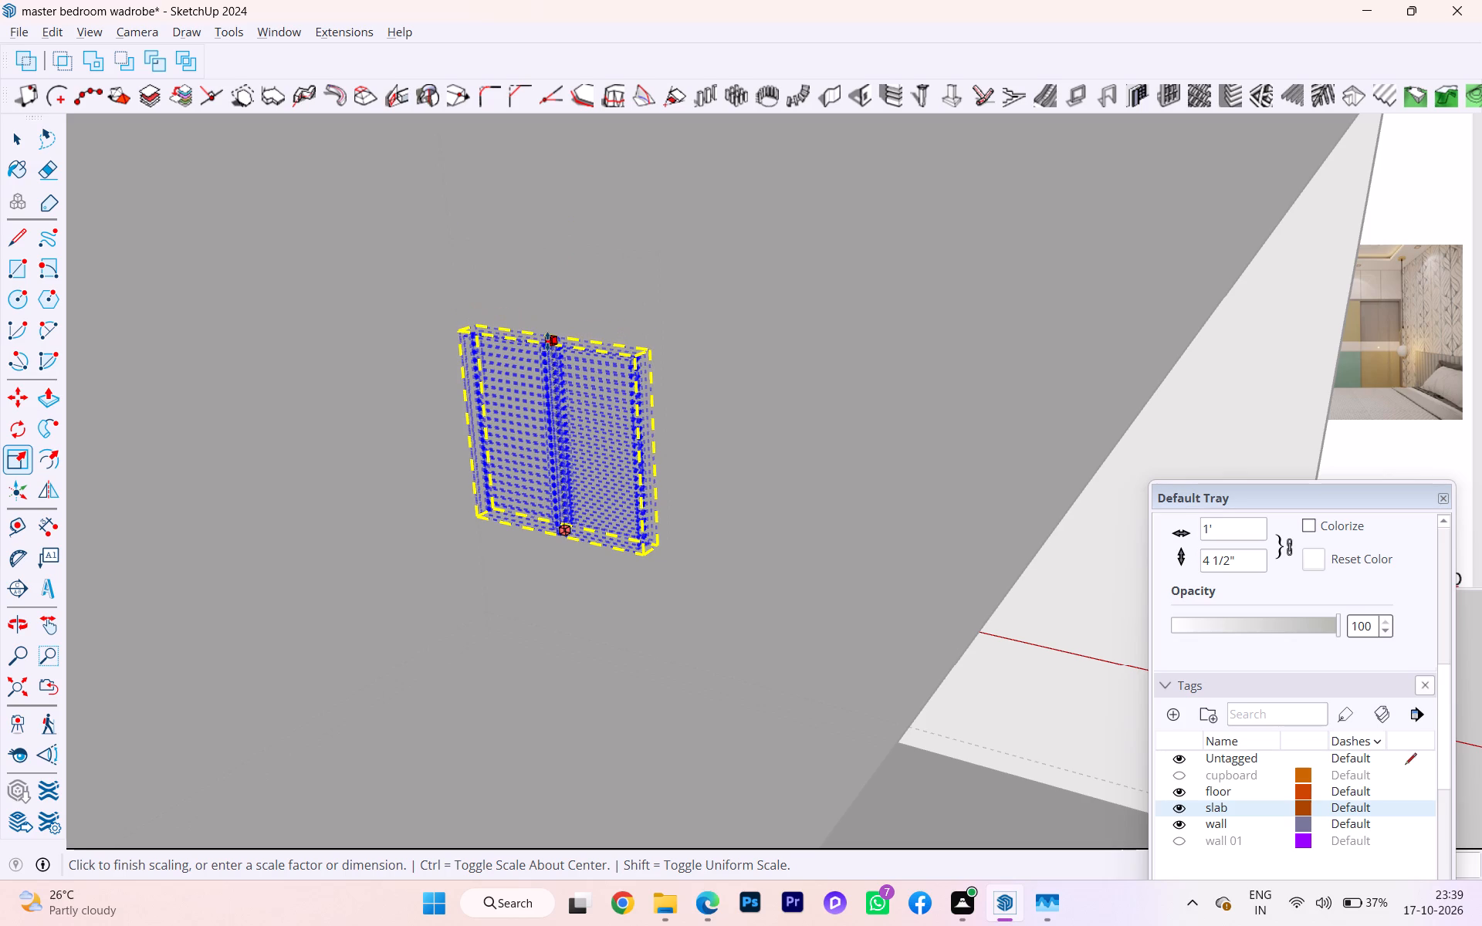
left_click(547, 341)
Scale both louvred panels in height so their top edge meets the upper edge of the back wall's opening.
middle_click_drag(776, 419, 663, 149)
scroll(539, 170, "down", 3)
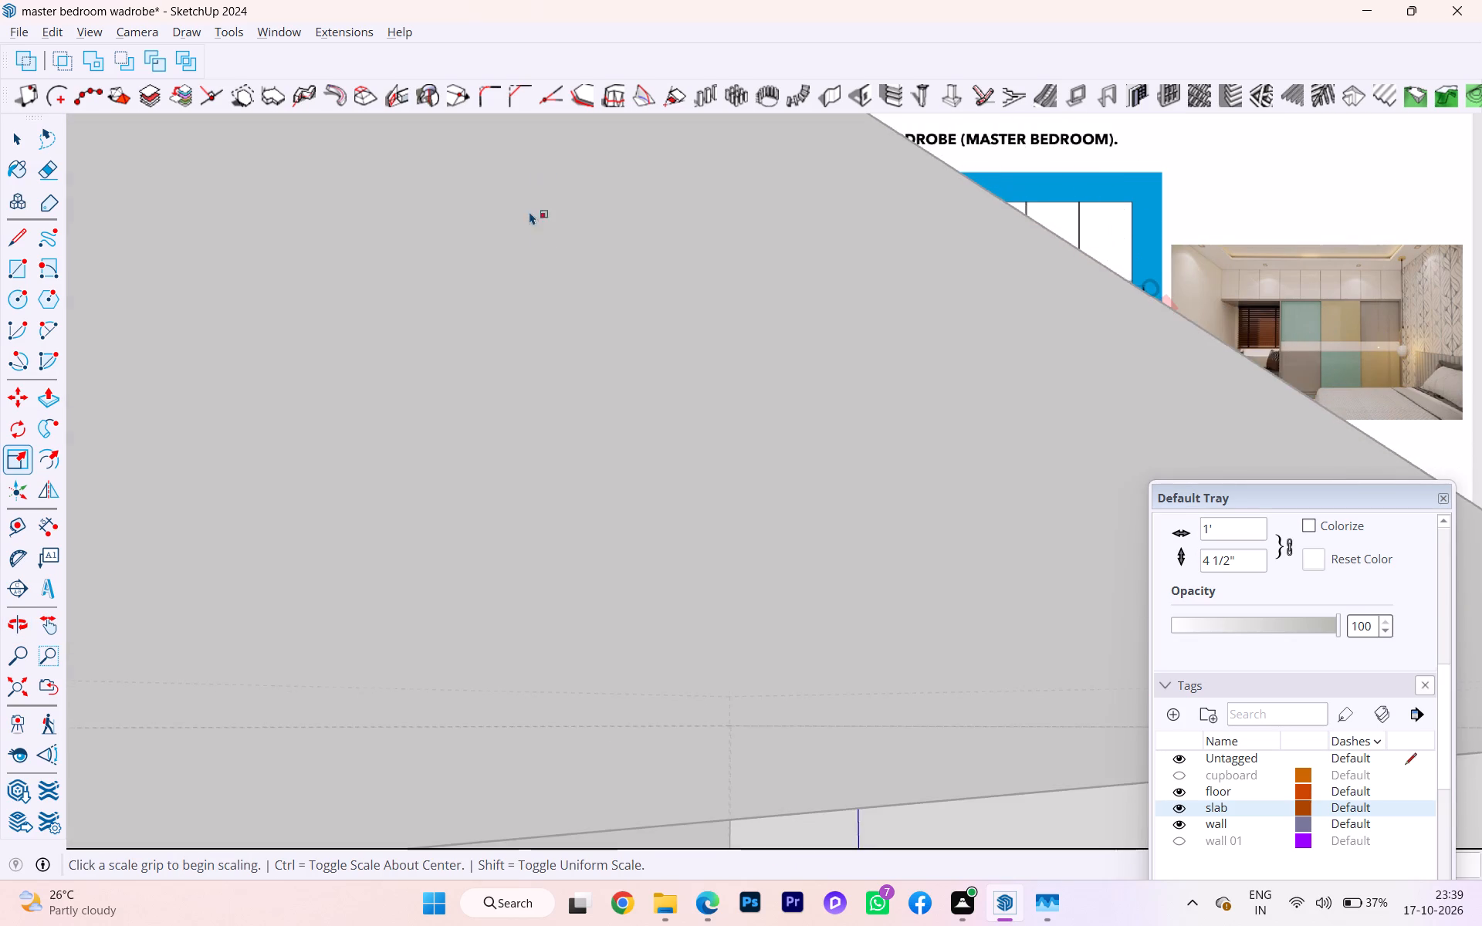
scroll(530, 211, "down", 8)
scroll(588, 539, "down", 1)
scroll(584, 529, "up", 1)
scroll(579, 500, "down", 1)
scroll(632, 348, "down", 2)
scroll(632, 348, "up", 5)
scroll(609, 343, "down", 6)
scroll(605, 345, "up", 1)
scroll(601, 349, "down", 3)
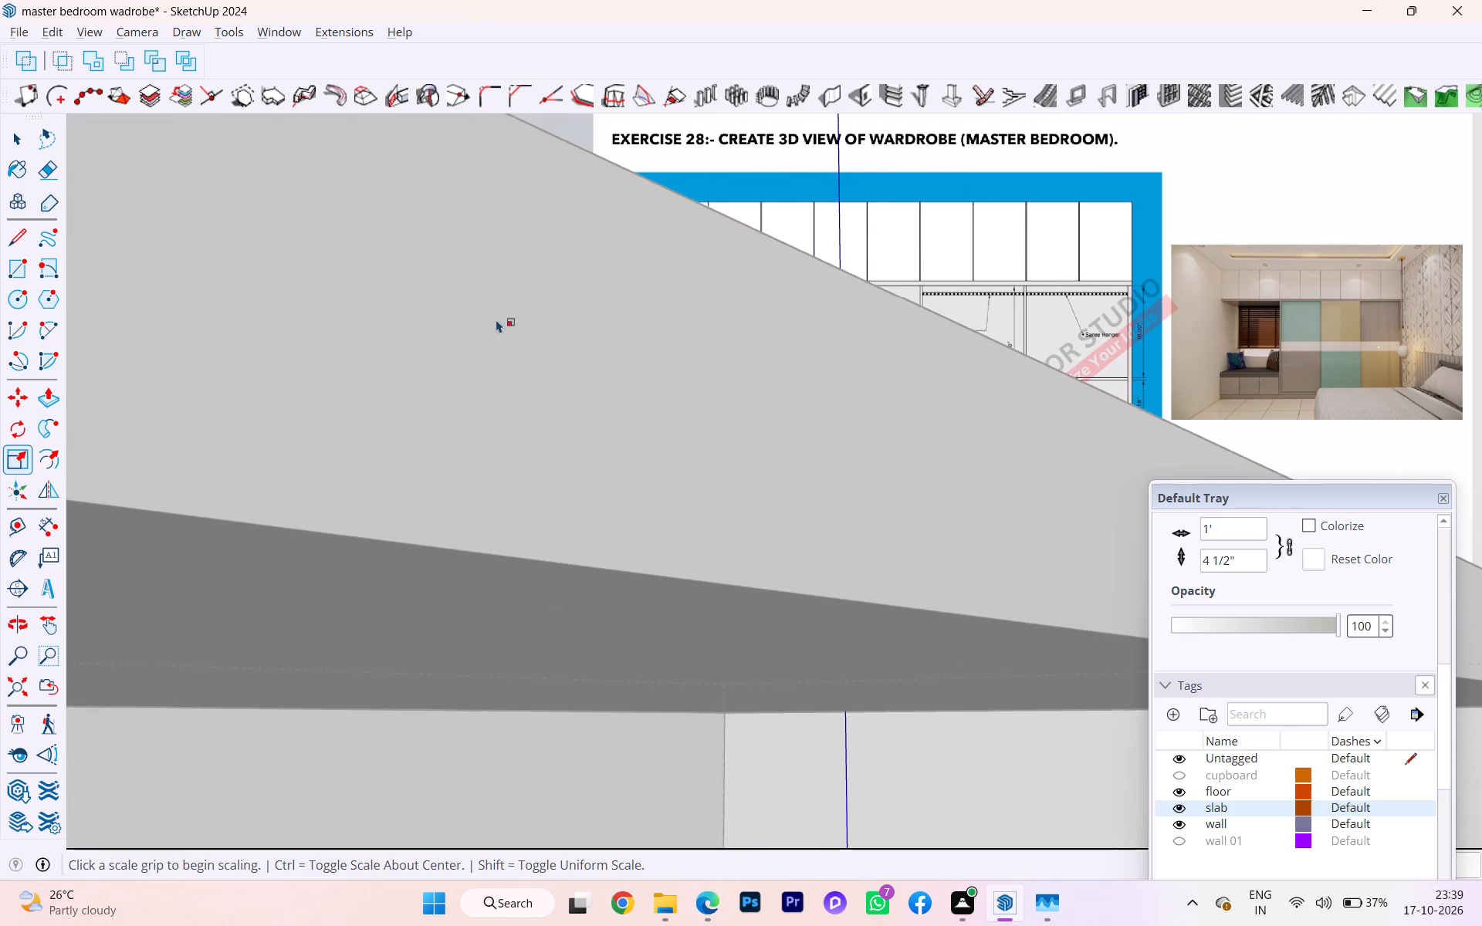
scroll(496, 319, "down", 3)
scroll(501, 583, "down", 5)
scroll(501, 583, "up", 2)
scroll(501, 583, "down", 1)
scroll(414, 546, "down", 2)
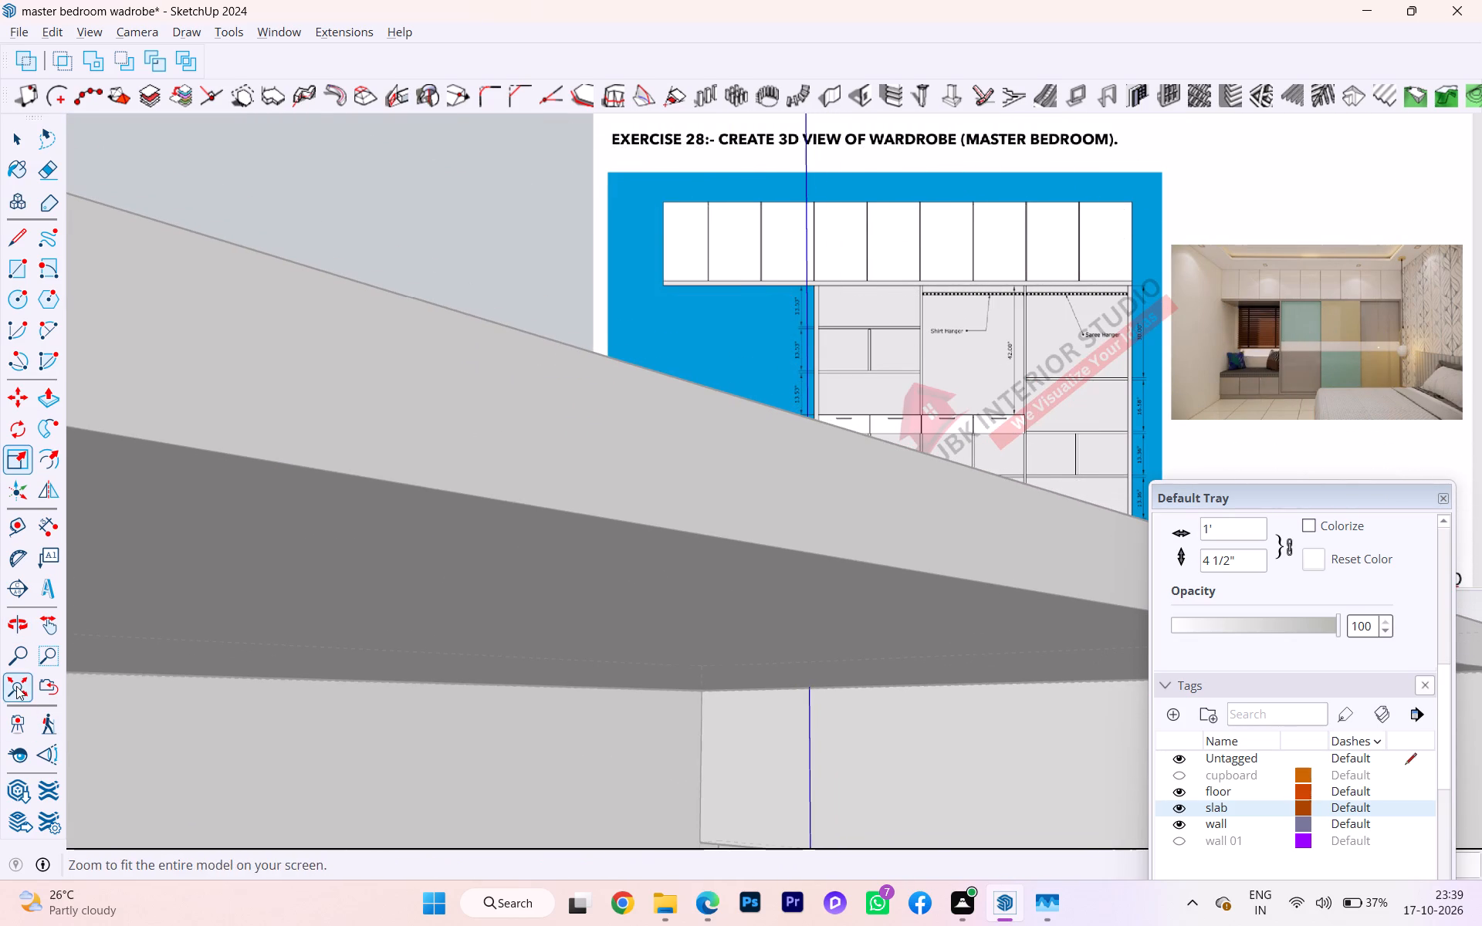
left_click(16, 686)
scroll(841, 563, "up", 2)
scroll(860, 563, "down", 2)
scroll(863, 563, "up", 4)
scroll(942, 582, "down", 4)
scroll(942, 582, "up", 7)
middle_click_drag(947, 606, 946, 683)
scroll(947, 607, "down", 1)
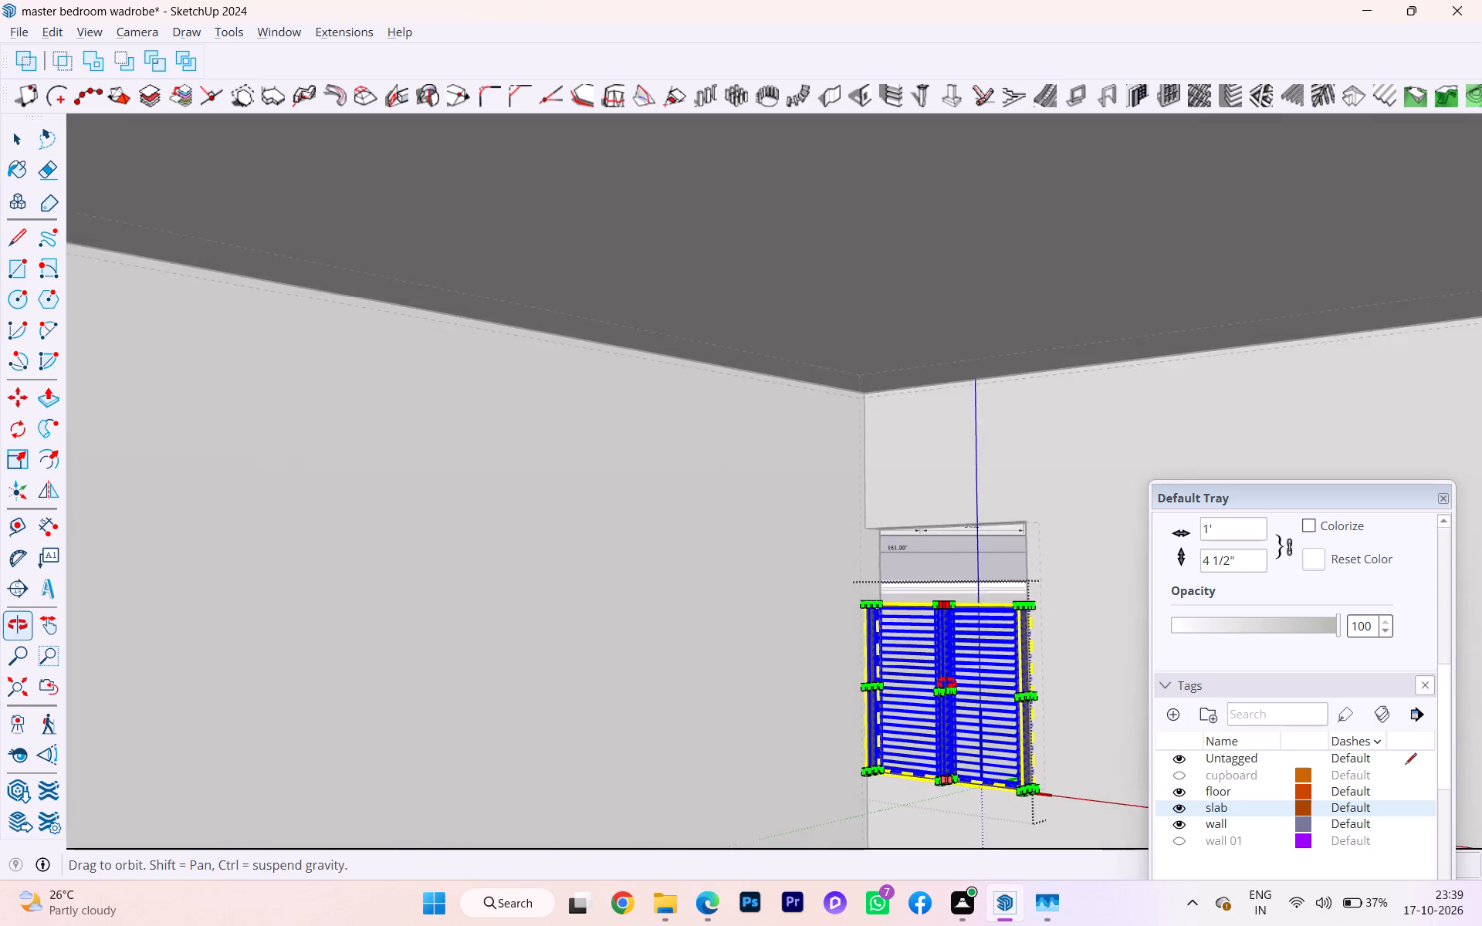
middle_click_drag(946, 683, 935, 742)
scroll(949, 647, "up", 2)
scroll(950, 639, "down", 1)
scroll(951, 637, "up", 3)
scroll(949, 606, "down", 3)
scroll(949, 606, "up", 5)
scroll(949, 593, "down", 1)
scroll(949, 592, "up", 2)
scroll(948, 569, "down", 2)
scroll(948, 569, "up", 11)
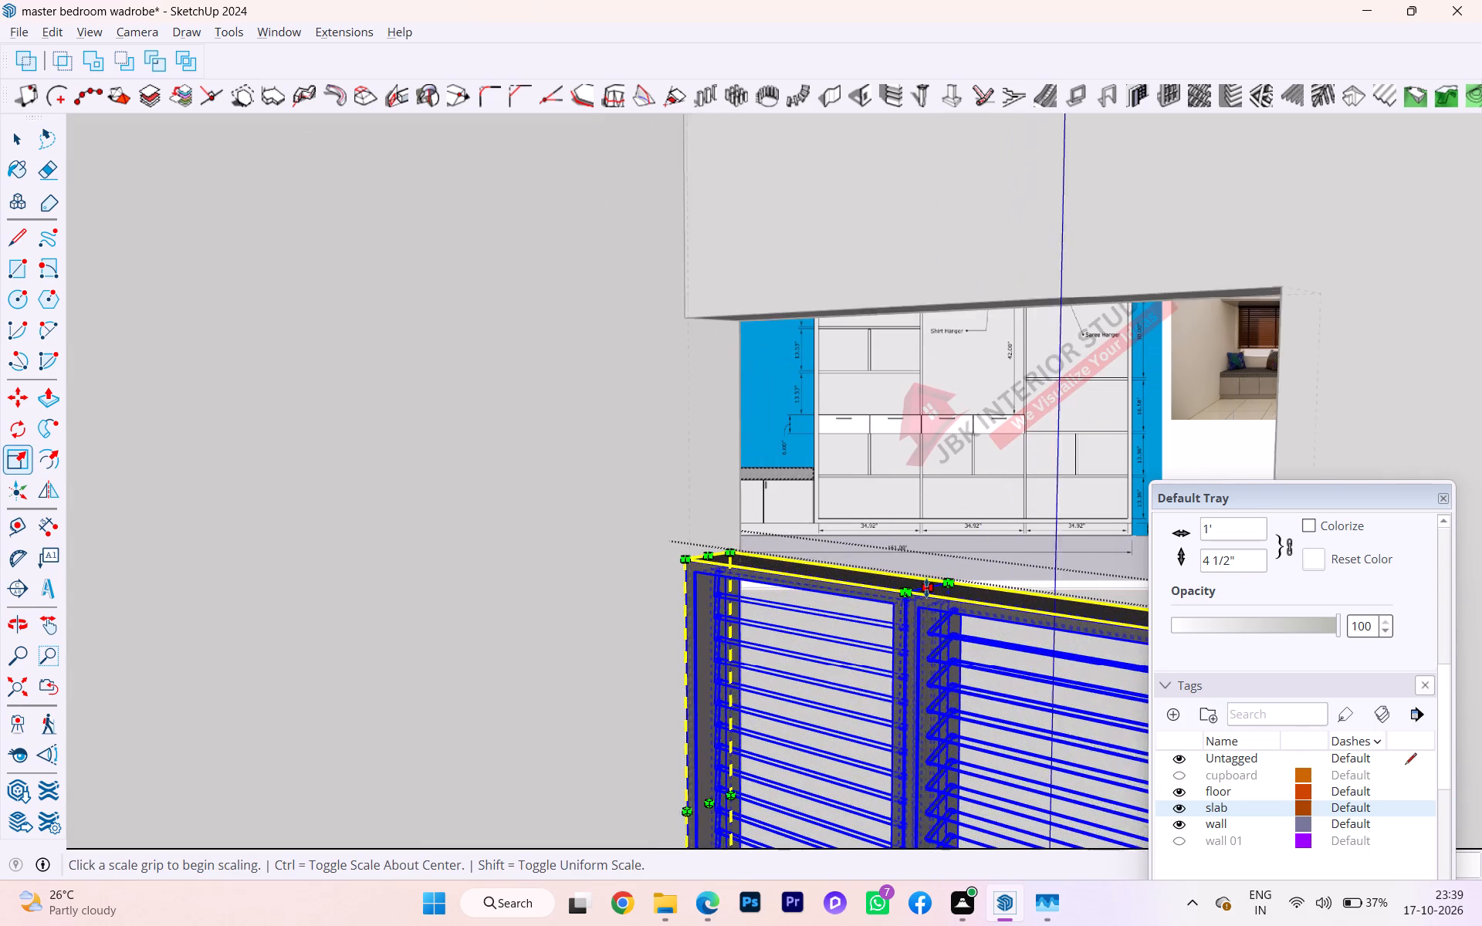
scroll(926, 588, "up", 2)
left_click(926, 588)
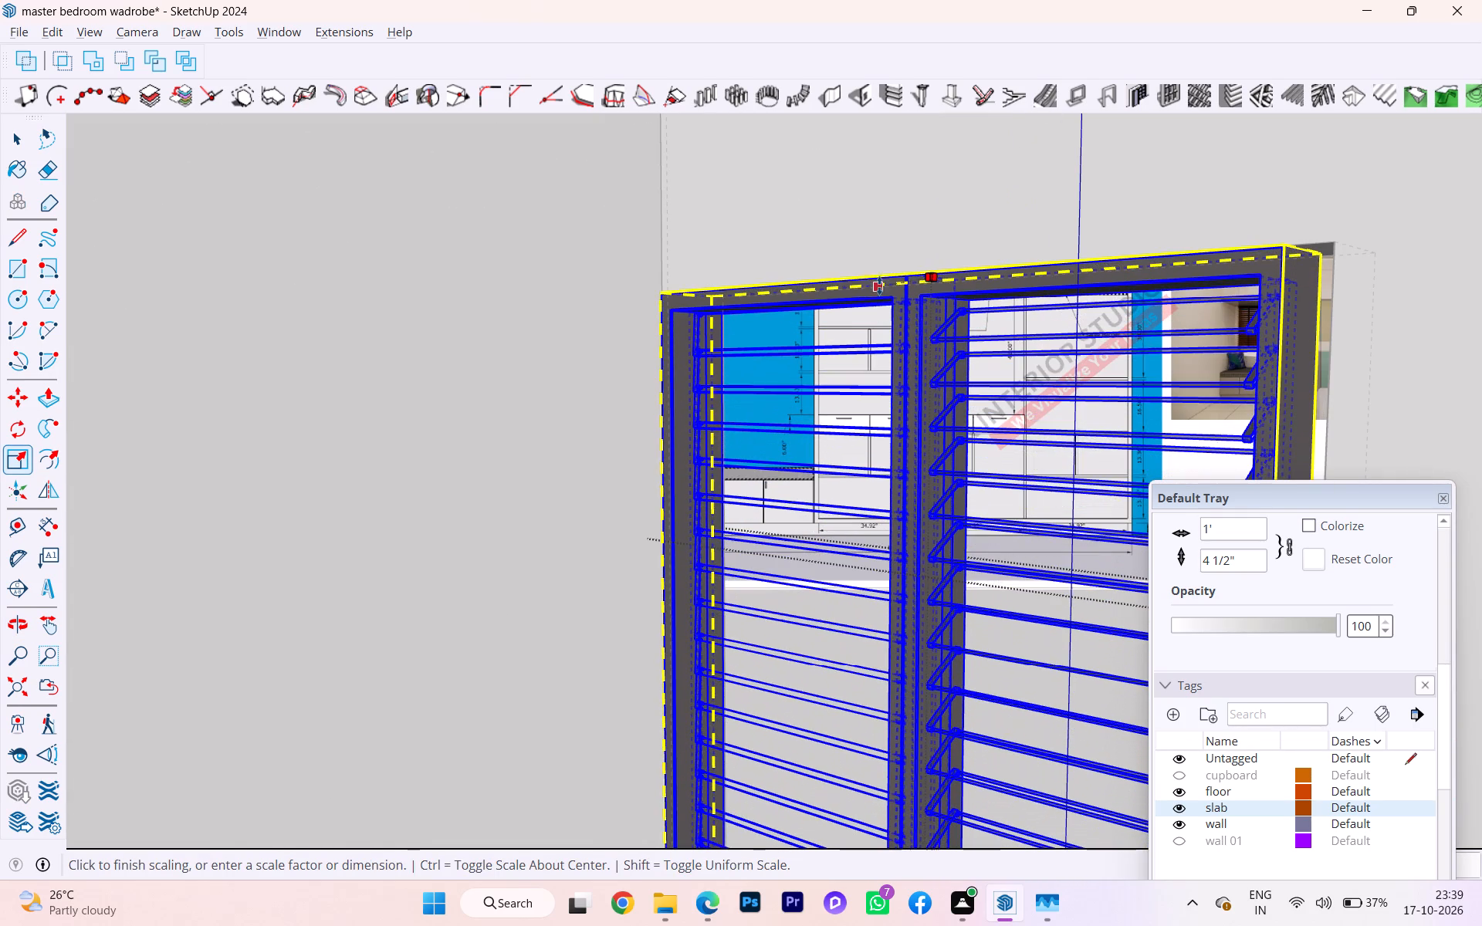
left_click(878, 282)
key("space")
scroll(567, 397, "down", 3)
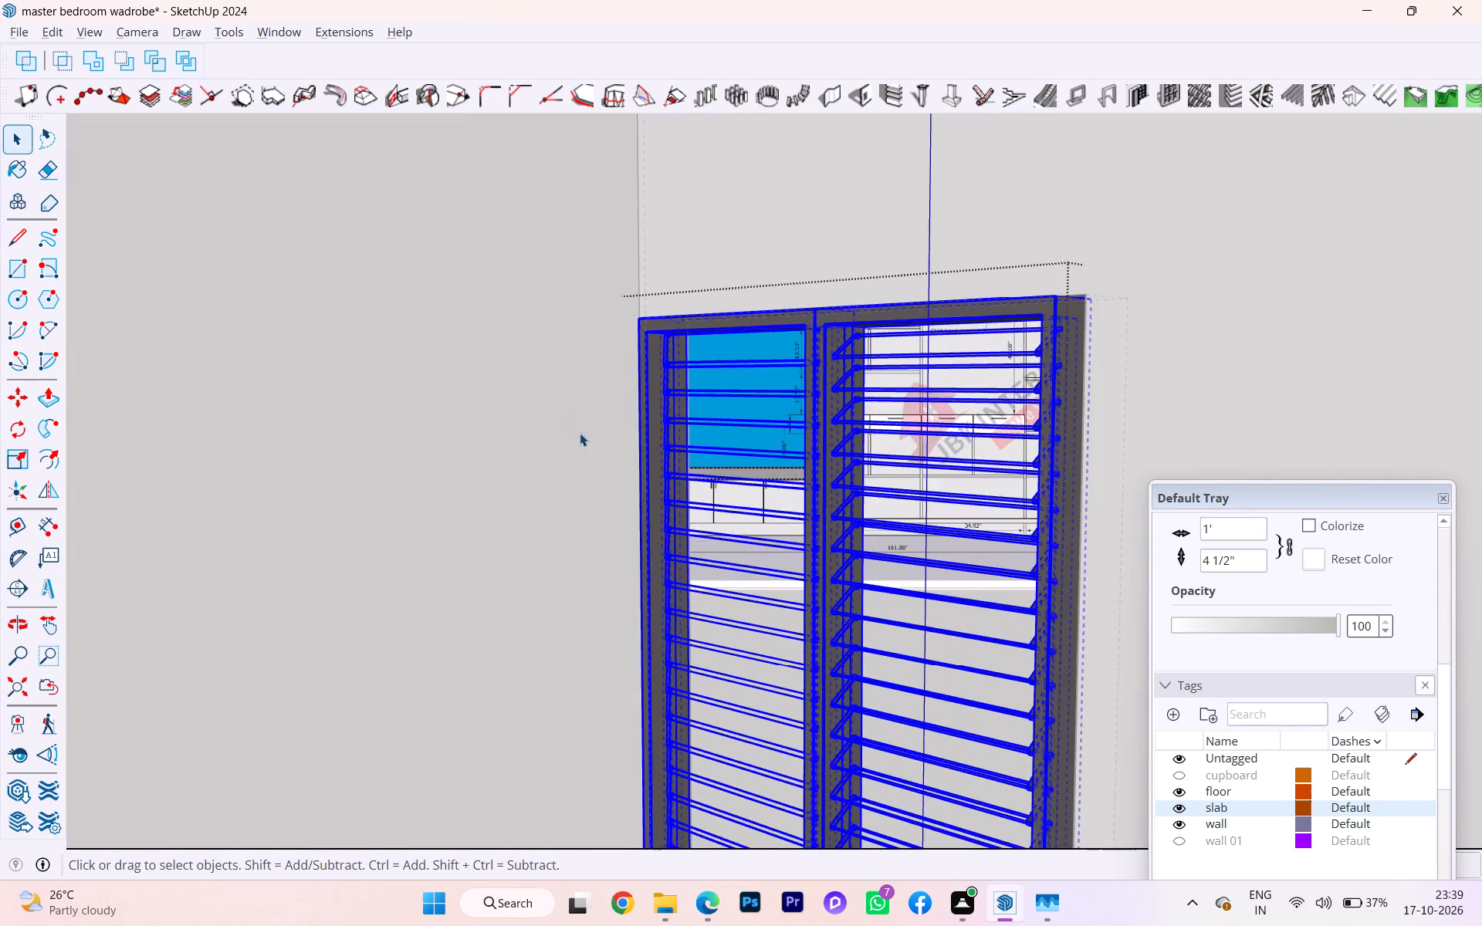
Leave the editing of the louvred panels and clear the selection.
scroll(580, 433, "down", 1)
scroll(600, 429, "up", 1)
scroll(604, 429, "down", 8)
scroll(681, 434, "down", 2)
scroll(685, 434, "up", 4)
scroll(686, 435, "down", 1)
left_click(568, 690)
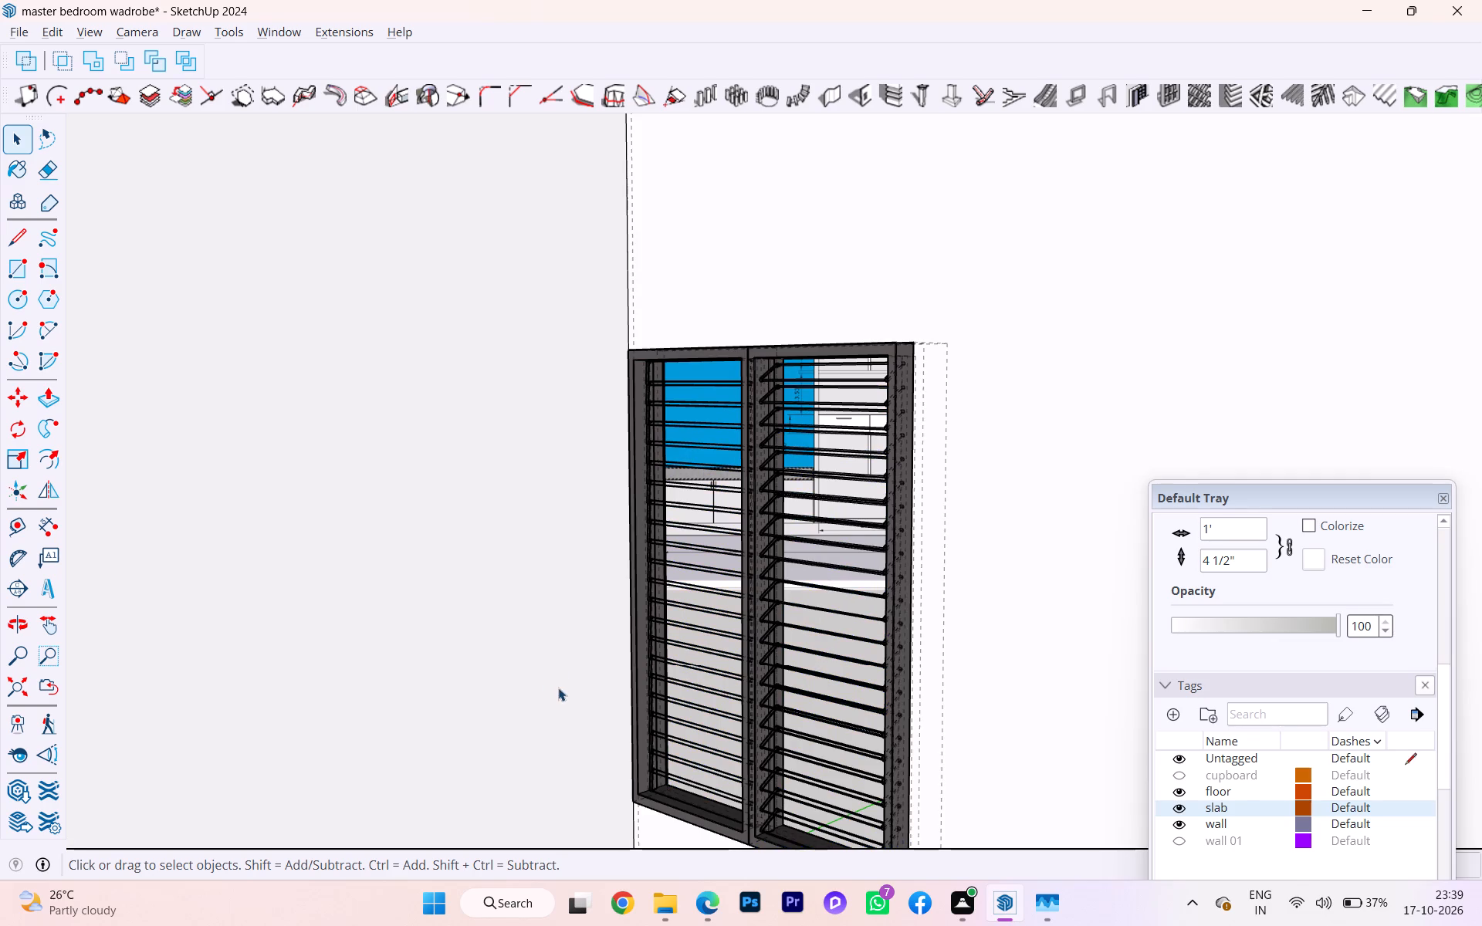
Examine how the scaled louvred window sits within the back wall's opening and beneath the ceiling.
scroll(617, 652, "up", 1)
scroll(618, 652, "down", 2)
scroll(621, 654, "up", 1)
scroll(621, 655, "down", 3)
scroll(642, 670, "up", 1)
scroll(643, 670, "down", 1)
middle_click_drag(645, 670, 839, 638)
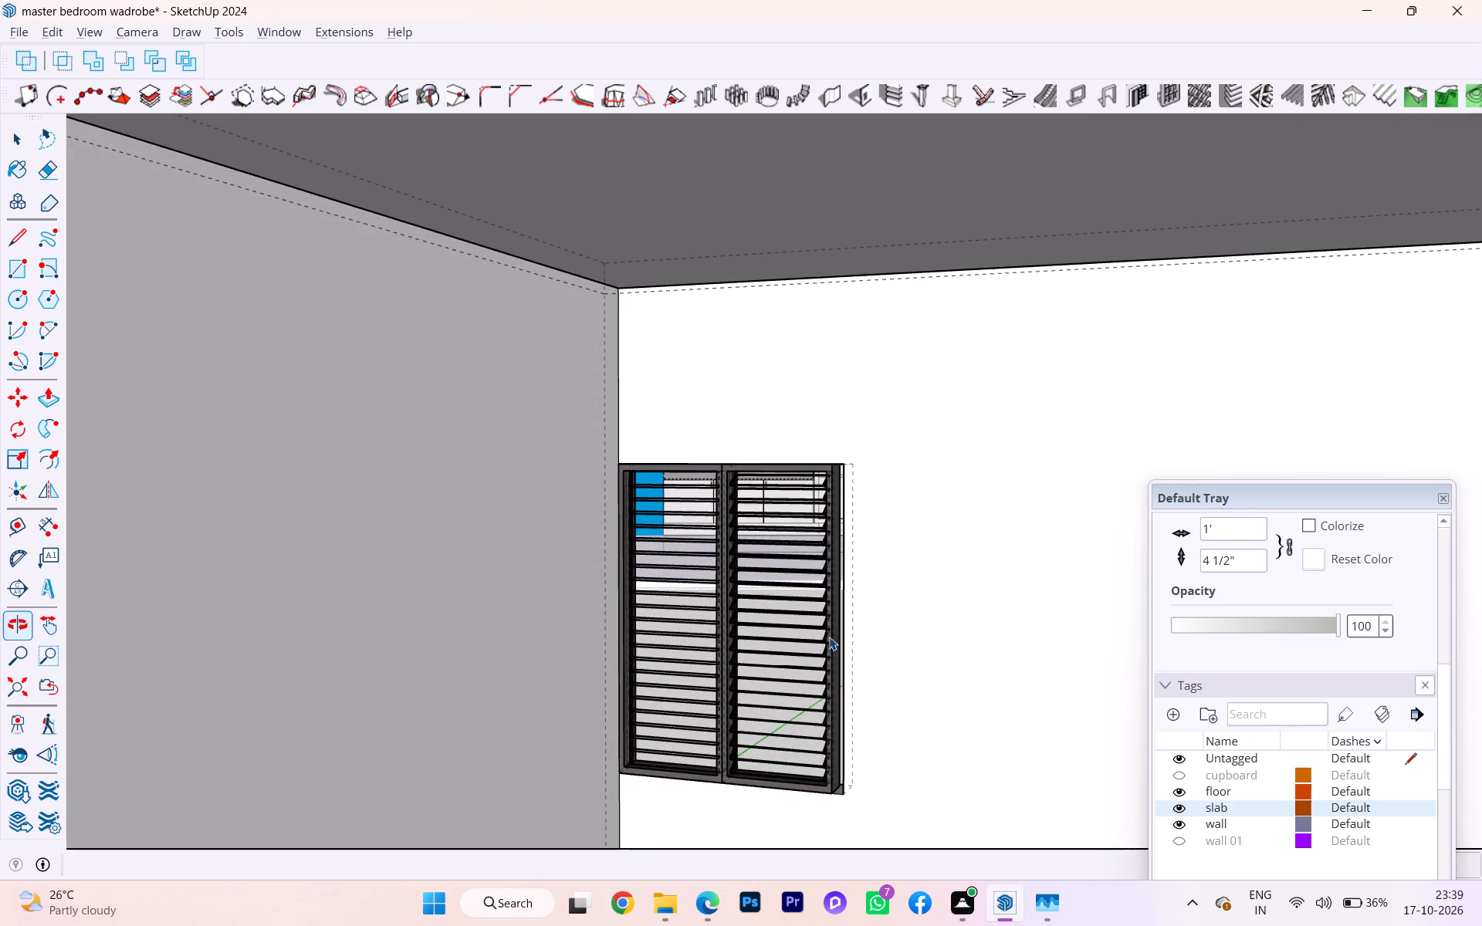
scroll(739, 528, "down", 1)
scroll(739, 526, "up", 10)
scroll(684, 496, "down", 1)
scroll(684, 496, "up", 3)
scroll(541, 424, "up", 6)
scroll(590, 482, "down", 5)
scroll(590, 482, "up", 2)
scroll(591, 478, "down", 1)
scroll(606, 453, "up", 1)
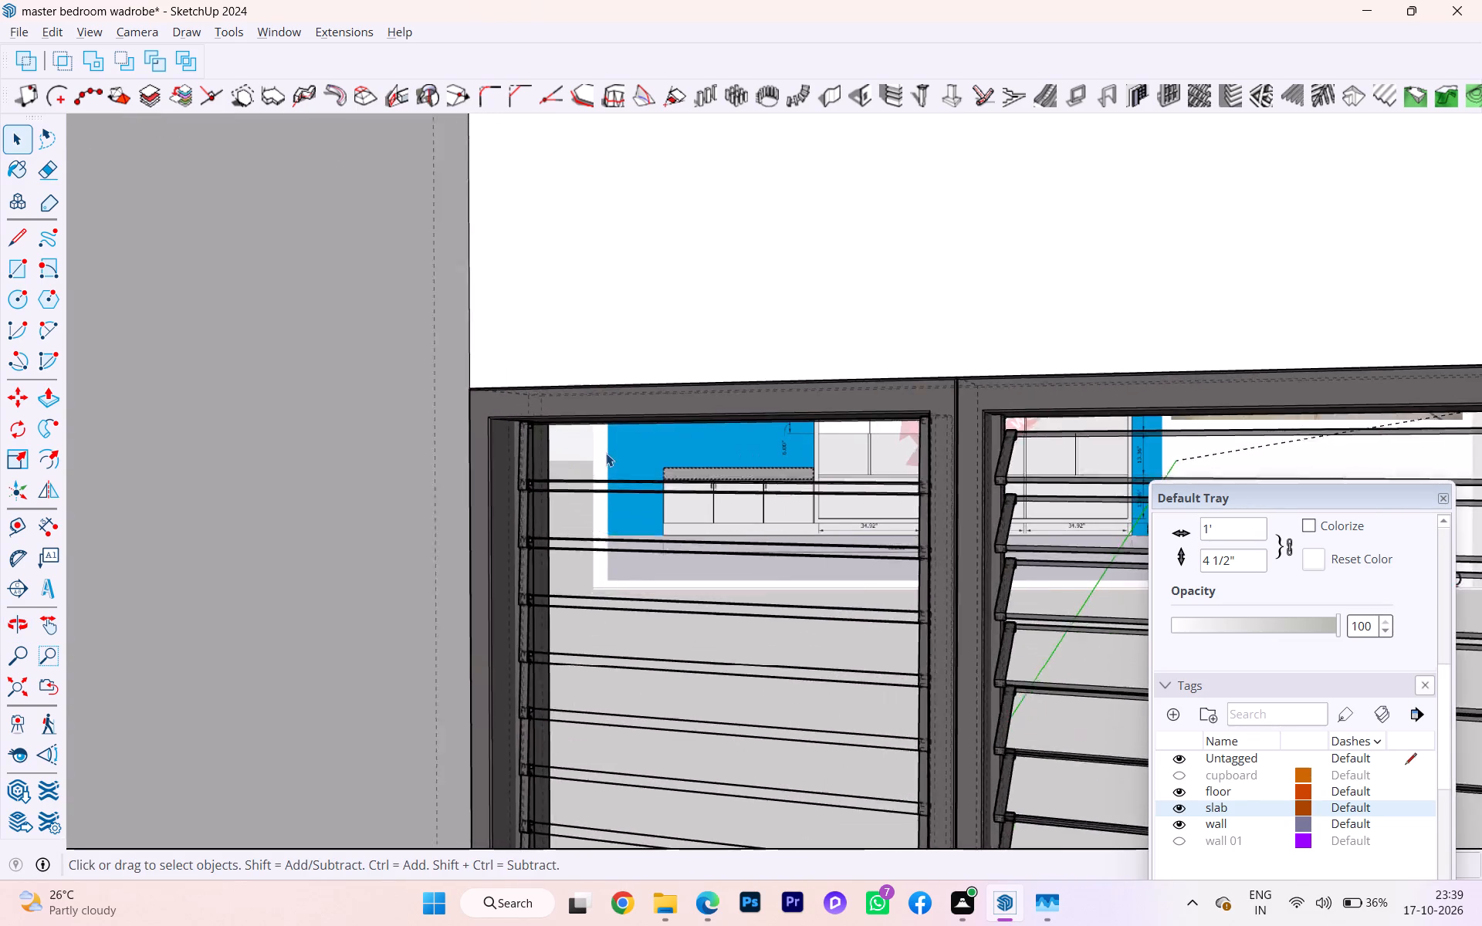
Open the louvred window down to the parts of its left panel and select the topmost louvre with its side brackets.
scroll(606, 453, "up", 1)
middle_click_drag(606, 452, 516, 360)
scroll(539, 425, "up", 2)
scroll(541, 428, "down", 1)
scroll(542, 428, "up", 6)
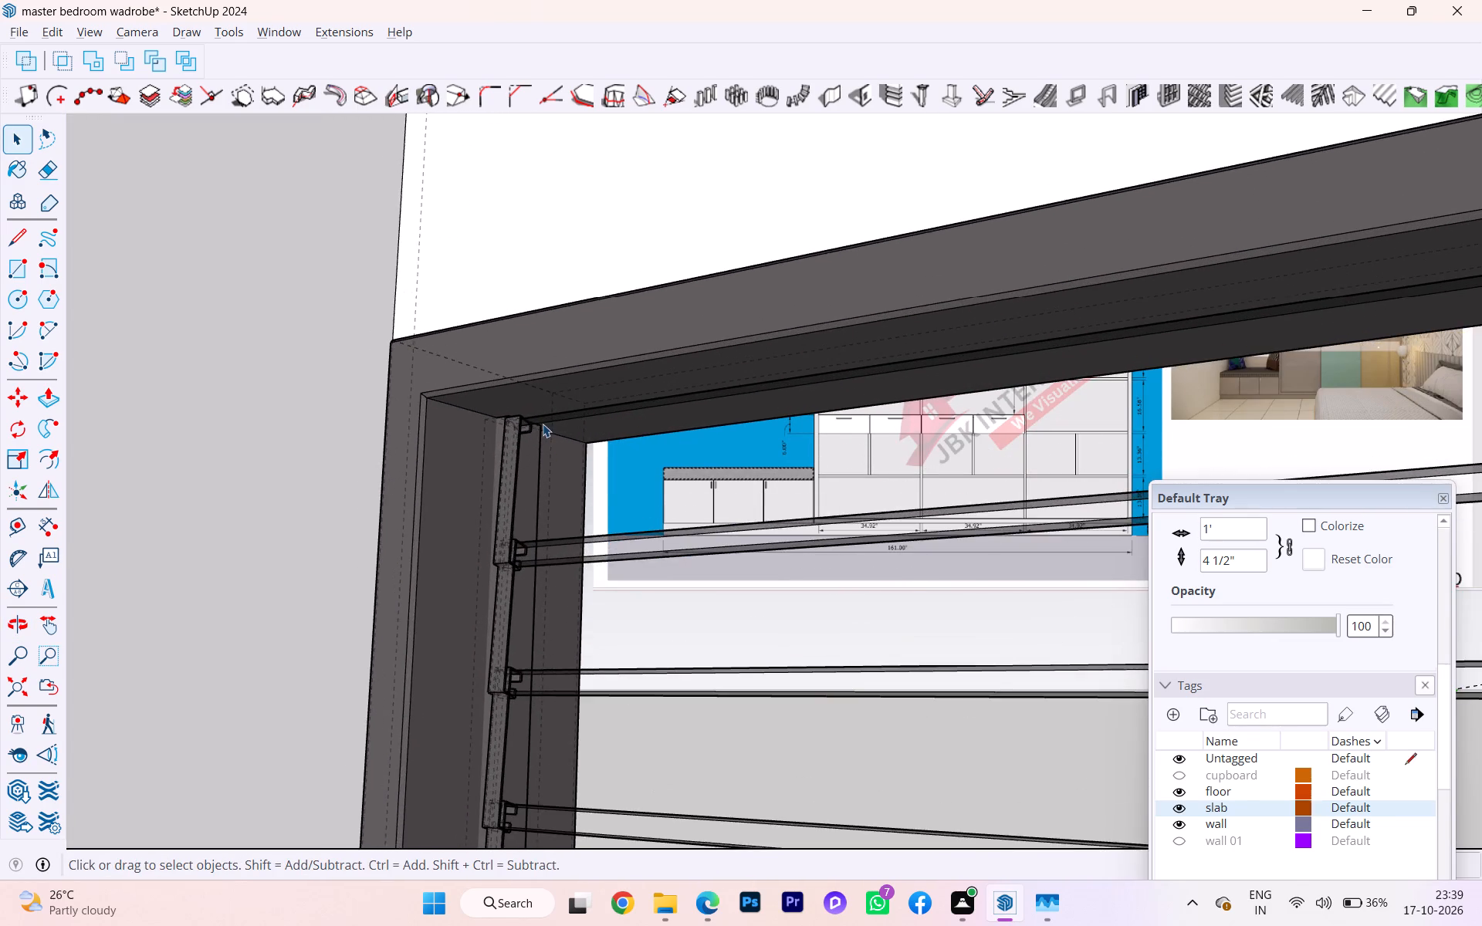
scroll(543, 424, "up", 8)
double_click(499, 461)
double_click(462, 472)
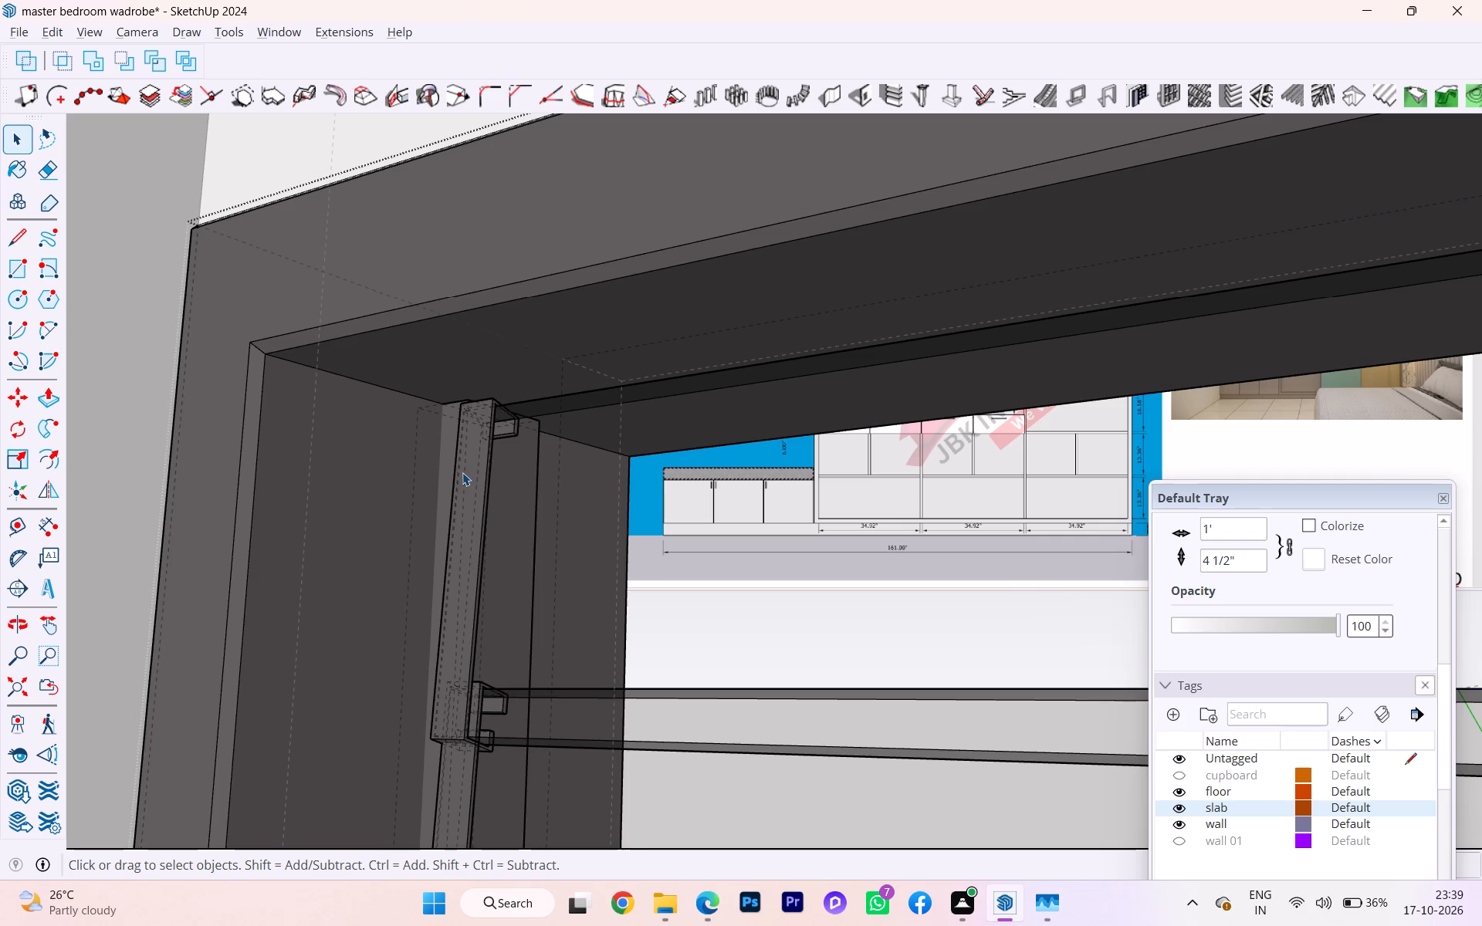
left_click(462, 472)
scroll(458, 471, "down", 8)
scroll(538, 518, "up", 1)
scroll(540, 519, "down", 2)
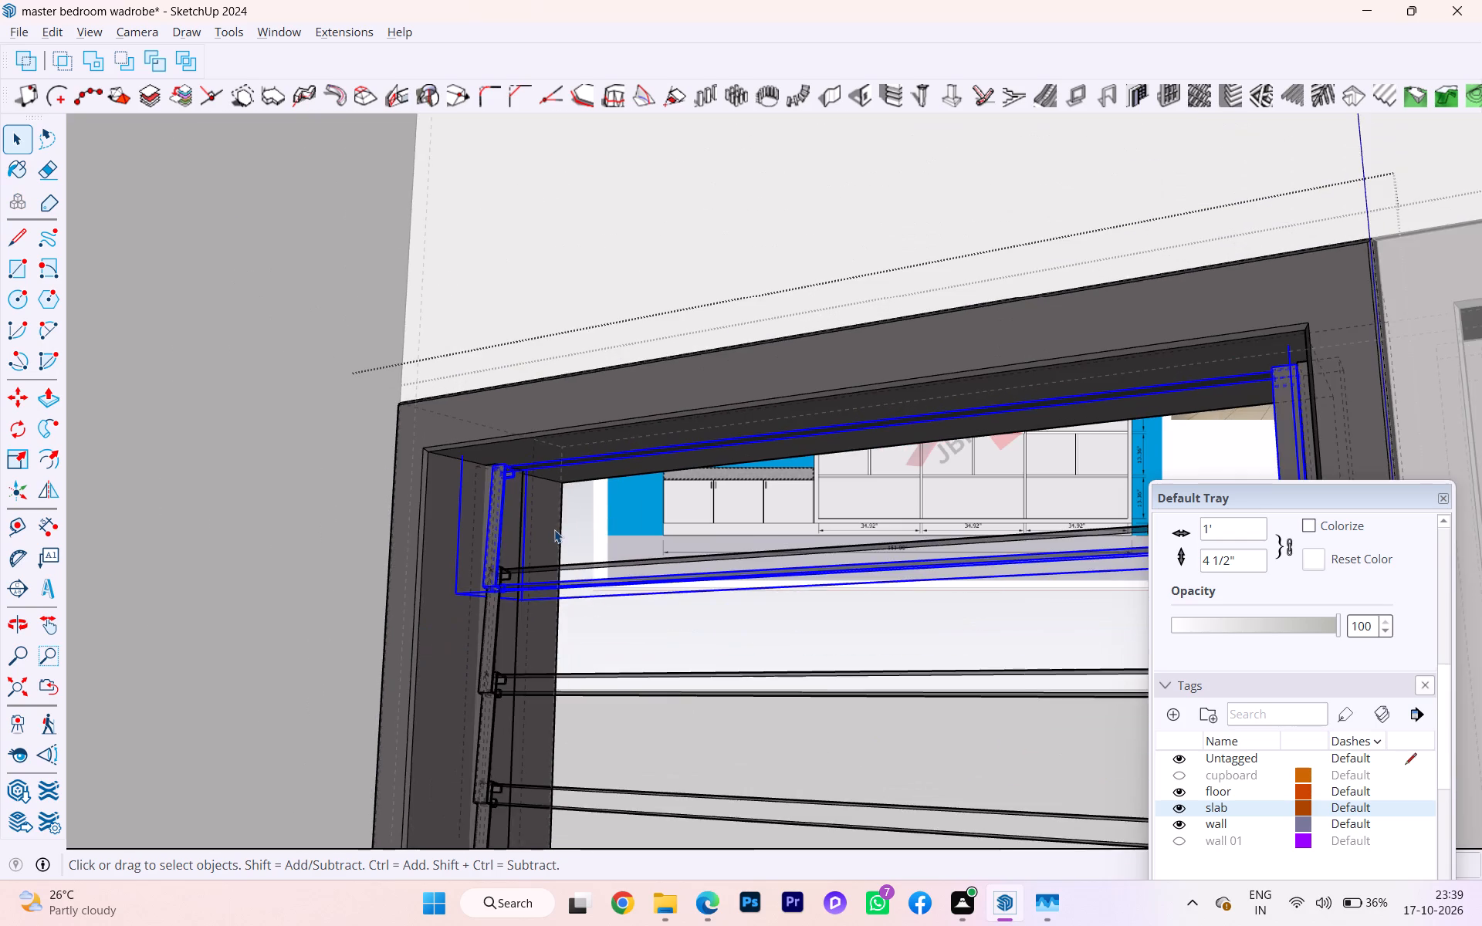
Start a rectangle at the upper inner corner of the left louvred shutter's frame, locked to the green-axis plane.
scroll(554, 529, "up", 3)
scroll(458, 530, "up", 1)
left_click(431, 557)
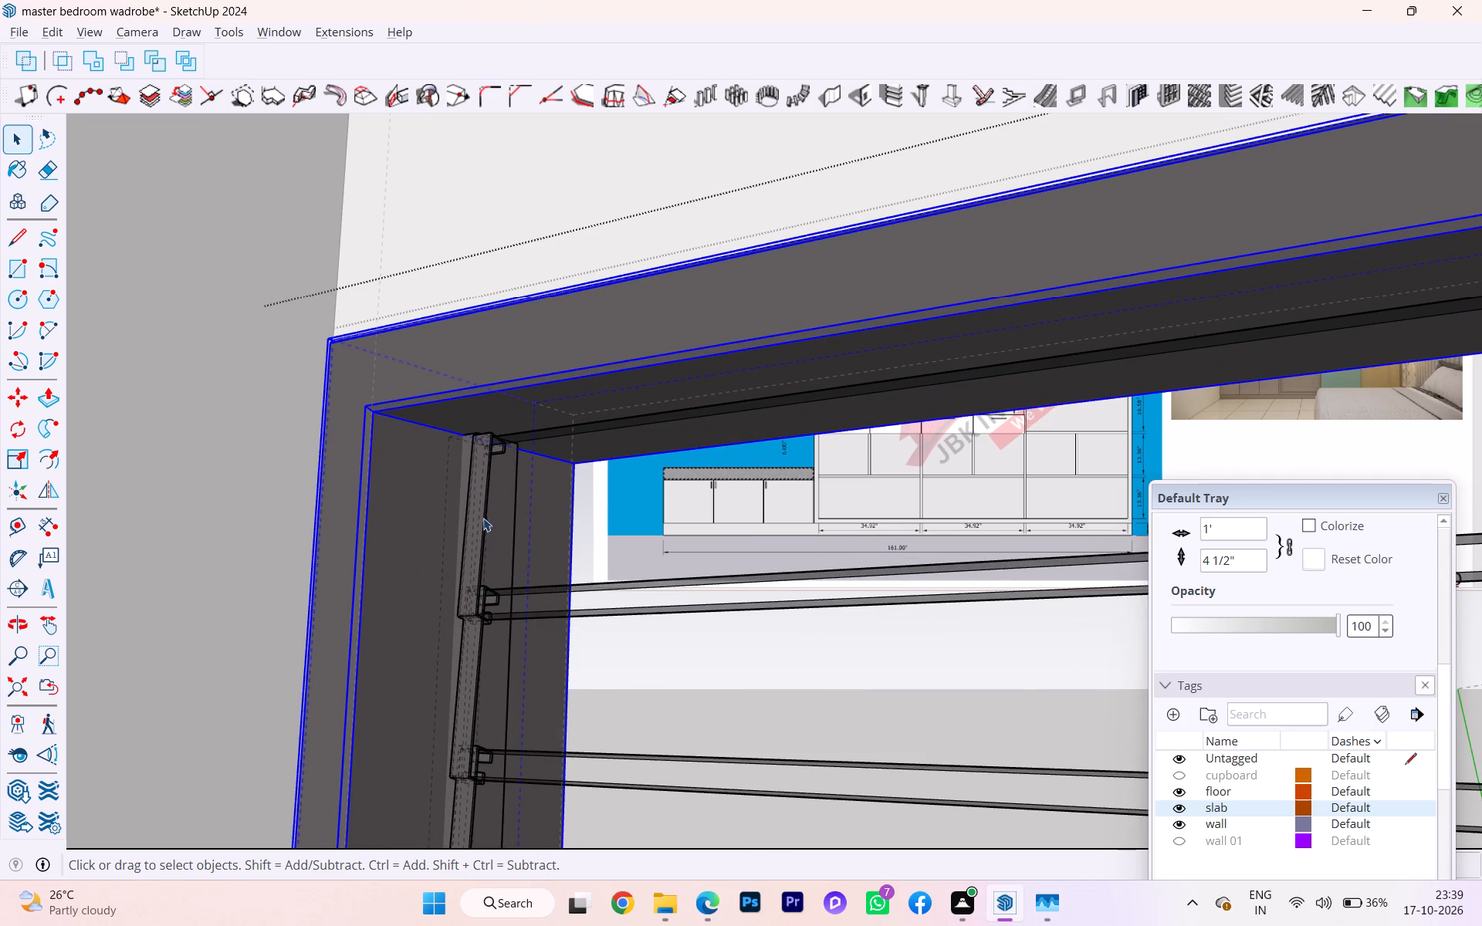
key("r")
scroll(499, 486, "up", 7)
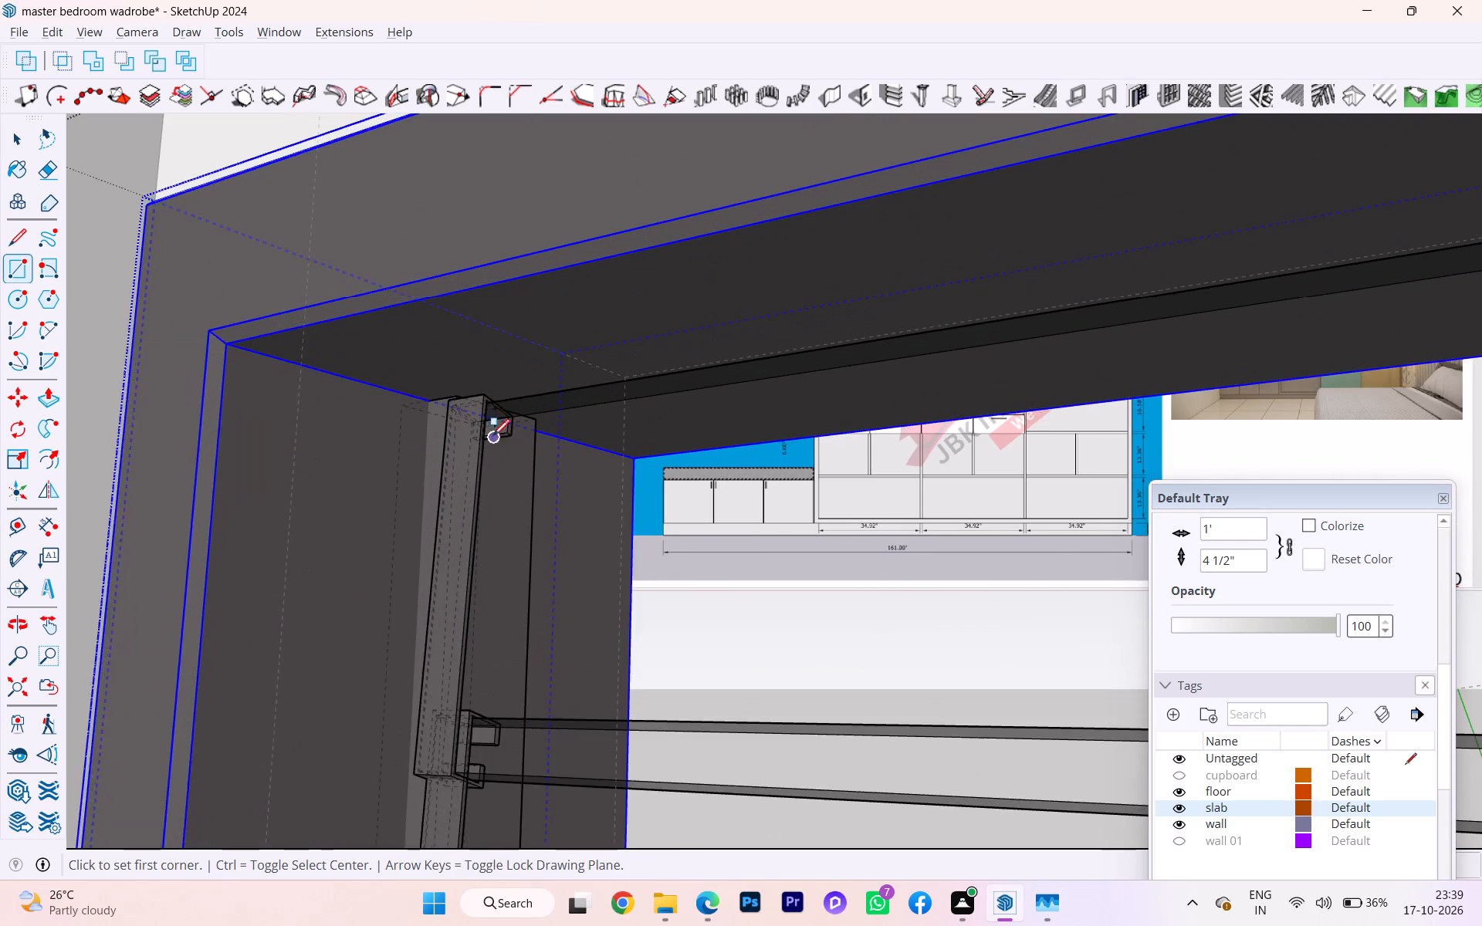
scroll(489, 424, "up", 3)
left_click(510, 400)
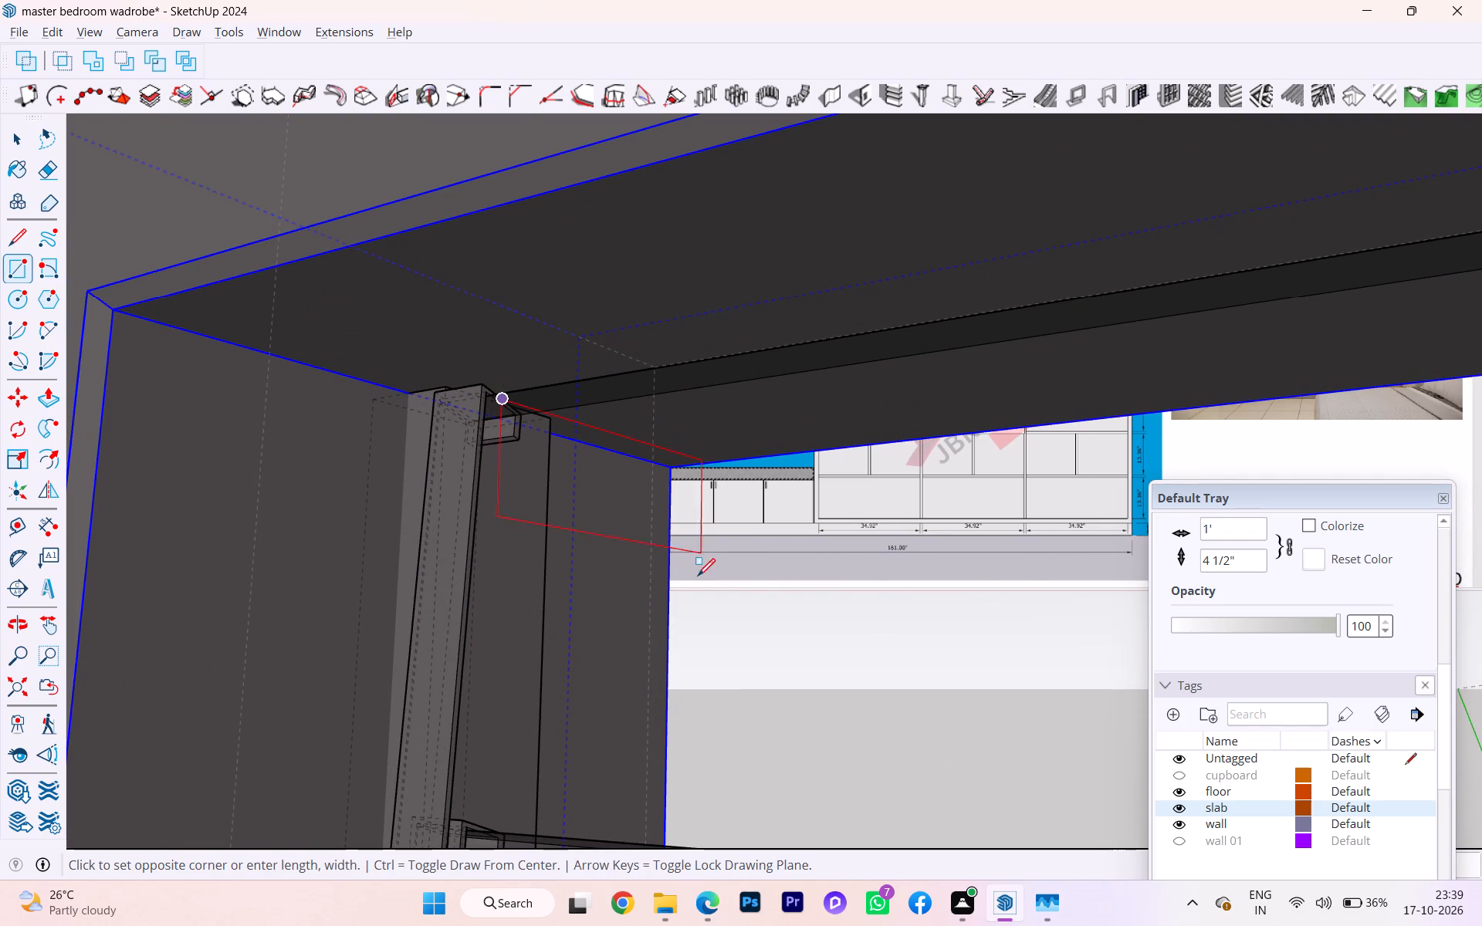
scroll(641, 573, "down", 14)
scroll(585, 564, "up", 1)
scroll(584, 564, "down", 4)
scroll(579, 566, "up", 3)
scroll(578, 567, "down", 2)
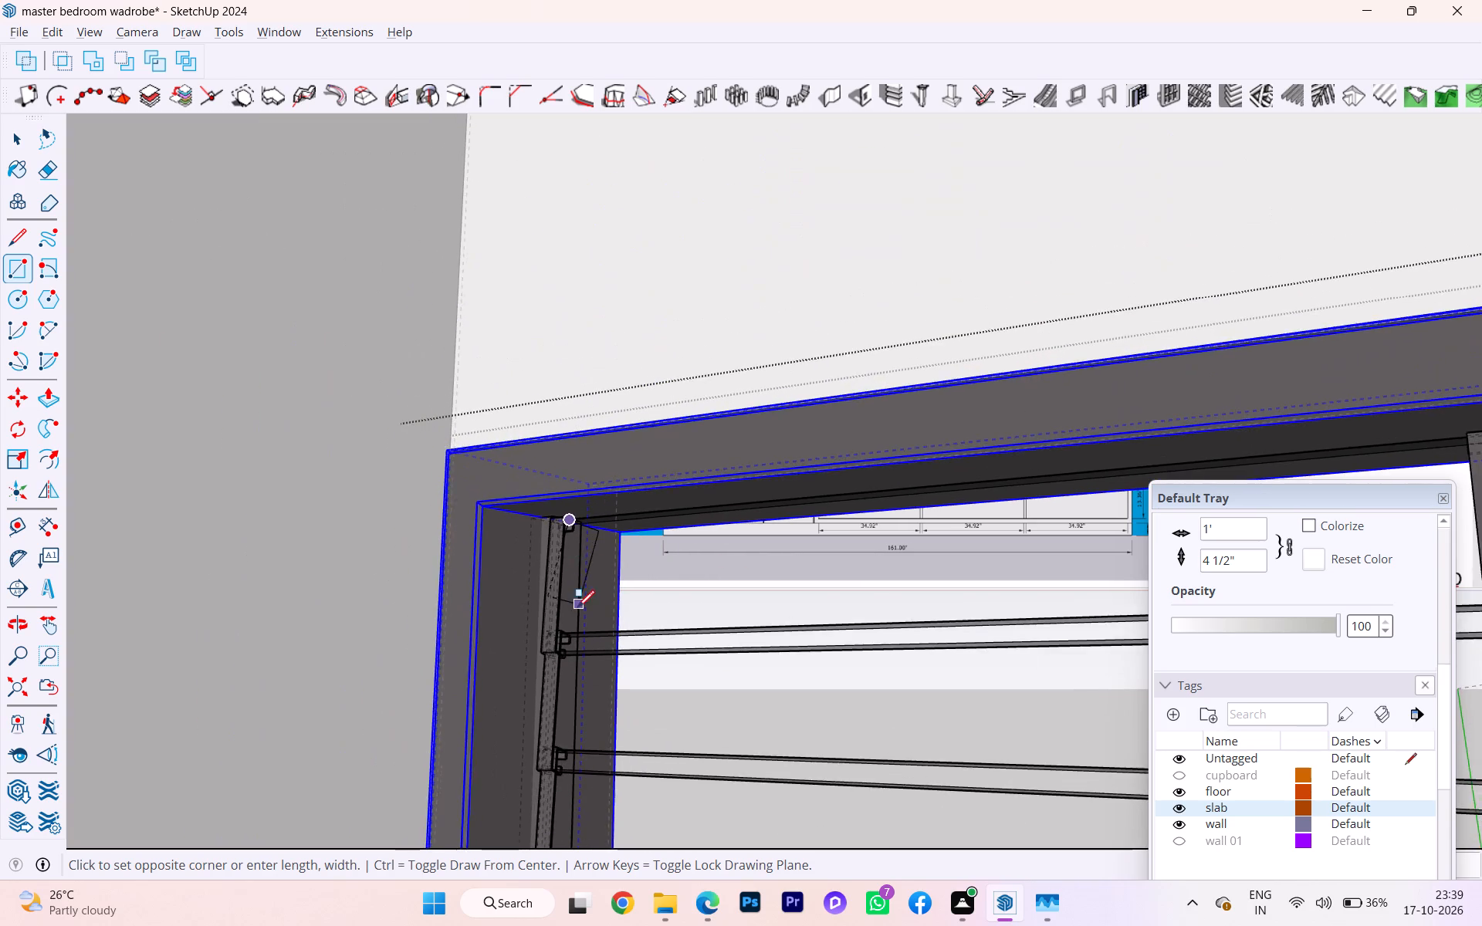
scroll(577, 608, "down", 1)
scroll(577, 608, "up", 1)
scroll(577, 608, "down", 1)
scroll(577, 609, "up", 2)
scroll(577, 609, "down", 3)
scroll(577, 609, "up", 2)
scroll(577, 612, "down", 1)
scroll(574, 620, "up", 1)
scroll(573, 618, "down", 3)
scroll(573, 618, "up", 1)
scroll(573, 618, "down", 3)
scroll(573, 618, "up", 1)
scroll(573, 618, "down", 4)
scroll(585, 618, "up", 2)
scroll(584, 617, "down", 3)
scroll(578, 602, "up", 1)
scroll(578, 602, "down", 5)
scroll(578, 602, "up", 2)
scroll(581, 599, "down", 7)
scroll(584, 600, "up", 1)
scroll(584, 600, "down", 3)
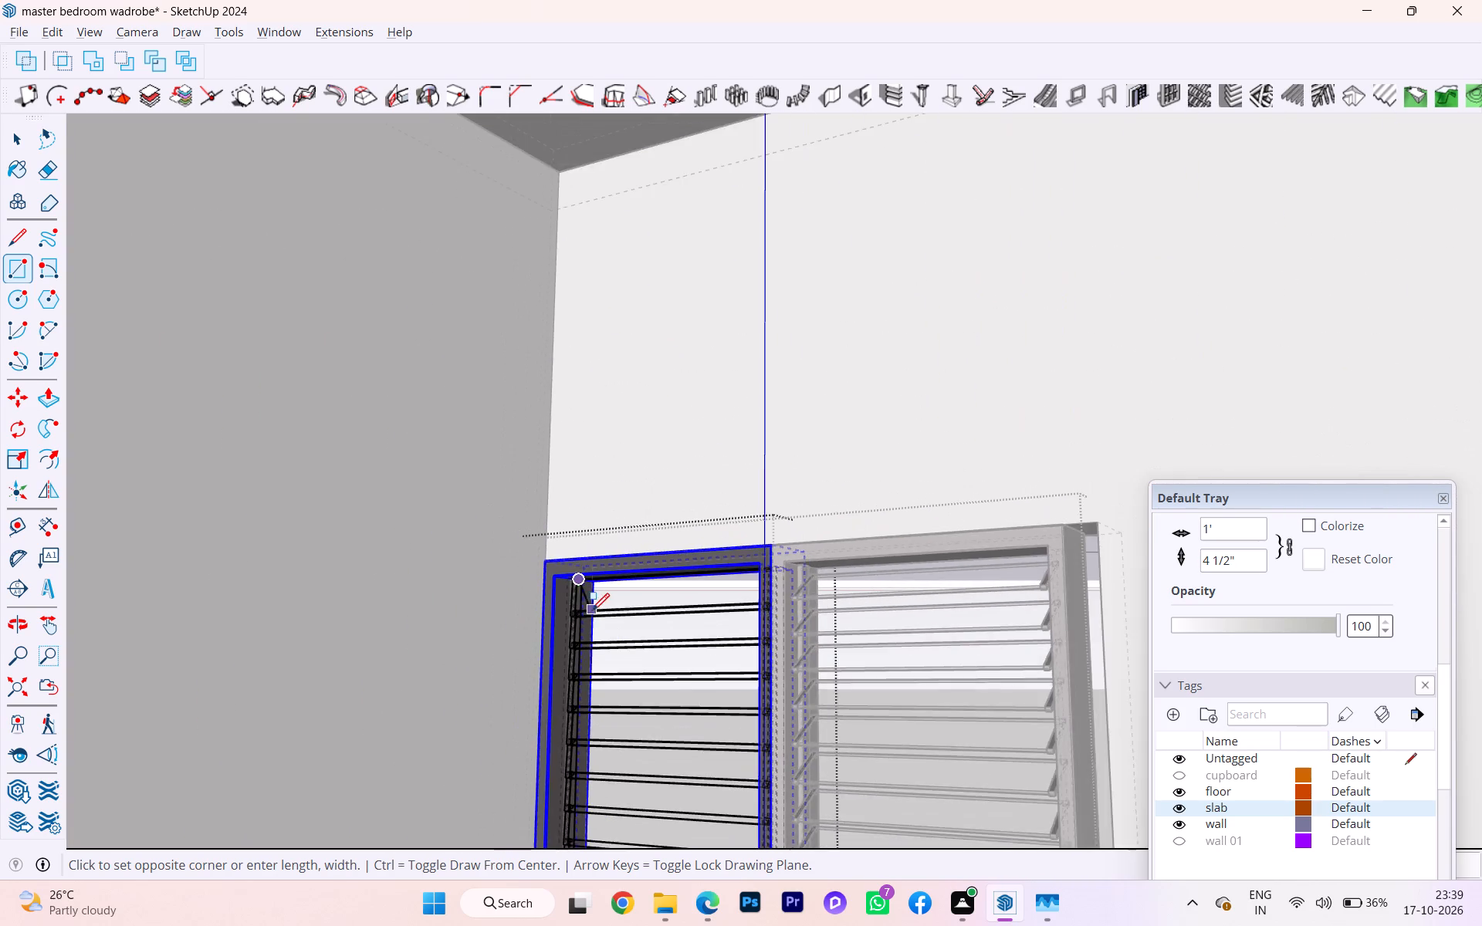
scroll(592, 610, "down", 4)
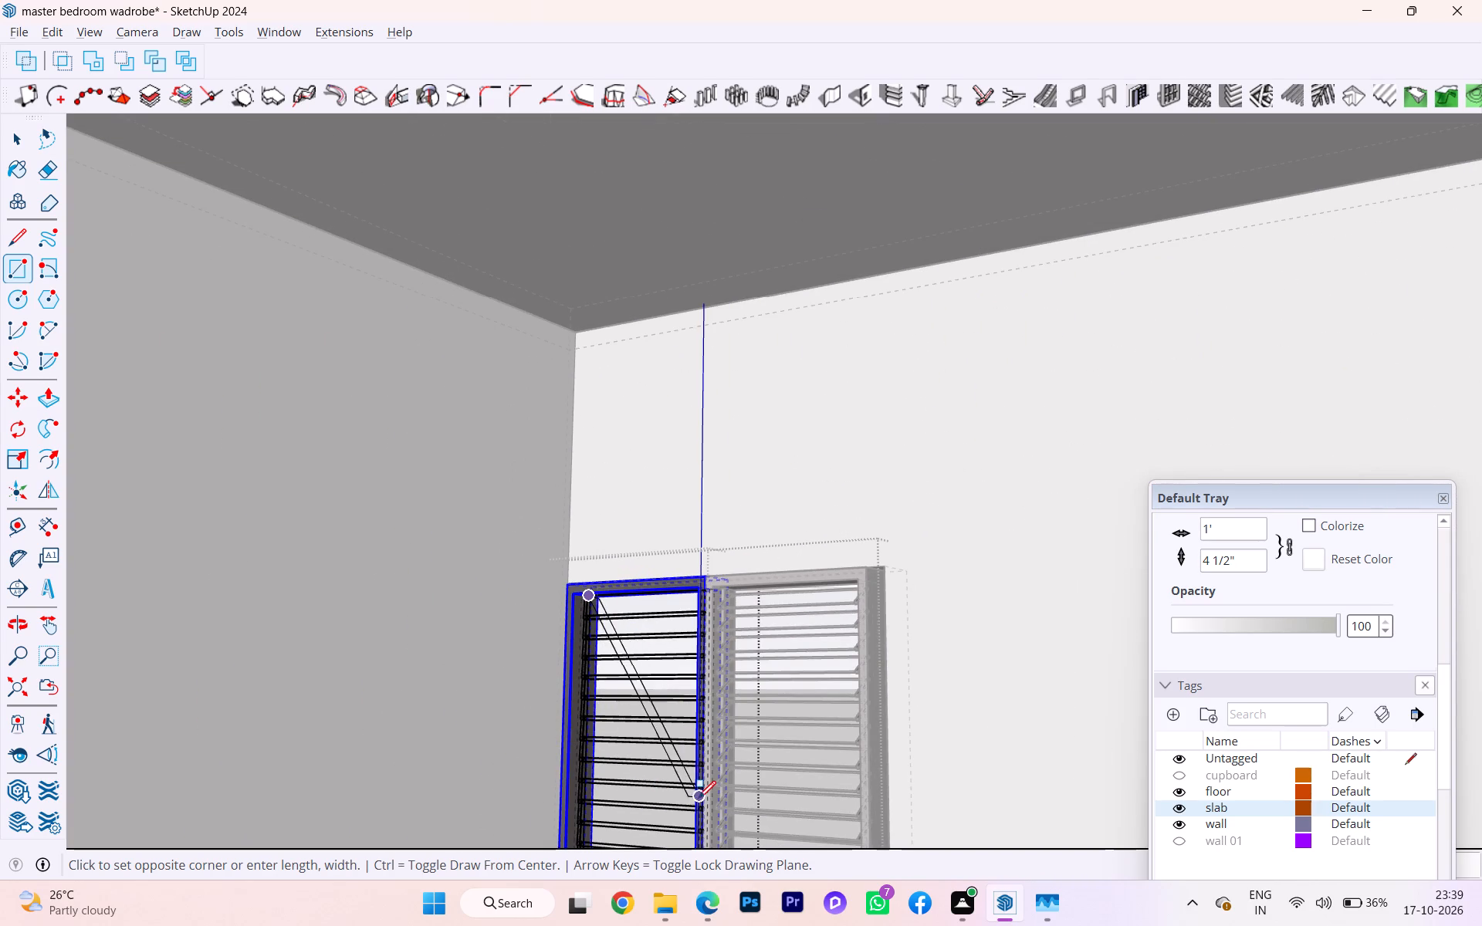
key("Left")
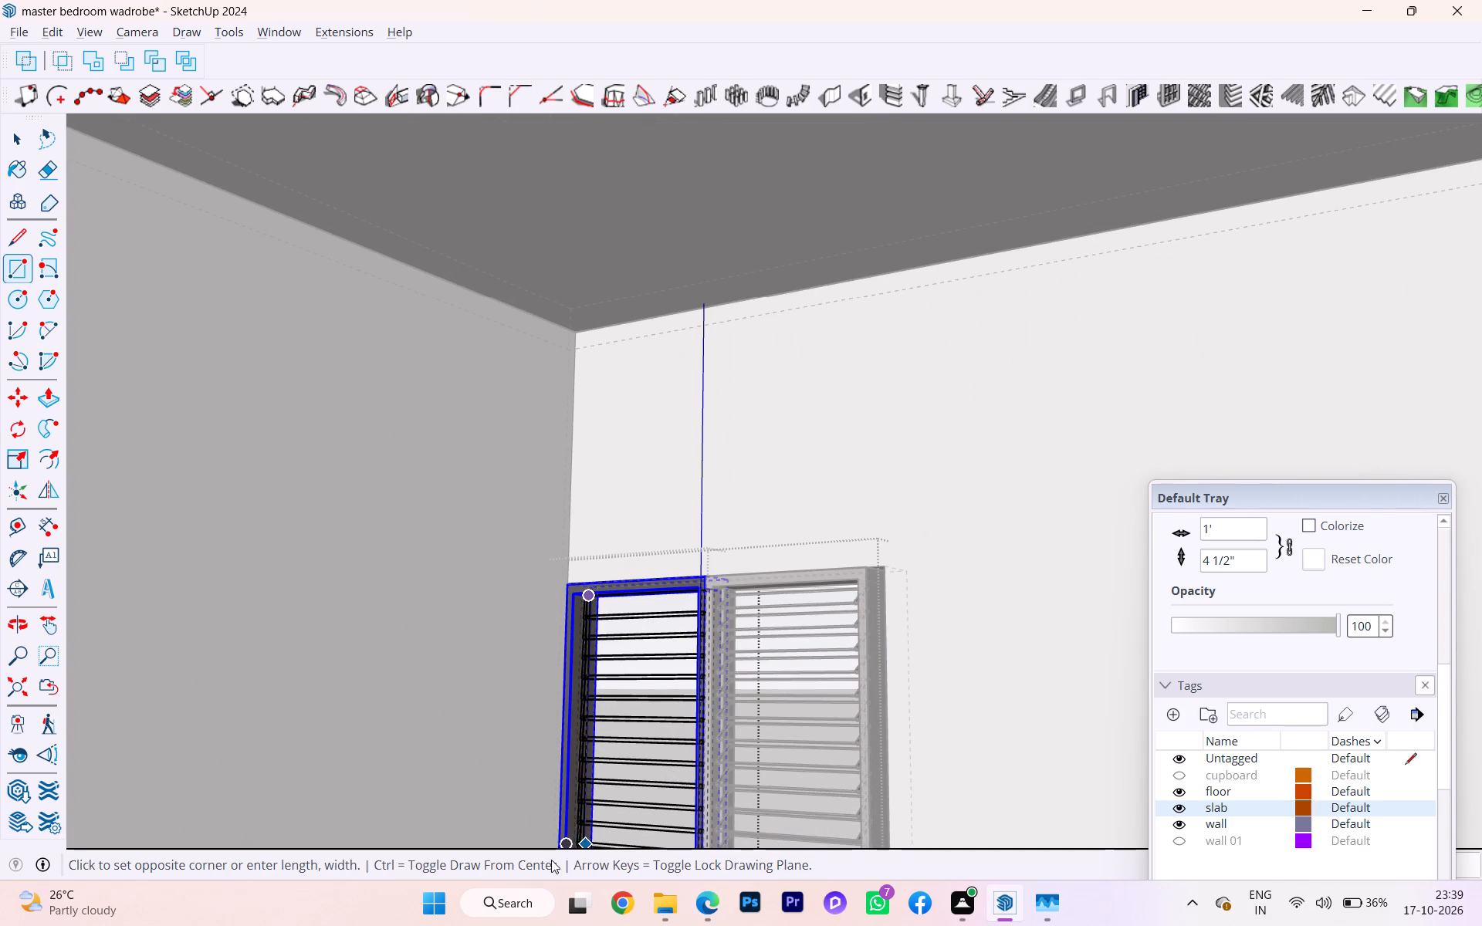
scroll(648, 800, "down", 2)
middle_click_drag(652, 805, 775, 882)
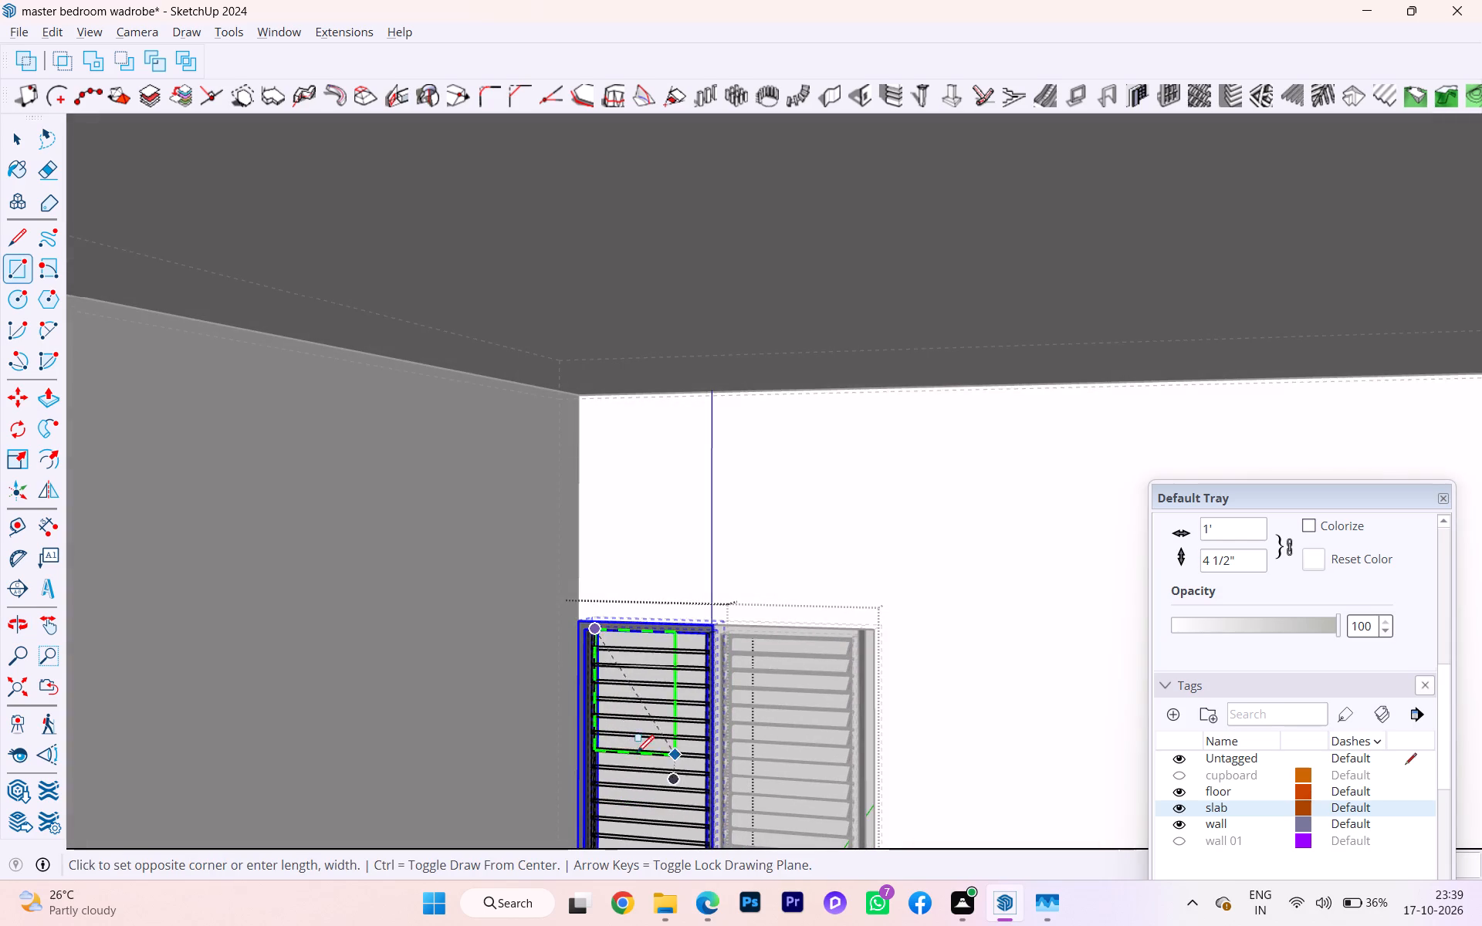
scroll(624, 745, "up", 1)
scroll(624, 745, "down", 12)
scroll(647, 785, "up", 2)
scroll(648, 786, "down", 2)
scroll(653, 793, "up", 3)
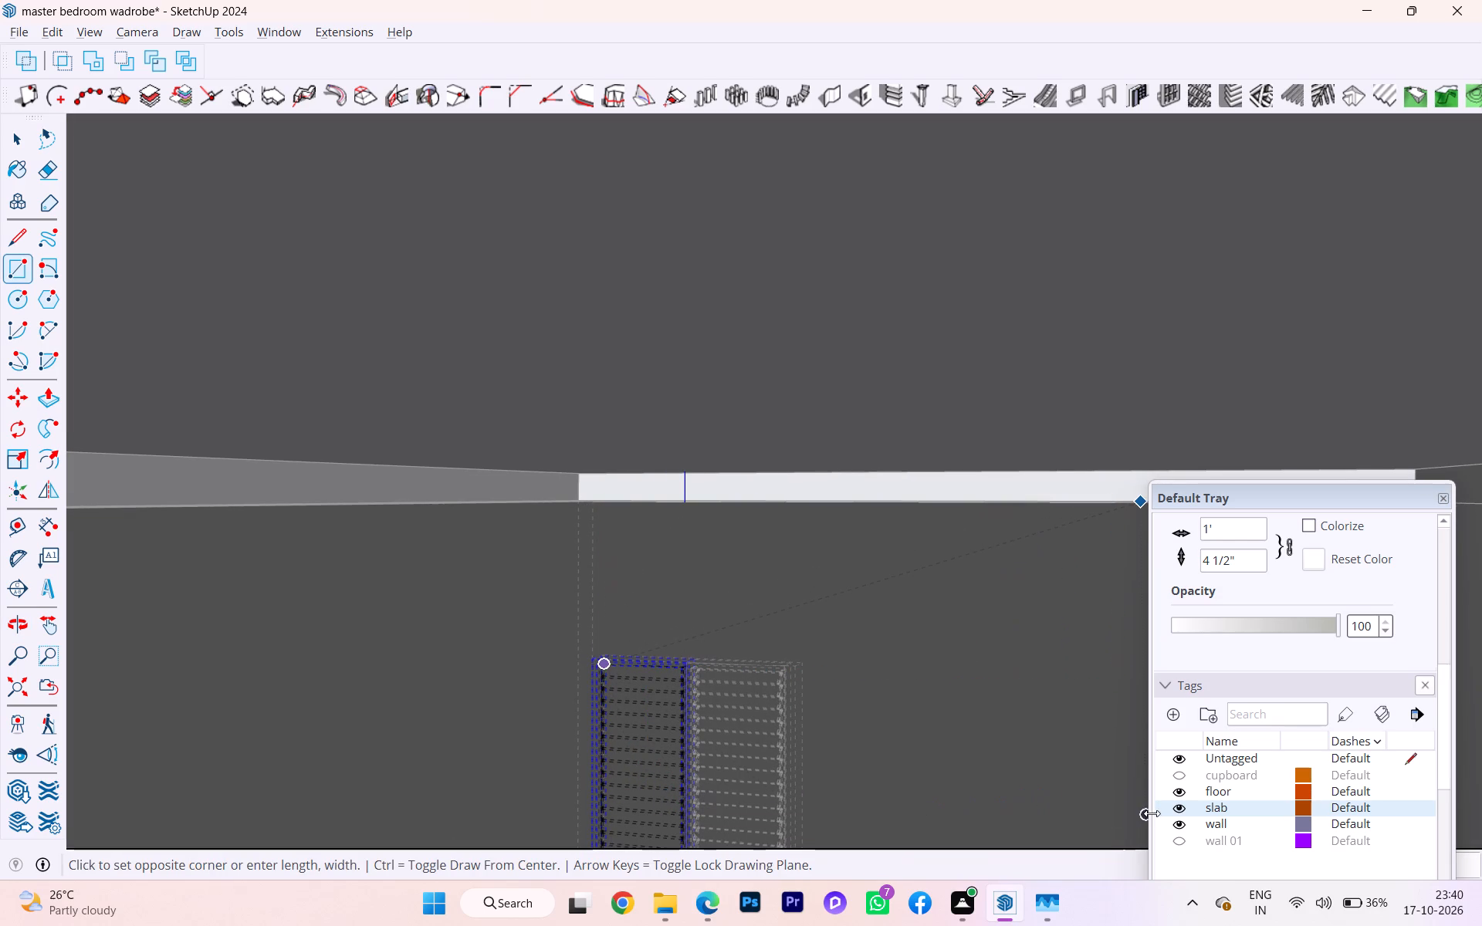
Hide the slab tag.
left_click(1171, 810)
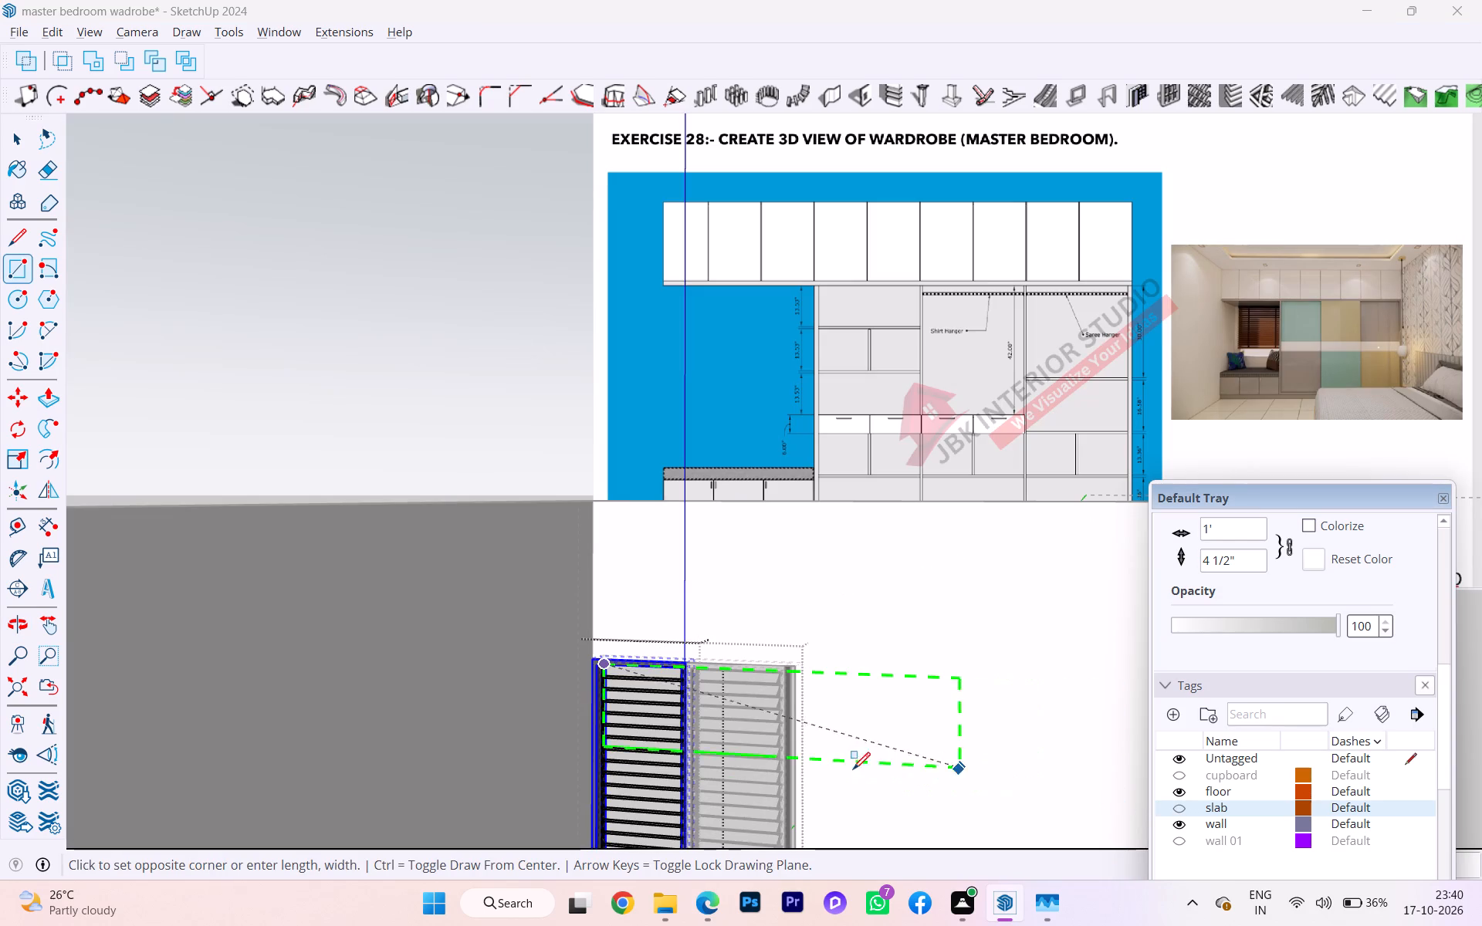
Finish the rectangle at the frame's diagonally opposite lower inner corner so it spans the left shutter's opening.
scroll(710, 743, "down", 3)
scroll(568, 647, "down", 5)
scroll(568, 645, "up", 1)
scroll(568, 645, "down", 3)
scroll(761, 815, "up", 1)
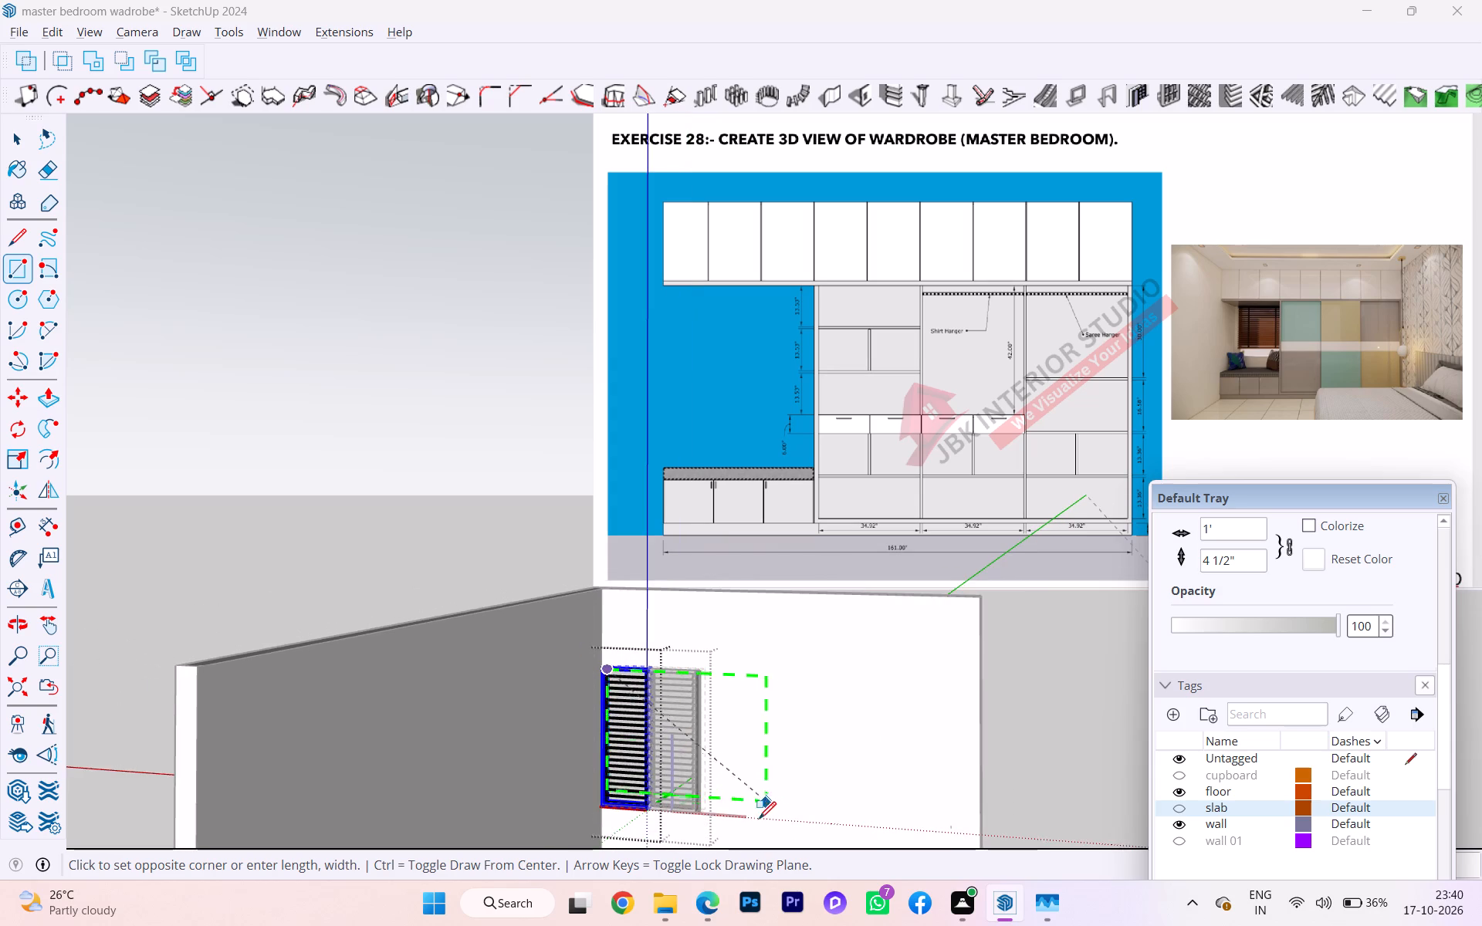
scroll(759, 819, "up", 1)
scroll(648, 827, "up", 9)
scroll(606, 800, "up", 12)
scroll(599, 786, "down", 1)
scroll(598, 786, "up", 3)
scroll(597, 786, "down", 1)
scroll(595, 786, "up", 1)
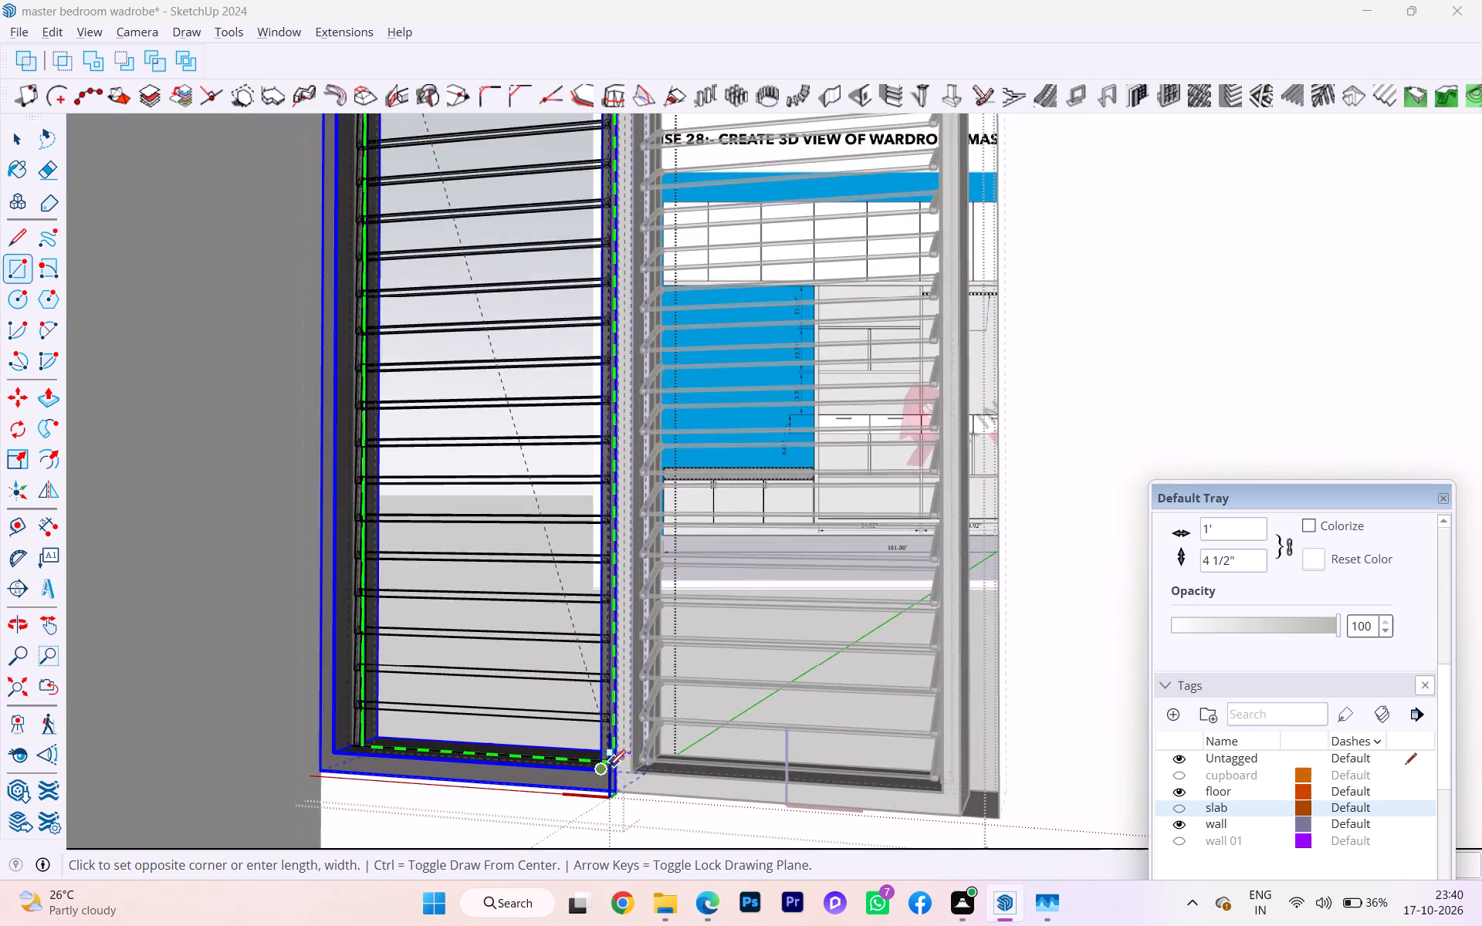
scroll(607, 768, "down", 1)
scroll(608, 767, "up", 3)
scroll(611, 765, "down", 2)
scroll(611, 765, "up", 1)
middle_click_drag(611, 764, 827, 791)
scroll(574, 776, "up", 4)
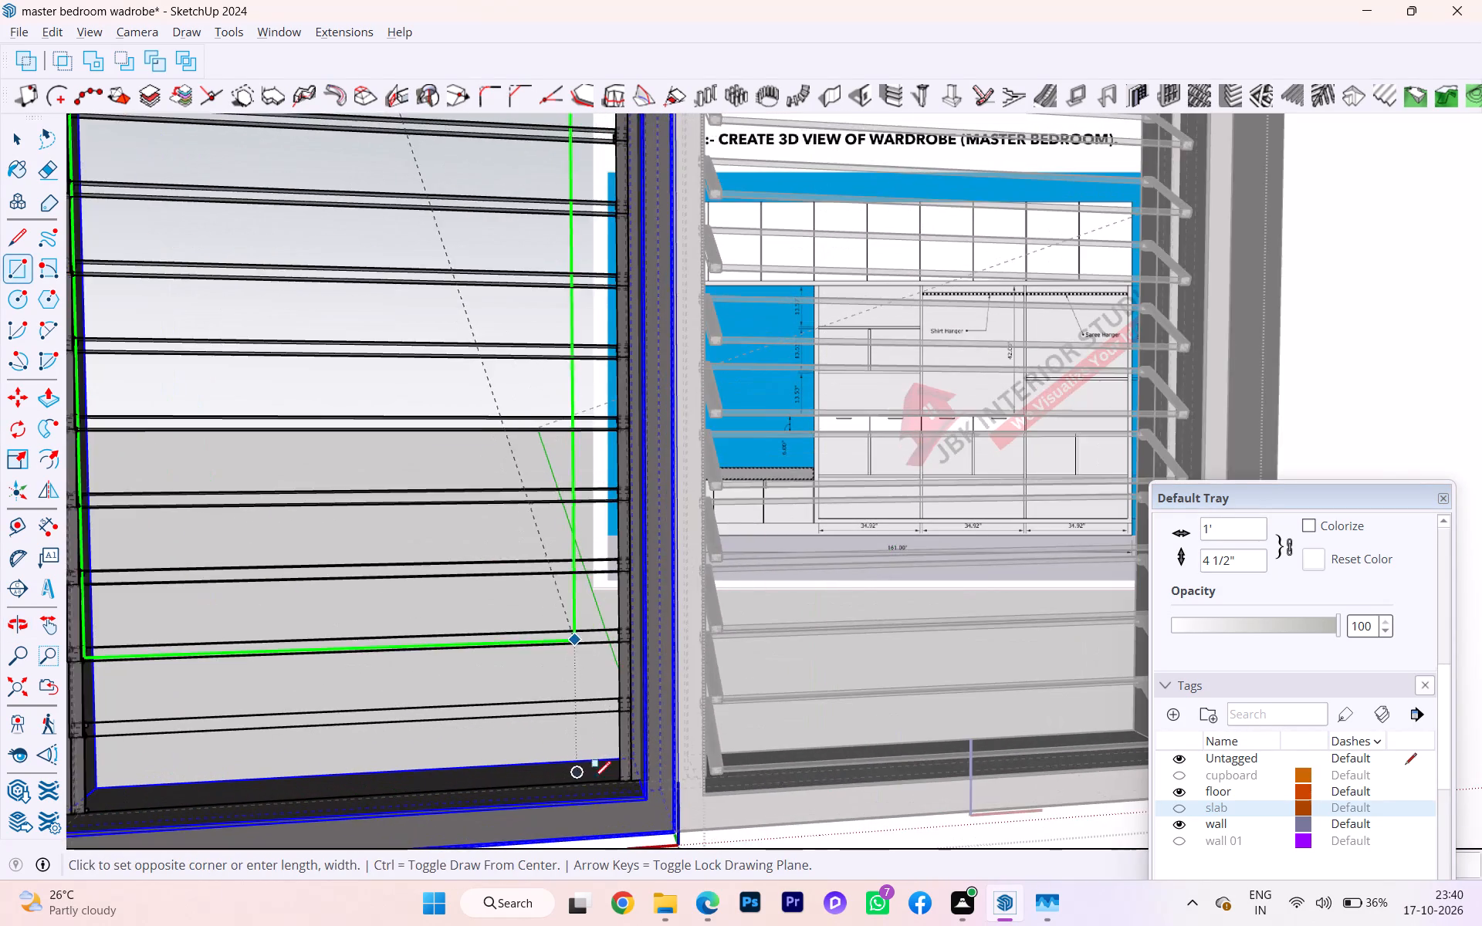
scroll(594, 778, "up", 3)
left_click(645, 787)
scroll(643, 769, "down", 5)
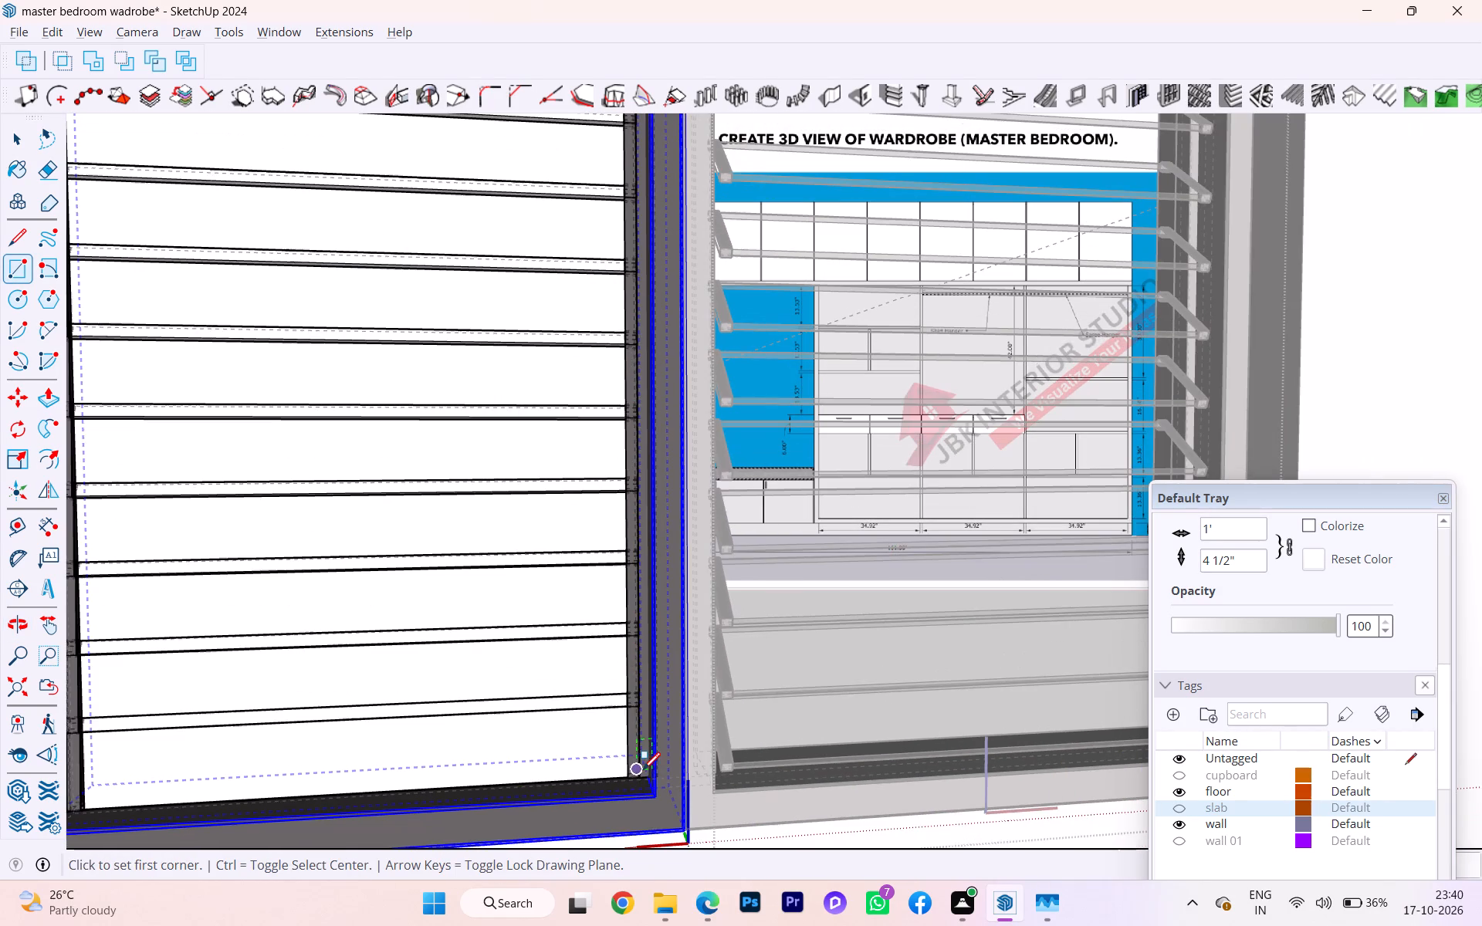
scroll(637, 774, "down", 4)
scroll(634, 776, "up", 1)
scroll(634, 777, "down", 6)
scroll(631, 781, "up", 1)
Open a louvre slat near the bottom of the left shutter for editing and select its connected geometry.
key("space")
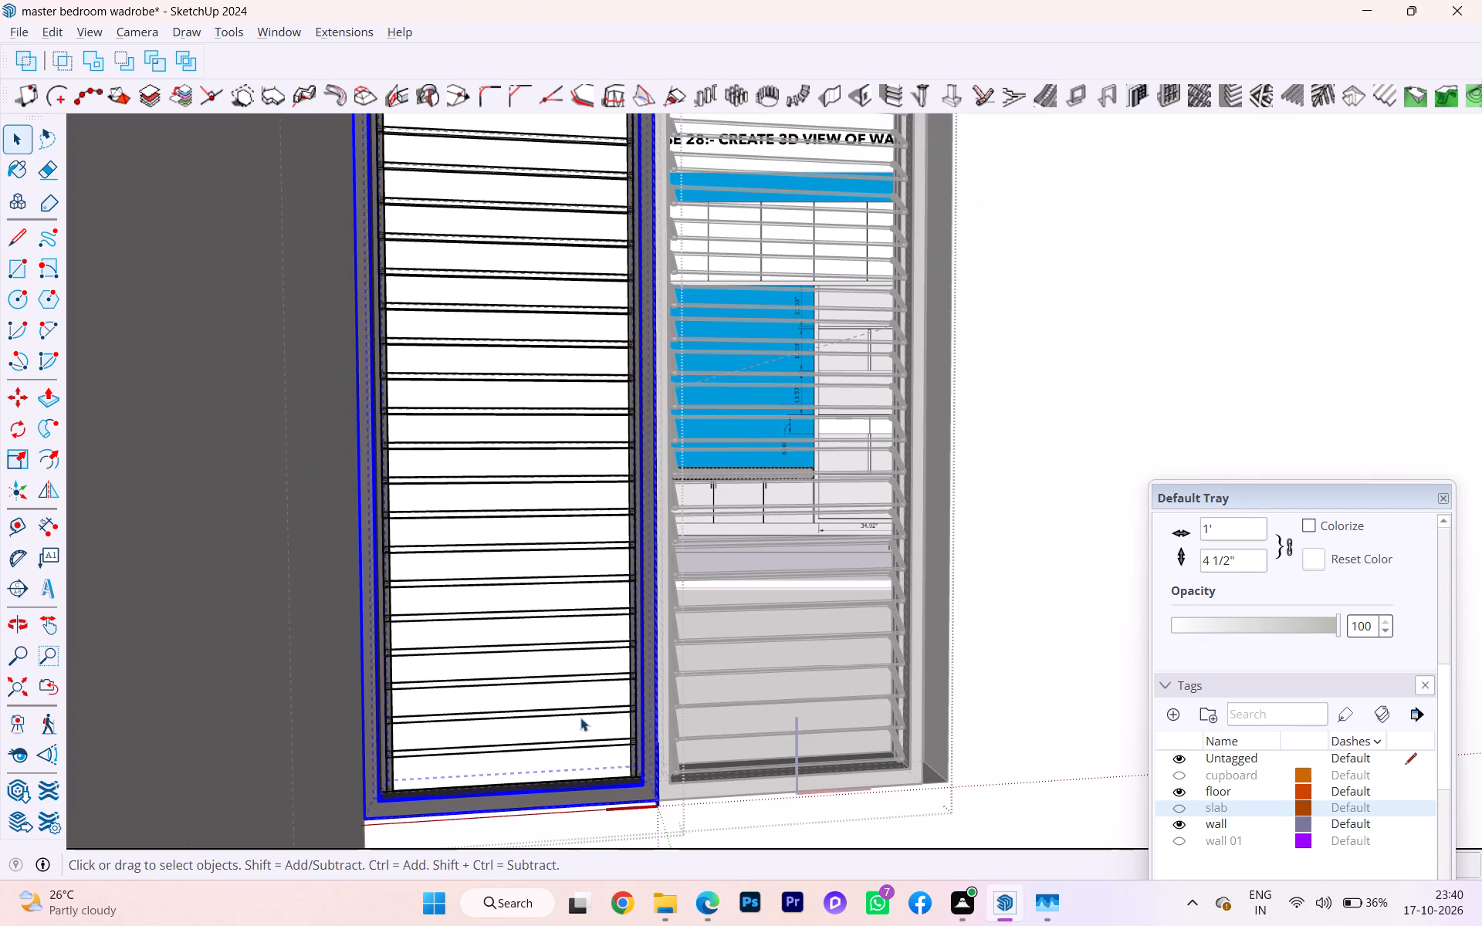
left_click(577, 700)
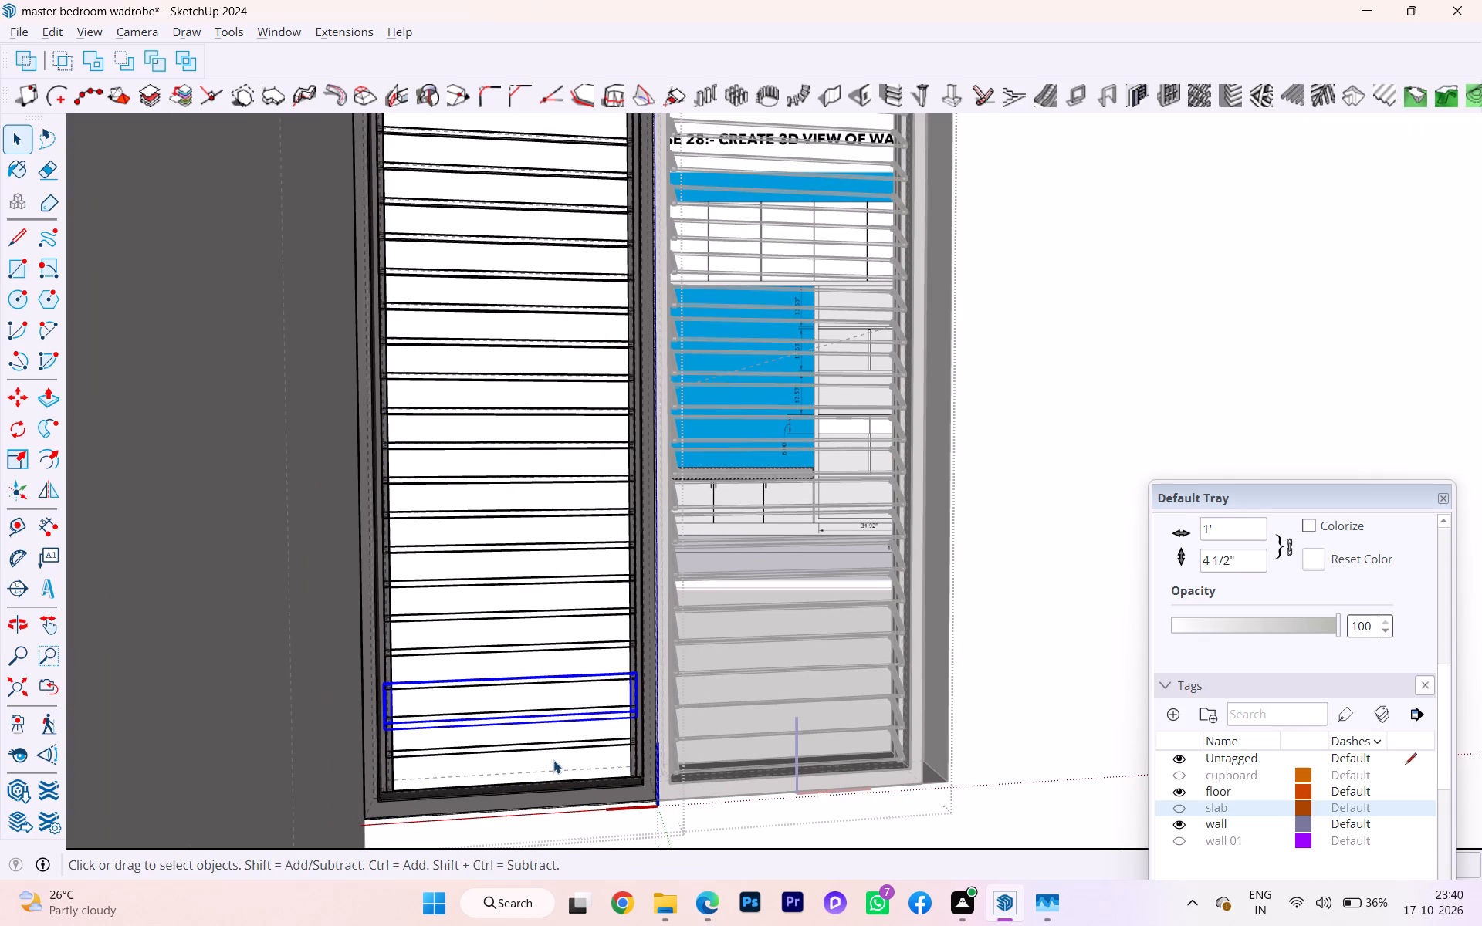
scroll(558, 765, "up", 1)
scroll(558, 765, "down", 2)
scroll(558, 765, "up", 7)
left_click(560, 758)
left_click(553, 767)
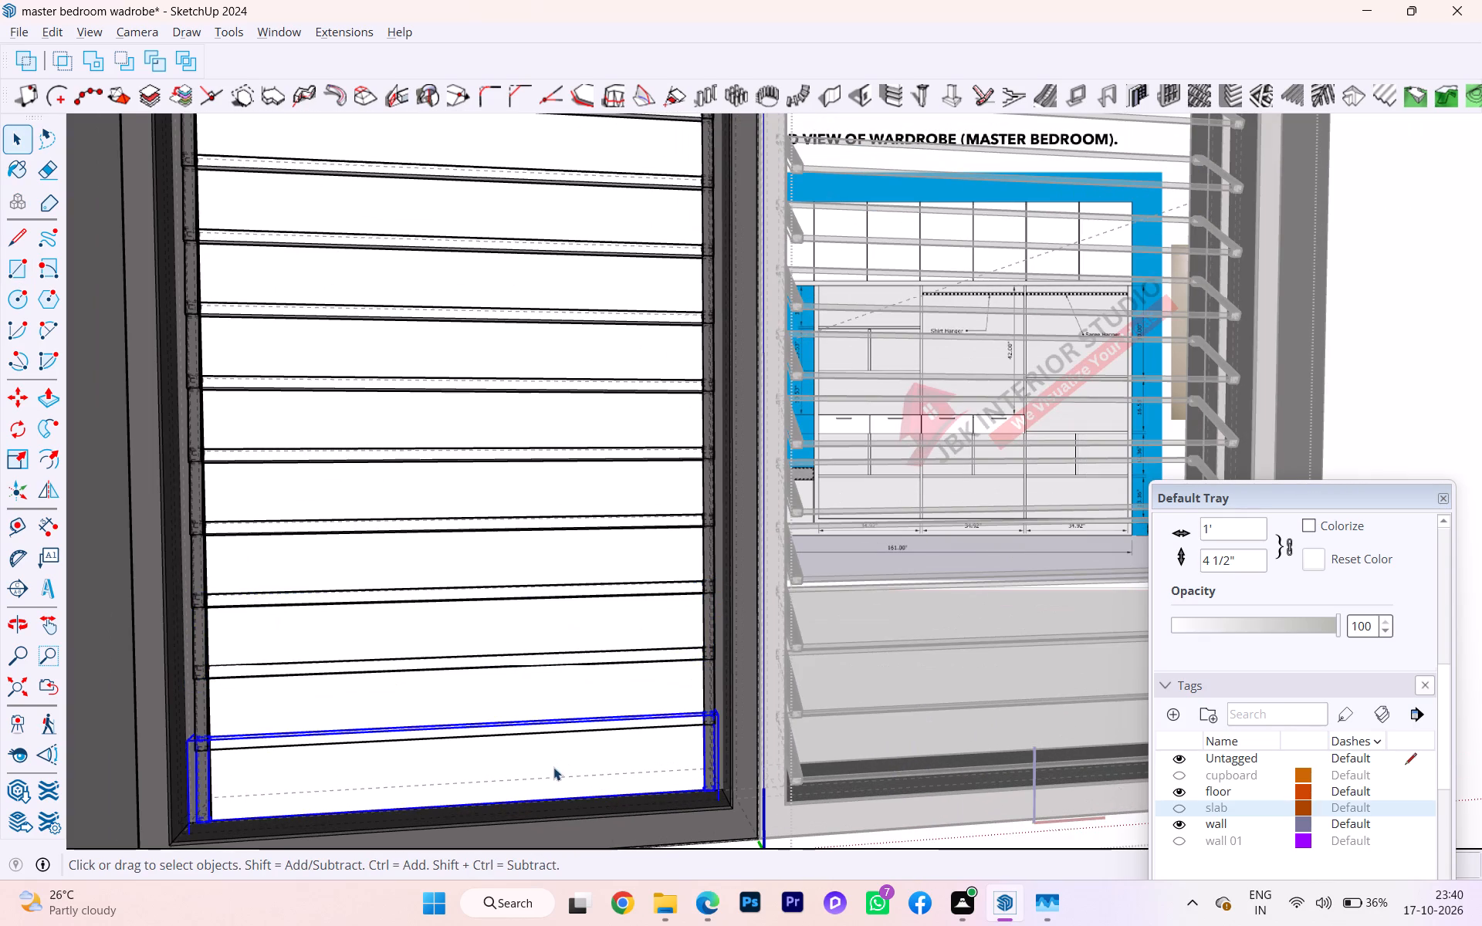
middle_click_drag(617, 738, 527, 757)
scroll(595, 701, "up", 5)
double_click(636, 678)
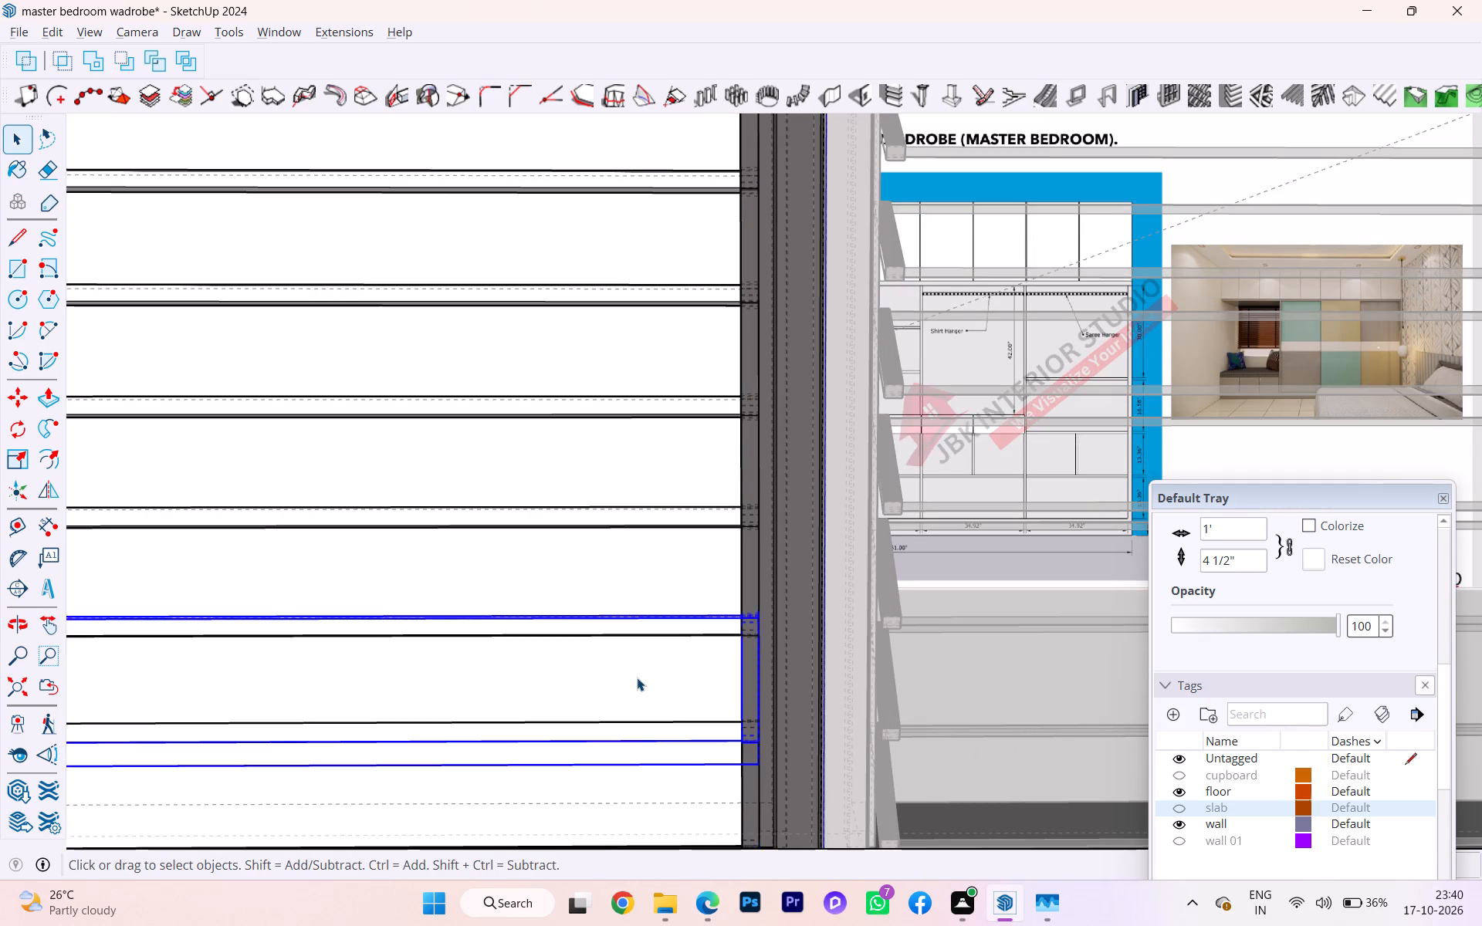
left_click(637, 678)
double_click(637, 678)
left_click(630, 690)
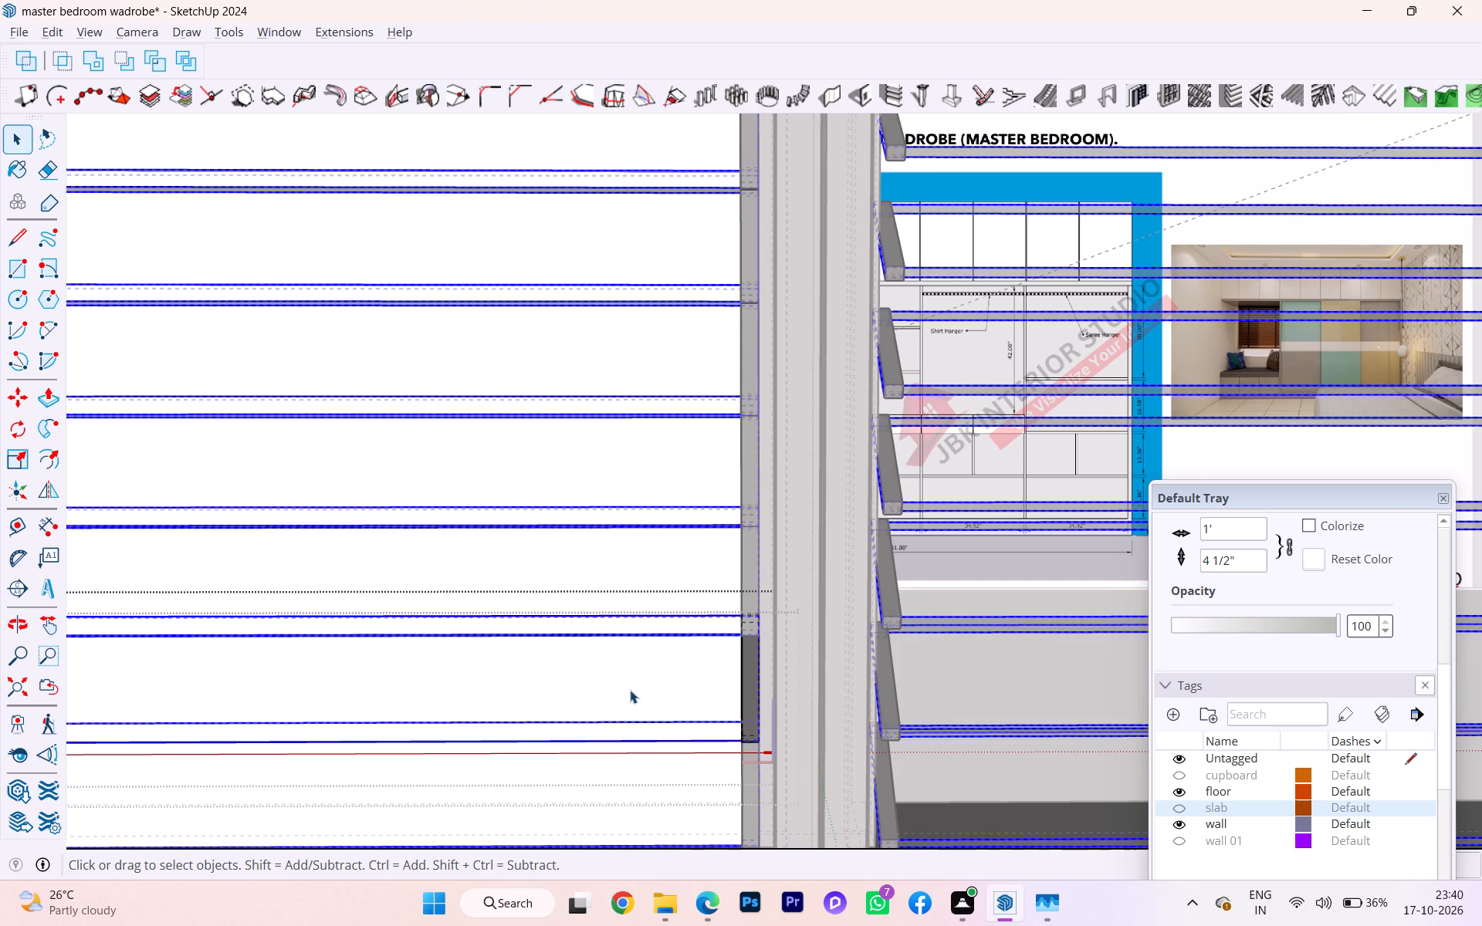
triple_click(630, 690)
scroll(629, 690, "down", 1)
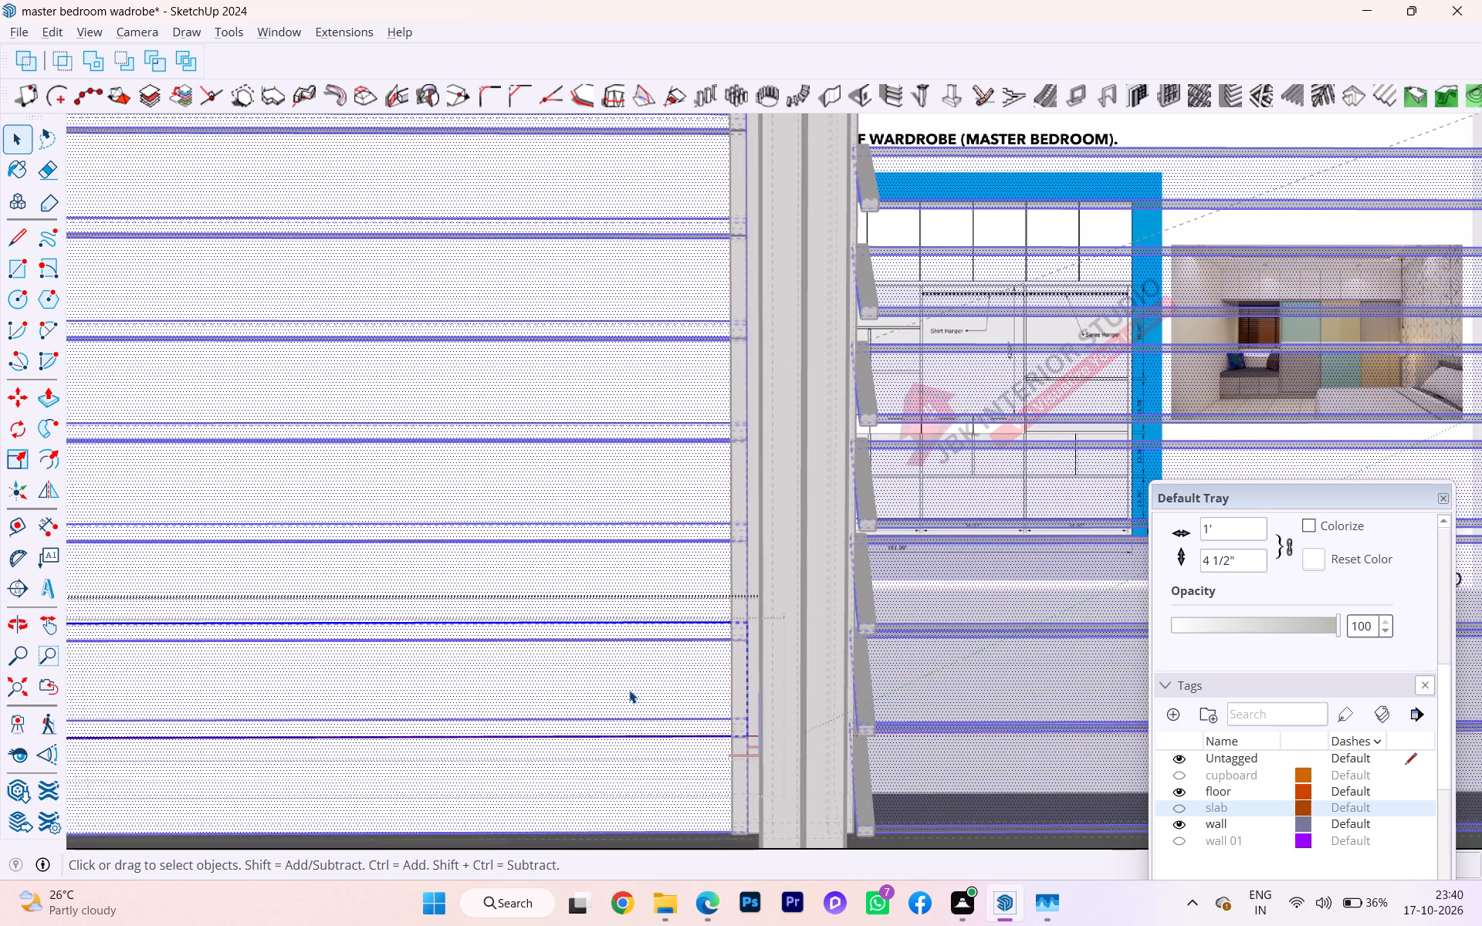
double_click(629, 690)
scroll(625, 692, "down", 3)
double_click(625, 692)
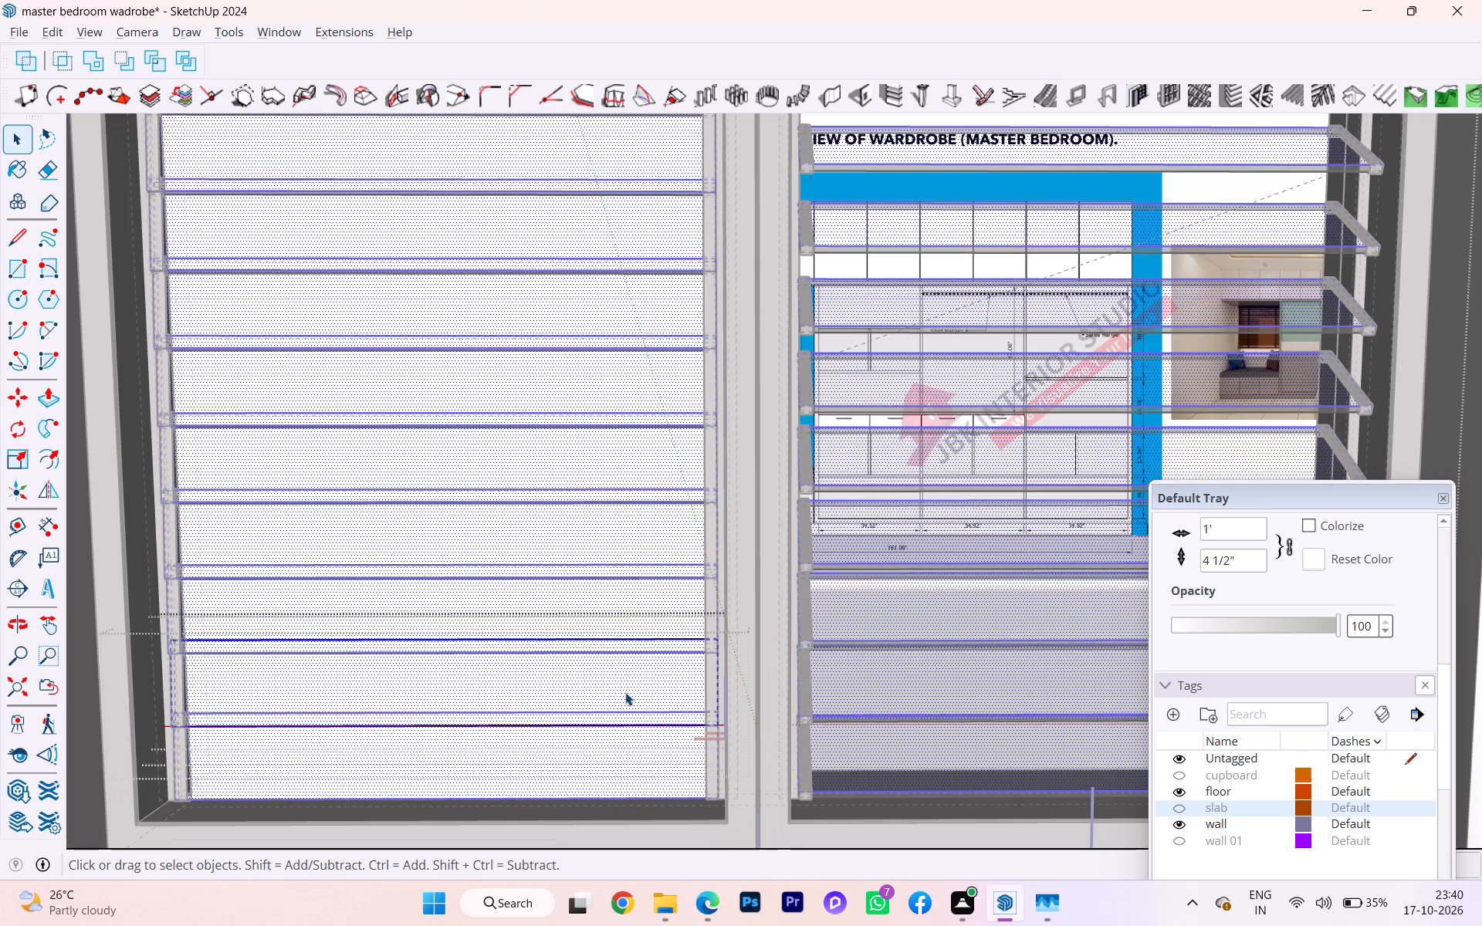
scroll(607, 705, "down", 4)
left_click(428, 836)
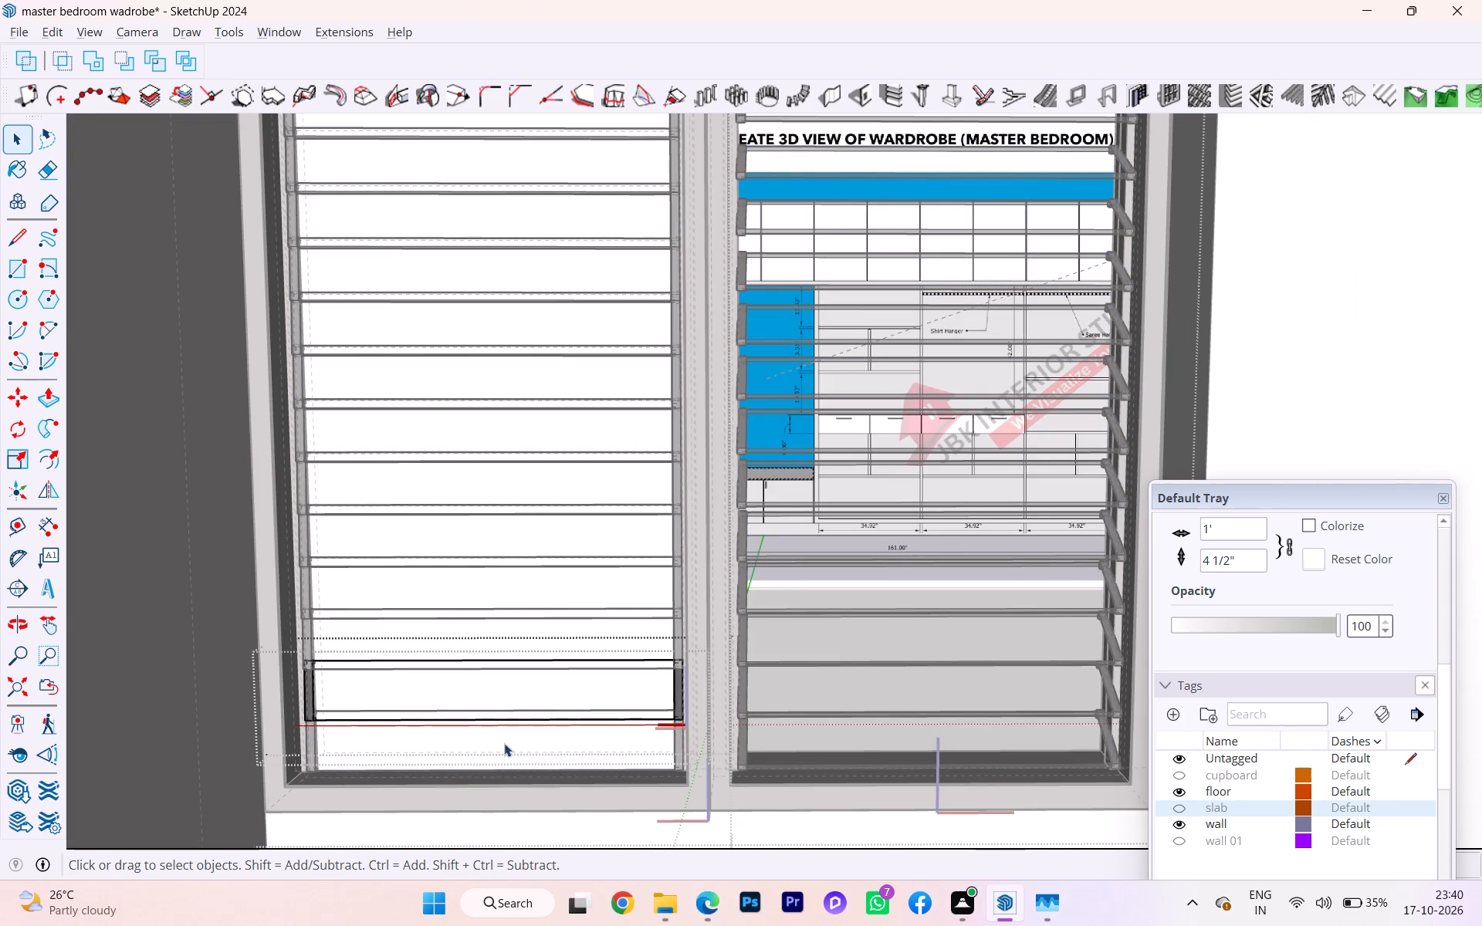
double_click(536, 701)
double_click(536, 700)
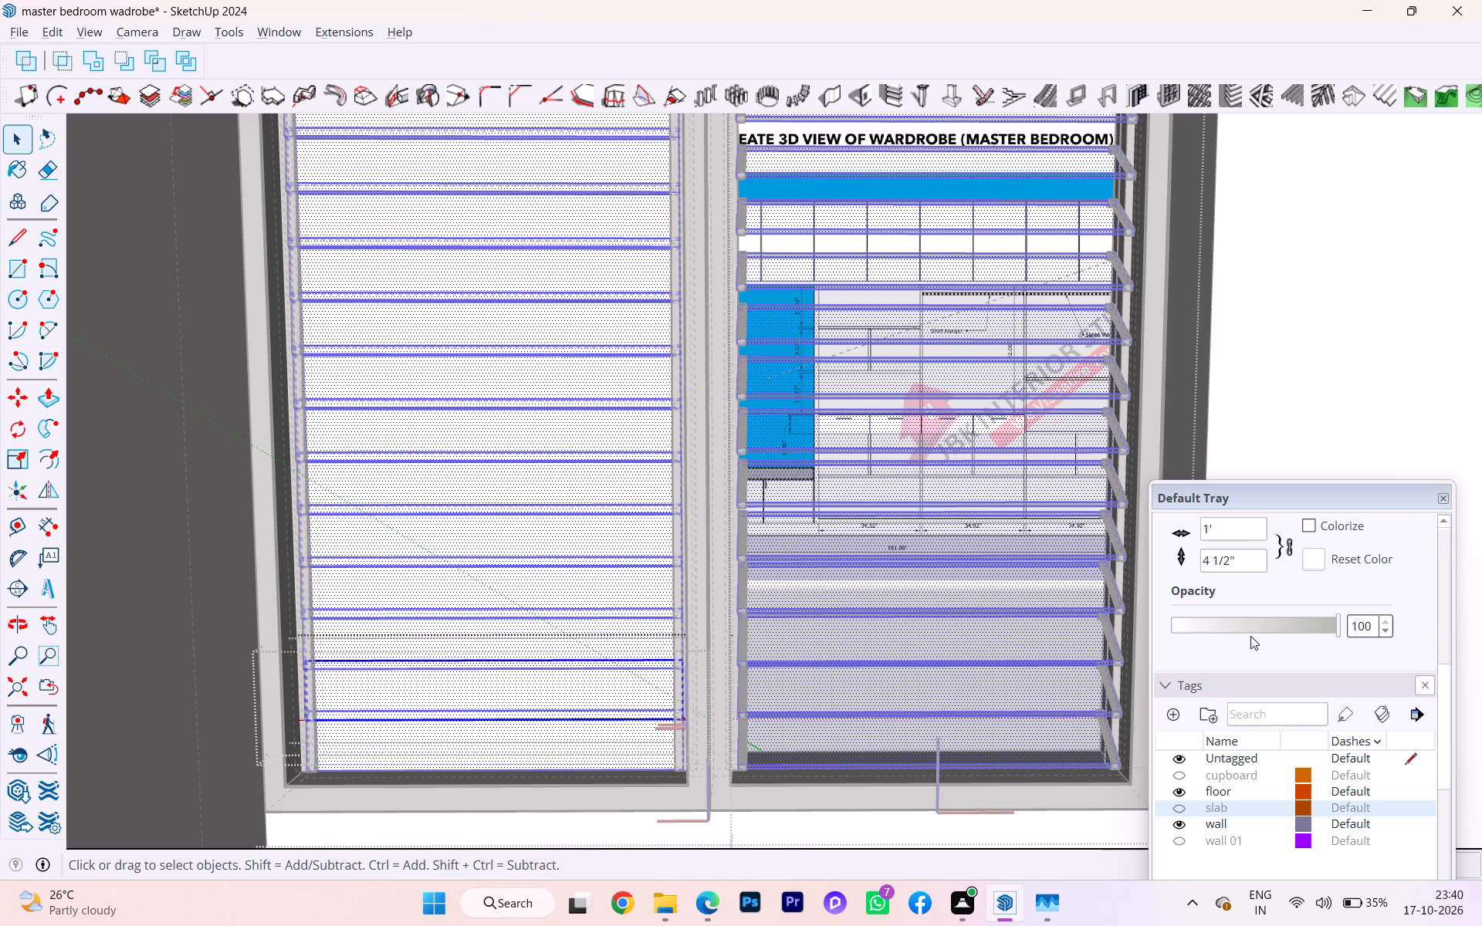
Show the Glass and Mirrors material collection for choosing a glass finish.
scroll(1240, 544, "up", 7)
scroll(1240, 545, "down", 4)
scroll(1240, 545, "up", 1)
scroll(1240, 545, "down", 1)
scroll(1240, 545, "up", 15)
scroll(1242, 569, "down", 1)
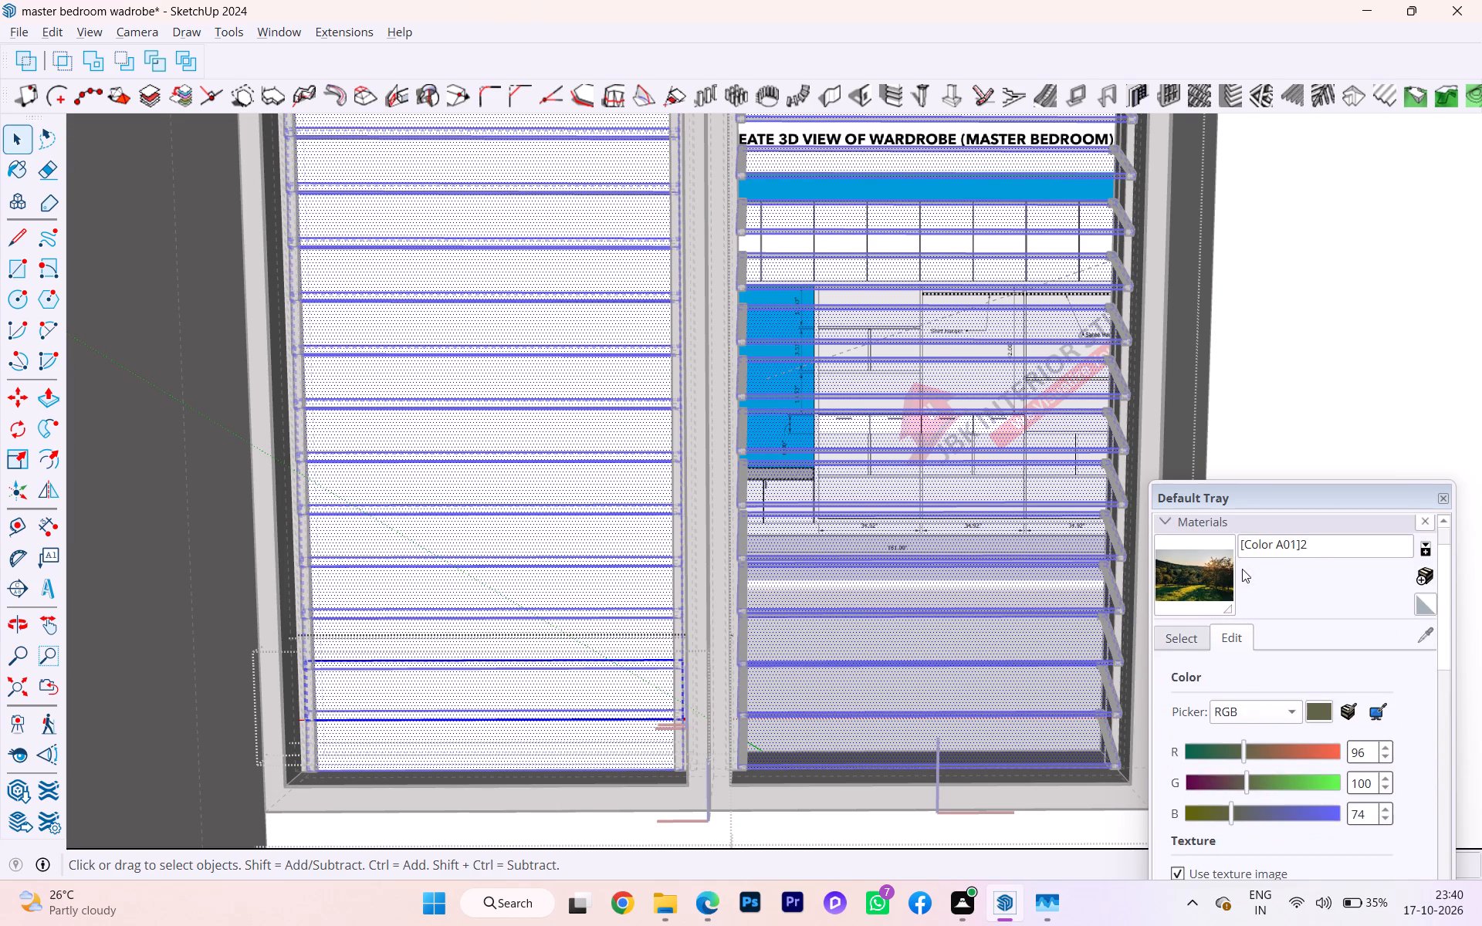
scroll(1240, 589, "down", 3)
scroll(1234, 608, "up", 4)
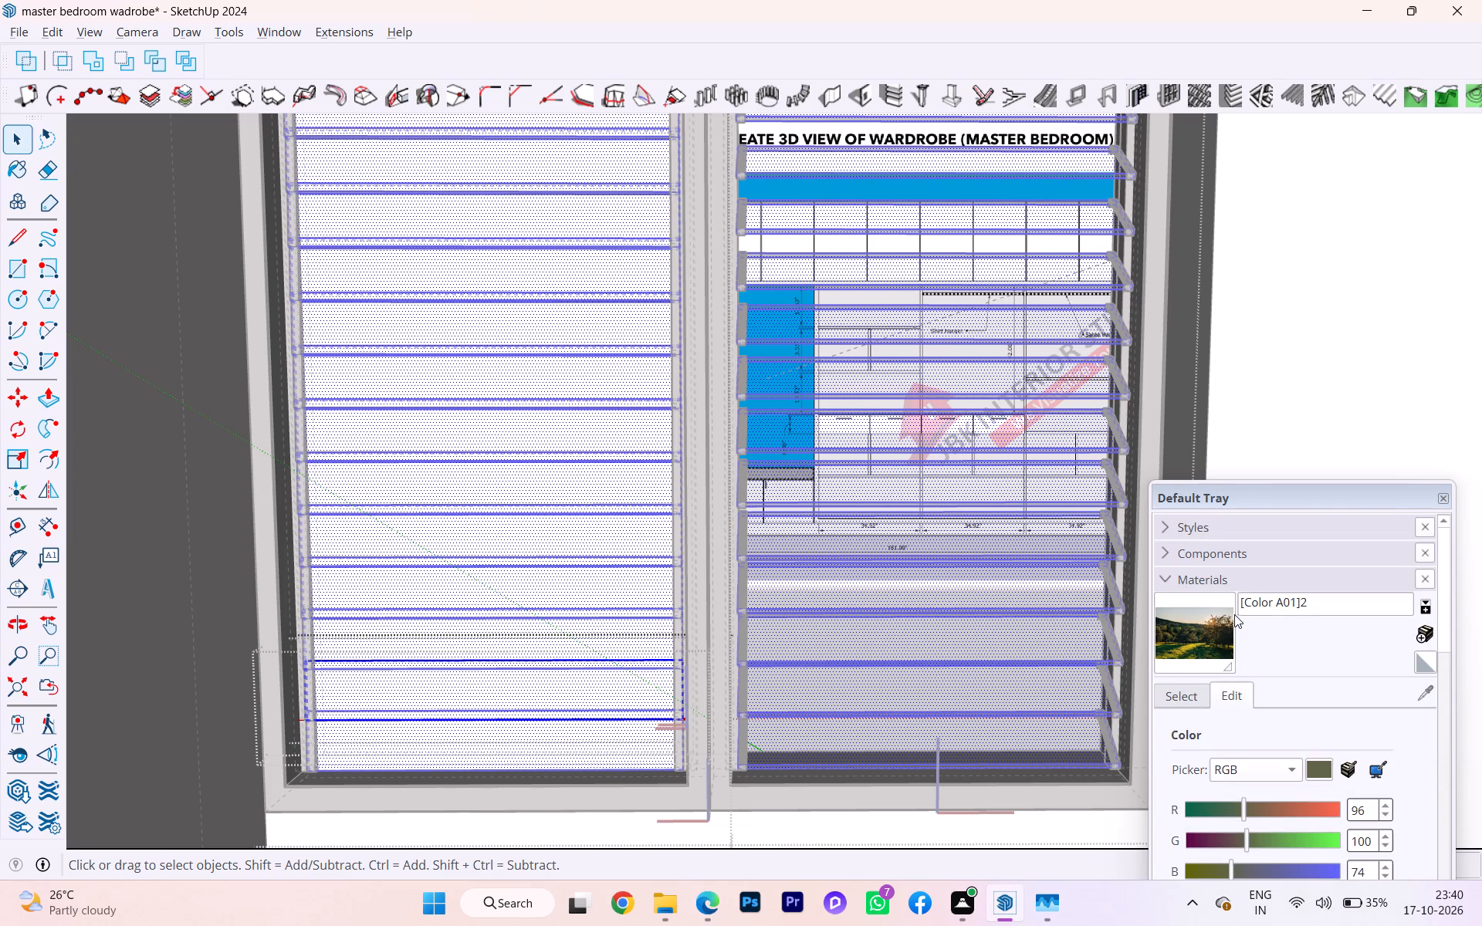
scroll(1236, 617, "up", 1)
left_click(1234, 581)
left_click(1258, 586)
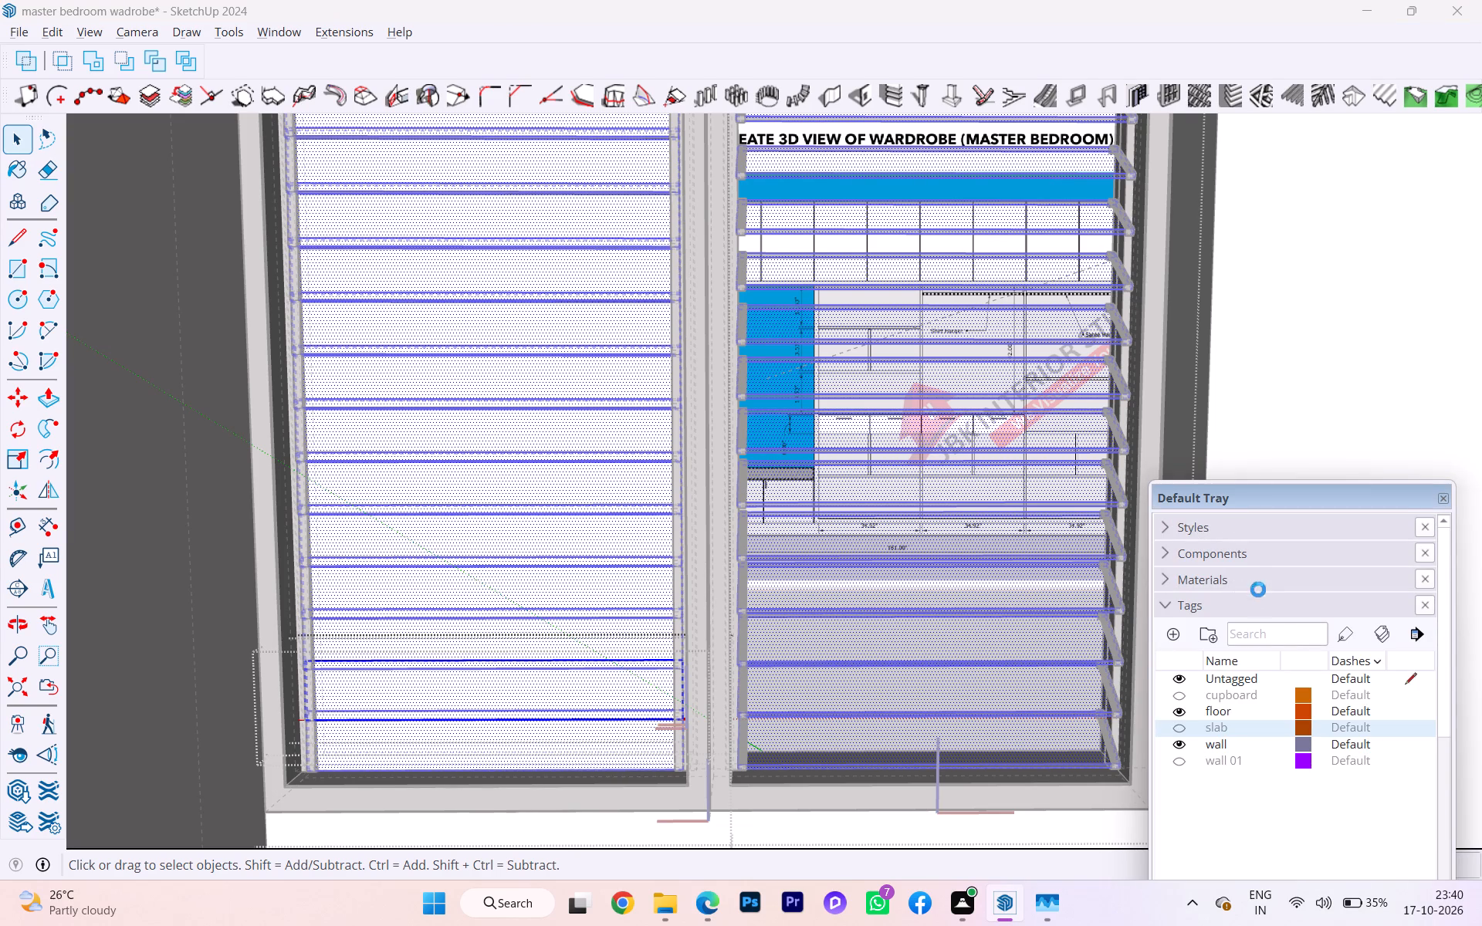
left_click(1262, 603)
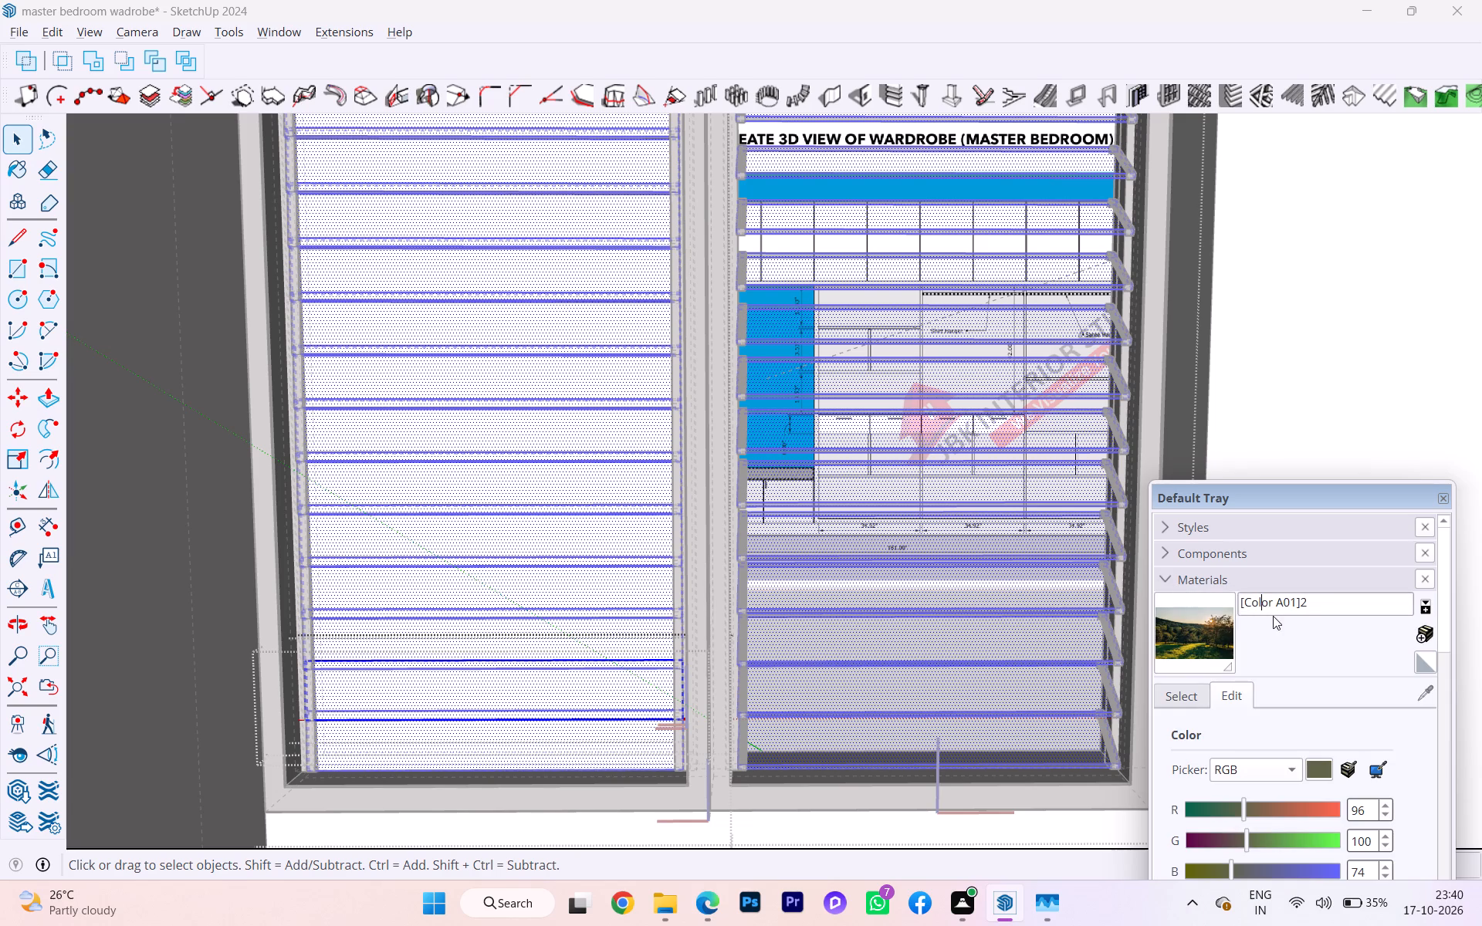
left_click(1239, 779)
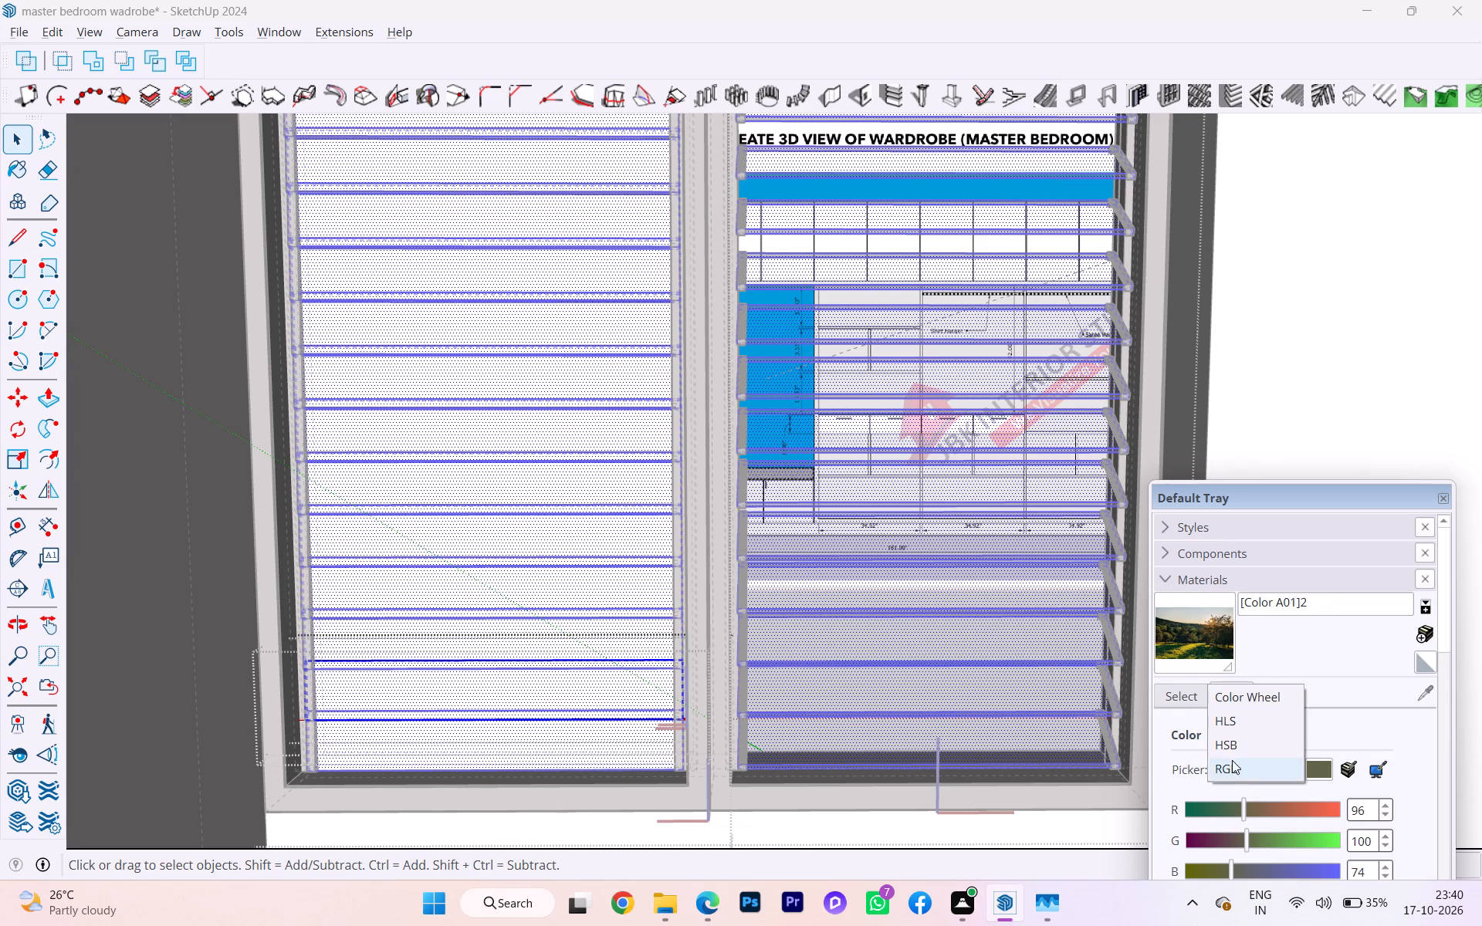
left_click(1129, 750)
left_click(1186, 691)
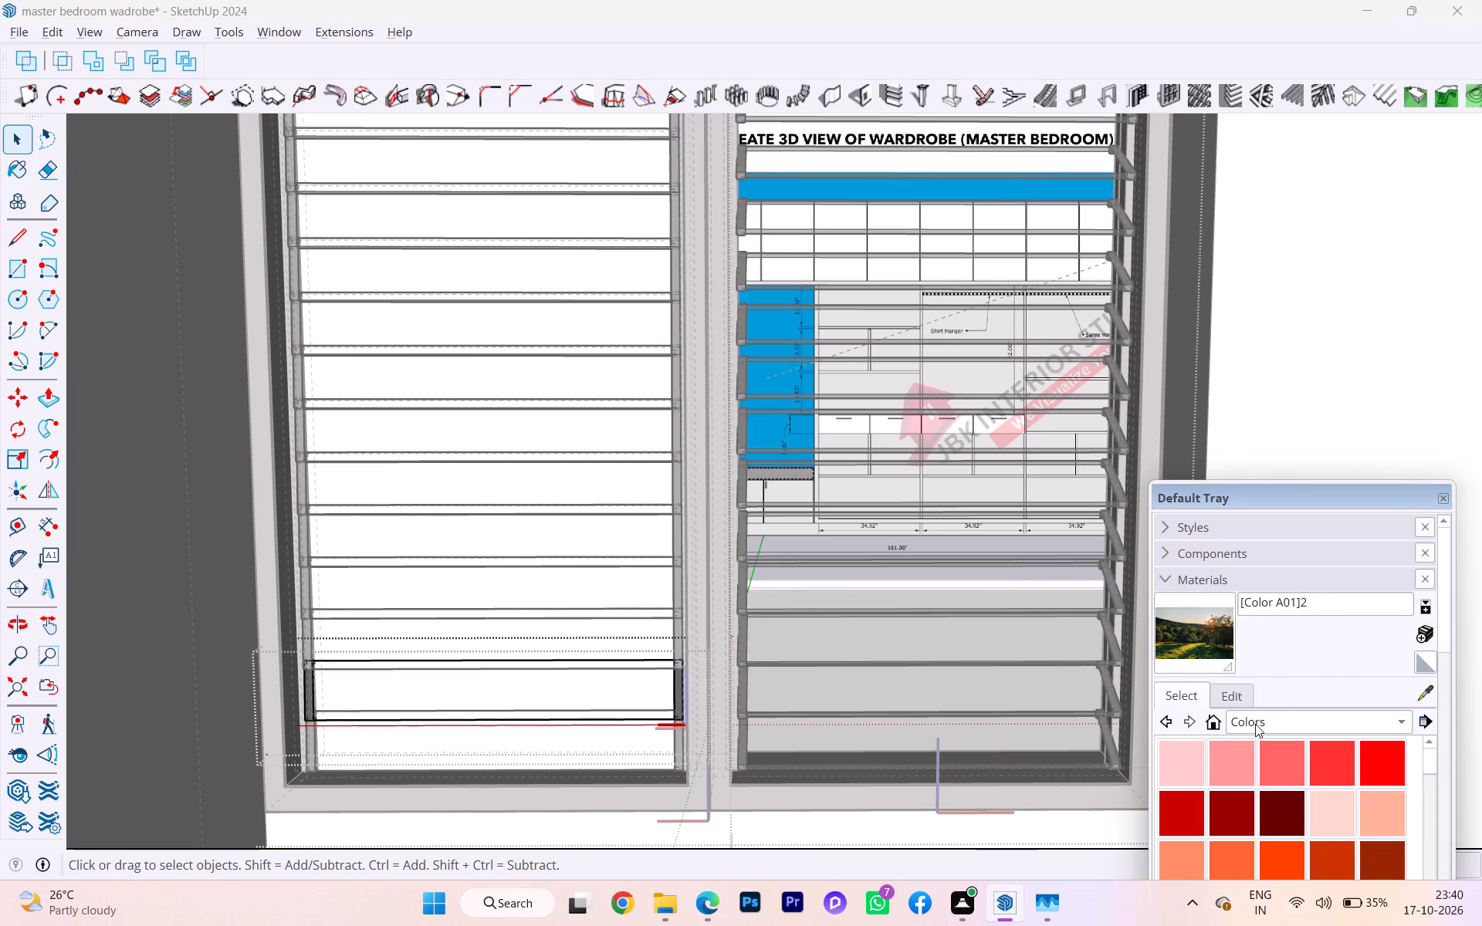
left_click(1255, 724)
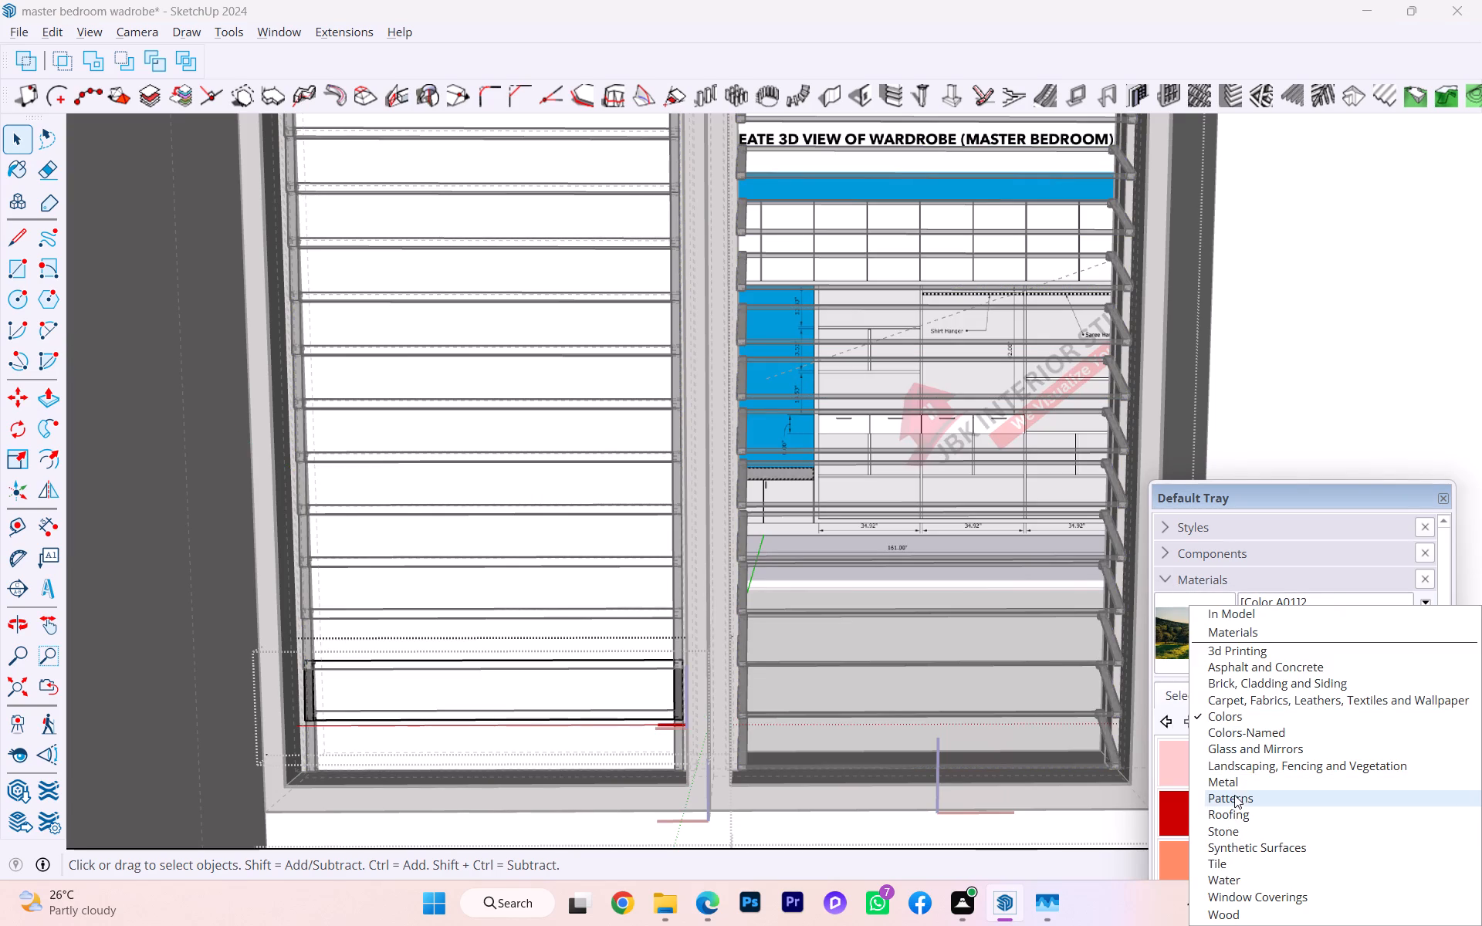
left_click(1241, 752)
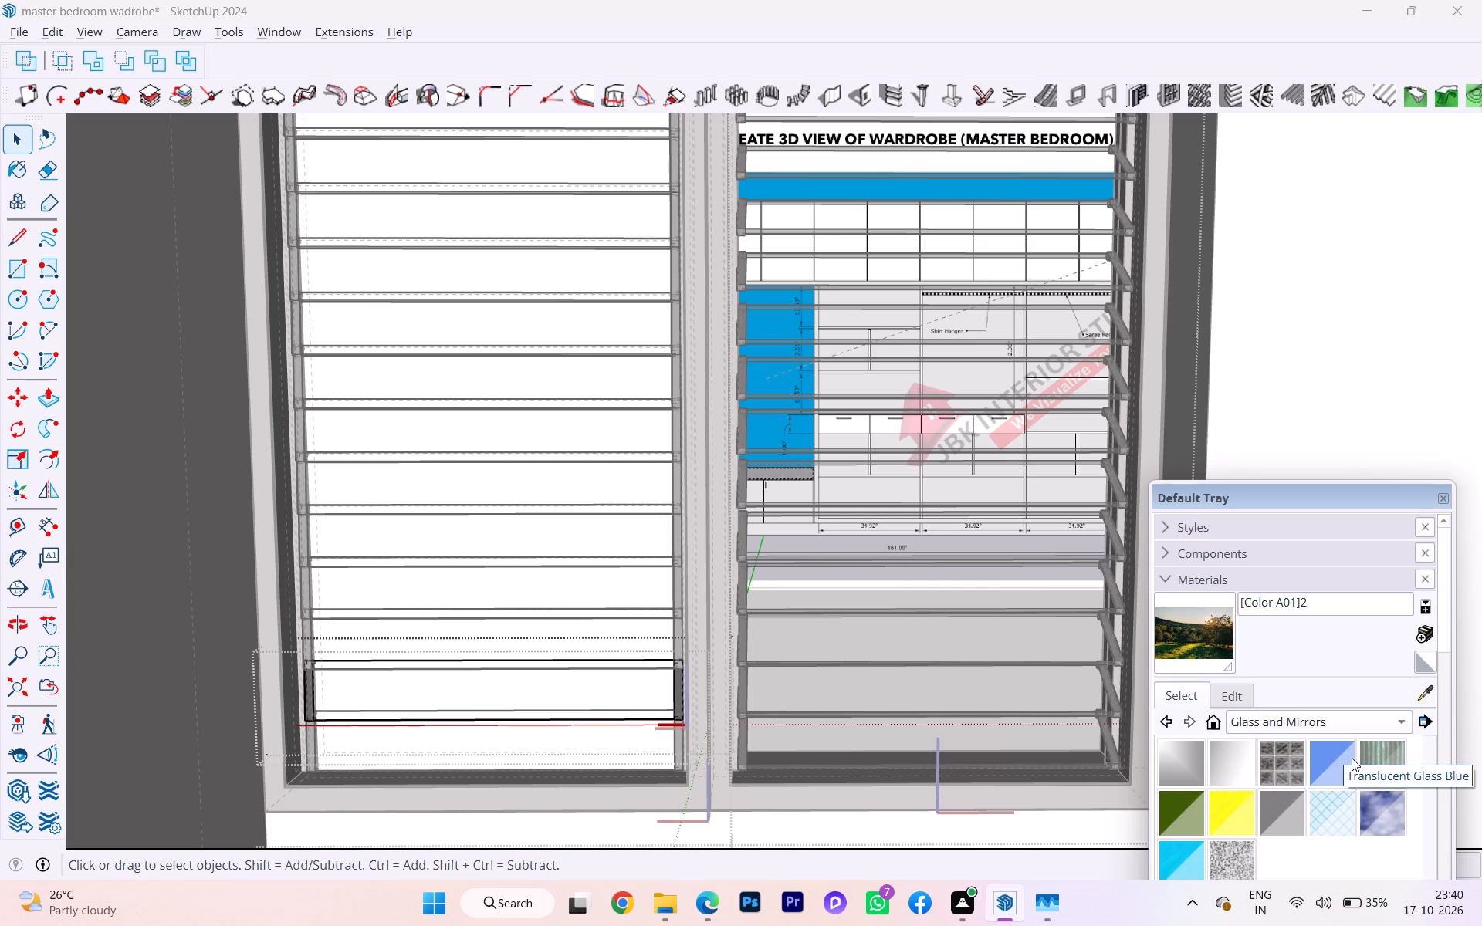
Try to paint the area between the left shutter's louvres with the green striped glass material.
left_click(1373, 748)
left_click(577, 584)
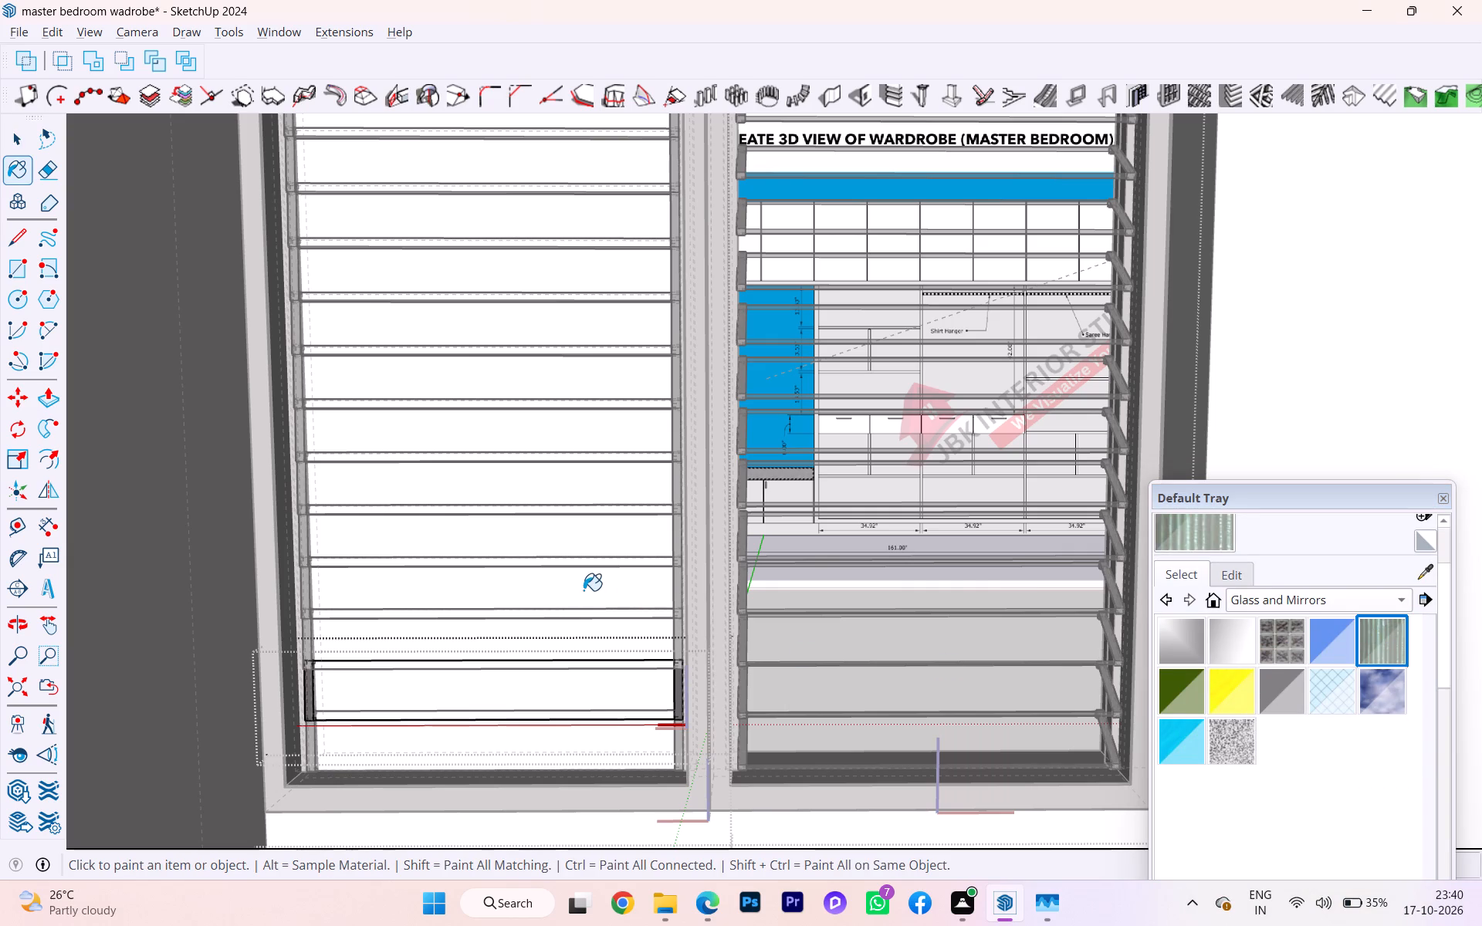
left_click(584, 590)
left_click(576, 596)
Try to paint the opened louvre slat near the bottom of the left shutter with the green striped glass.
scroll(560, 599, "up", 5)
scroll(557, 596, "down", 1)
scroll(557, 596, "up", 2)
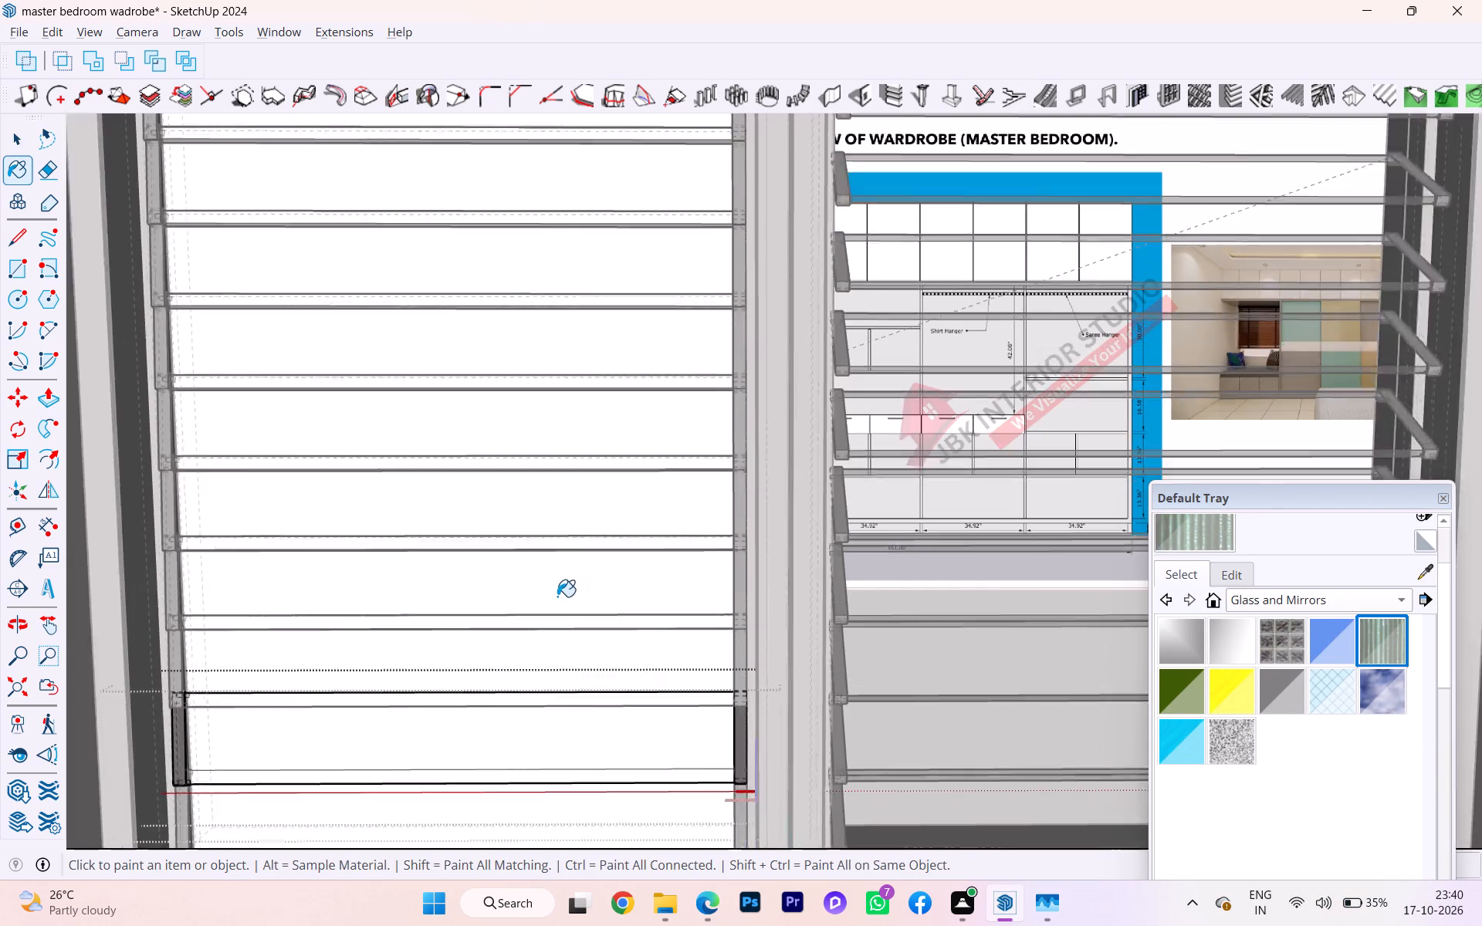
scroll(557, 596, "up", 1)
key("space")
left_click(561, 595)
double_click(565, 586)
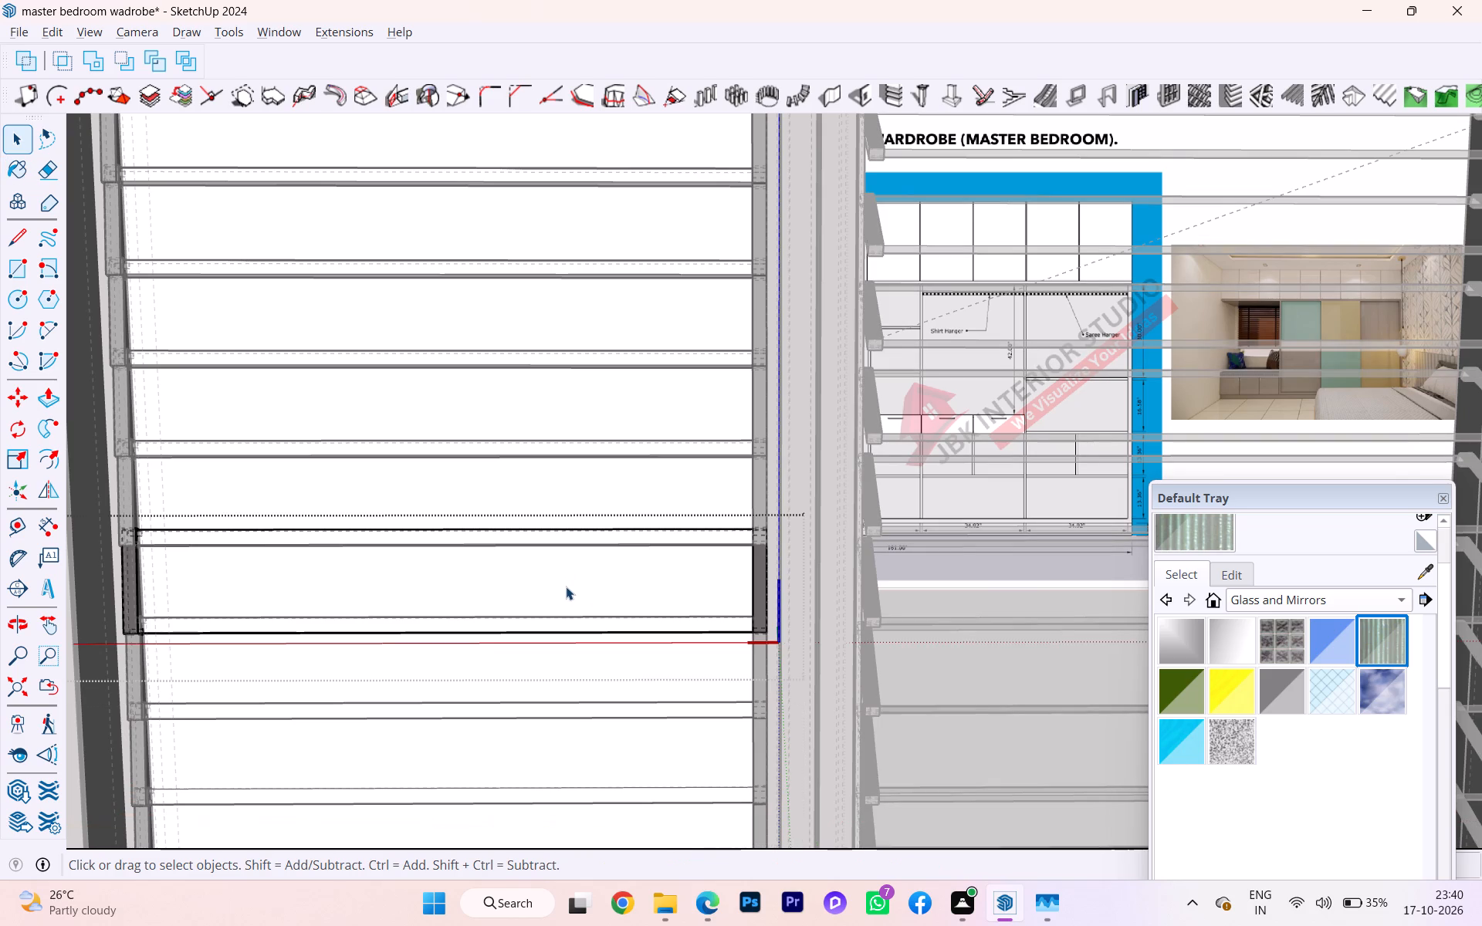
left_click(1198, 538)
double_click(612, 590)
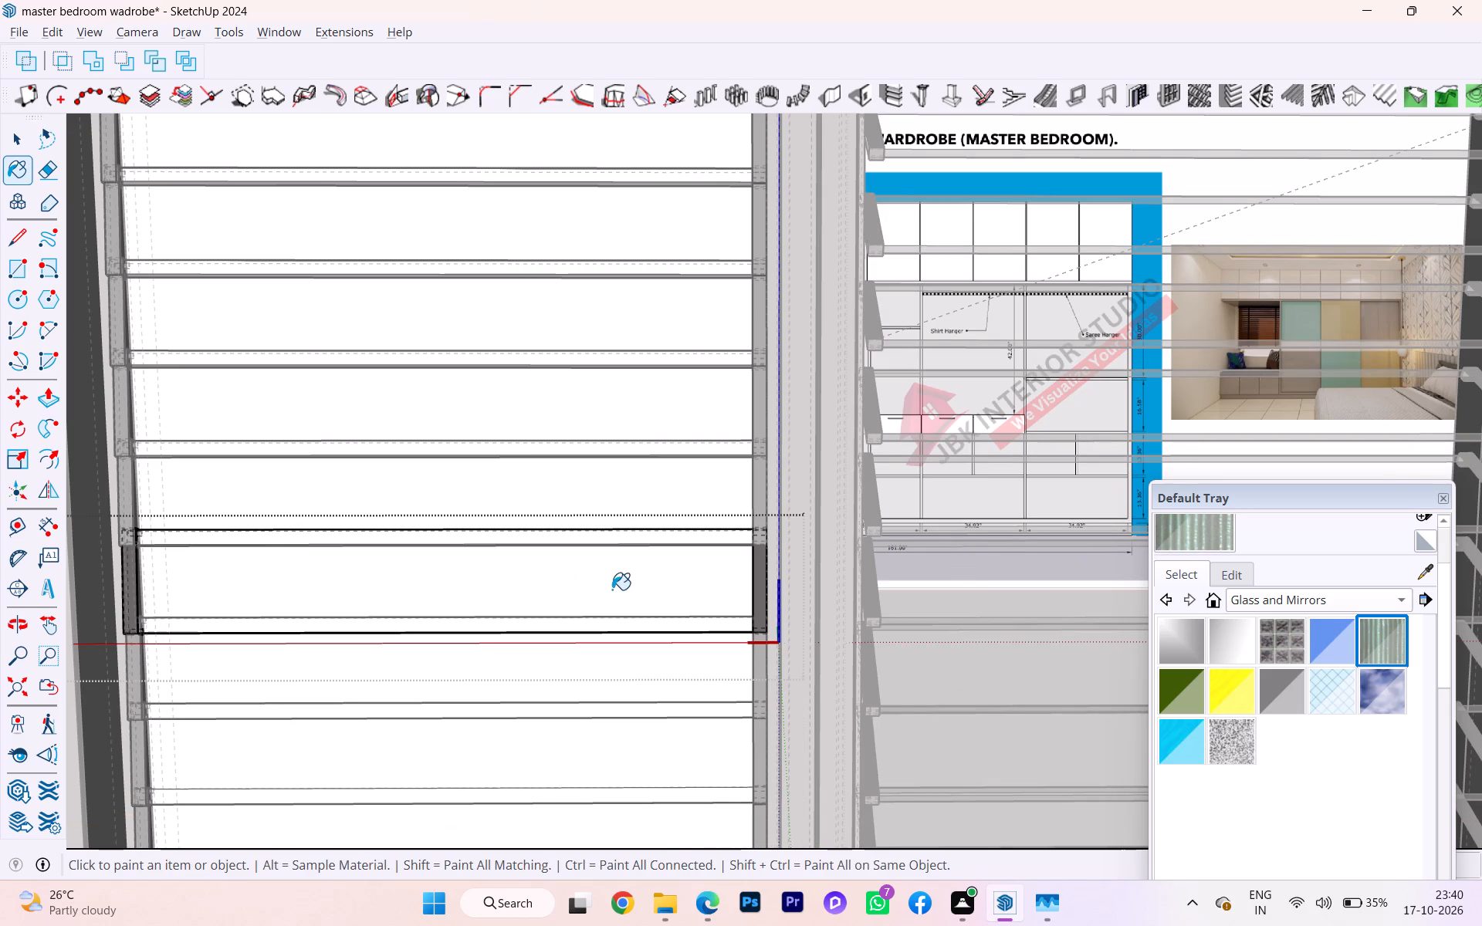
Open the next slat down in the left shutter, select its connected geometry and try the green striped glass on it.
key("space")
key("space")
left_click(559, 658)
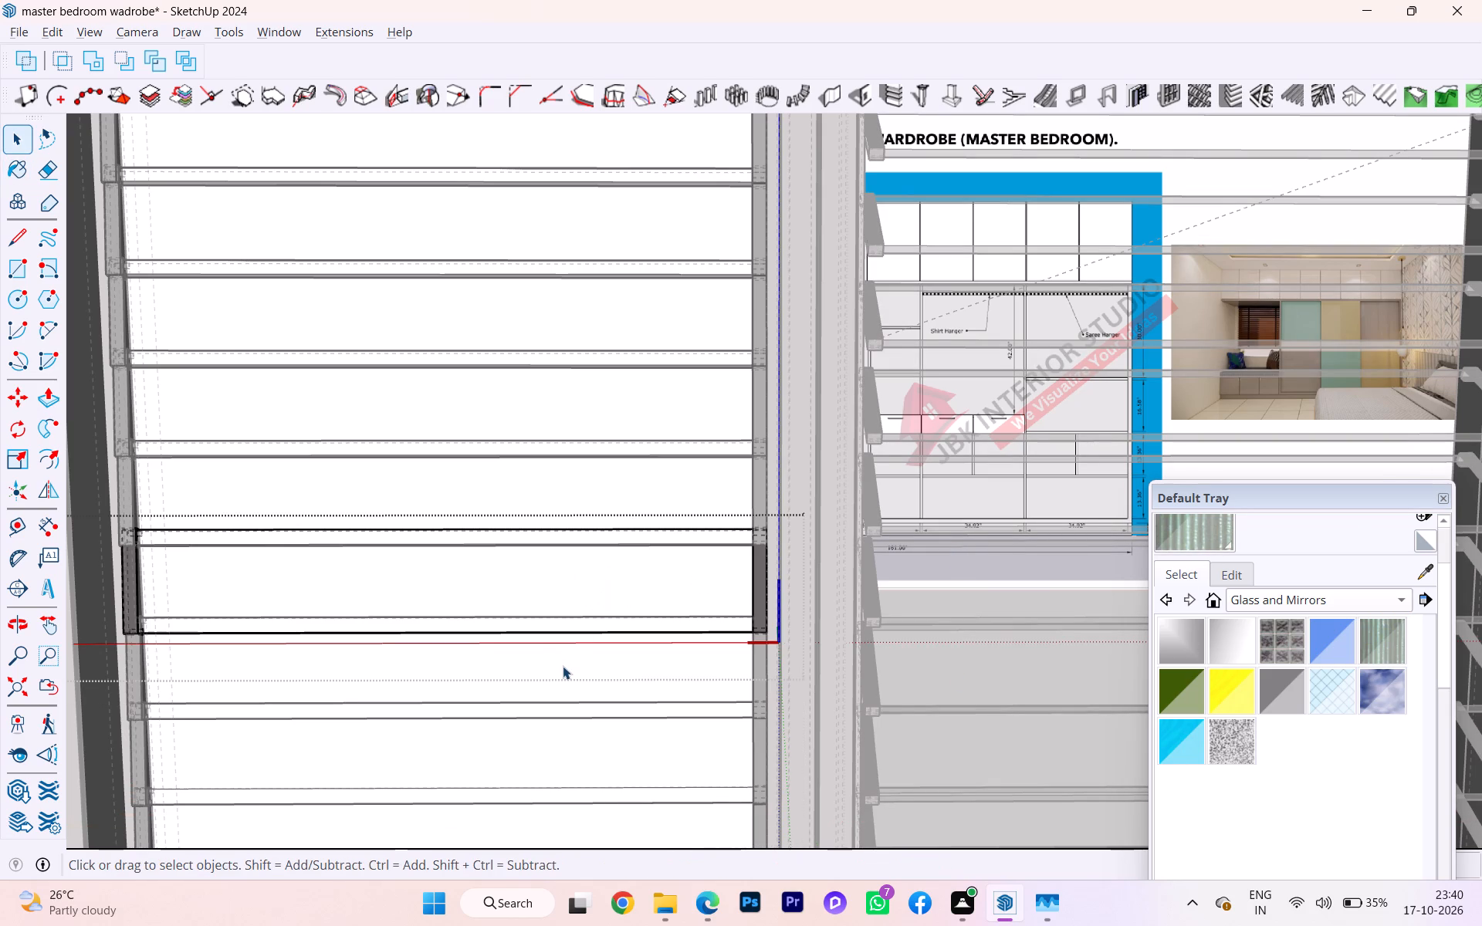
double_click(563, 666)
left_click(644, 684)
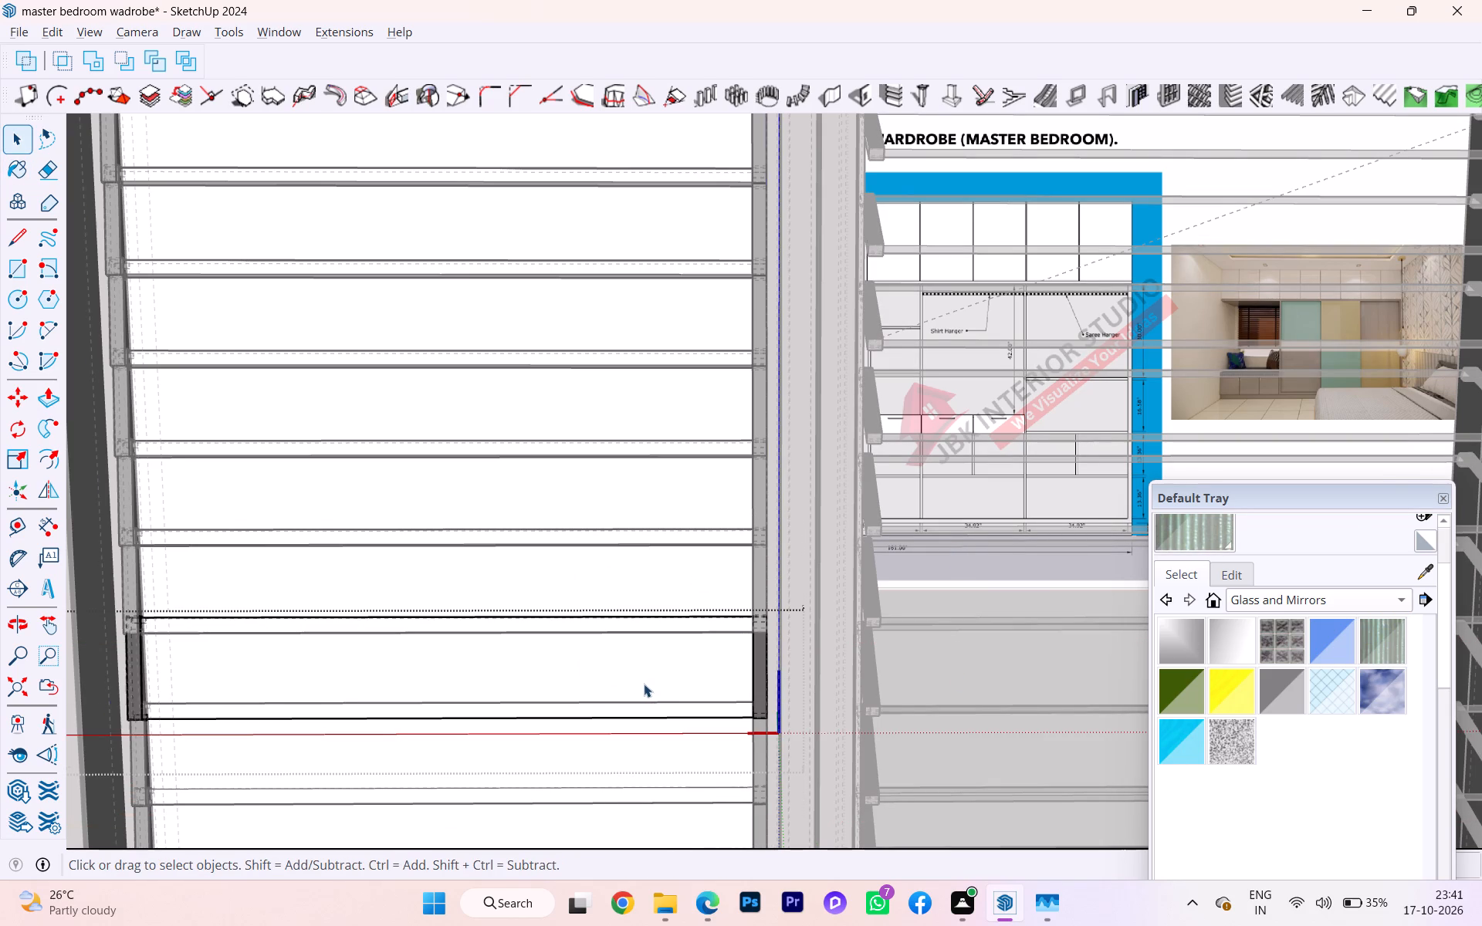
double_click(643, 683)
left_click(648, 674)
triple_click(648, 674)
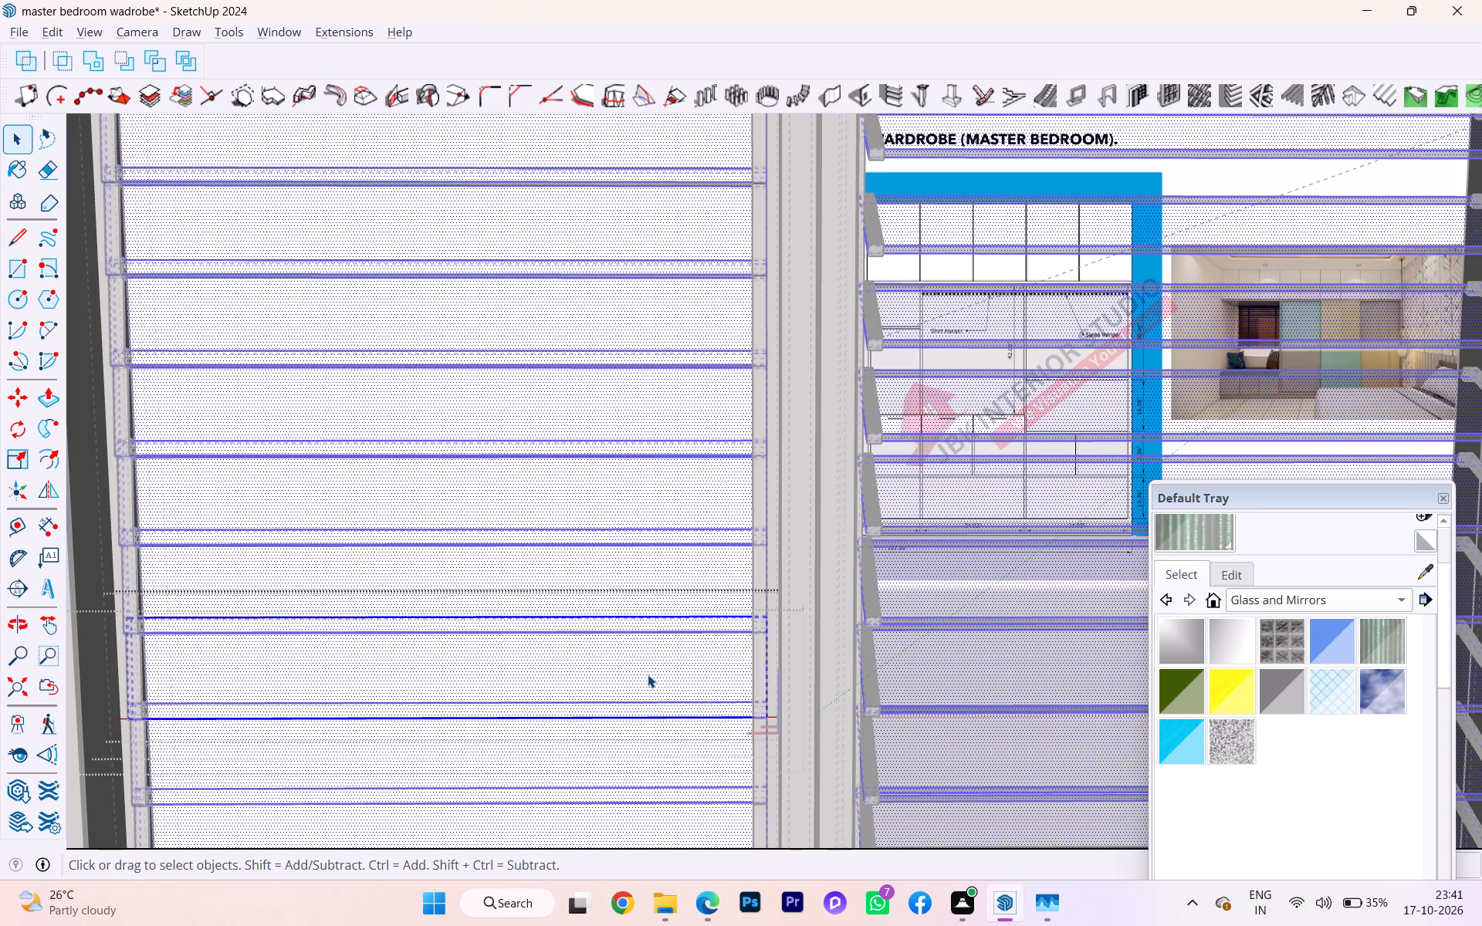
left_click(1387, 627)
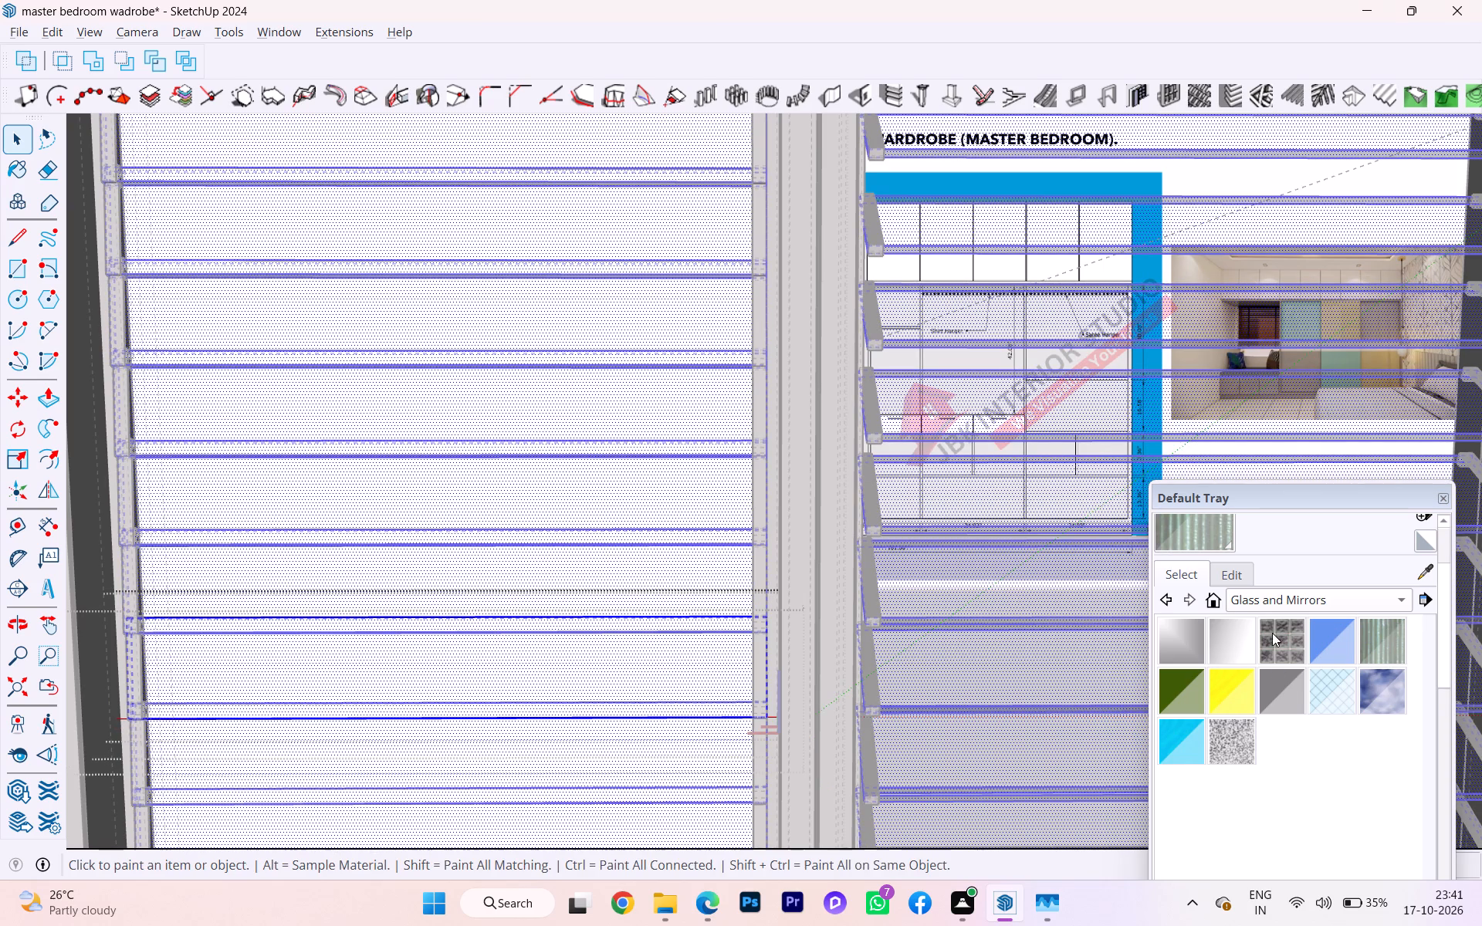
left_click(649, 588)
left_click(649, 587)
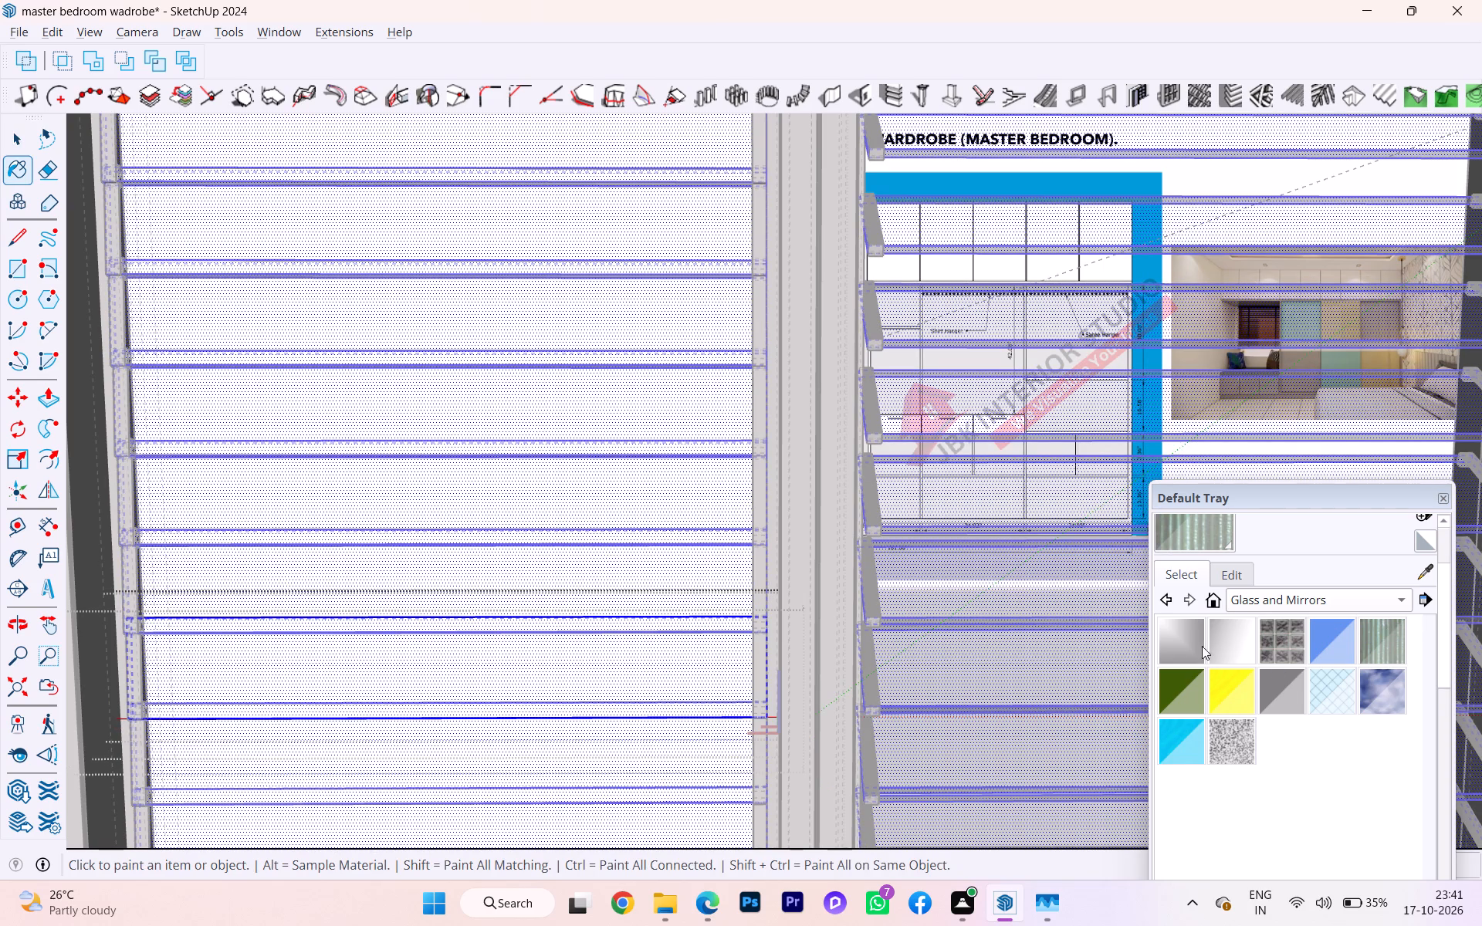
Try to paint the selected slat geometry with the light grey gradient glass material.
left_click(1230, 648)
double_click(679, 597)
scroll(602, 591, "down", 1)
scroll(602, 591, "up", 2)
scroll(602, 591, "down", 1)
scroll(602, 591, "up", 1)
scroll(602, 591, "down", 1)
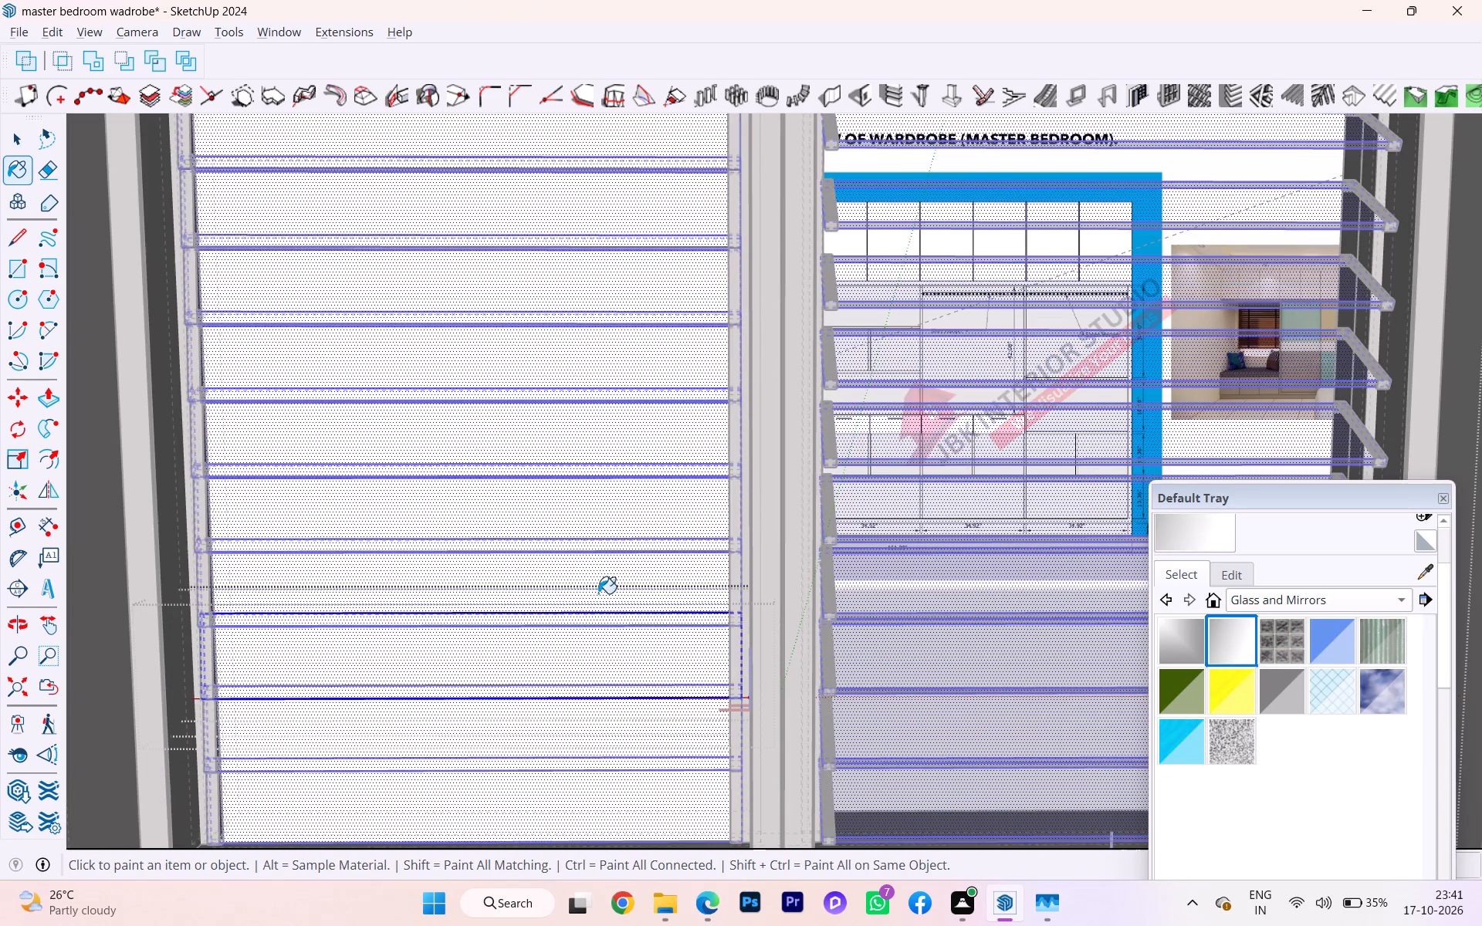
Open a left-shutter slat, select its large face and paint it with the translucent blue glass material.
key("space")
left_click(585, 596)
scroll(627, 573, "up", 6)
scroll(627, 573, "down", 1)
scroll(627, 573, "up", 9)
left_click(629, 571)
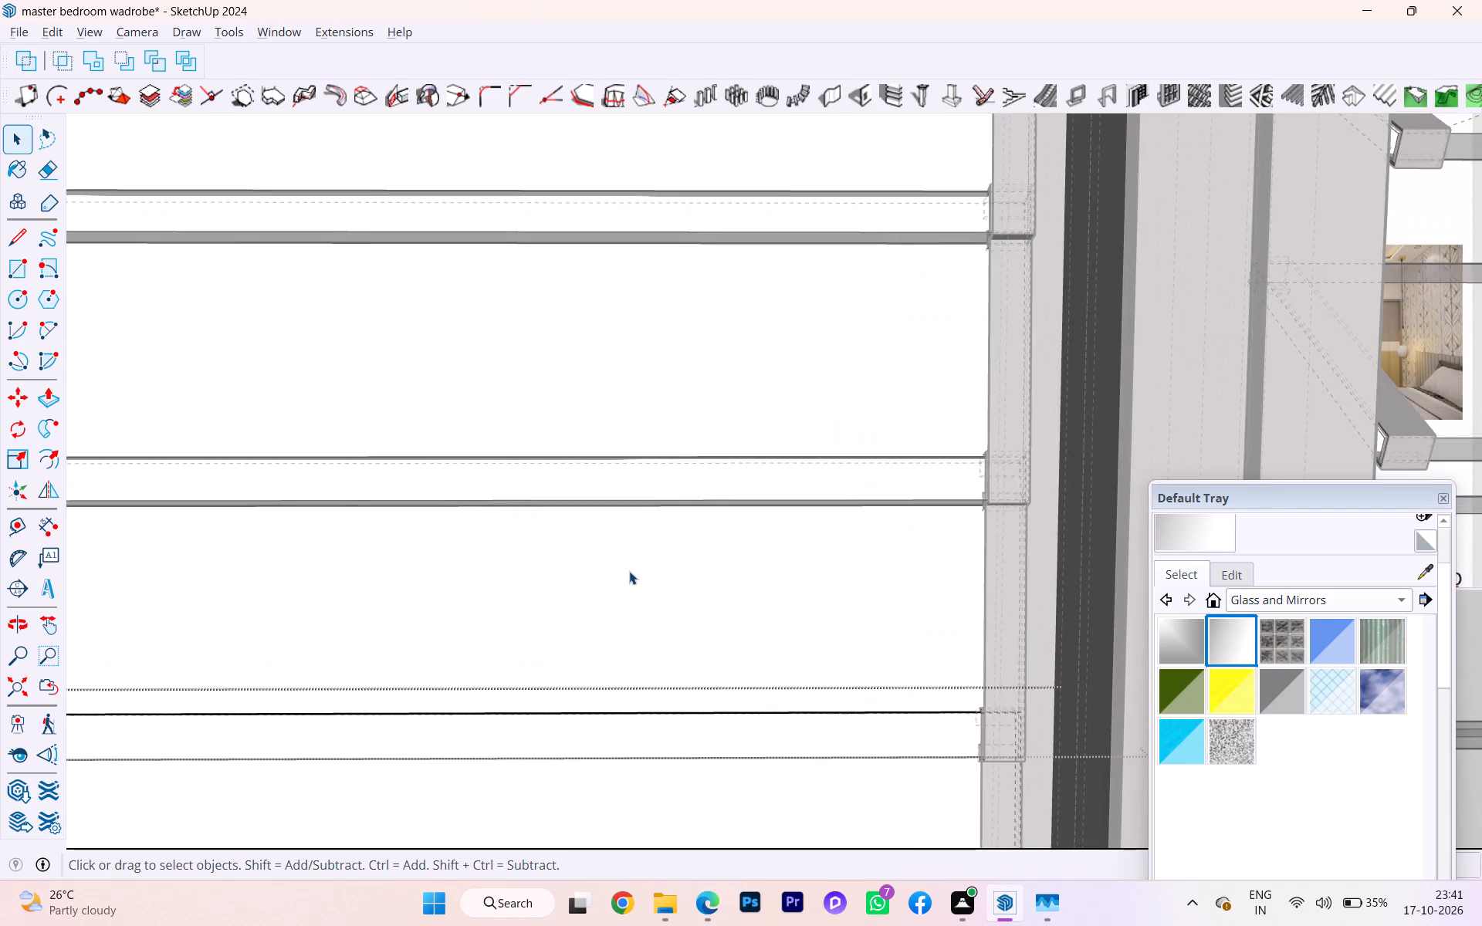
triple_click(629, 571)
triple_click(629, 571)
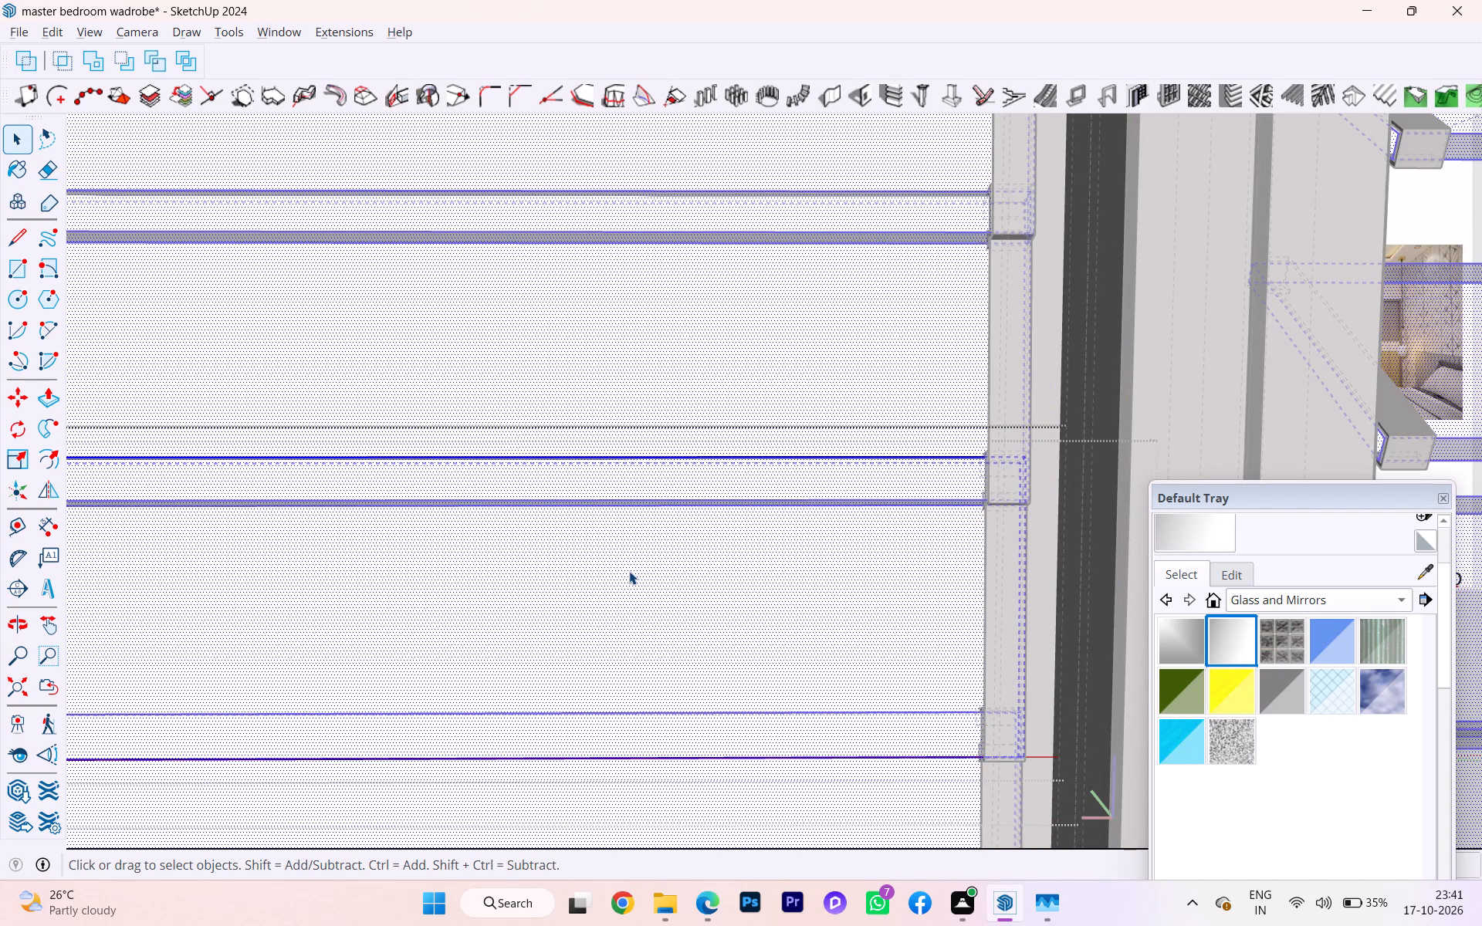
double_click(629, 571)
double_click(629, 571)
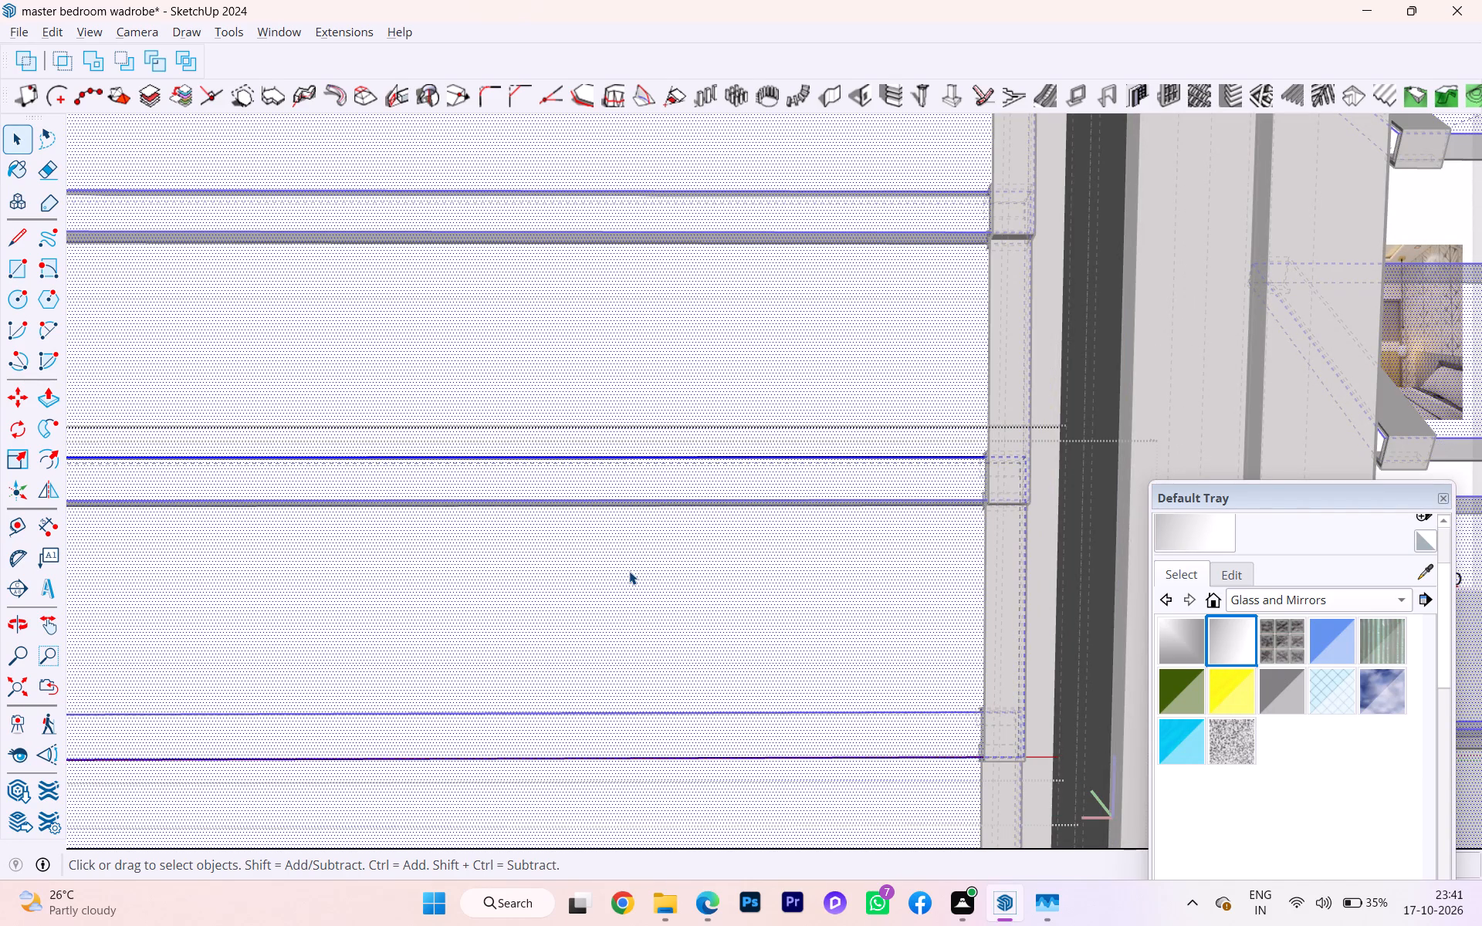
left_click(629, 571)
left_click(626, 576)
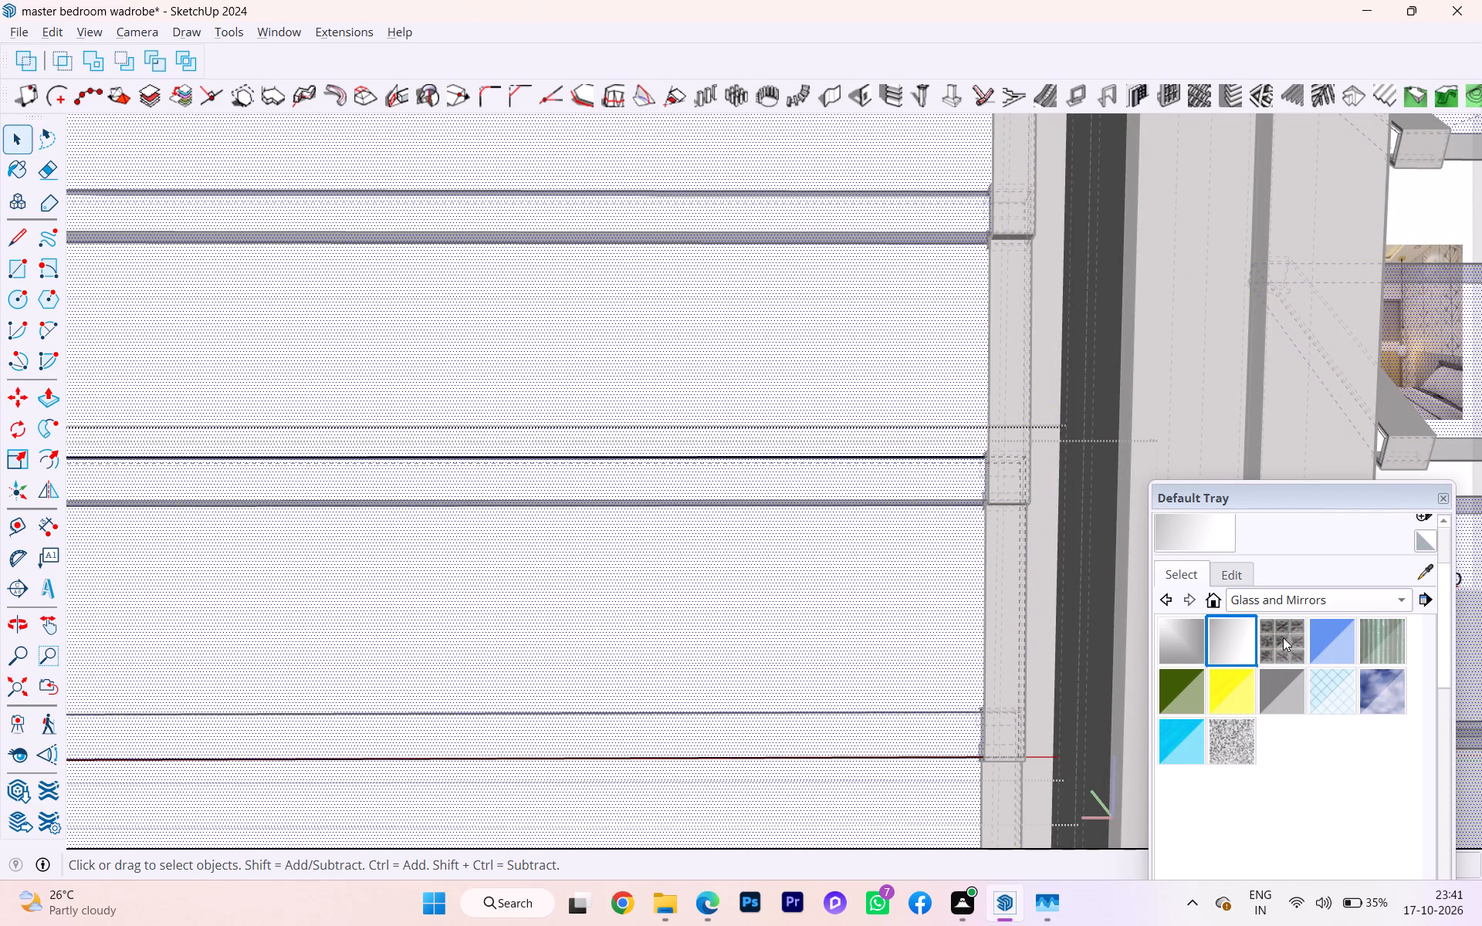
left_click(1325, 637)
left_click(834, 563)
Close the slat and shutter editing levels to return to the whole louvred window in the room.
scroll(820, 580, "down", 1)
scroll(820, 580, "up", 1)
scroll(820, 580, "down", 2)
scroll(783, 598, "up", 1)
scroll(782, 599, "down", 3)
scroll(773, 603, "up", 2)
scroll(772, 603, "down", 4)
scroll(768, 607, "up", 1)
scroll(768, 607, "down", 3)
scroll(768, 607, "up", 1)
scroll(768, 607, "down", 2)
scroll(766, 608, "up", 4)
scroll(766, 608, "down", 10)
scroll(767, 612, "up", 3)
scroll(767, 612, "down", 7)
scroll(770, 617, "up", 3)
scroll(770, 617, "down", 5)
scroll(770, 618, "up", 1)
scroll(770, 619, "down", 4)
scroll(768, 625, "up", 1)
scroll(768, 625, "down", 3)
key("space")
left_click(762, 770)
scroll(695, 667, "down", 6)
scroll(695, 667, "up", 1)
scroll(694, 667, "down", 13)
left_click(516, 698)
left_click(507, 698)
double_click(502, 697)
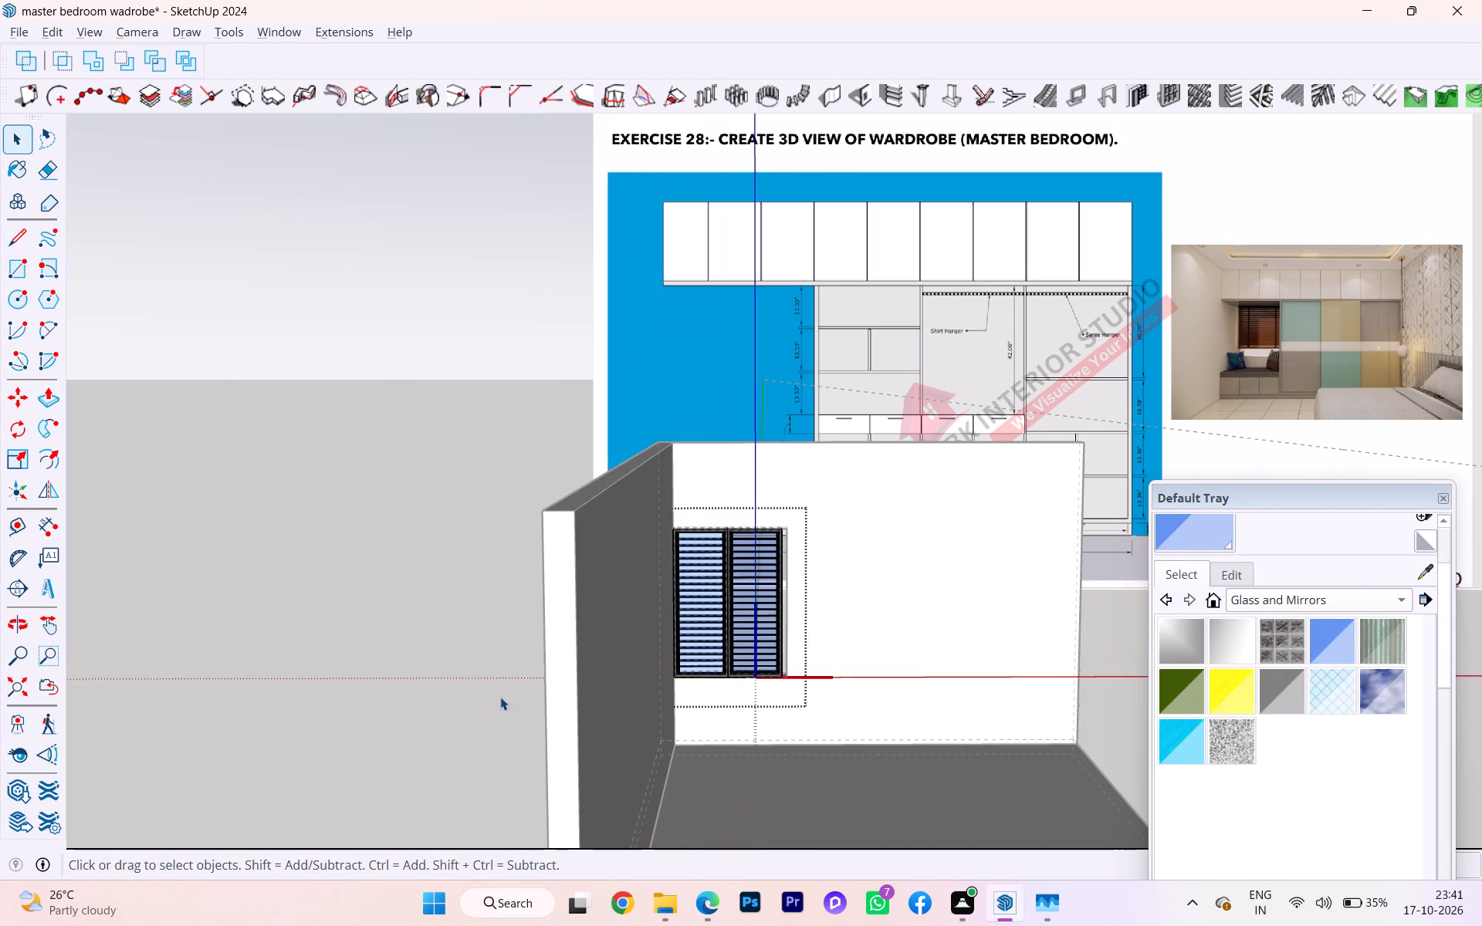
Examine the blue glass on the louvres of both shutters up close and from an angle.
scroll(663, 671, "up", 2)
scroll(667, 668, "down", 2)
scroll(667, 668, "up", 14)
scroll(798, 594, "down", 1)
scroll(797, 594, "up", 11)
scroll(787, 594, "down", 5)
scroll(787, 594, "up", 2)
scroll(787, 594, "down", 2)
scroll(787, 594, "up", 5)
scroll(786, 594, "down", 2)
scroll(786, 594, "up", 5)
scroll(775, 601, "down", 3)
scroll(775, 601, "up", 3)
scroll(775, 603, "down", 2)
scroll(777, 607, "up", 2)
scroll(777, 609, "down", 2)
scroll(785, 610, "up", 1)
scroll(785, 609, "down", 3)
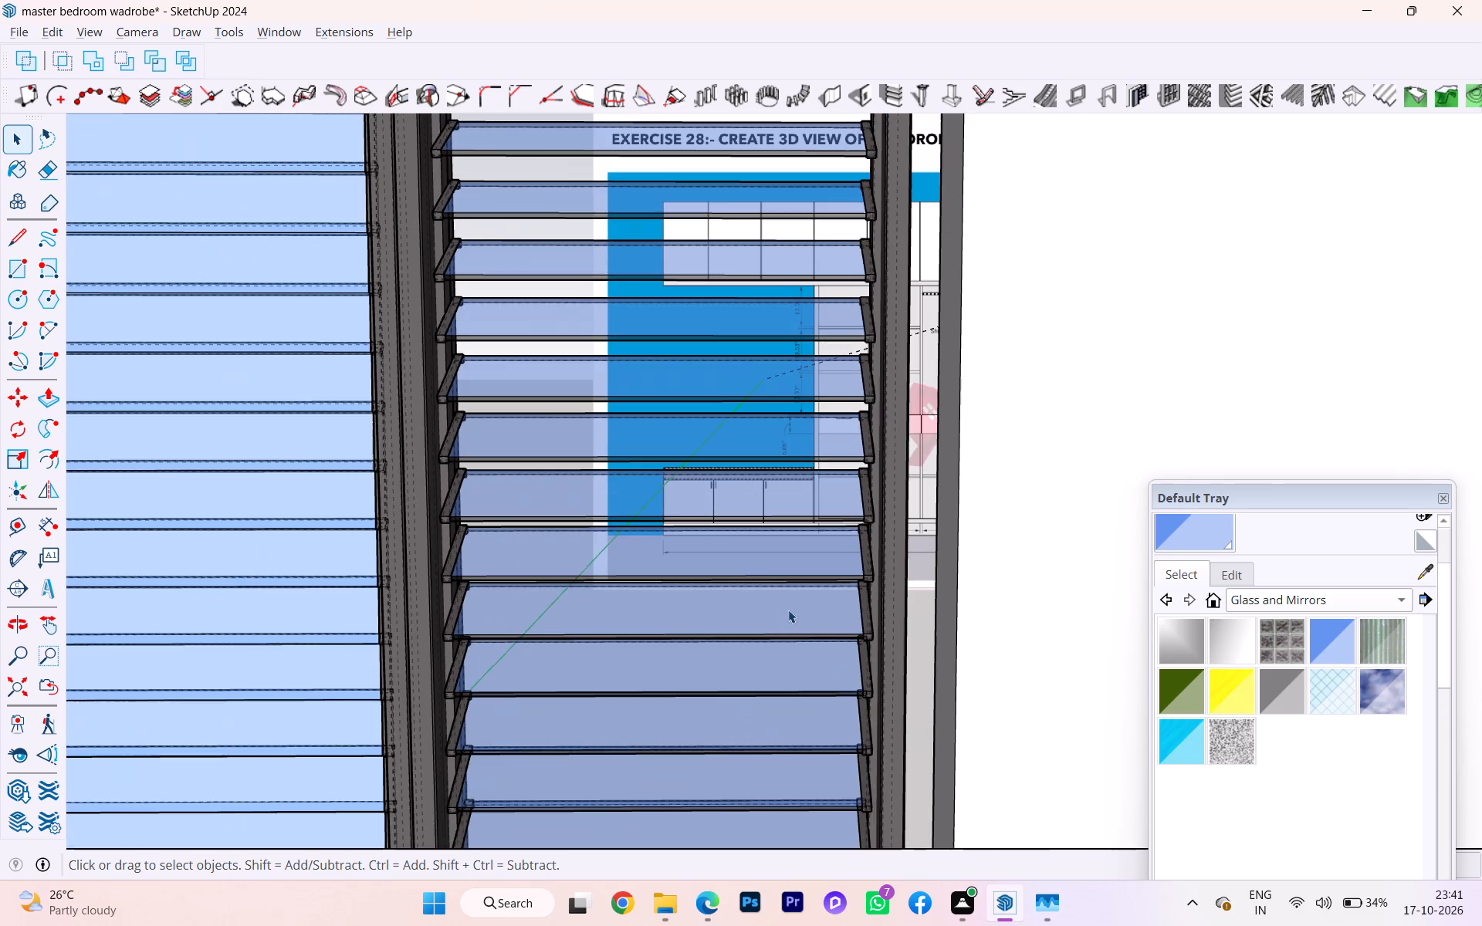
scroll(452, 647, "up", 1)
scroll(429, 640, "down", 3)
scroll(431, 644, "up", 1)
scroll(438, 642, "down", 1)
scroll(554, 629, "down", 3)
middle_click_drag(558, 630, 430, 651)
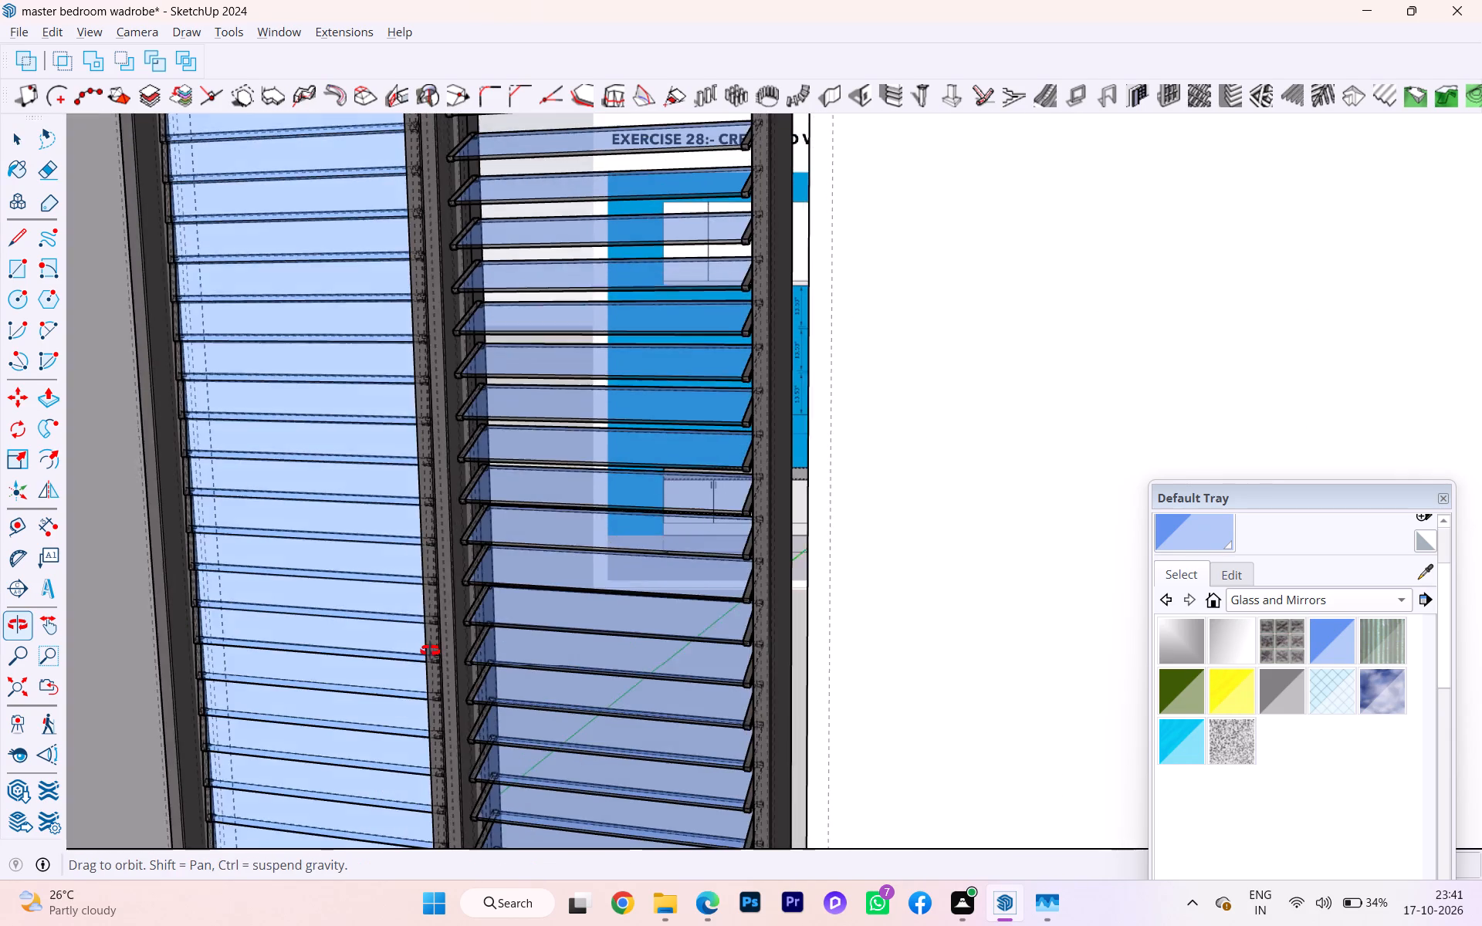
middle_click_drag(430, 651, 540, 641)
Open a louvre slat in the left shutter for editing and select its large blue glass face.
double_click(373, 569)
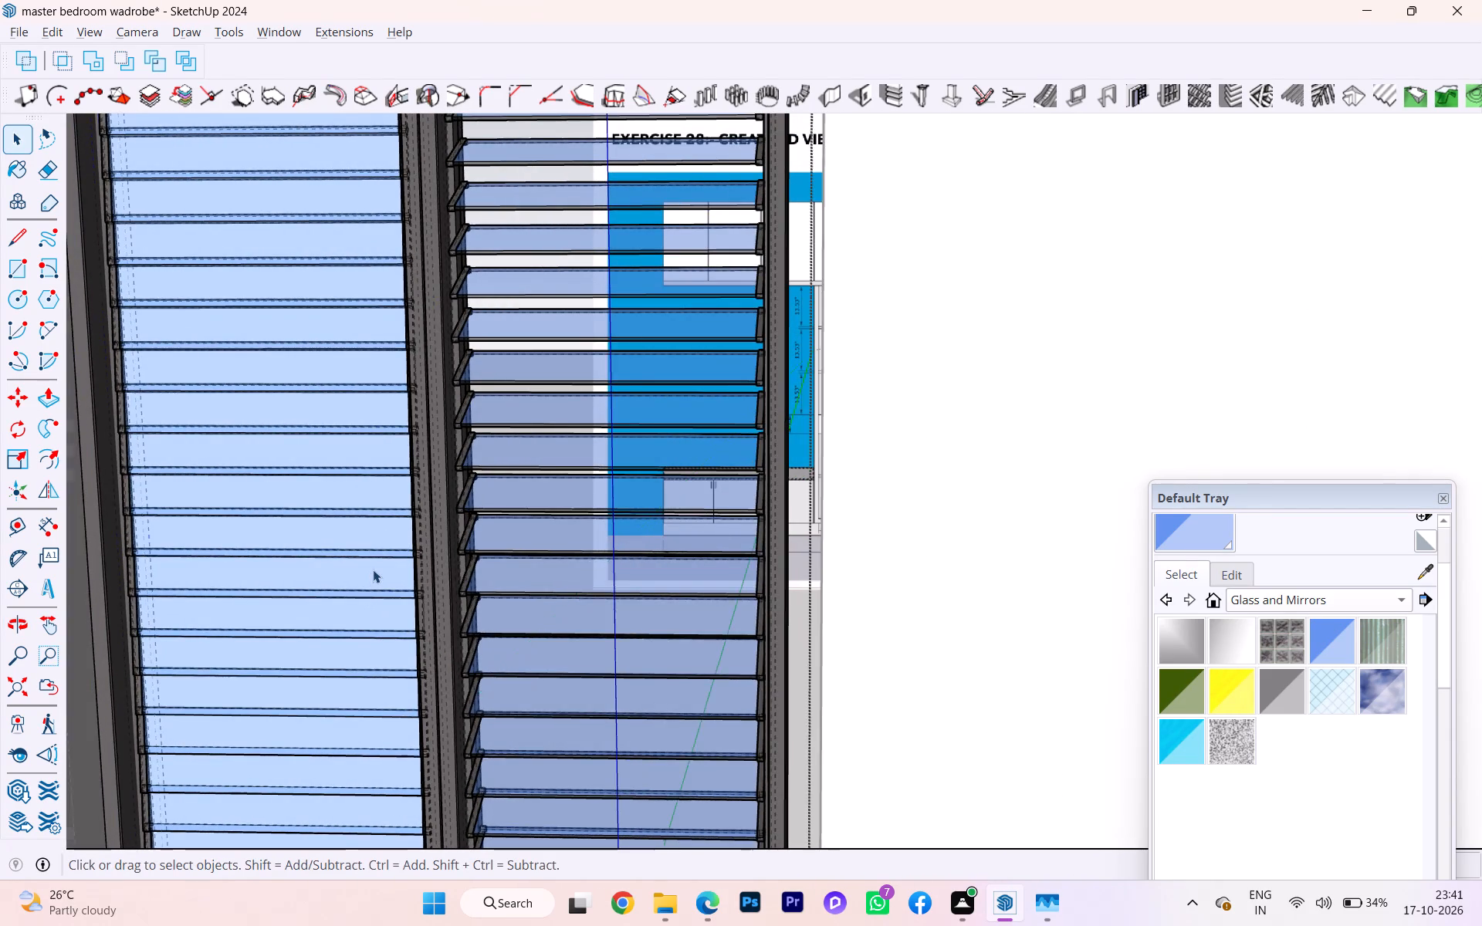
scroll(377, 571, "up", 1)
scroll(377, 572, "down", 1)
scroll(377, 572, "up", 7)
scroll(377, 572, "down", 4)
scroll(377, 572, "up", 9)
triple_click(381, 576)
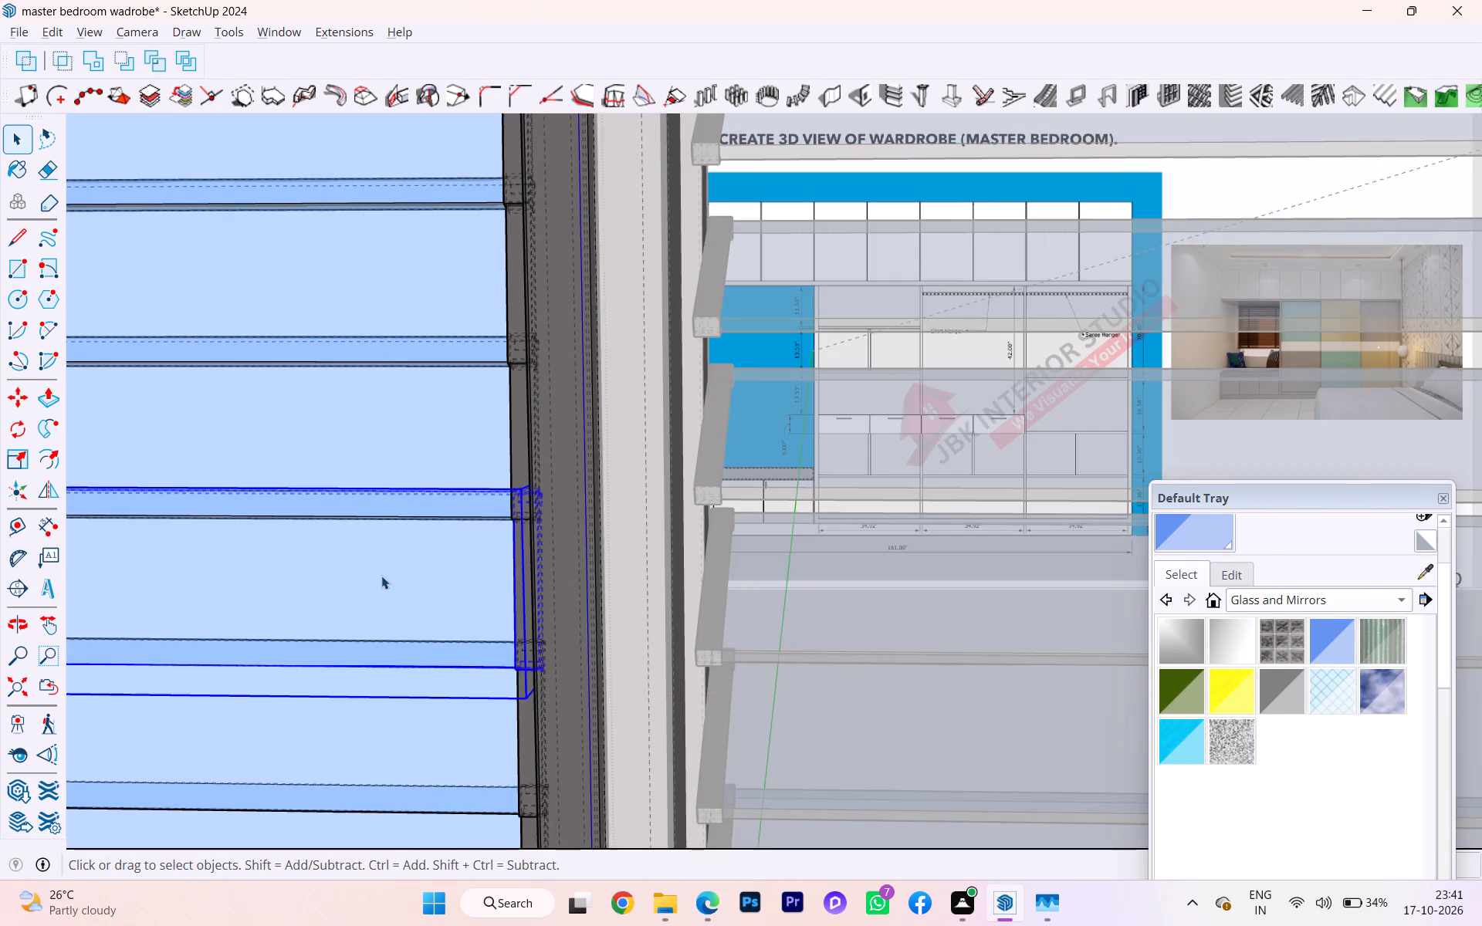
triple_click(381, 576)
double_click(381, 576)
double_click(445, 434)
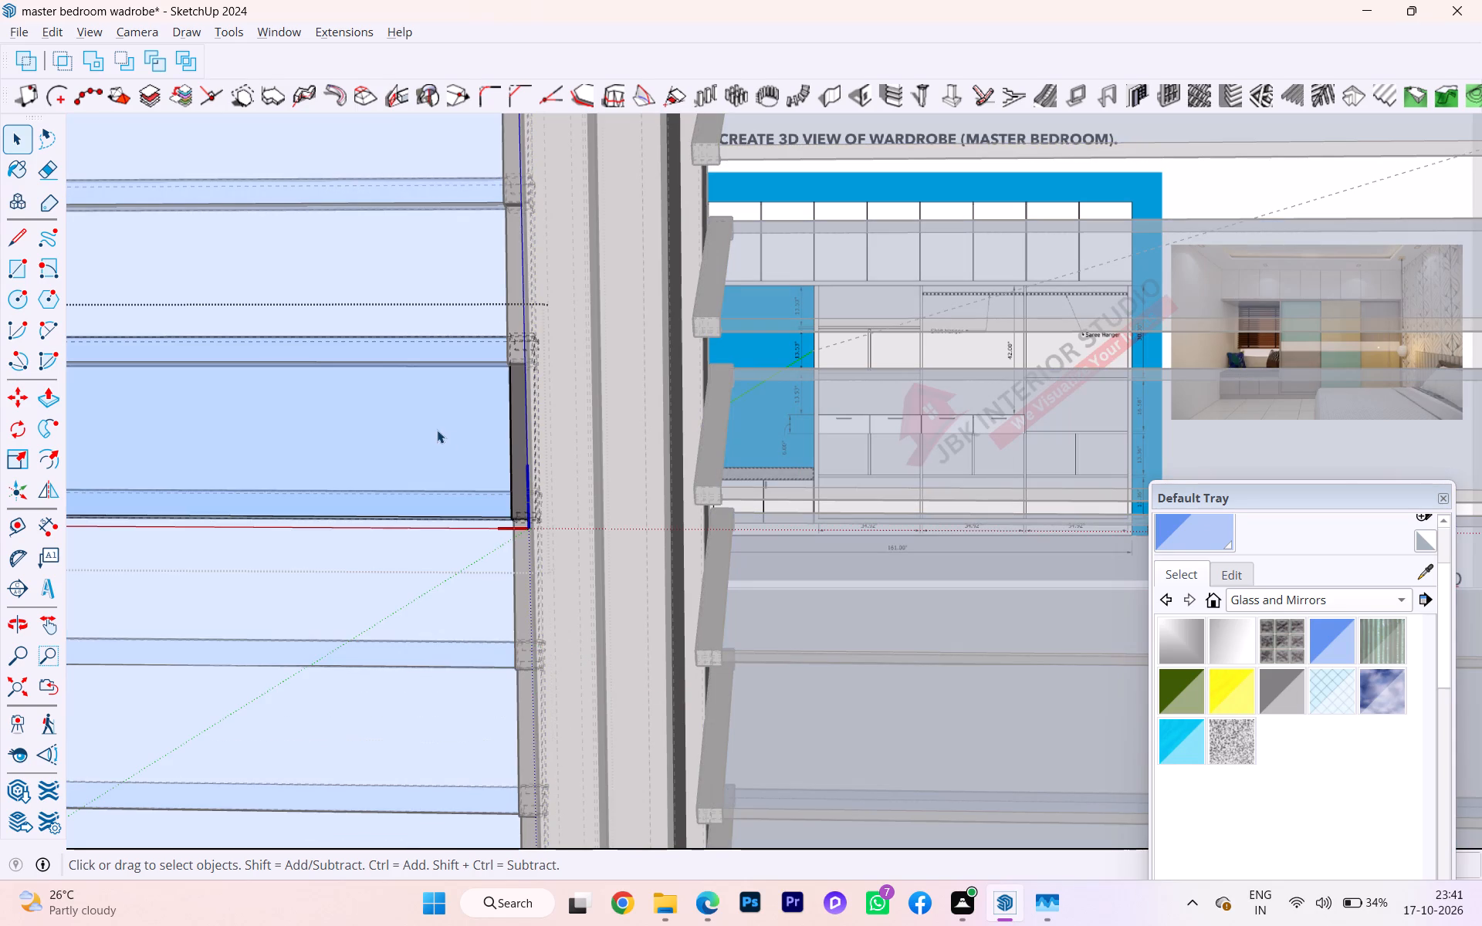
left_click(437, 430)
scroll(434, 605, "up", 13)
triple_click(564, 590)
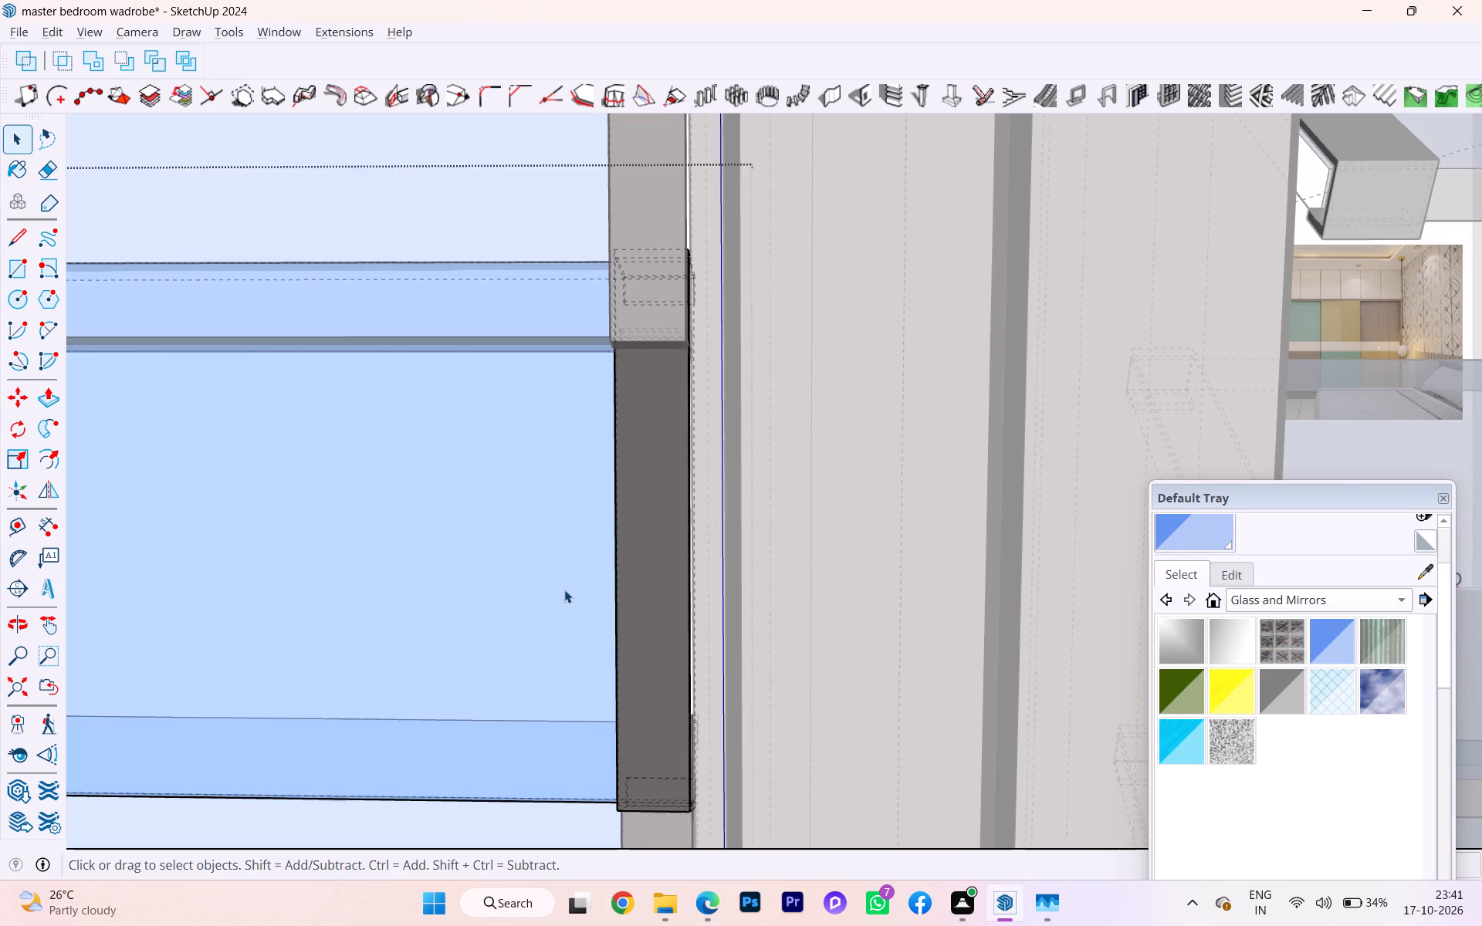
triple_click(563, 589)
triple_click(557, 587)
triple_click(518, 585)
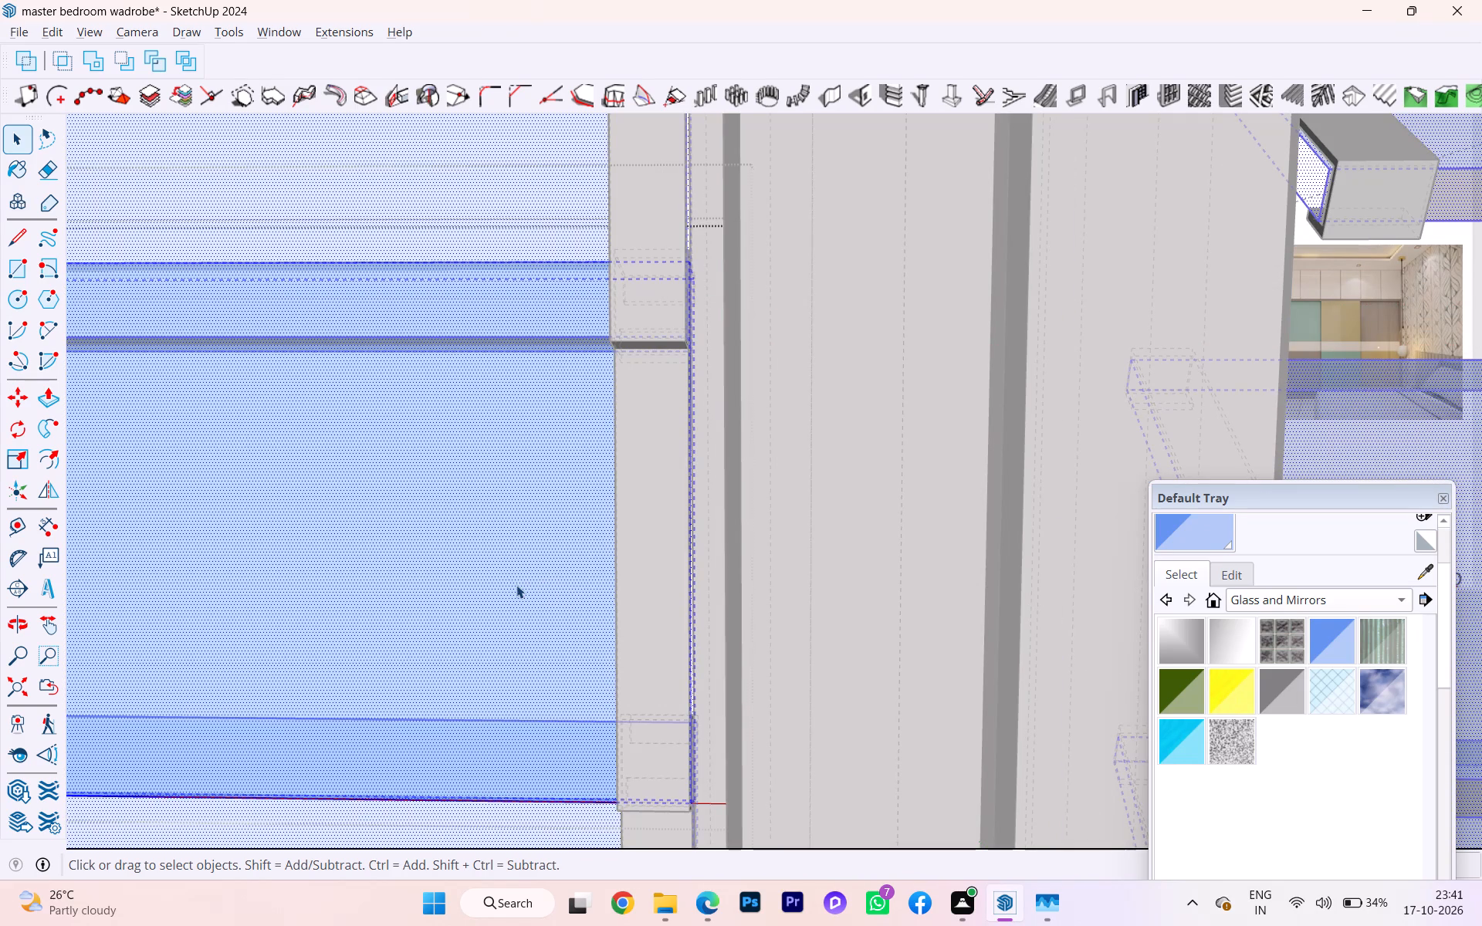
left_click(509, 583)
left_click(502, 583)
left_click(473, 677)
left_click(468, 673)
double_click(464, 666)
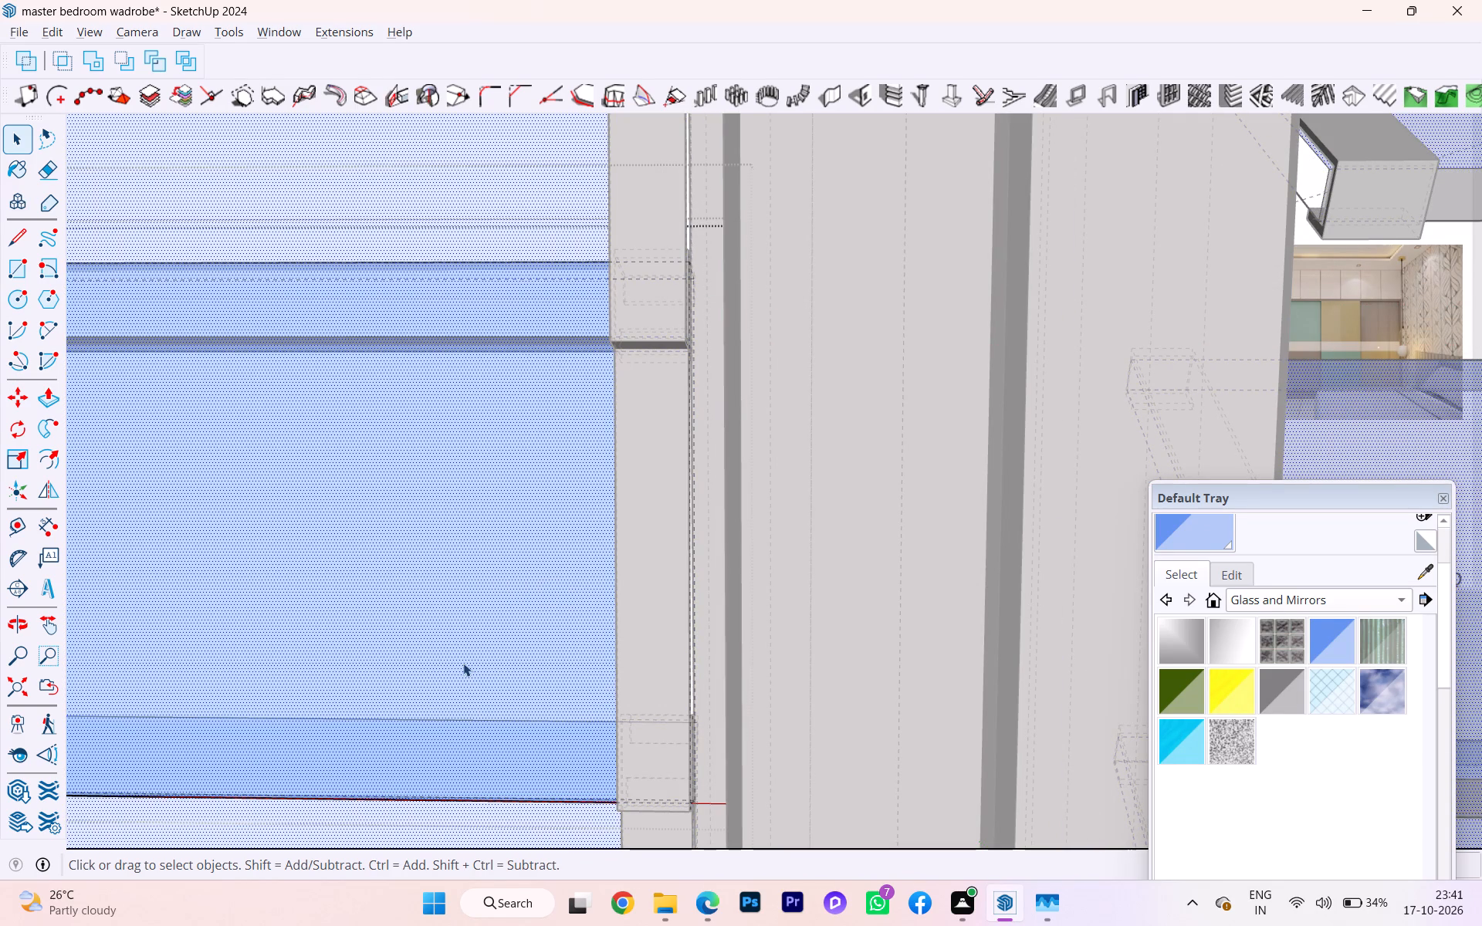
Examine the selected glass faces across both shutters in a view of the full window.
scroll(525, 579, "down", 1)
scroll(526, 579, "up", 2)
scroll(526, 583, "down", 8)
scroll(537, 620, "up", 1)
scroll(537, 619, "down", 1)
scroll(537, 619, "up", 1)
scroll(537, 619, "down", 9)
scroll(554, 629, "up", 1)
scroll(554, 630, "down", 2)
scroll(562, 620, "up", 1)
scroll(562, 620, "down", 2)
scroll(562, 620, "up", 3)
scroll(562, 620, "down", 5)
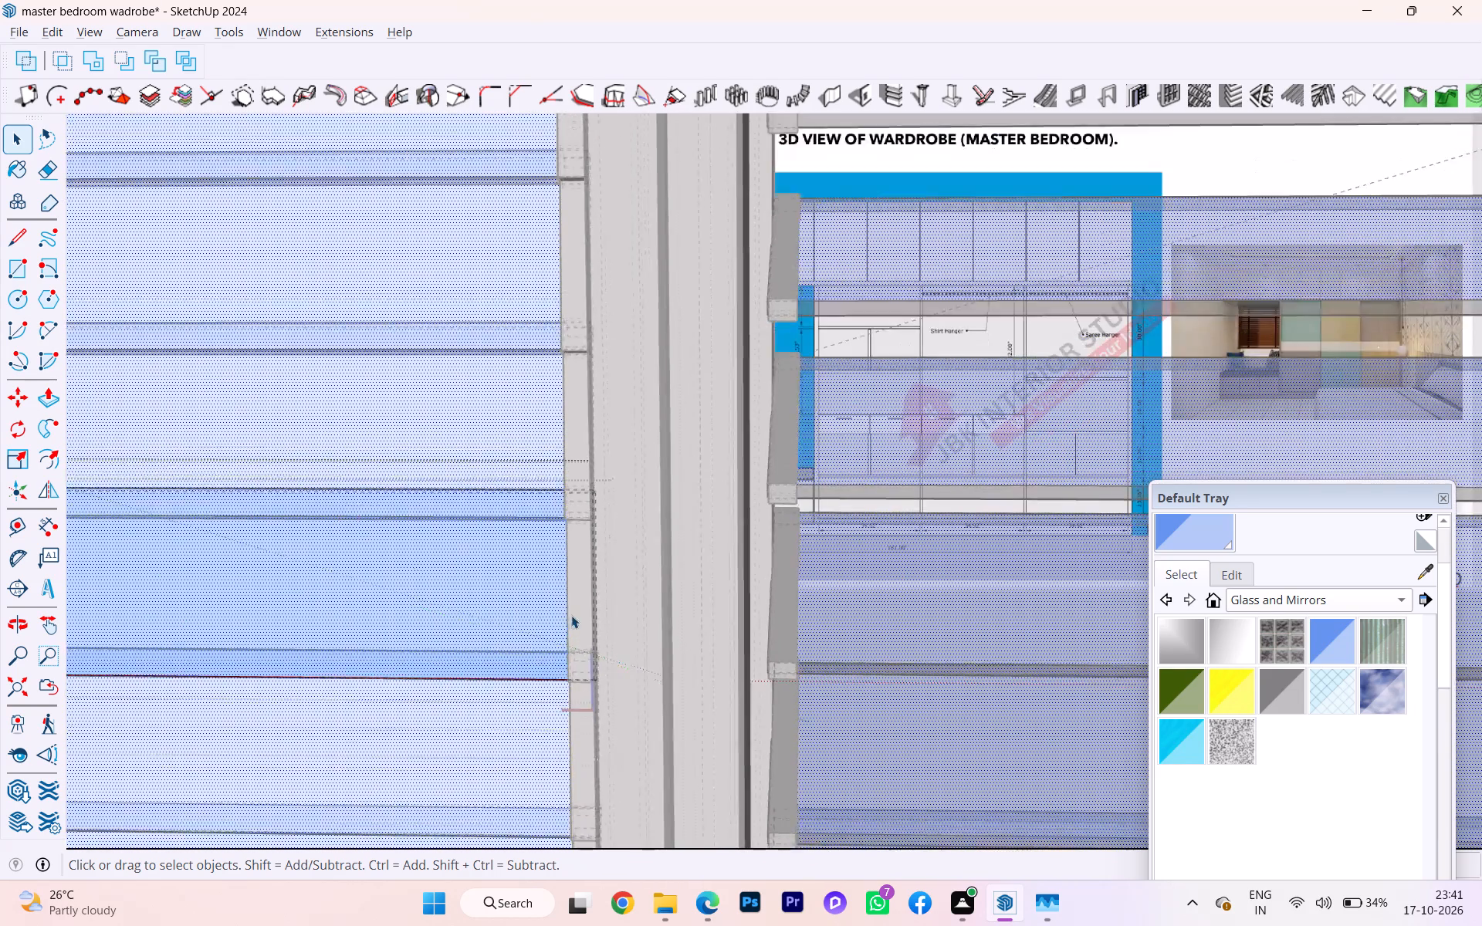
scroll(571, 615, "down", 2)
scroll(571, 614, "up", 1)
scroll(571, 614, "down", 5)
scroll(596, 611, "up", 1)
scroll(596, 611, "down", 1)
key("space")
scroll(596, 611, "up", 3)
scroll(596, 611, "down", 9)
scroll(611, 602, "up", 2)
scroll(620, 602, "down", 1)
scroll(626, 602, "up", 1)
scroll(665, 591, "down", 2)
scroll(665, 591, "up", 1)
scroll(665, 591, "down", 2)
scroll(665, 593, "up", 1)
scroll(665, 593, "down", 7)
scroll(682, 597, "up", 1)
scroll(682, 598, "down", 10)
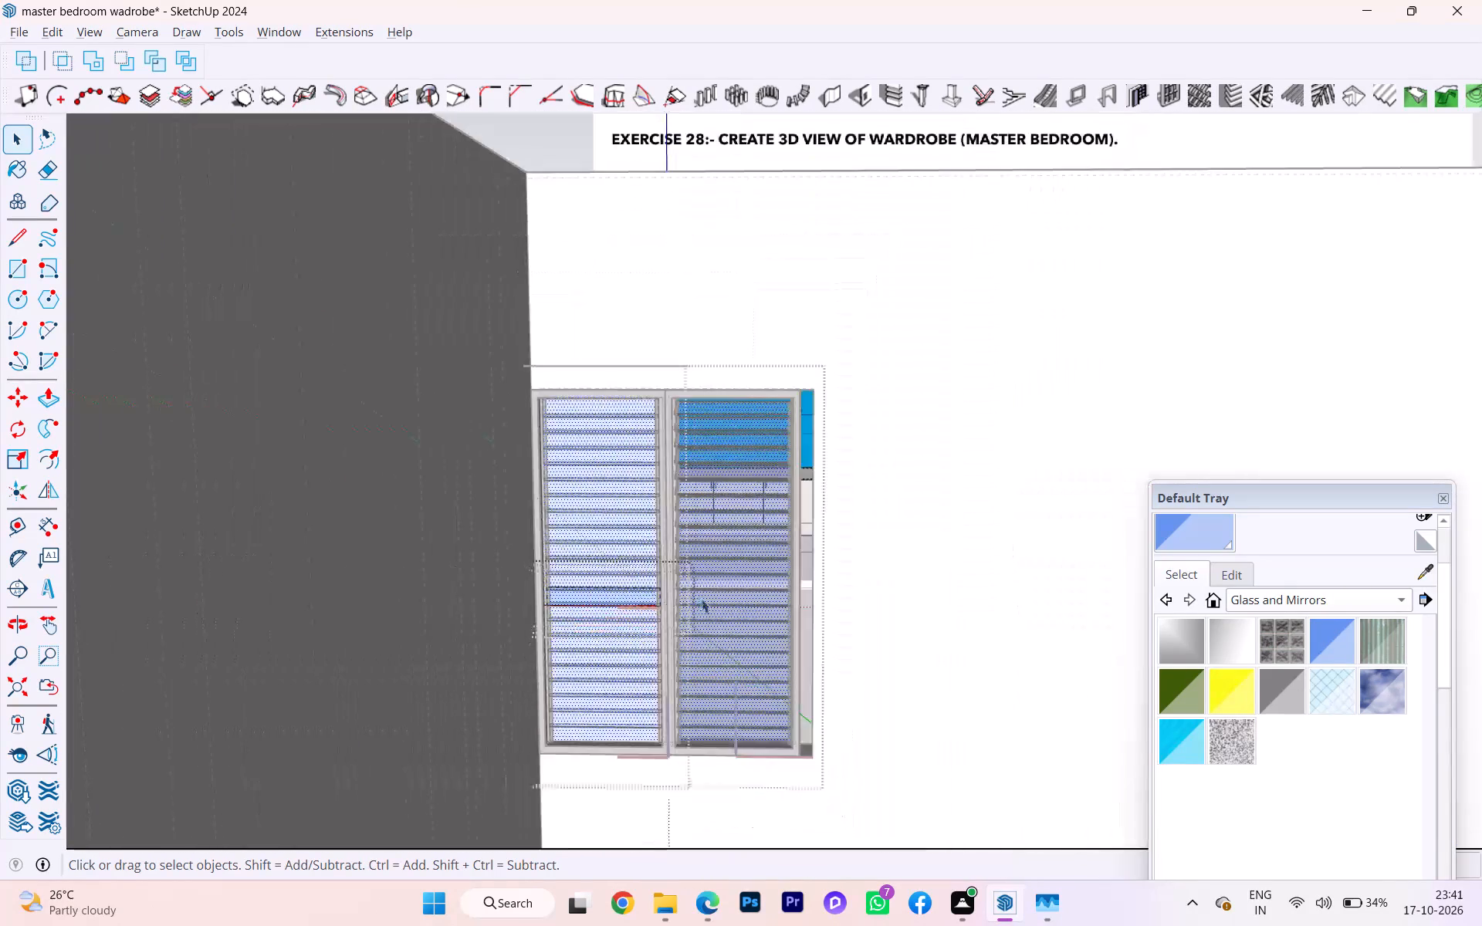
Close all nested slat, shutter and window editing levels to return to the room model.
scroll(725, 591, "down", 7)
scroll(728, 592, "up", 3)
scroll(733, 594, "down", 7)
left_click(442, 631)
scroll(758, 588, "up", 2)
scroll(758, 588, "down", 1)
scroll(758, 588, "up", 5)
scroll(759, 586, "down", 1)
scroll(759, 586, "up", 1)
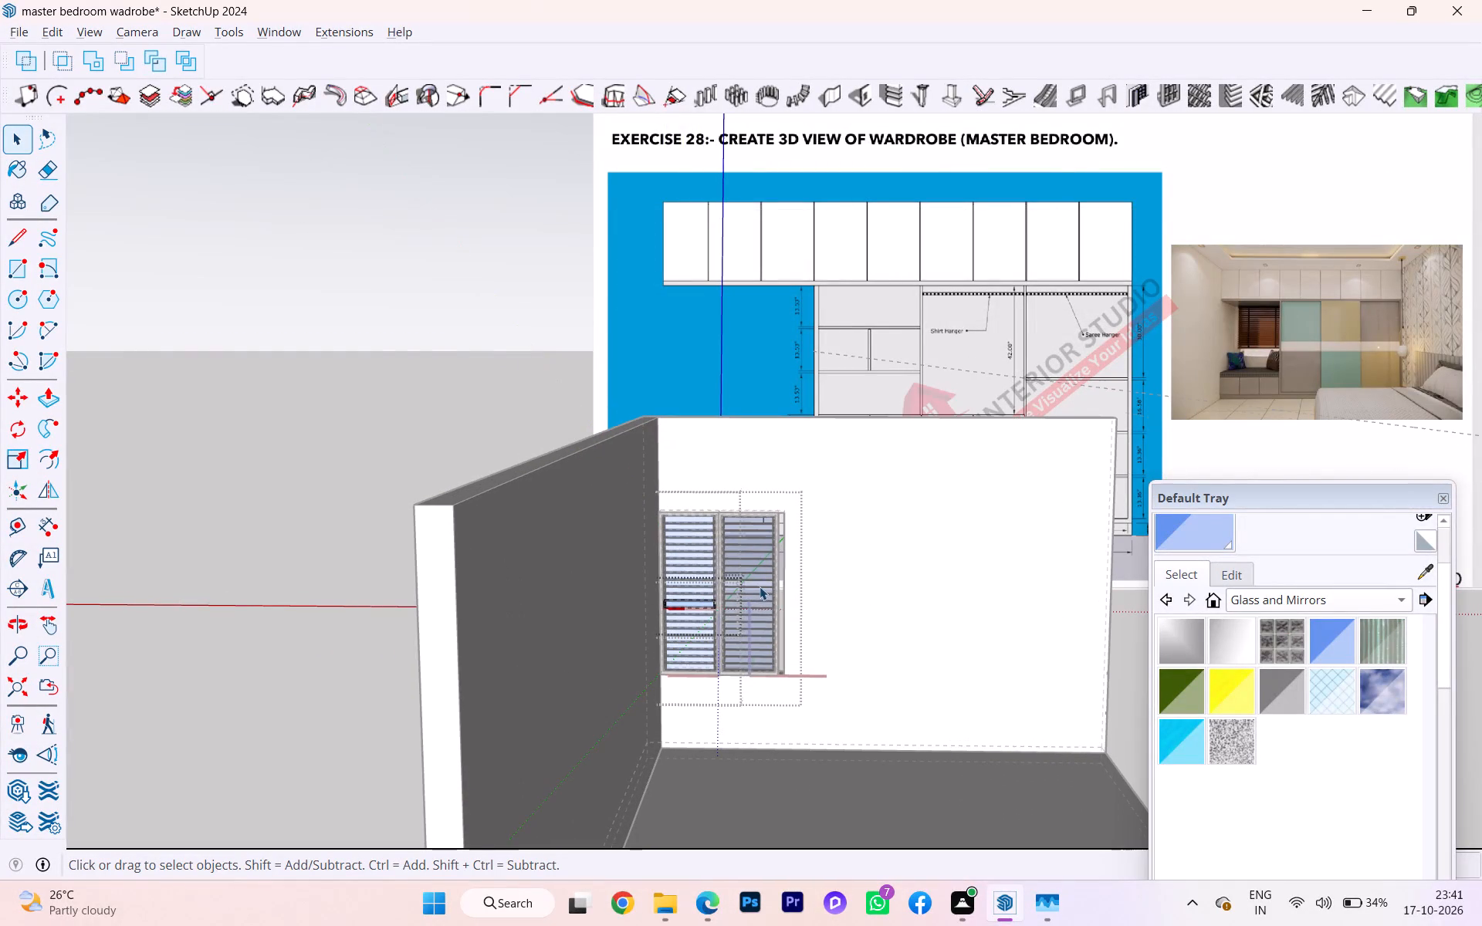
triple_click(276, 539)
double_click(275, 539)
triple_click(270, 539)
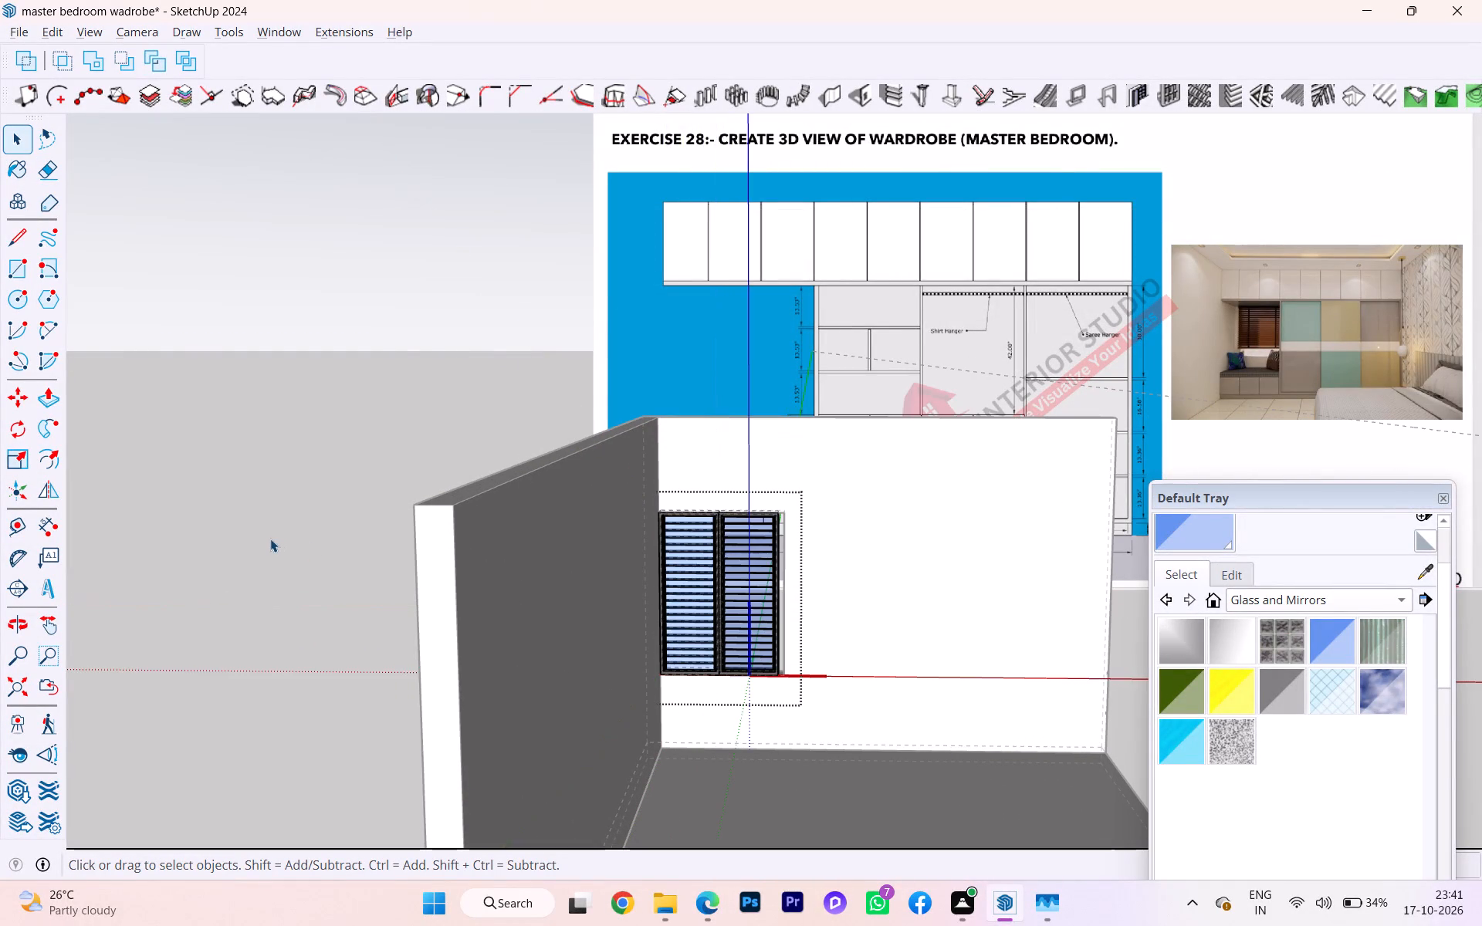
scroll(646, 586, "up", 9)
scroll(914, 586, "down", 1)
scroll(914, 586, "up", 4)
scroll(901, 587, "down", 4)
scroll(881, 590, "up", 5)
scroll(851, 586, "down", 2)
scroll(850, 585, "up", 2)
scroll(843, 583, "down", 1)
scroll(843, 583, "up", 3)
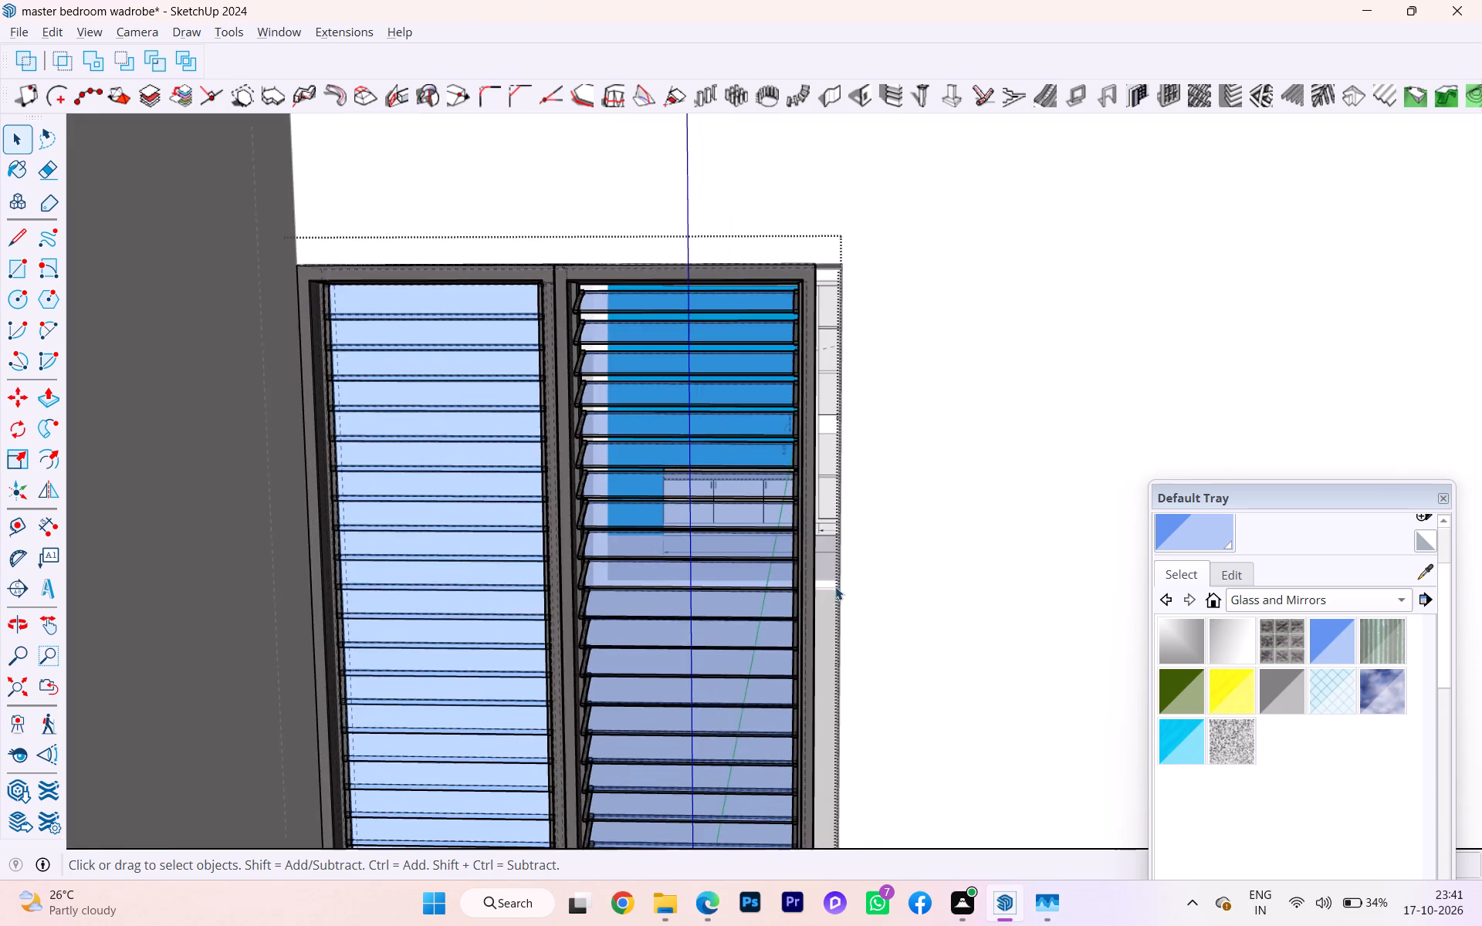
middle_click_drag(828, 592, 591, 645)
scroll(775, 577, "down", 12)
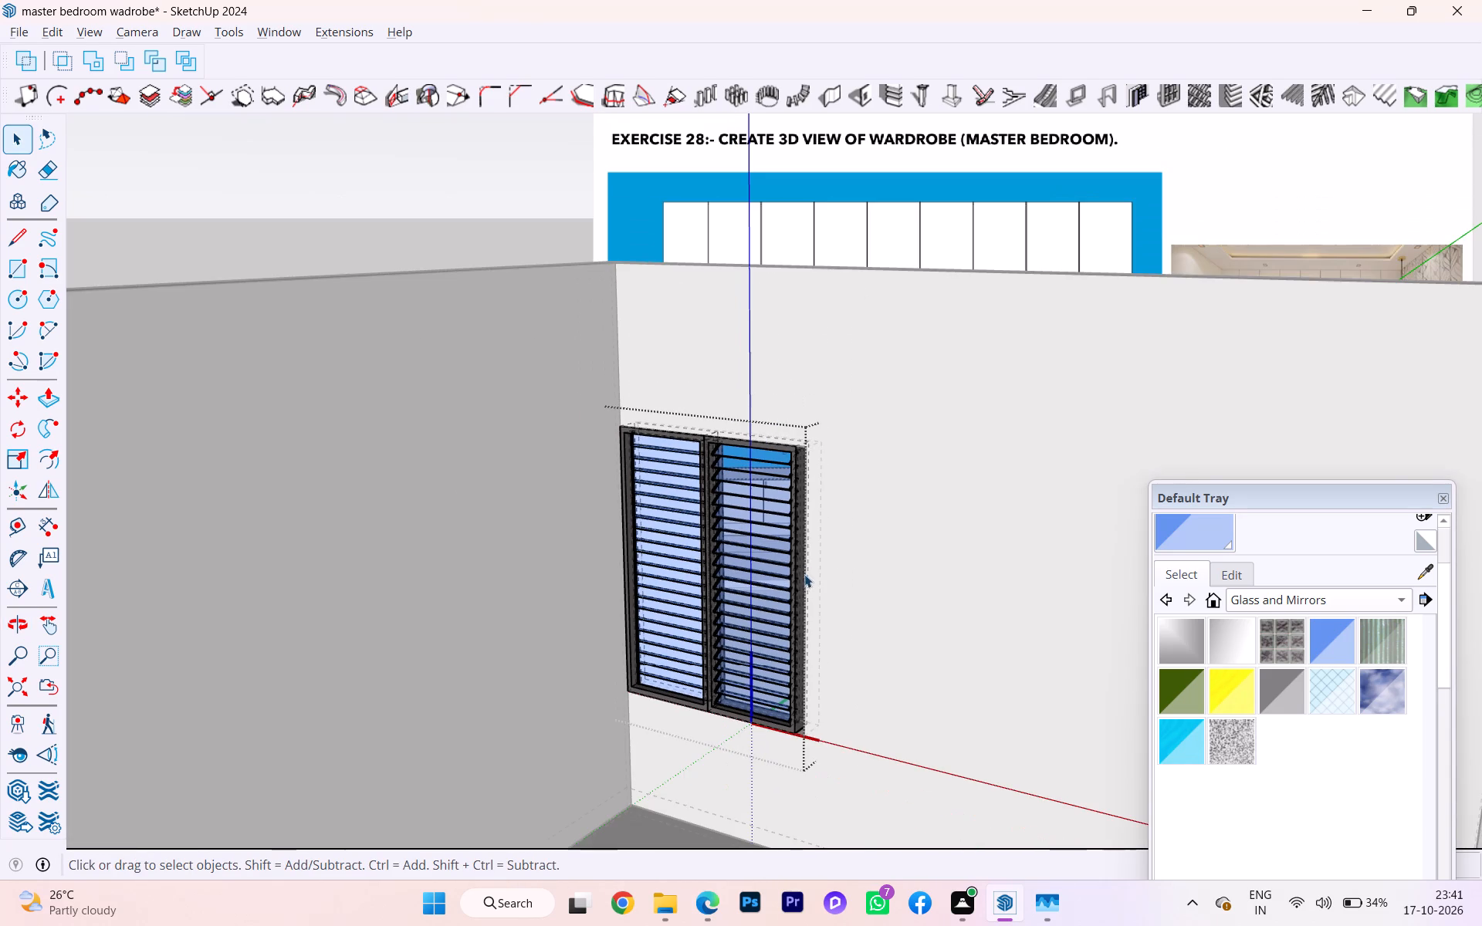
key("k")
scroll(788, 619, "down", 6)
middle_click_drag(875, 618, 890, 615)
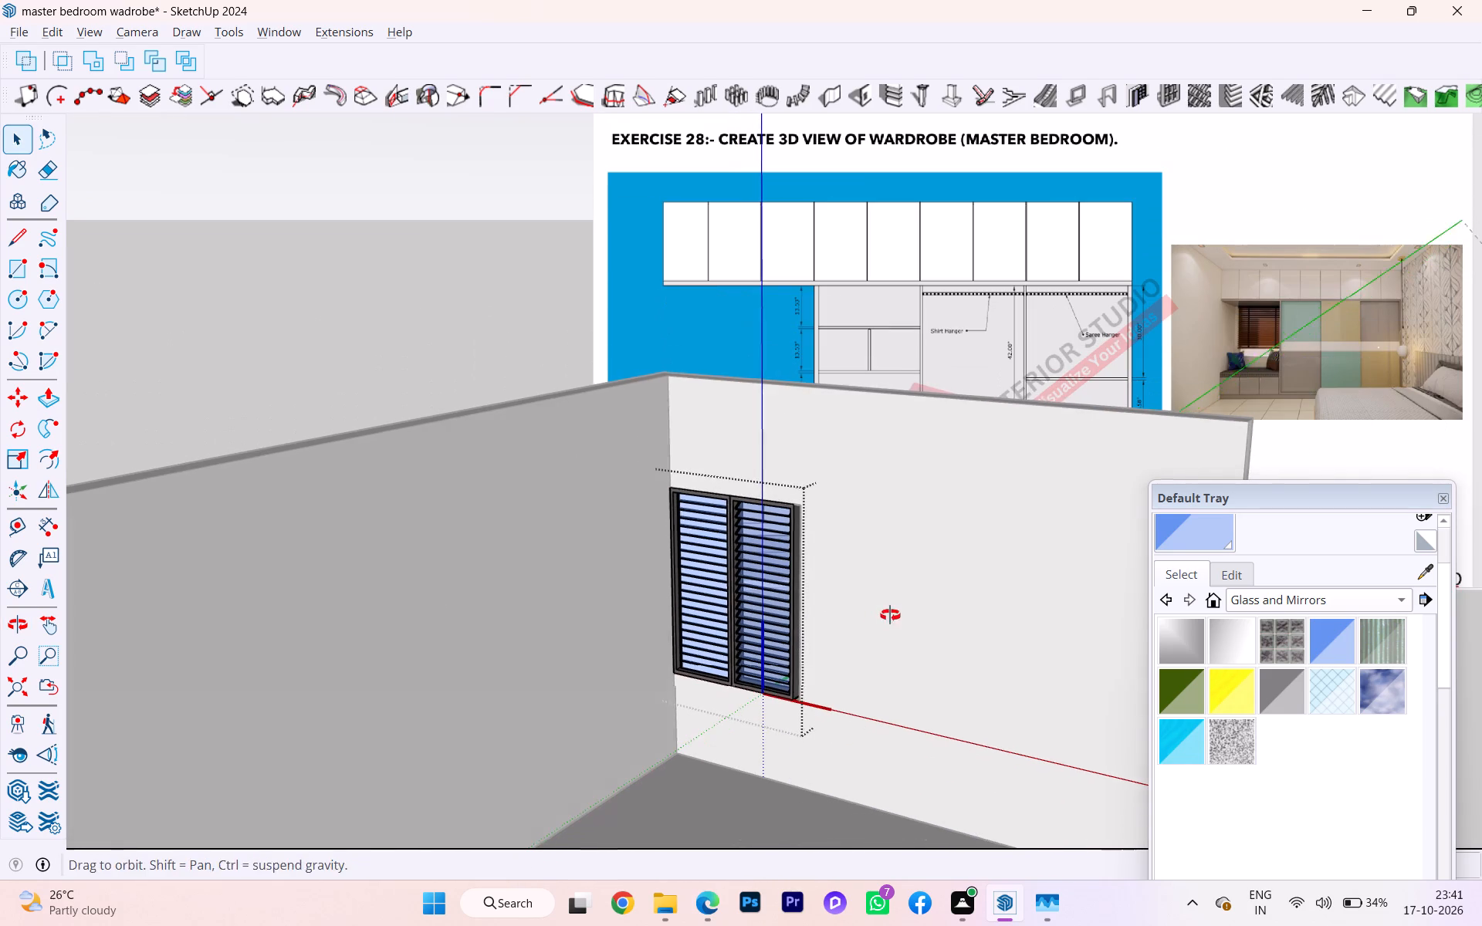
middle_click_drag(890, 615, 892, 615)
left_click(531, 330)
Scale the louvred window wider so its outer frame meets the far side of the wall opening, and deselect it.
scroll(794, 537, "up", 7)
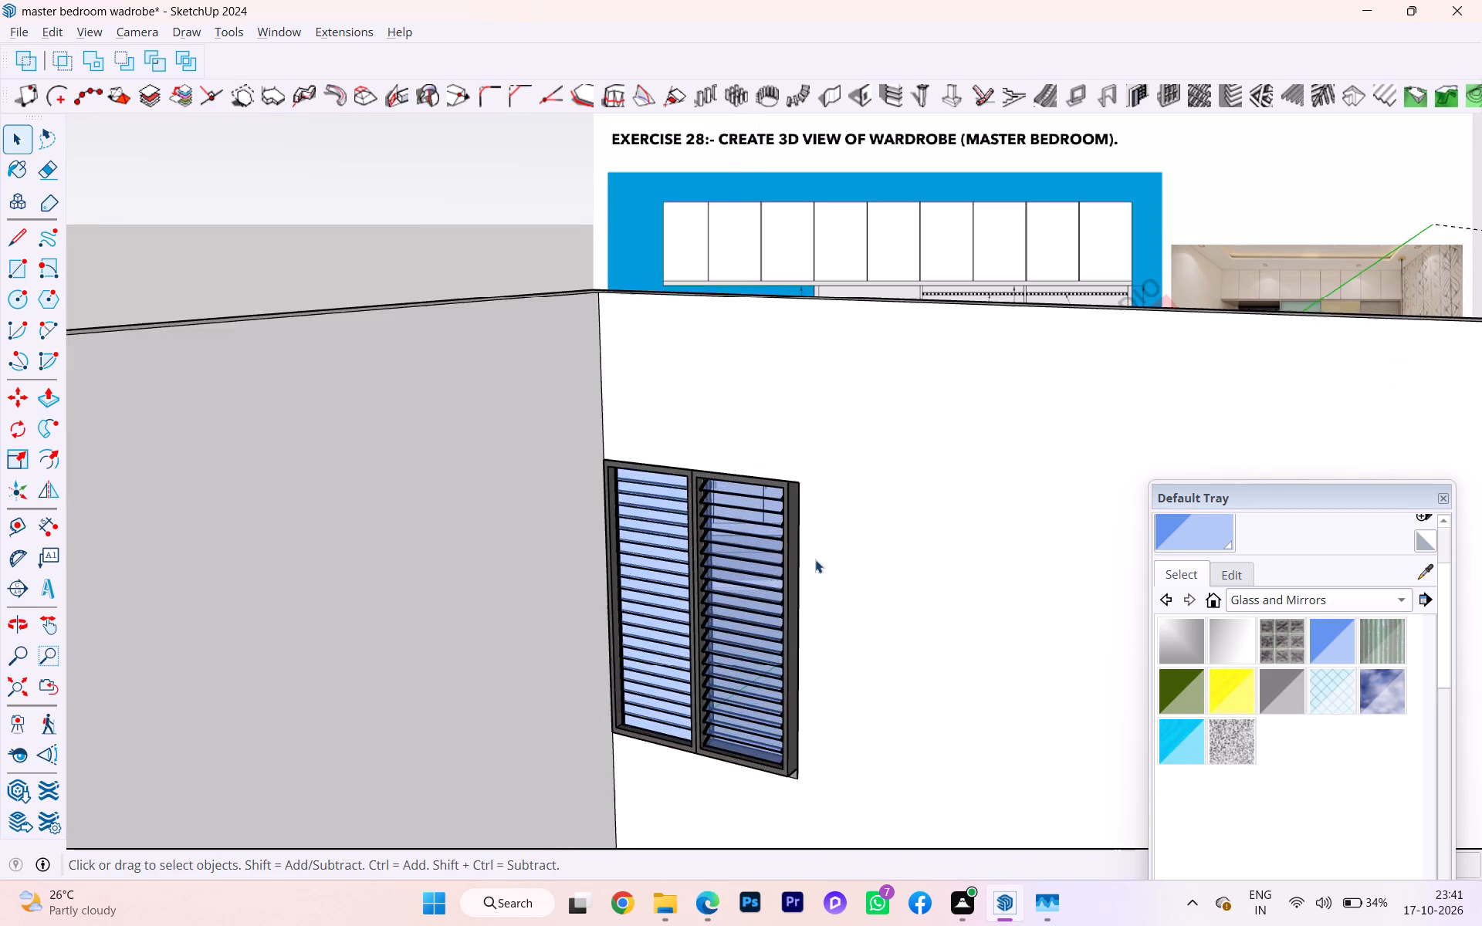
scroll(817, 566, "down", 1)
scroll(817, 566, "up", 2)
scroll(817, 566, "down", 1)
scroll(817, 566, "up", 2)
middle_click_drag(777, 594, 783, 611)
scroll(783, 610, "up", 1)
scroll(786, 604, "down", 3)
scroll(787, 603, "up", 3)
key("s")
scroll(778, 618, "up", 3)
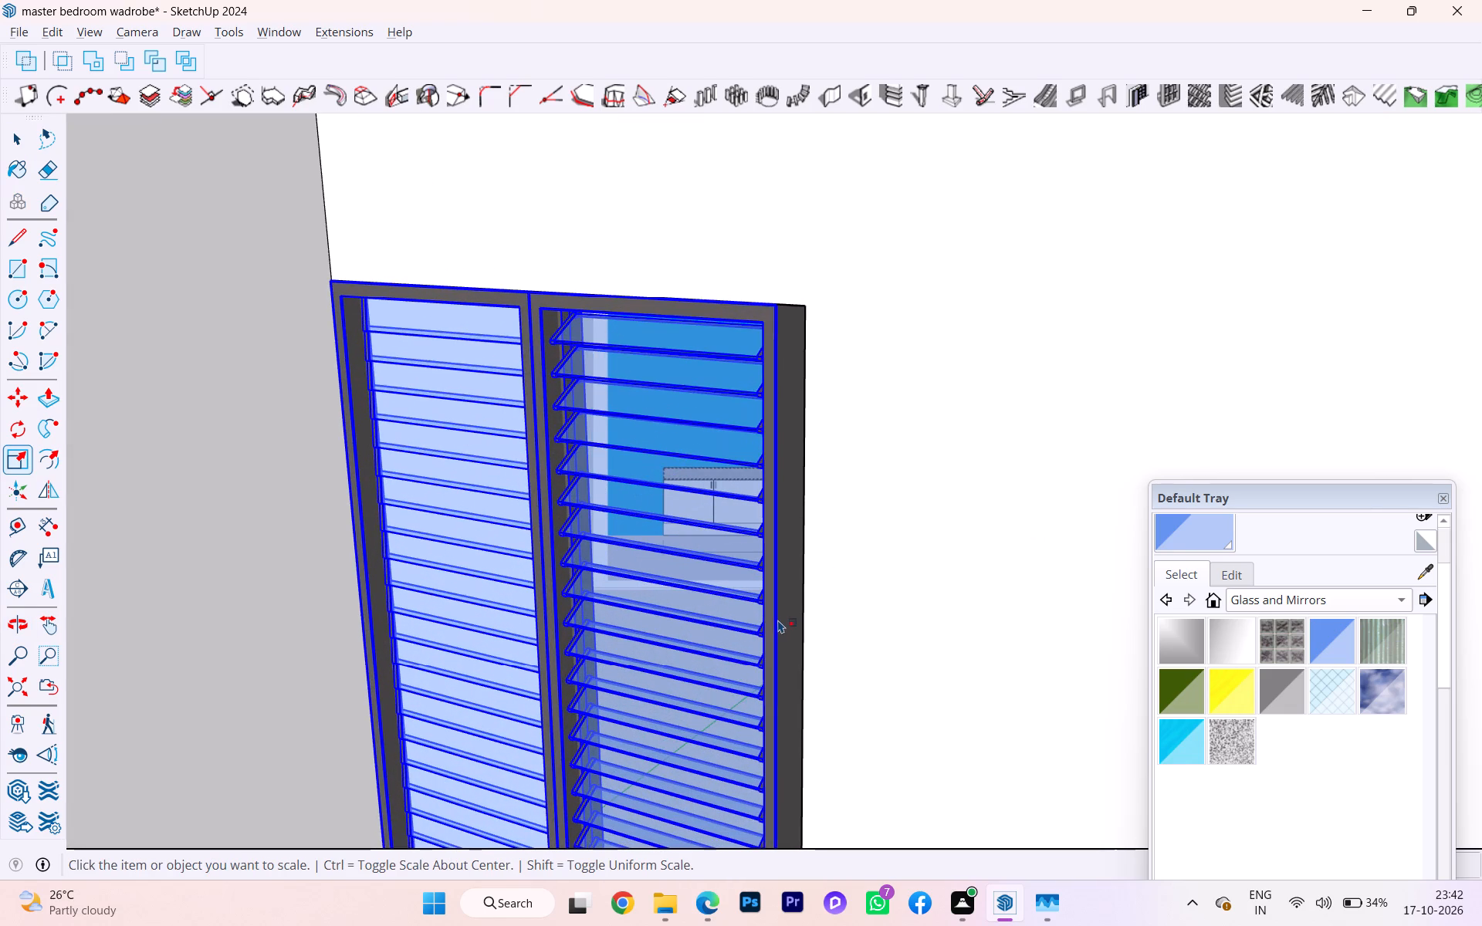
left_click(789, 623)
left_click(797, 698)
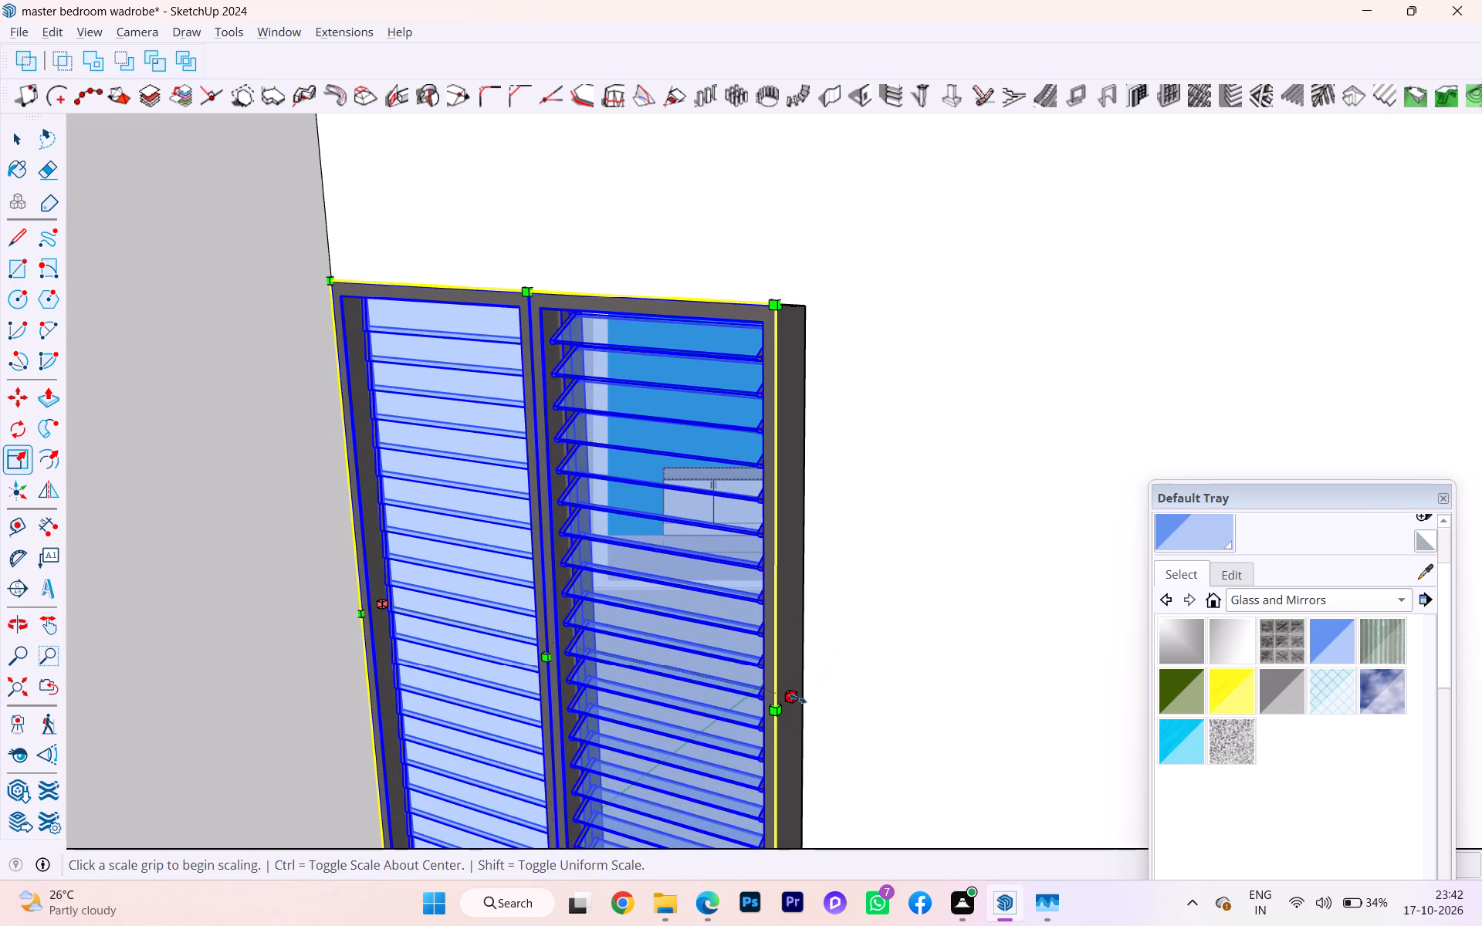
left_click(819, 698)
key("space")
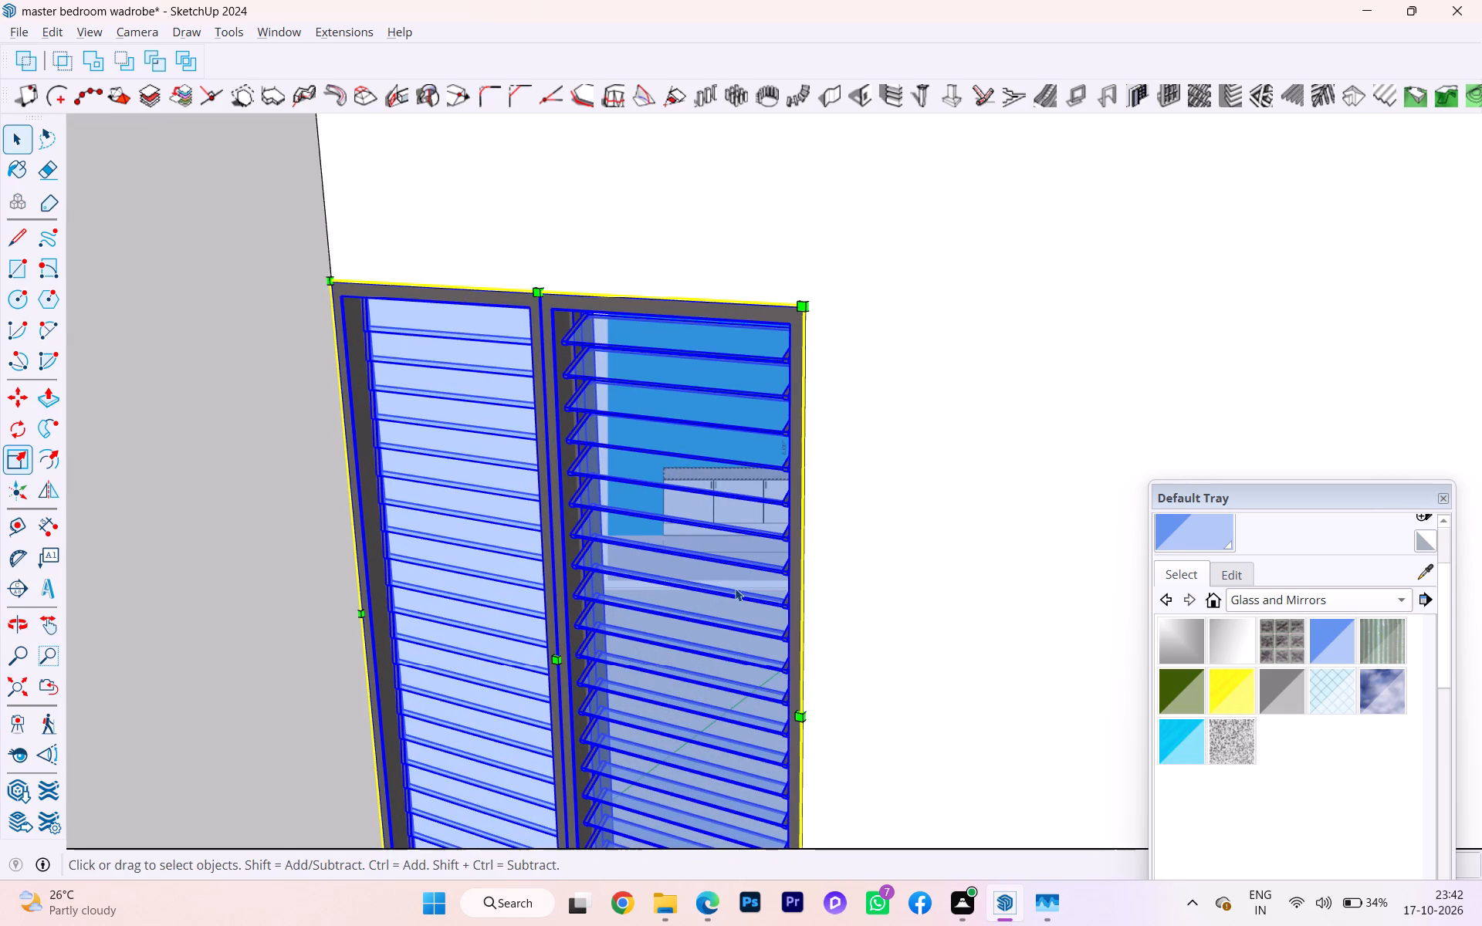
scroll(631, 547, "down", 8)
scroll(633, 551, "up", 1)
scroll(634, 552, "down", 4)
scroll(657, 570, "up", 1)
scroll(657, 570, "down", 7)
scroll(691, 605, "up", 2)
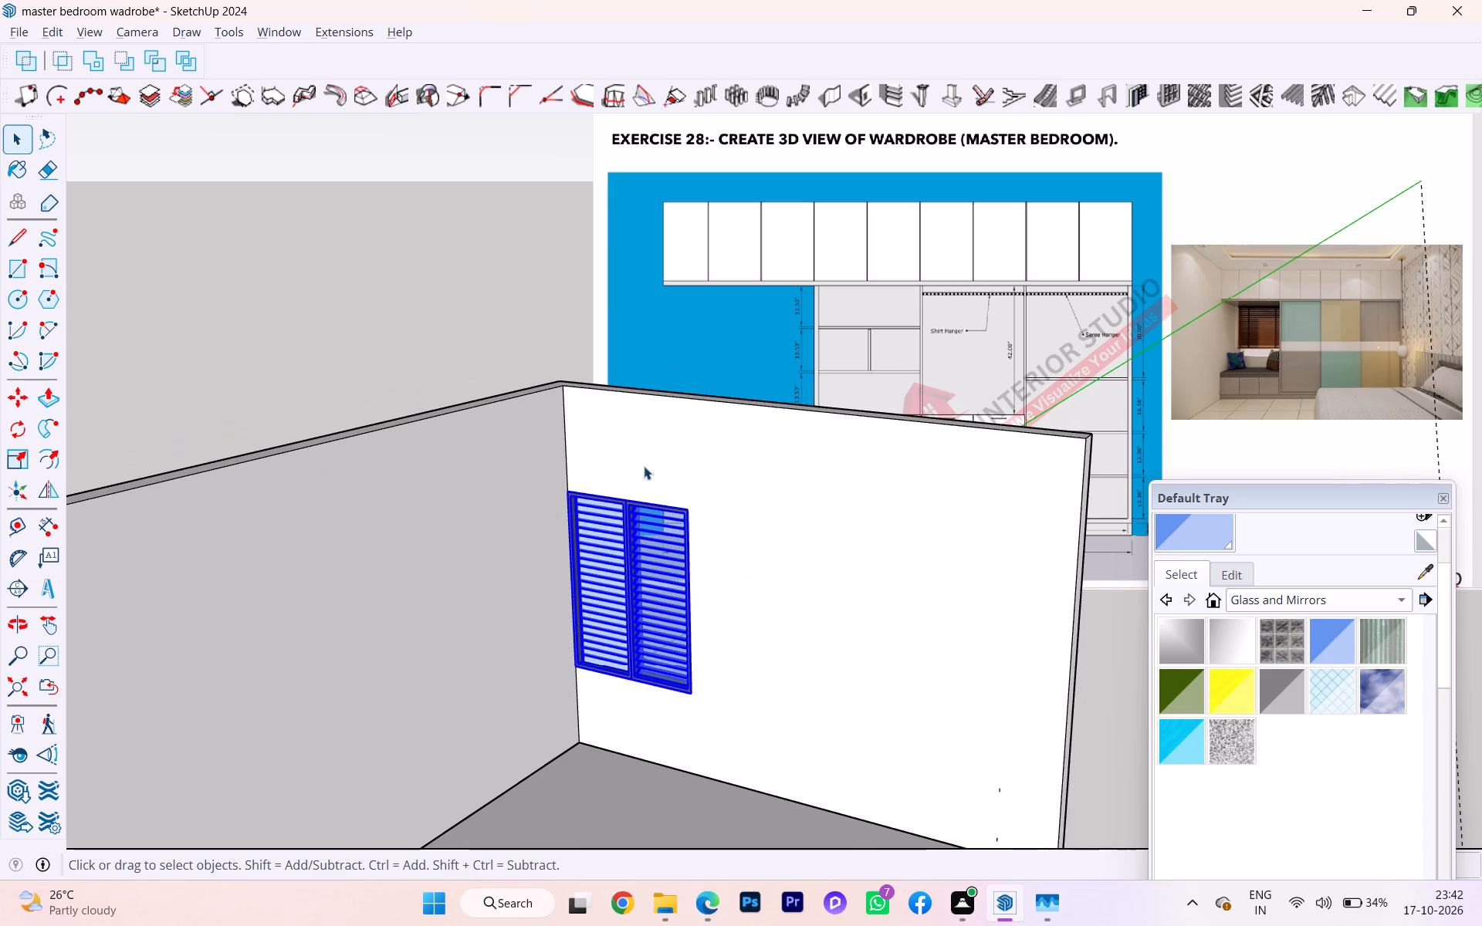
left_click(462, 320)
Examine how the widened louvred window fits its wall opening, up close and in a view of the room.
scroll(508, 432, "down", 3)
middle_click_drag(535, 499, 724, 508)
scroll(614, 552, "down", 1)
scroll(614, 552, "up", 4)
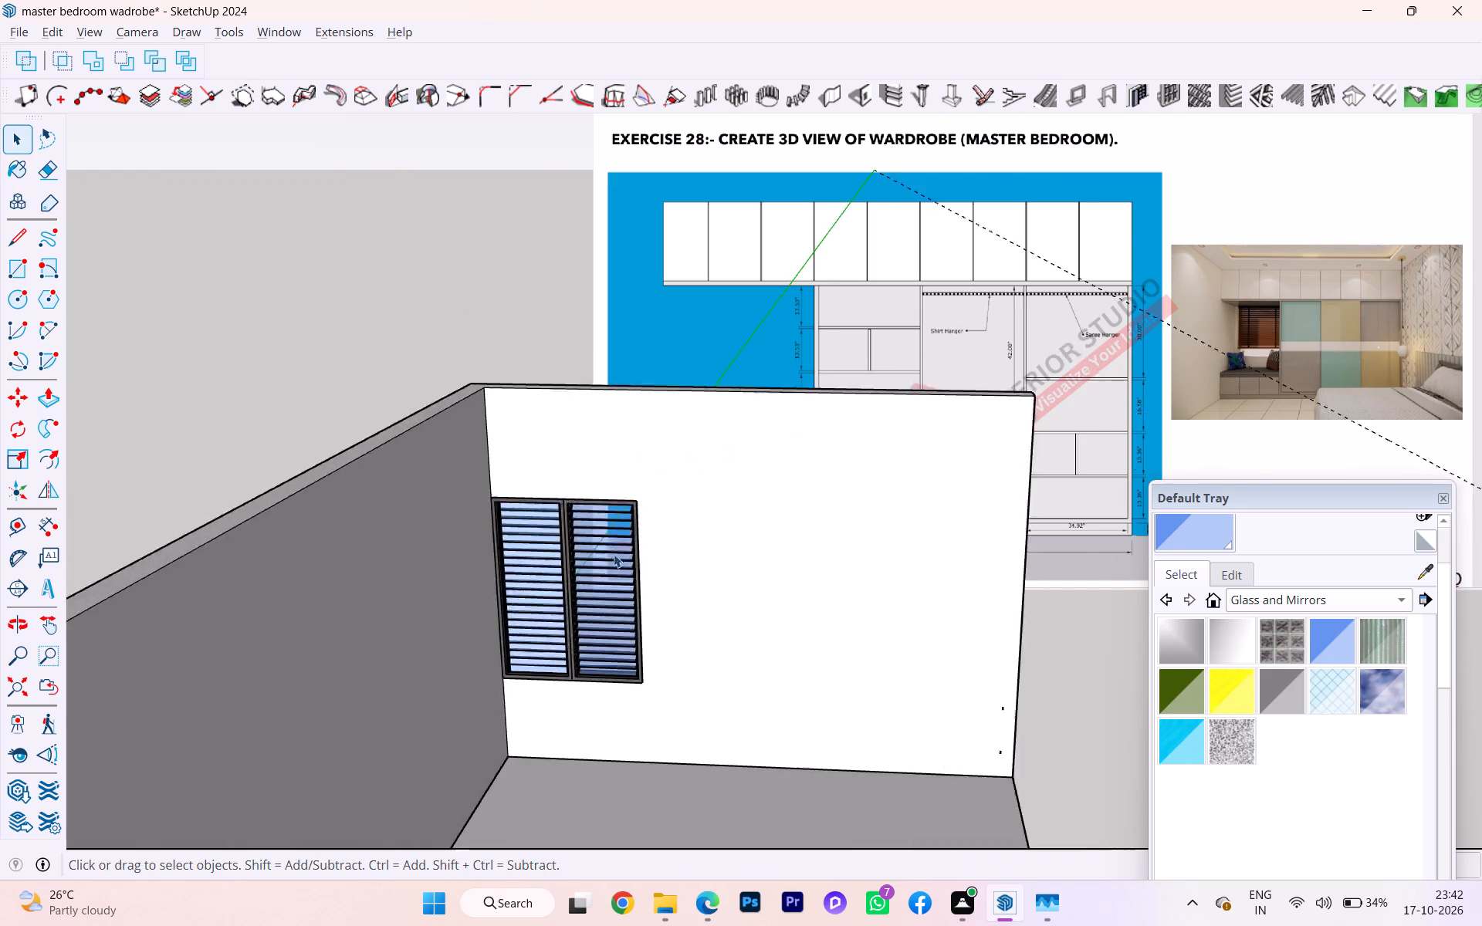
scroll(614, 554, "up", 6)
scroll(582, 575, "down", 1)
scroll(582, 575, "up", 4)
scroll(533, 587, "down", 2)
scroll(533, 587, "up", 3)
scroll(533, 587, "down", 8)
scroll(520, 584, "up", 1)
scroll(520, 584, "down", 2)
scroll(520, 584, "up", 1)
scroll(520, 584, "down", 1)
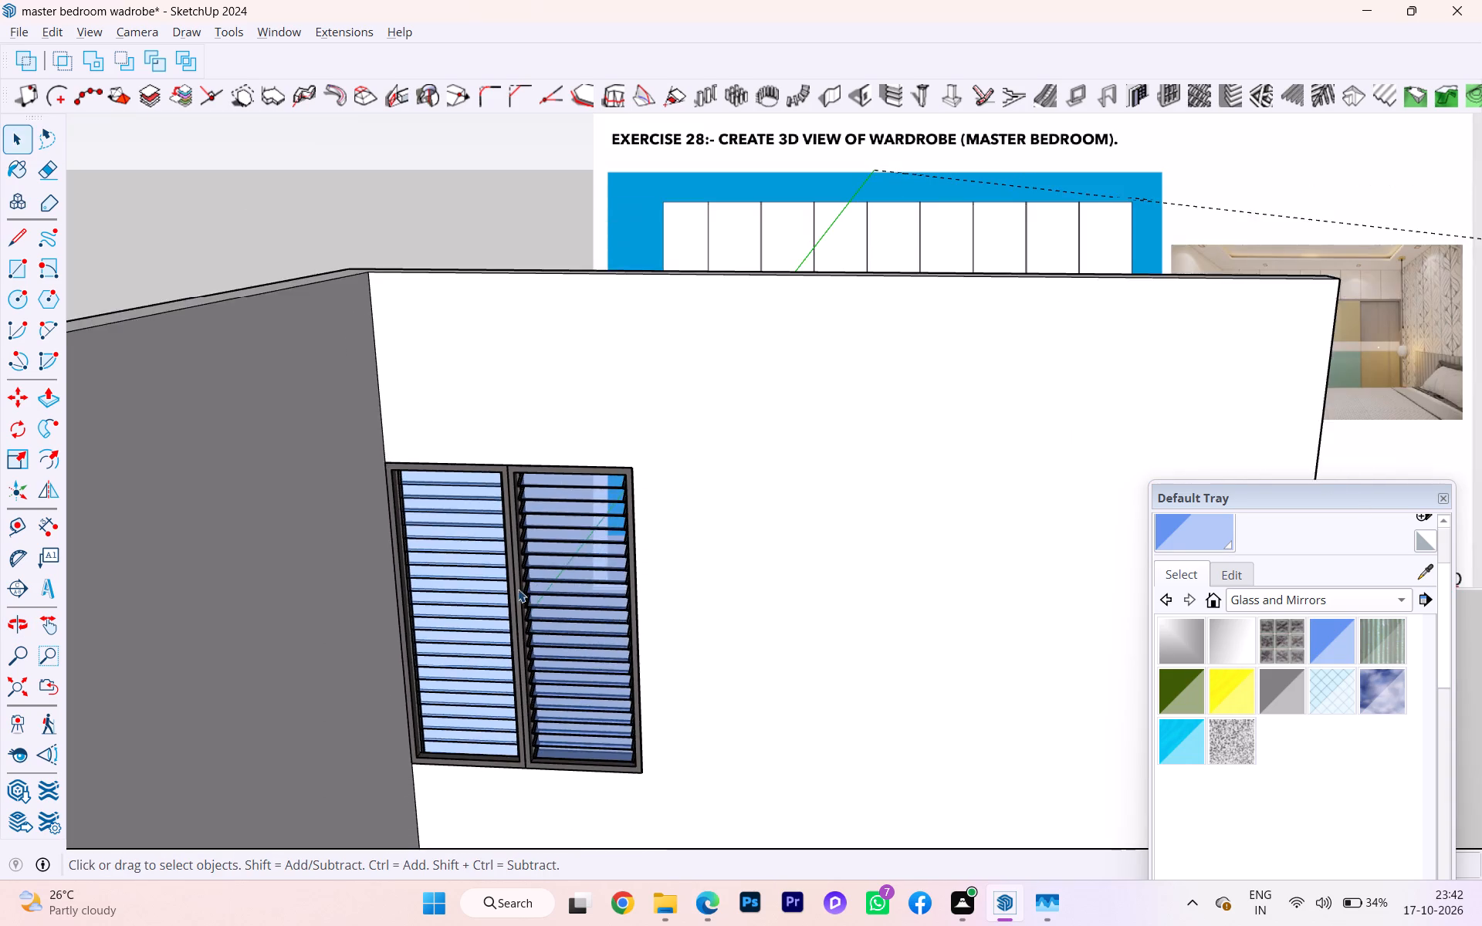
scroll(518, 596, "down", 1)
scroll(517, 596, "up", 1)
scroll(517, 598, "down", 1)
scroll(490, 603, "up", 5)
scroll(479, 596, "down", 4)
scroll(479, 596, "up", 1)
scroll(479, 596, "down", 1)
scroll(479, 596, "up", 3)
scroll(479, 587, "down", 4)
scroll(479, 587, "up", 7)
scroll(479, 587, "down", 1)
scroll(479, 587, "up", 3)
scroll(479, 583, "down", 6)
scroll(479, 583, "up", 4)
scroll(479, 583, "down", 5)
scroll(477, 585, "up", 3)
scroll(477, 586, "down", 2)
scroll(477, 586, "up", 1)
scroll(475, 595, "down", 1)
scroll(475, 595, "up", 2)
scroll(475, 594, "down", 3)
scroll(475, 594, "up", 1)
scroll(475, 594, "down", 1)
scroll(475, 594, "up", 1)
scroll(475, 594, "down", 3)
scroll(478, 597, "up", 4)
scroll(478, 597, "down", 1)
scroll(478, 597, "up", 3)
scroll(478, 597, "down", 7)
scroll(504, 630, "up", 1)
scroll(510, 634, "down", 4)
scroll(510, 634, "up", 3)
scroll(510, 636, "down", 1)
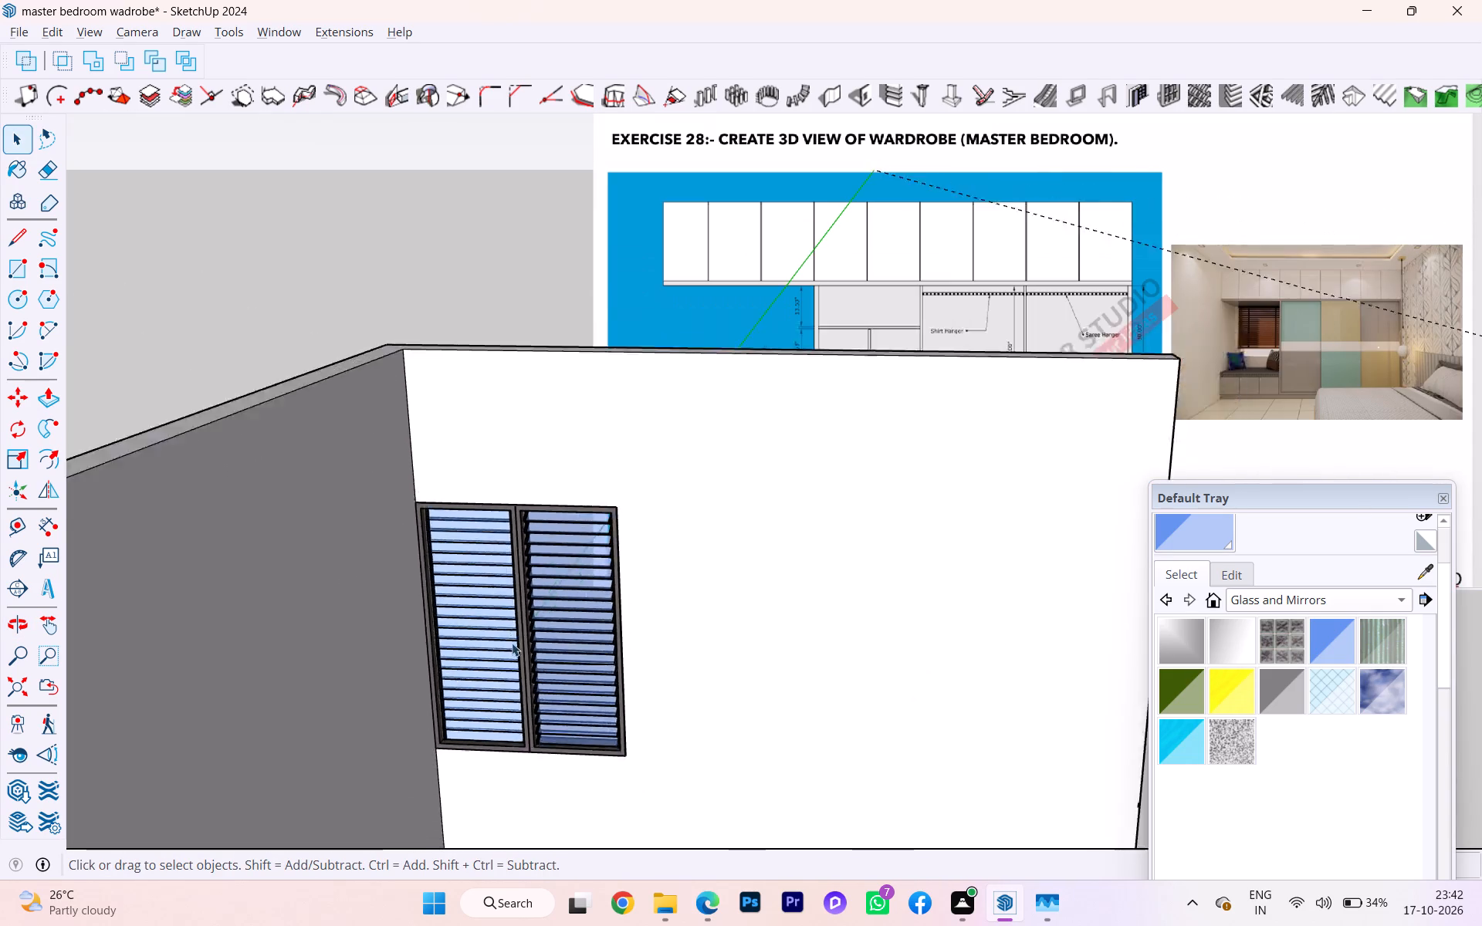
scroll(512, 643, "down", 1)
scroll(513, 639, "up", 1)
scroll(513, 640, "down", 1)
scroll(513, 641, "up", 4)
scroll(513, 642, "down", 4)
scroll(458, 580, "down", 5)
scroll(458, 580, "up", 3)
scroll(458, 580, "down", 5)
middle_click_drag(531, 617, 450, 574)
left_click(822, 685)
Collapse the materials list and turn on visibility of the slab, wall 01 and cupboard tags.
scroll(1271, 587, "up", 2)
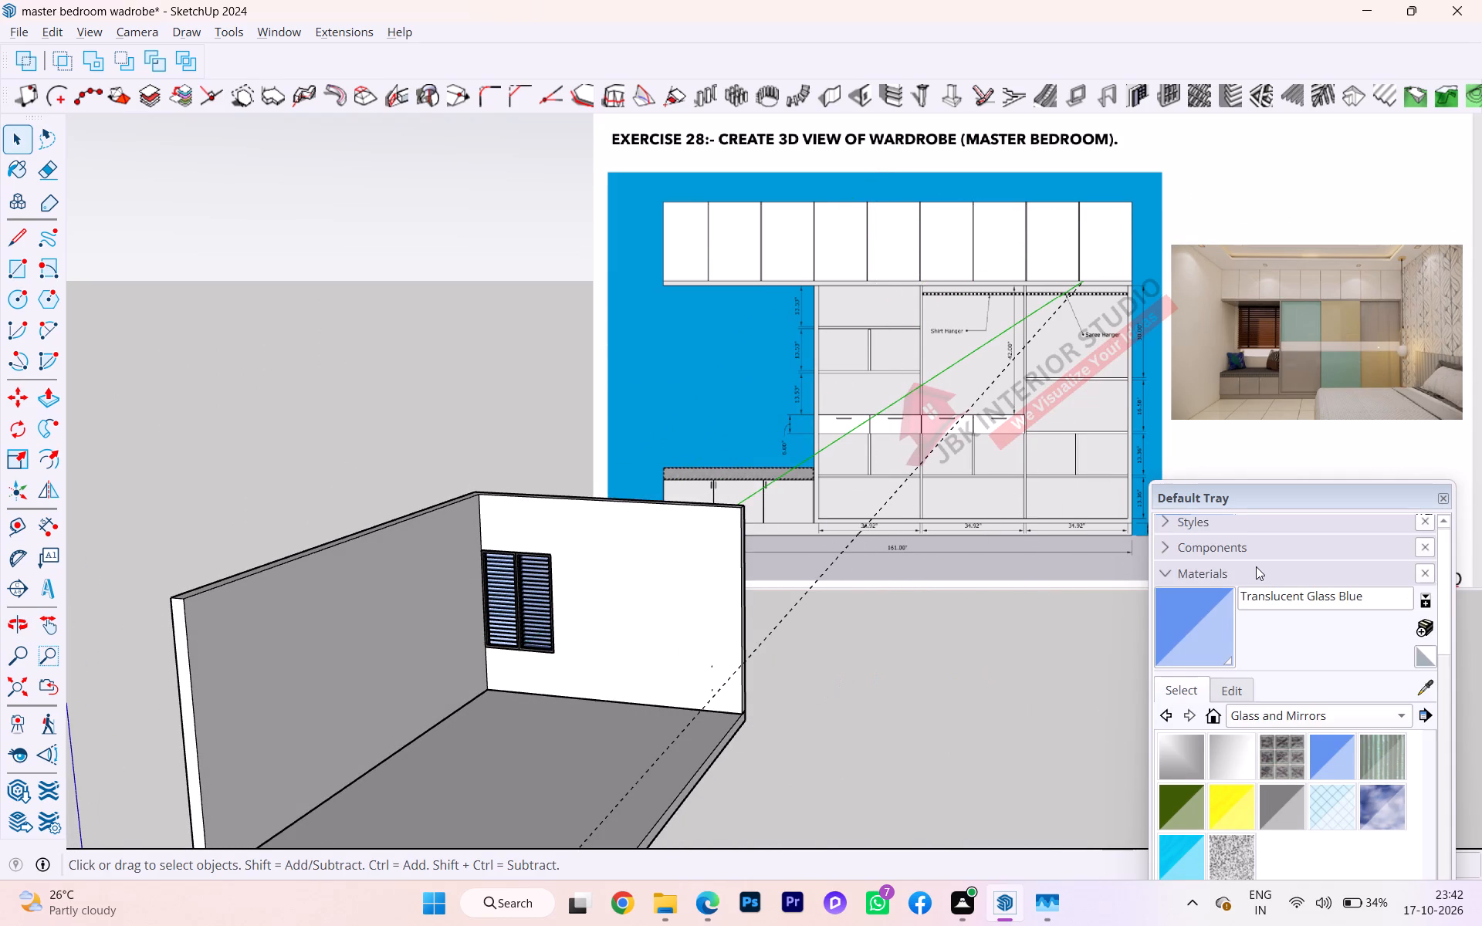
scroll(1256, 566, "up", 3)
scroll(1256, 566, "down", 3)
scroll(1256, 566, "up", 2)
scroll(1256, 566, "down", 6)
scroll(1252, 598, "up", 2)
scroll(1251, 599, "down", 9)
scroll(1288, 672, "up", 1)
scroll(1292, 666, "down", 1)
scroll(1292, 666, "up", 4)
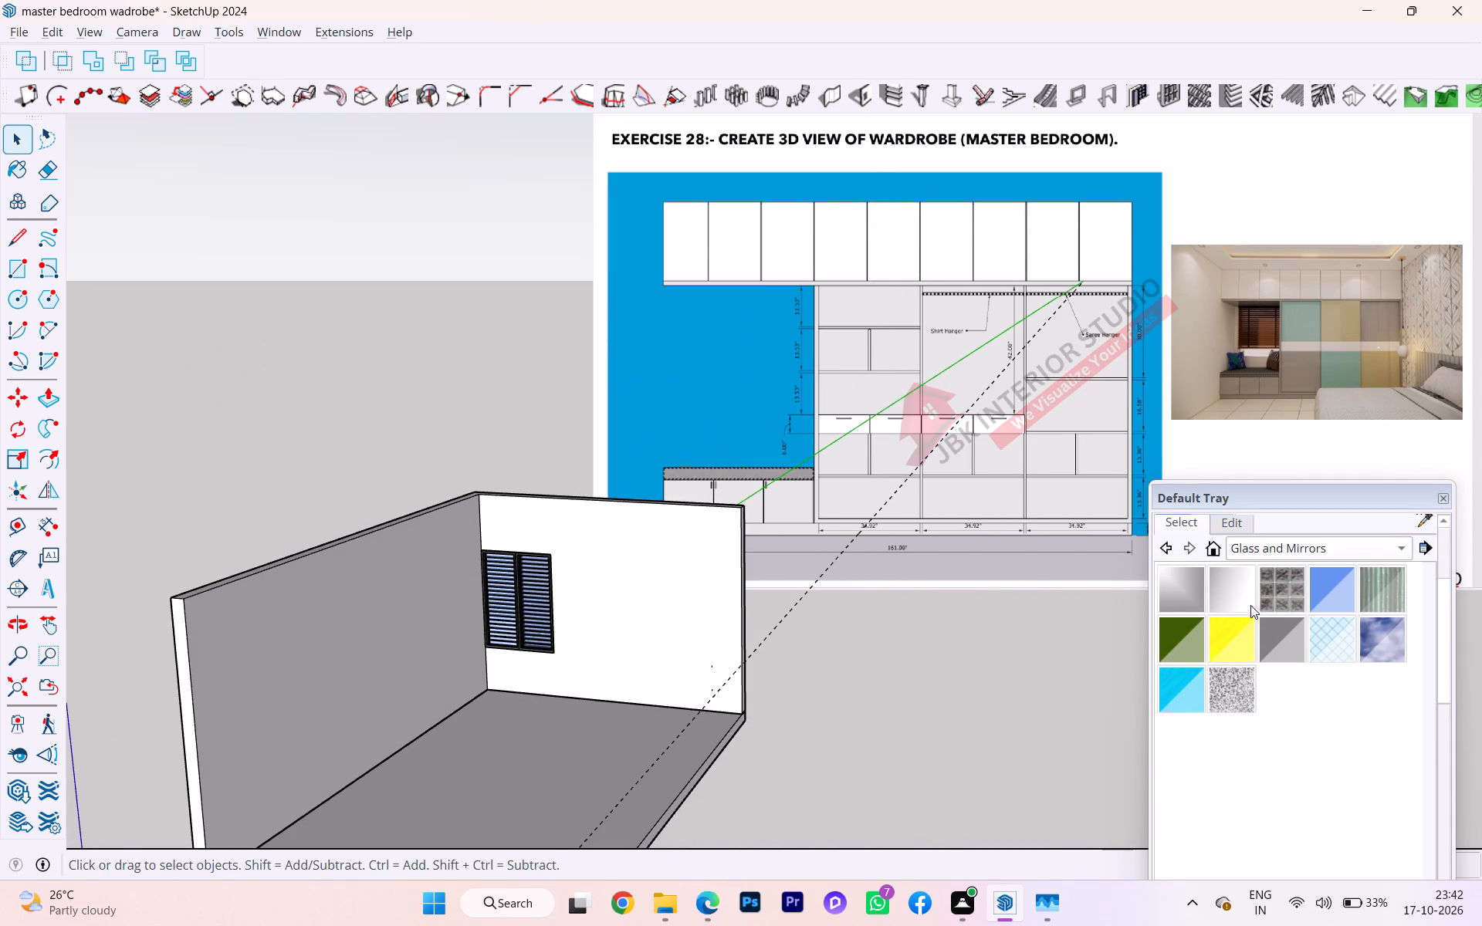
scroll(1250, 605, "up", 2)
scroll(1211, 576, "down", 1)
scroll(1210, 576, "up", 5)
scroll(1290, 496, "up", 5)
scroll(1169, 576, "up", 4)
scroll(1175, 559, "down", 1)
scroll(1175, 559, "up", 4)
left_click(1165, 578)
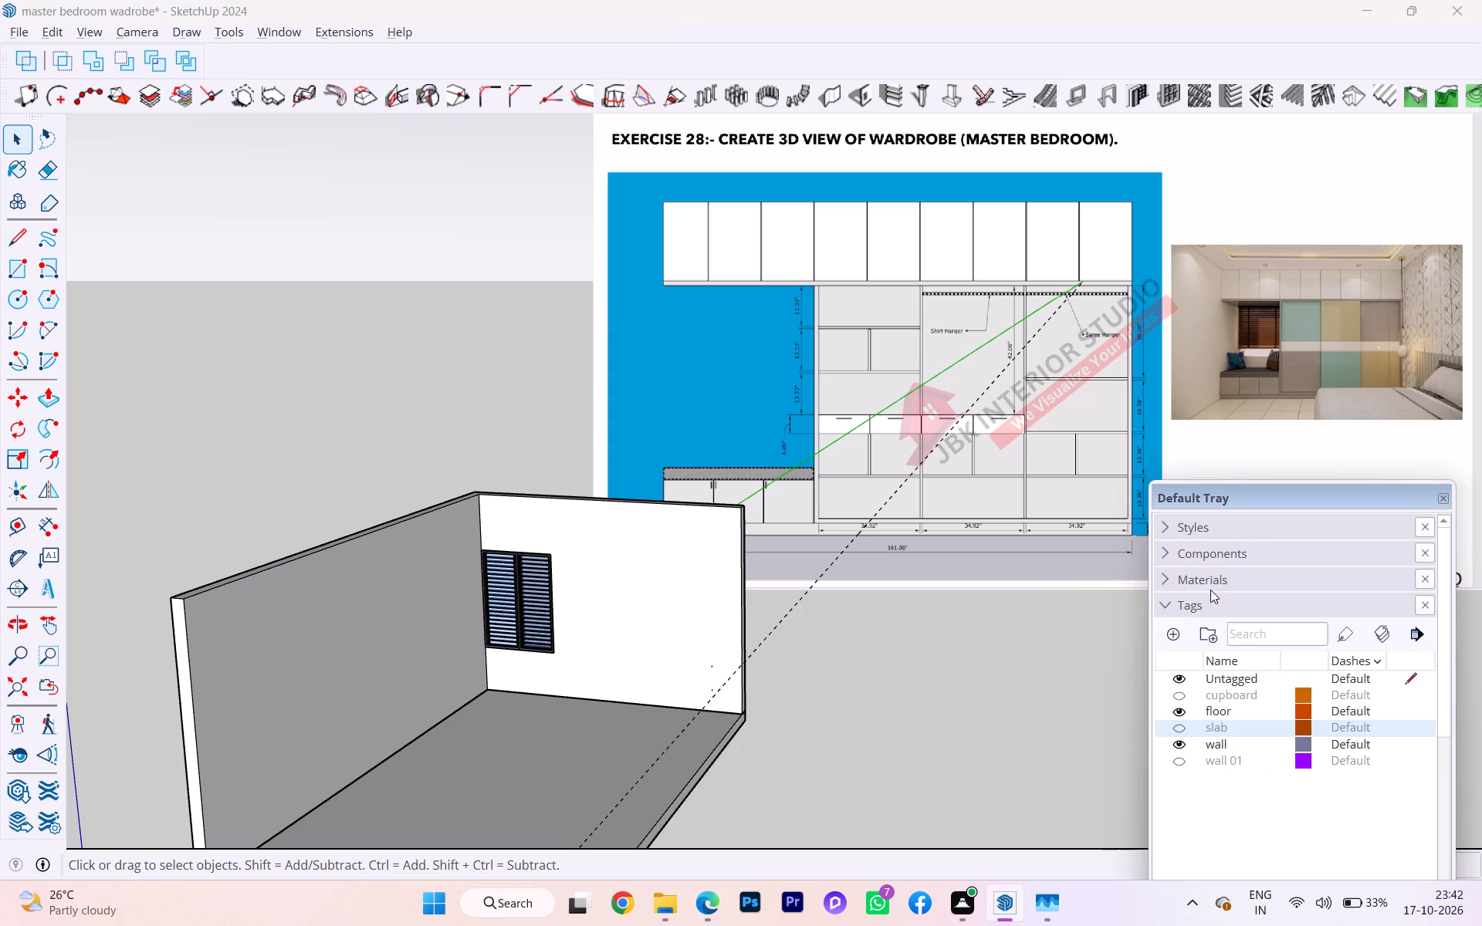
scroll(1219, 610, "down", 2)
scroll(1219, 610, "up", 1)
scroll(1220, 613, "down", 2)
left_click(1184, 557)
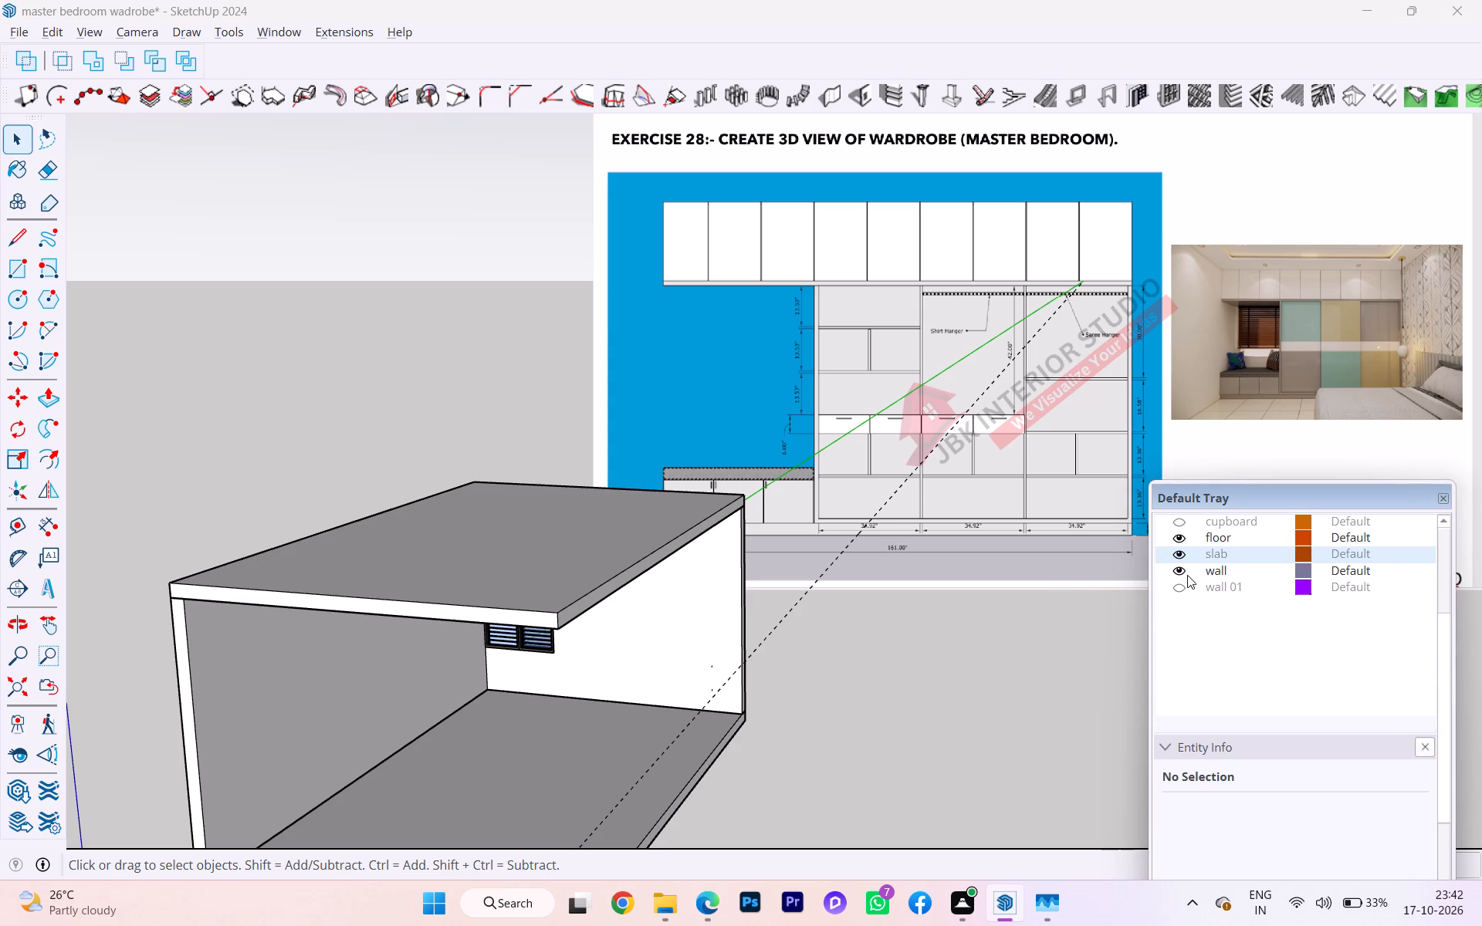
left_click(1178, 592)
scroll(1189, 576, "up", 3)
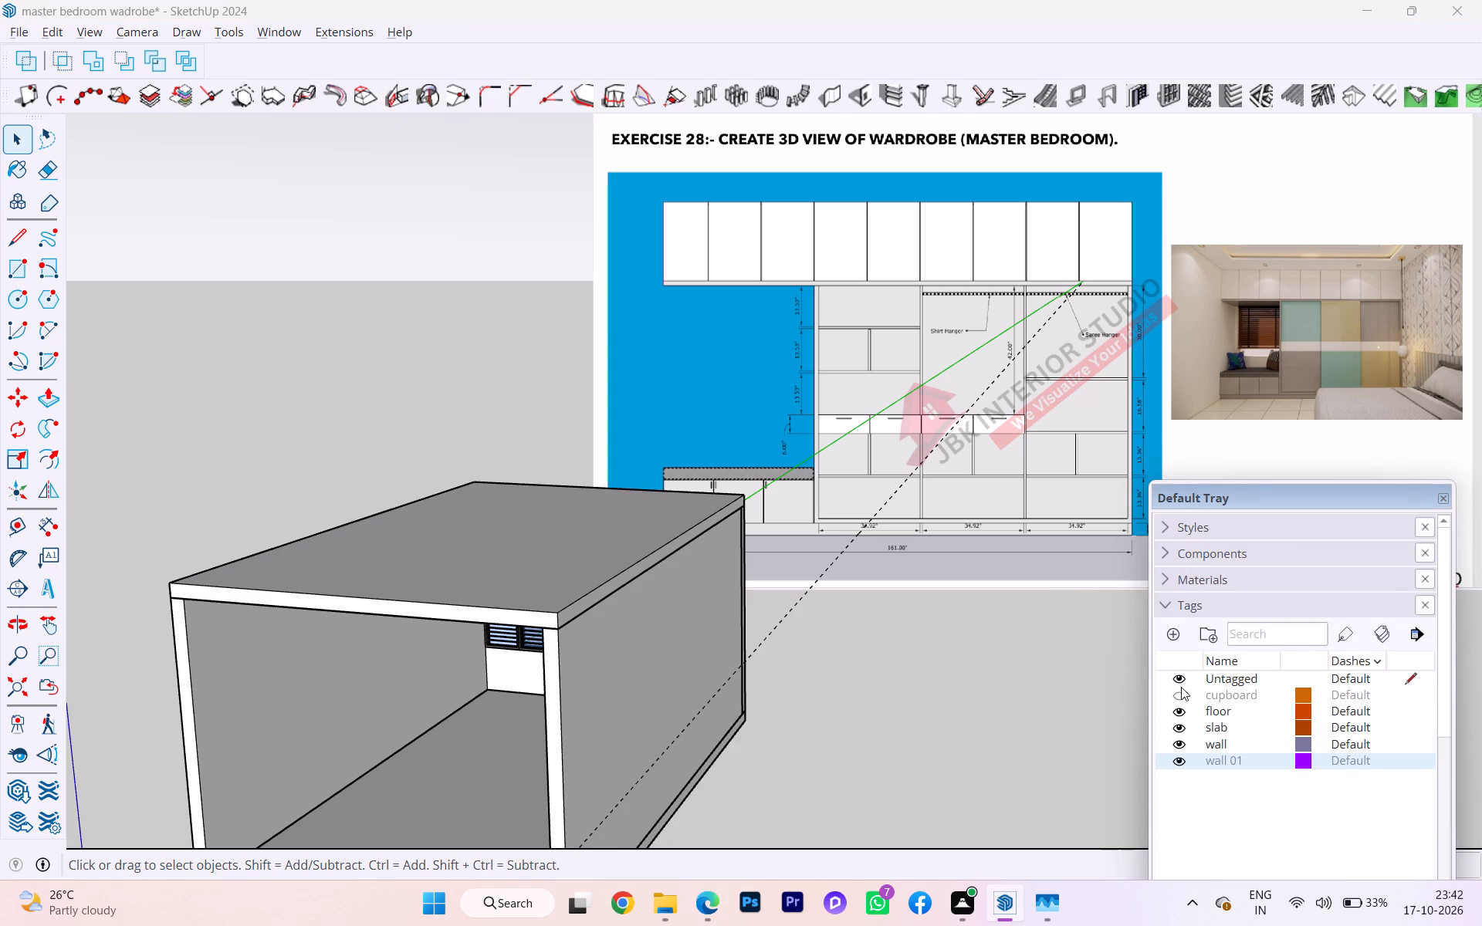
left_click(1179, 691)
Examine the wardrobe, overhead cabinets and louvred window together from the open front of the room.
middle_click_drag(729, 713, 881, 652)
scroll(729, 713, "down", 1)
scroll(725, 678, "up", 3)
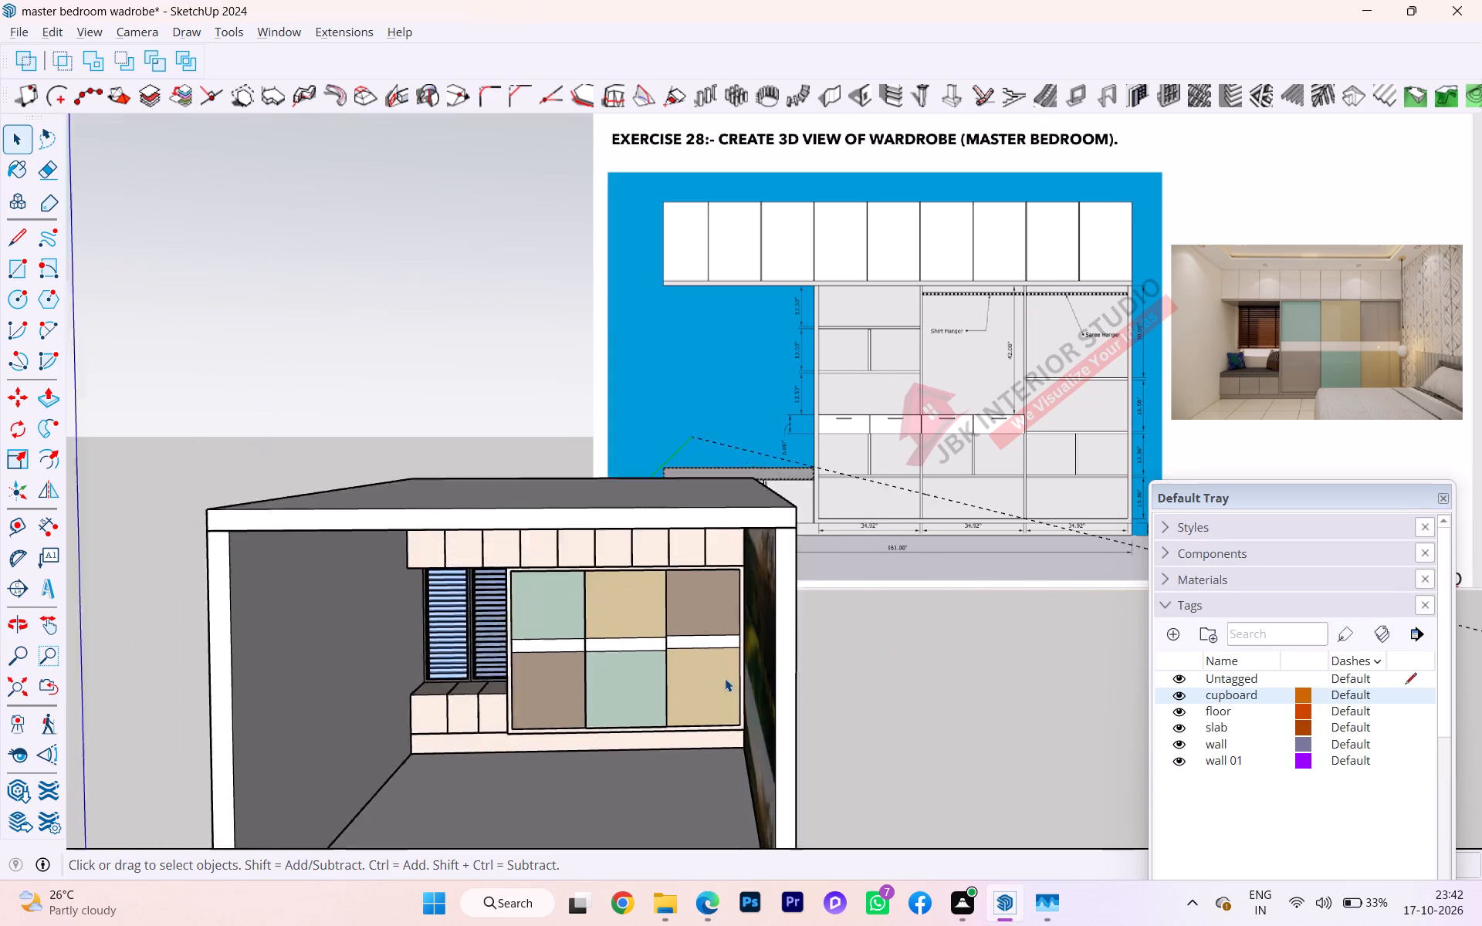
scroll(725, 678, "up", 11)
scroll(749, 644, "down", 2)
middle_click_drag(751, 649, 741, 658)
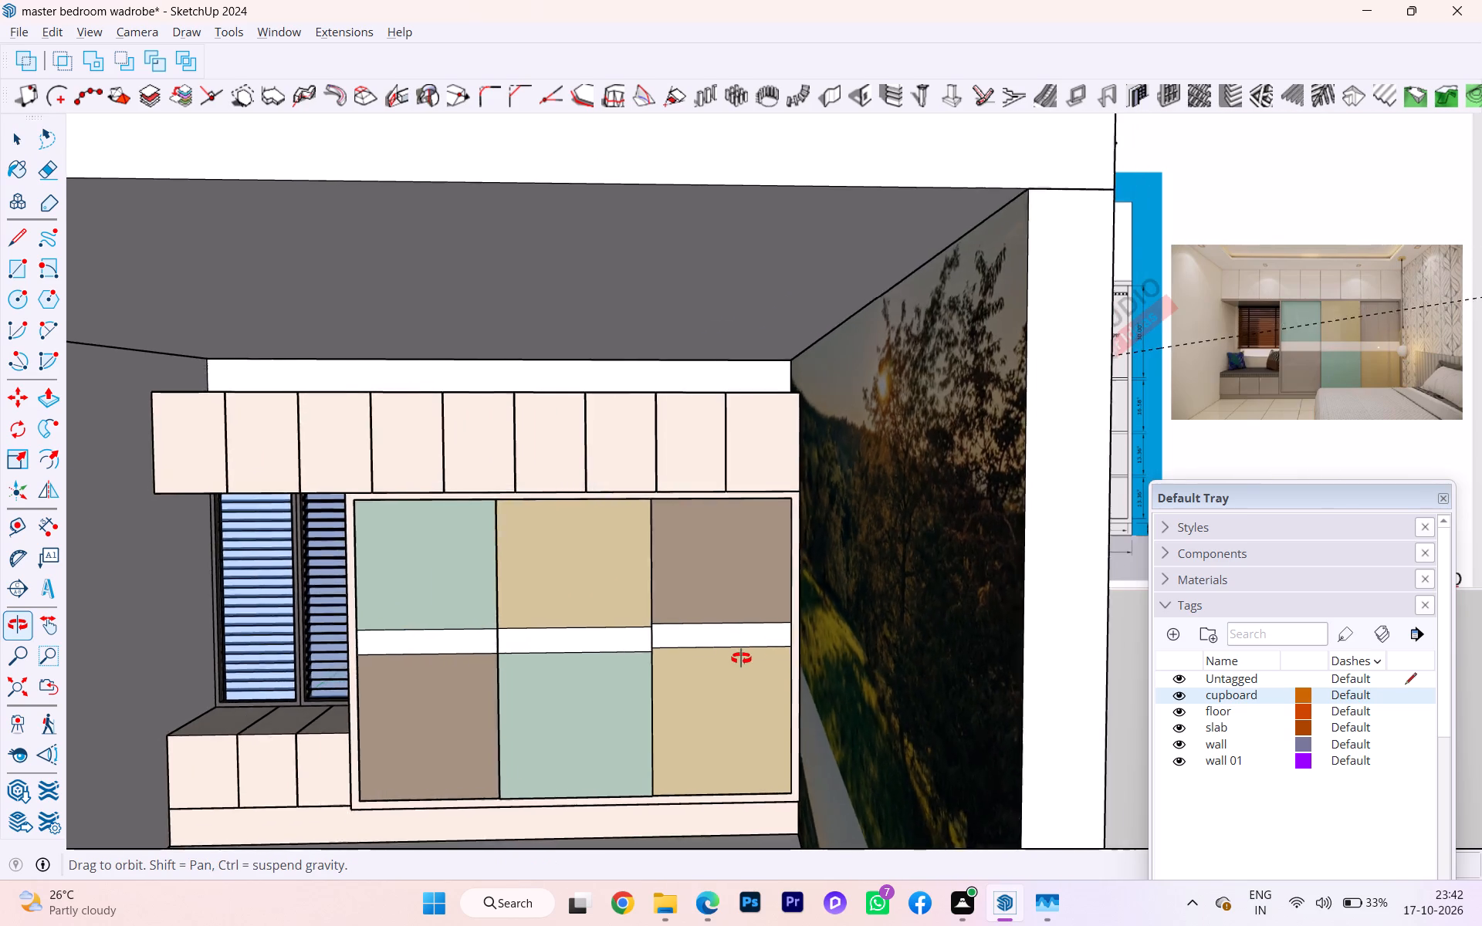
middle_click_drag(741, 658, 763, 636)
scroll(648, 563, "down", 4)
scroll(648, 563, "up", 1)
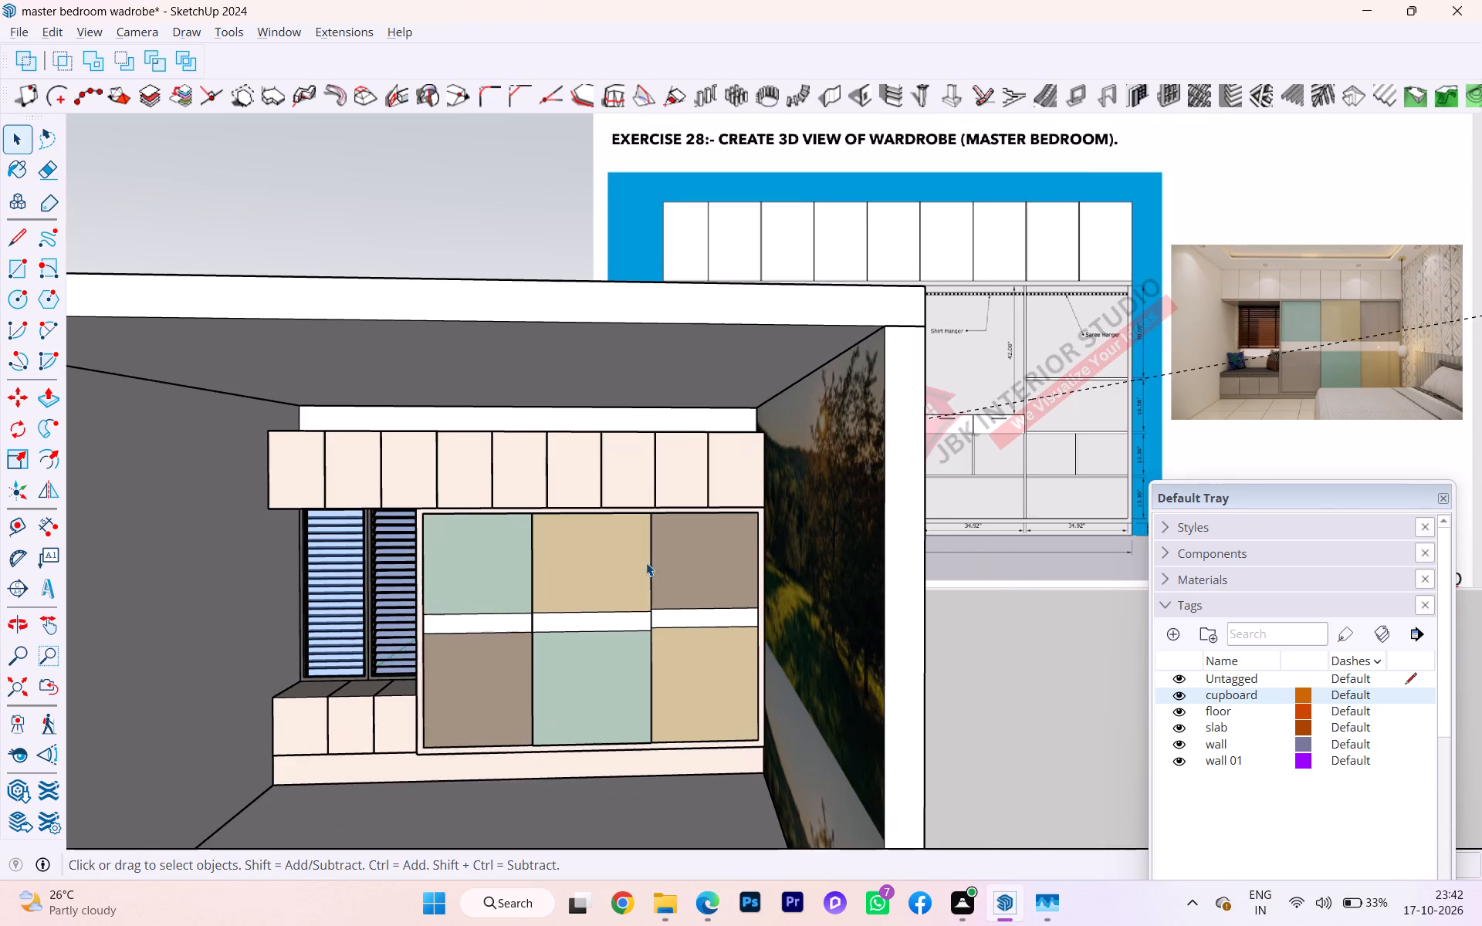
scroll(526, 627, "up", 1)
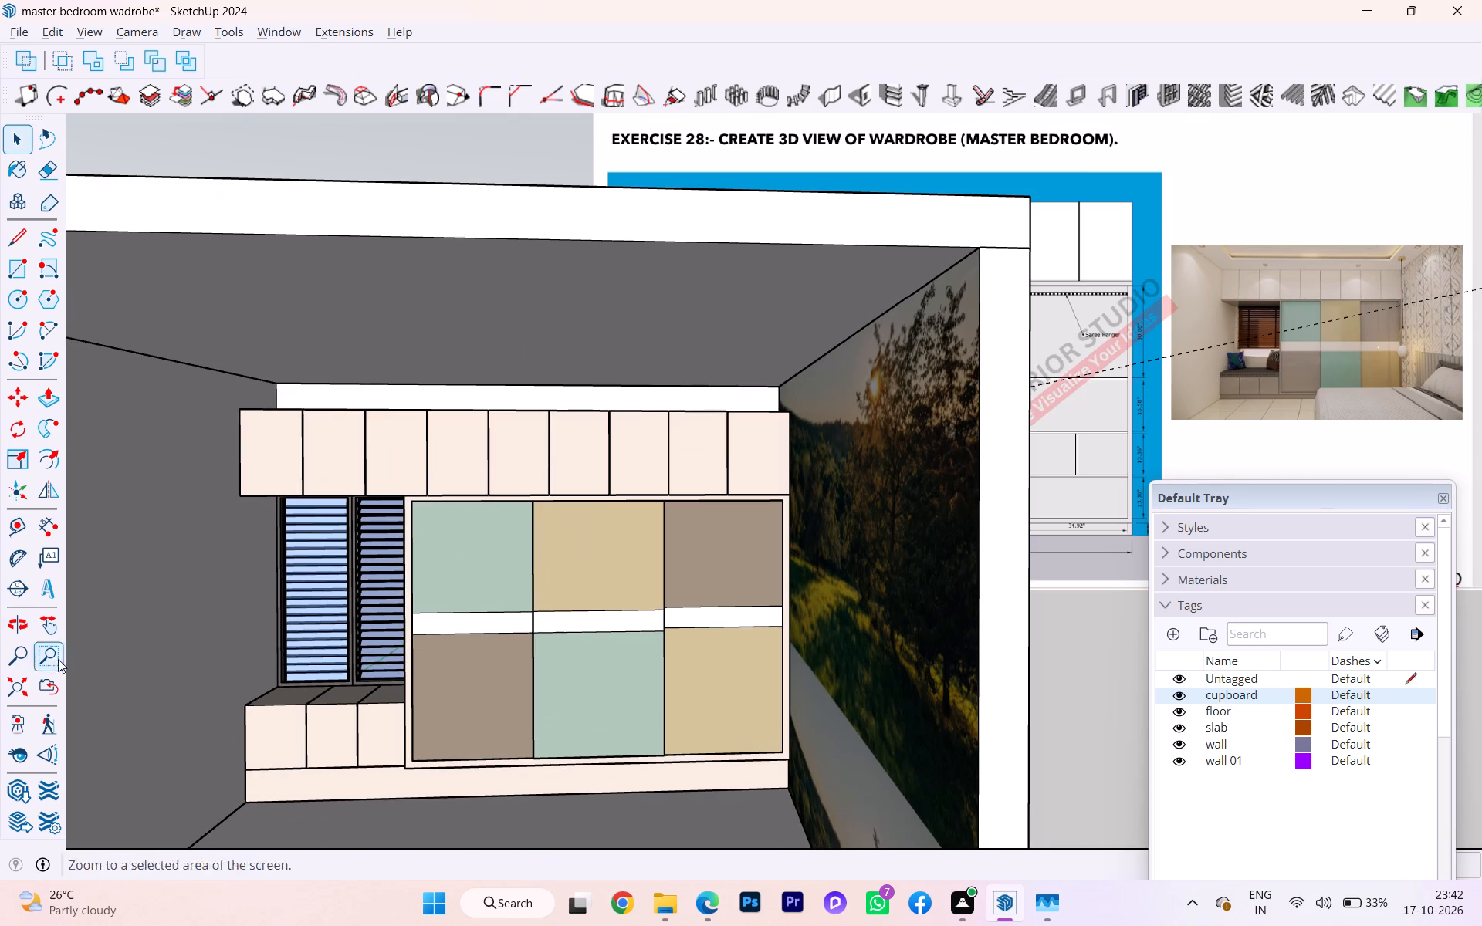
Open 3D Warehouse, dismiss the power-saving notification and search the models for "small bed".
left_click(17, 790)
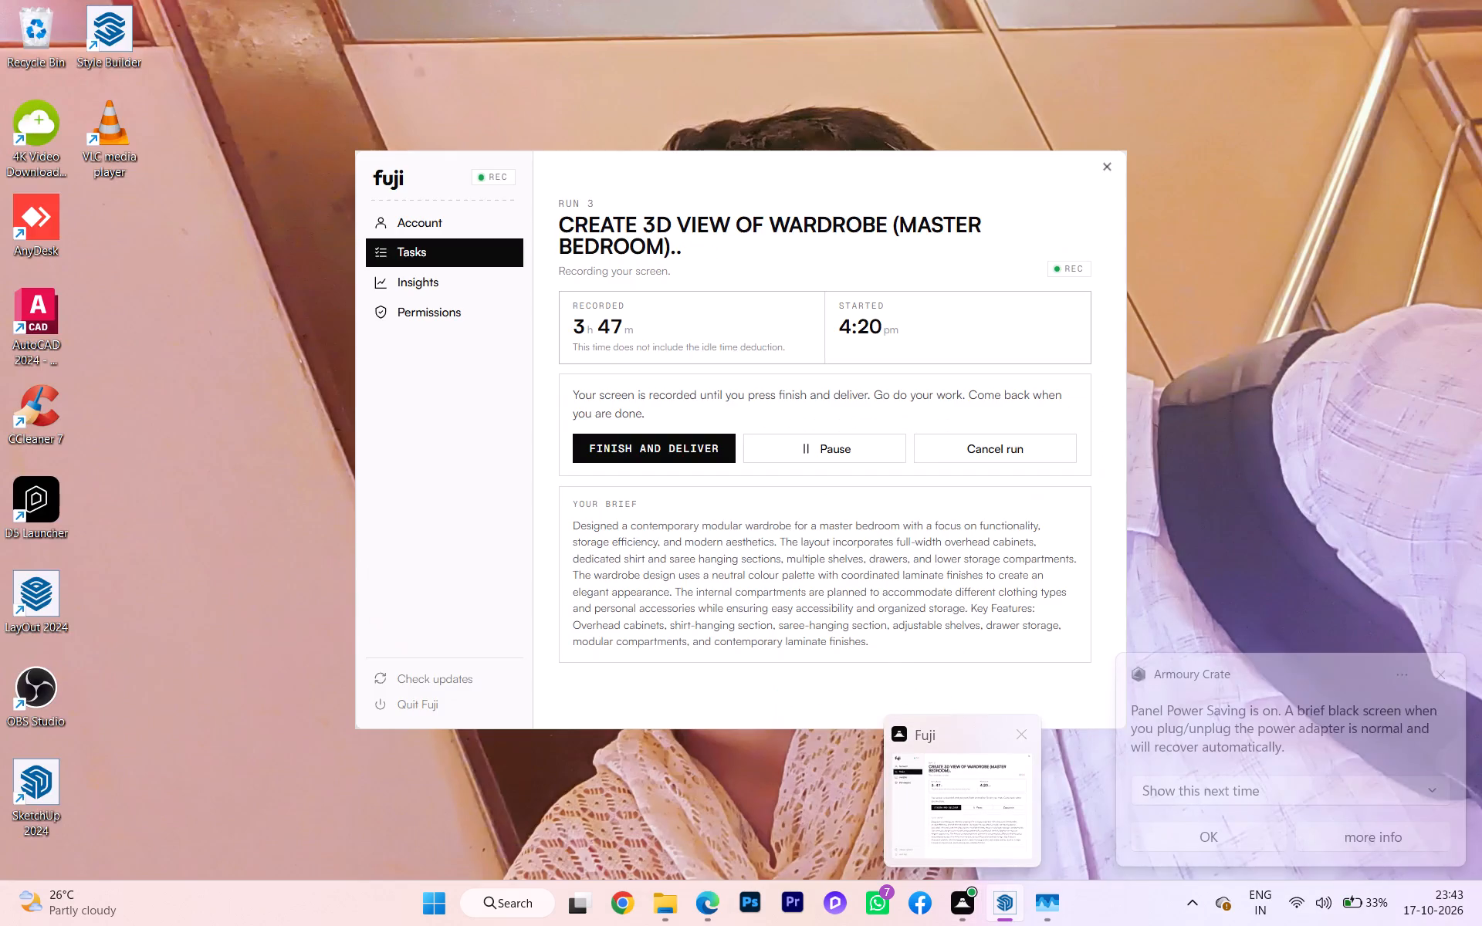
left_click(1224, 834)
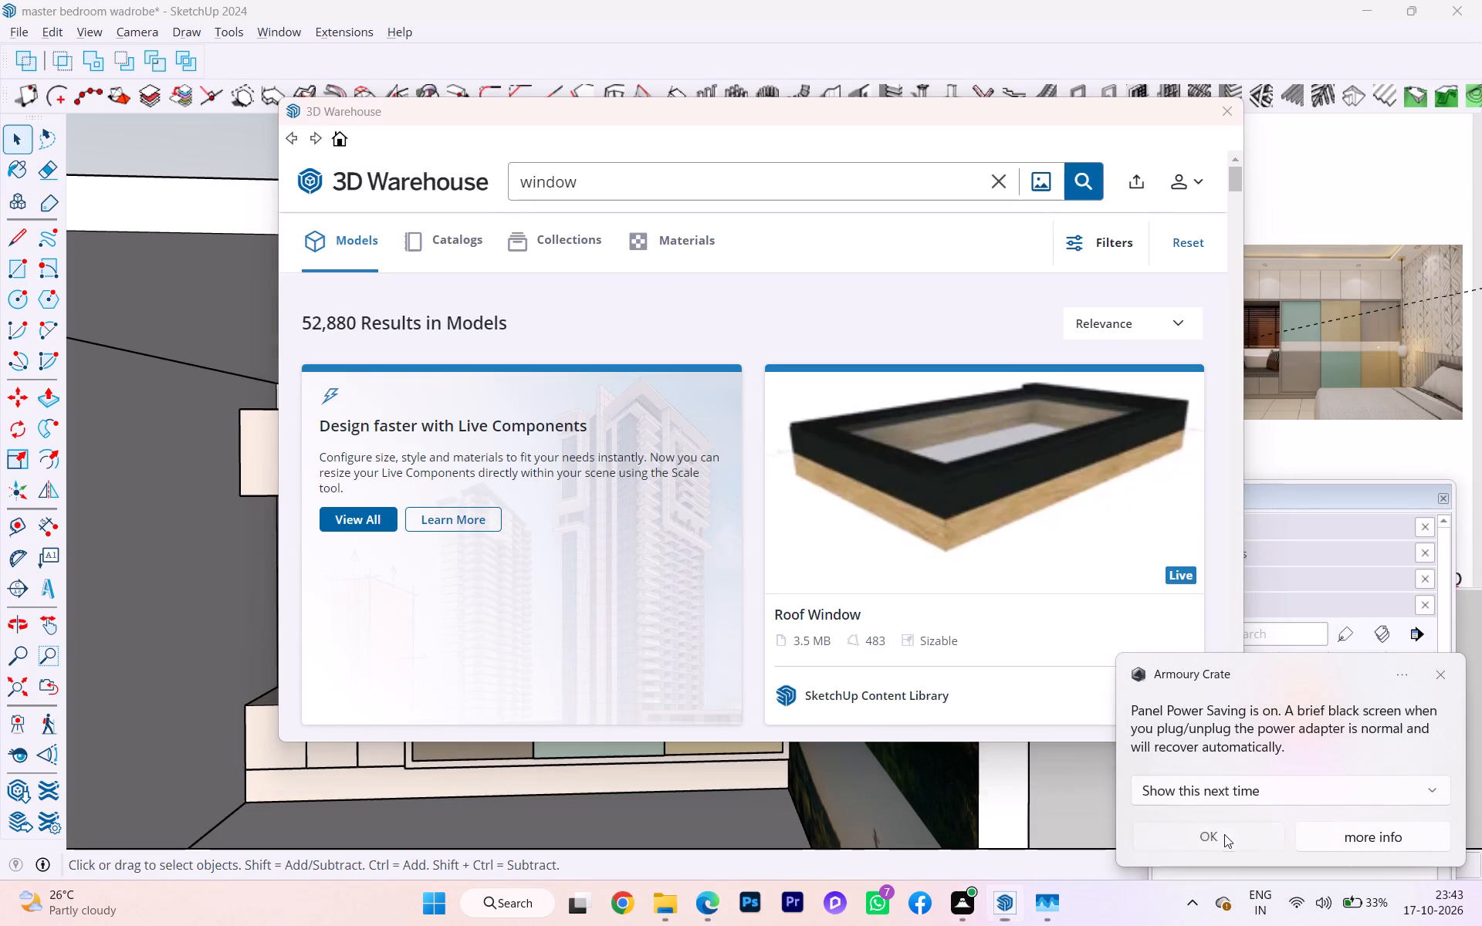
left_click(986, 181)
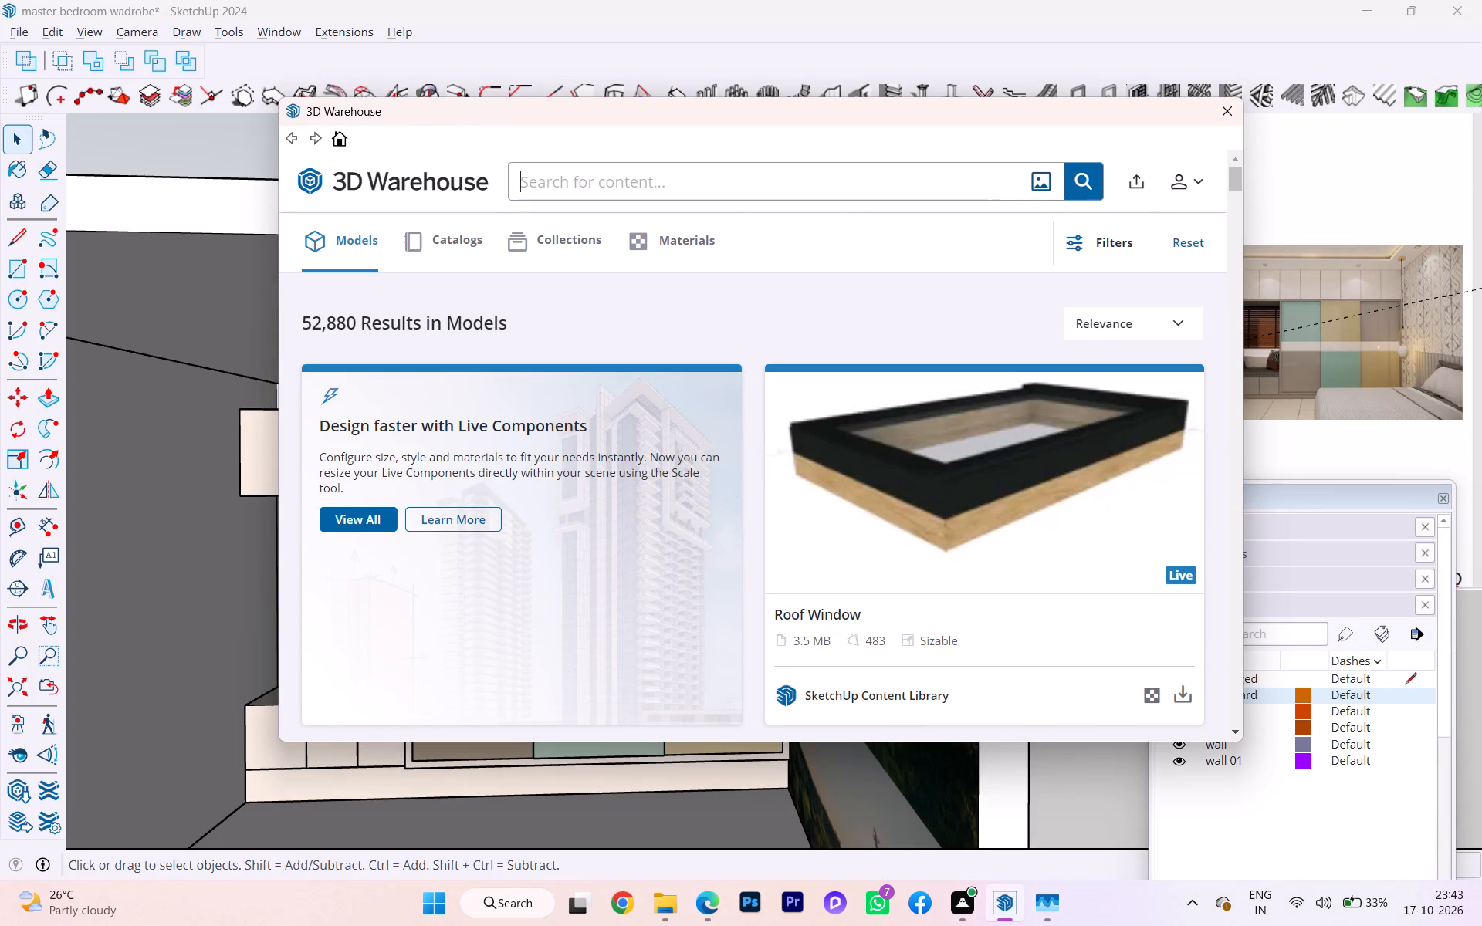
left_click(753, 194)
type("small bed")
key("Return")
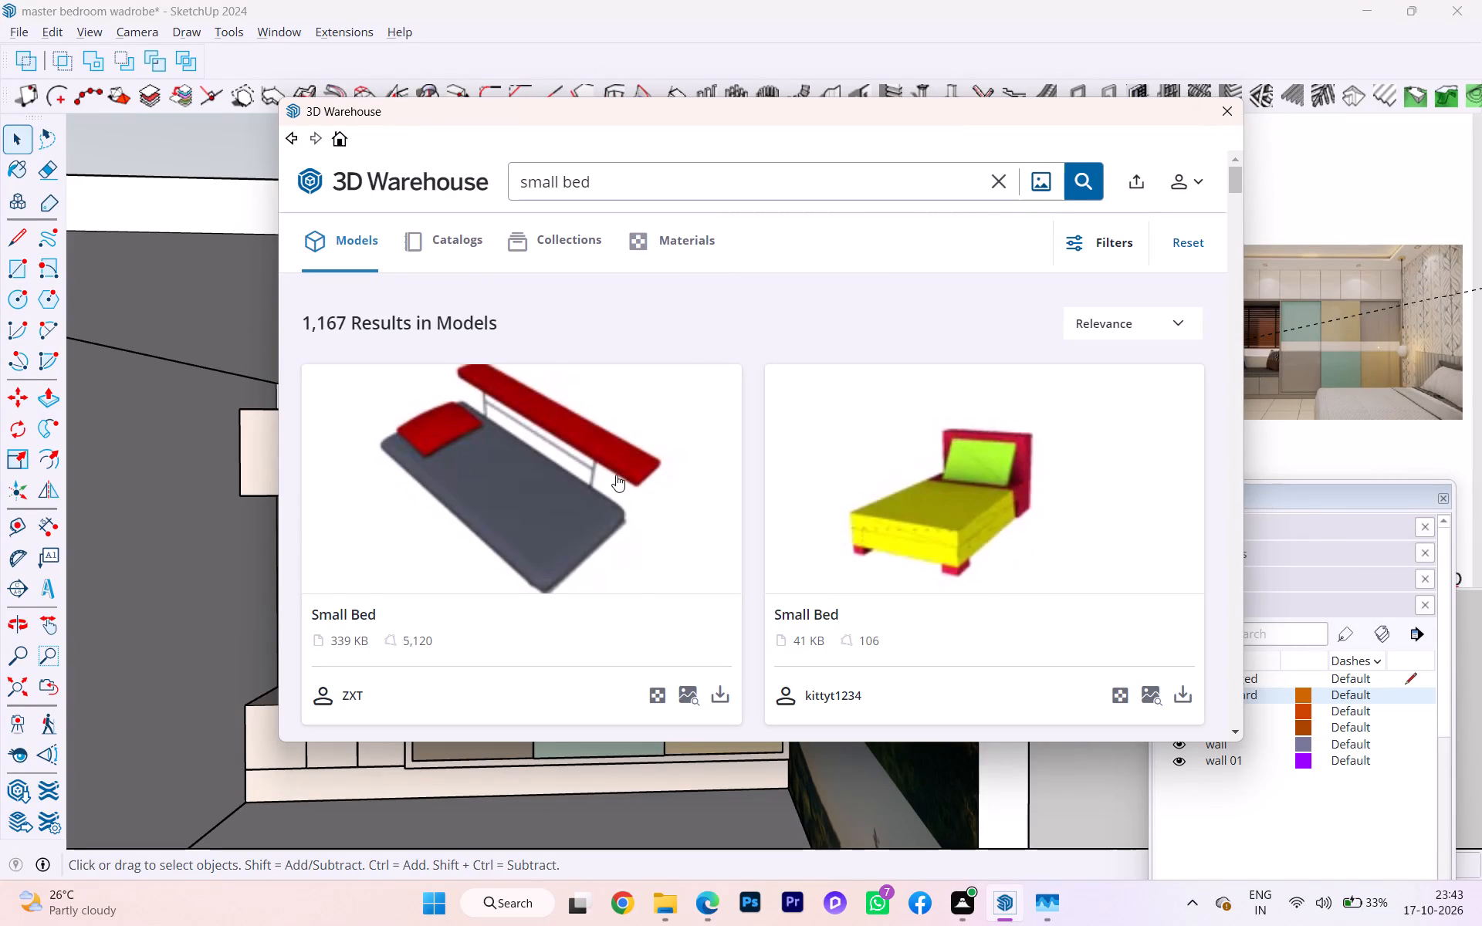
Browse the "small bed" model results for a piece that suits the bedroom scene.
scroll(633, 576, "down", 6)
scroll(683, 533, "down", 2)
scroll(683, 533, "up", 2)
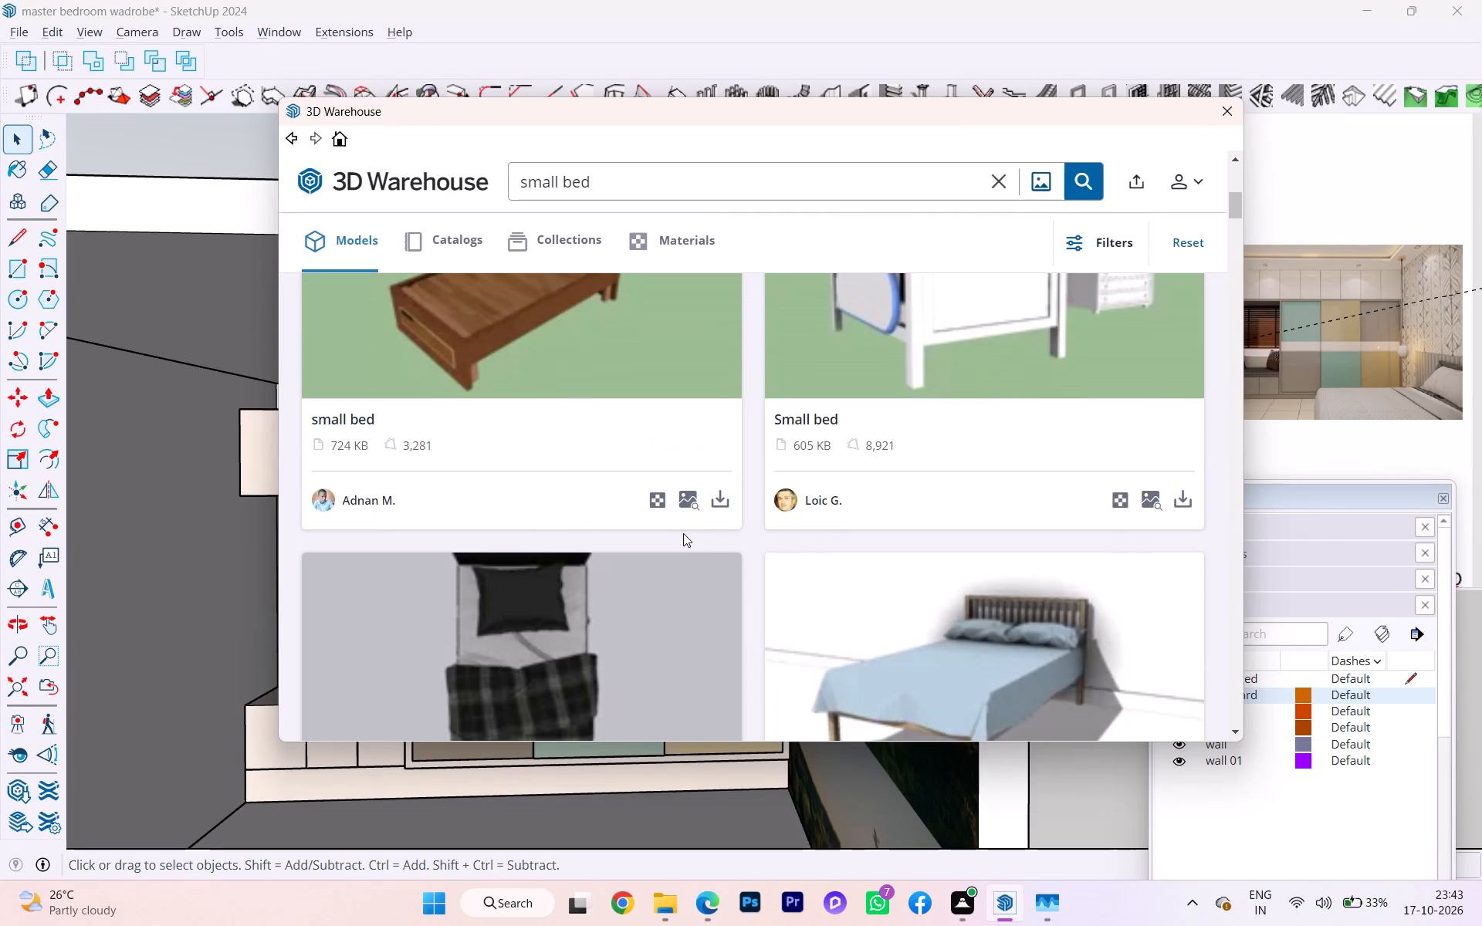
scroll(683, 533, "down", 2)
scroll(683, 533, "up", 2)
scroll(683, 533, "down", 2)
scroll(683, 533, "up", 7)
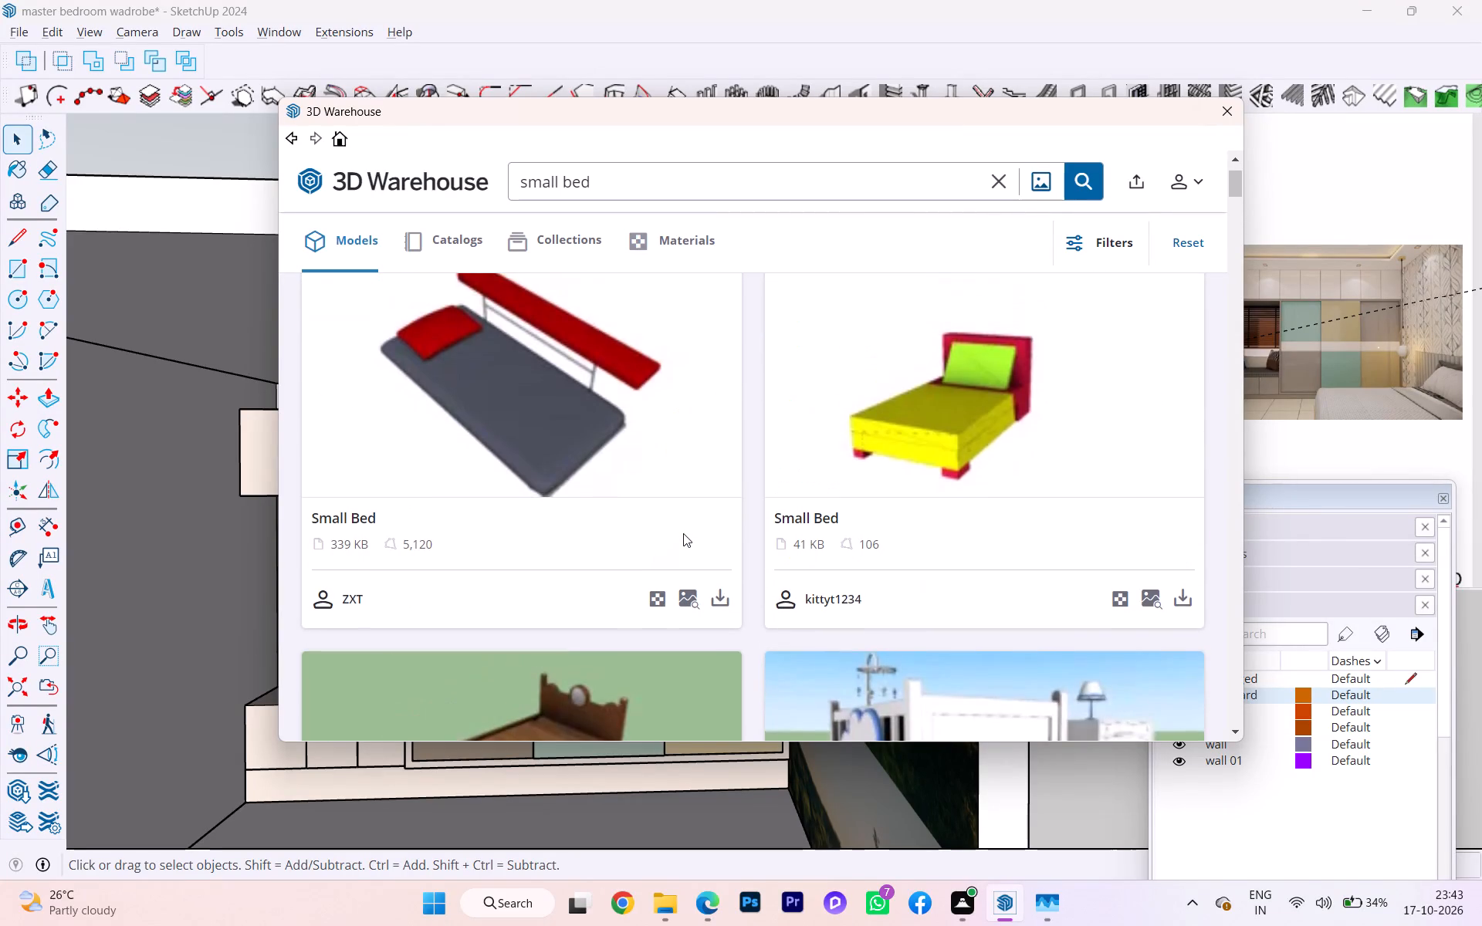
scroll(683, 533, "down", 11)
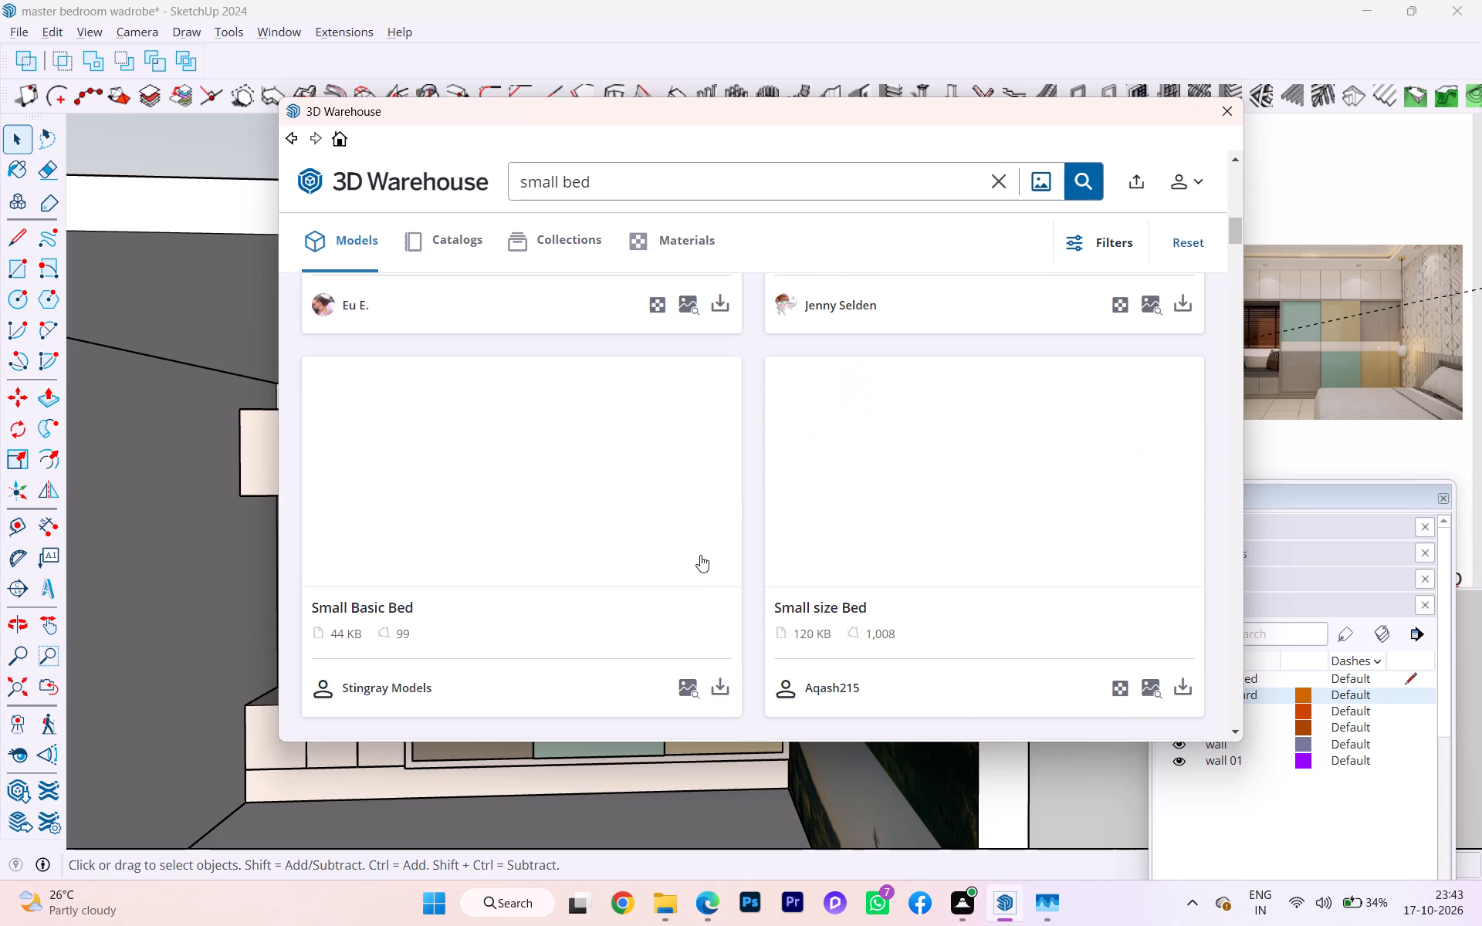
scroll(700, 555, "up", 2)
scroll(702, 553, "down", 2)
scroll(702, 553, "up", 1)
scroll(702, 553, "down", 2)
scroll(702, 553, "up", 2)
scroll(702, 553, "down", 9)
scroll(702, 552, "up", 2)
scroll(702, 552, "down", 2)
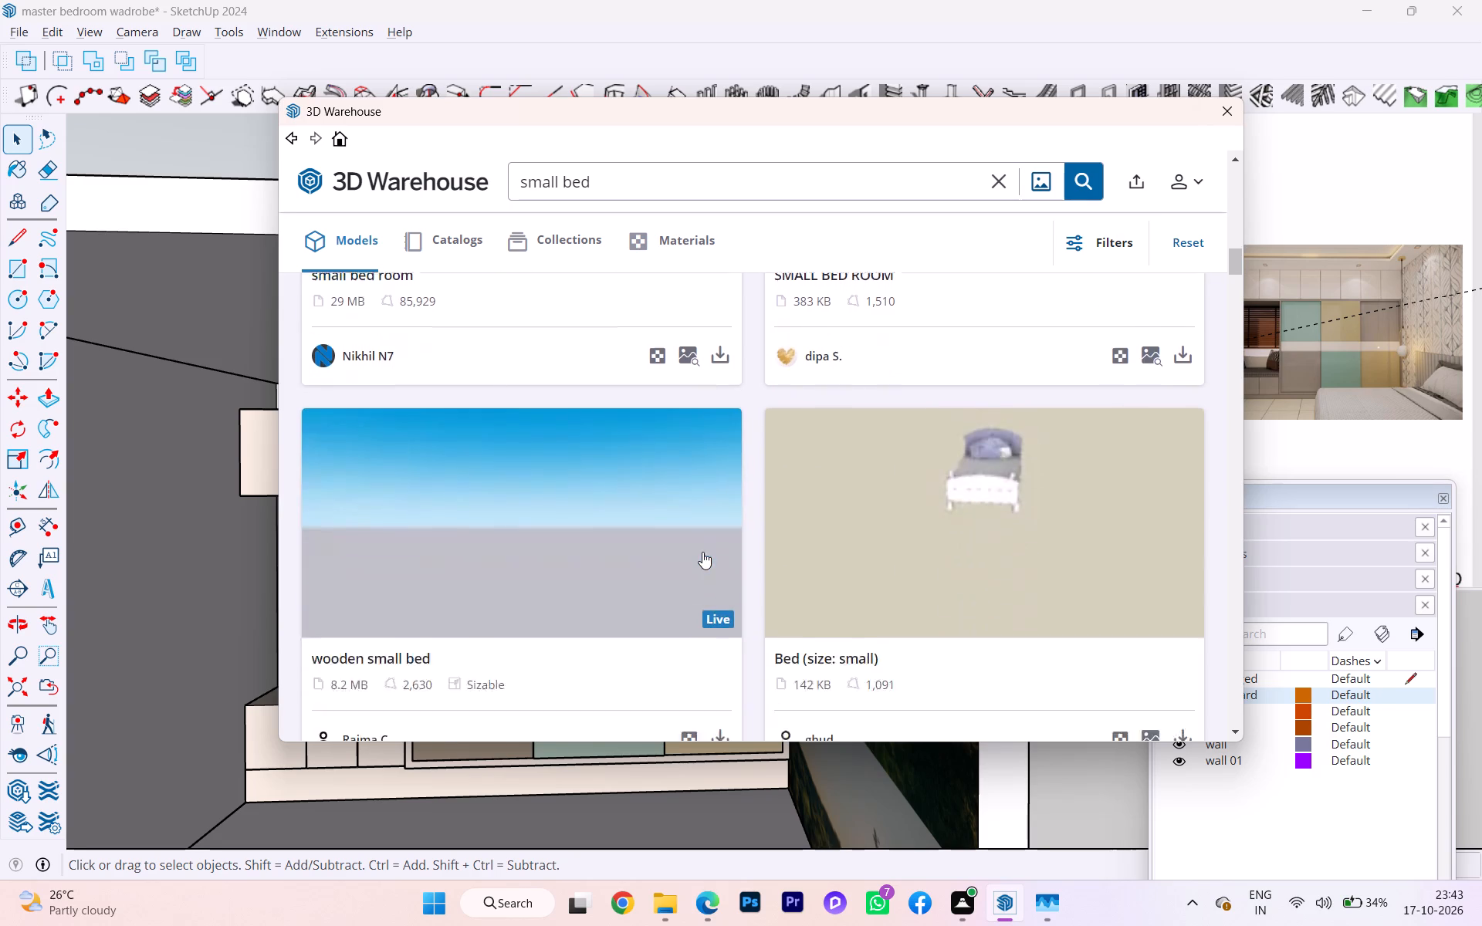
scroll(702, 552, "down", 5)
scroll(703, 552, "up", 2)
scroll(704, 551, "down", 1)
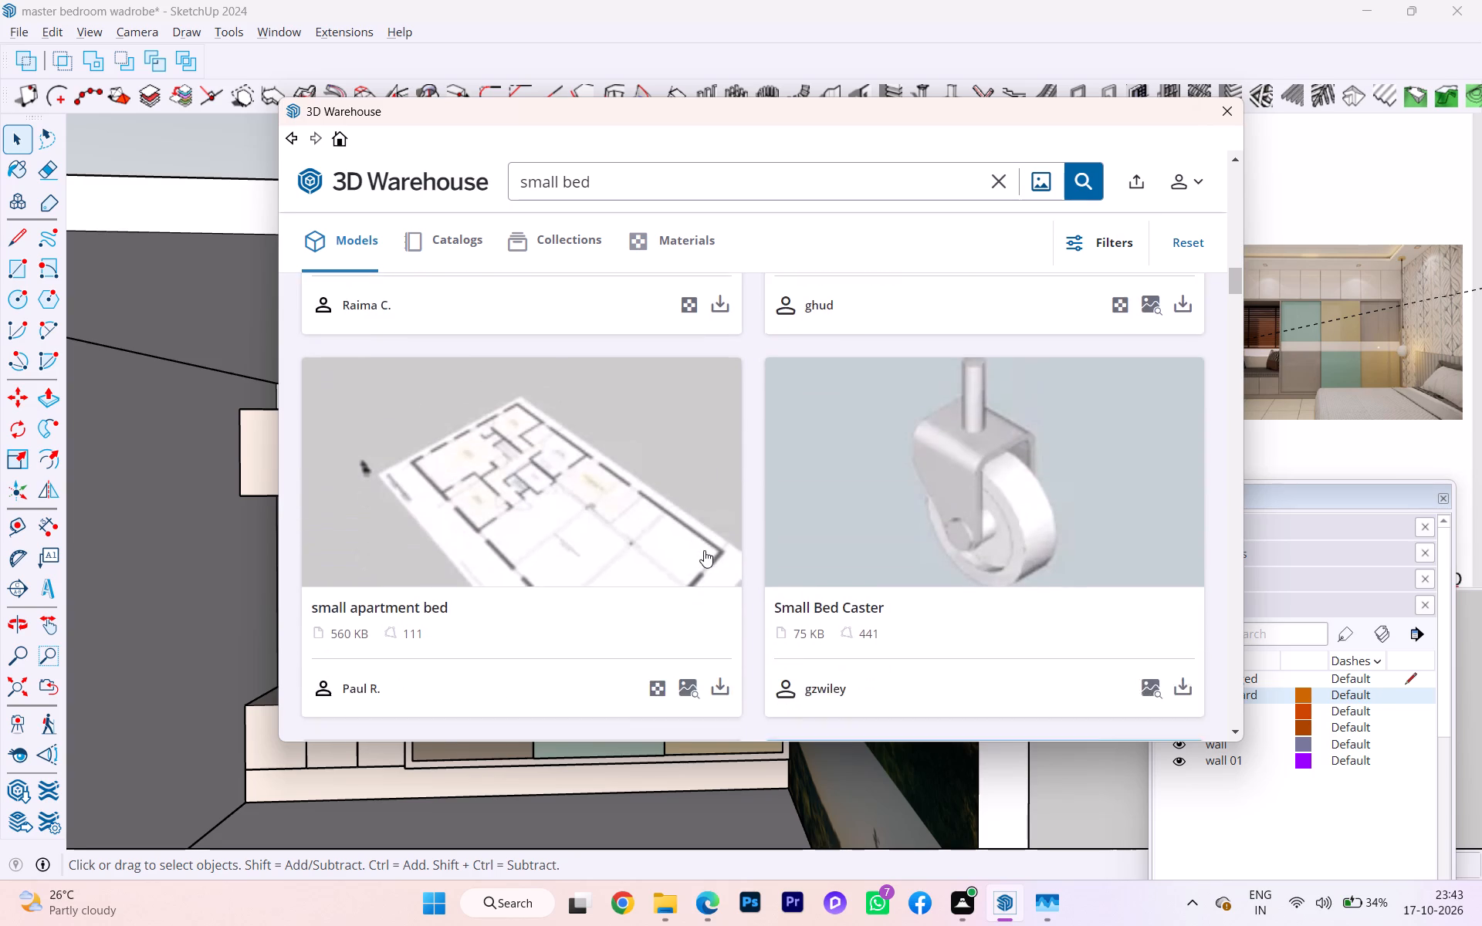
scroll(704, 550, "down", 4)
scroll(704, 550, "up", 2)
scroll(704, 550, "down", 3)
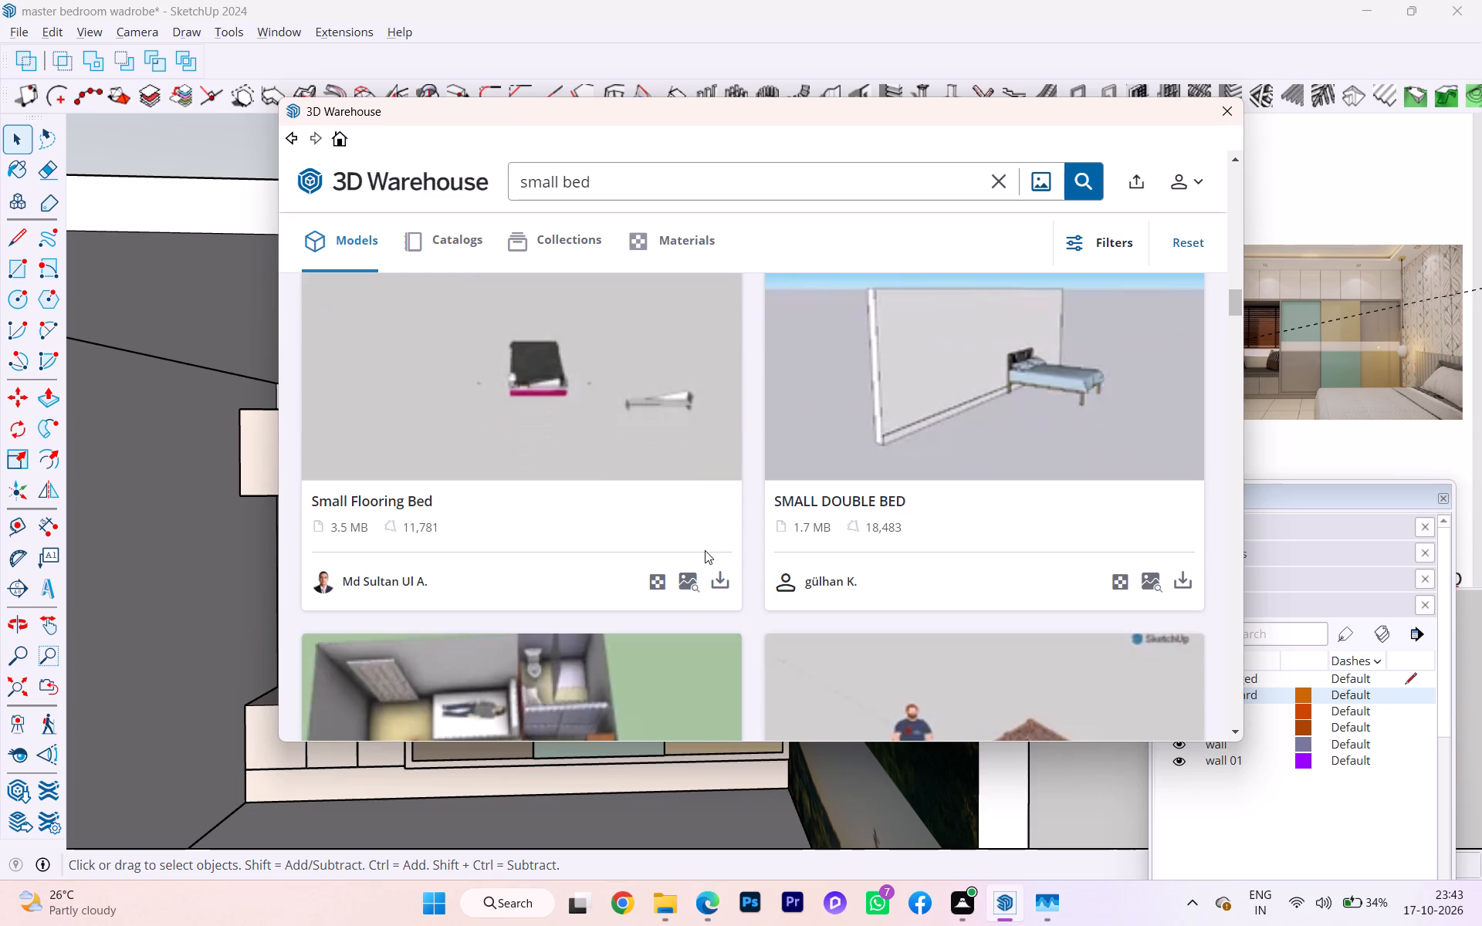
scroll(706, 550, "down", 4)
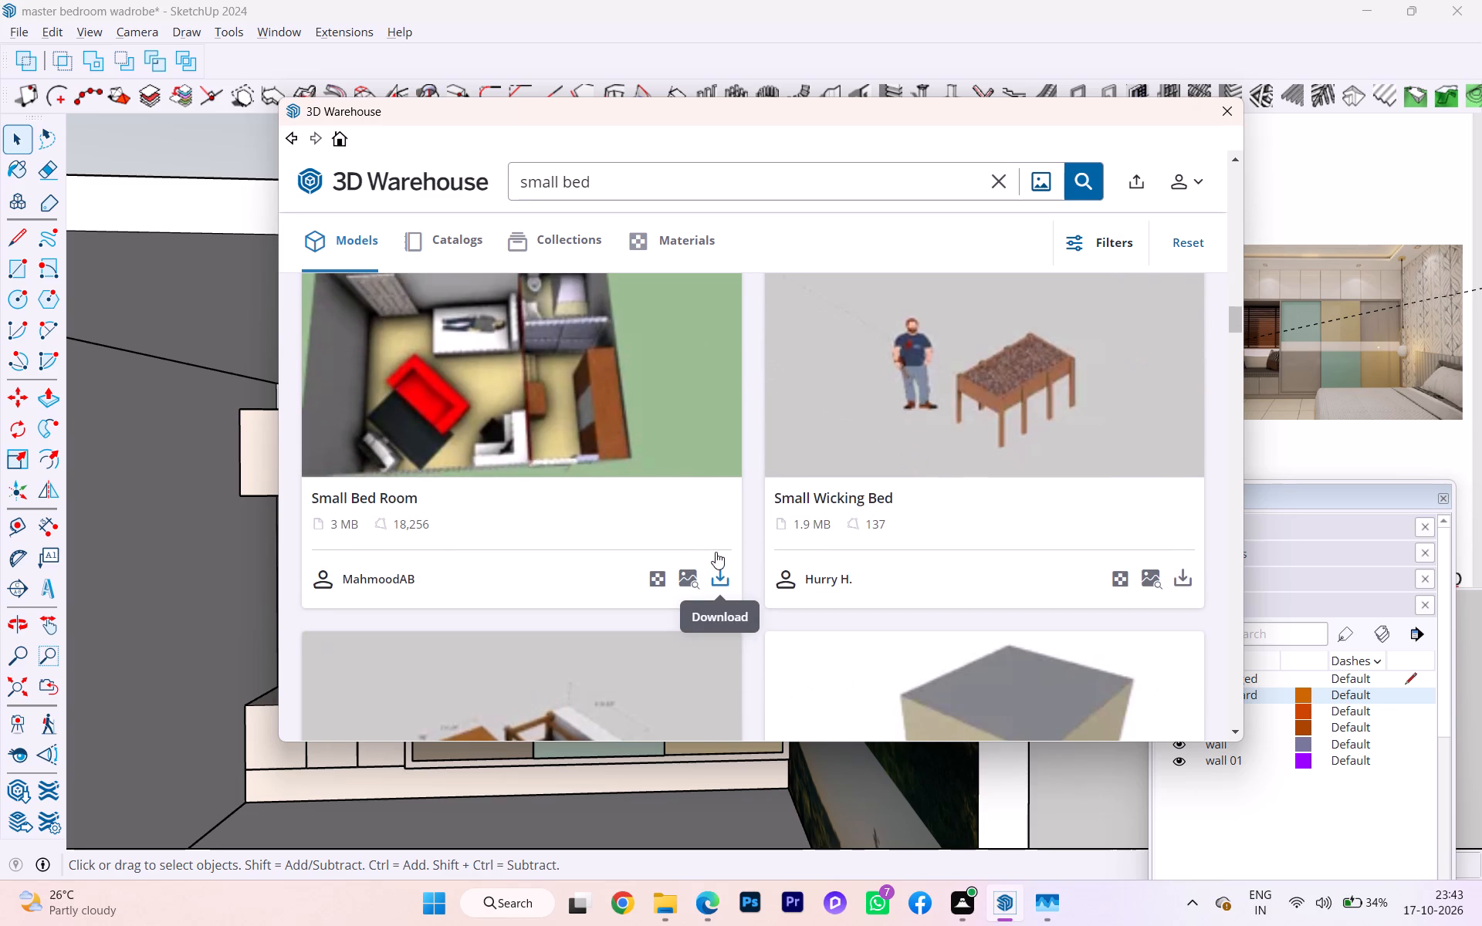
scroll(716, 552, "down", 3)
scroll(717, 552, "up", 1)
scroll(717, 552, "down", 1)
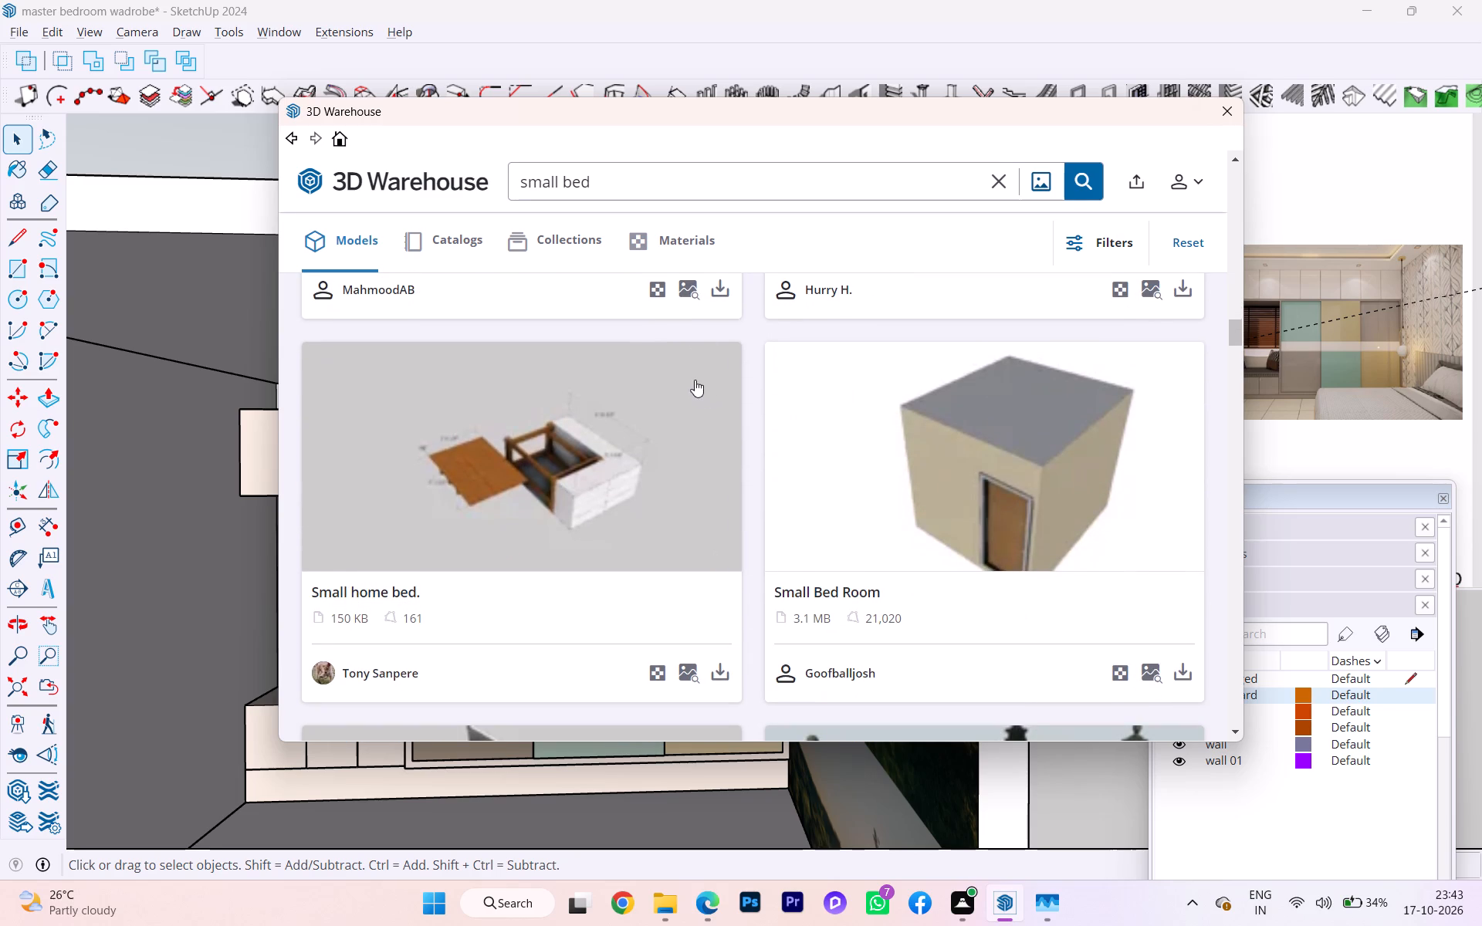
Change the 3D Warehouse model search to "small bed sheet".
left_click(629, 192)
key("BackSpace")
type("d sheet")
key("Return")
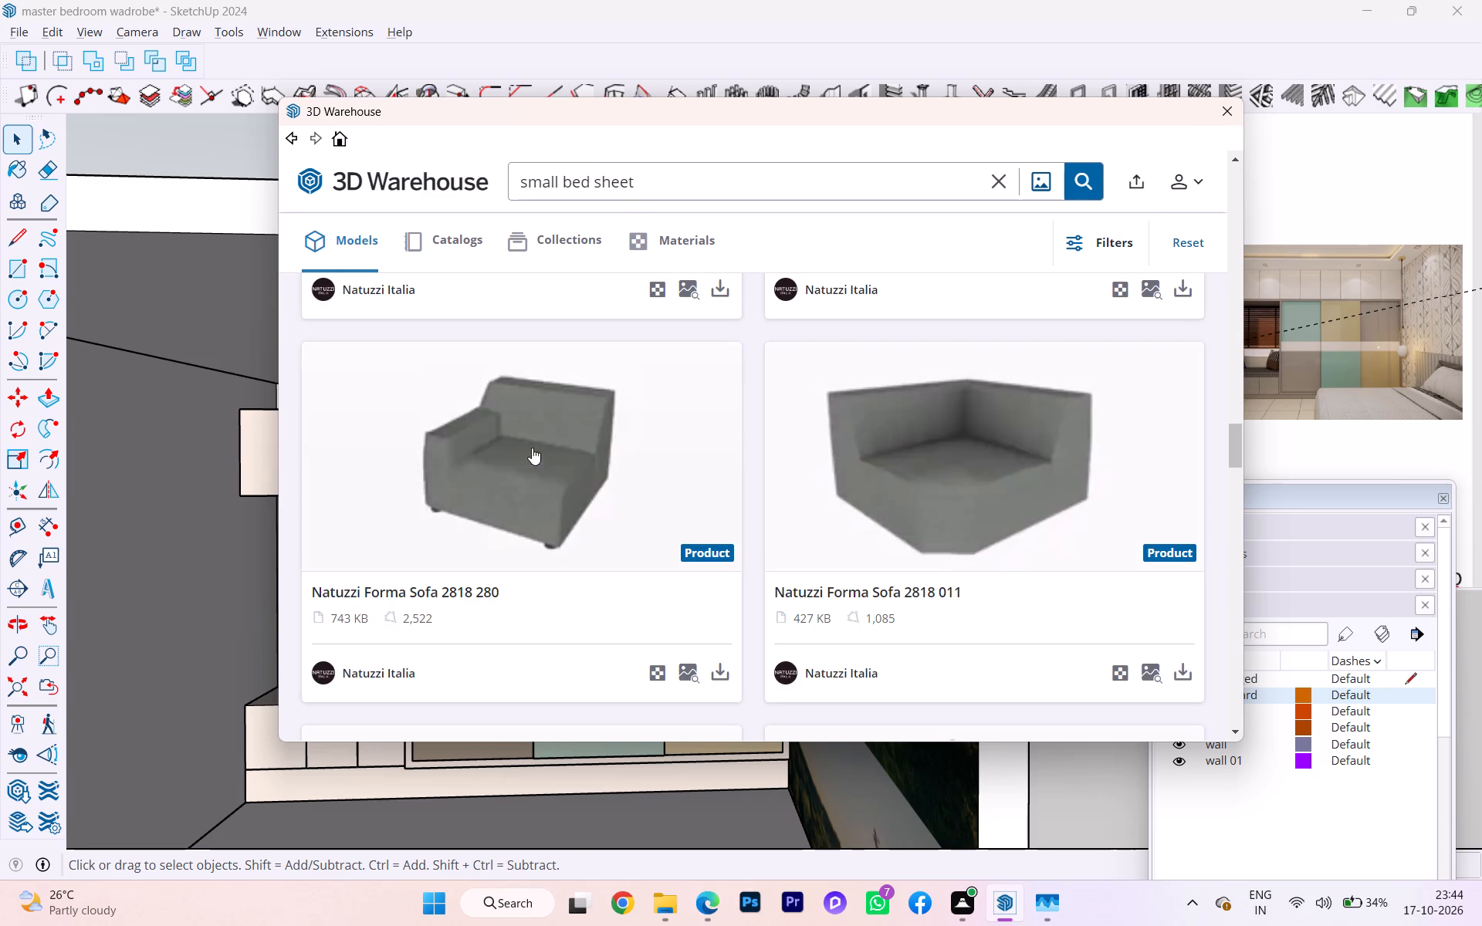
Browse the "small bed sheet" results for a low upholstered piece to use in the room.
scroll(662, 495, "down", 9)
scroll(698, 508, "up", 2)
scroll(699, 508, "down", 5)
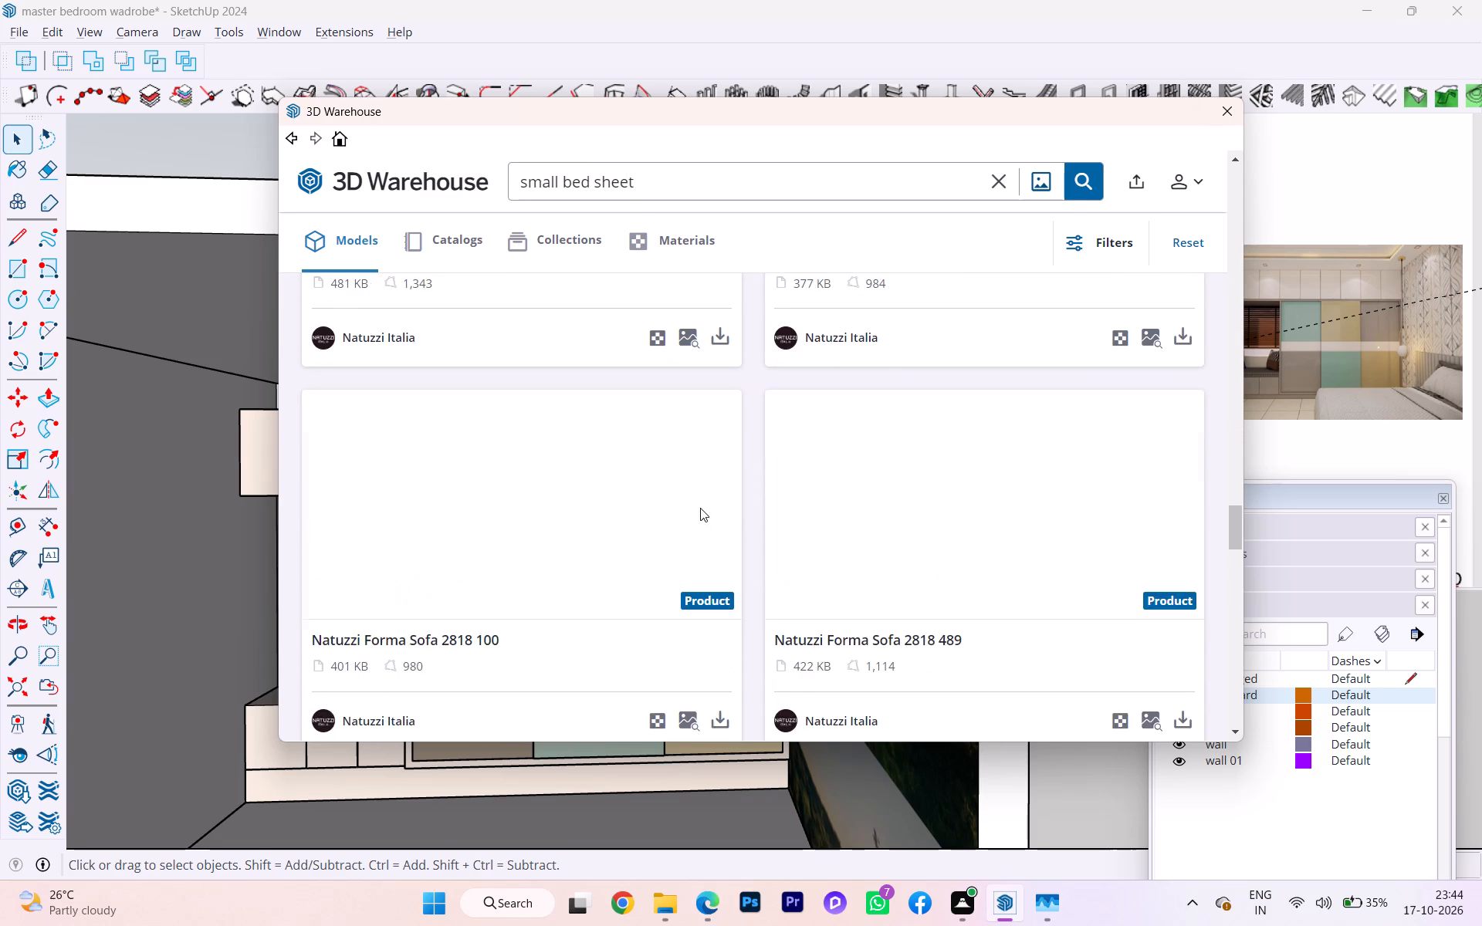
scroll(678, 521, "down", 1)
scroll(678, 521, "up", 1)
scroll(678, 521, "down", 4)
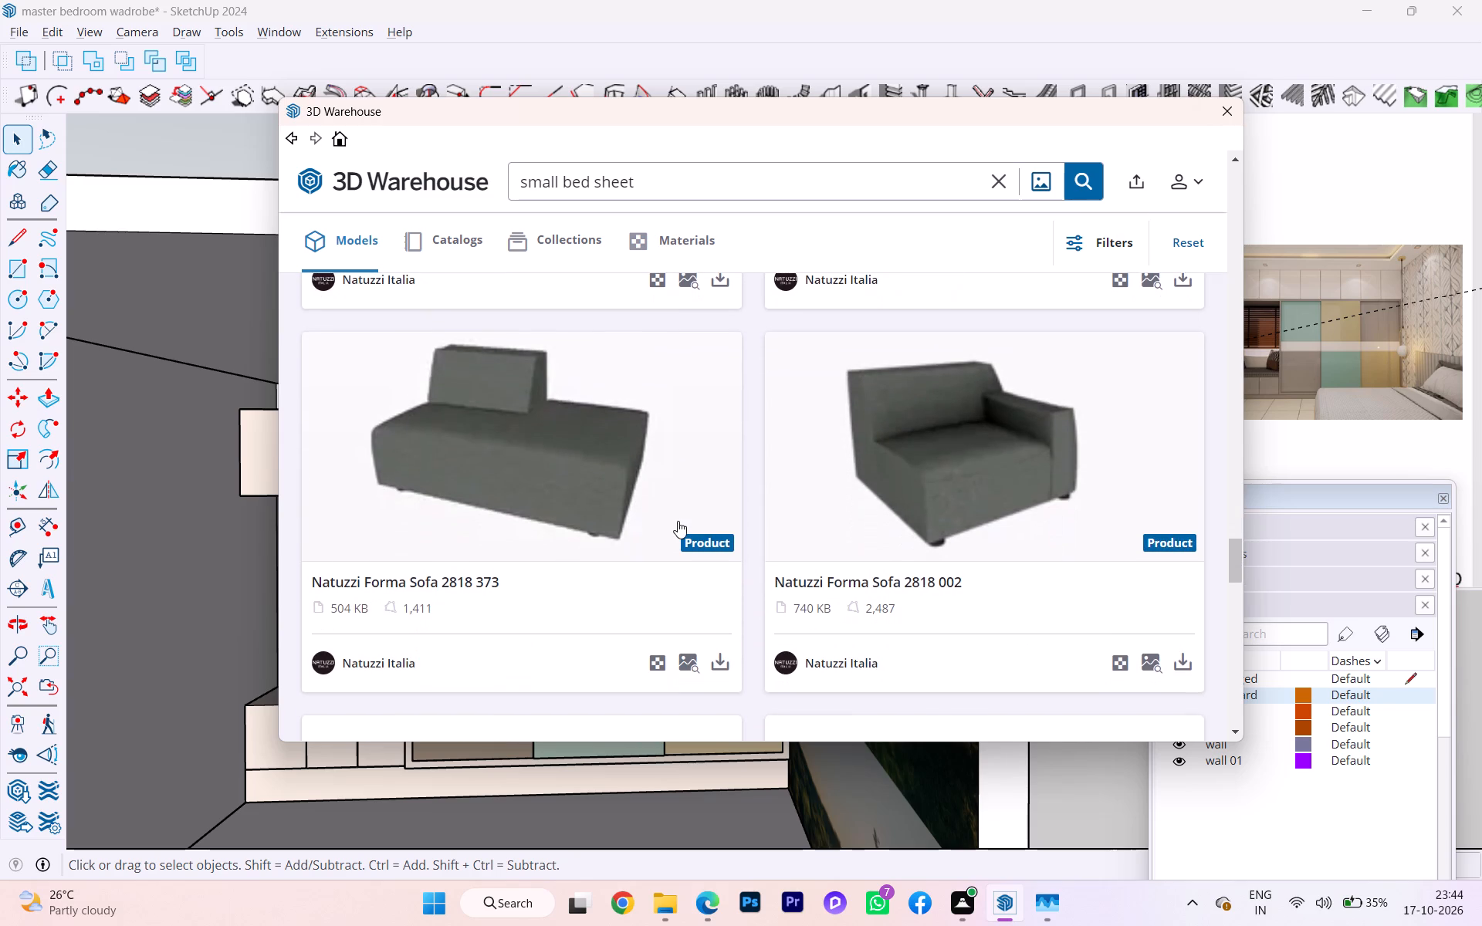
scroll(678, 521, "down", 1)
scroll(678, 521, "up", 1)
scroll(678, 521, "down", 3)
scroll(678, 521, "up", 1)
scroll(678, 521, "down", 2)
scroll(678, 521, "up", 3)
scroll(678, 522, "down", 4)
scroll(678, 522, "up", 2)
scroll(678, 524, "down", 3)
scroll(678, 525, "up", 3)
scroll(678, 525, "down", 10)
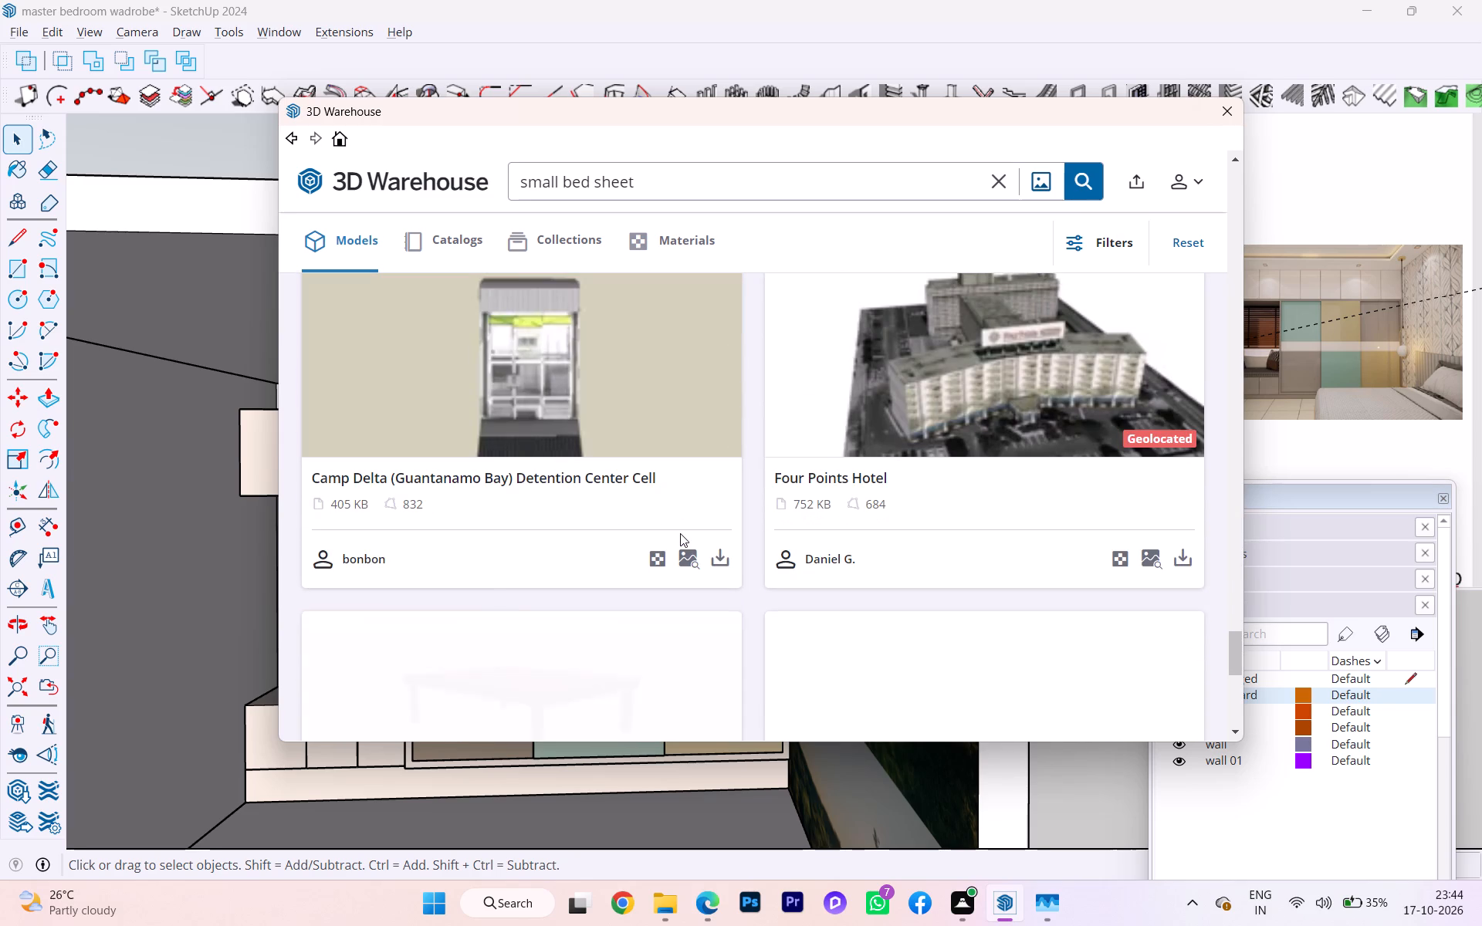
scroll(680, 533, "down", 5)
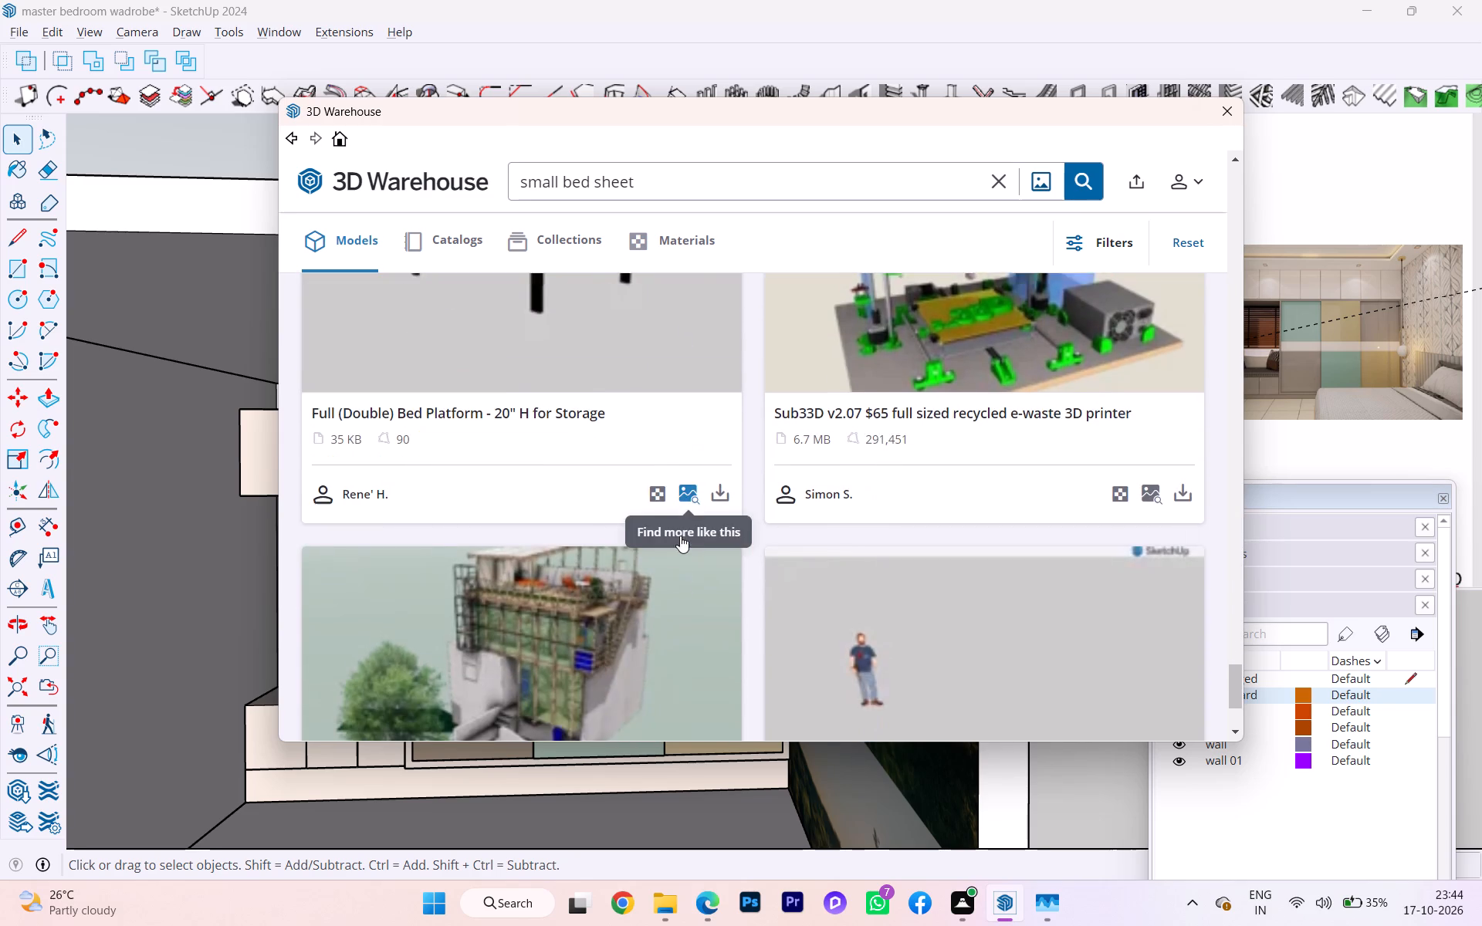
scroll(680, 545, "down", 5)
scroll(680, 546, "up", 6)
scroll(669, 497, "down", 1)
scroll(668, 494, "up", 5)
scroll(662, 474, "down", 5)
scroll(661, 472, "up", 7)
scroll(658, 470, "down", 3)
scroll(658, 470, "up", 4)
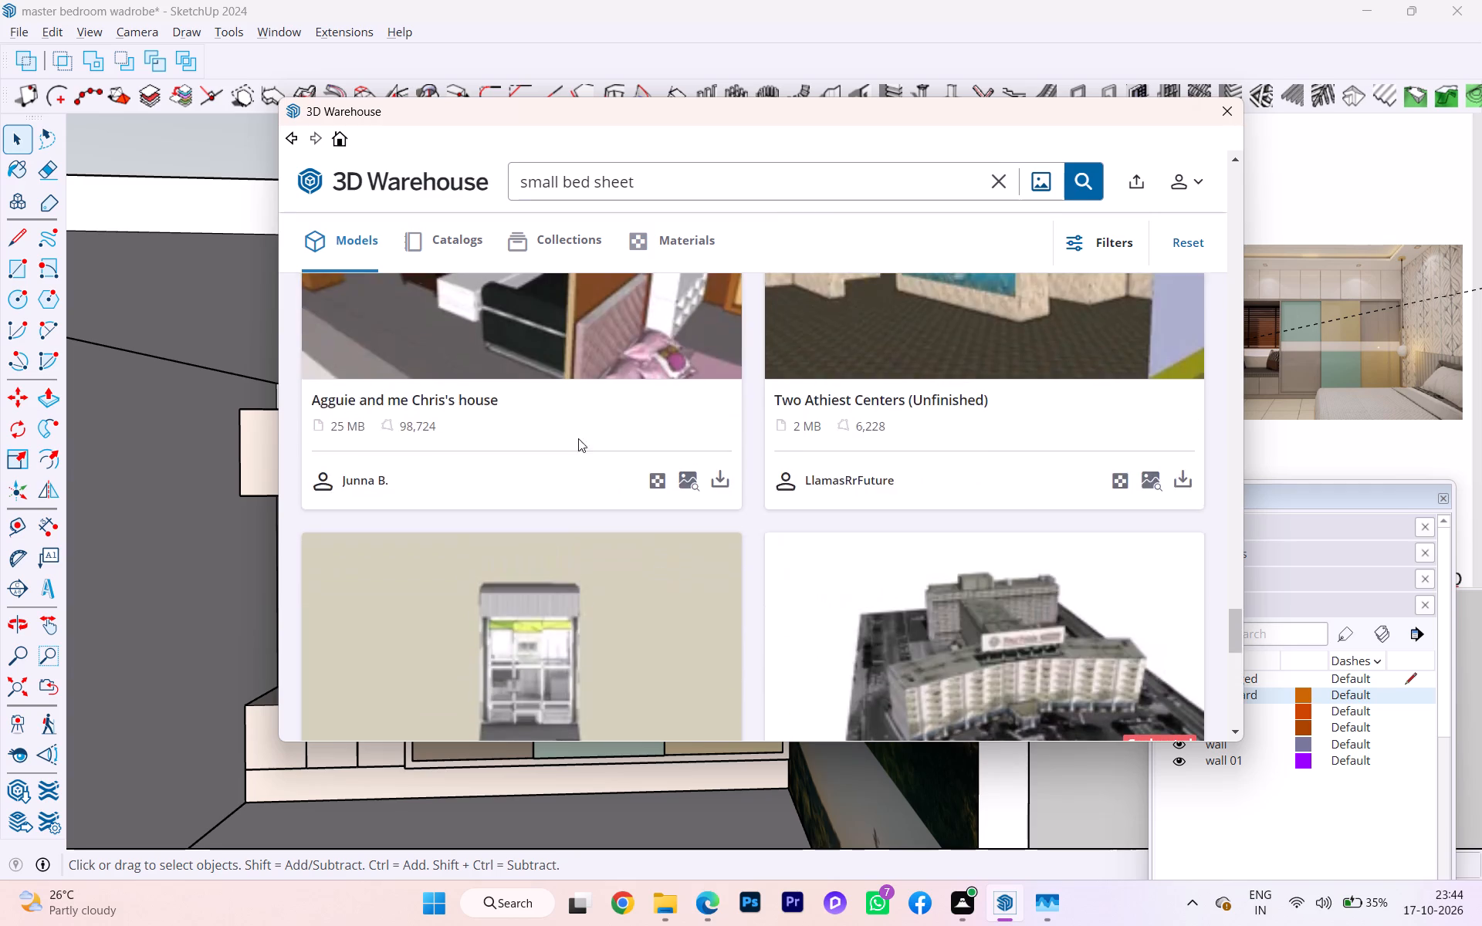
scroll(578, 438, "up", 9)
scroll(578, 438, "down", 2)
scroll(578, 438, "up", 9)
scroll(575, 449, "down", 5)
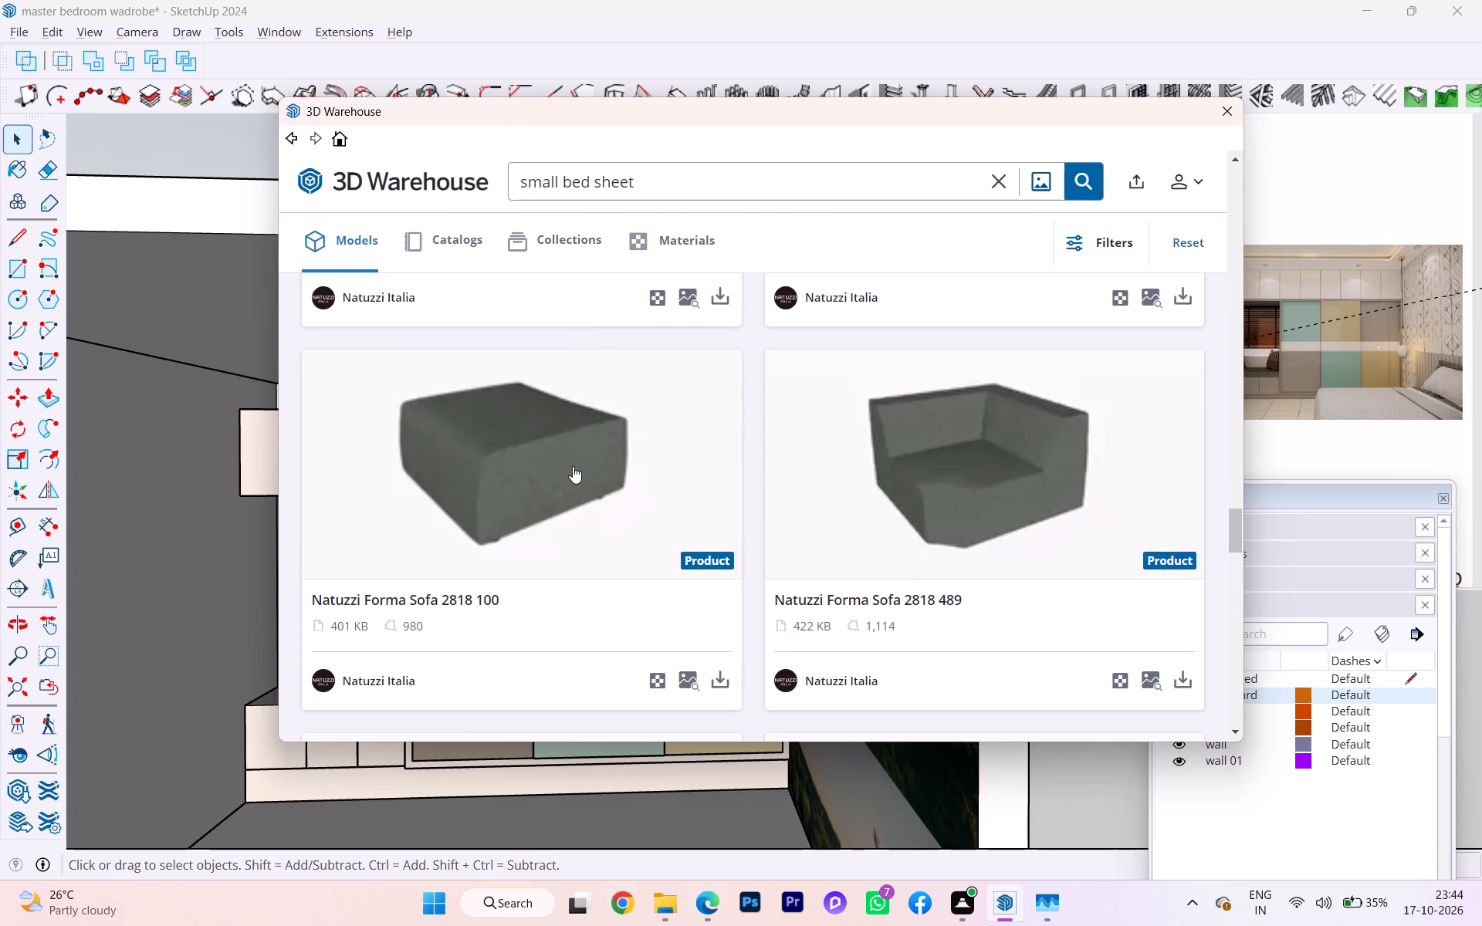
scroll(573, 466, "down", 4)
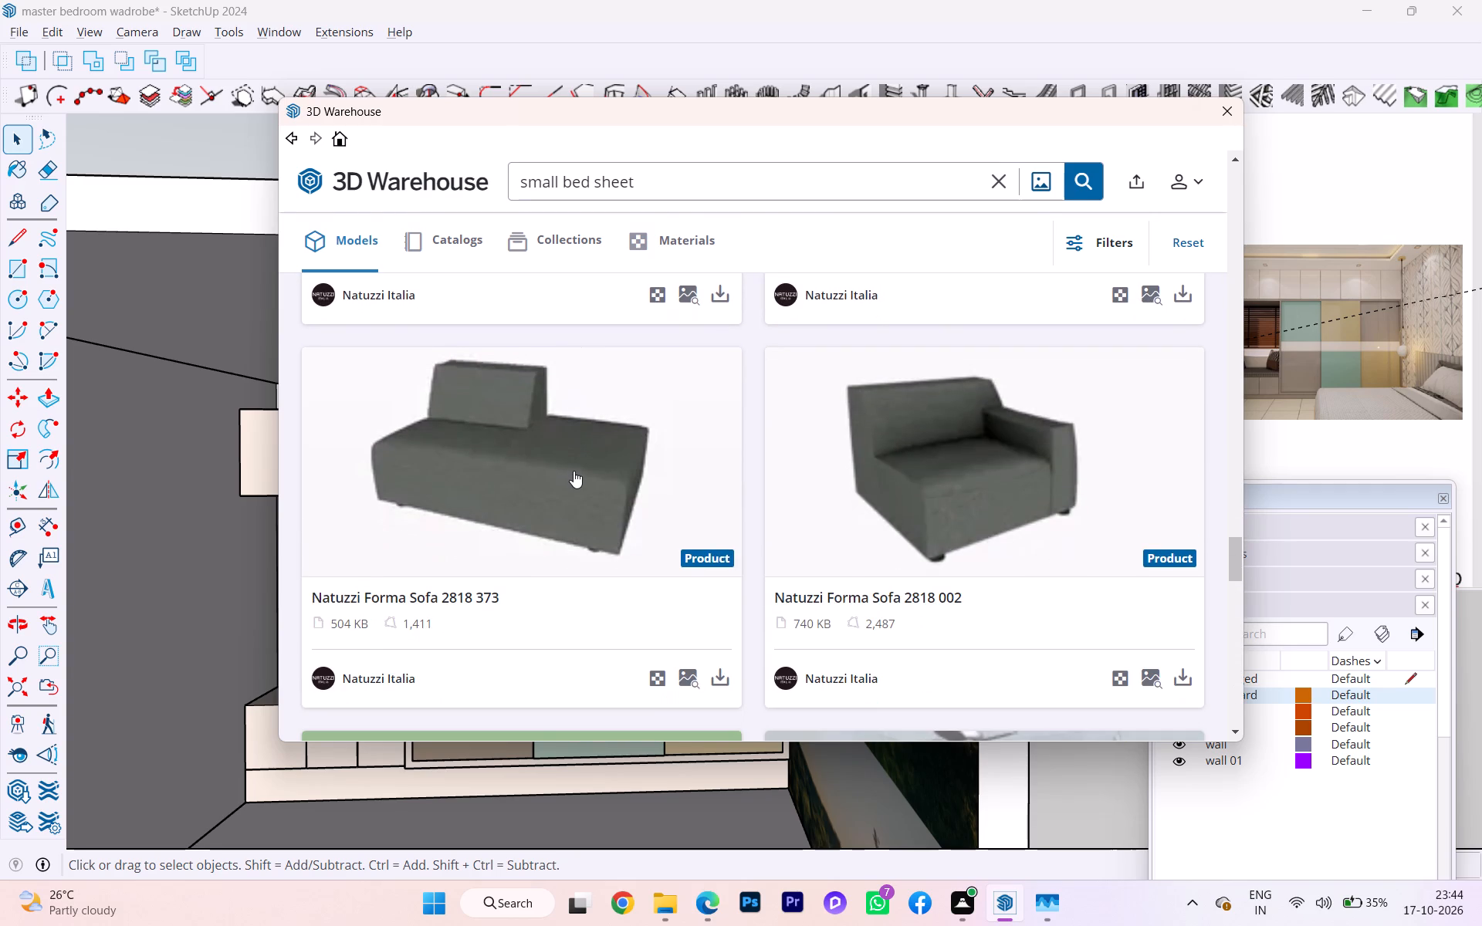
Download the Natuzzi Forma Sofa 2818 373 directly into the model and place it outside the room, beside the side wall.
left_click(723, 677)
left_click(697, 445)
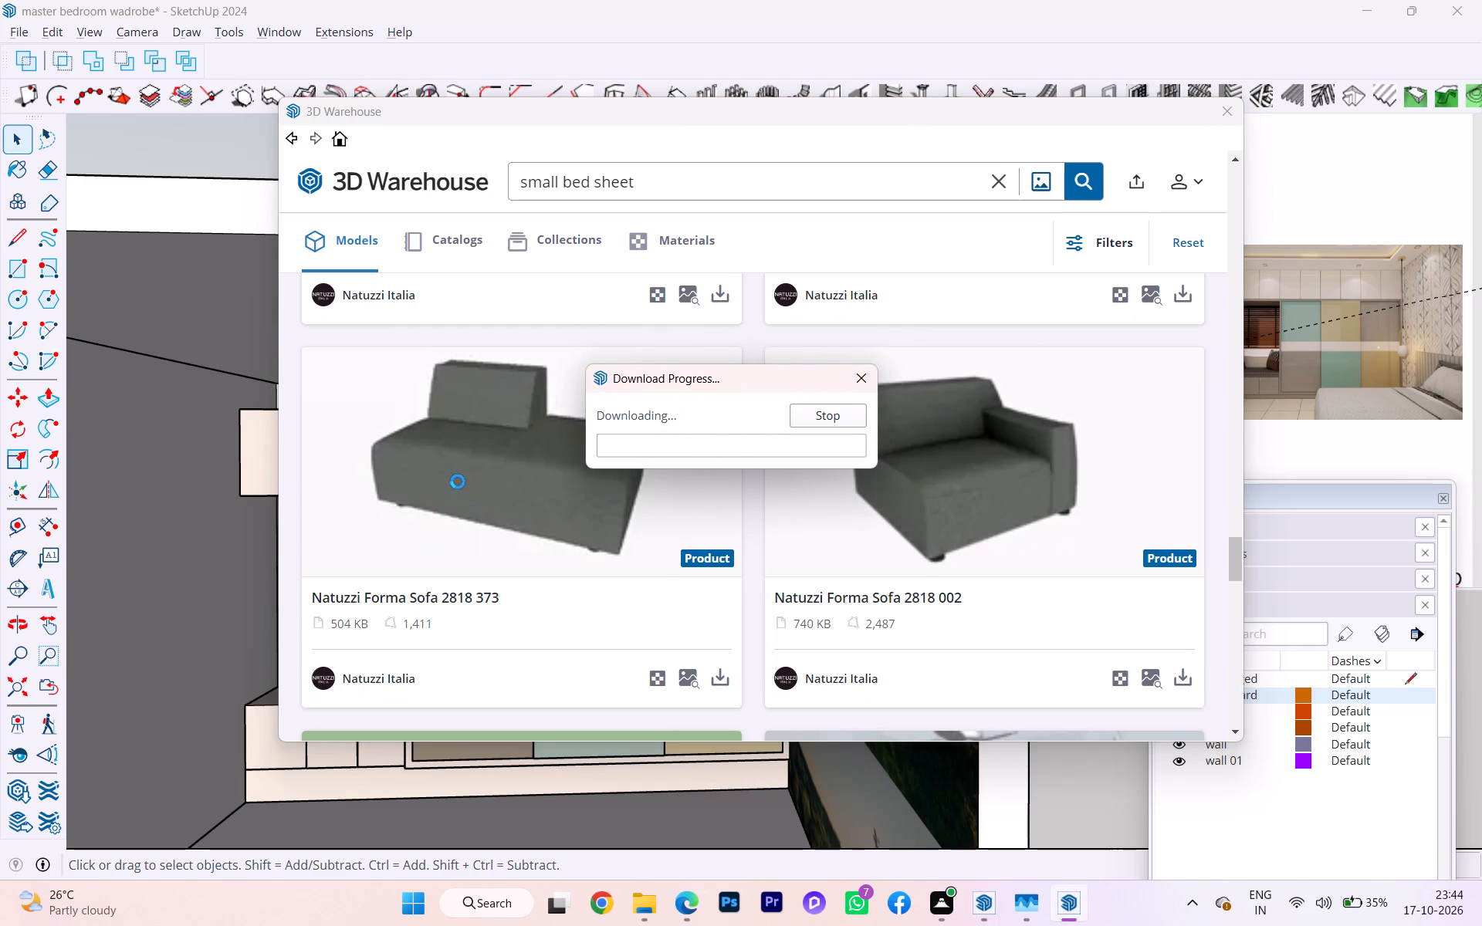
scroll(362, 626, "up", 1)
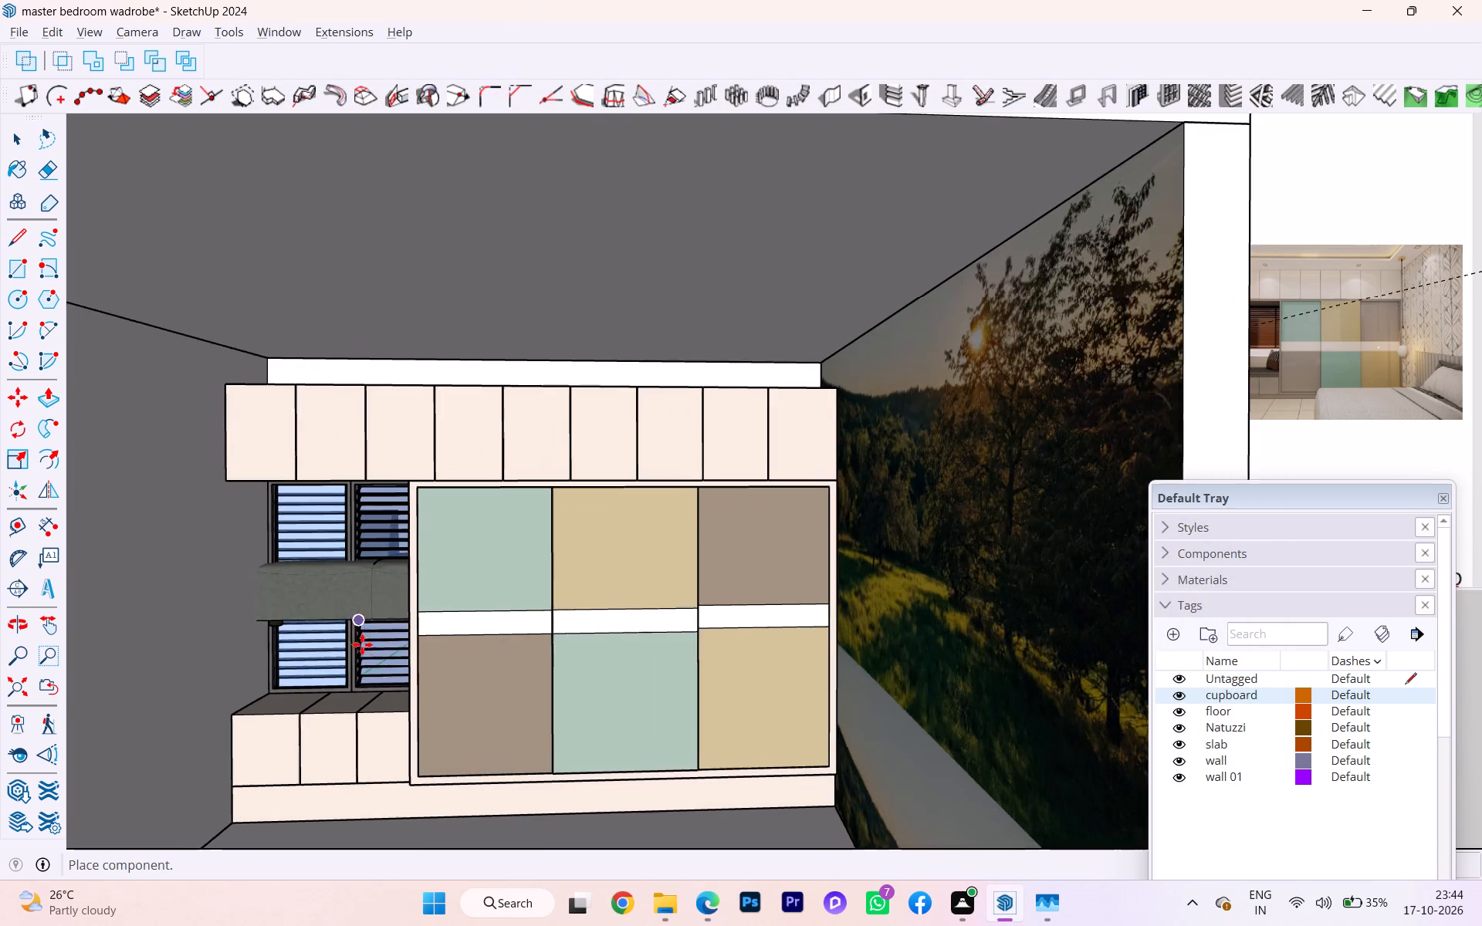
scroll(362, 644, "up", 3)
scroll(357, 687, "down", 1)
scroll(357, 687, "up", 3)
scroll(352, 705, "down", 1)
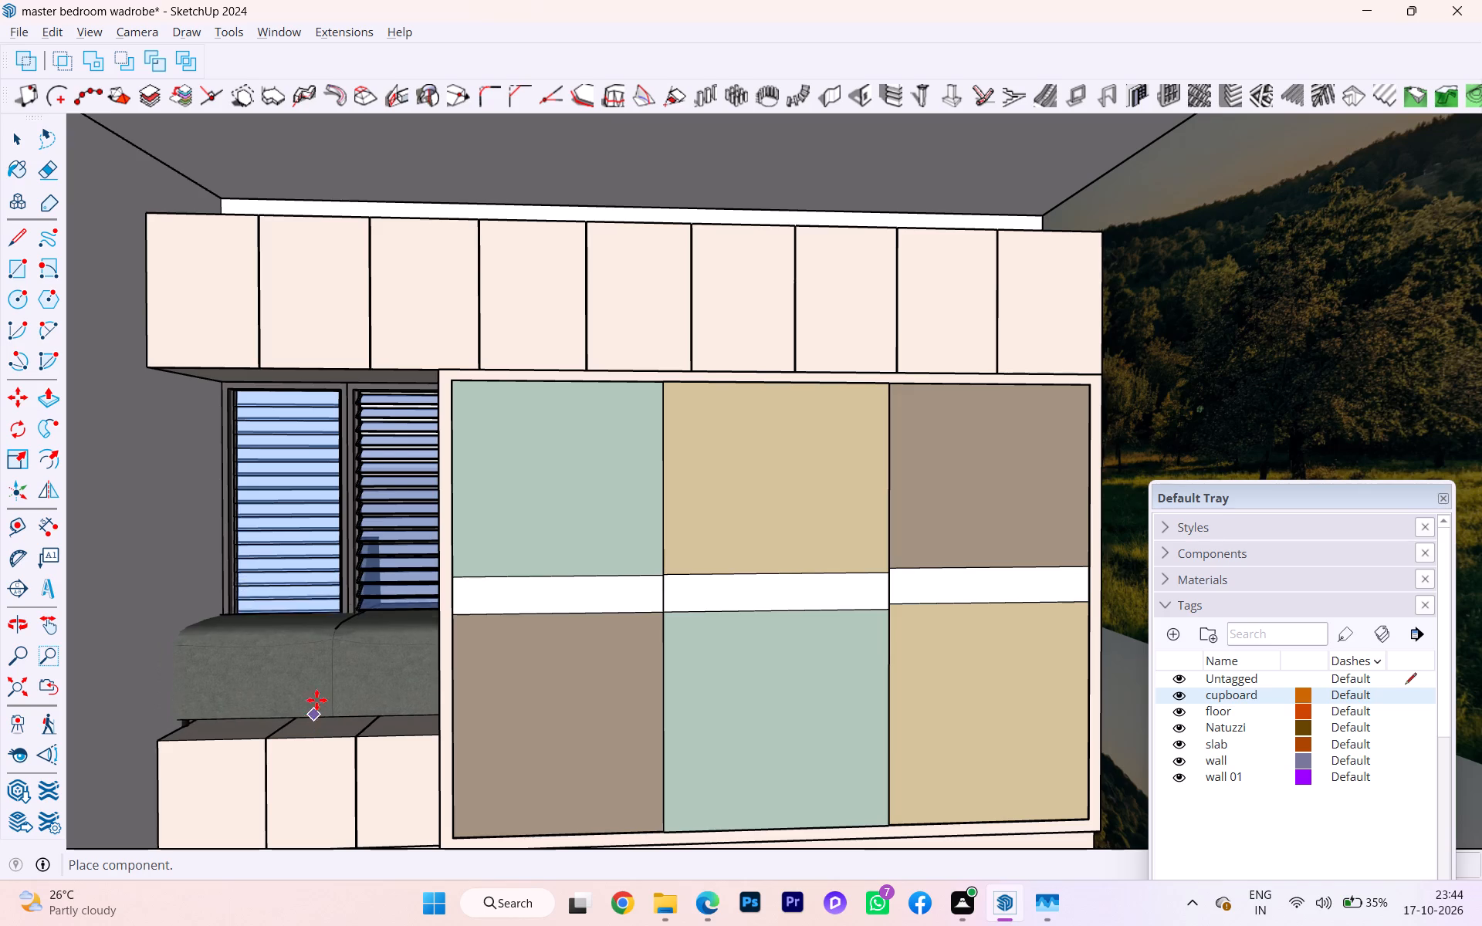
scroll(330, 684, "down", 11)
scroll(302, 710, "up", 4)
scroll(347, 664, "down", 3)
scroll(355, 663, "up", 3)
scroll(360, 711, "down", 4)
scroll(357, 714, "up", 1)
scroll(357, 714, "down", 1)
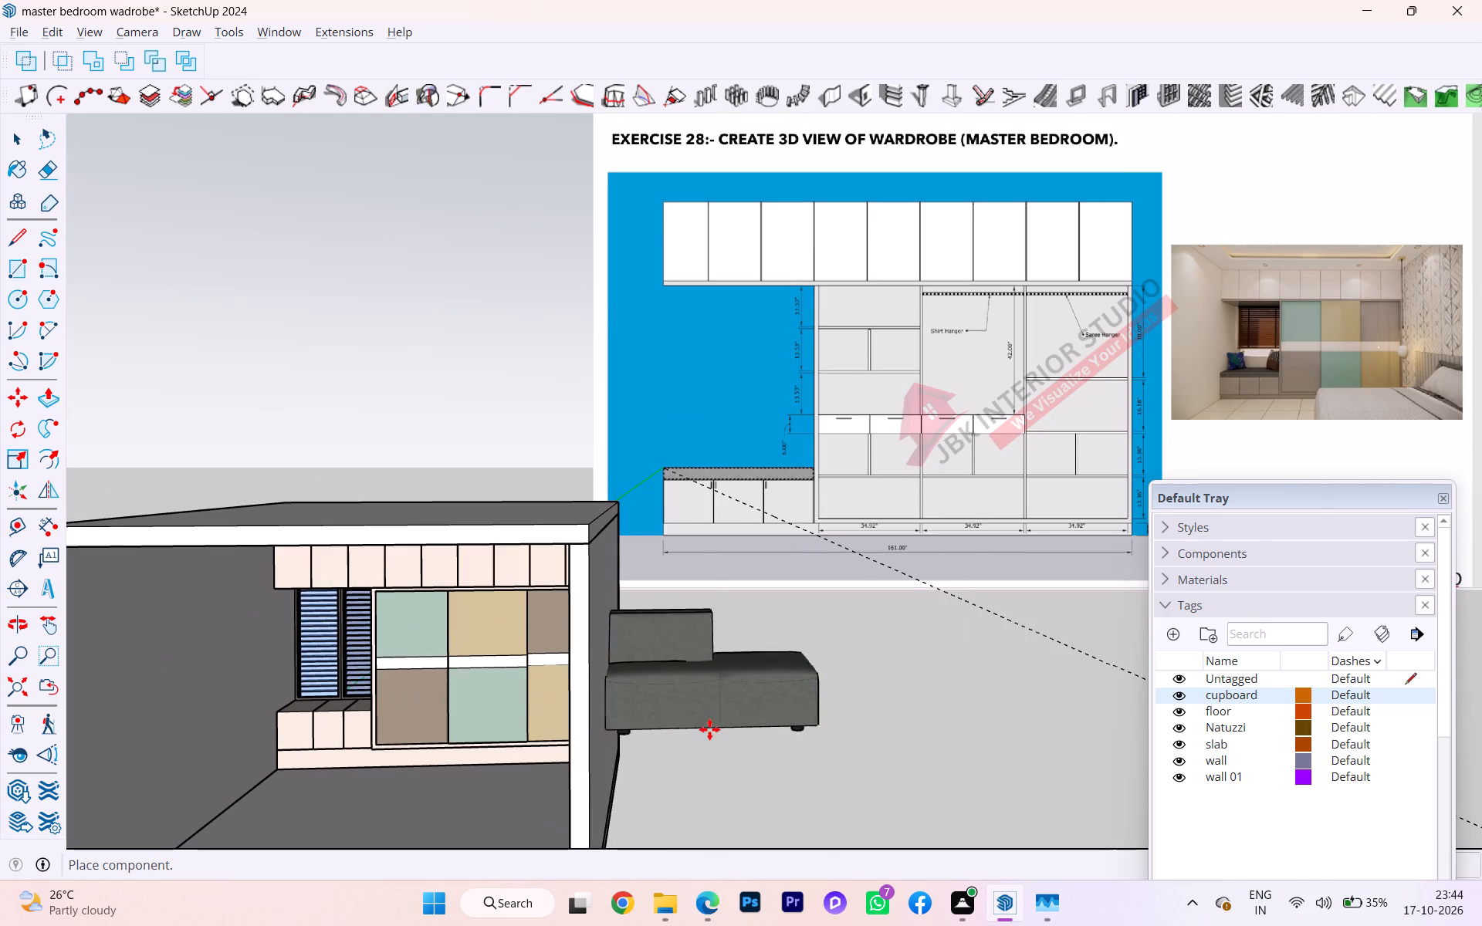
left_click(712, 744)
key("space")
Open the sofa component for editing and delete its four feet from the underside.
scroll(766, 727, "up", 10)
scroll(769, 725, "down", 1)
scroll(769, 725, "up", 1)
middle_click_drag(769, 725, 709, 514)
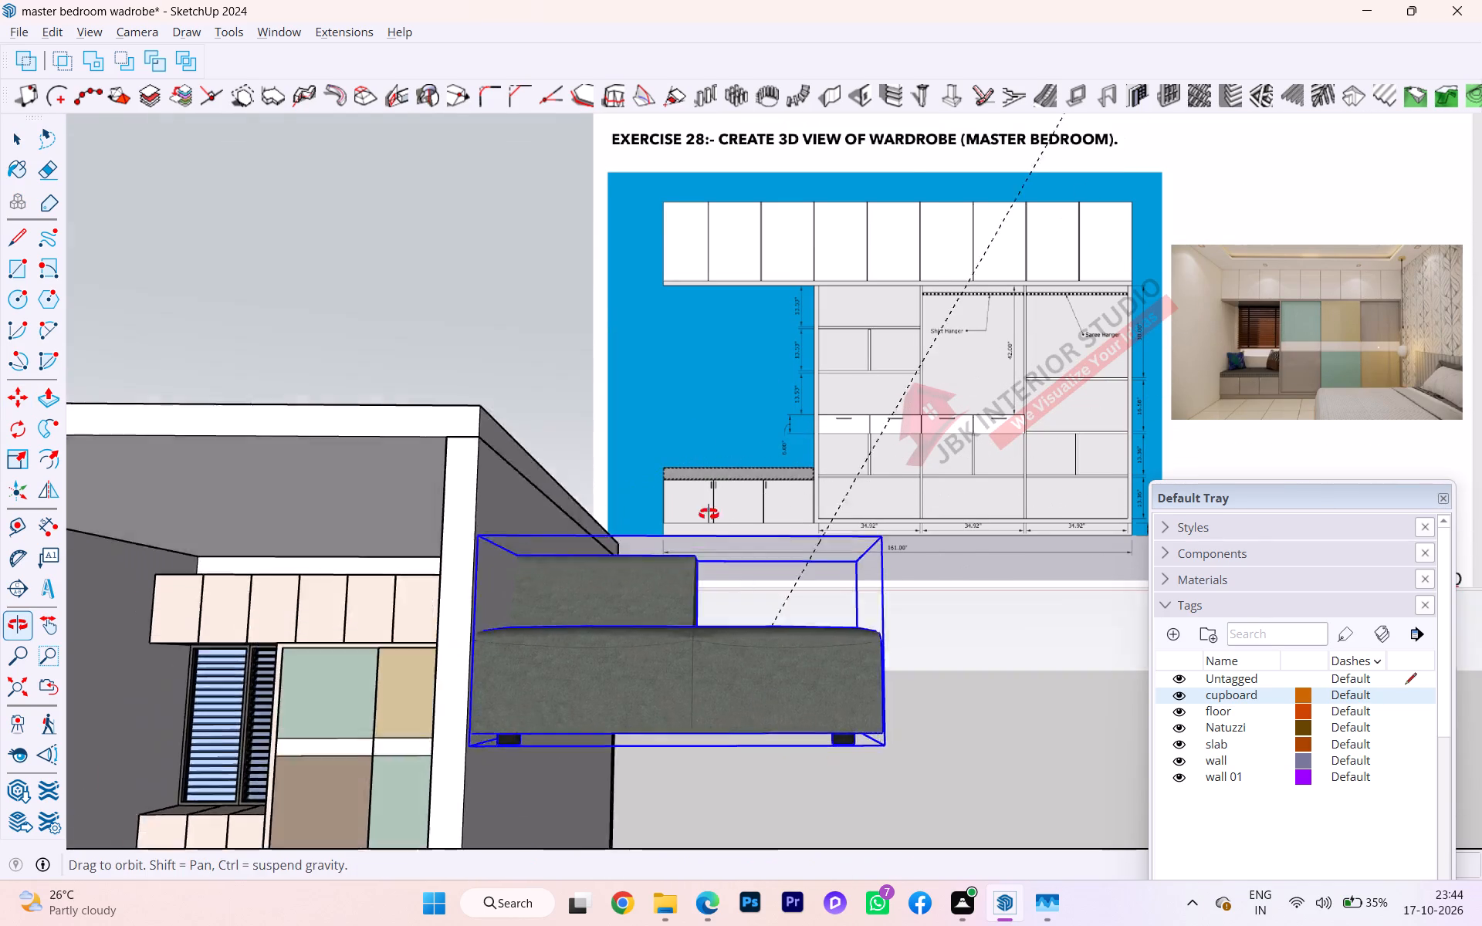
middle_click_drag(709, 514, 705, 418)
scroll(756, 580, "up", 3)
double_click(871, 636)
left_click(871, 637)
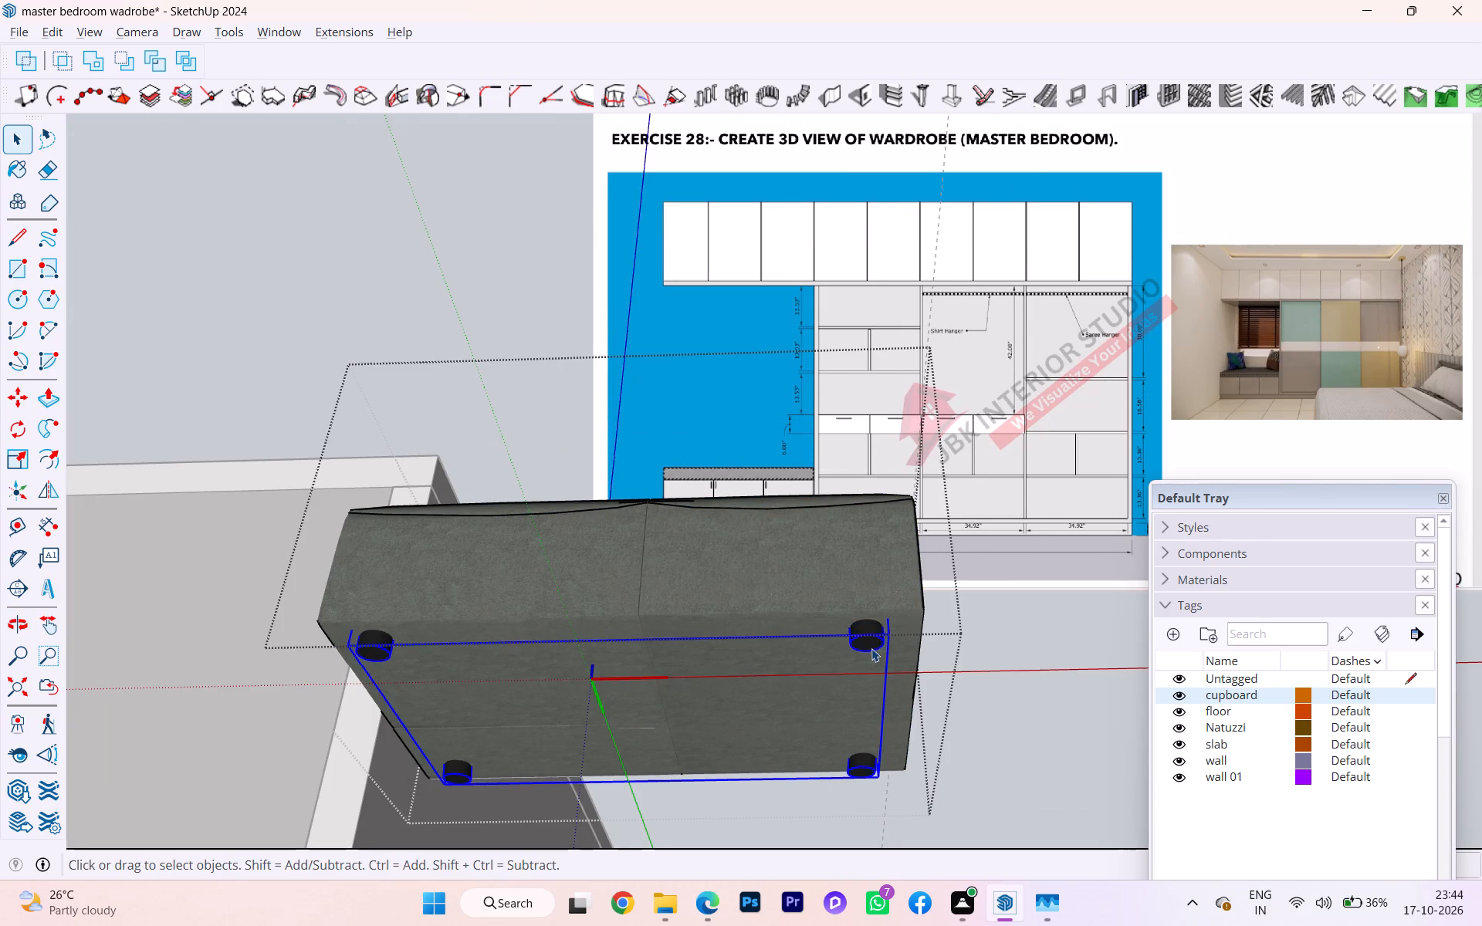
key("Delete")
Open the sofa's backrest, show the back edges and scale the backrest shorter along its length from its free end.
scroll(761, 593, "down", 2)
scroll(758, 593, "up", 1)
scroll(750, 600, "down", 1)
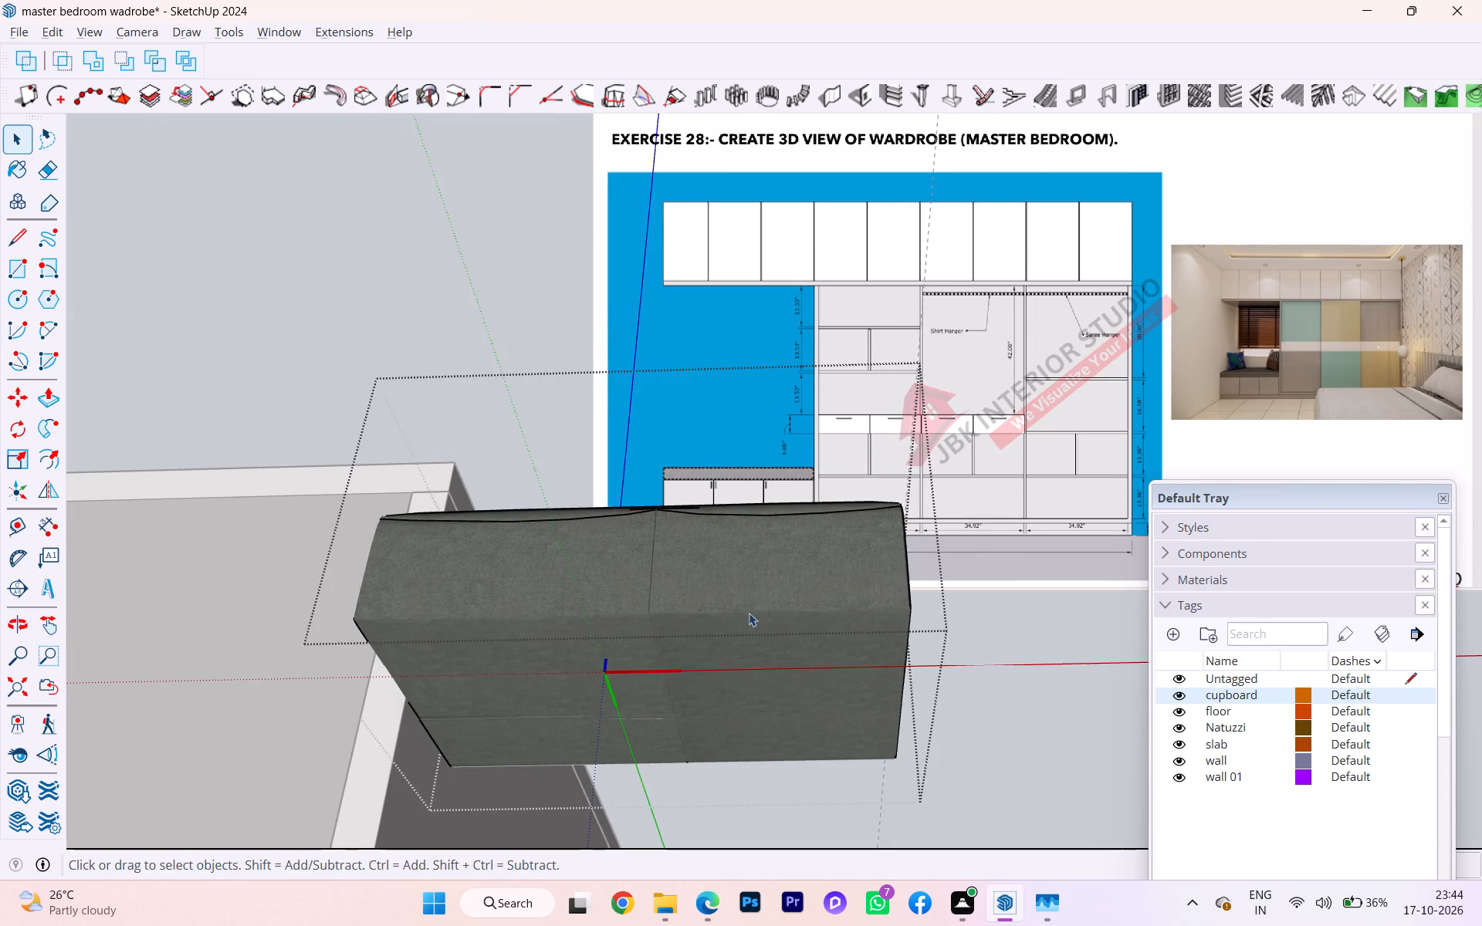
scroll(749, 613, "down", 5)
scroll(701, 626, "up", 1)
scroll(699, 626, "down", 1)
middle_click_drag(699, 625, 678, 925)
left_click(638, 660)
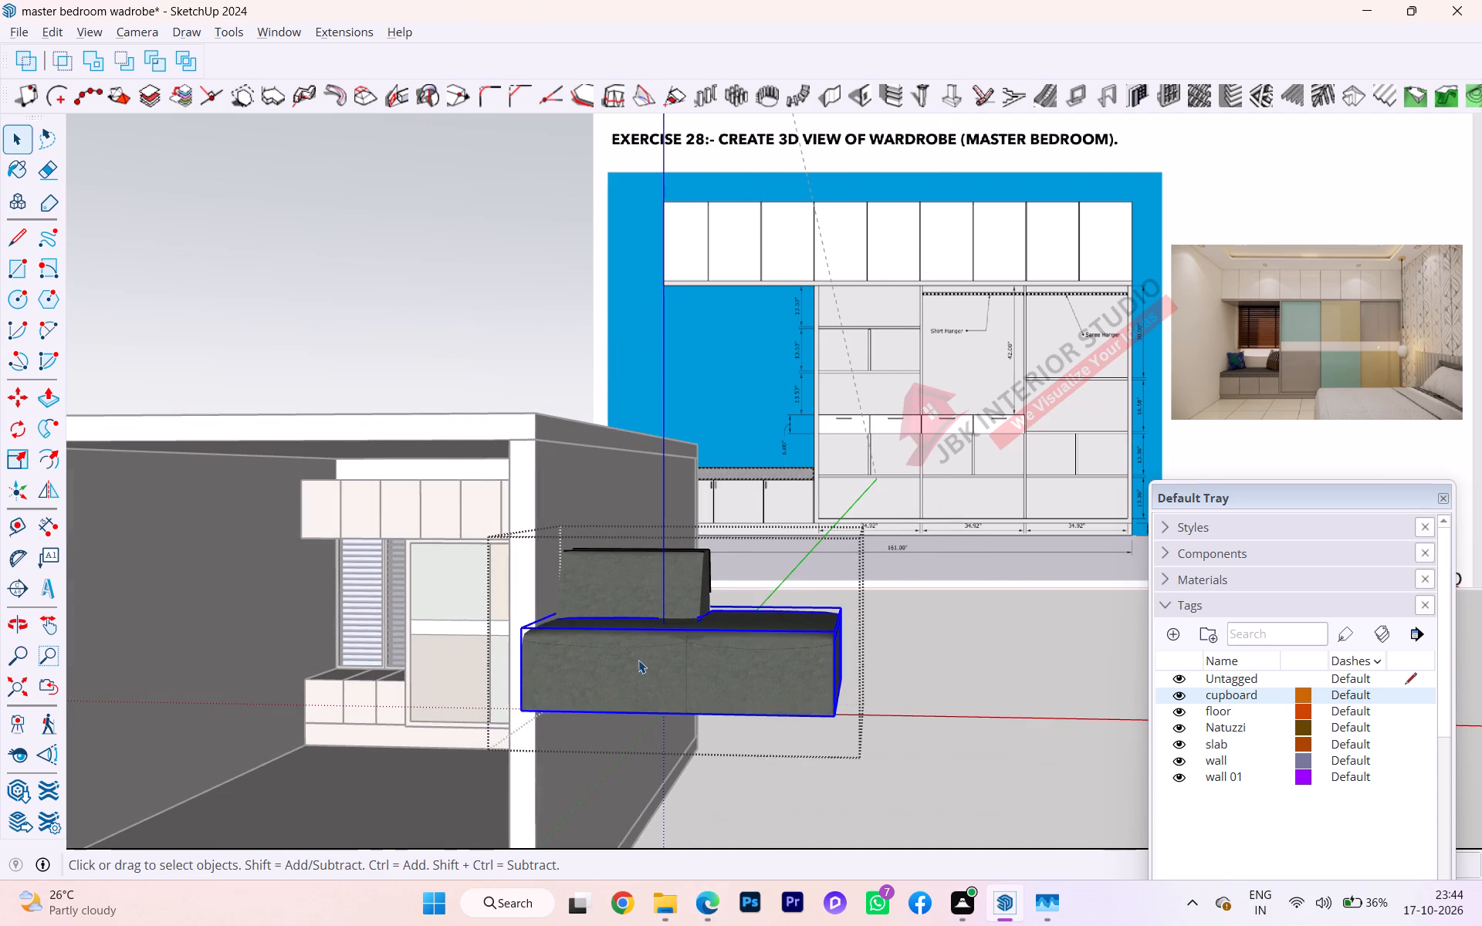
scroll(651, 661, "down", 2)
middle_click_drag(655, 660, 733, 882)
scroll(688, 593, "up", 3)
left_click(670, 581)
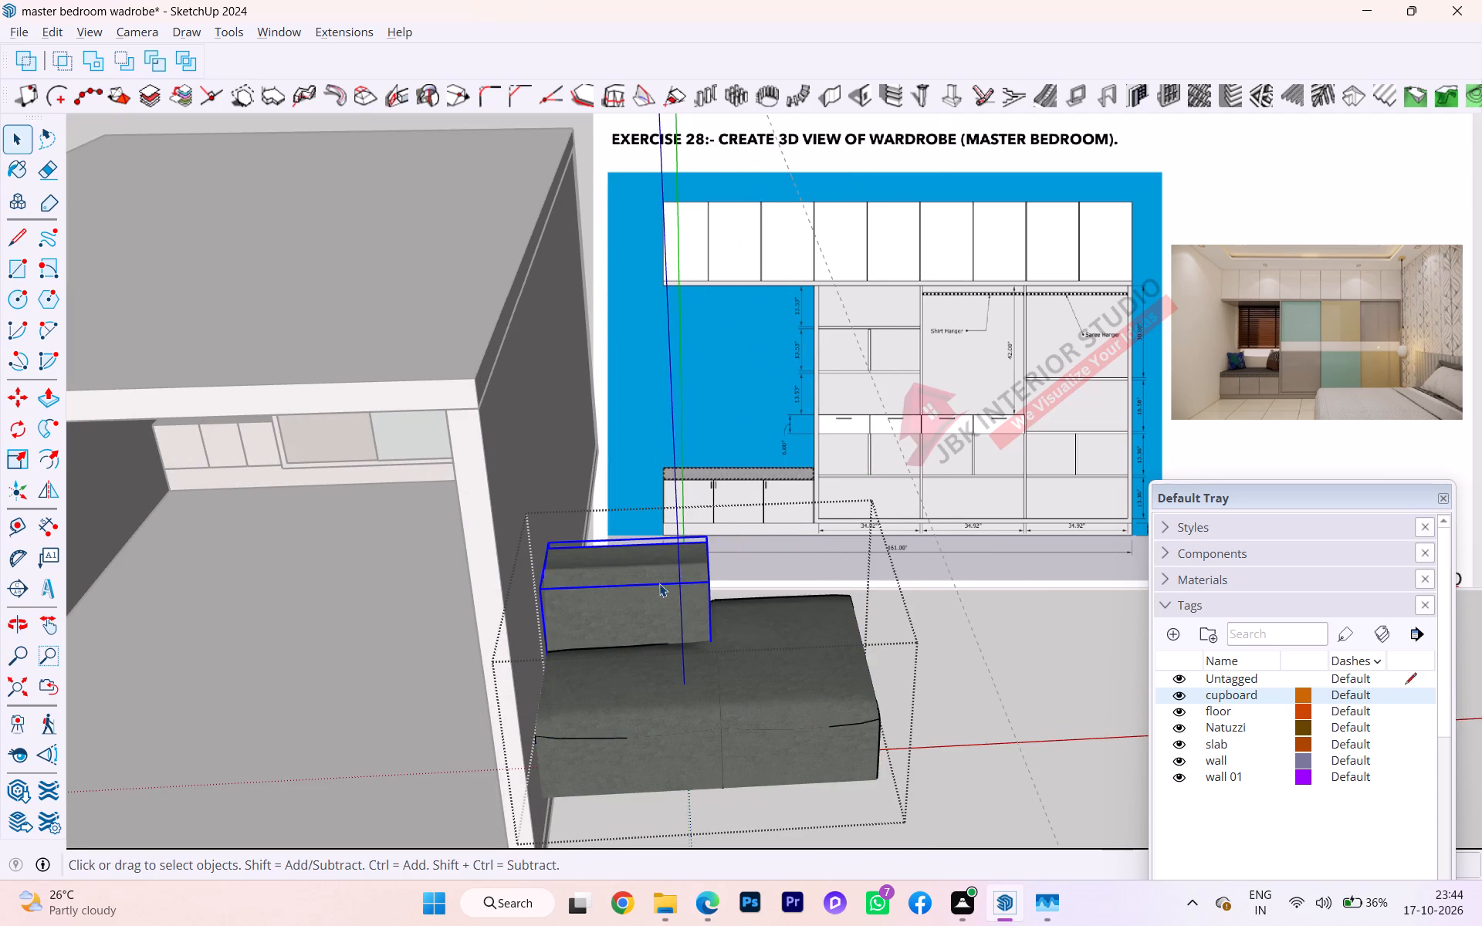
double_click(659, 583)
left_click(659, 583)
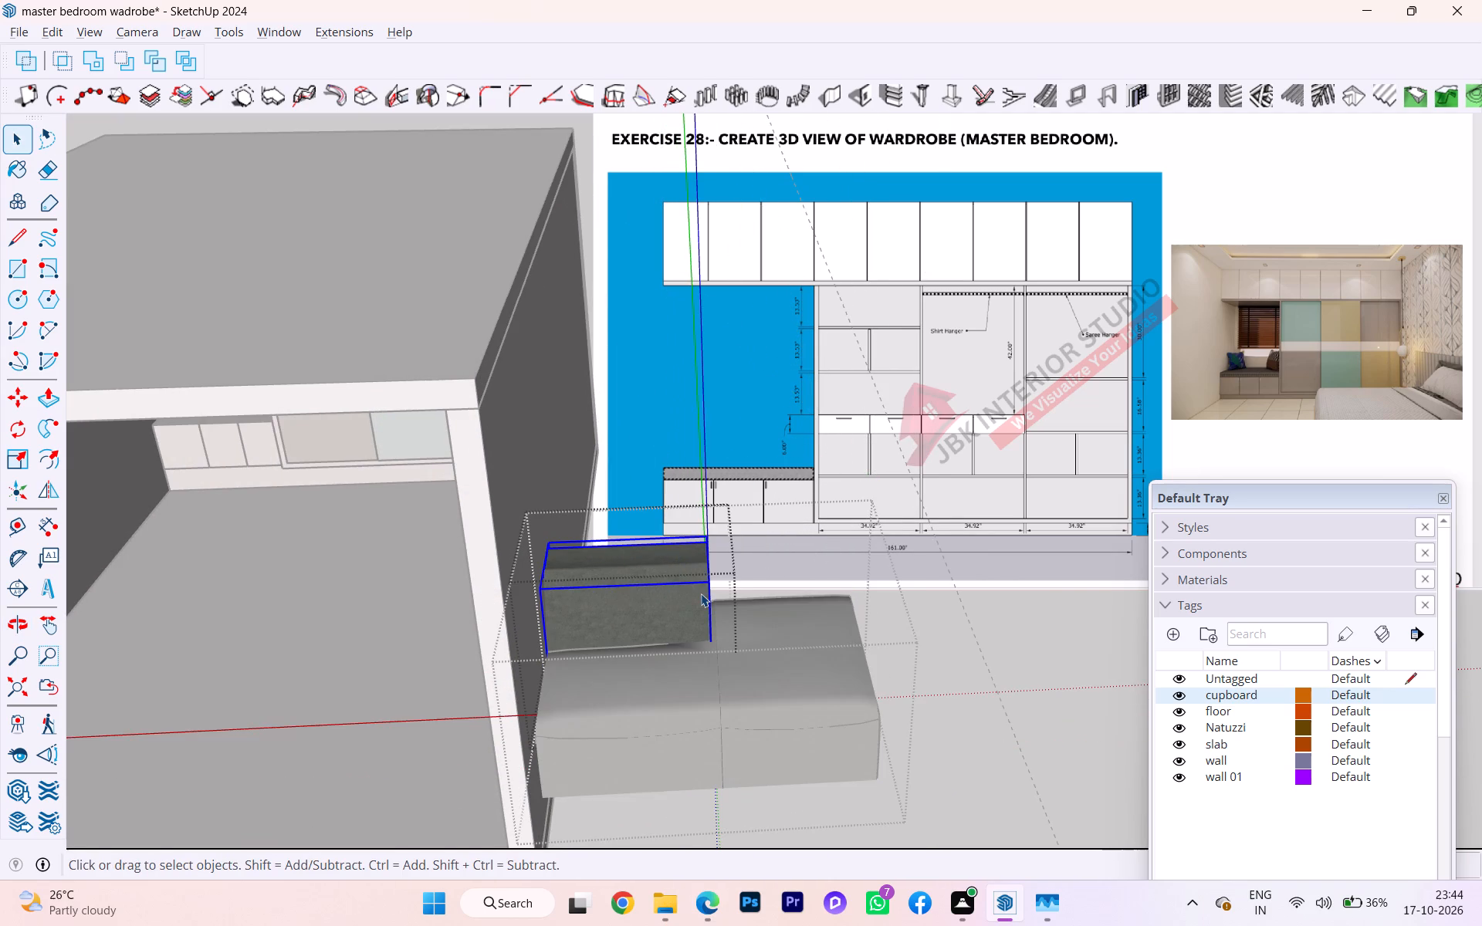
key("s")
middle_click_drag(705, 586, 425, 636)
scroll(280, 547, "up", 9)
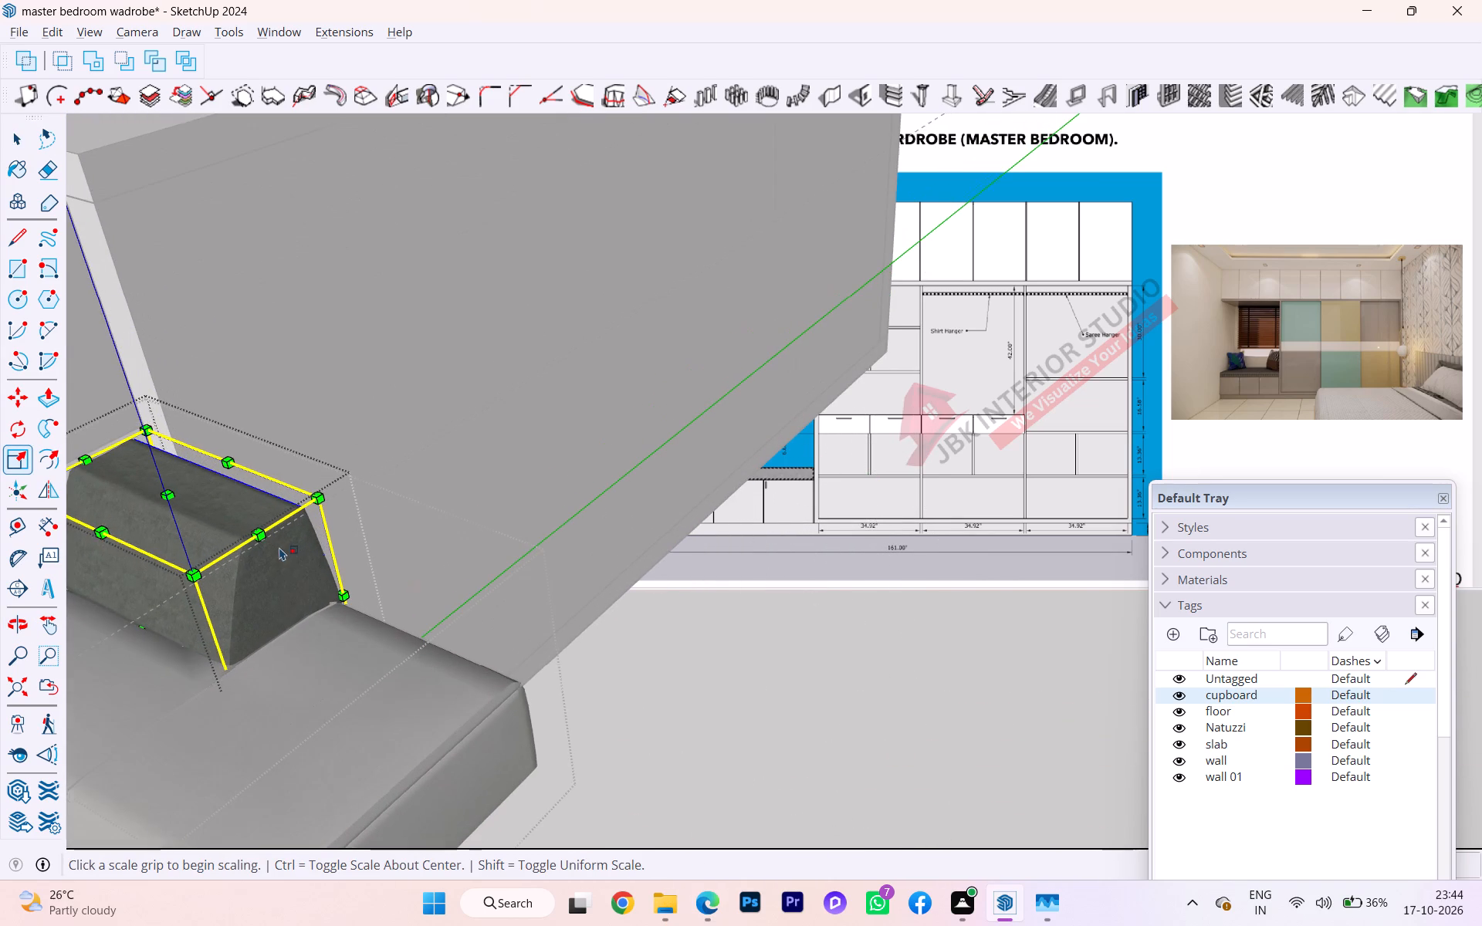
scroll(266, 596, "down", 1)
middle_click_drag(275, 587, 303, 580)
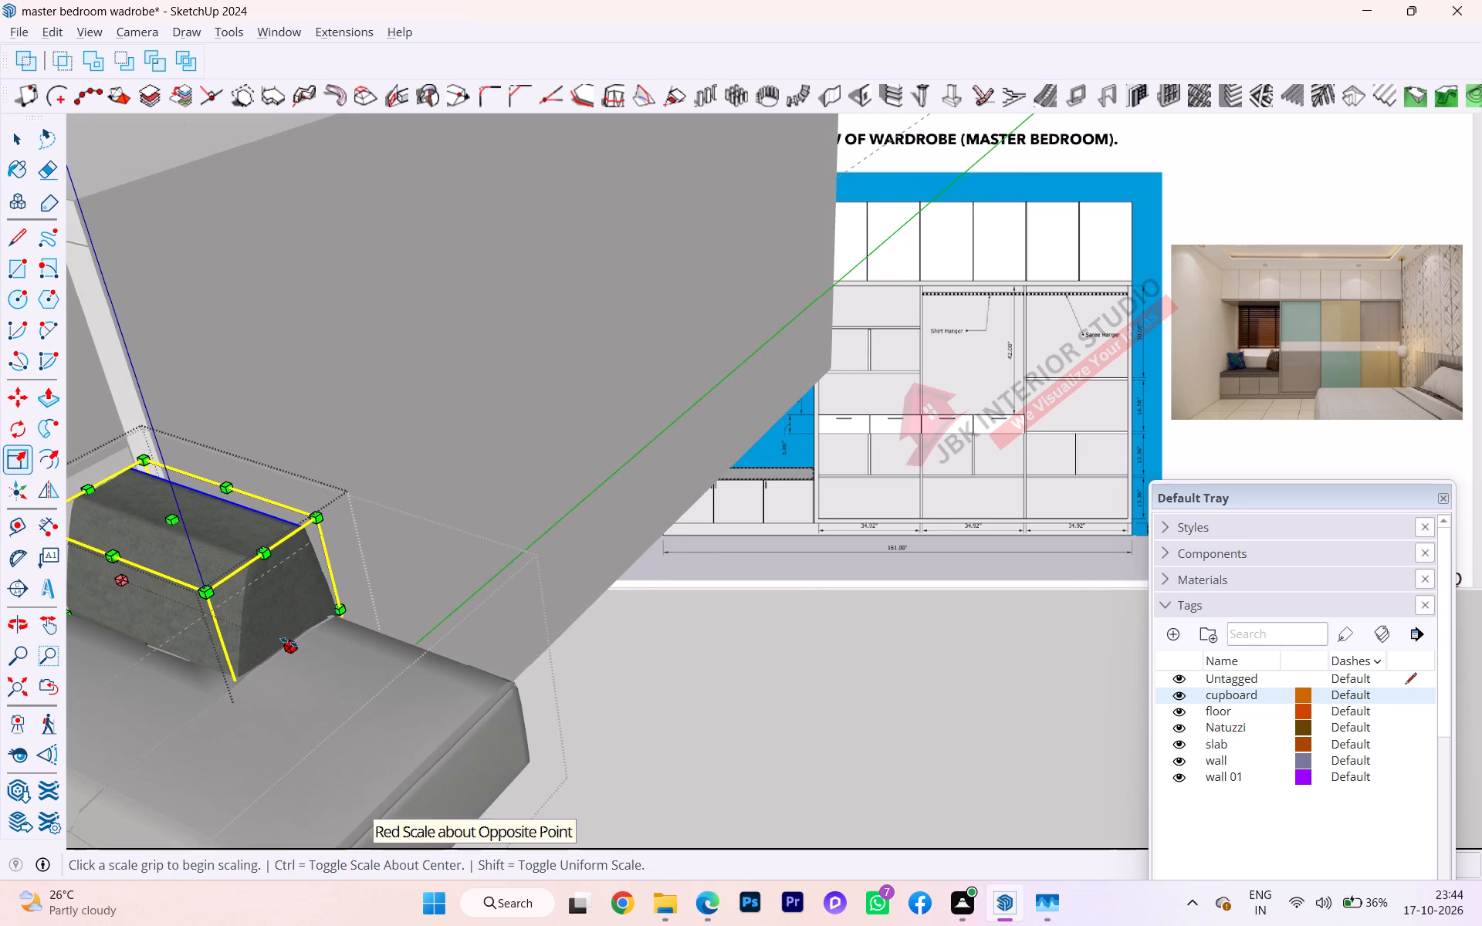
key("k")
scroll(293, 634, "up", 2)
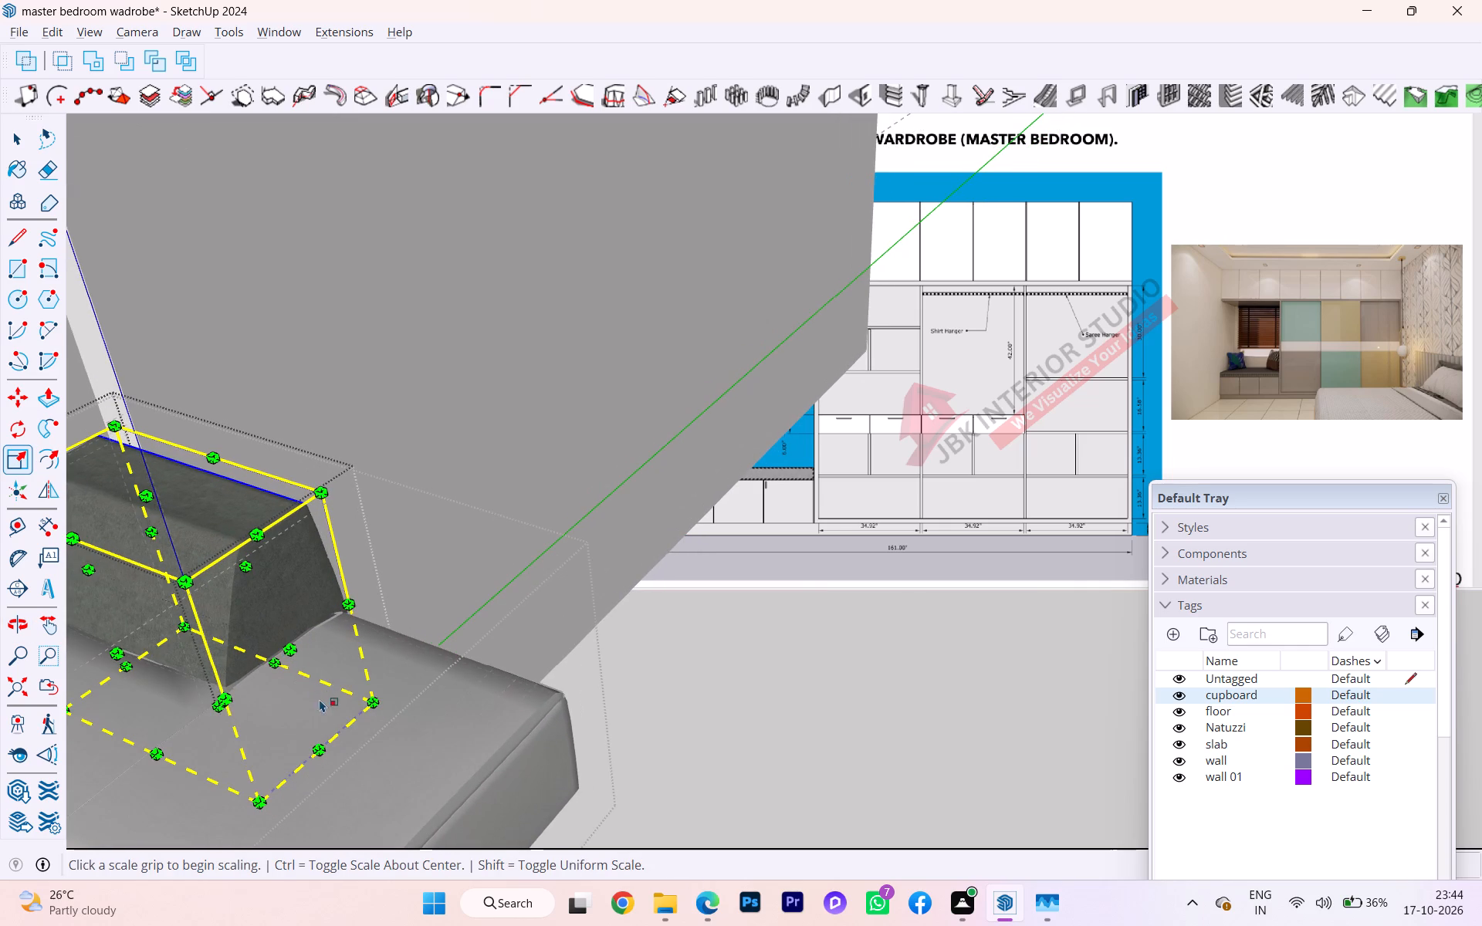
left_click(291, 651)
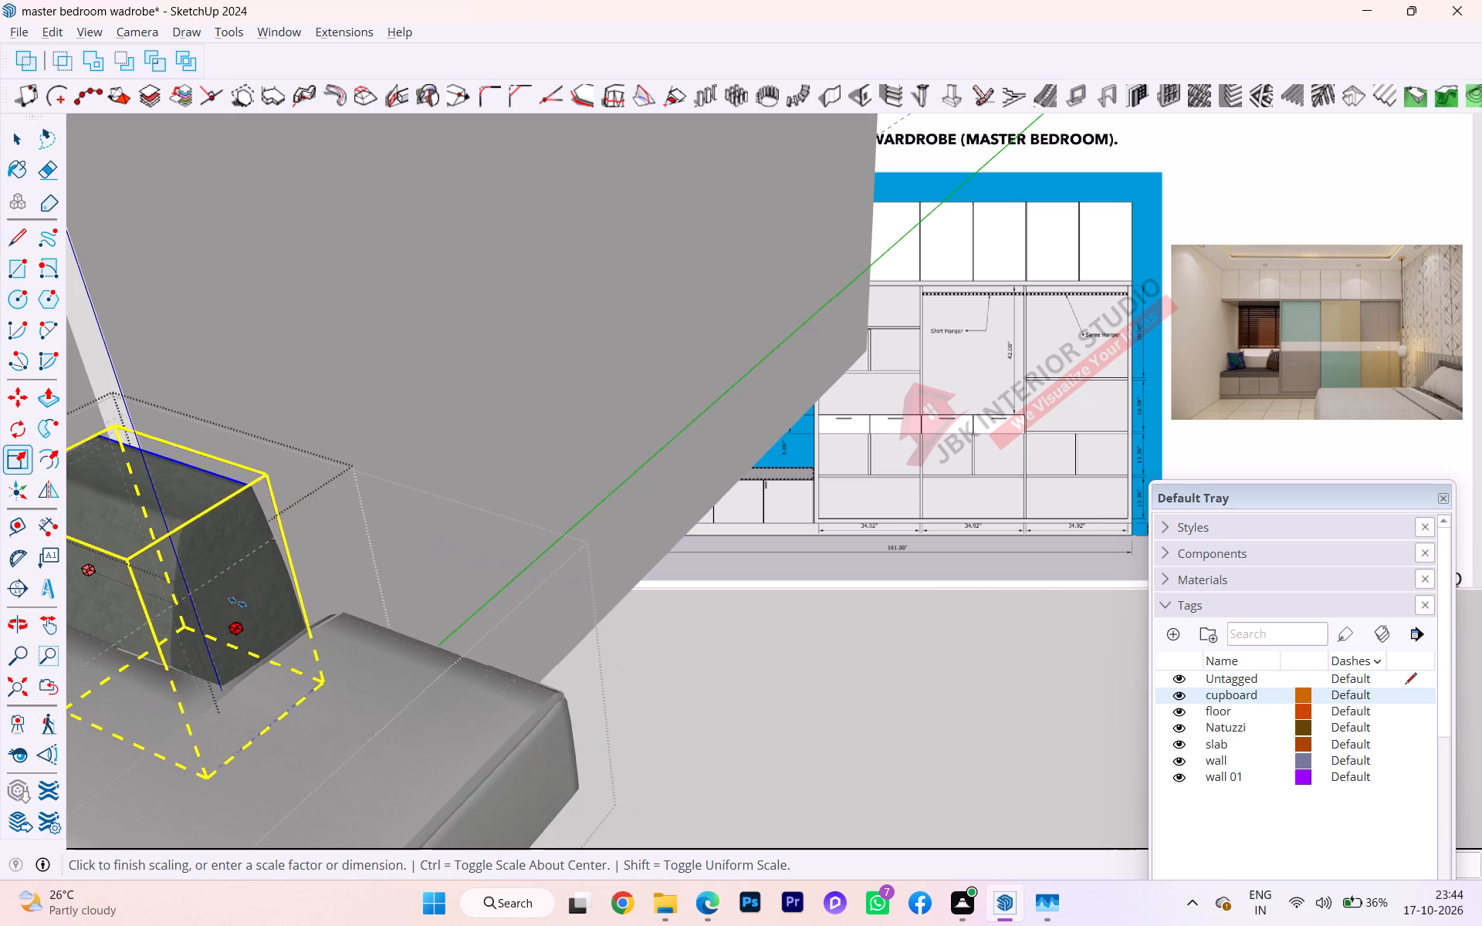
left_click(236, 601)
scroll(516, 651, "down", 1)
left_click(640, 701)
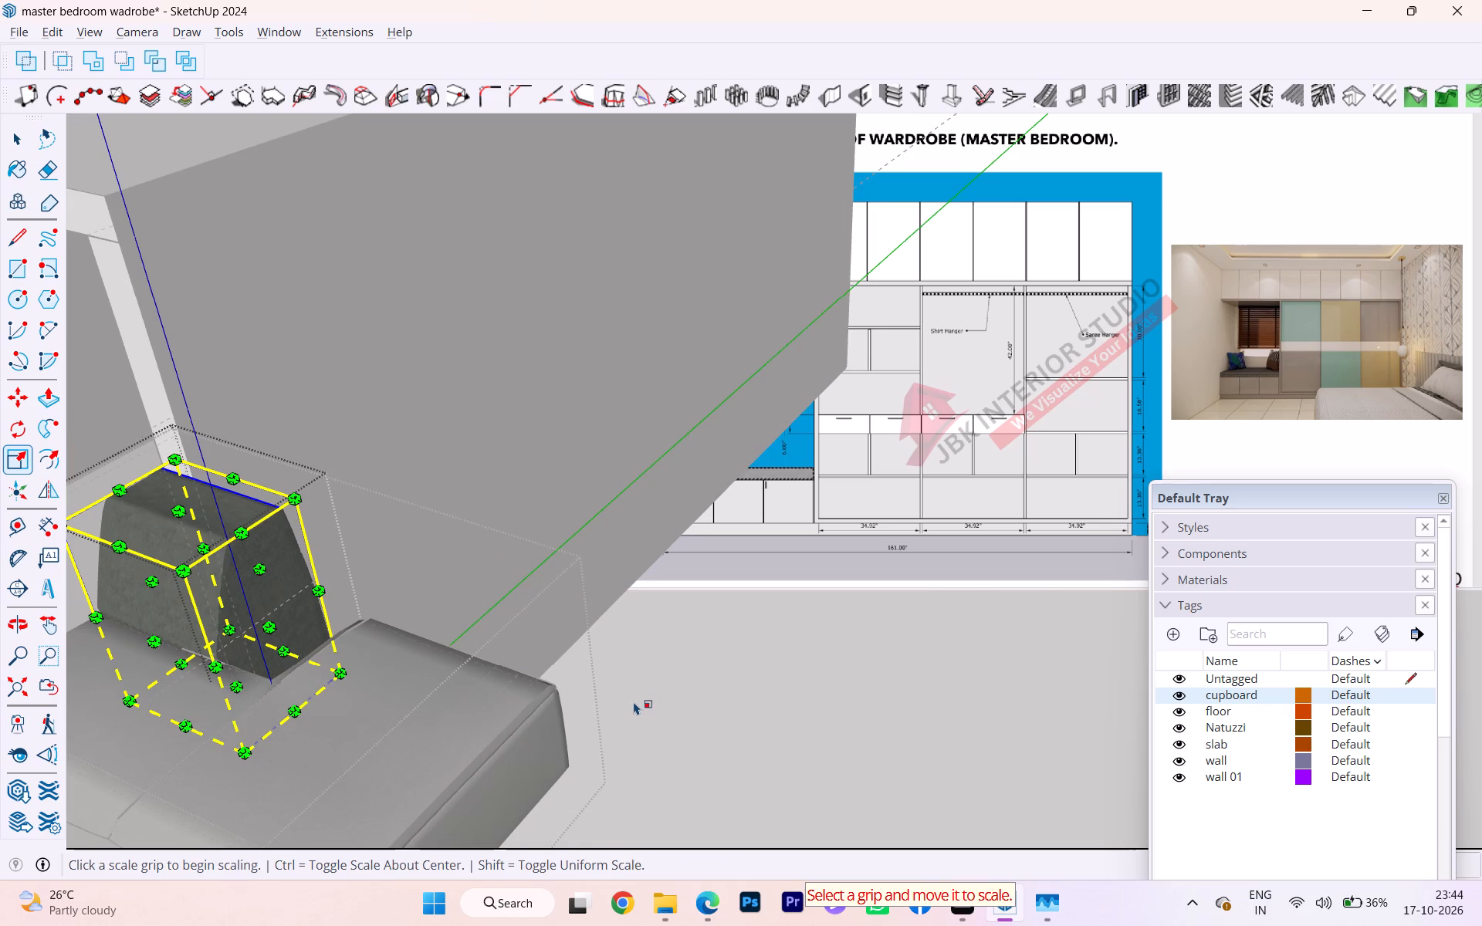
key("space")
left_click(677, 698)
scroll(498, 670, "down", 2)
middle_click_drag(498, 670, 670, 704)
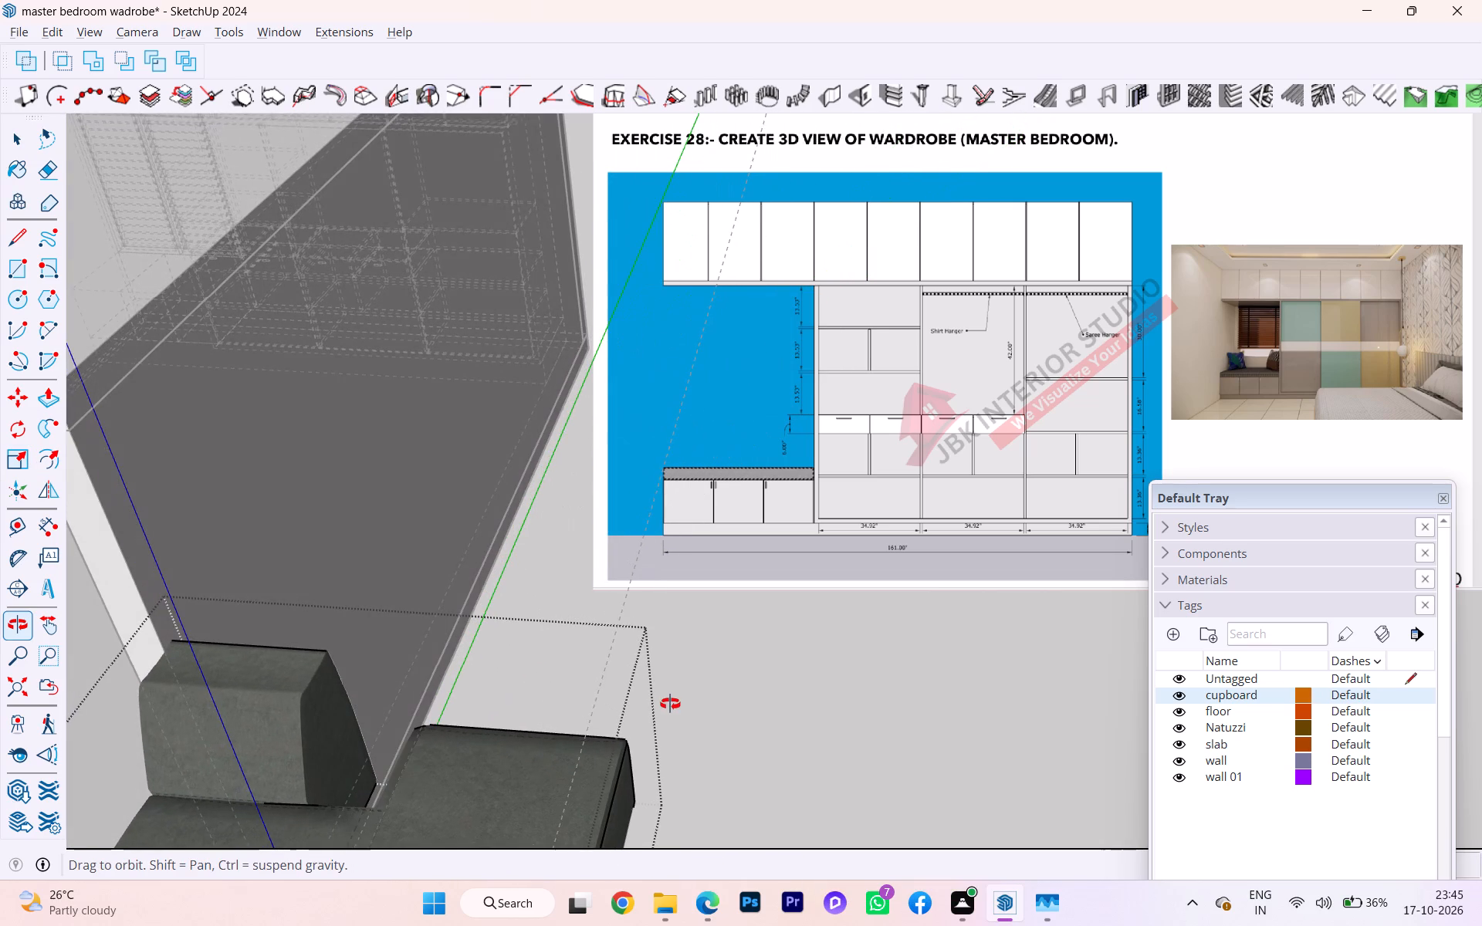
middle_click_drag(670, 704, 668, 705)
middle_click_drag(470, 728, 437, 694)
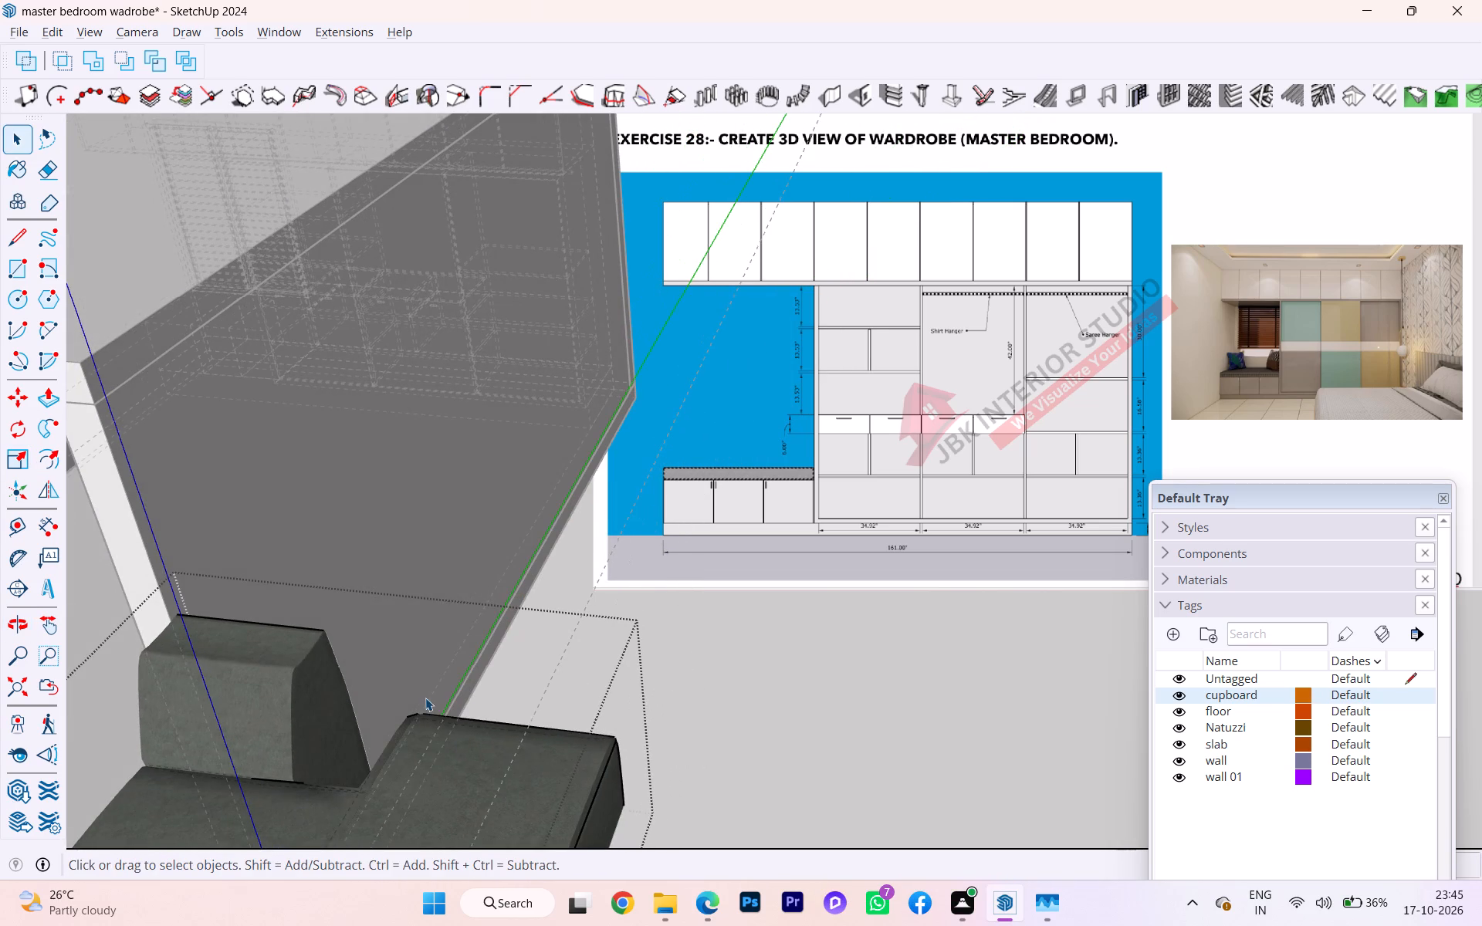
Undo the last shortening of the sofa's backrest and leave the backrest's editing context.
key("ctrl+z")
key("ctrl+z")
key("ctrl+z")
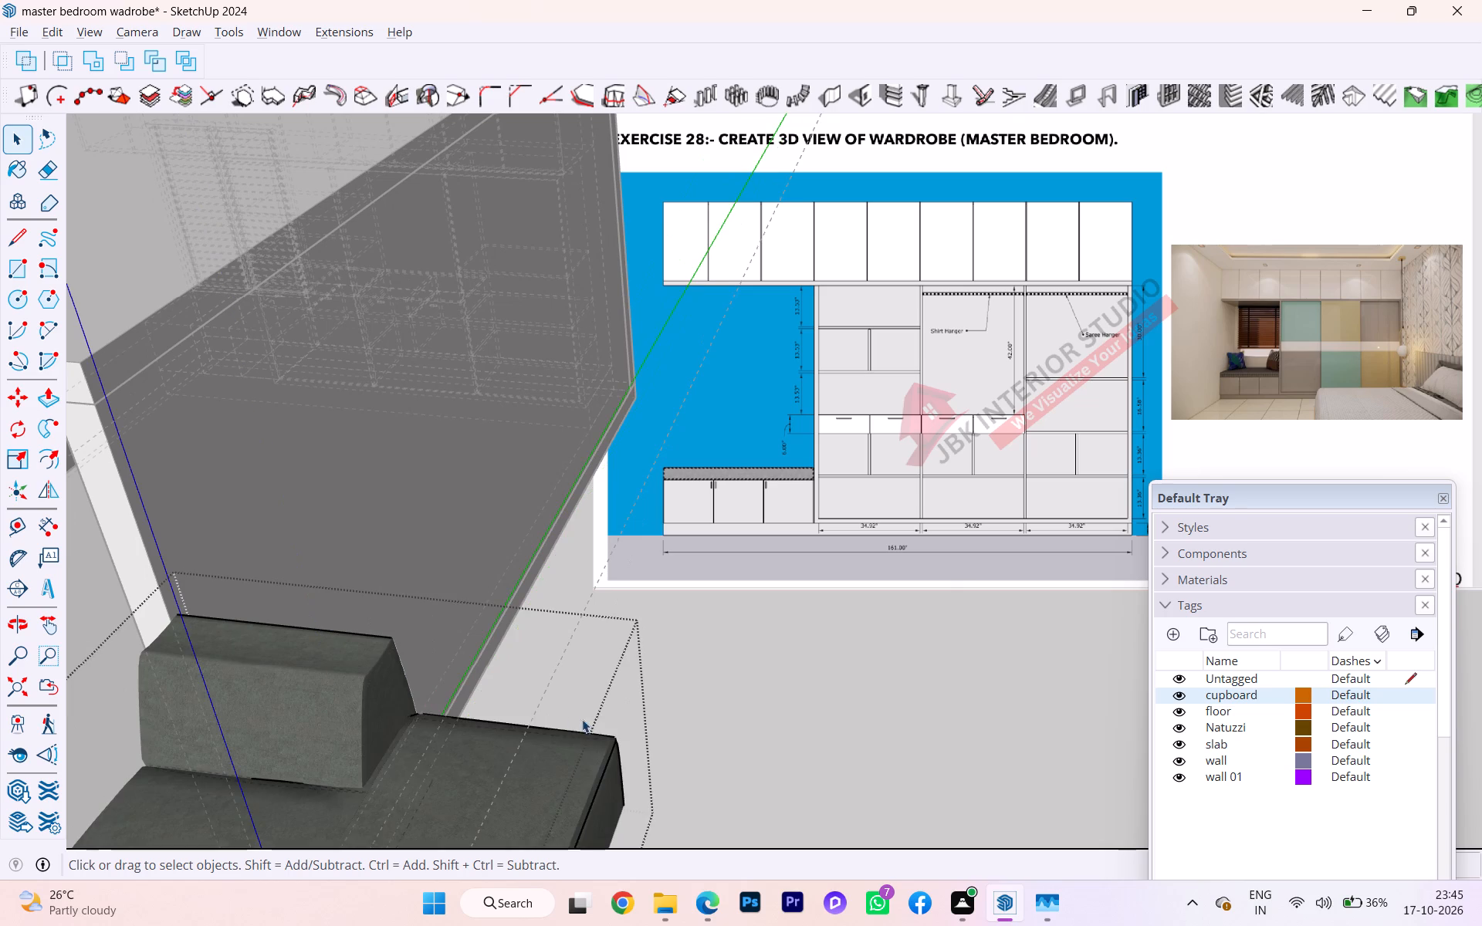
left_click(691, 728)
scroll(472, 651, "down", 6)
scroll(448, 636, "up", 1)
scroll(448, 636, "down", 2)
middle_click_drag(458, 762, 509, 607)
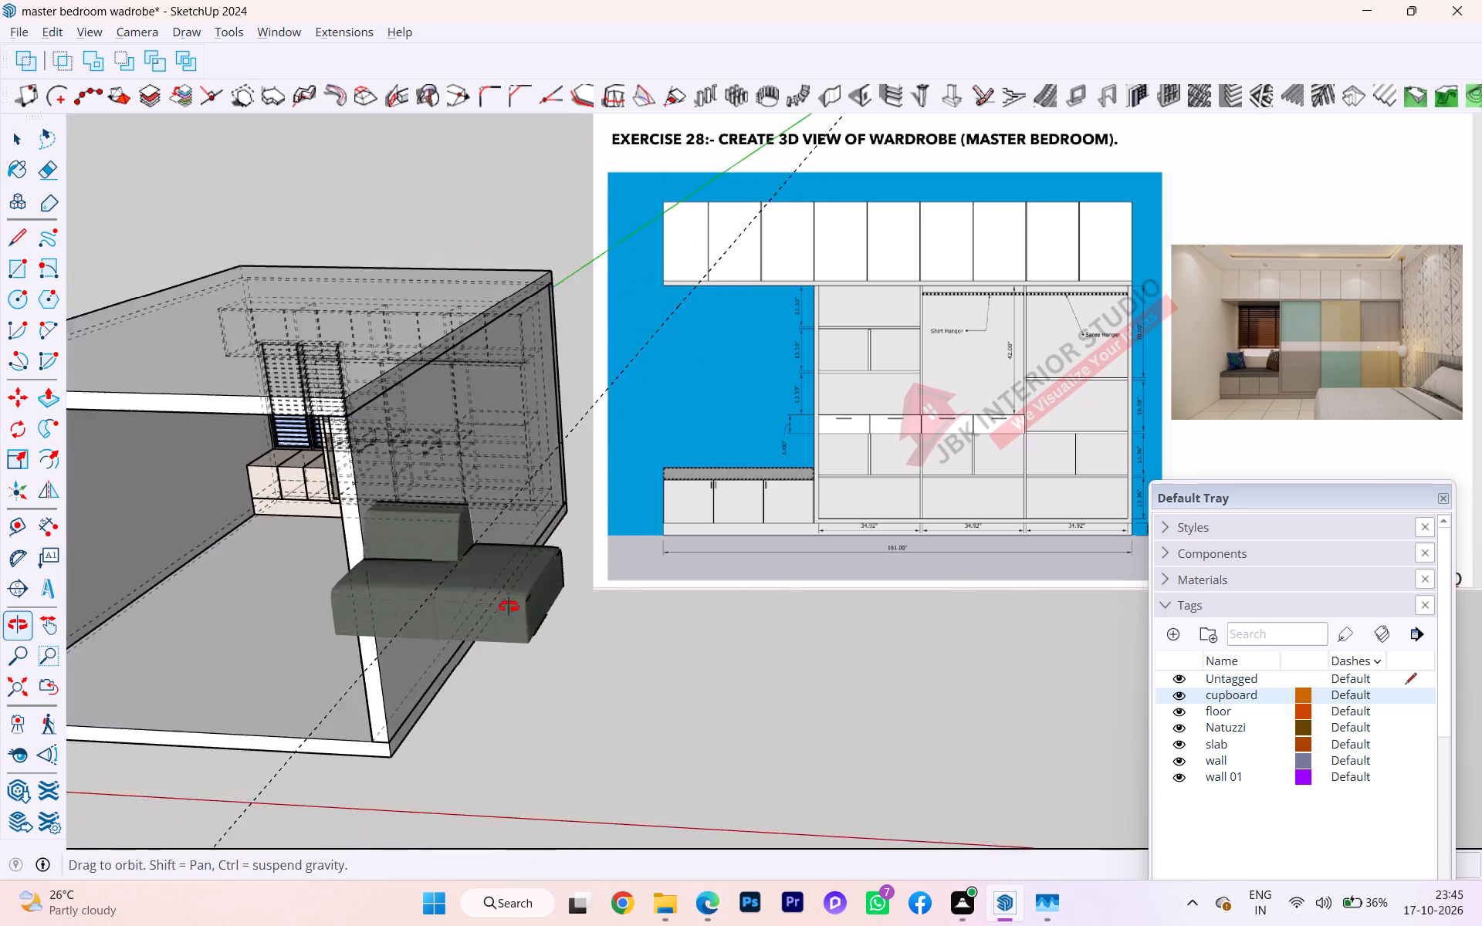
middle_click_drag(509, 607, 542, 607)
left_click(702, 598)
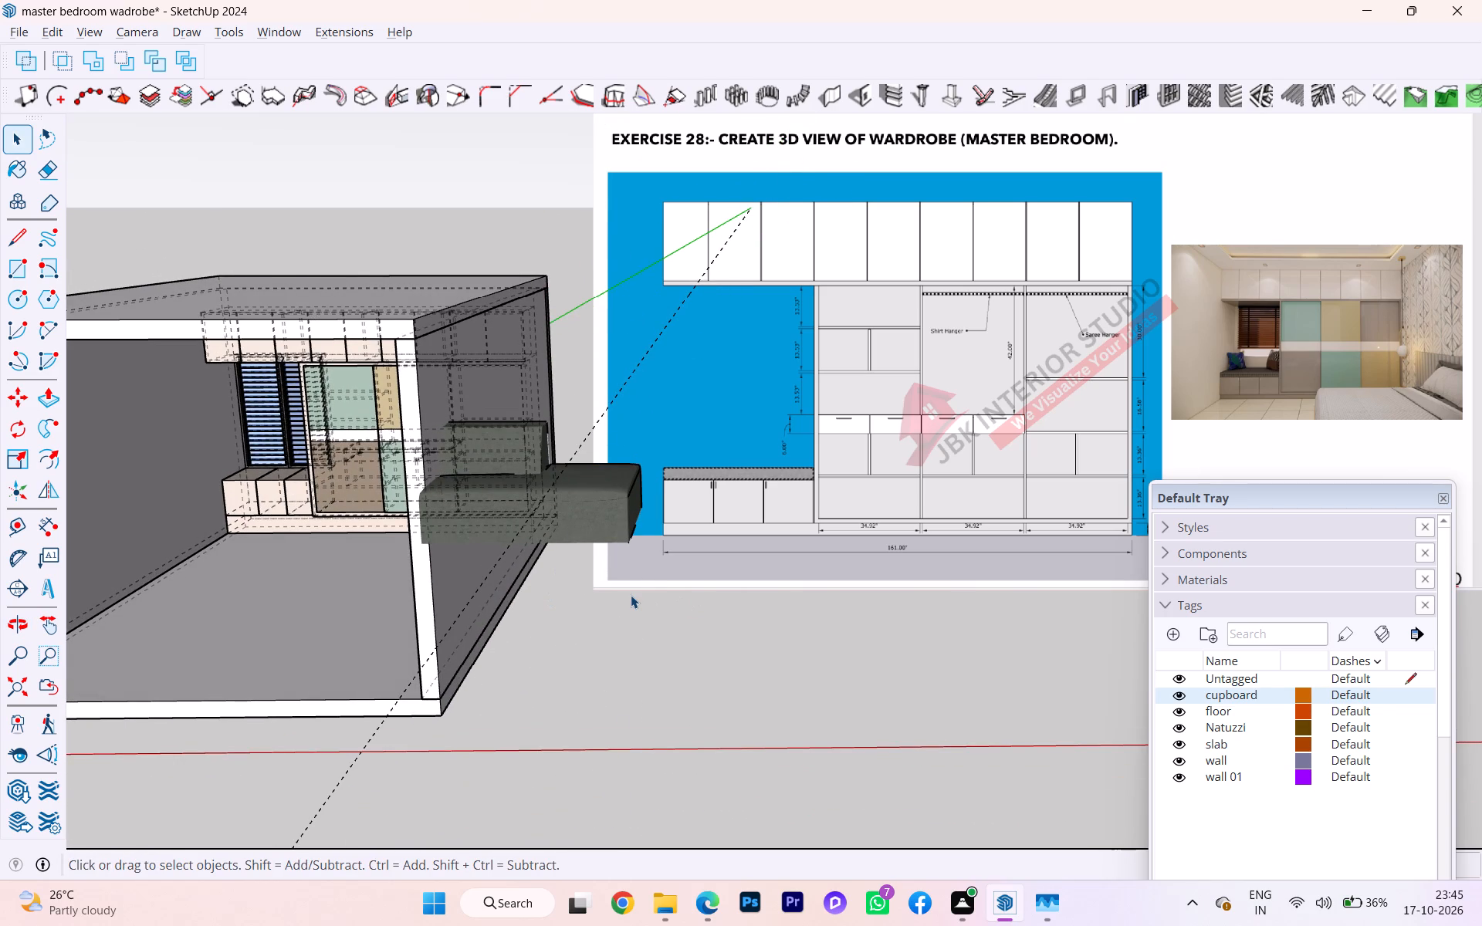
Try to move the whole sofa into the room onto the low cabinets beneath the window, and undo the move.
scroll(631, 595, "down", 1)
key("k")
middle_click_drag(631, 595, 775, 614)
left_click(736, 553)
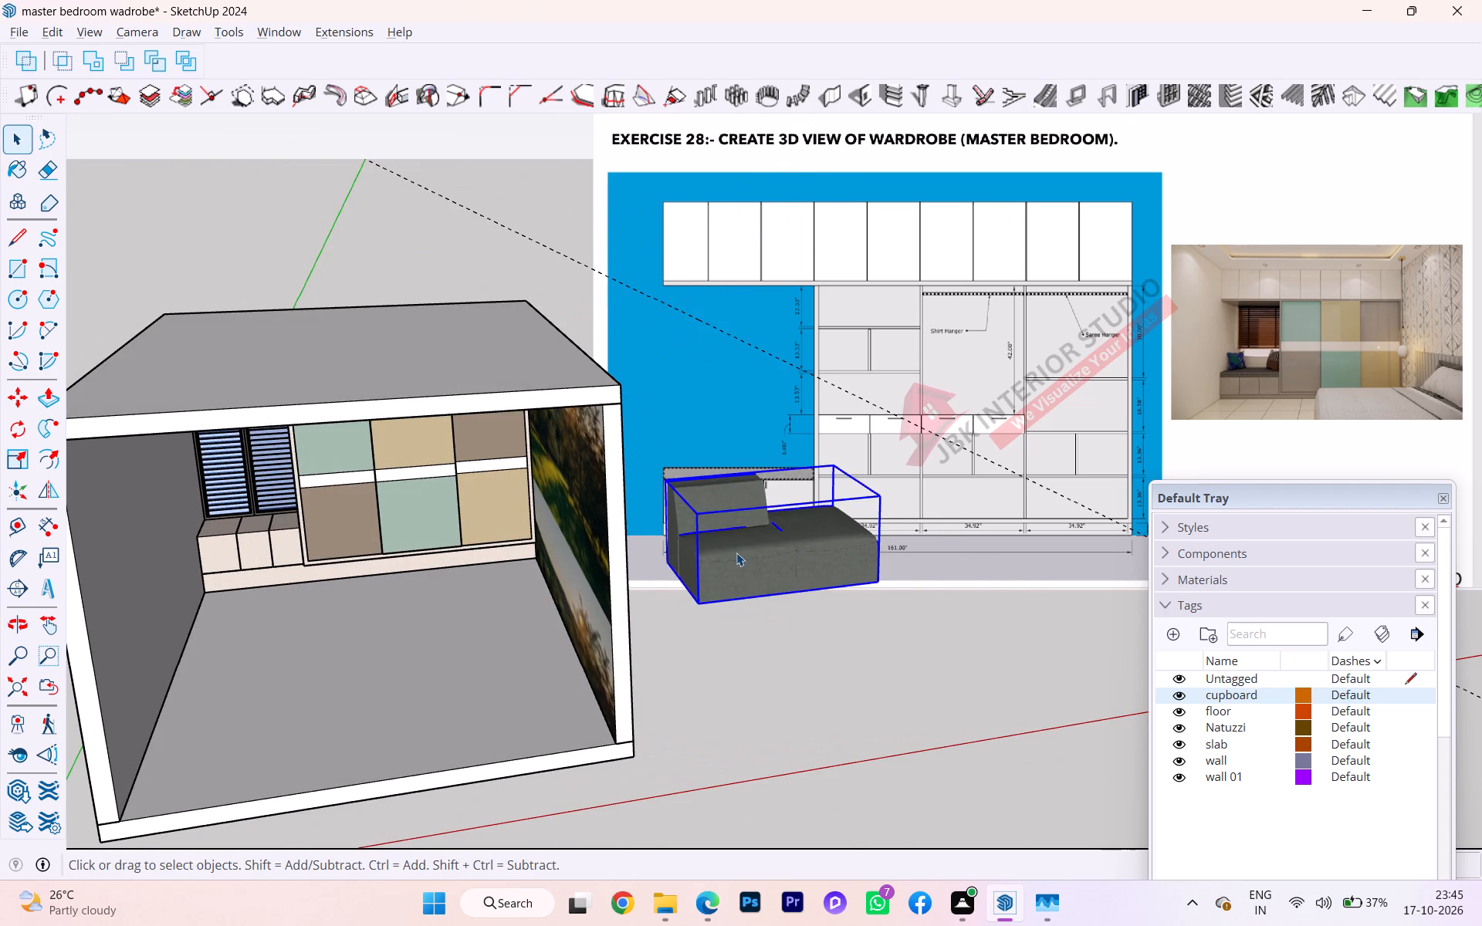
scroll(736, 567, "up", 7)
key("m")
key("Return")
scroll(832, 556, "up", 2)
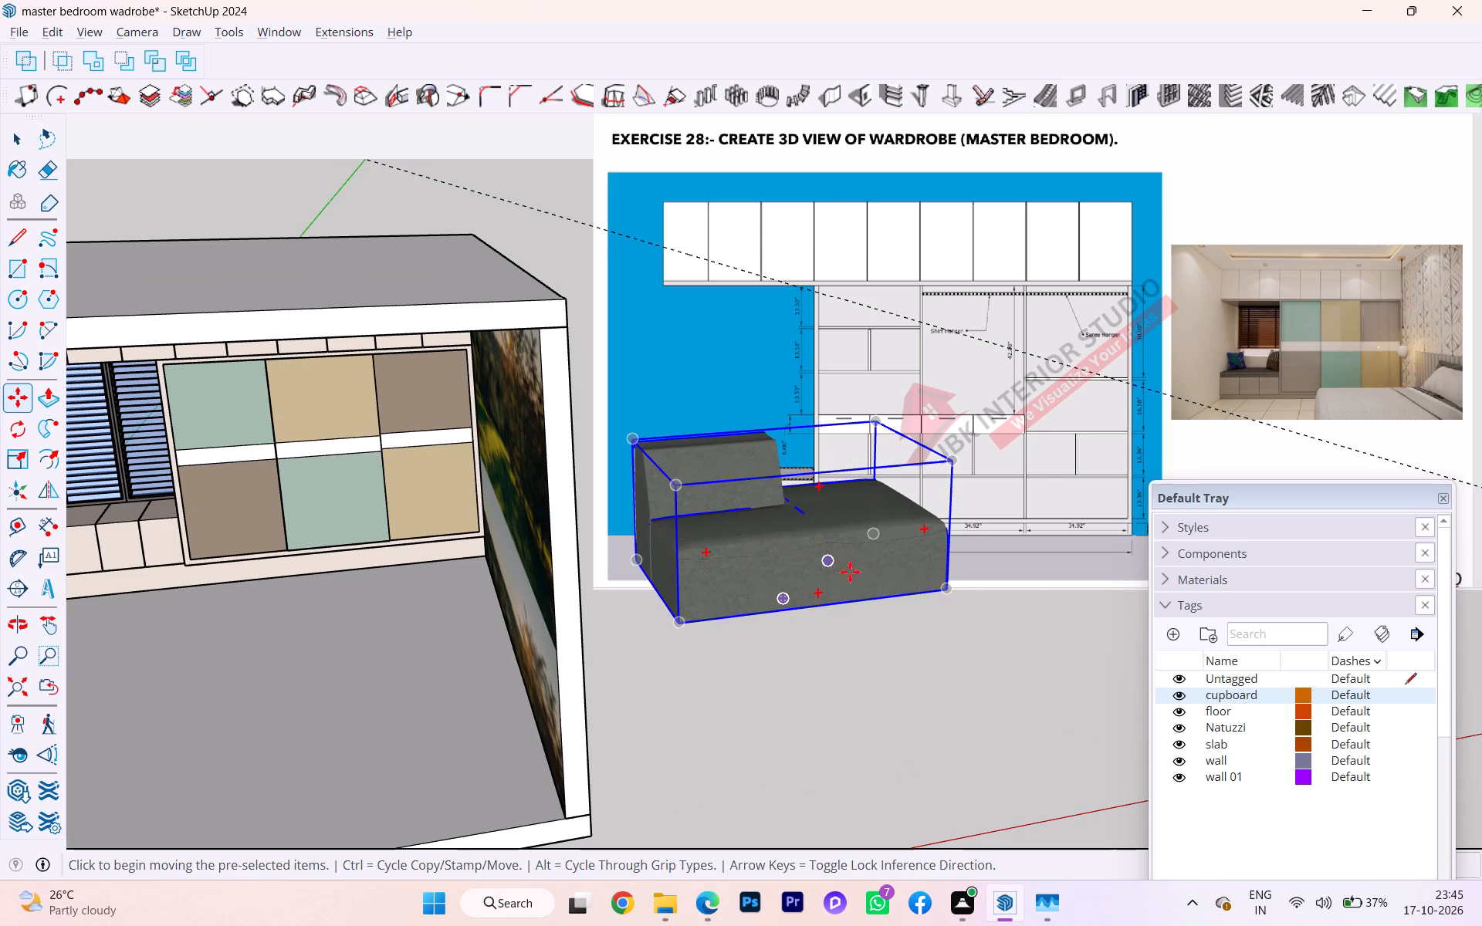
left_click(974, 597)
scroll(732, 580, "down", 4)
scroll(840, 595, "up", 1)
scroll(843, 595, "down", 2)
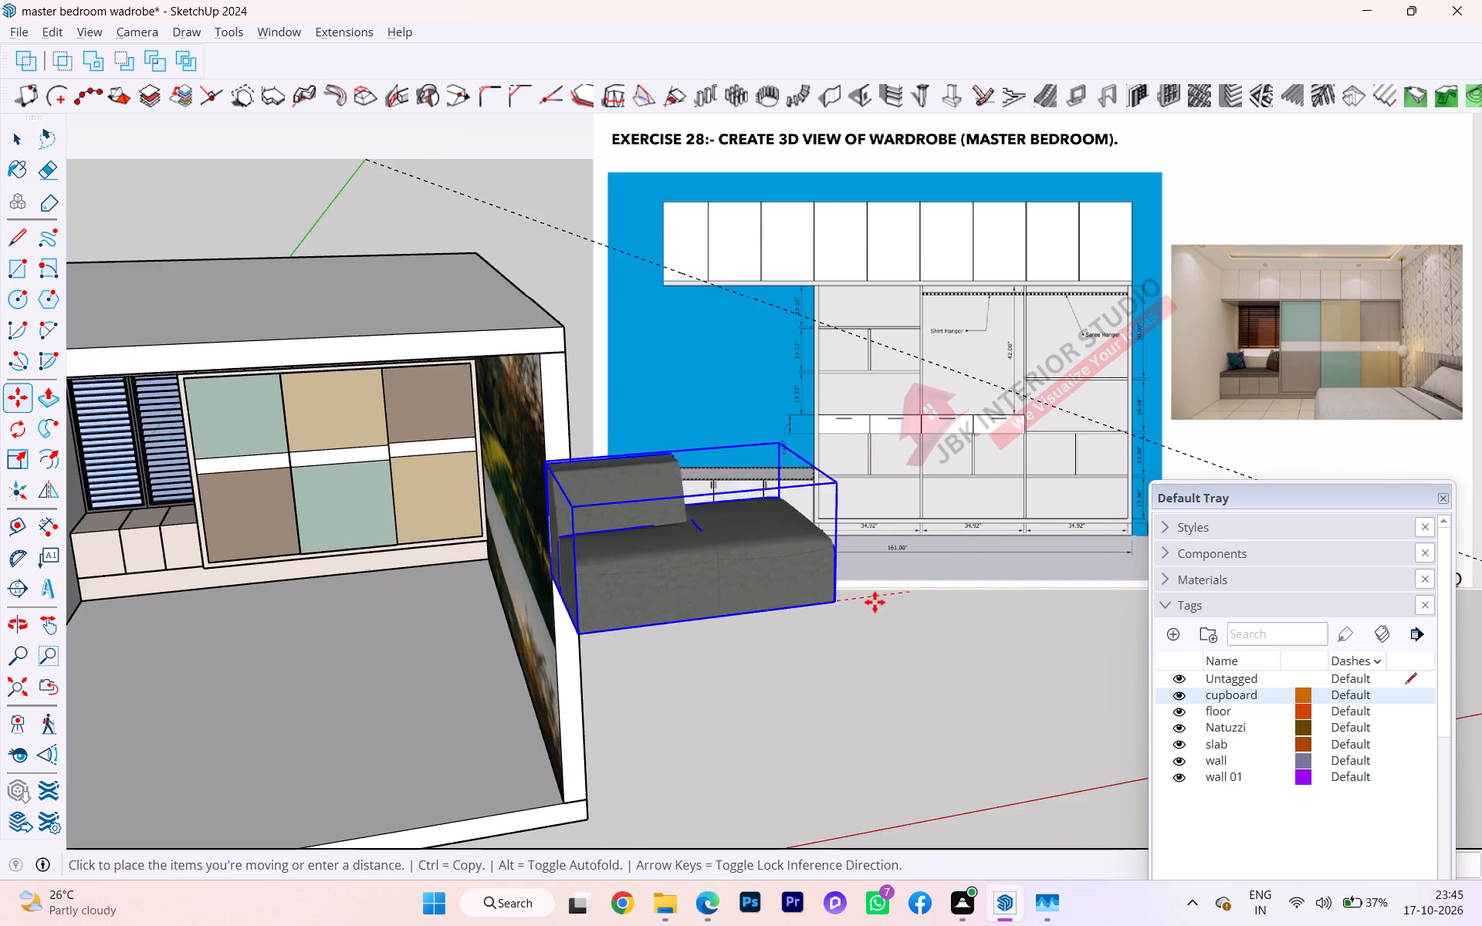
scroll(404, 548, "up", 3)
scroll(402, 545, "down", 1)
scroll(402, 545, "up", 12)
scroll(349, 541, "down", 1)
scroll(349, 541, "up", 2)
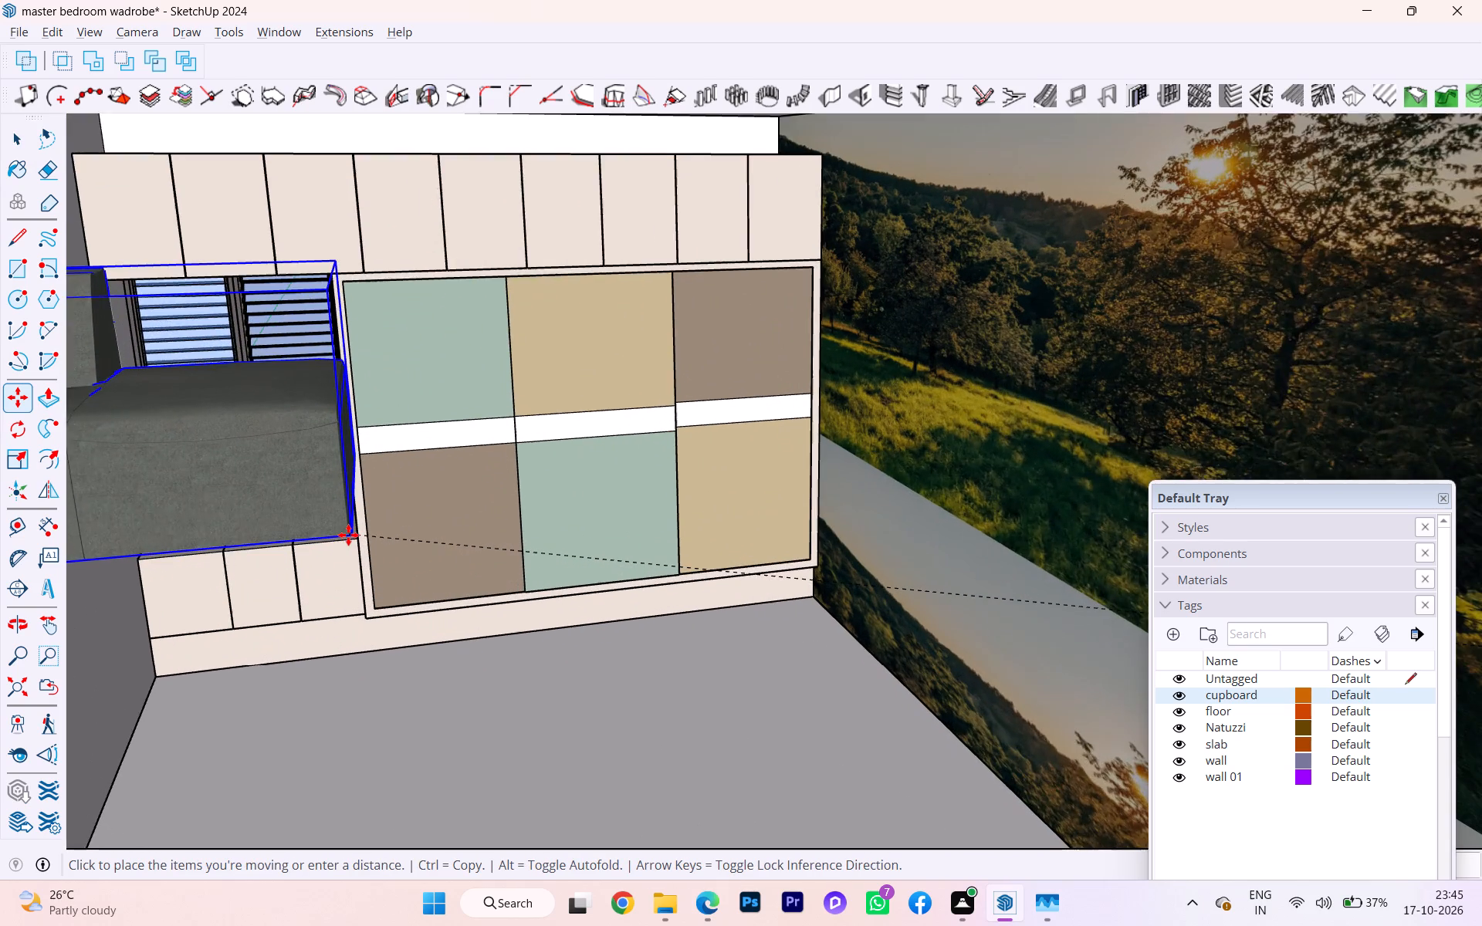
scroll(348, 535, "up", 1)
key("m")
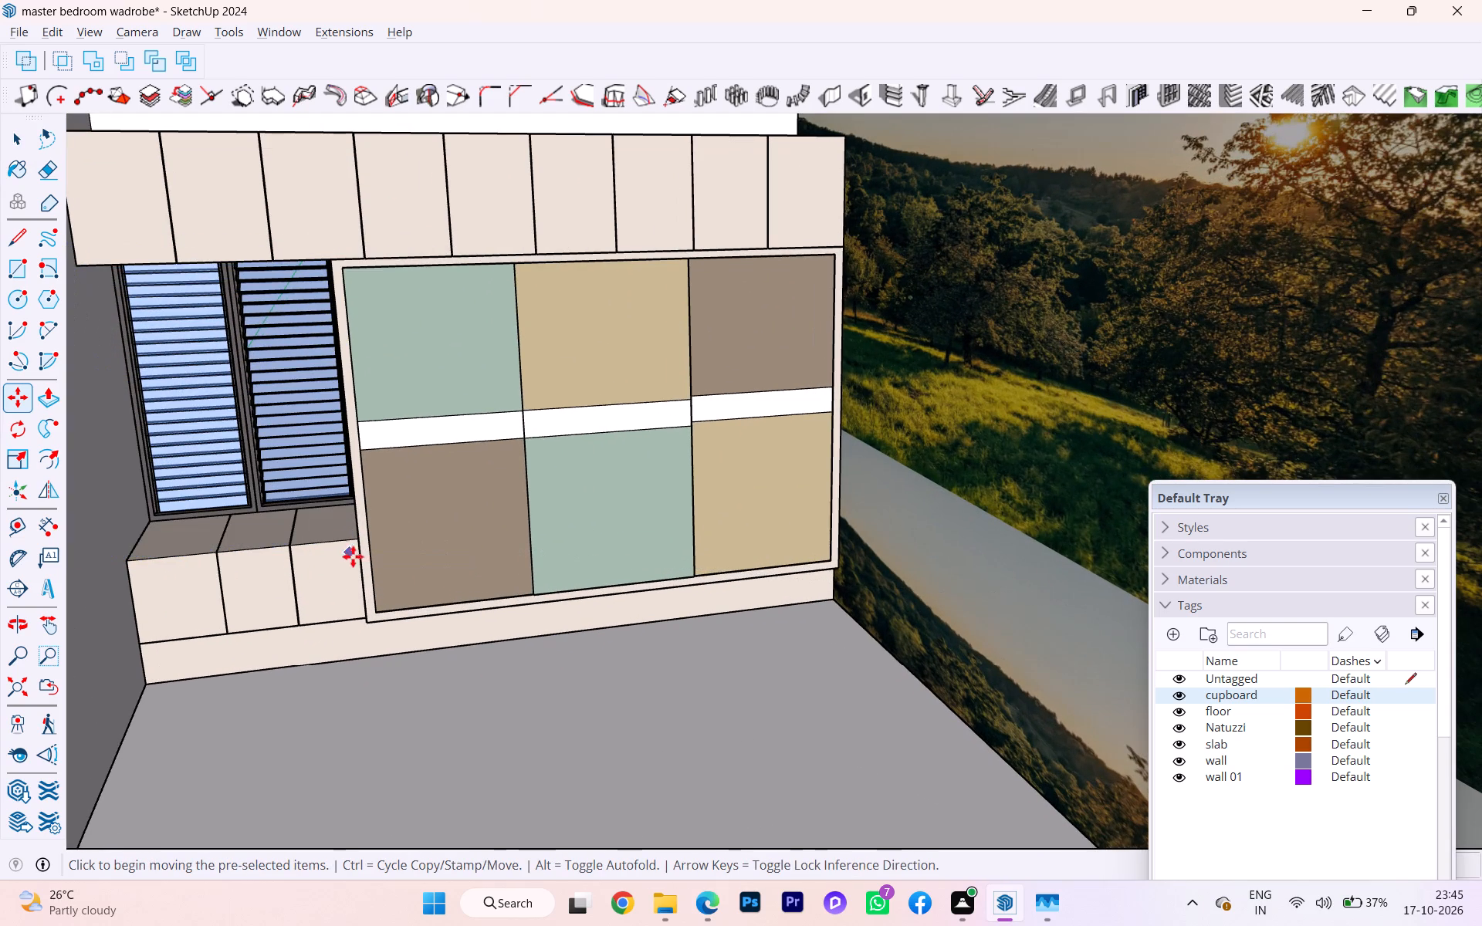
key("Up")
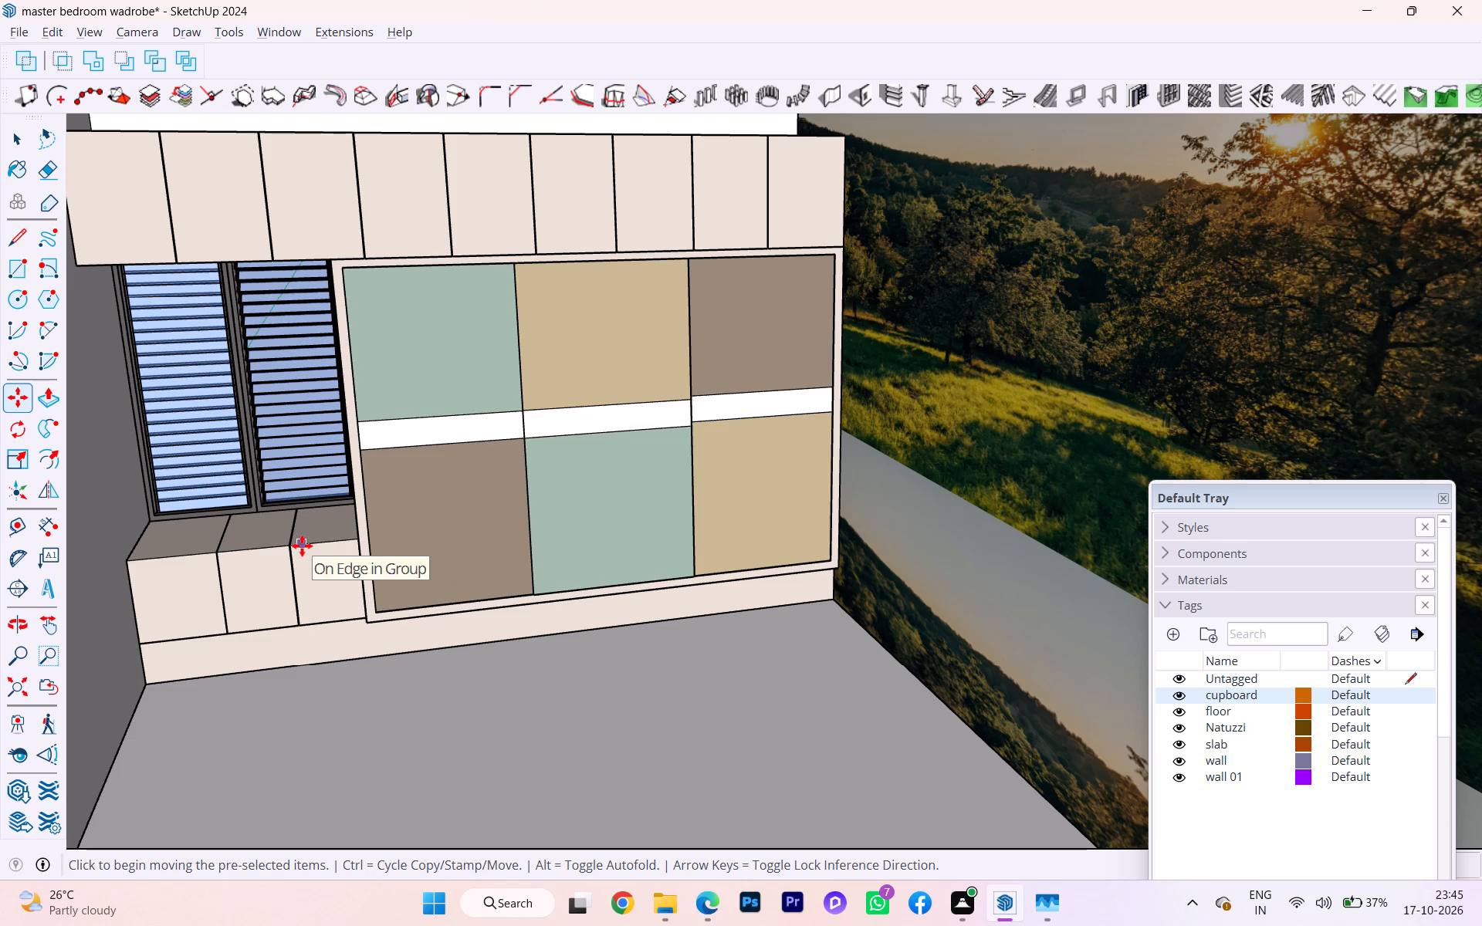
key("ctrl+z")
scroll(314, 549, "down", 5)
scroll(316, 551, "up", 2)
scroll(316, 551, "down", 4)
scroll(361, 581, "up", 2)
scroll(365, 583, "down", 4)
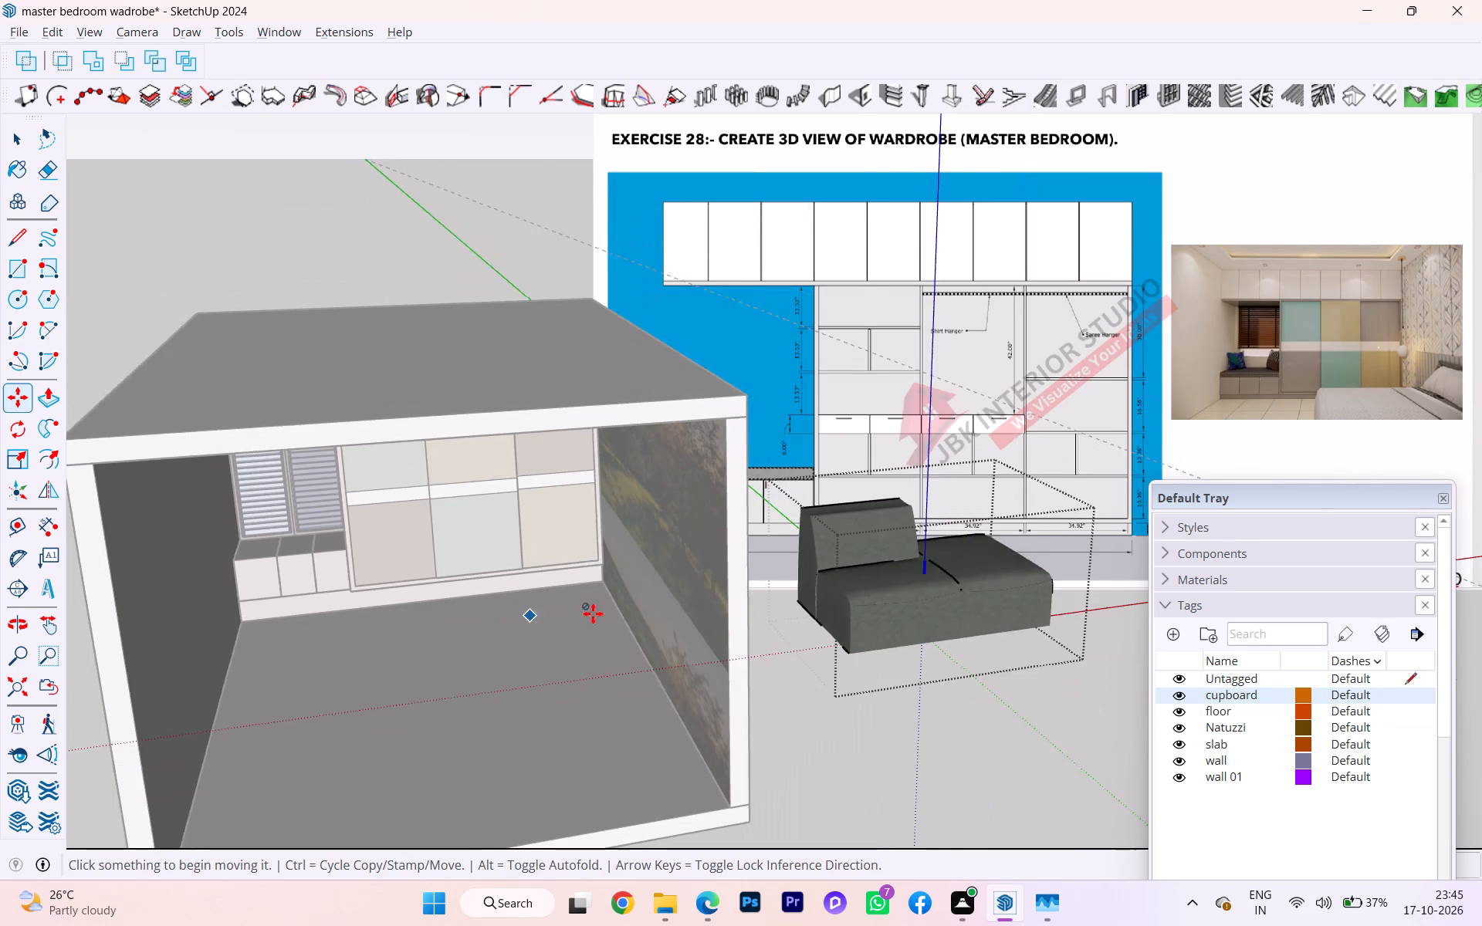
Close the sofa component and move the whole sofa by its bottom edge into the room, over the low window-side cabinets.
scroll(593, 613, "down", 2)
scroll(638, 622, "up", 2)
scroll(640, 622, "down", 1)
key("space")
left_click(781, 694)
left_click(825, 636)
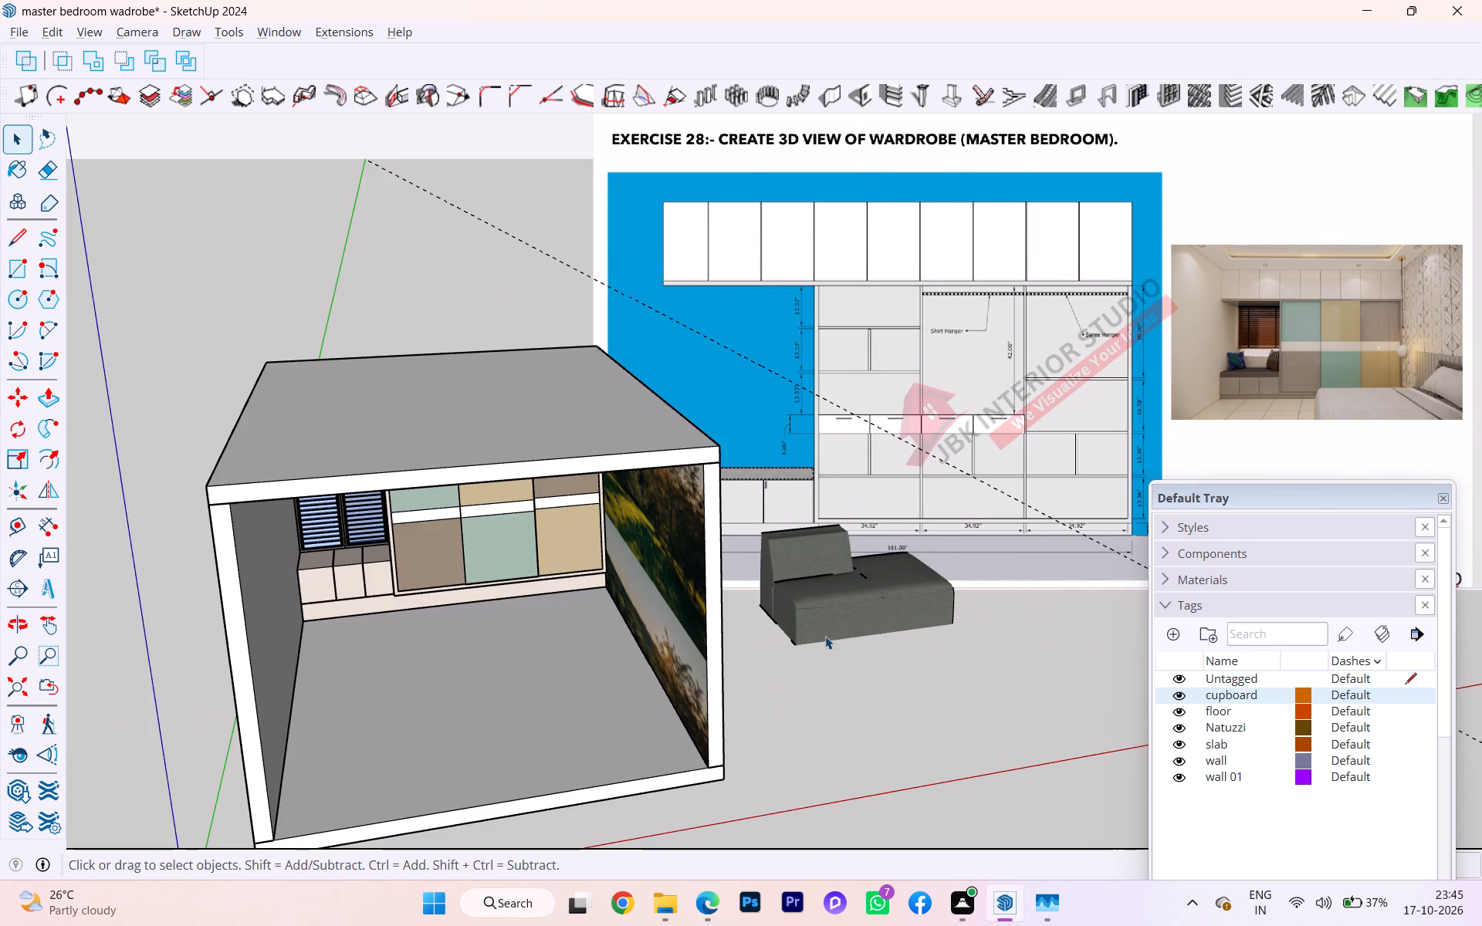
key("m")
key("Return")
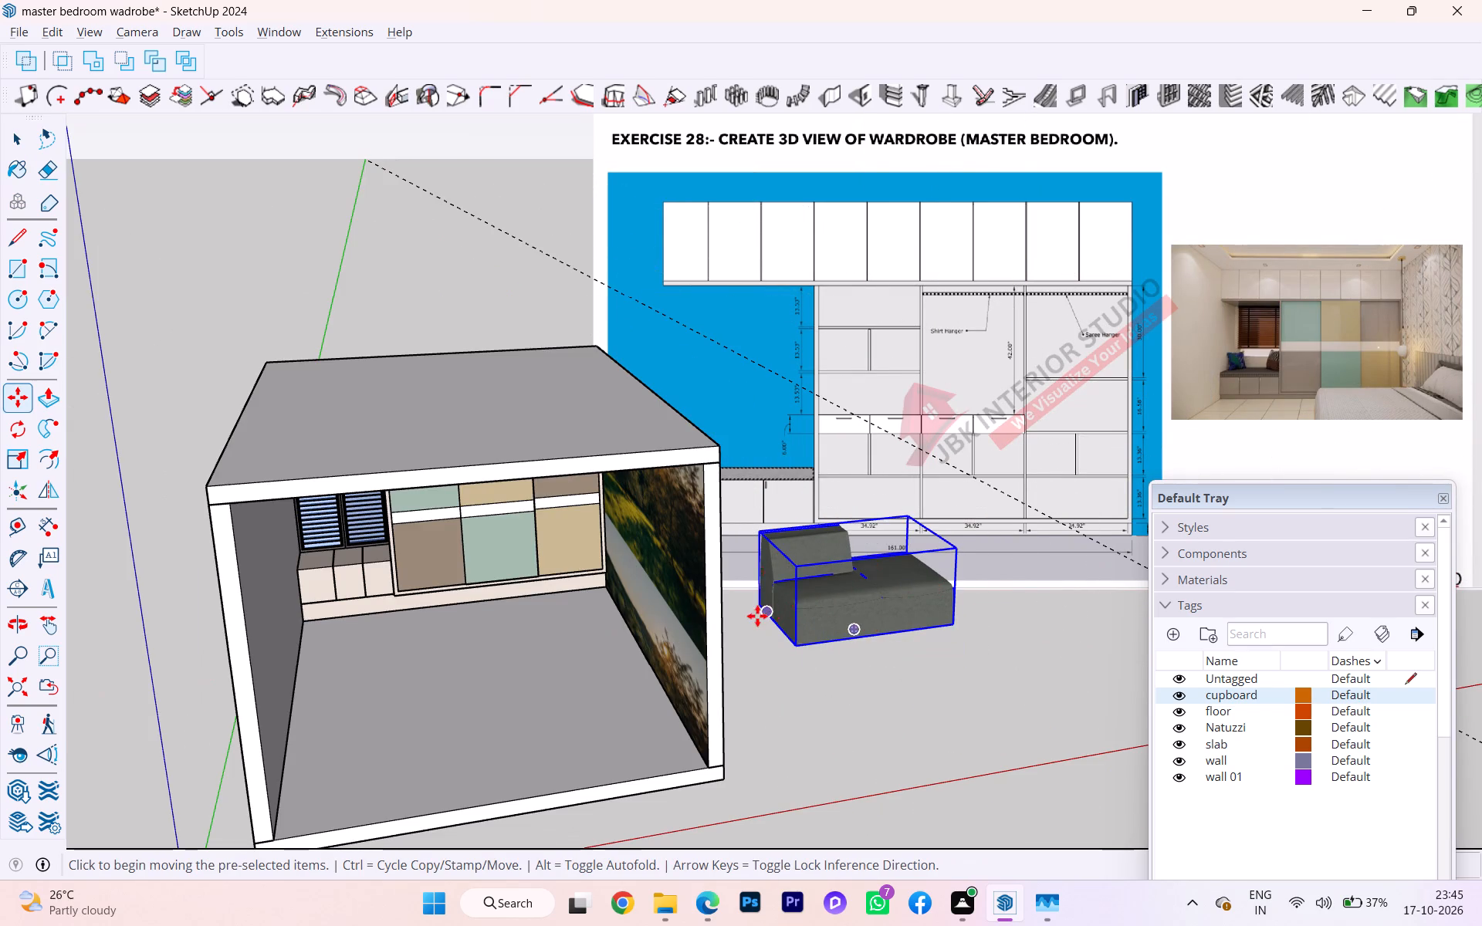
left_click(766, 609)
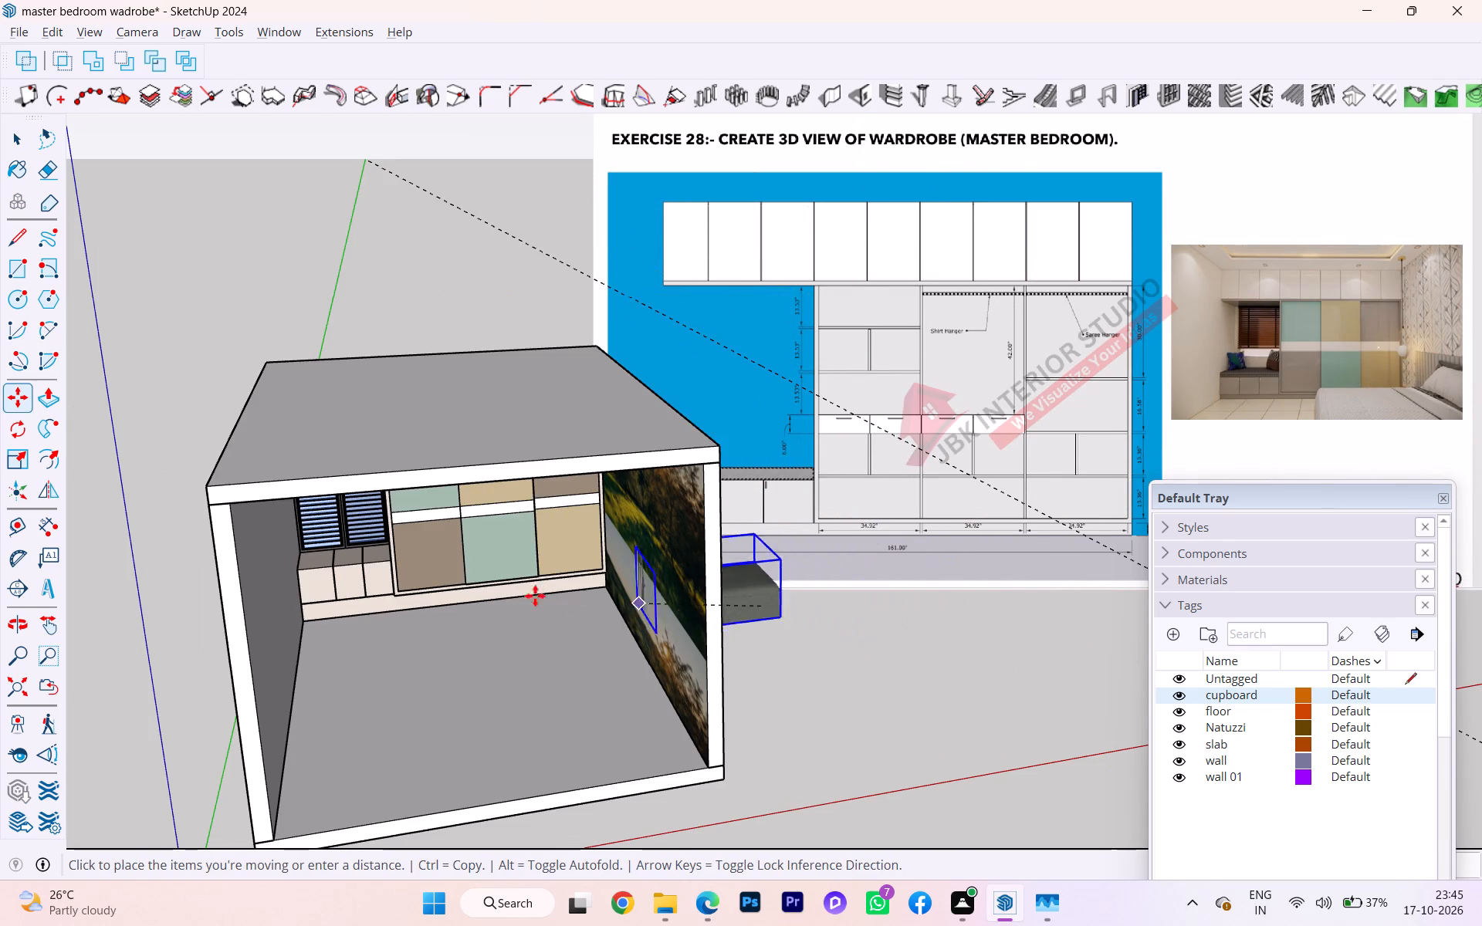
scroll(350, 566, "up", 3)
scroll(338, 561, "down", 1)
scroll(337, 561, "up", 5)
scroll(334, 561, "down", 1)
scroll(334, 561, "up", 6)
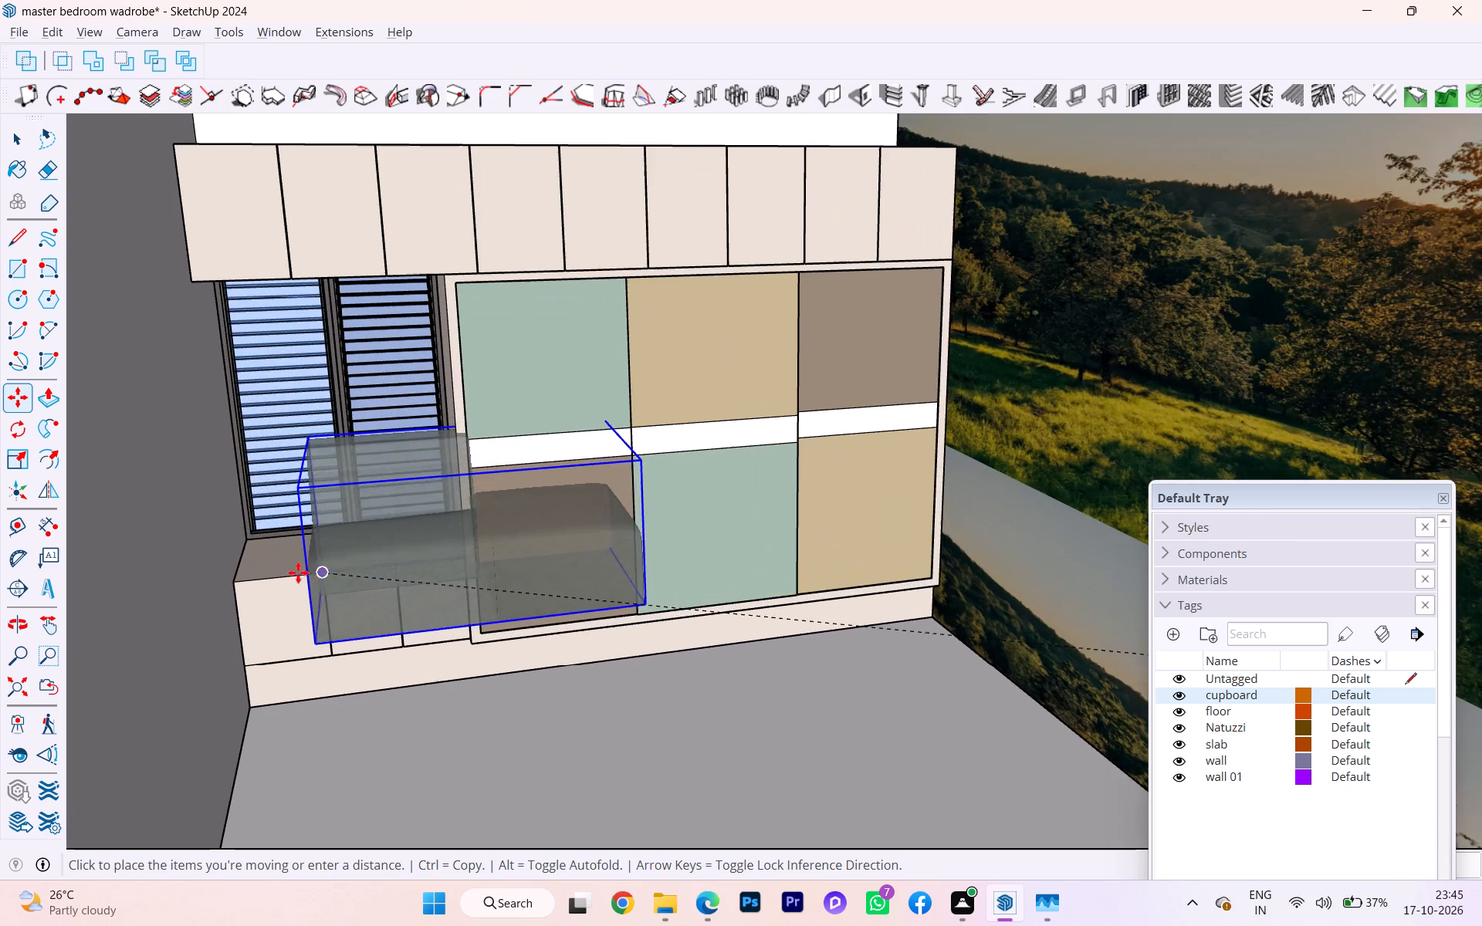
left_click(226, 518)
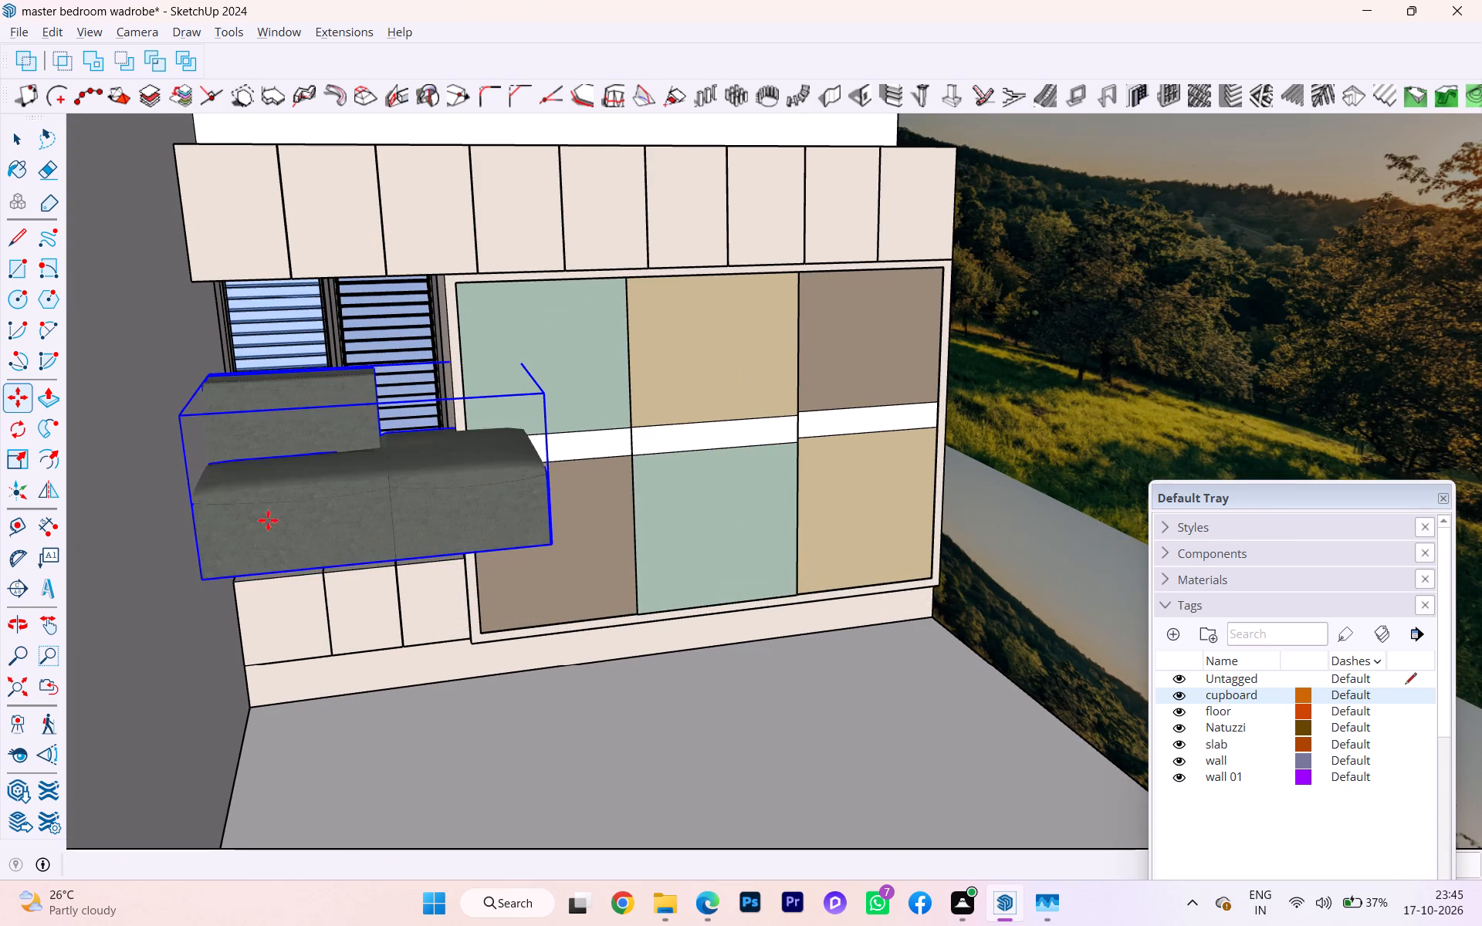
Move the sofa along the green axis back into the window recess above the low cabinets.
scroll(389, 546, "down", 2)
middle_click_drag(411, 553, 259, 468)
scroll(374, 513, "up", 4)
scroll(384, 502, "down", 1)
scroll(384, 502, "up", 2)
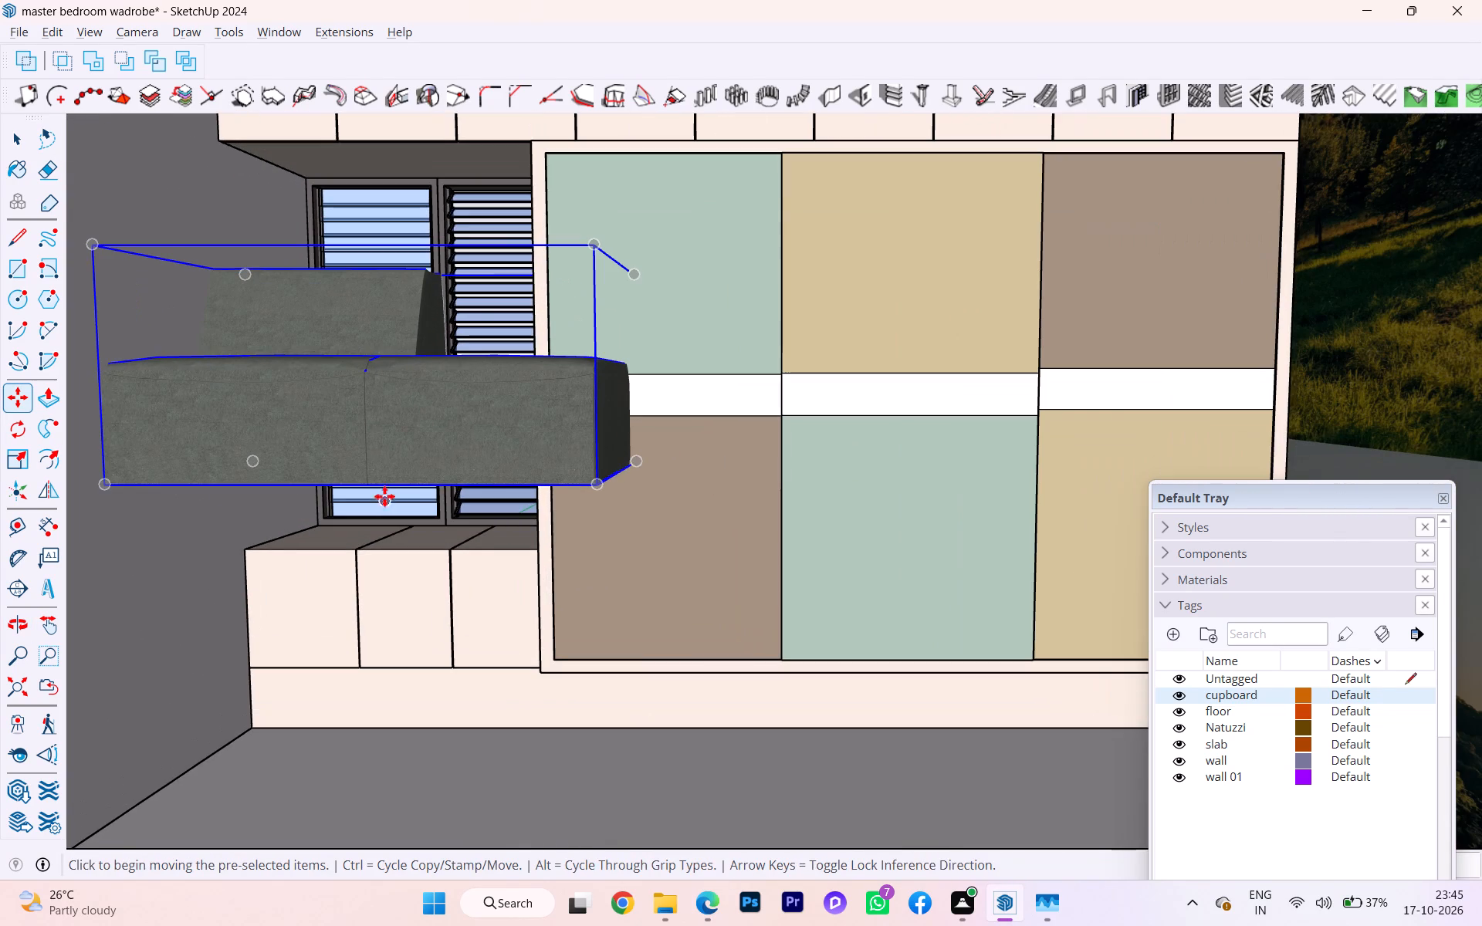
left_click(382, 478)
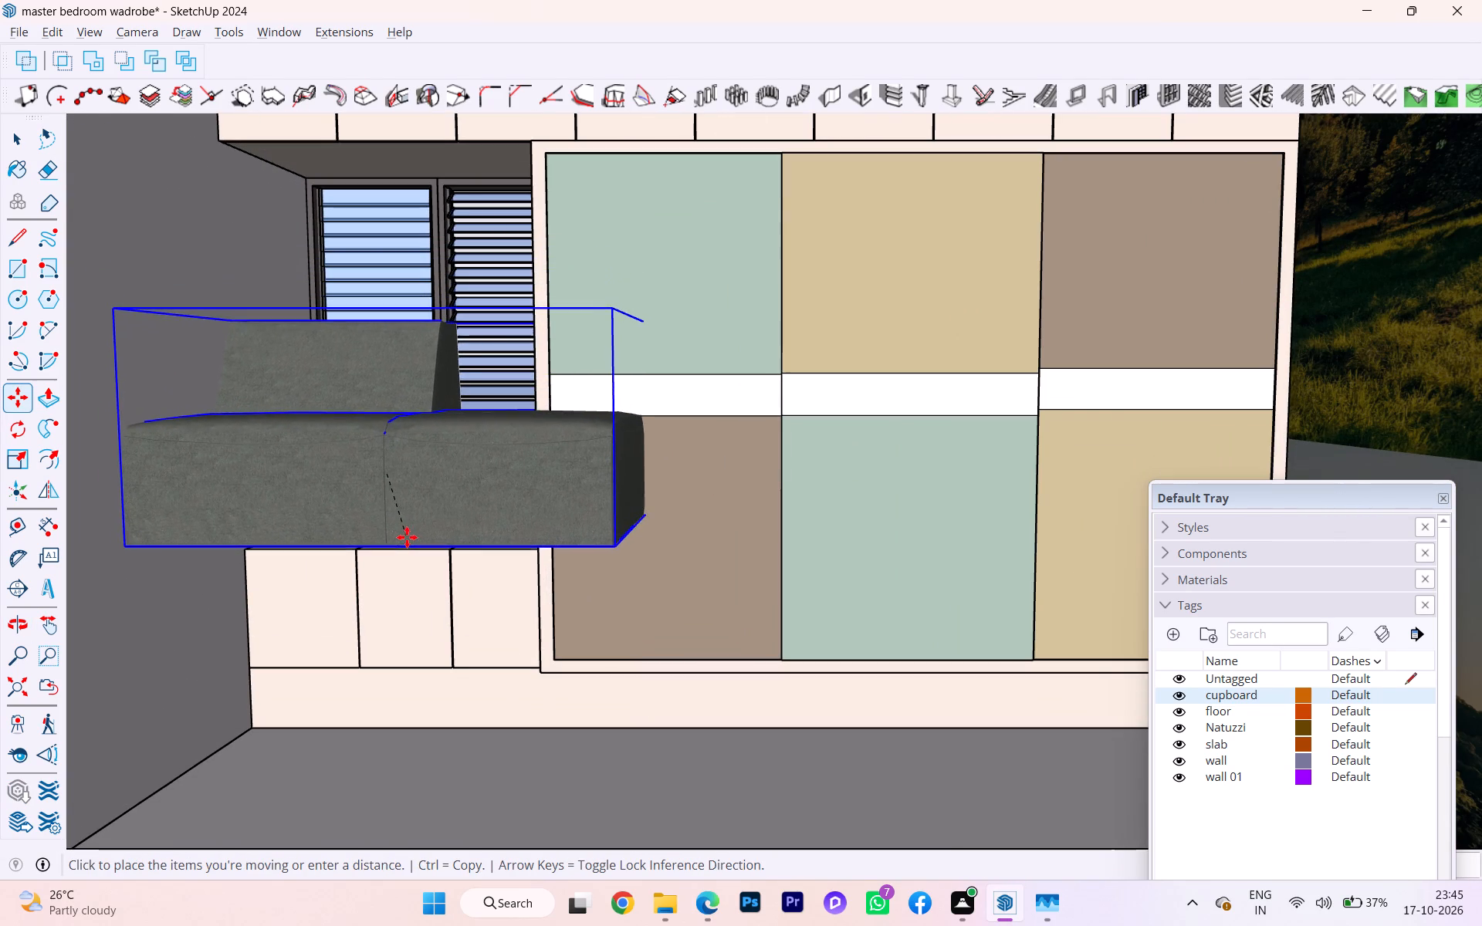
key("Left")
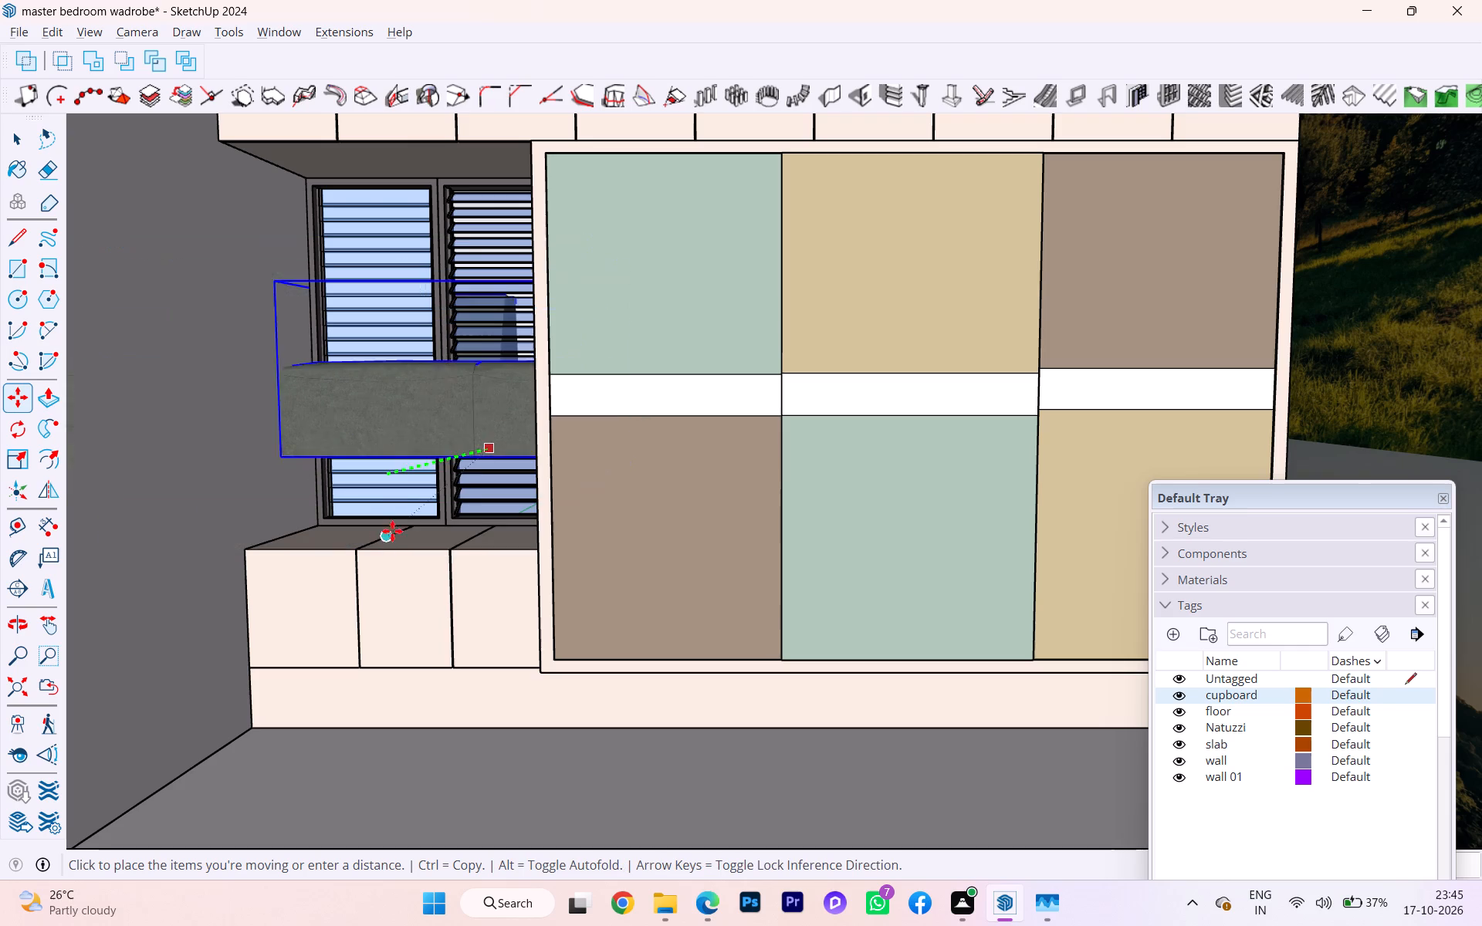
left_click(331, 545)
Move the sofa down onto the low cabinets, aligning its front bottom edge with their top front edge.
scroll(364, 527, "down", 1)
middle_click_drag(365, 529, 557, 568)
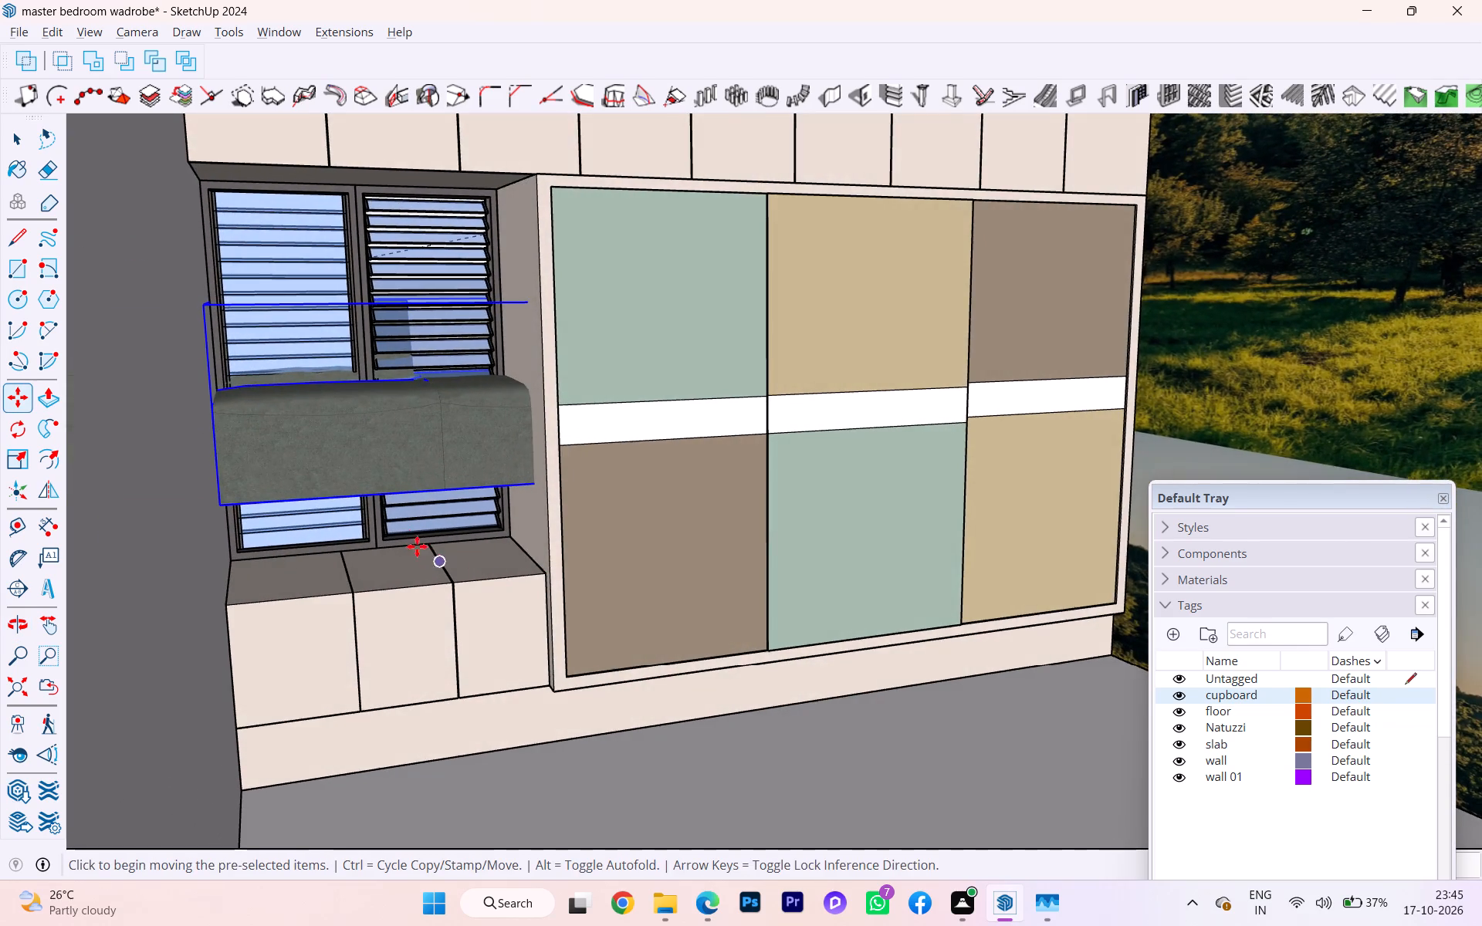
scroll(403, 536, "up", 3)
scroll(362, 489, "up", 5)
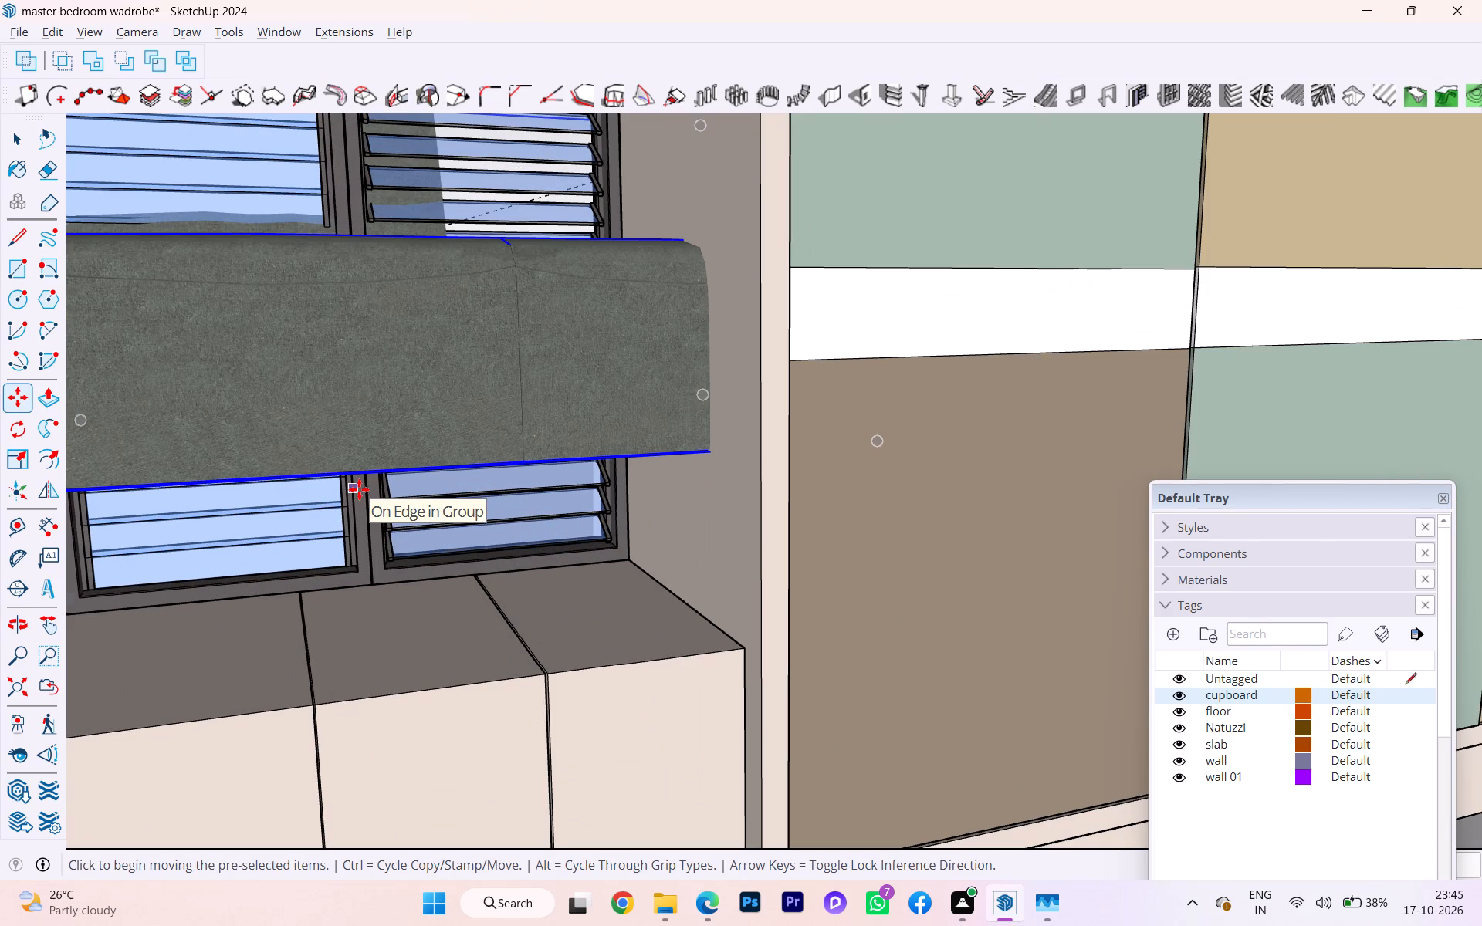
left_click(366, 468)
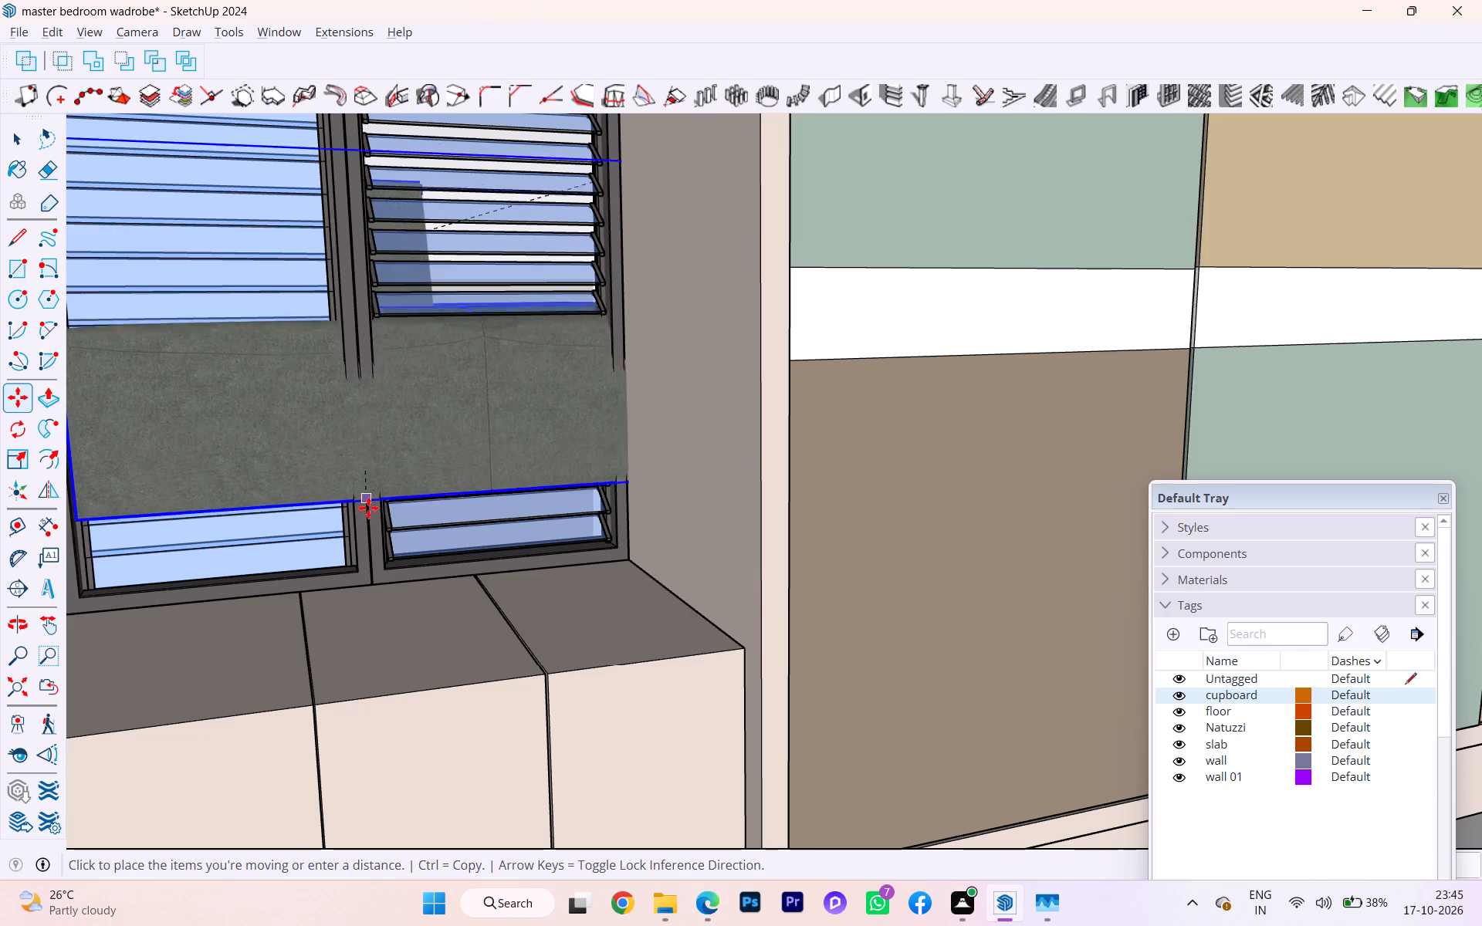
left_click(399, 700)
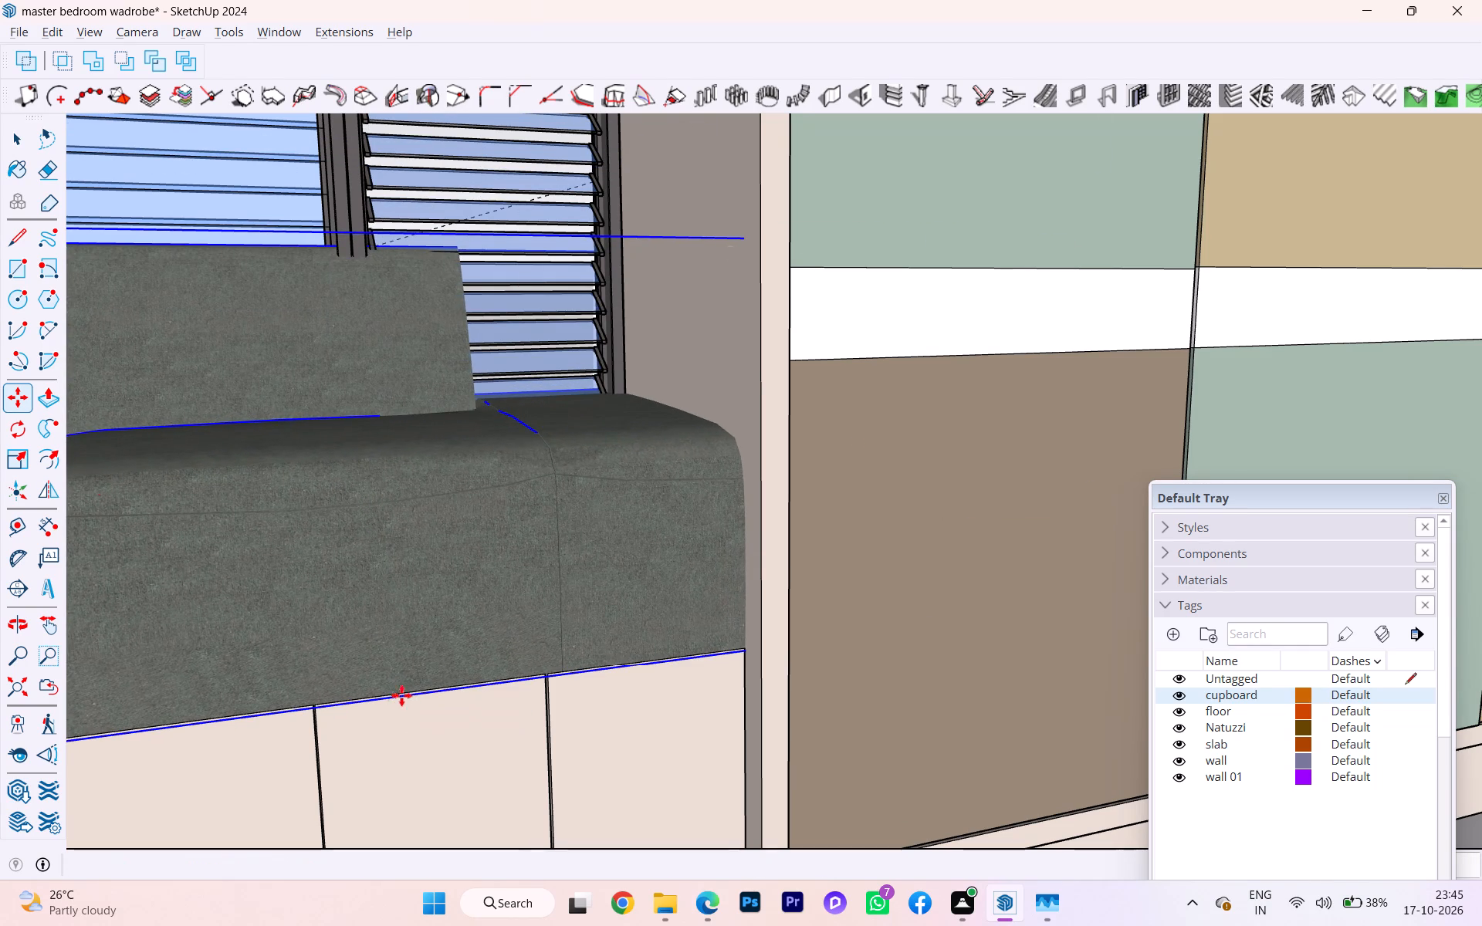
Scale the sofa's depth from its back face so that it no longer projects through the exterior window wall.
scroll(503, 595, "down", 1)
middle_click_drag(503, 595, 404, 746)
scroll(425, 694, "down", 1)
scroll(391, 569, "down", 2)
scroll(392, 569, "up", 1)
scroll(393, 569, "down", 1)
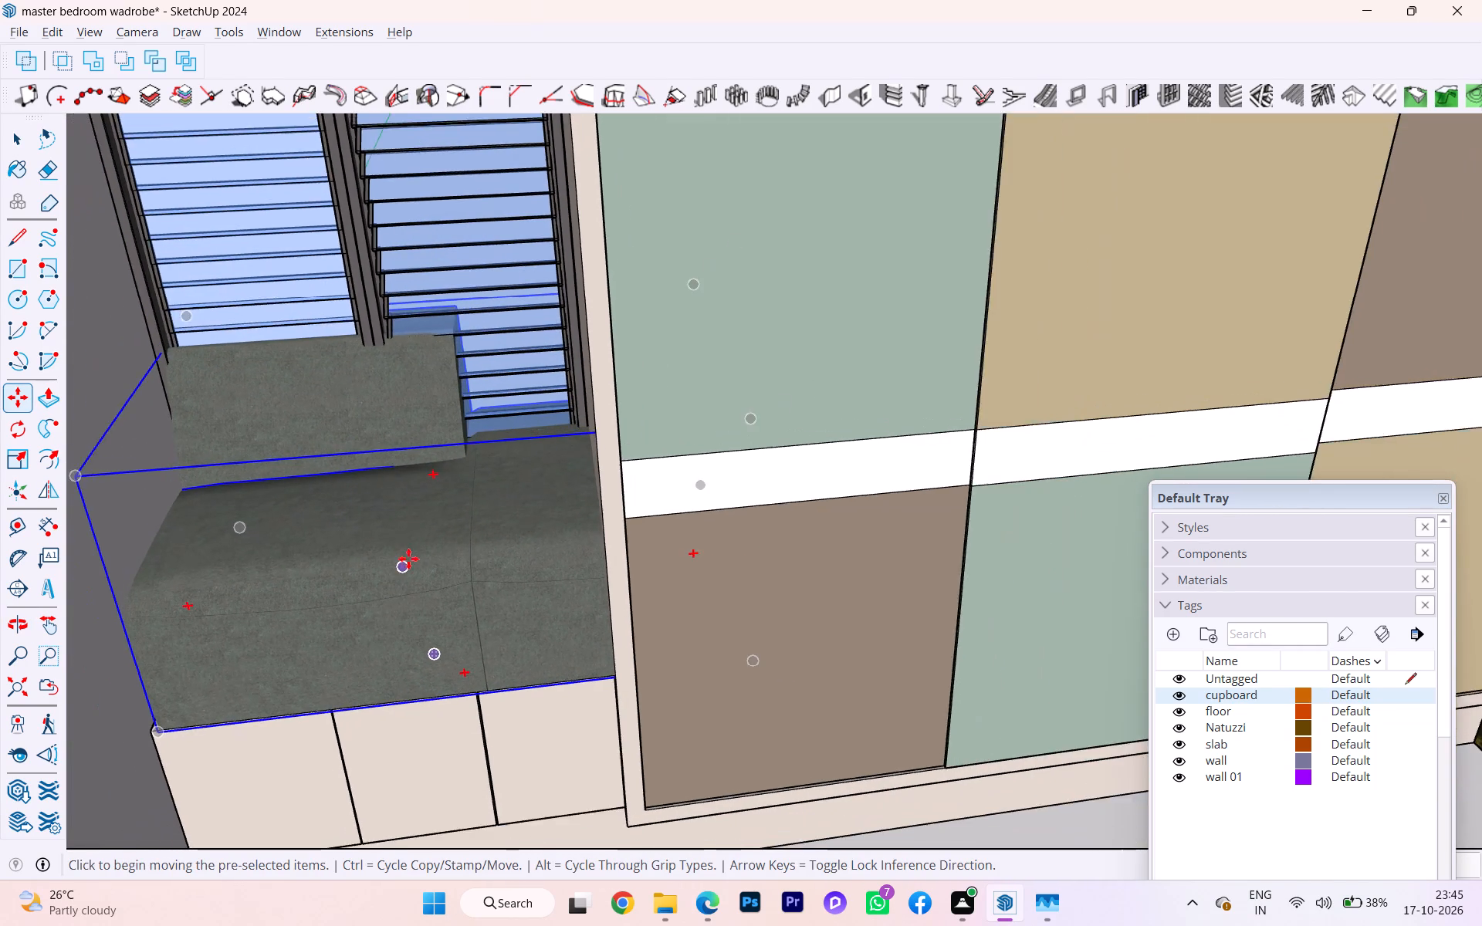
scroll(408, 559, "down", 1)
scroll(418, 552, "up", 1)
scroll(418, 552, "down", 15)
scroll(472, 535, "up", 1)
scroll(472, 535, "down", 3)
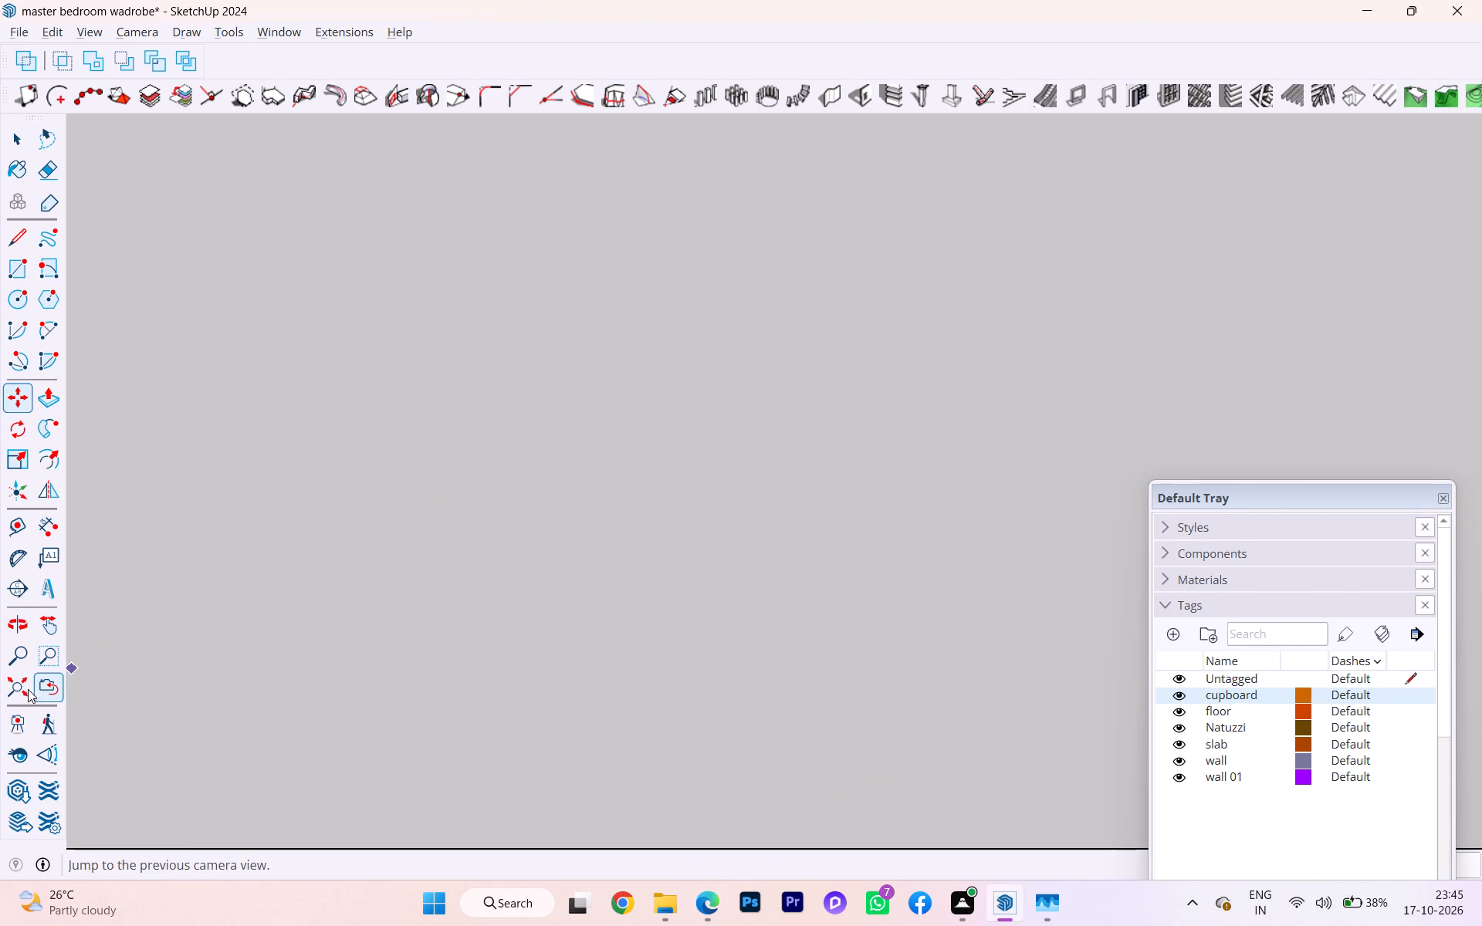
left_click(17, 684)
scroll(571, 561, "down", 1)
scroll(573, 561, "up", 1)
scroll(573, 561, "down", 1)
middle_click_drag(573, 561, 1217, 543)
scroll(723, 546, "down", 1)
middle_click_drag(699, 544, 1071, 519)
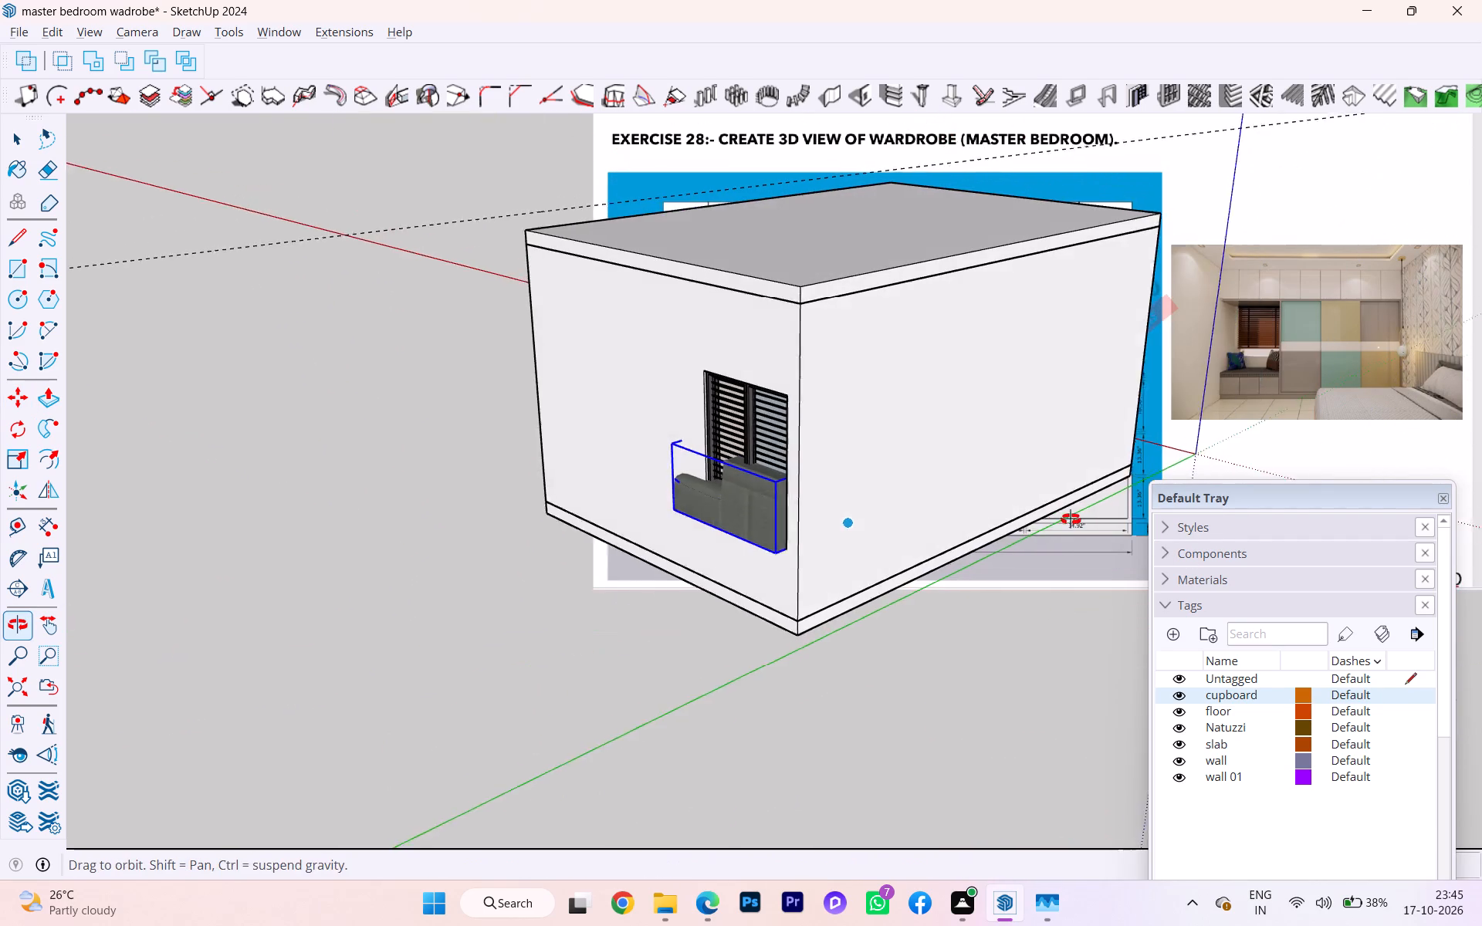
middle_click_drag(1071, 519, 1090, 519)
scroll(736, 503, "up", 1)
scroll(735, 503, "down", 1)
scroll(735, 502, "up", 3)
scroll(786, 505, "down", 1)
scroll(787, 505, "up", 7)
scroll(833, 496, "down", 1)
scroll(833, 496, "up", 1)
key("space")
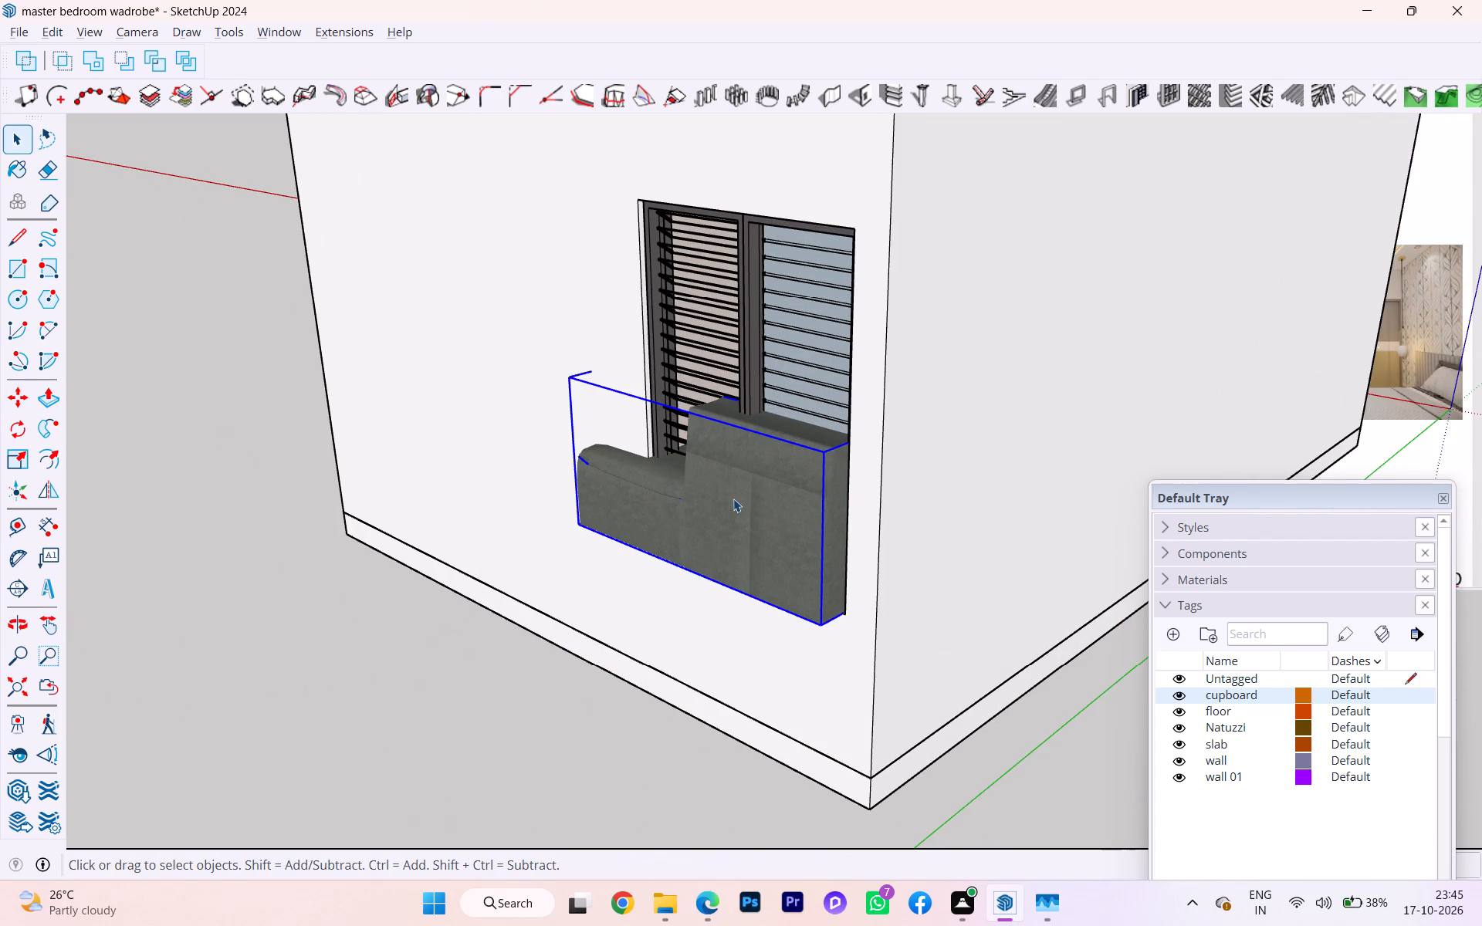
key("s")
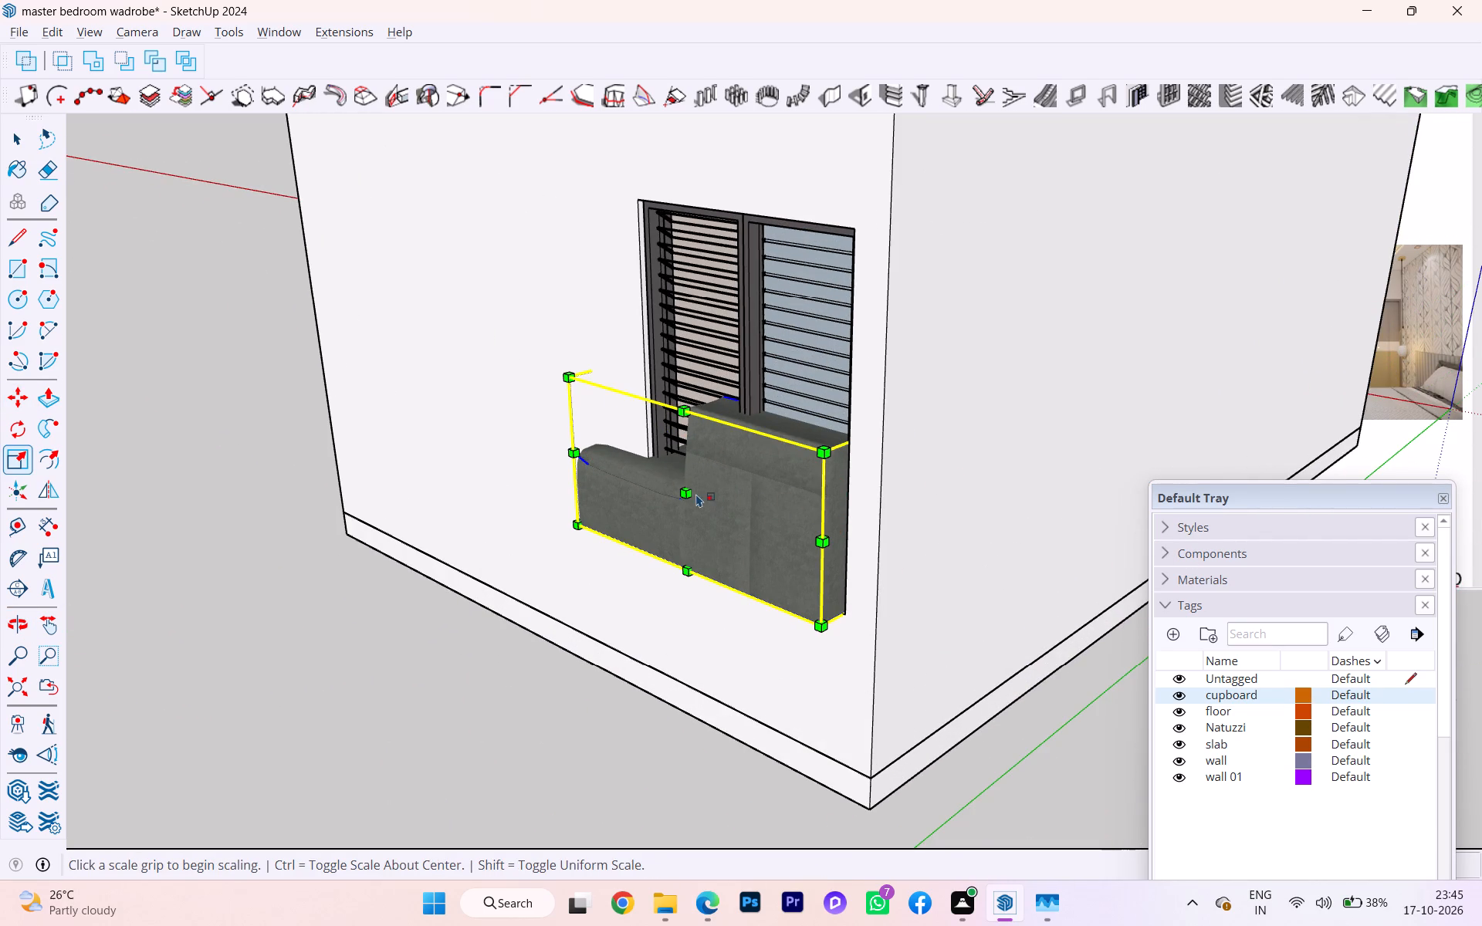
left_click(685, 495)
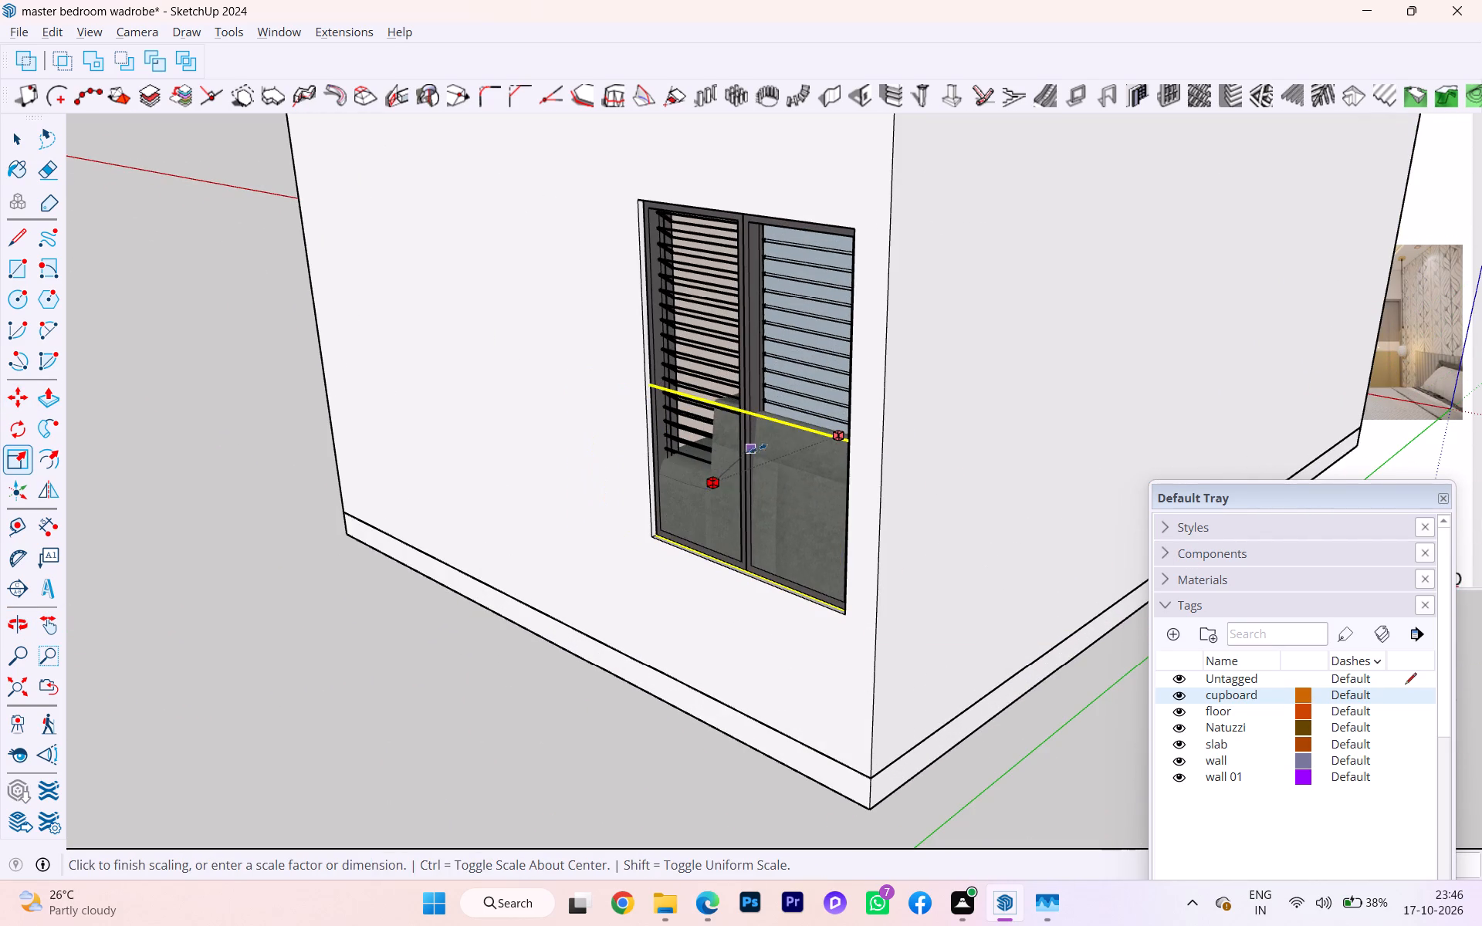
left_click(777, 432)
key("space")
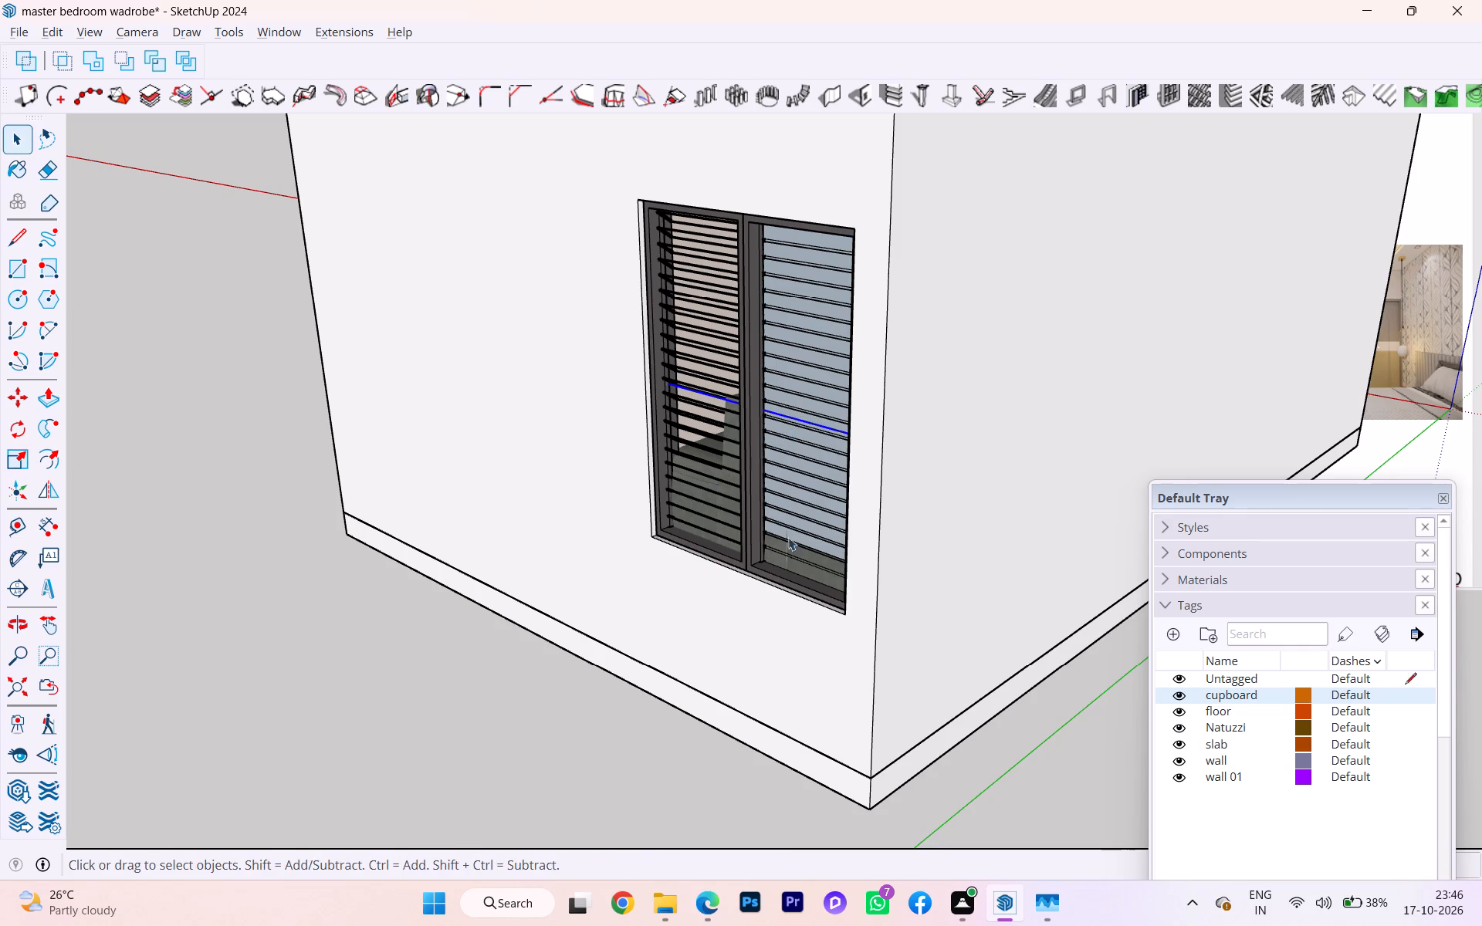
left_click(586, 654)
Scale the sofa down in height from its top, flattening it into a low seat cushion on the cabinets.
middle_click_drag(853, 613, 0, 504)
middle_click_drag(596, 479, 42, 481)
scroll(596, 479, "down", 1)
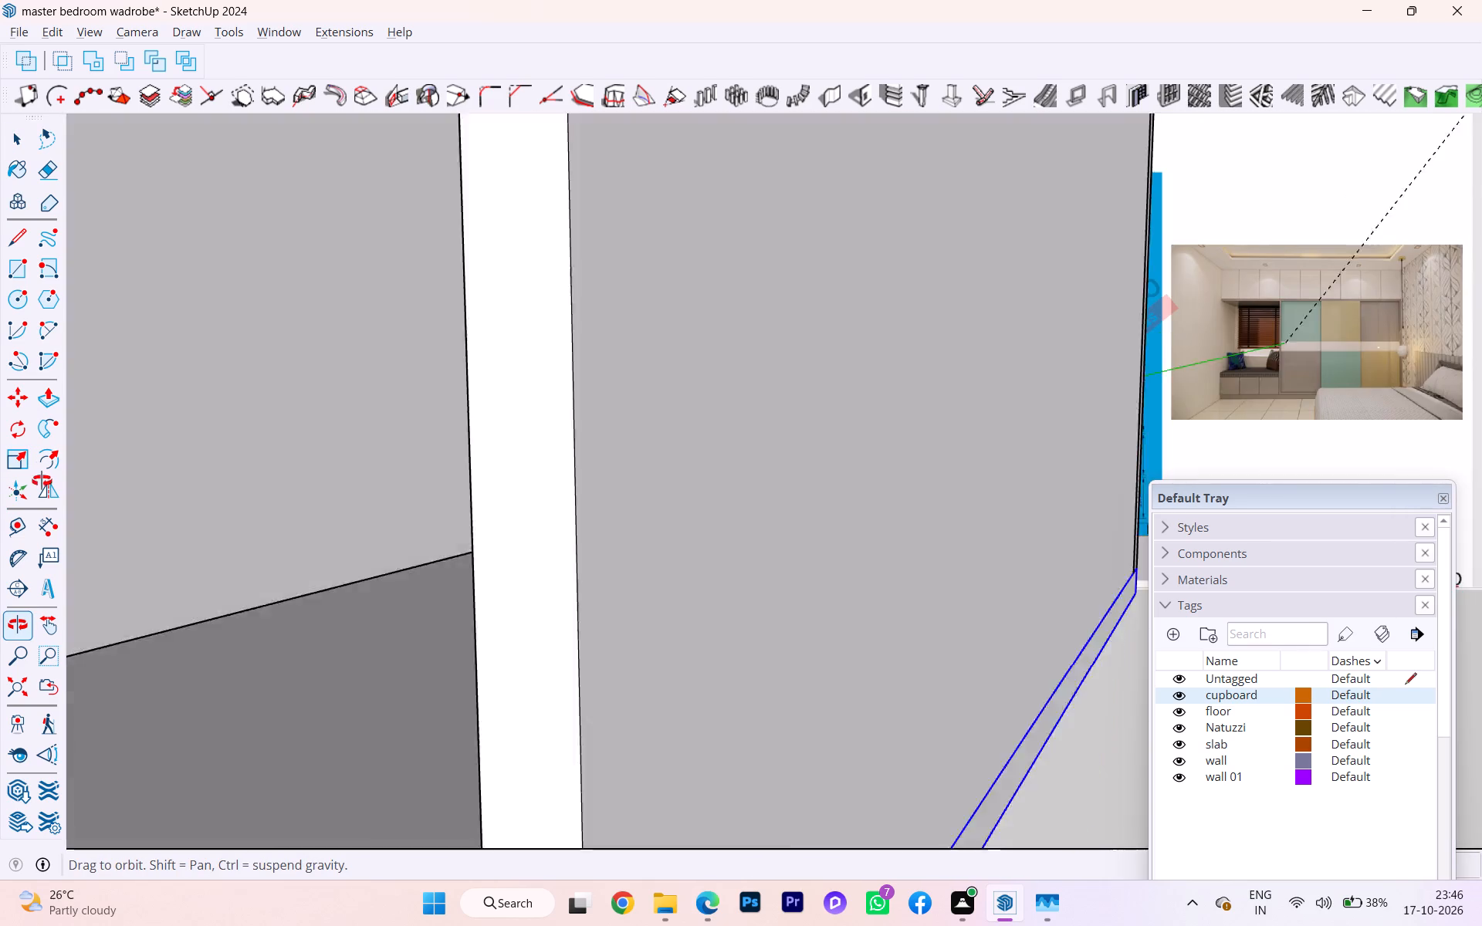
middle_click_drag(42, 481, 349, 476)
scroll(446, 448, "up", 1)
scroll(447, 448, "down", 1)
scroll(447, 448, "up", 2)
middle_click_drag(604, 385, 604, 469)
scroll(604, 391, "down", 1)
scroll(604, 468, "up", 1)
left_click(583, 401)
scroll(582, 393, "up", 2)
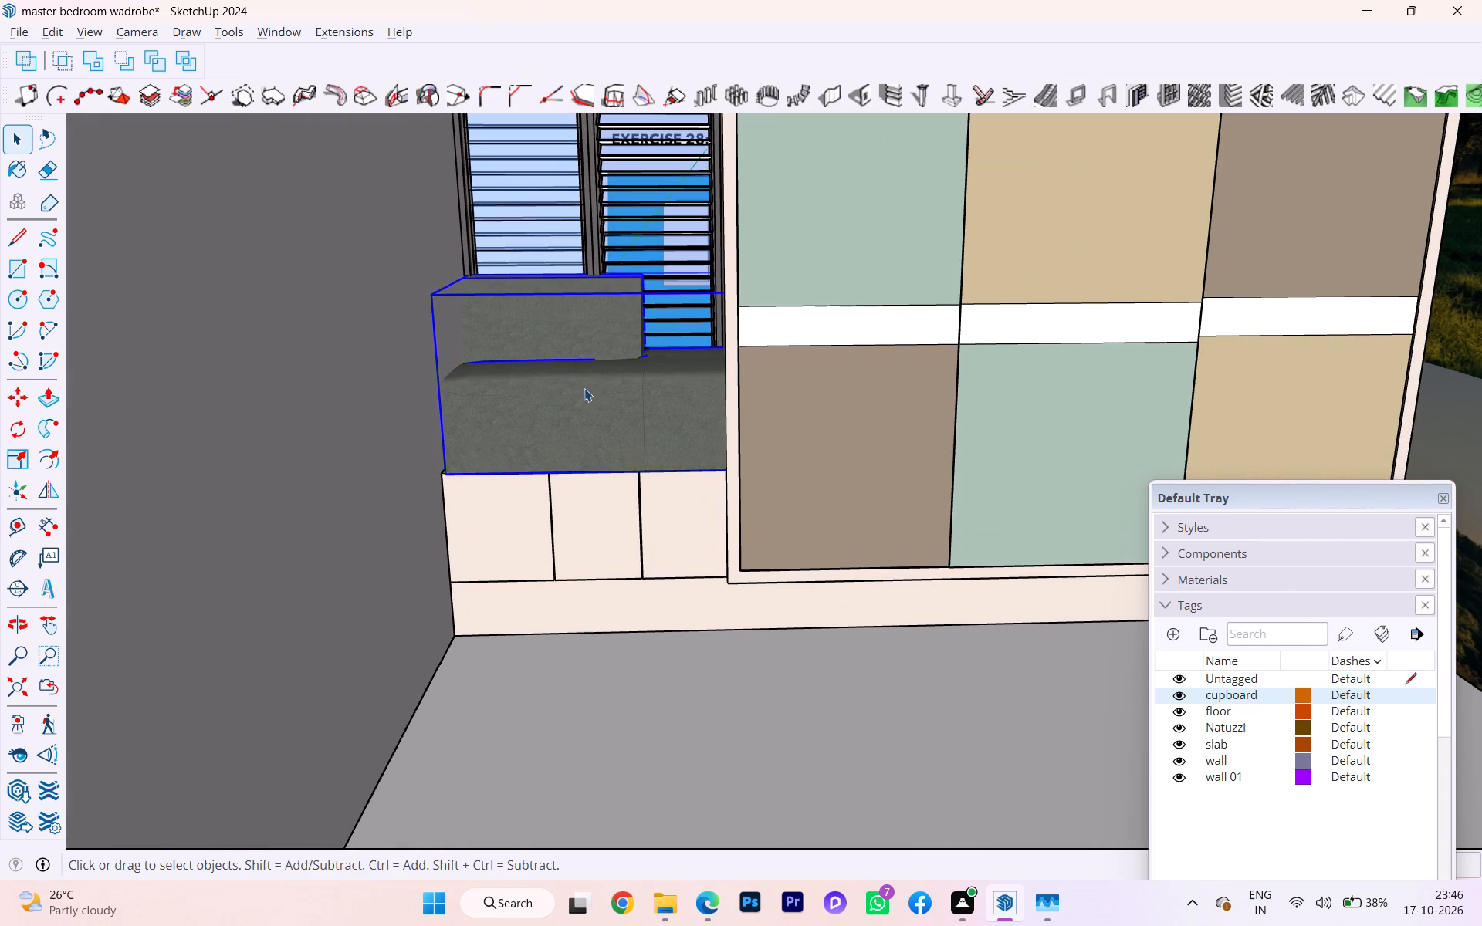
key("s")
scroll(603, 300, "up", 2)
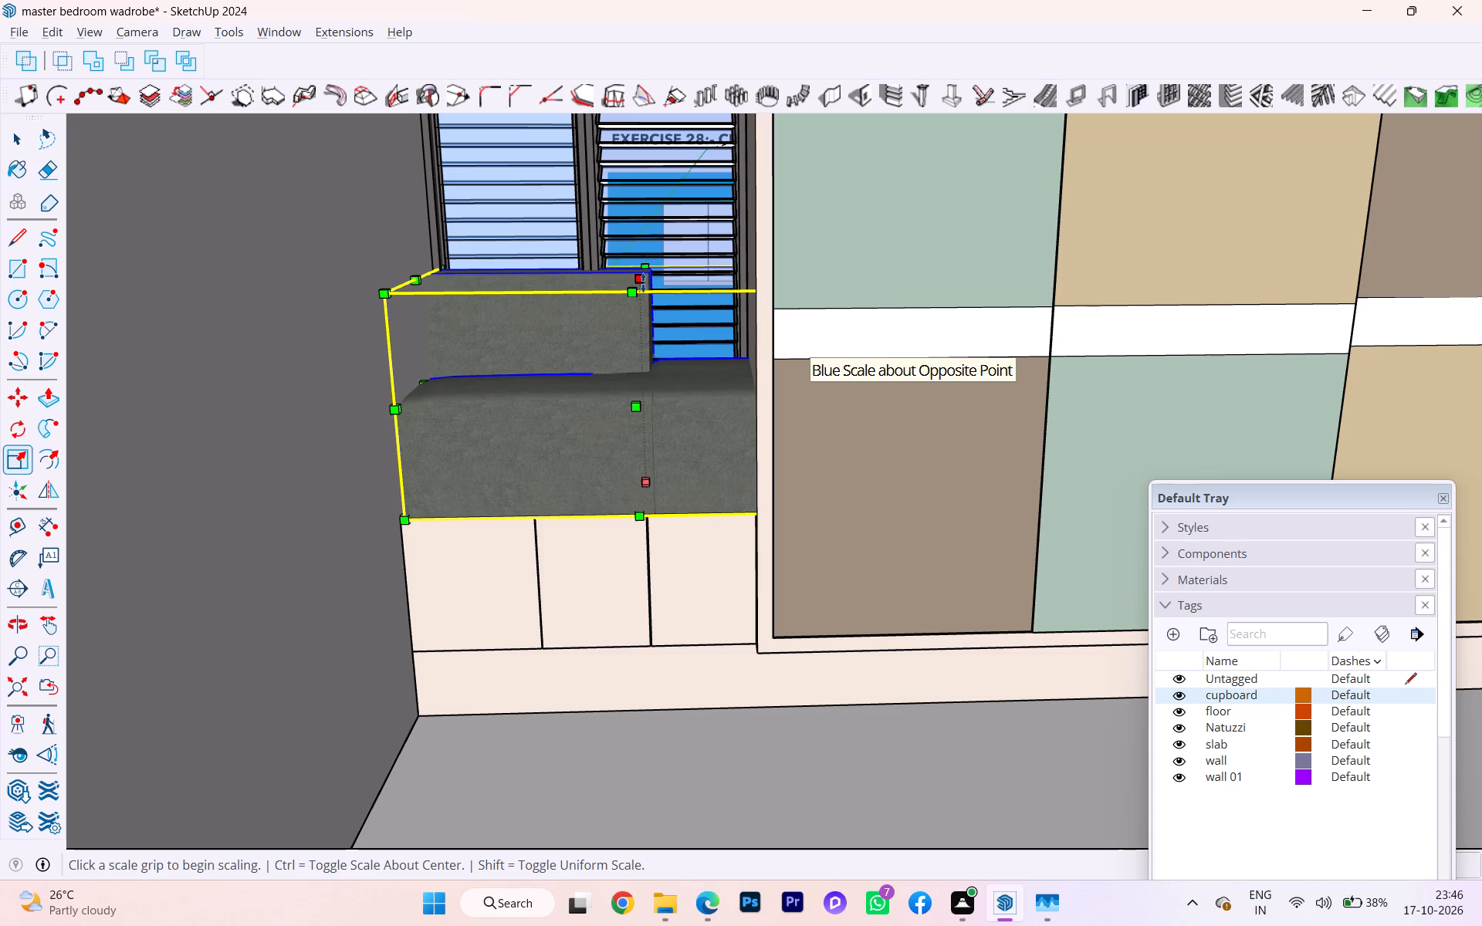
left_click_drag(643, 282, 661, 390)
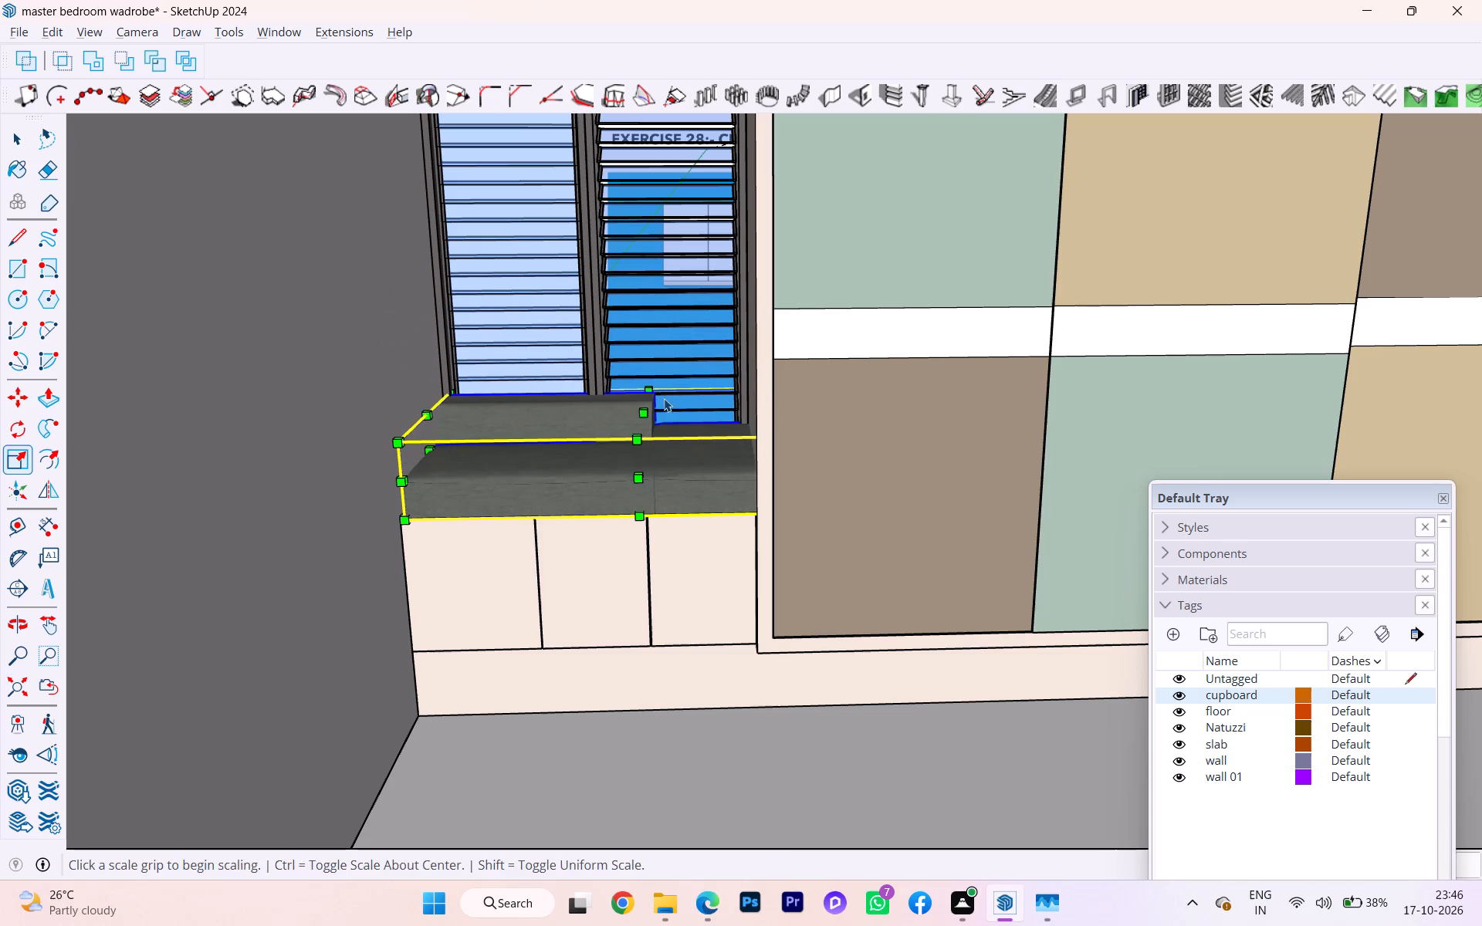
key("space")
left_click(489, 671)
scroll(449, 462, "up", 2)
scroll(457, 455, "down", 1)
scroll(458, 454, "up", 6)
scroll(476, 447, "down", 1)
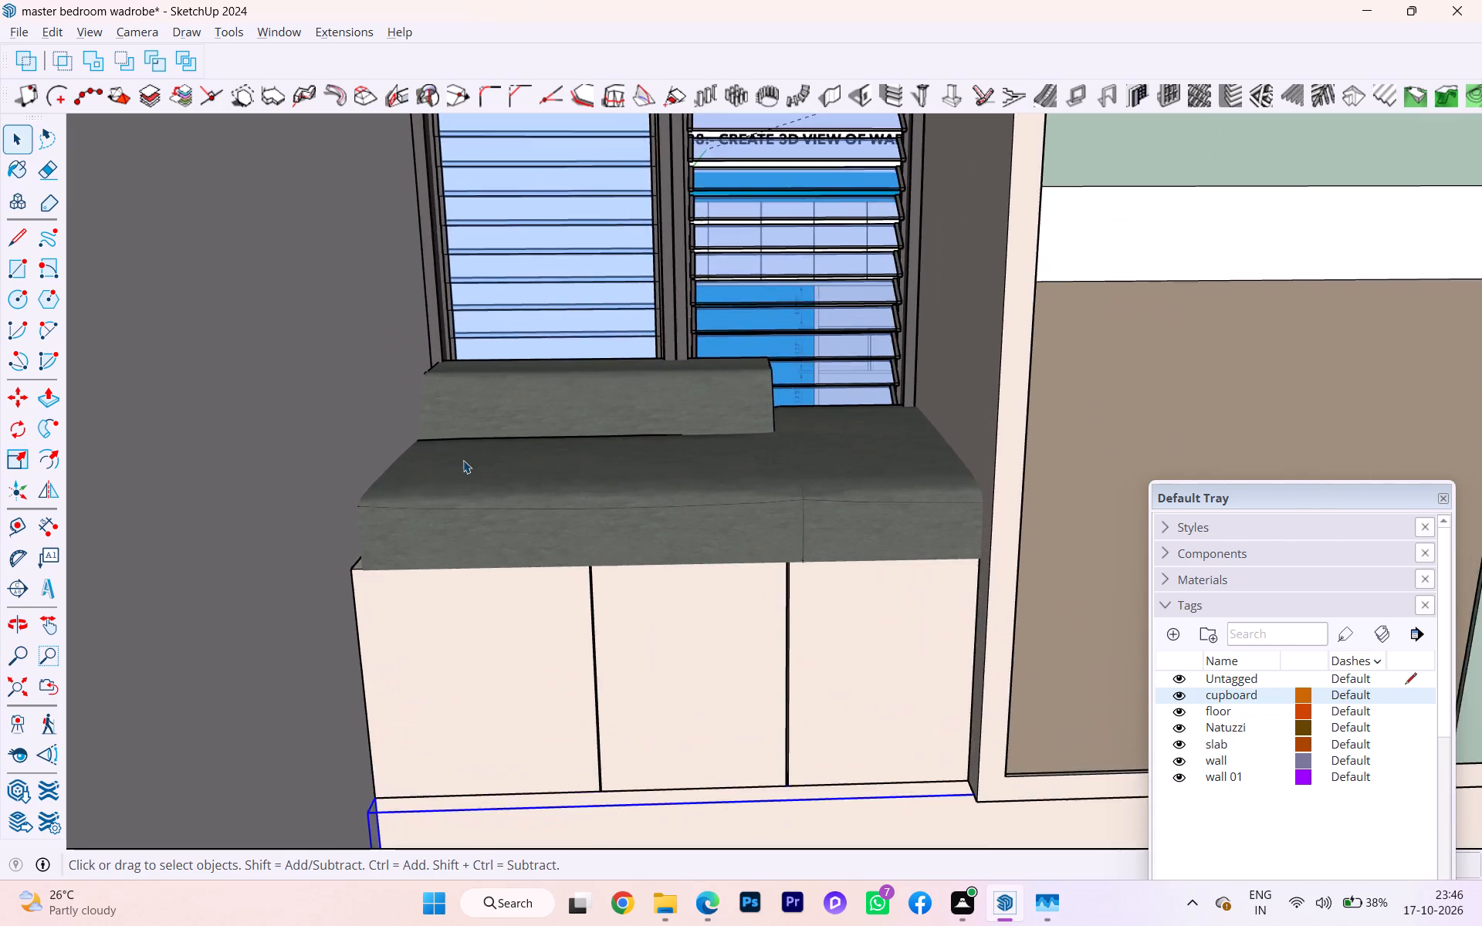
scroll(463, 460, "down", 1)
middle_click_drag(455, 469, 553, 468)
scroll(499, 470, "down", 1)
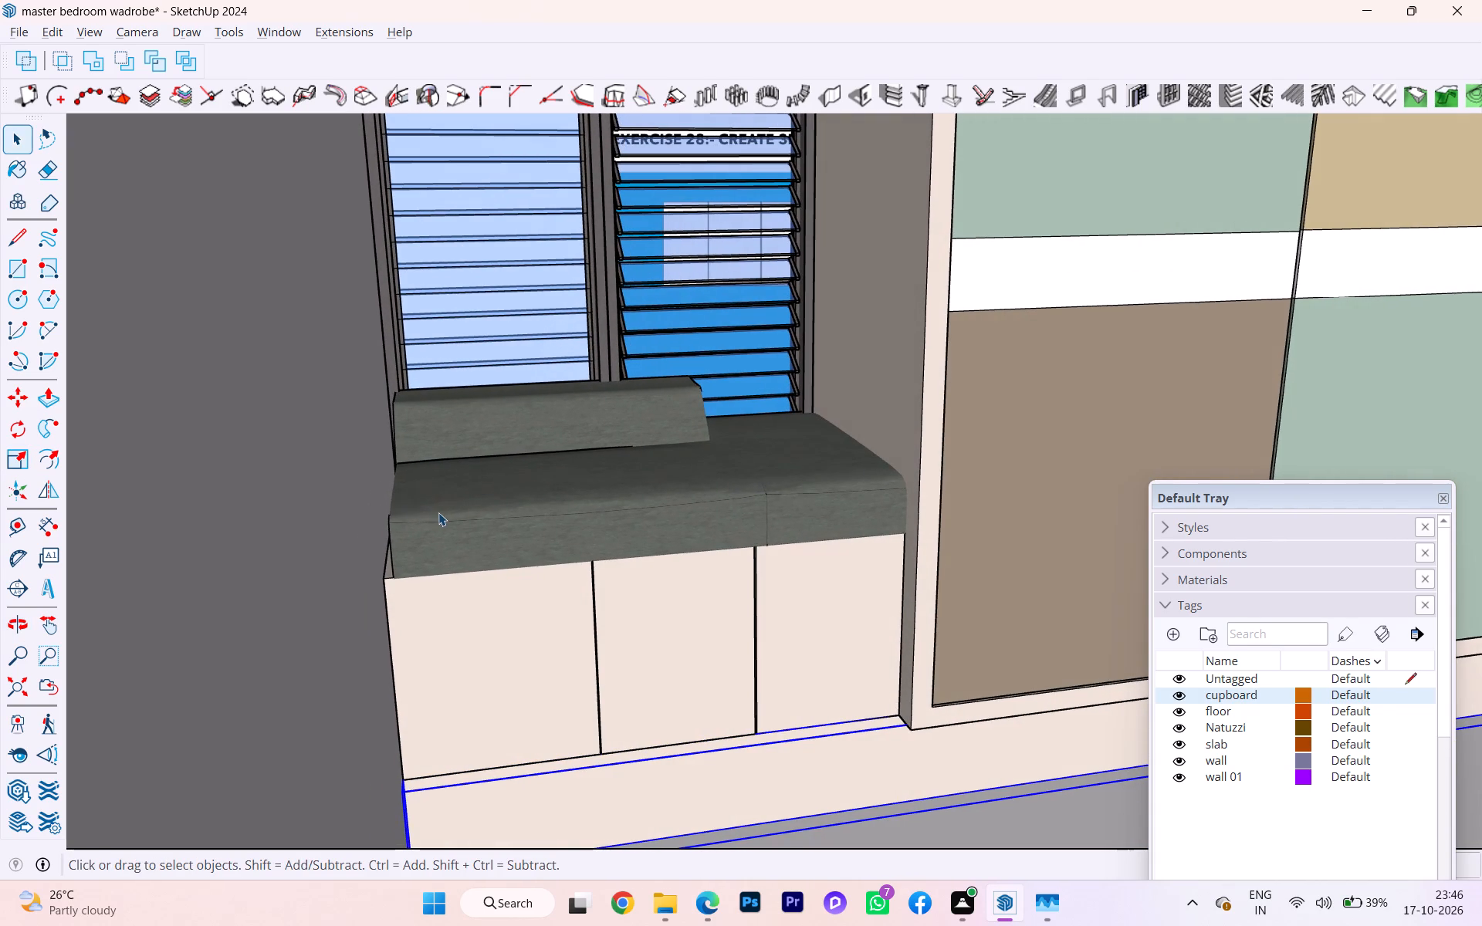
Scale the sofa's length outward at its wall-side end so it lines up with the outer edge of the low cabinets.
left_click(439, 512)
key("s")
scroll(423, 491, "up", 4)
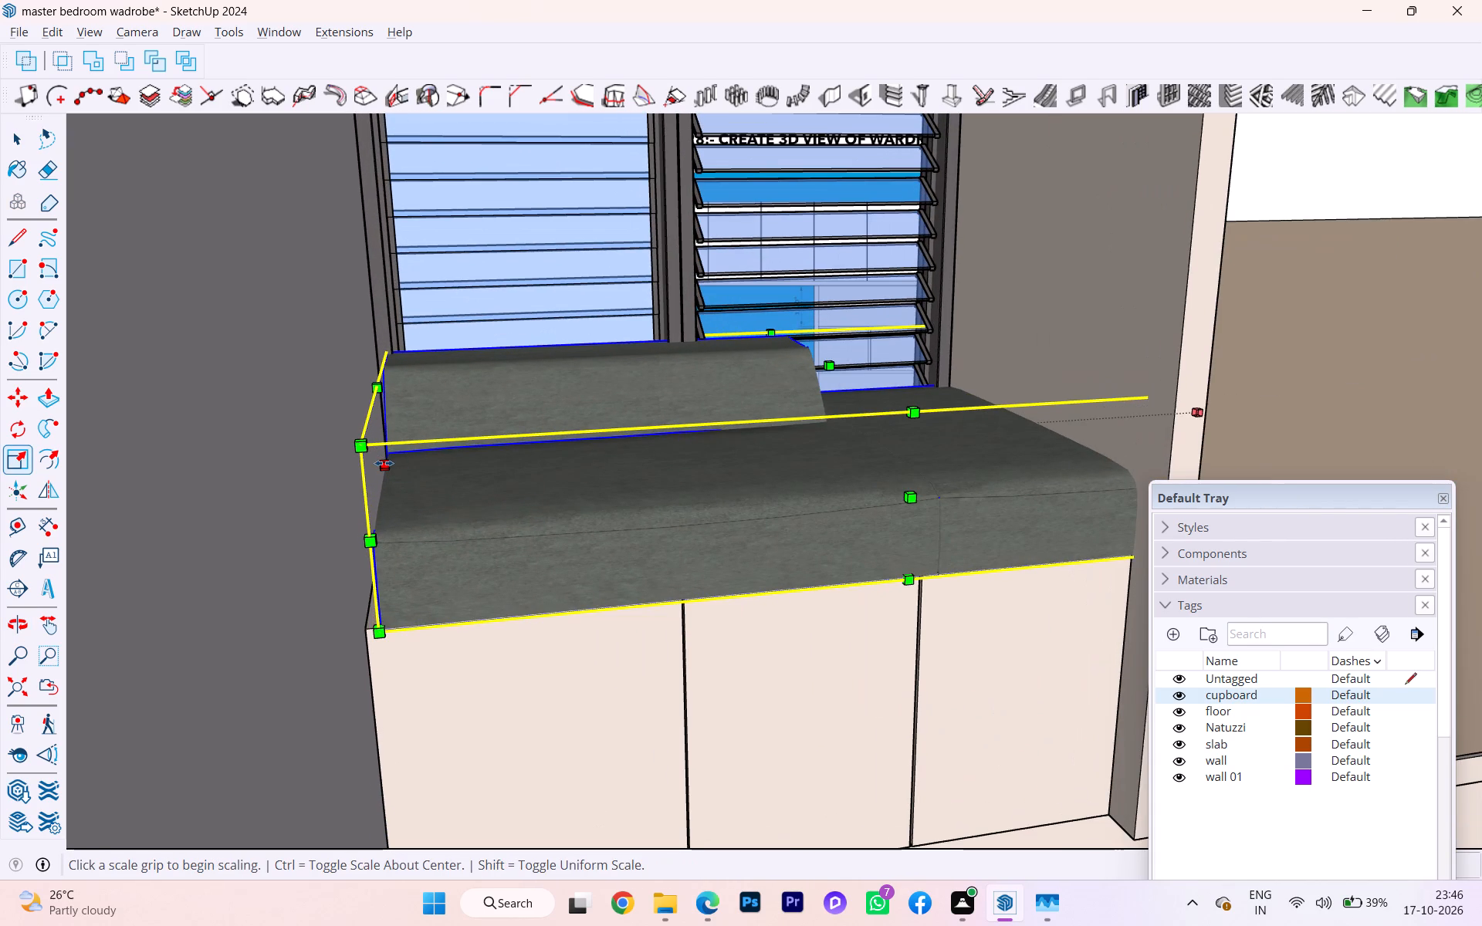
left_click(384, 463)
left_click(330, 469)
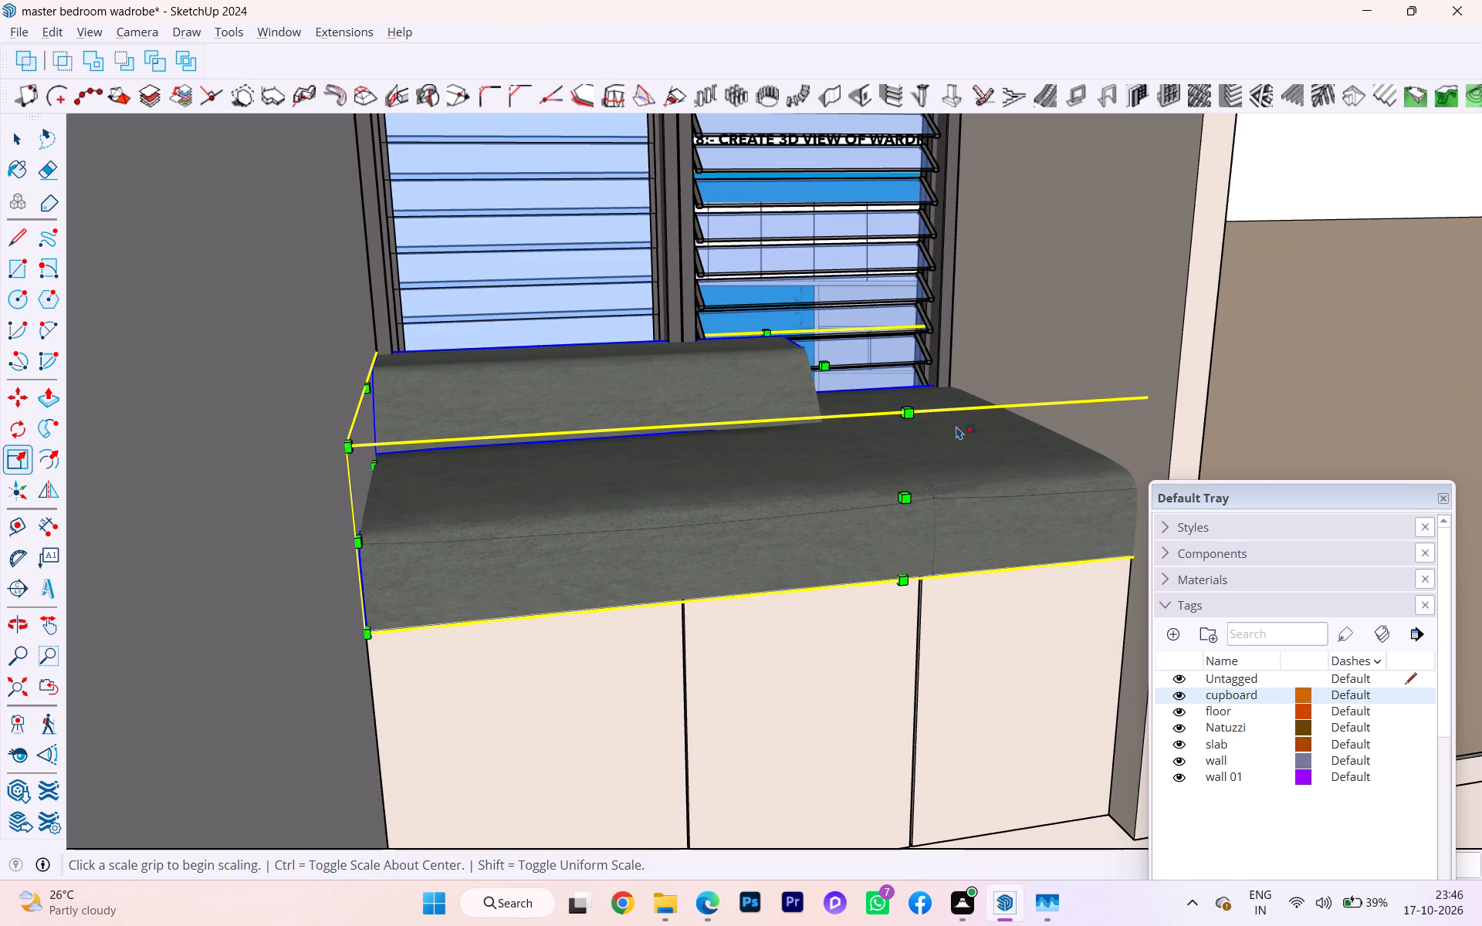
Show back edges and scale the sofa's length inward from its wardrobe-side end so it stops at the end of the low cabinets.
scroll(916, 428, "down", 1)
middle_click_drag(906, 429, 761, 487)
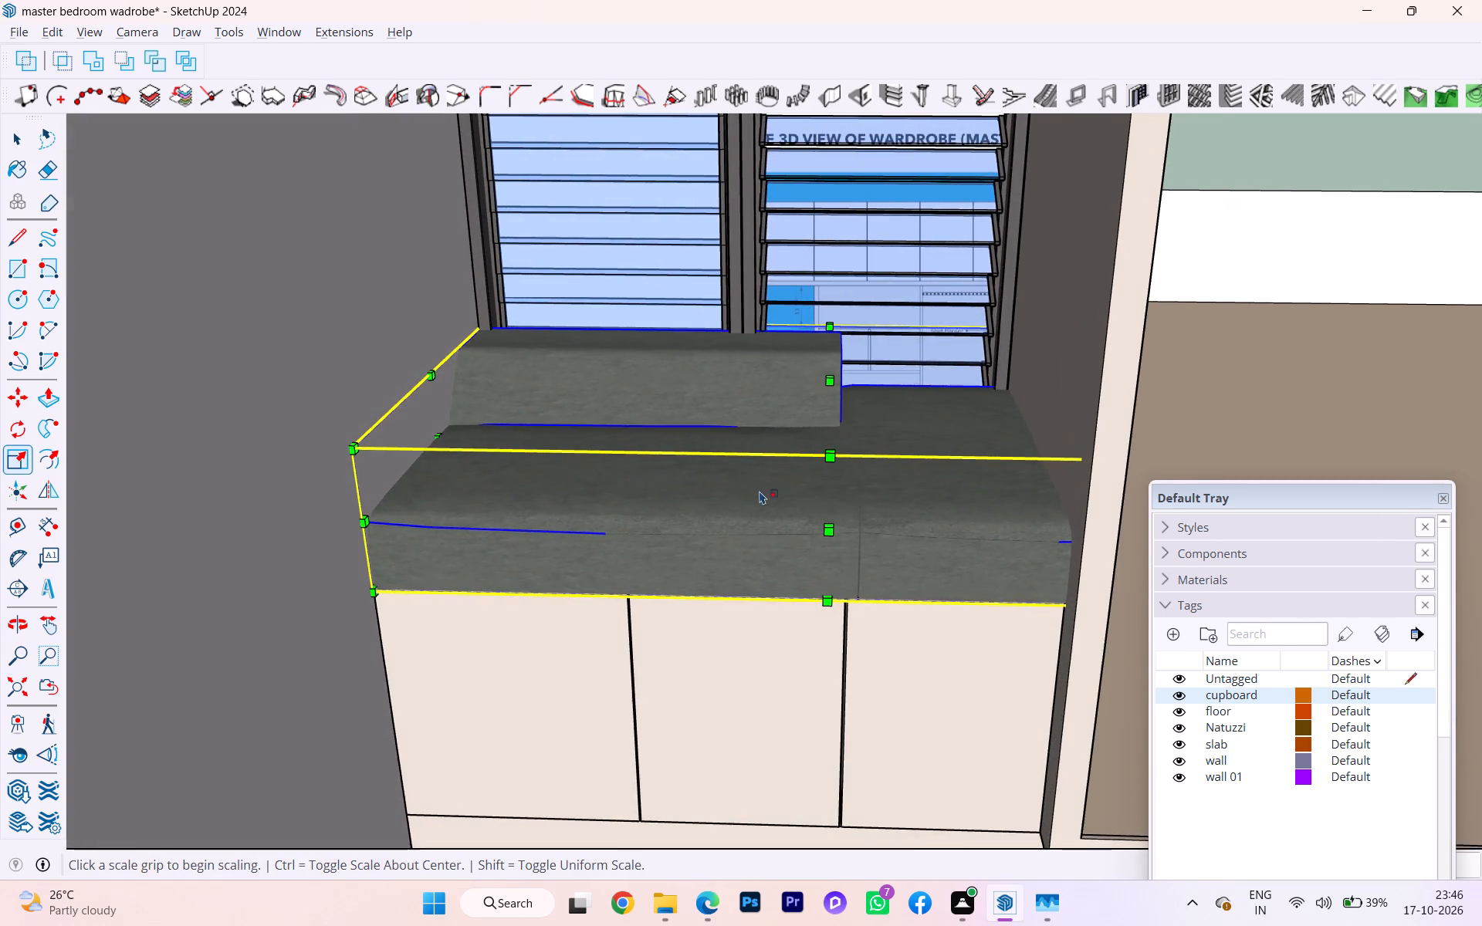
scroll(673, 456, "down", 3)
key("k")
scroll(1013, 455, "up", 4)
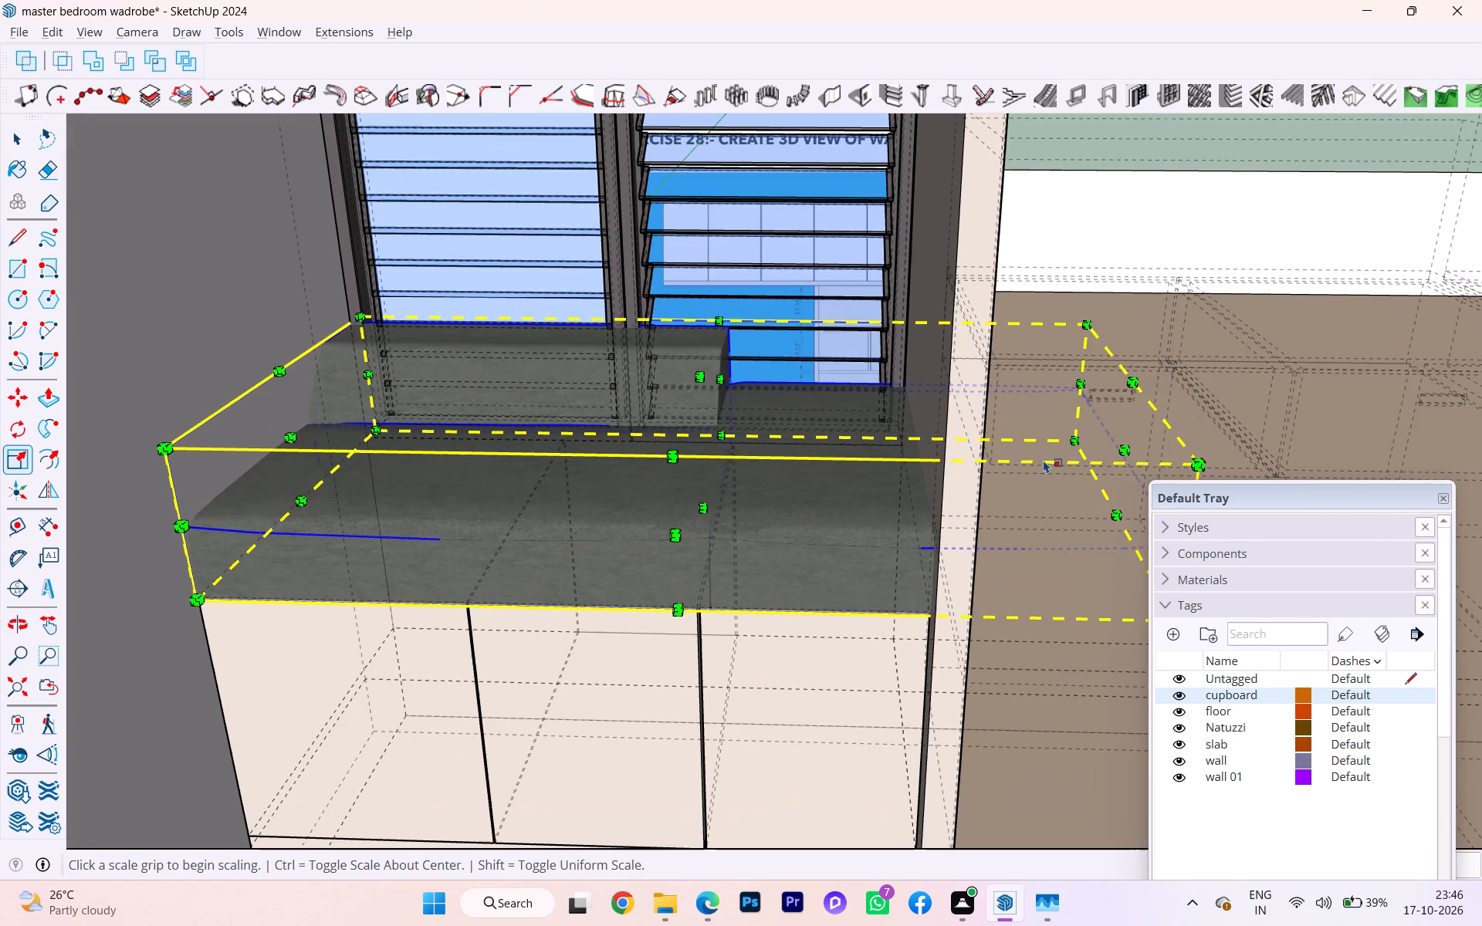
scroll(1033, 479, "down", 1)
middle_click_drag(1021, 484, 1011, 488)
middle_click_drag(1002, 495, 952, 515)
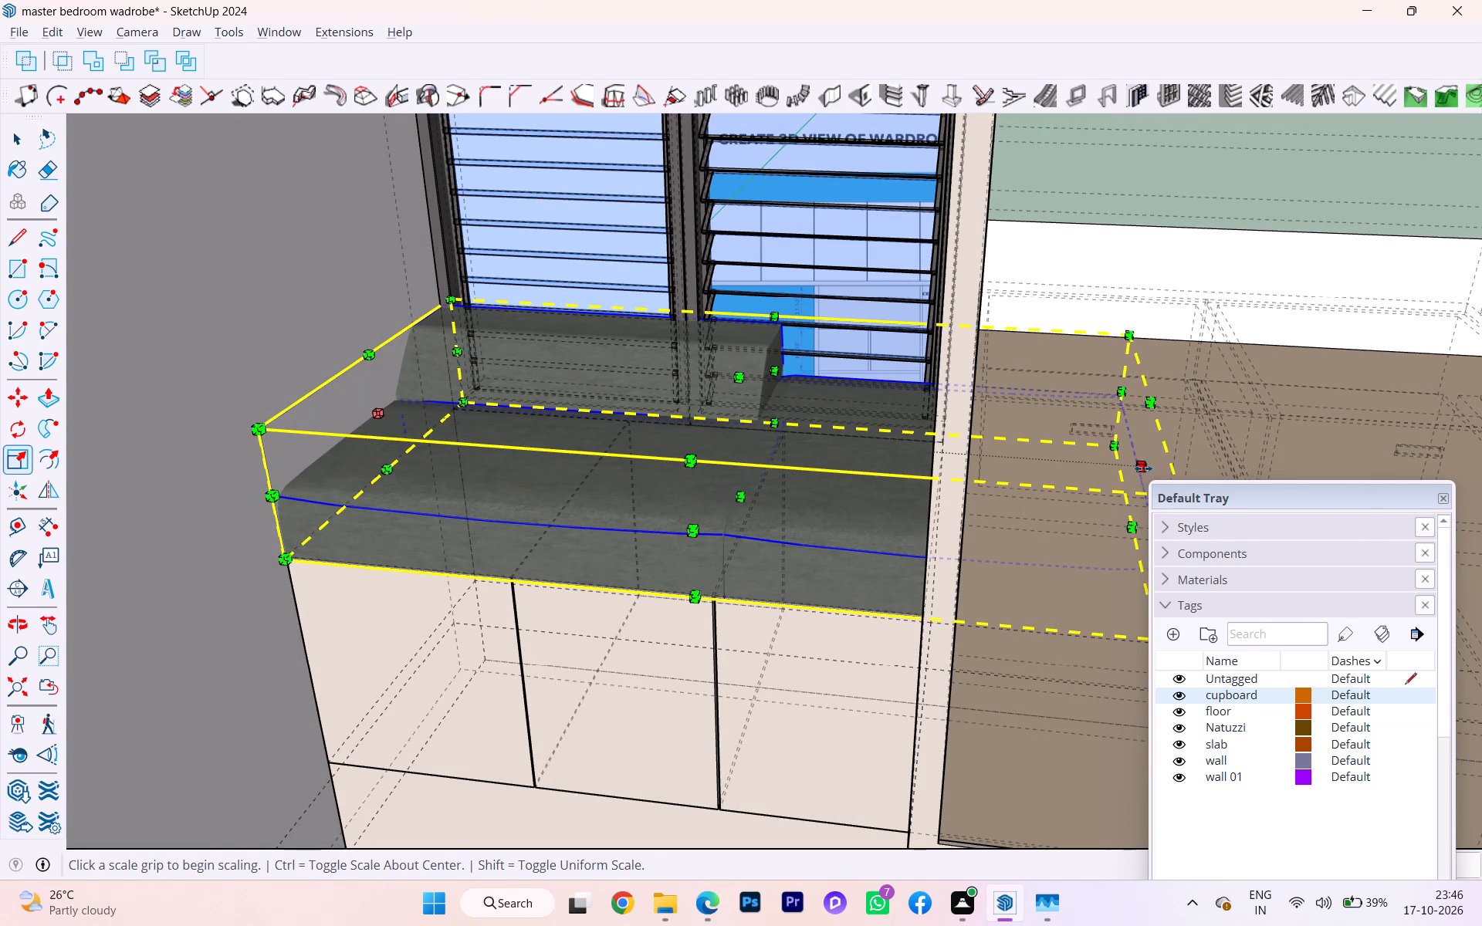
left_click(1142, 468)
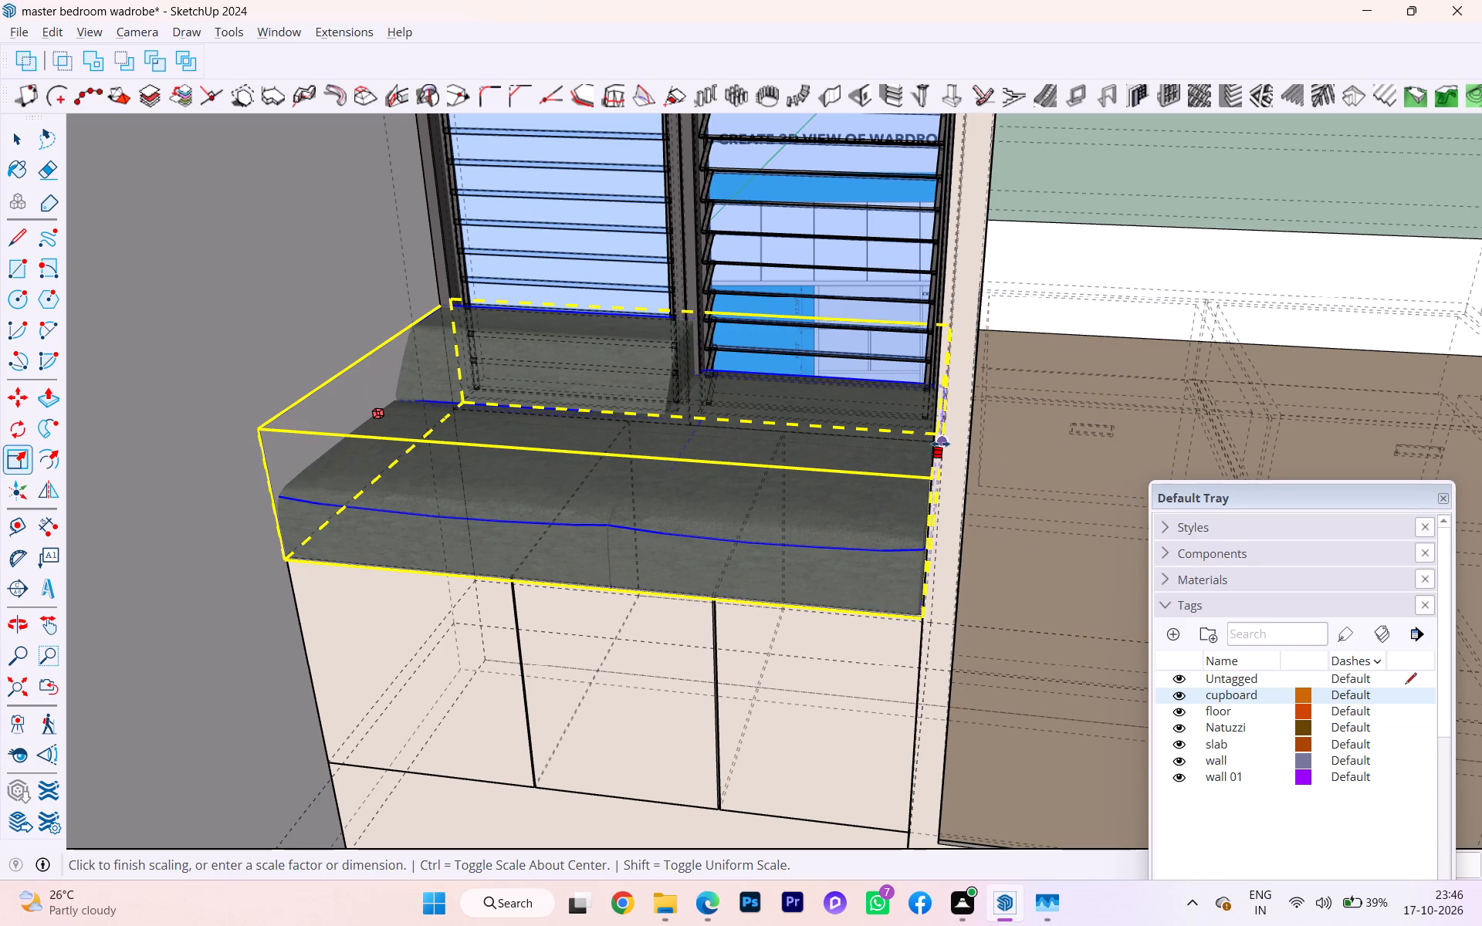
left_click(935, 431)
key("space")
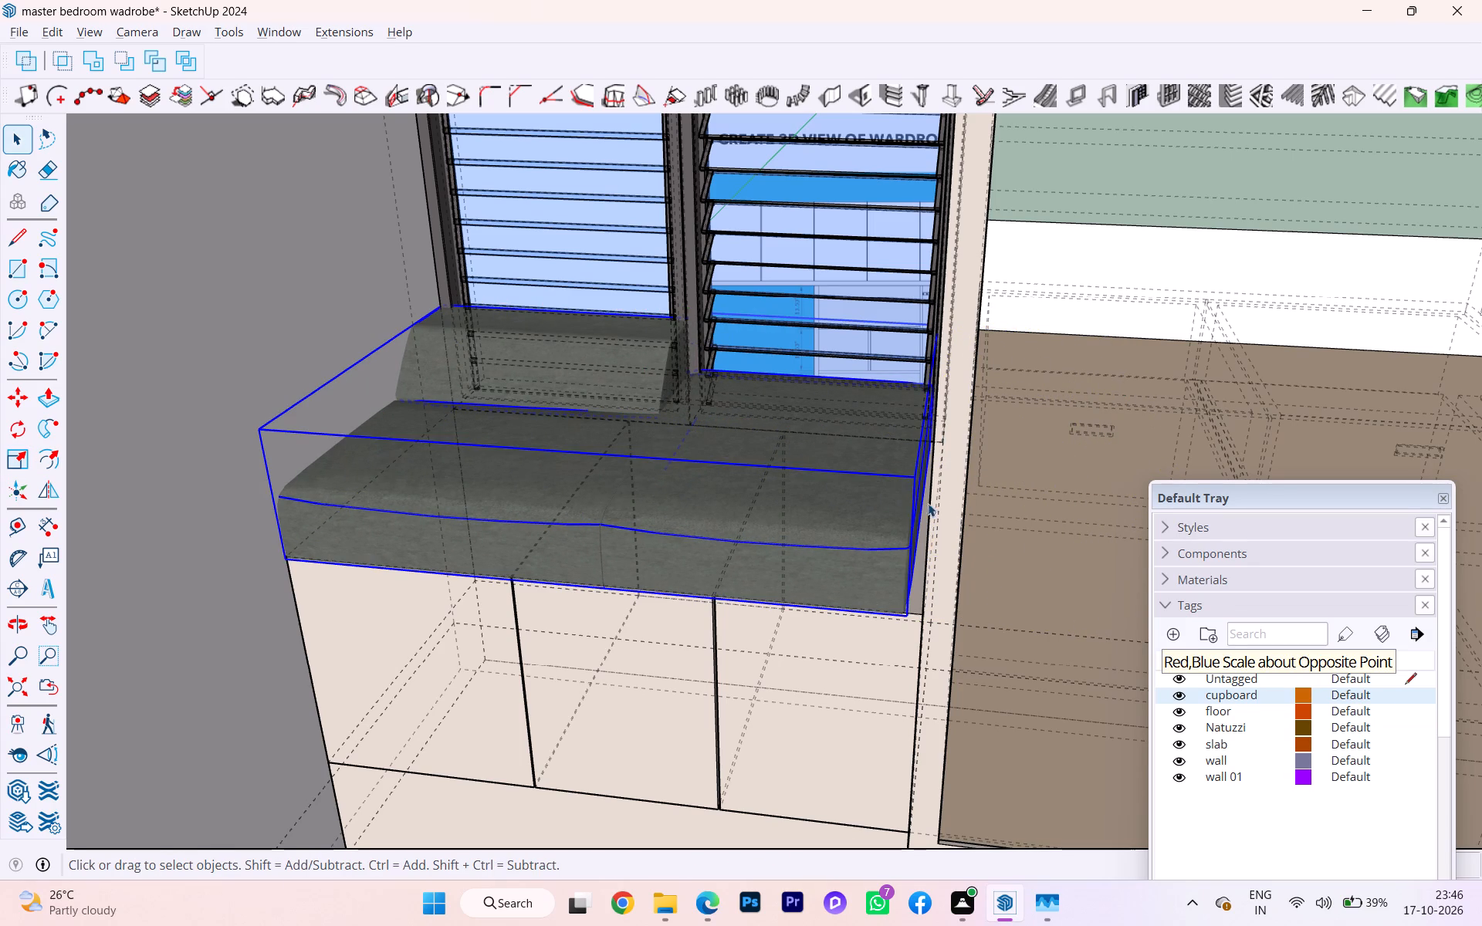
Stretch the sofa's wardrobe-side end slightly along its length to sit flush with the end of the low cabinets.
key("s")
scroll(928, 456, "up", 2)
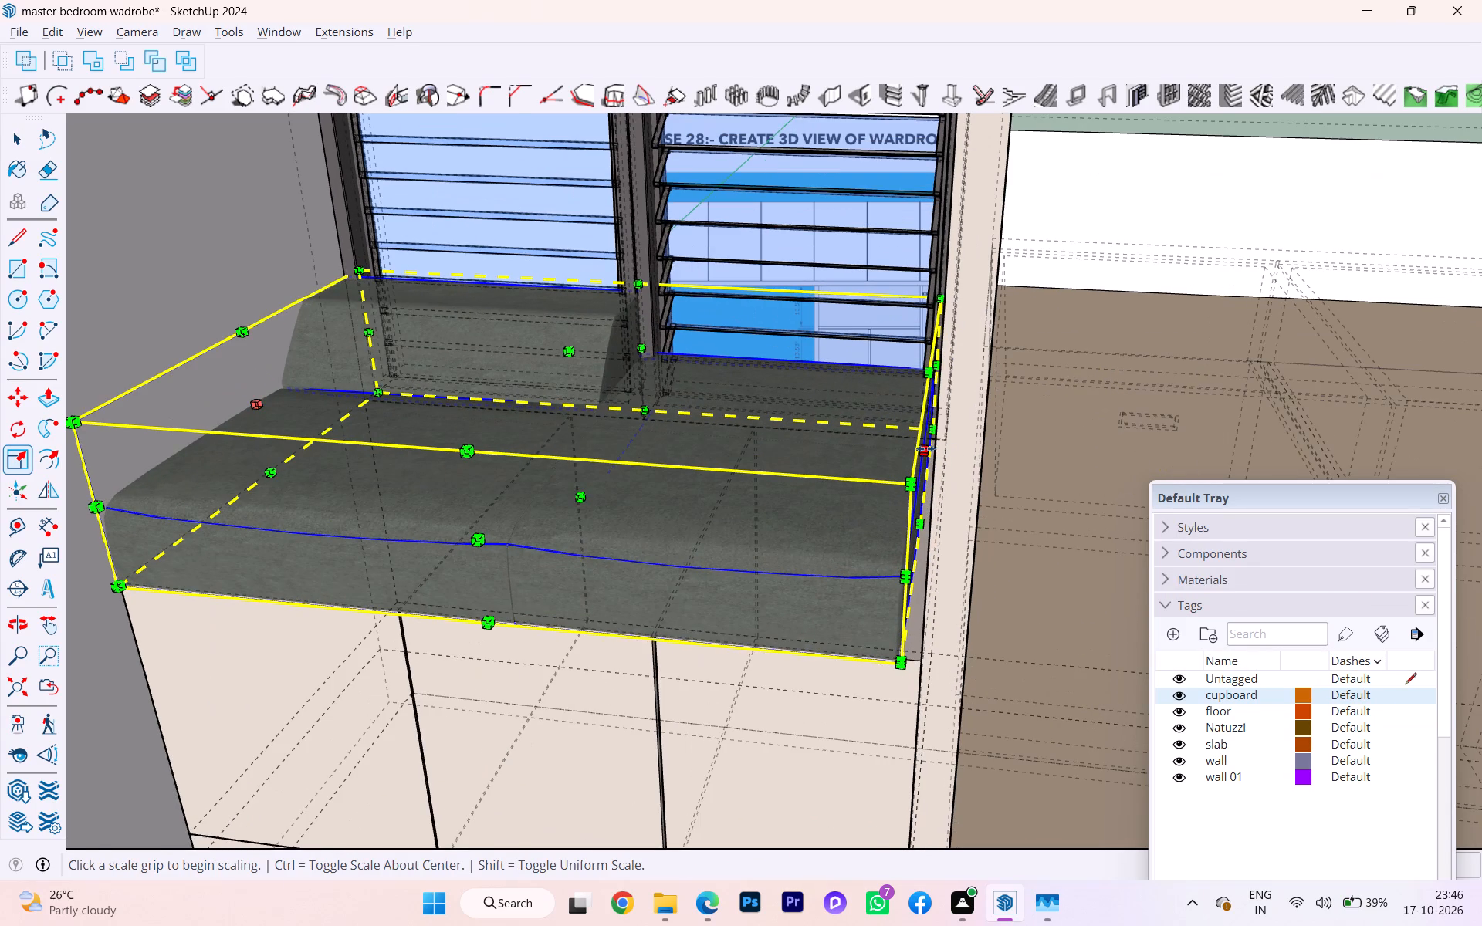
left_click(925, 449)
left_click(939, 442)
key("space")
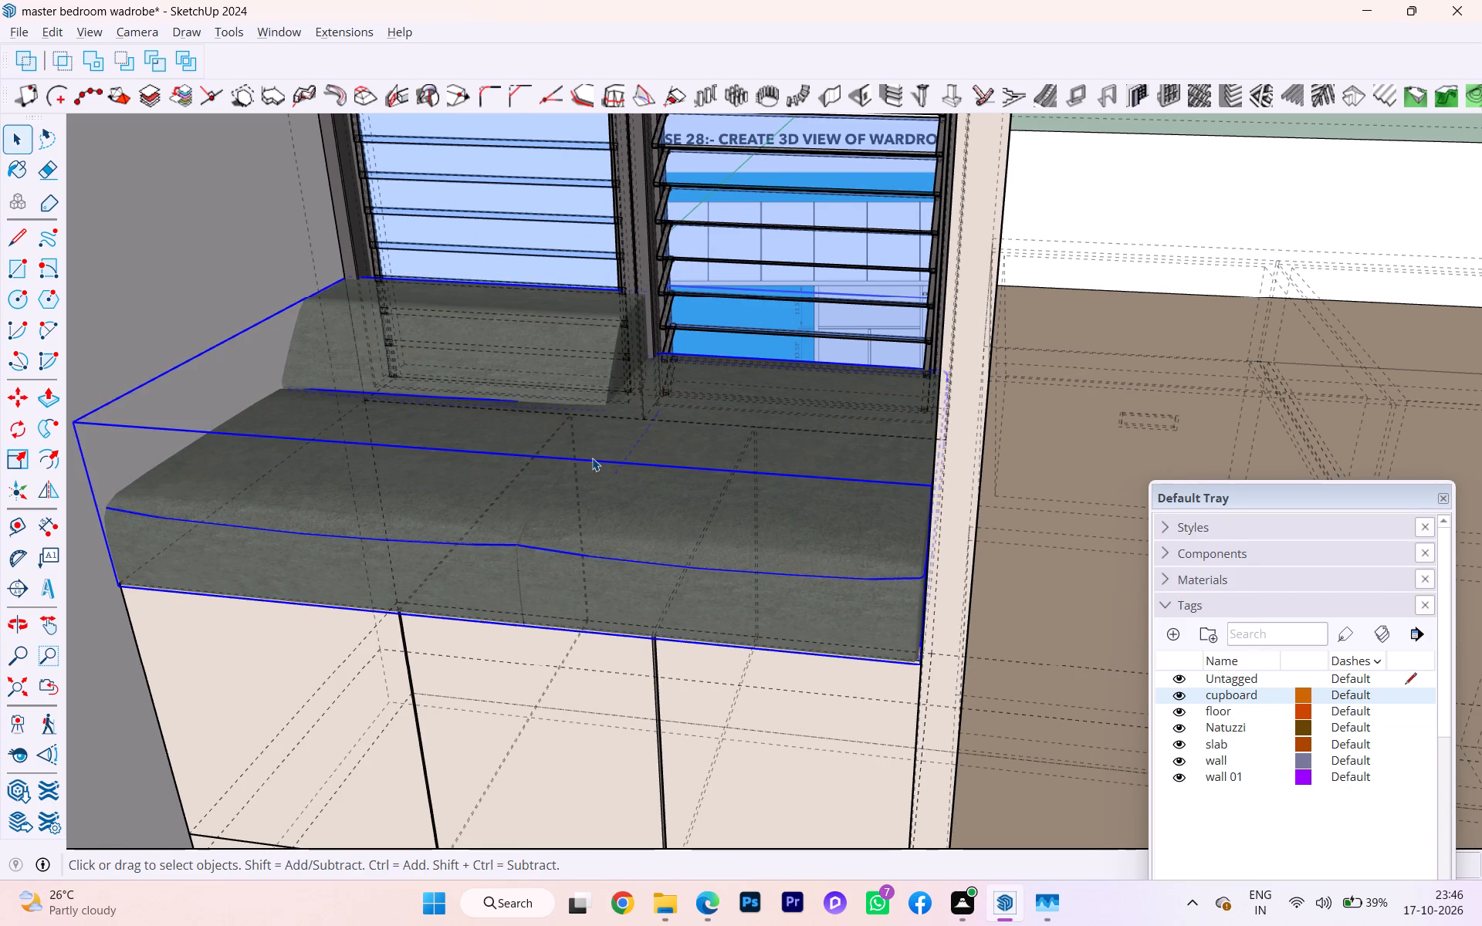
Deselect the sofa and turn off the dashed back-edge display.
scroll(592, 458, "down", 6)
scroll(592, 458, "up", 3)
scroll(592, 458, "down", 5)
scroll(592, 458, "up", 2)
scroll(592, 458, "down", 1)
left_click(358, 802)
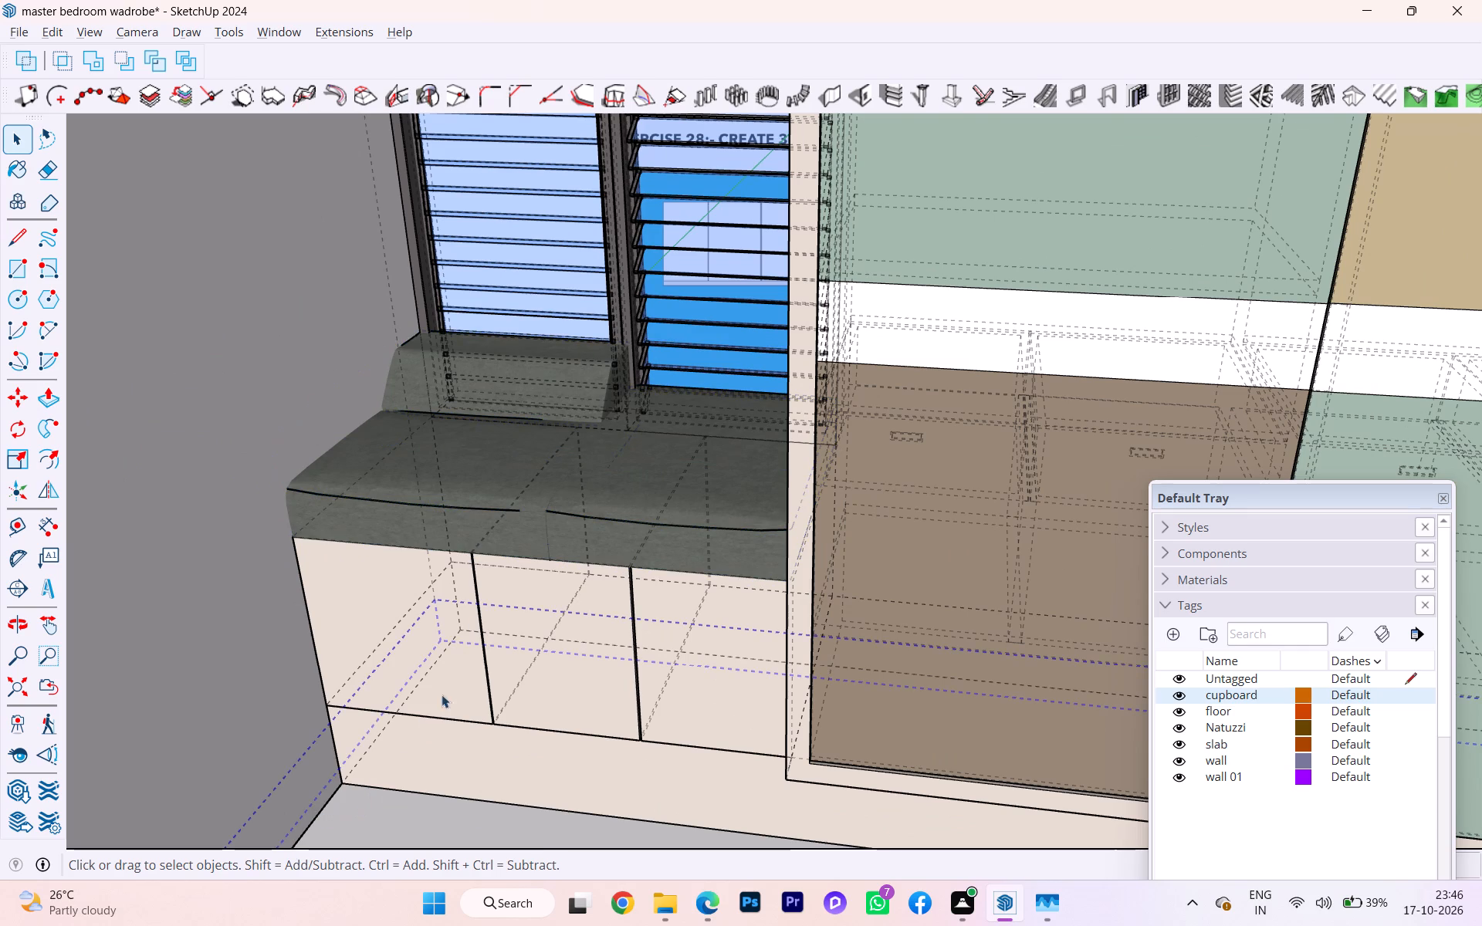
scroll(524, 575, "down", 3)
scroll(523, 573, "up", 1)
scroll(523, 573, "down", 2)
scroll(521, 571, "up", 2)
scroll(521, 571, "down", 3)
middle_click_drag(469, 589, 623, 591)
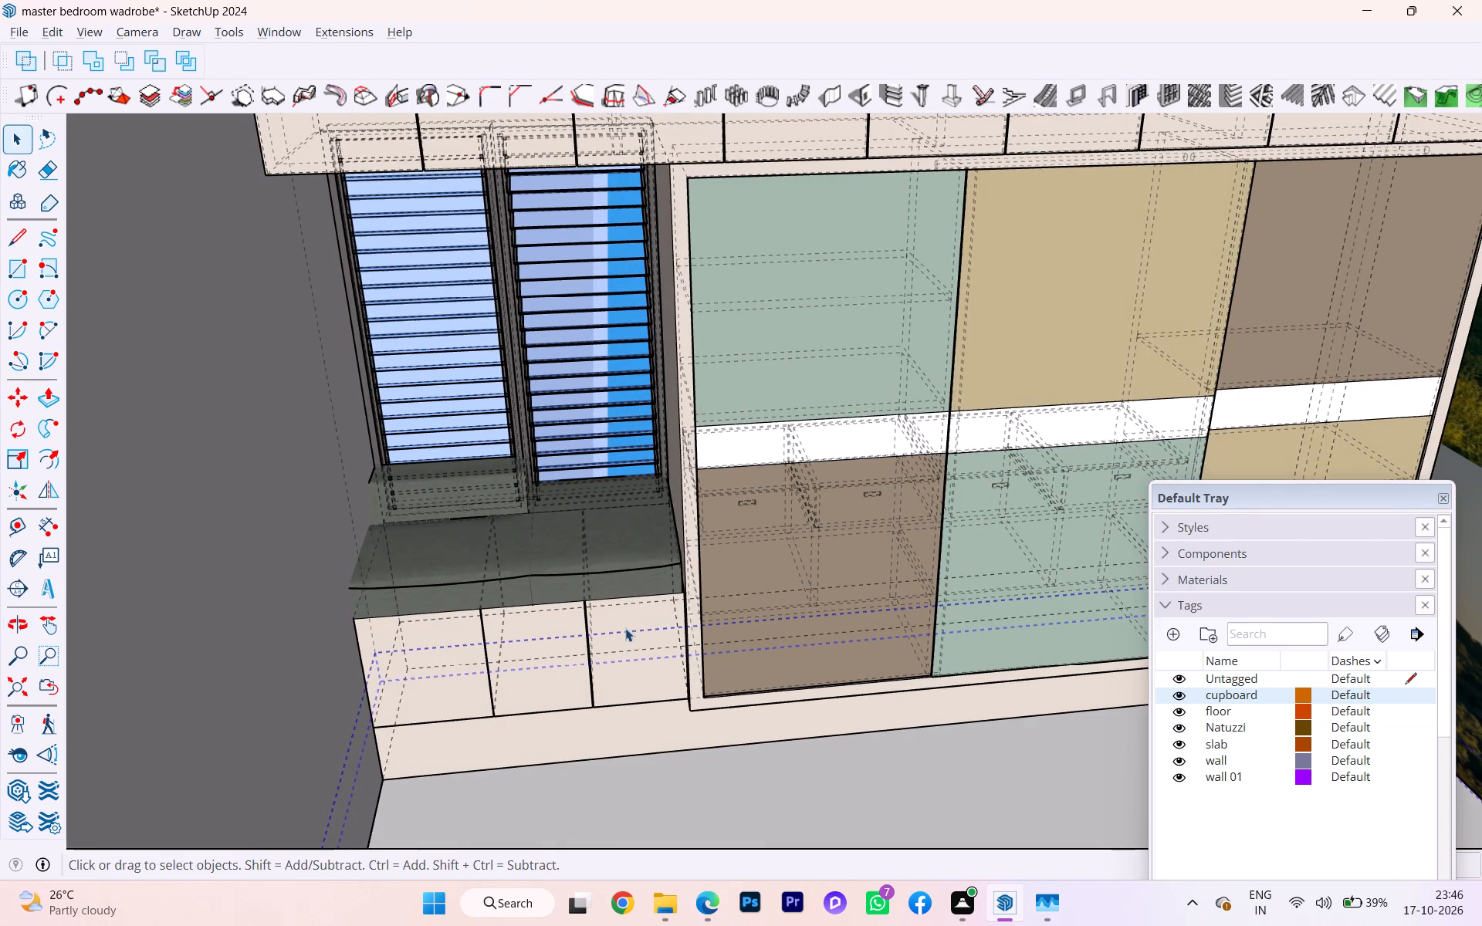
key("k")
Examine the fitted seat cushion on the window-side cabinets up close and from across the whole room.
scroll(587, 647, "down", 3)
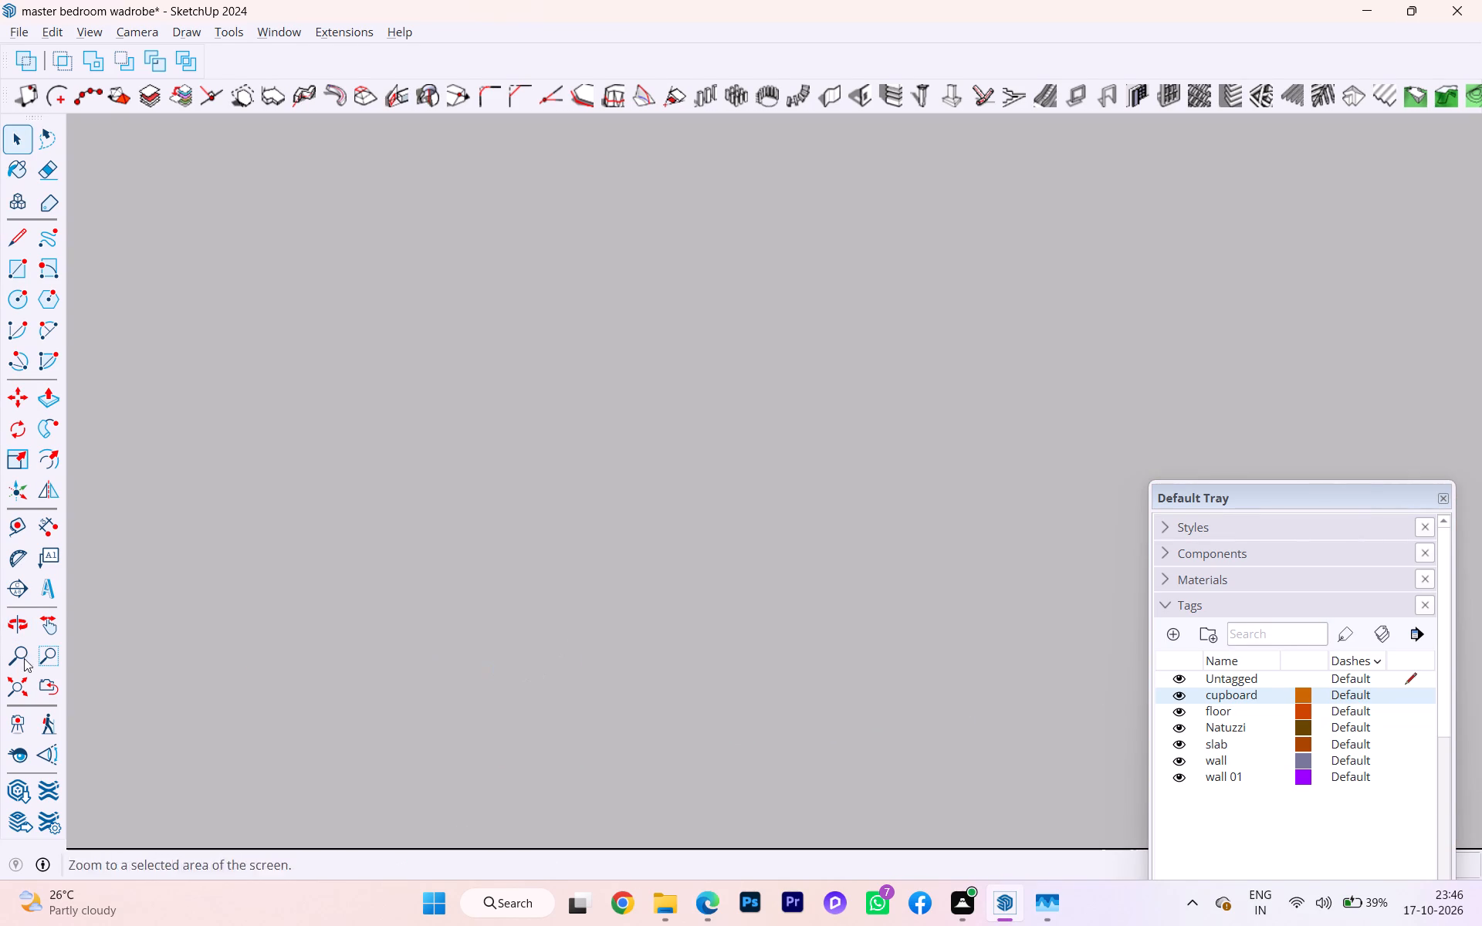
left_click(24, 687)
scroll(587, 482, "up", 3)
scroll(587, 474, "down", 1)
scroll(587, 471, "up", 1)
scroll(624, 390, "up", 3)
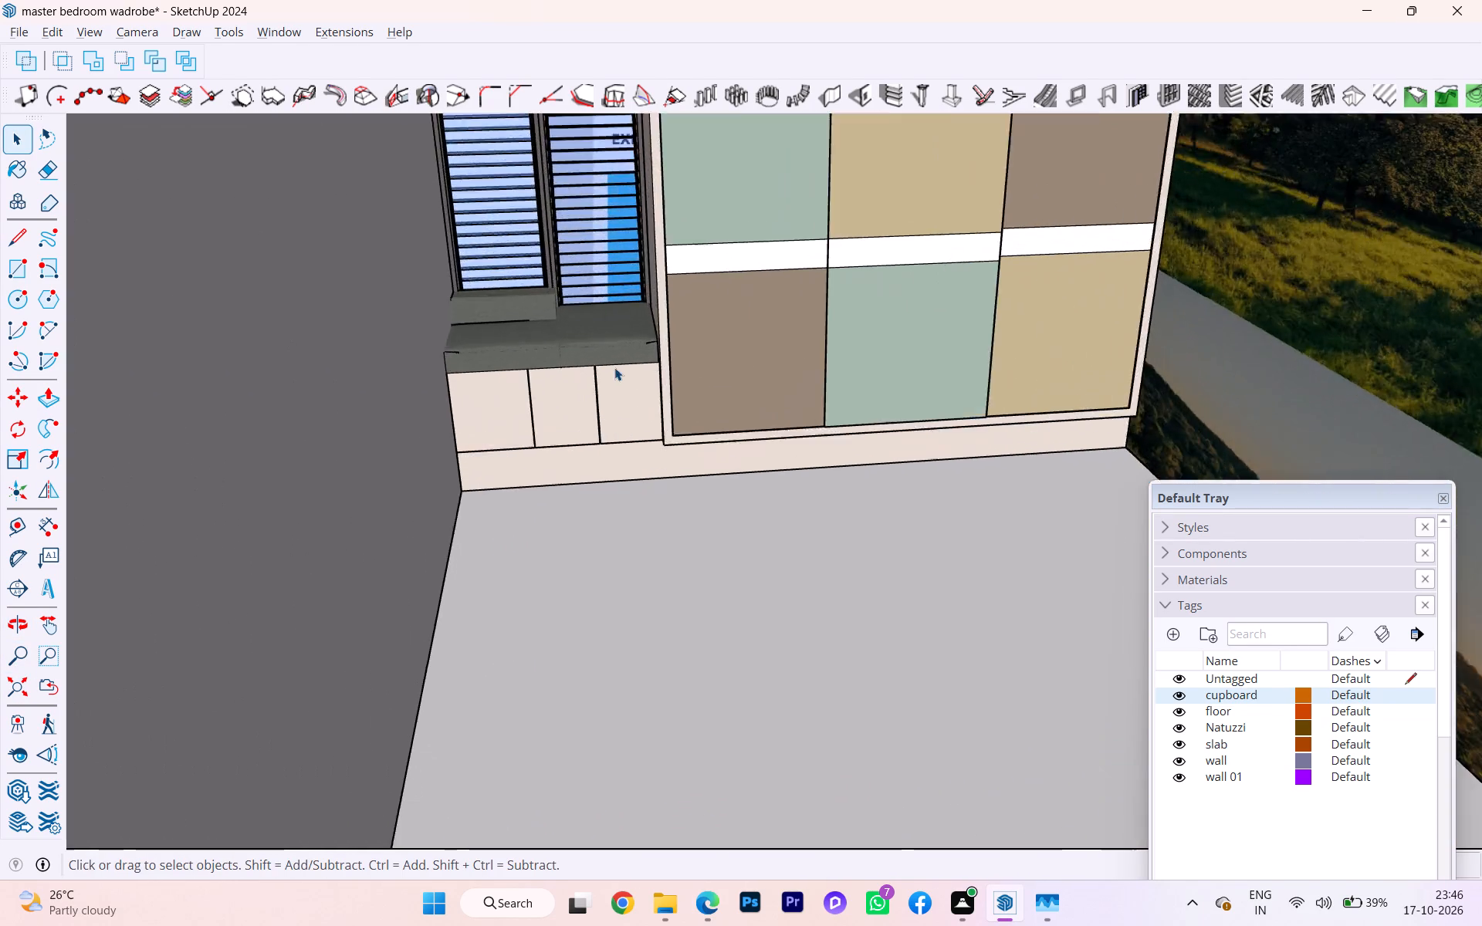
scroll(614, 367, "up", 14)
scroll(354, 340, "up", 7)
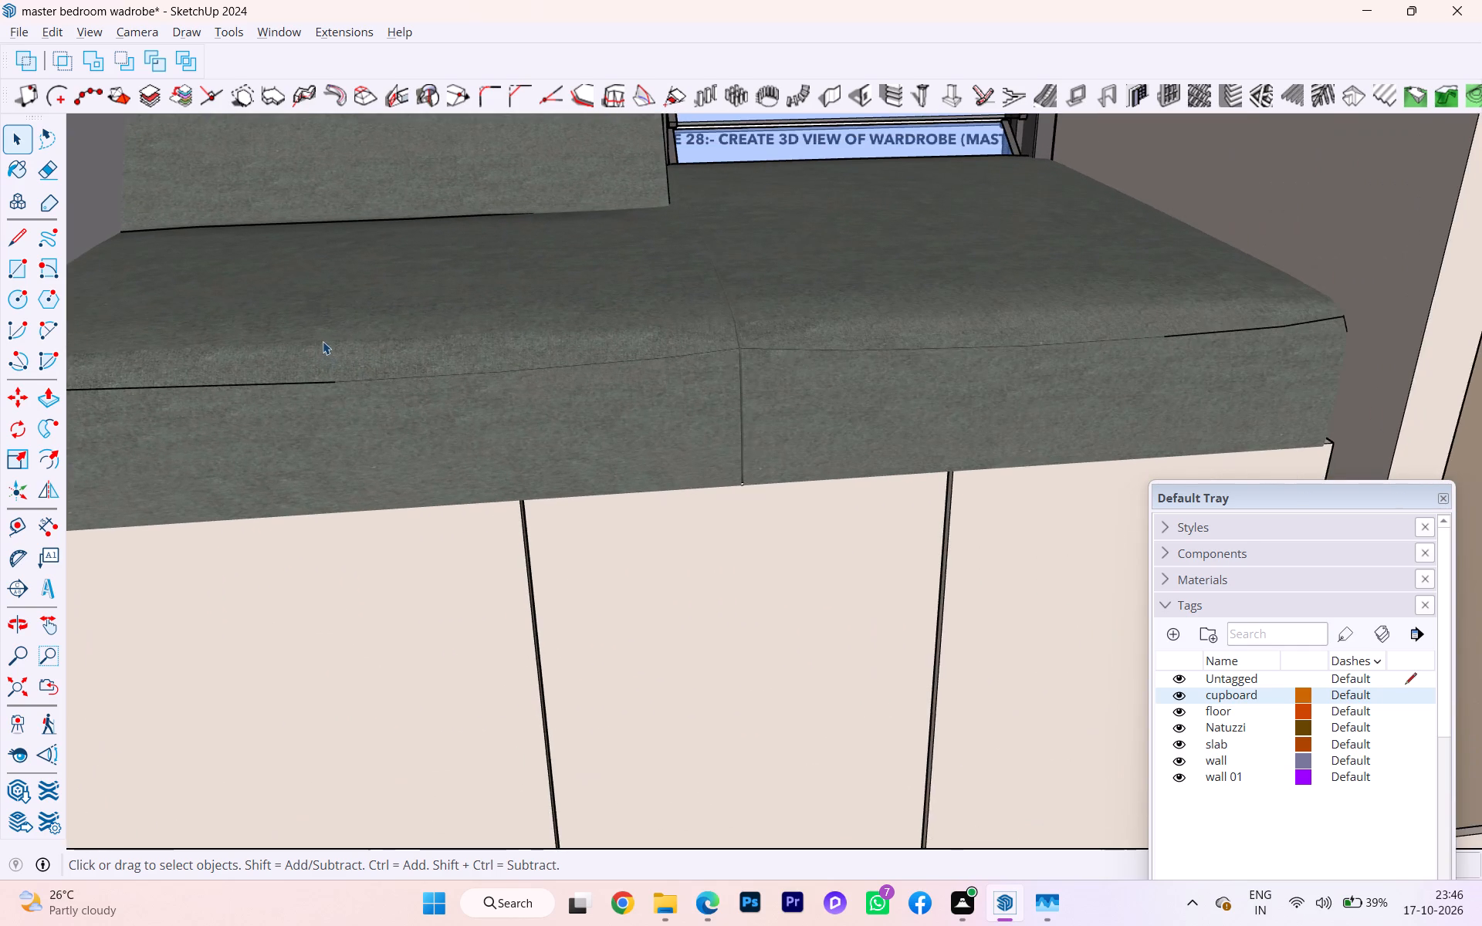
scroll(323, 342, "down", 2)
scroll(454, 347, "down", 1)
middle_click_drag(454, 347, 392, 270)
scroll(397, 280, "down", 2)
scroll(403, 289, "up", 5)
scroll(408, 294, "down", 5)
scroll(455, 320, "up", 1)
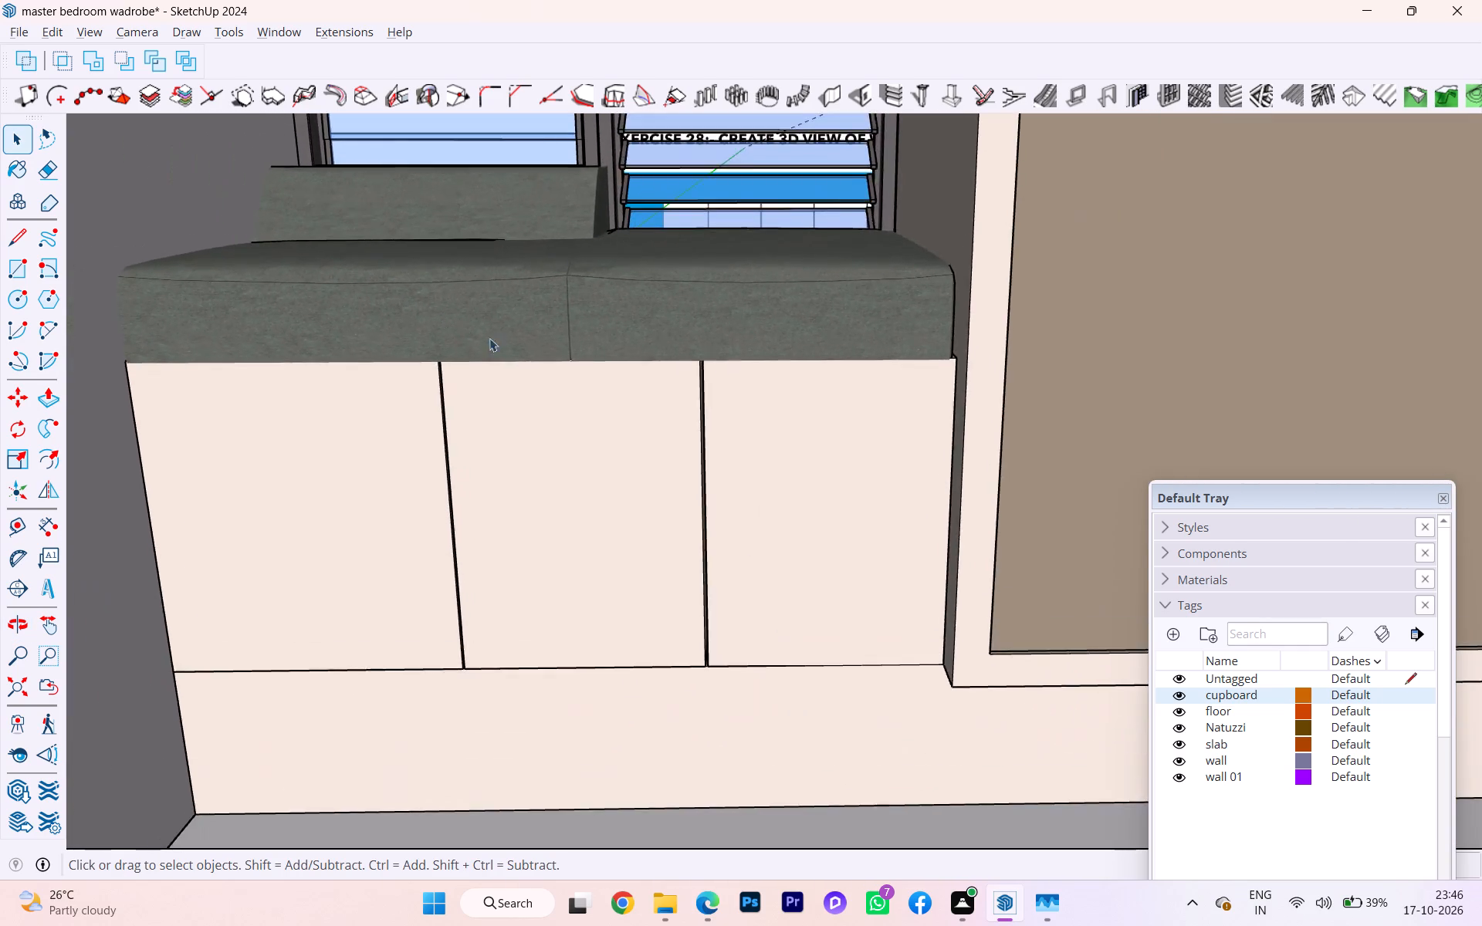
scroll(499, 341, "down", 8)
scroll(573, 377, "down", 1)
scroll(580, 385, "up", 3)
scroll(584, 387, "down", 2)
scroll(614, 407, "up", 1)
scroll(614, 407, "down", 3)
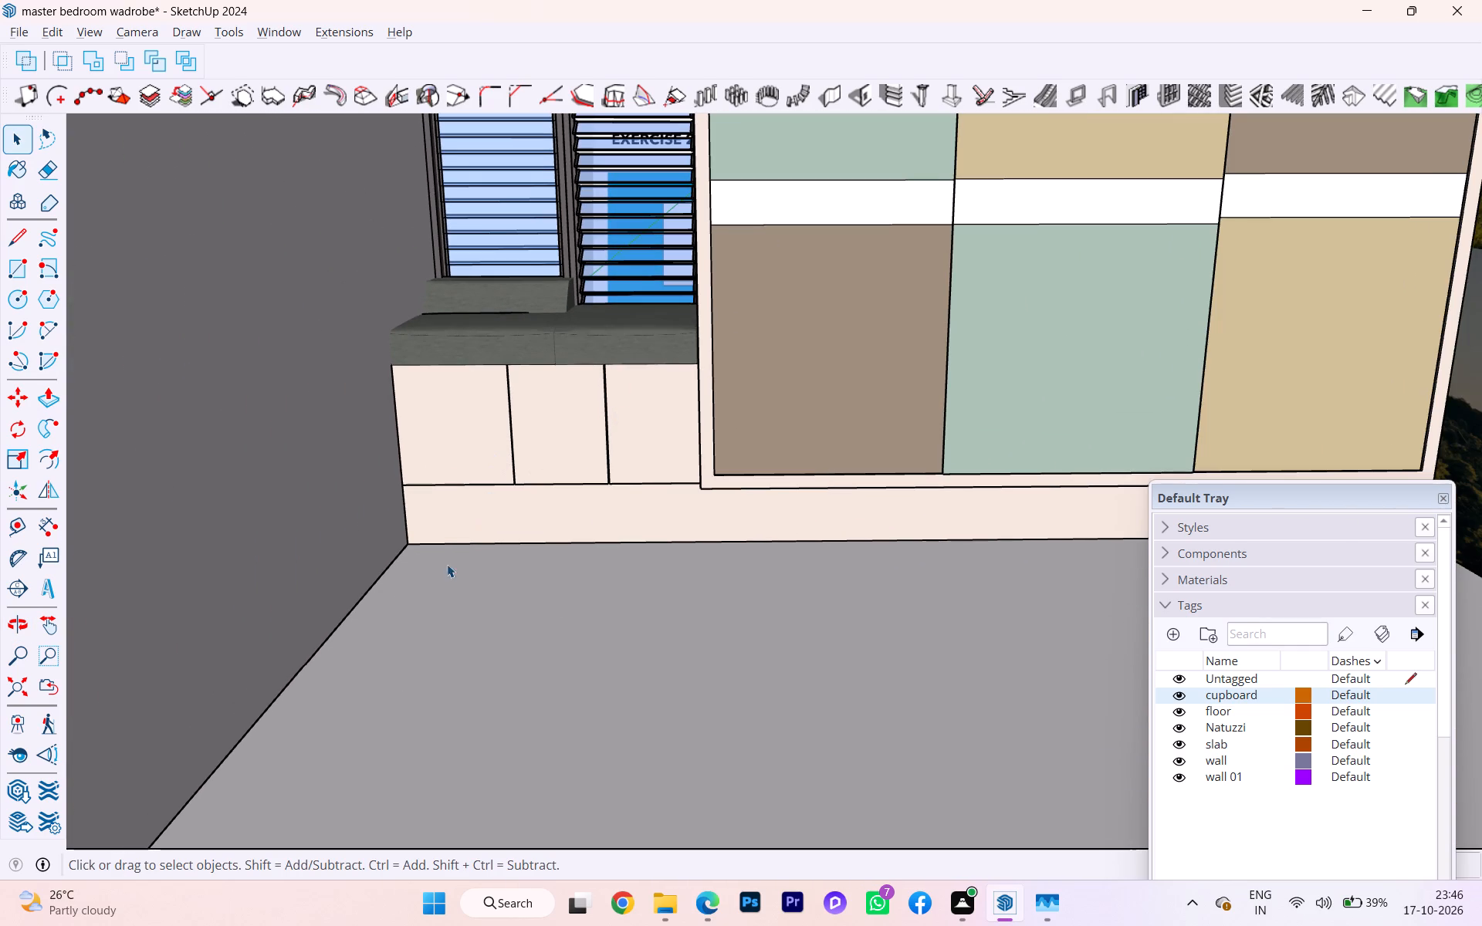
left_click(442, 568)
scroll(455, 326, "down", 1)
scroll(457, 325, "up", 1)
scroll(461, 323, "down", 2)
scroll(467, 322, "up", 1)
scroll(469, 321, "down", 2)
scroll(540, 334, "up", 1)
scroll(541, 336, "down", 2)
scroll(545, 338, "up", 1)
scroll(546, 339, "down", 2)
scroll(549, 340, "up", 1)
scroll(609, 357, "down", 7)
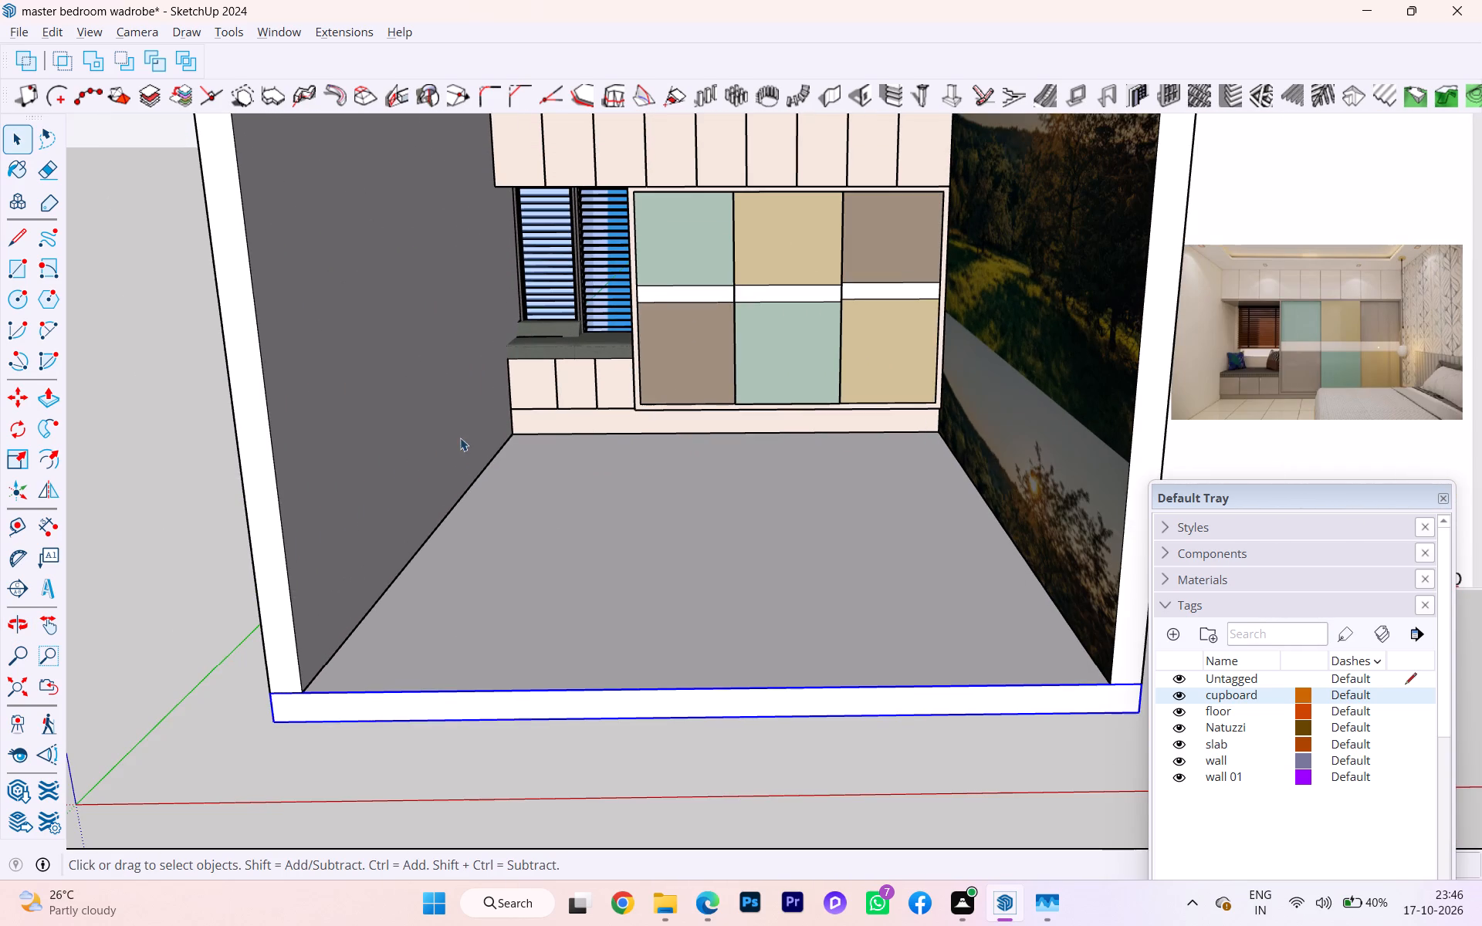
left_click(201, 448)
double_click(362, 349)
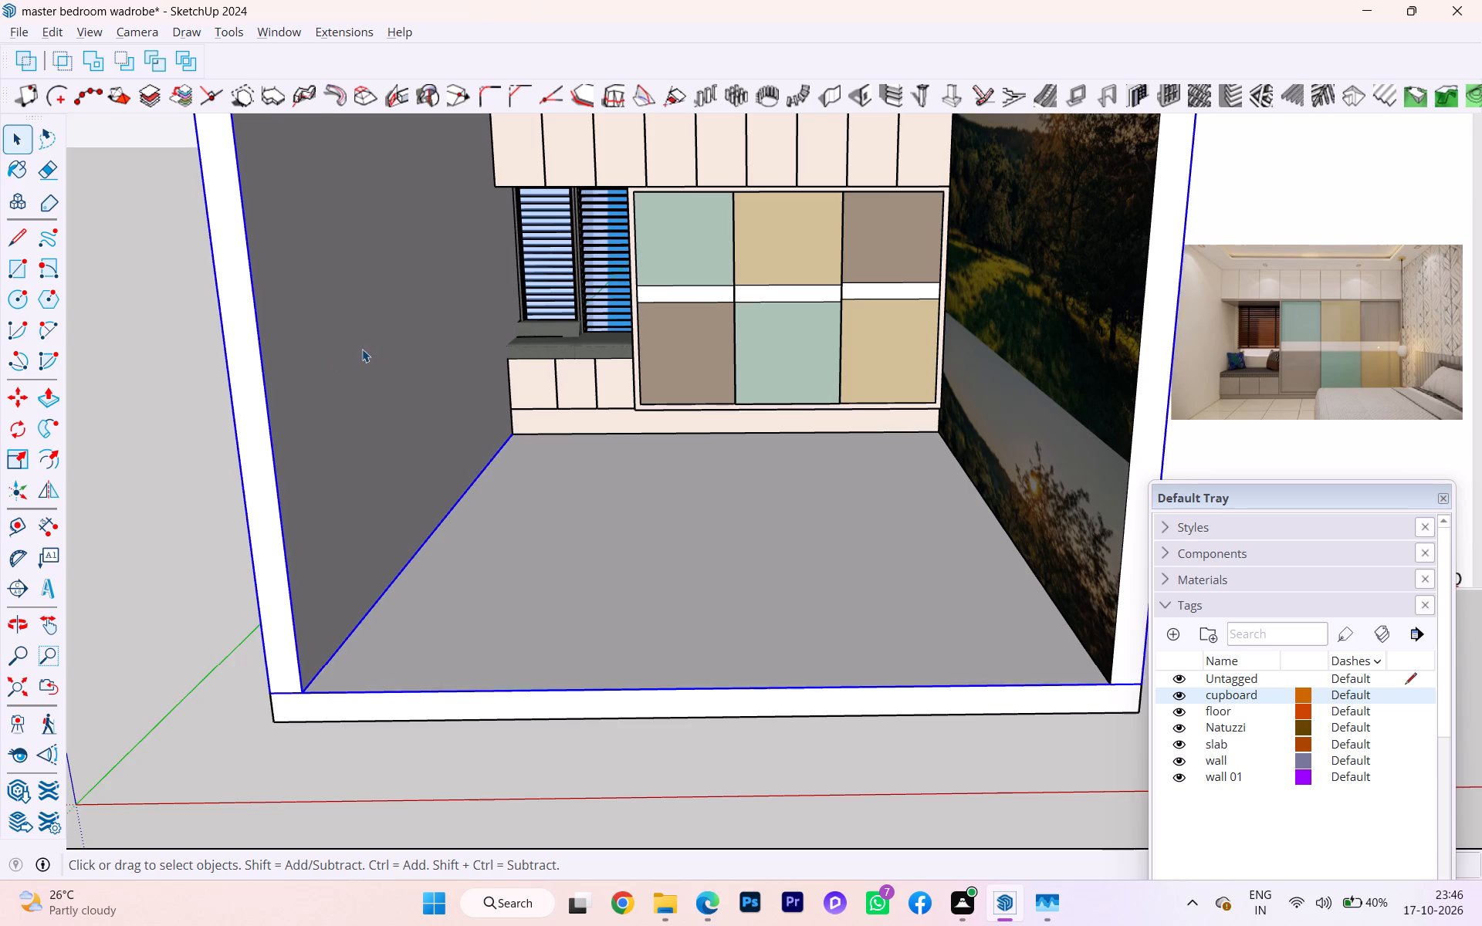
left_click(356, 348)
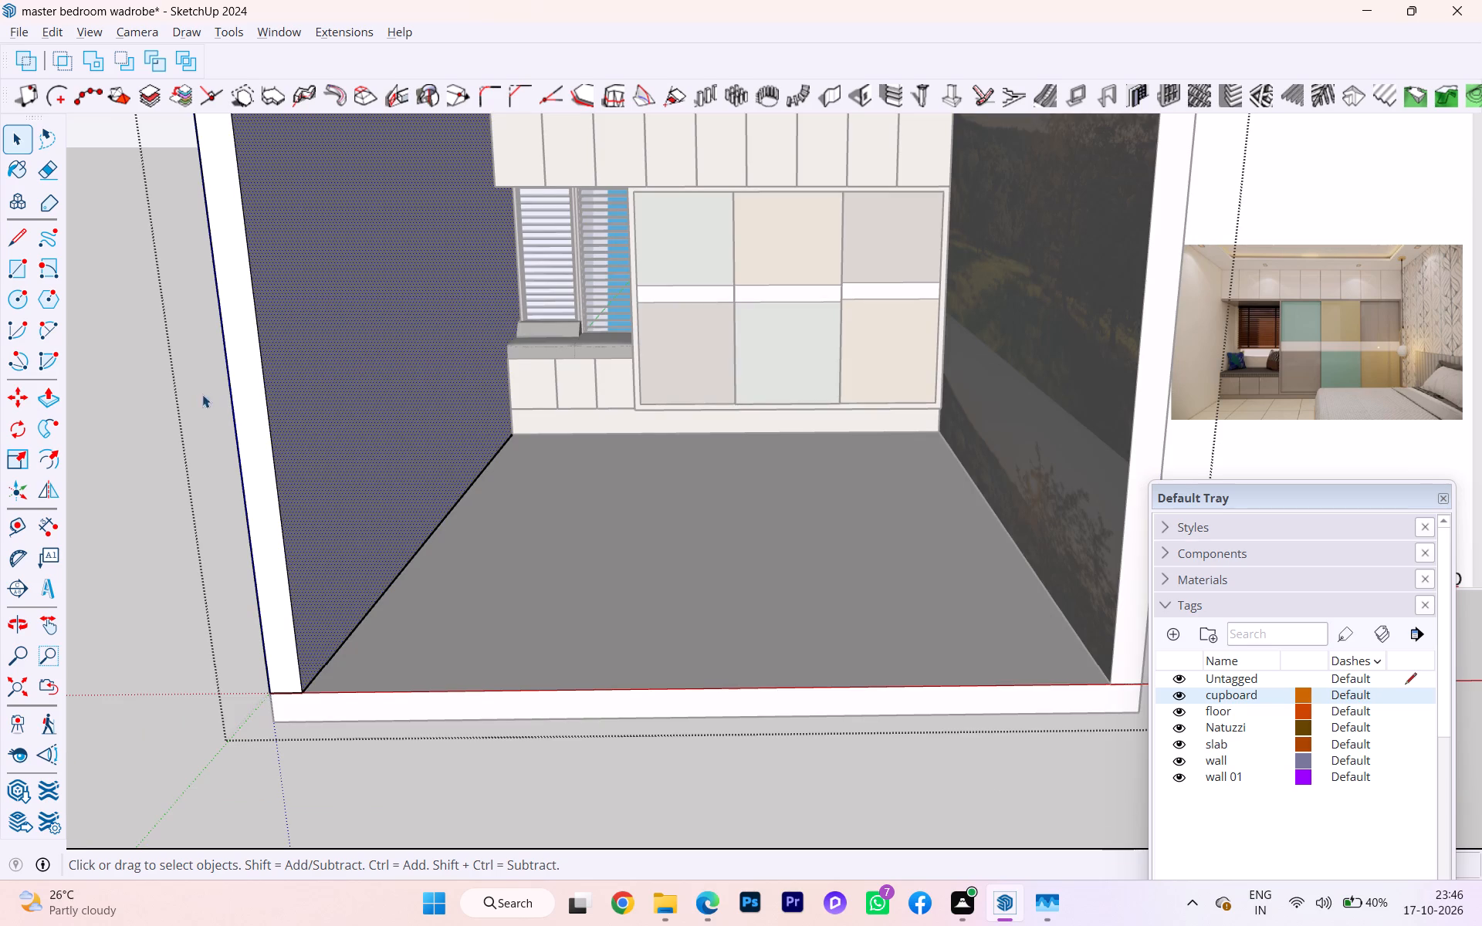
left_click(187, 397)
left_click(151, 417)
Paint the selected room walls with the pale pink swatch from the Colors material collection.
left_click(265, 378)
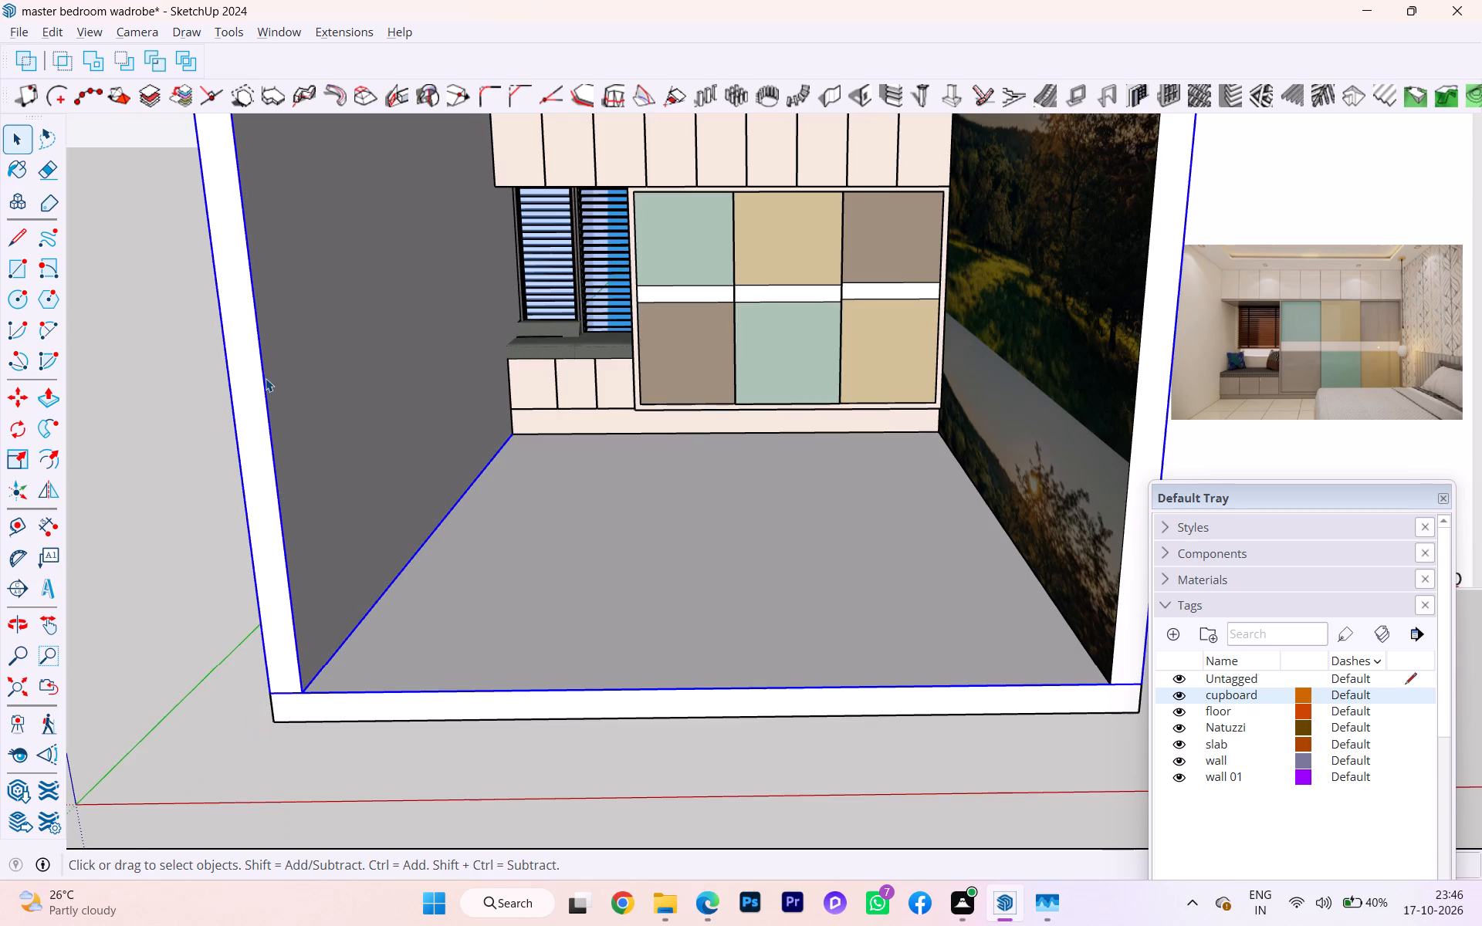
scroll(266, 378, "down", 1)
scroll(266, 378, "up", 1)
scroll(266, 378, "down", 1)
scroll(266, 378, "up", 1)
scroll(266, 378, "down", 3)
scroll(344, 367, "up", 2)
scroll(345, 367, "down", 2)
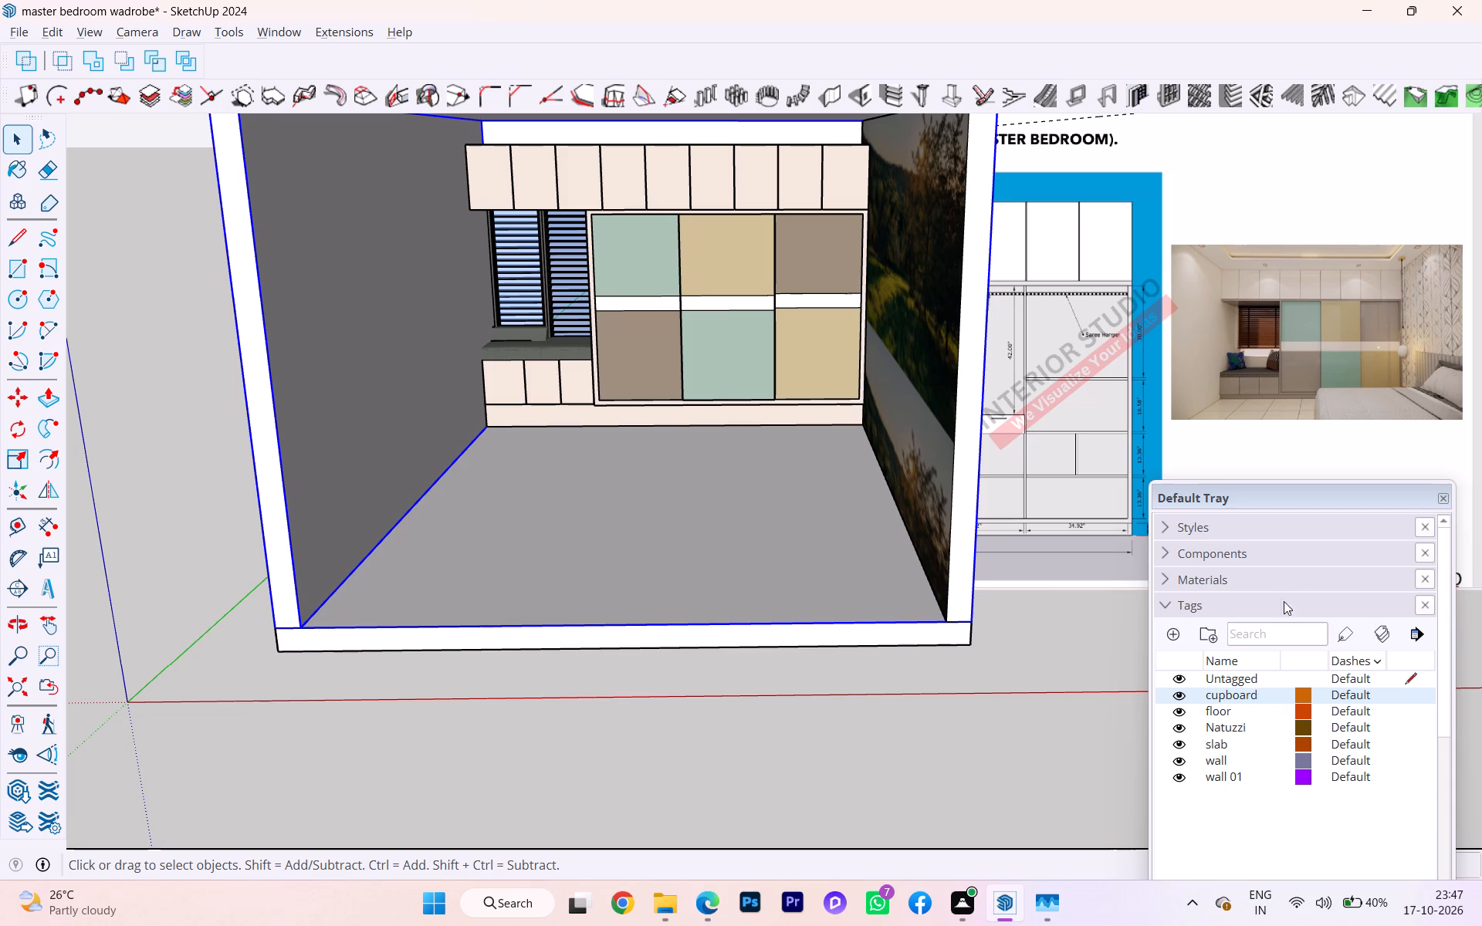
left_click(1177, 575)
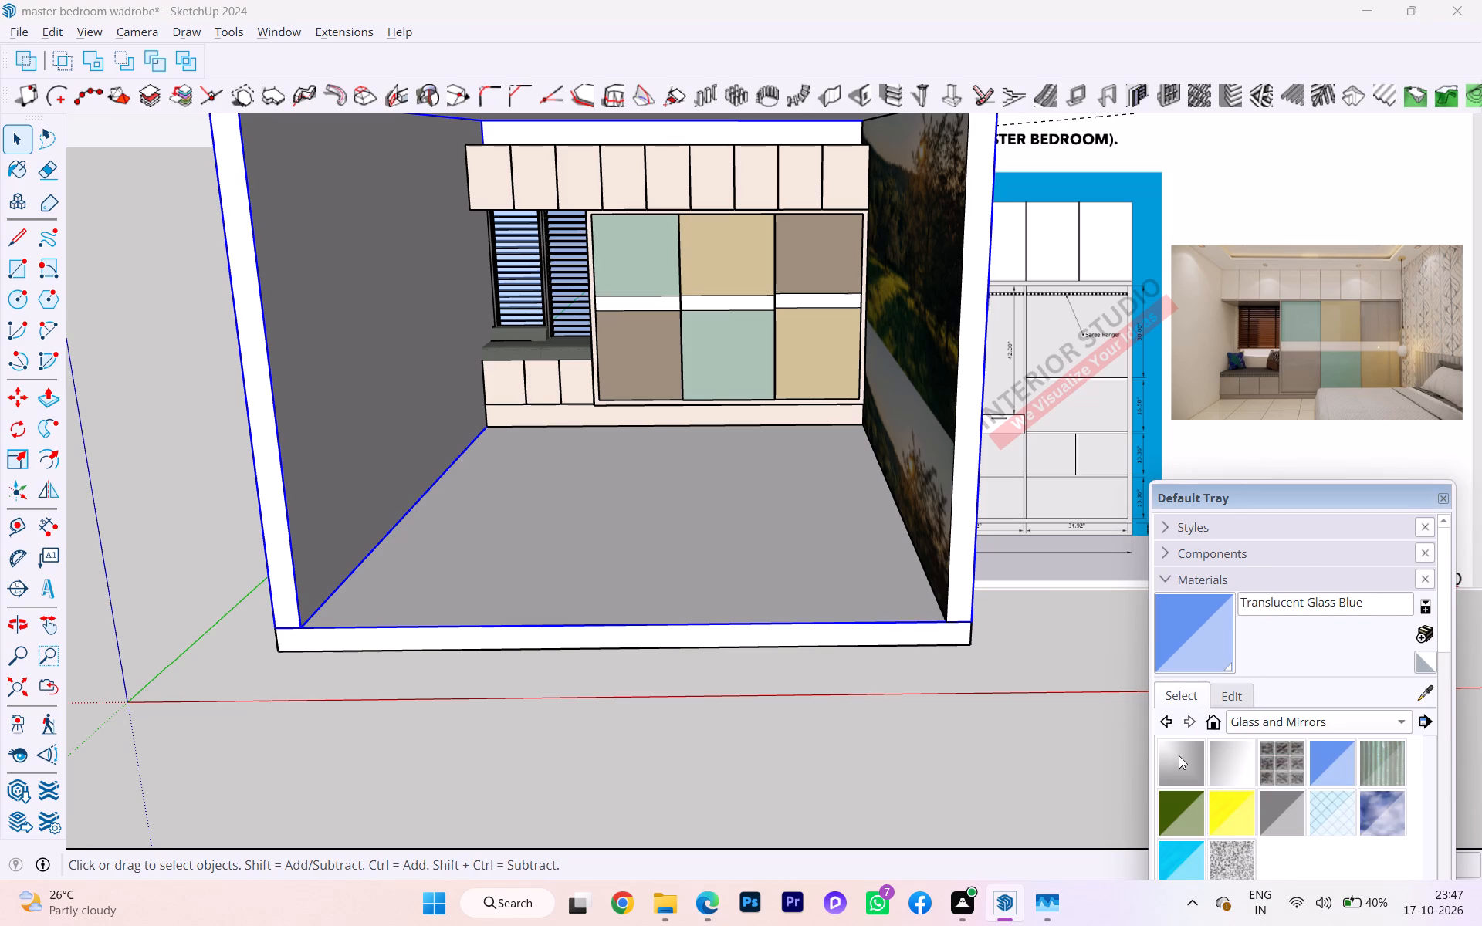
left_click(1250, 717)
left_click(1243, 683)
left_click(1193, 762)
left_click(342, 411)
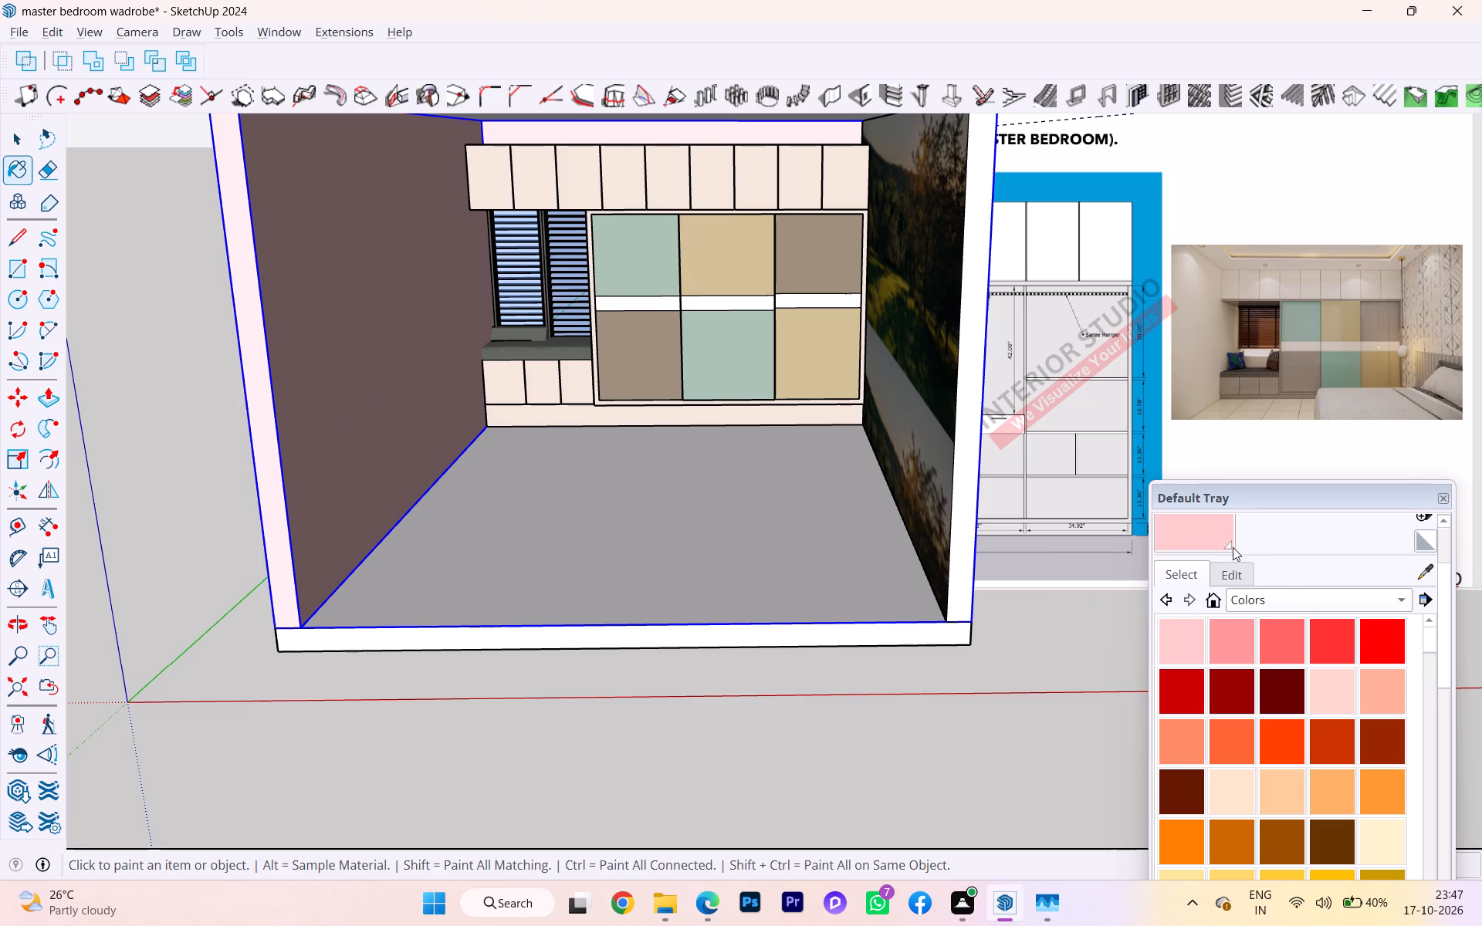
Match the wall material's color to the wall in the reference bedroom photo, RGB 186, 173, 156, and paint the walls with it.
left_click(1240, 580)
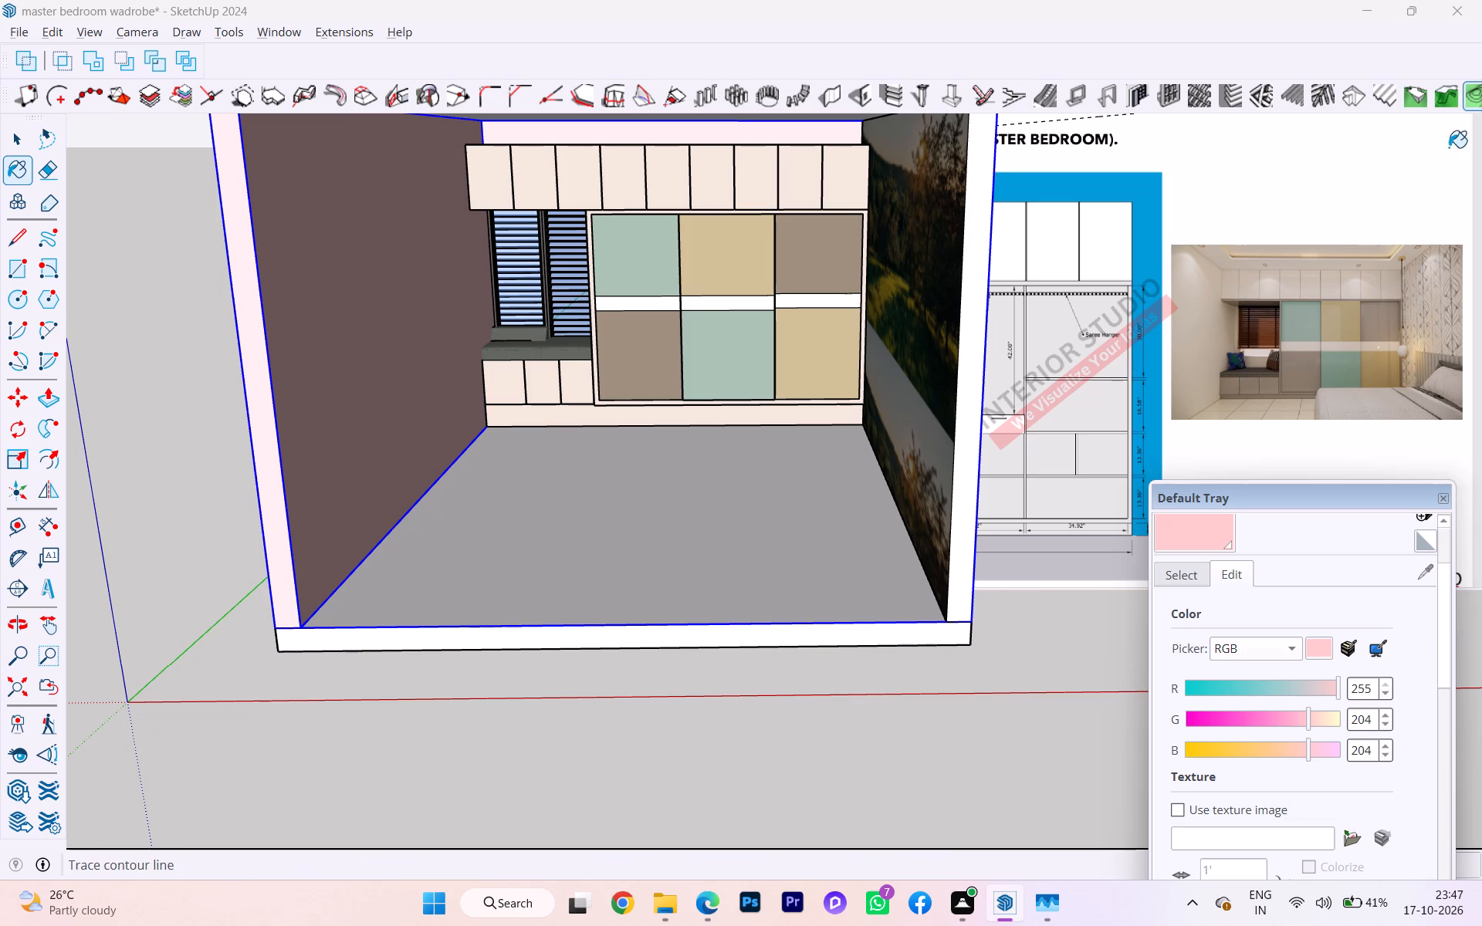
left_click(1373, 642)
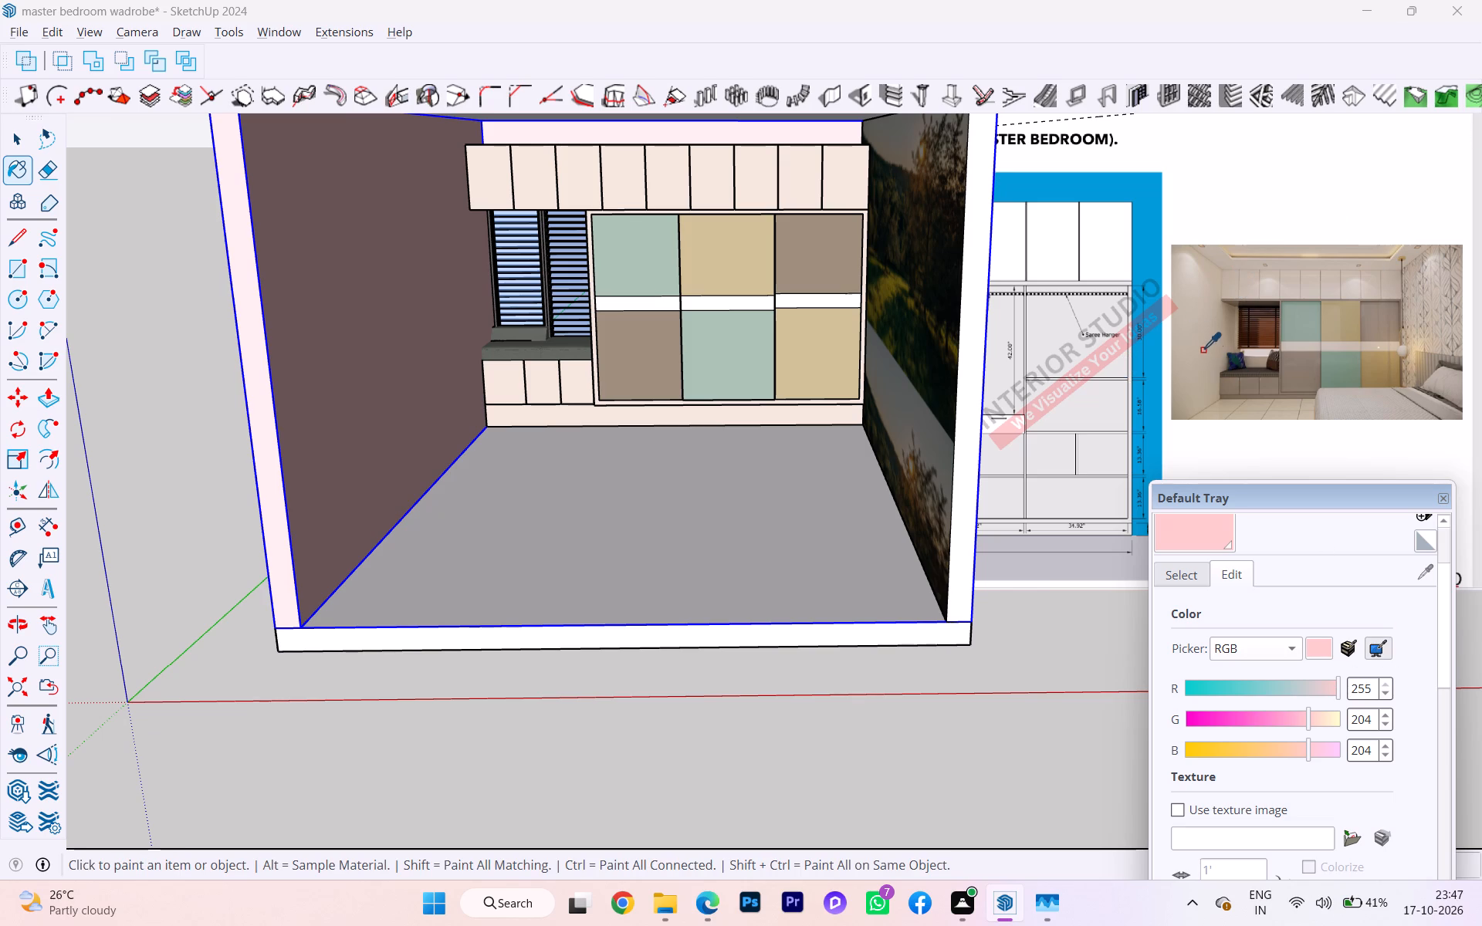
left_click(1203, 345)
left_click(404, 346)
Examine the painted walls from outside and inside the room.
middle_click_drag(536, 420, 376, 401)
scroll(536, 420, "down", 1)
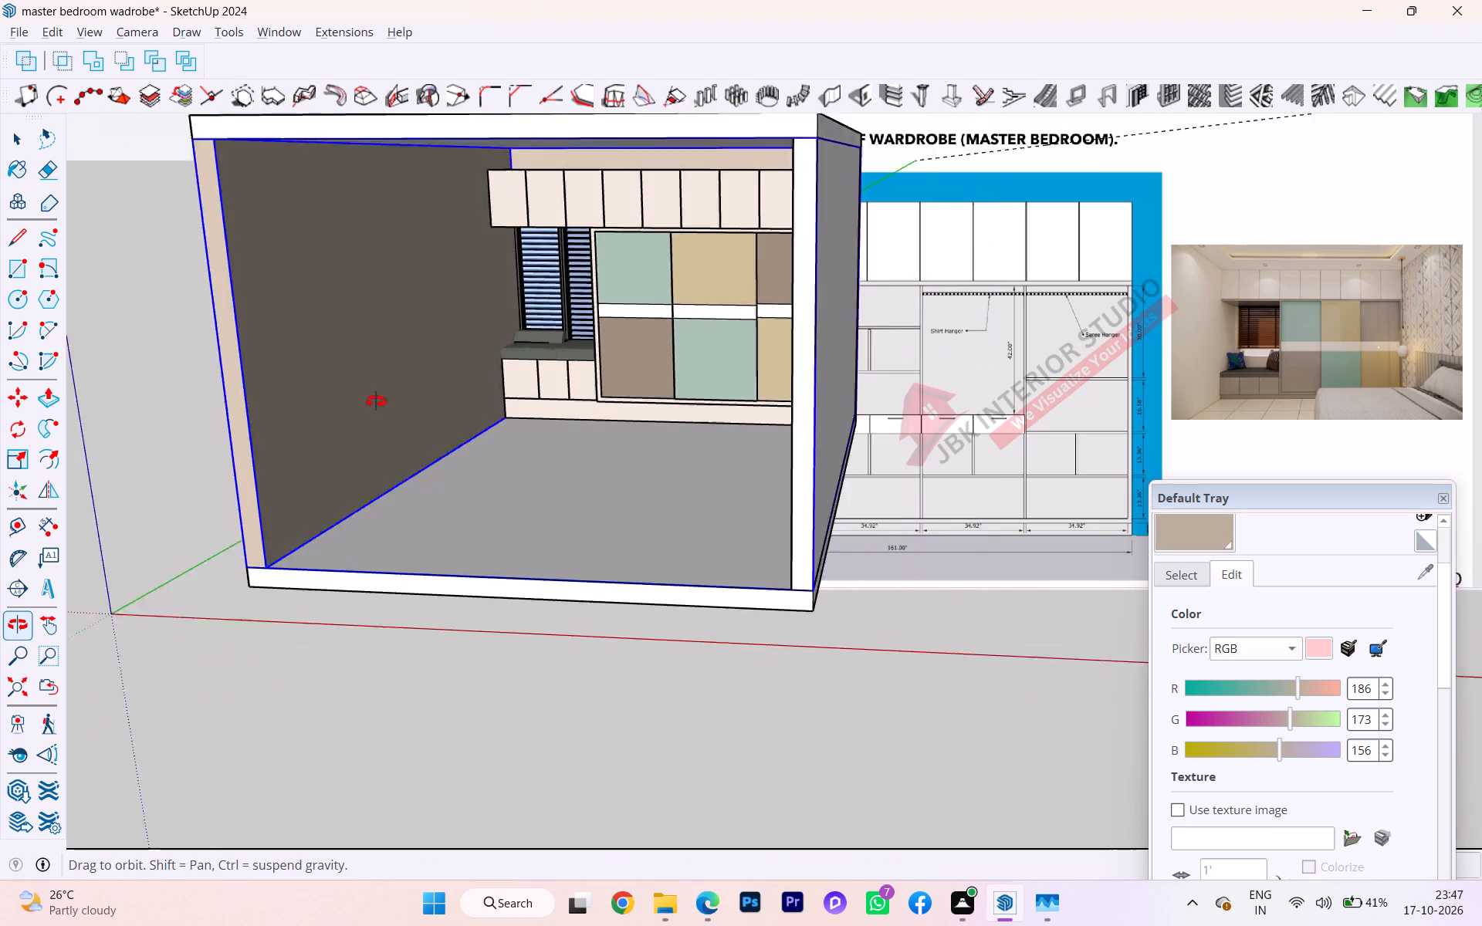
middle_click_drag(376, 401, 268, 415)
key("space")
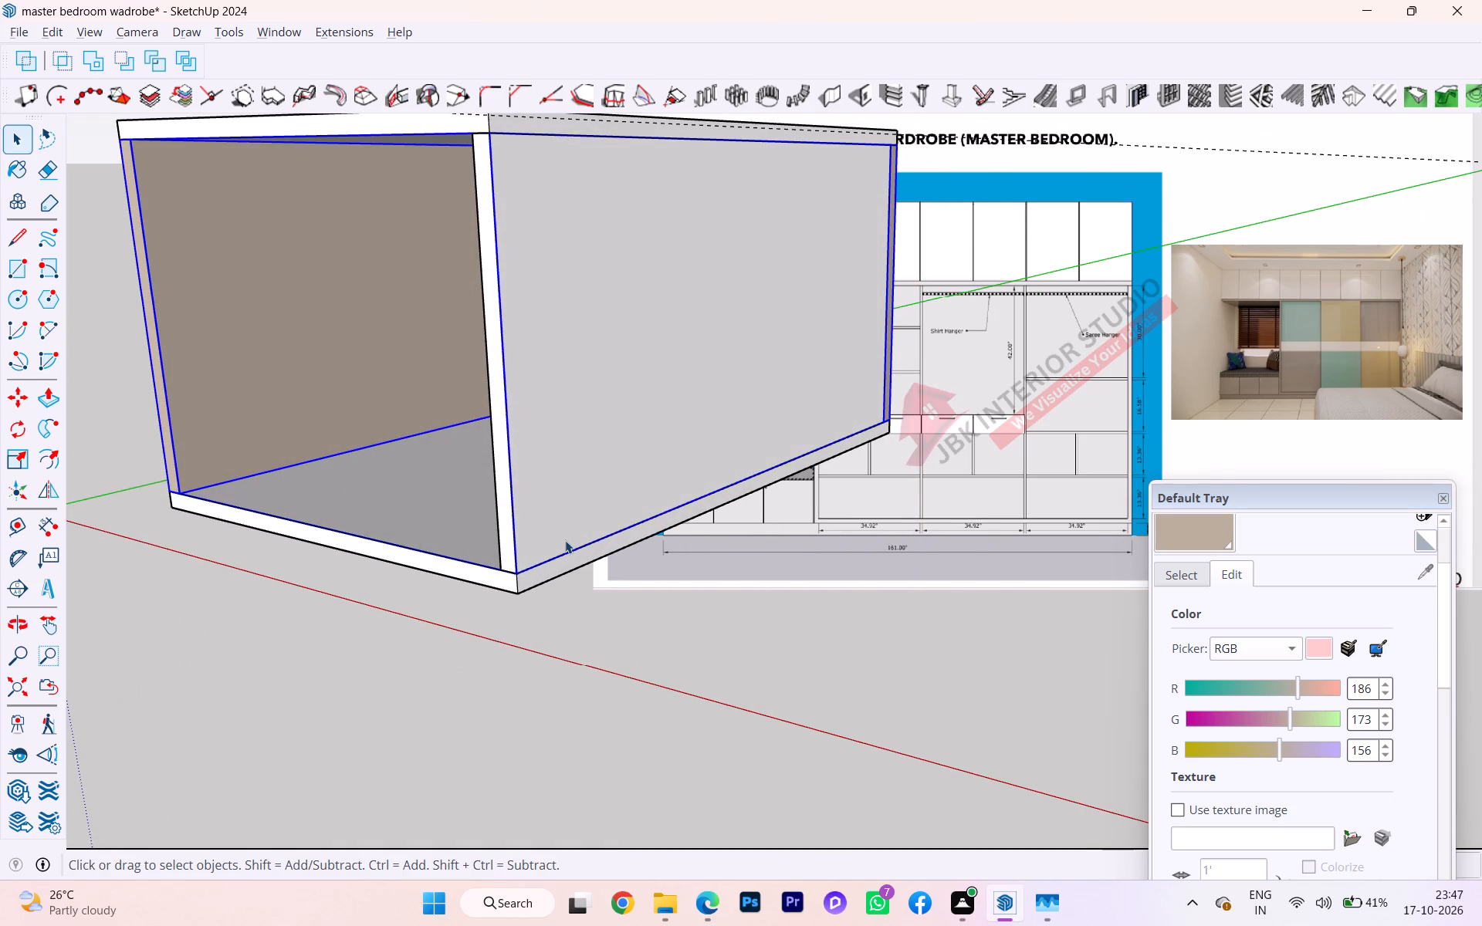
scroll(727, 526, "down", 1)
middle_click_drag(727, 525, 1099, 468)
left_click(830, 643)
scroll(765, 466, "down", 1)
middle_click_drag(743, 474, 532, 493)
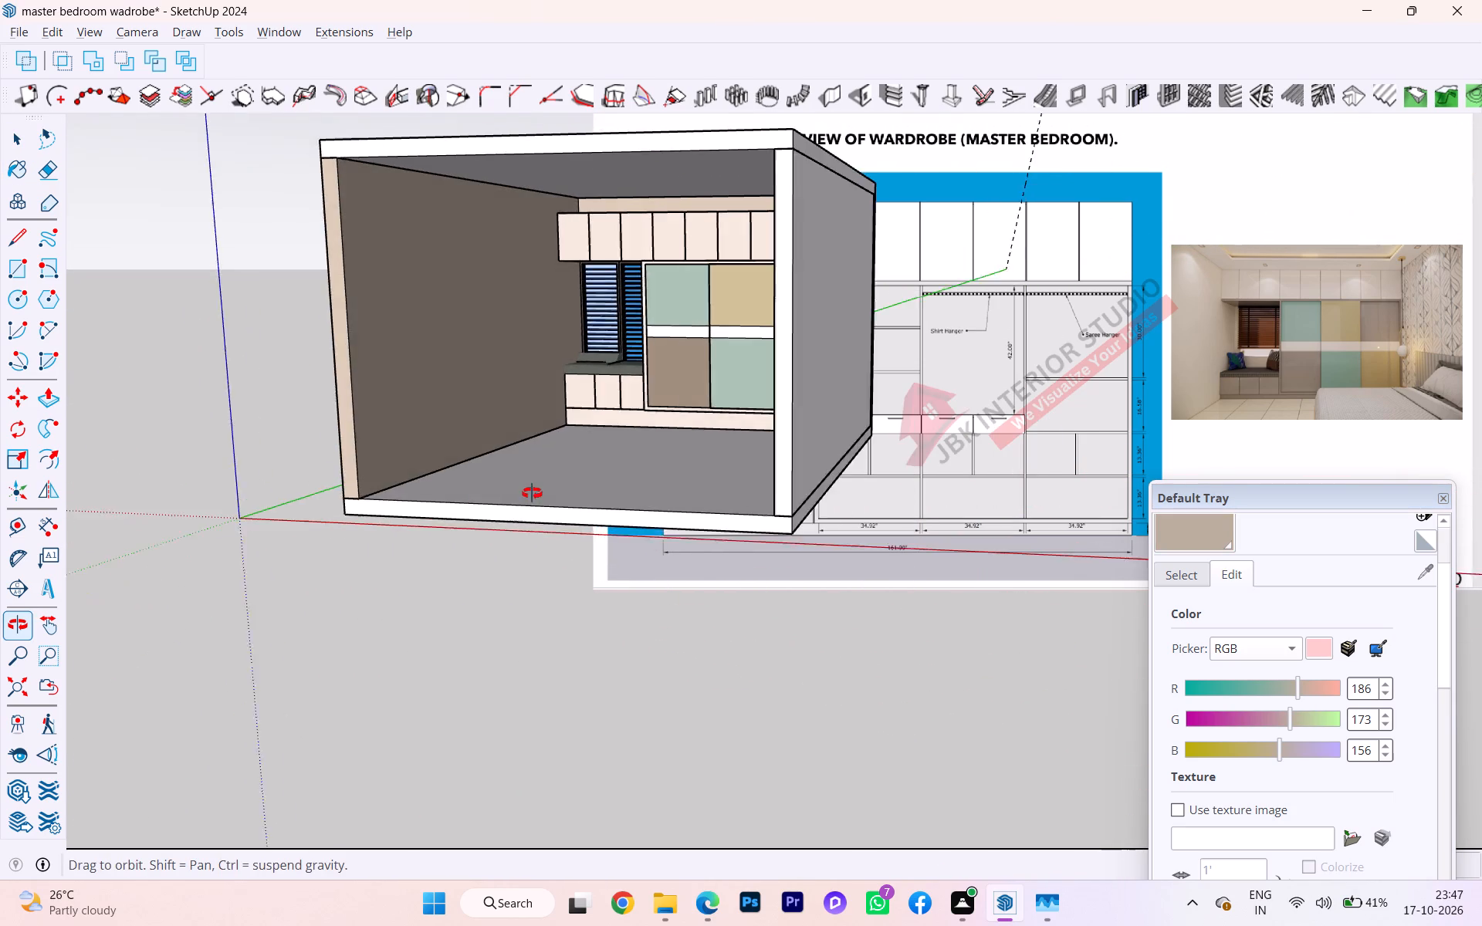
middle_click_drag(532, 493, 592, 495)
double_click(438, 340)
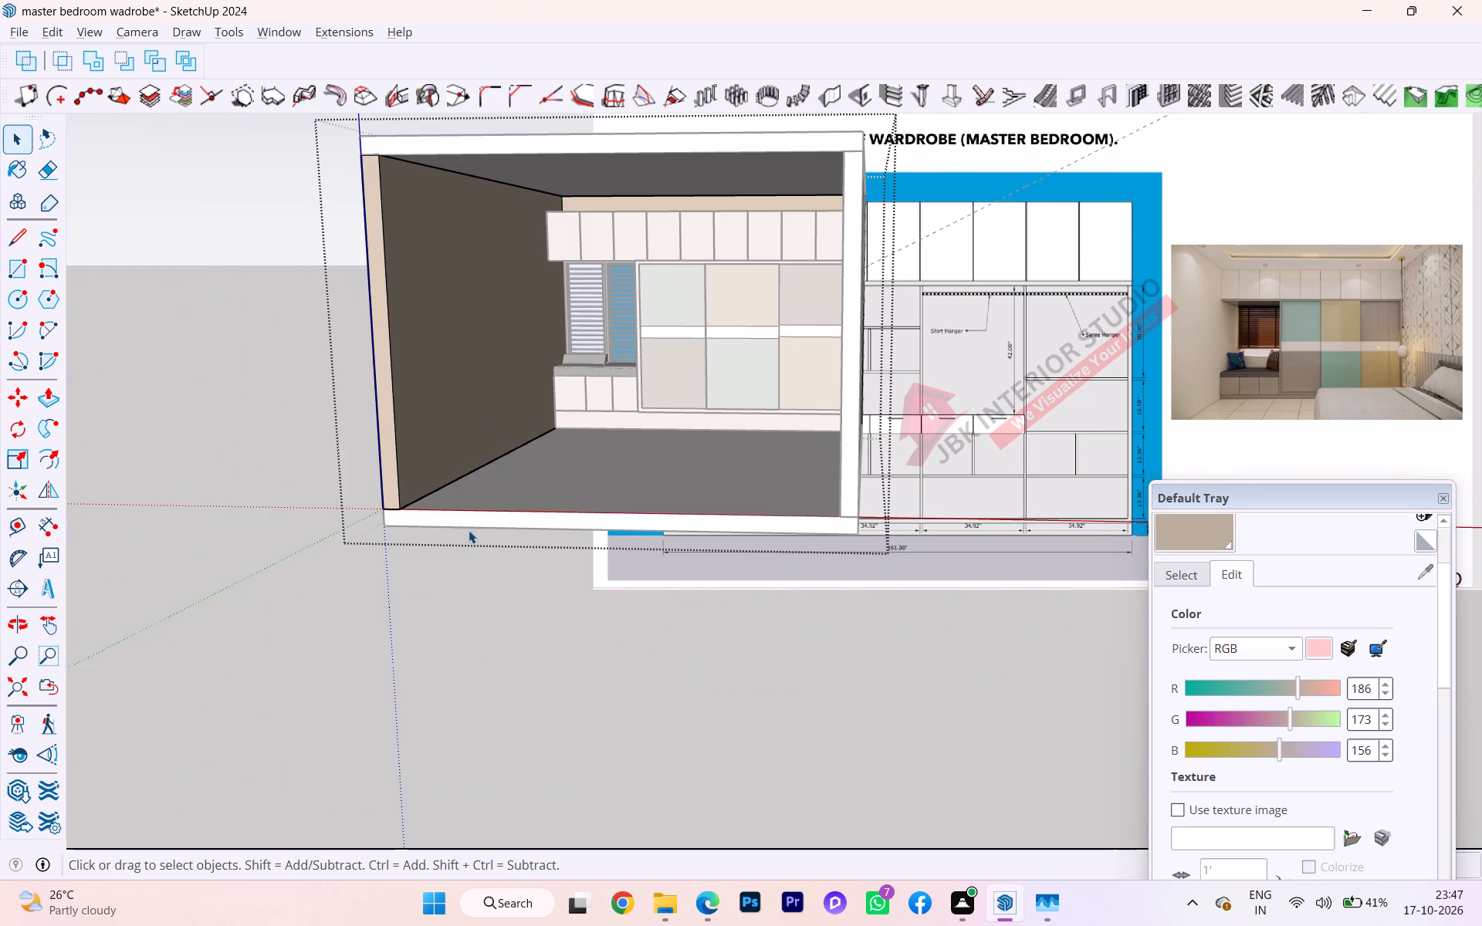
left_click(427, 620)
Repaint the room walls with the cream finish sampled from the upper cabinet doors.
left_click(400, 425)
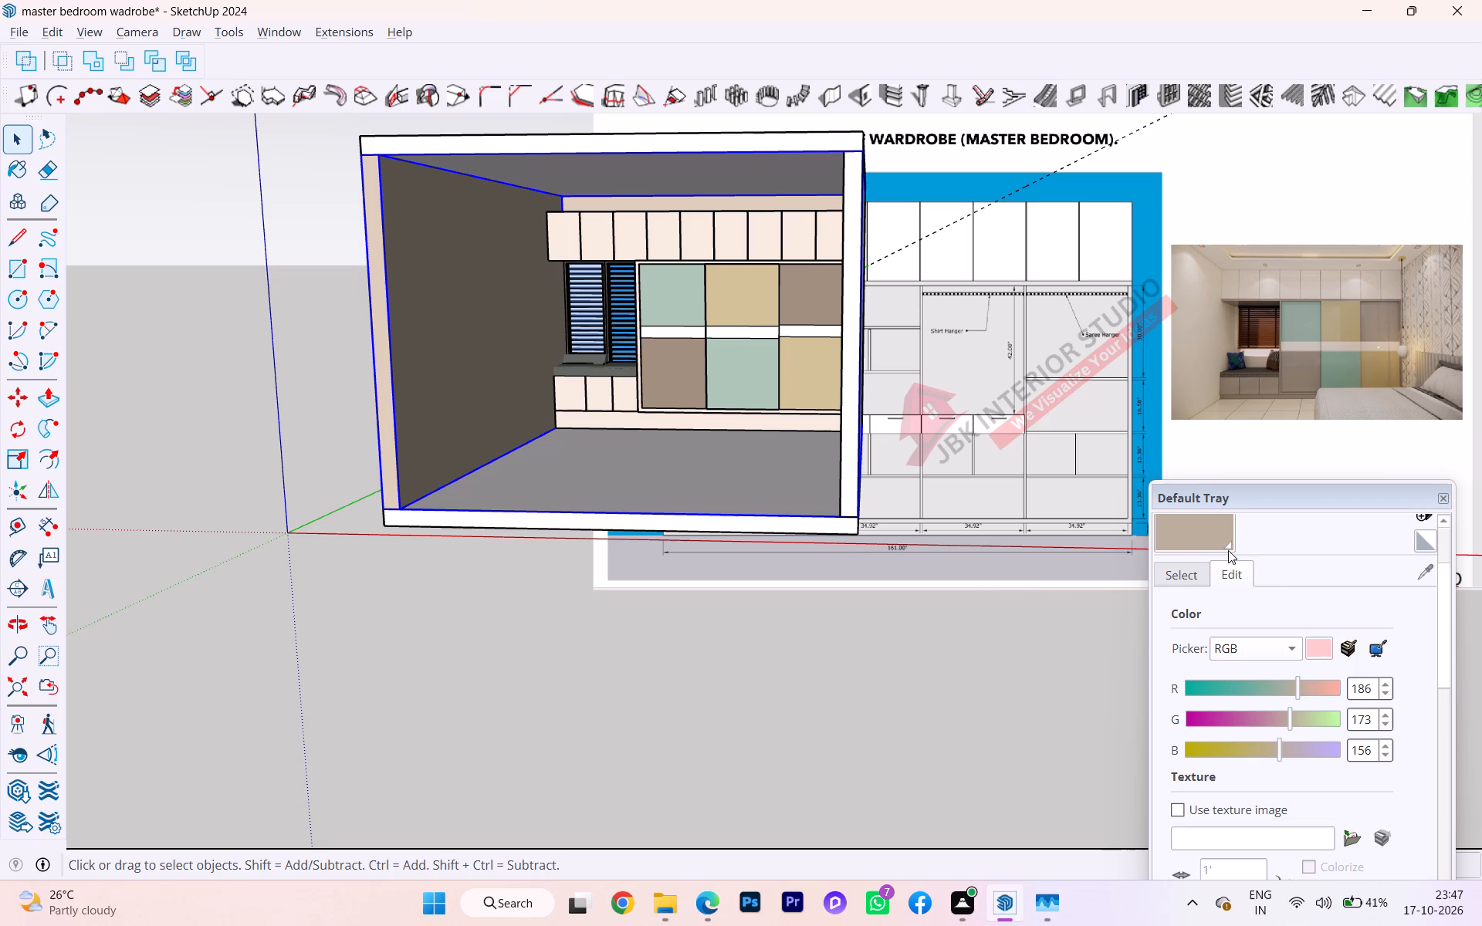
left_click(1184, 581)
left_click(1417, 574)
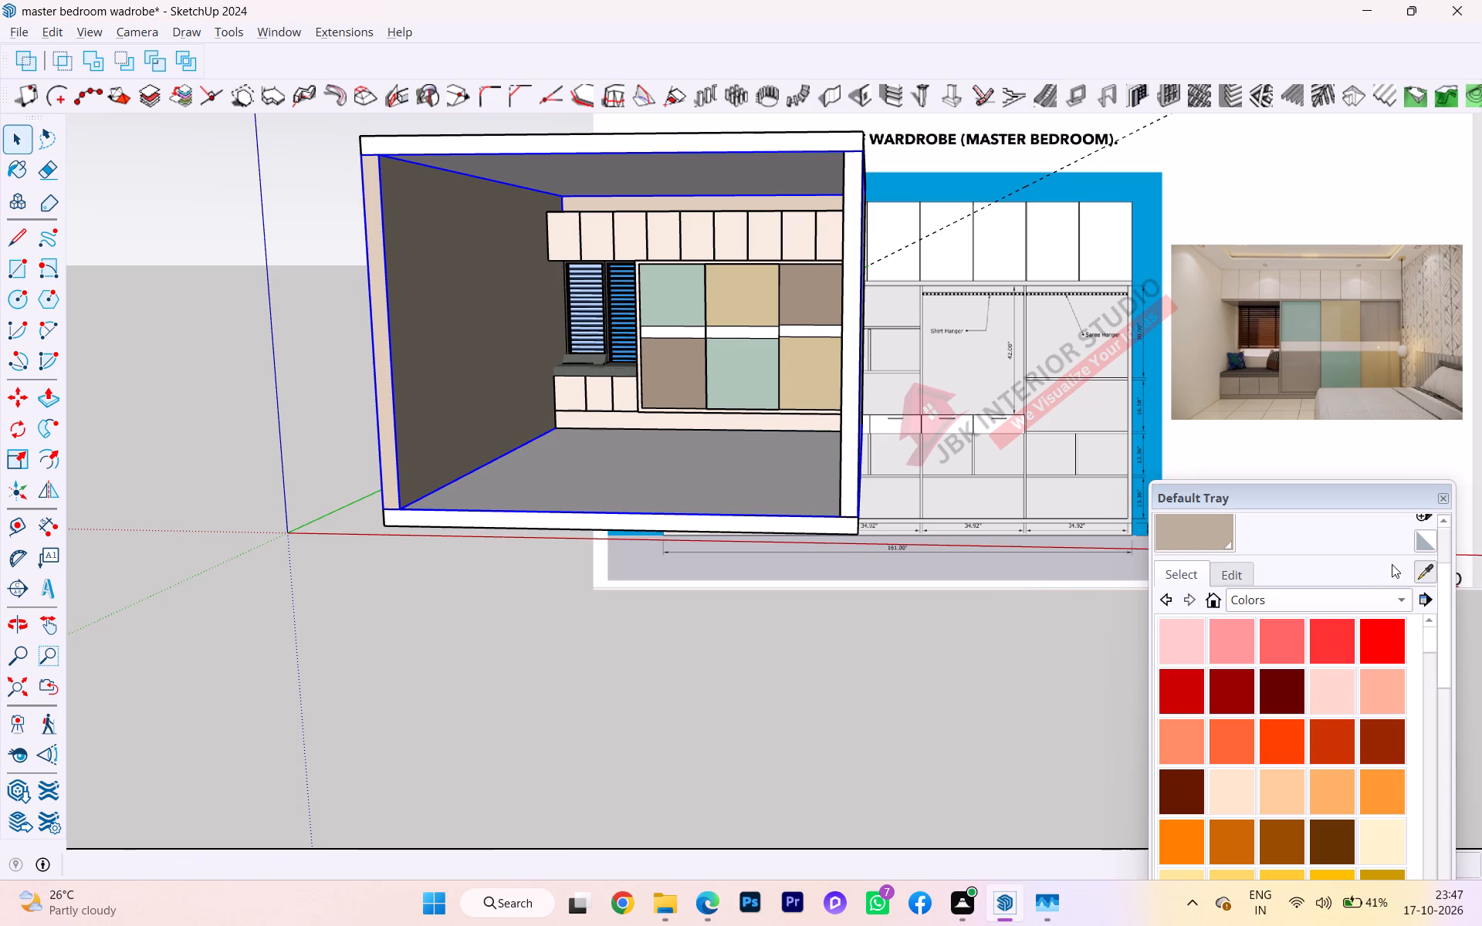
left_click(581, 235)
left_click(475, 253)
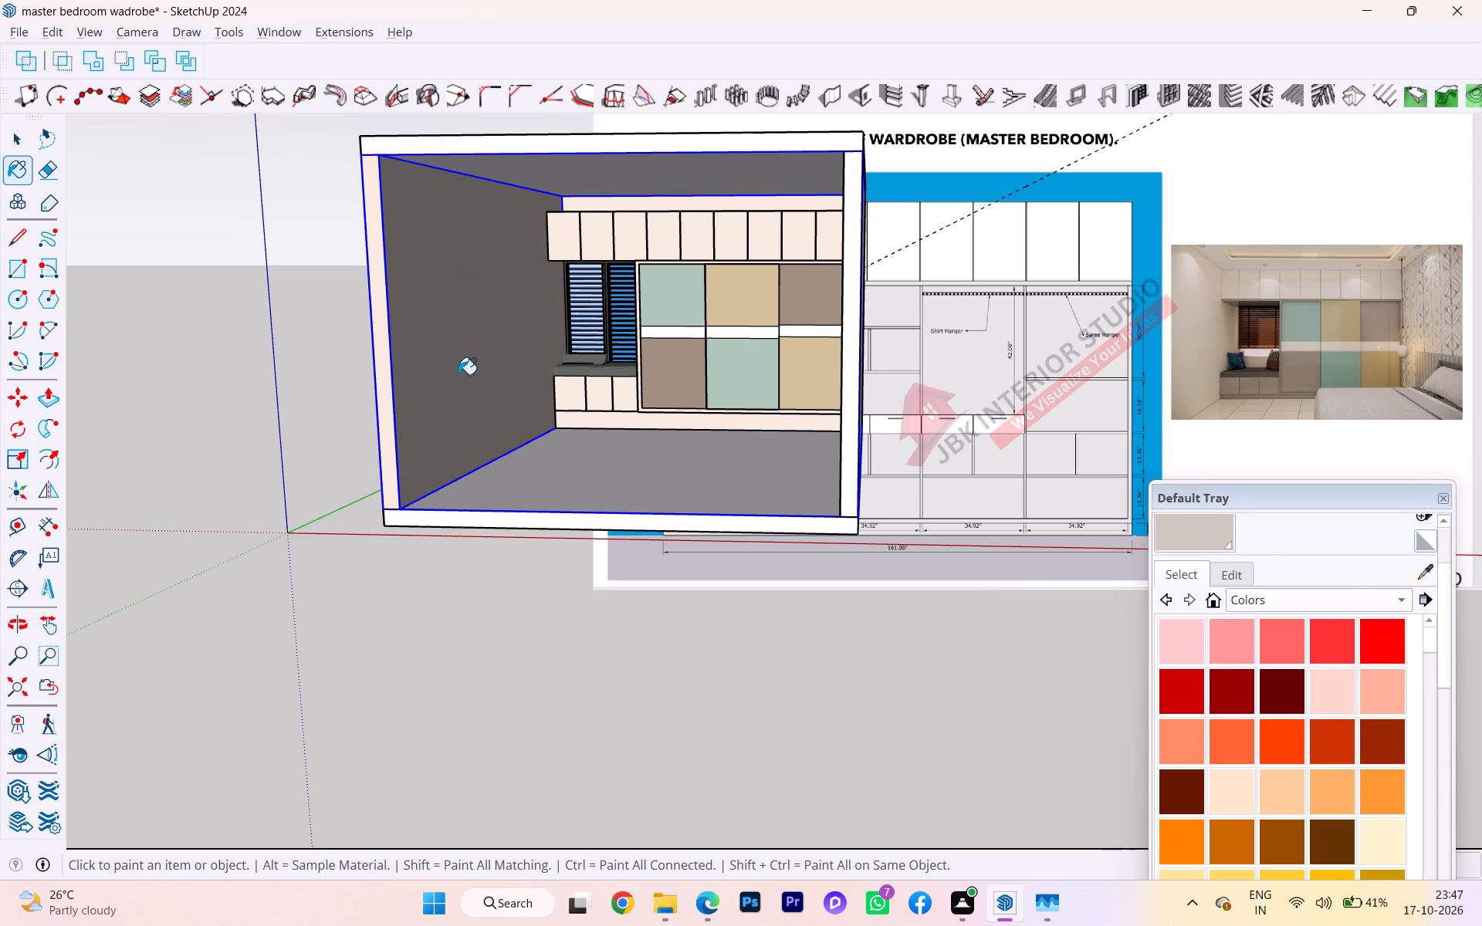
key("space")
left_click(328, 553)
middle_click_drag(500, 326, 531, 323)
scroll(500, 326, "down", 1)
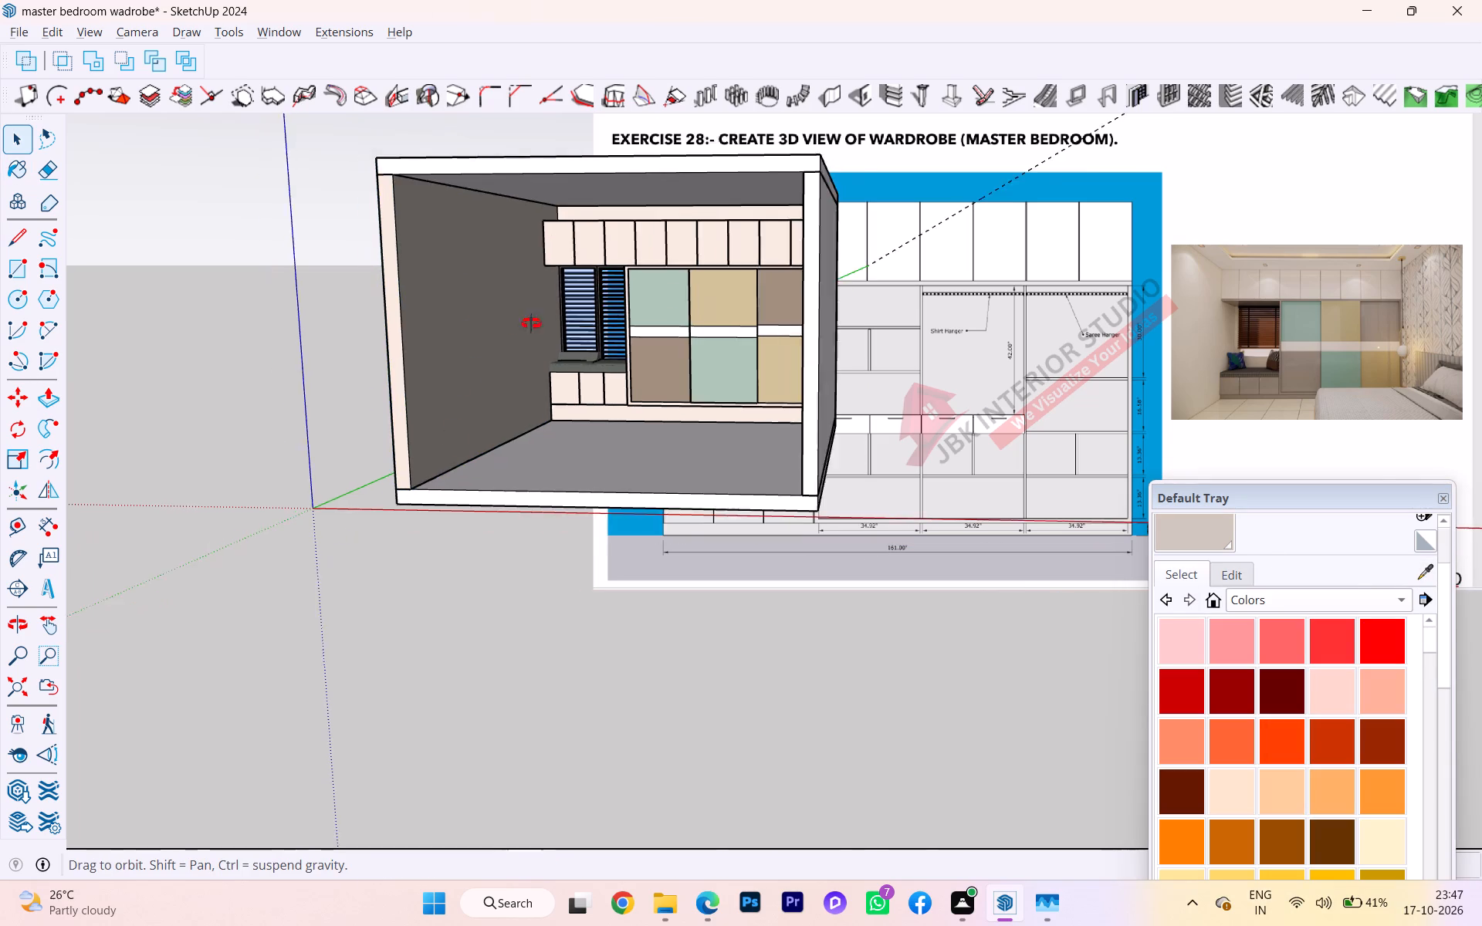
middle_click_drag(531, 323, 667, 336)
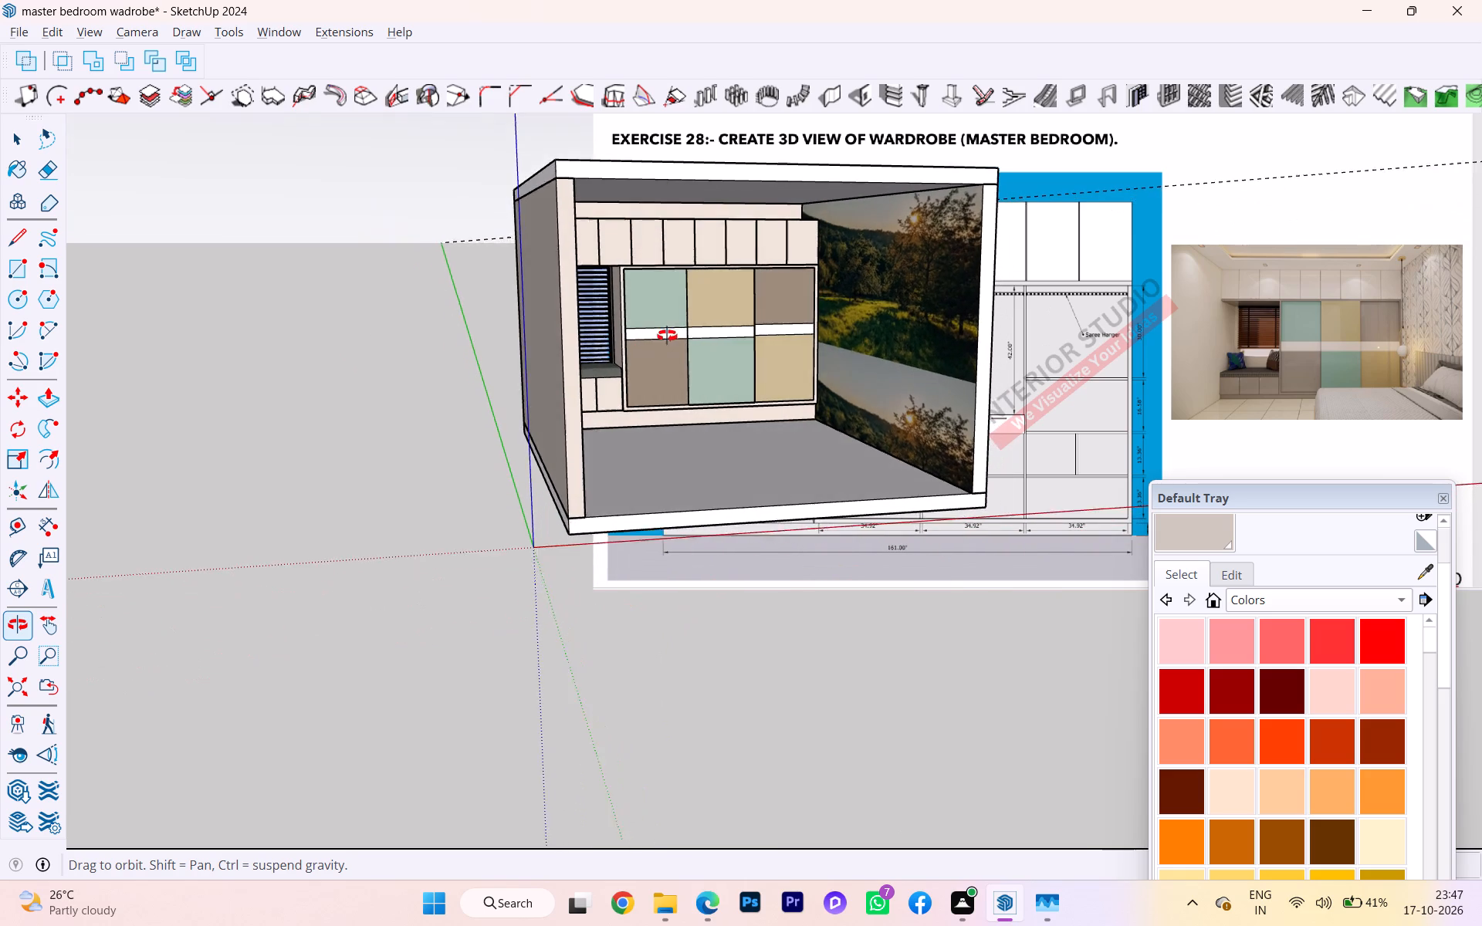
Examine the repainted walls and the wardrobe from the open front of the room.
middle_click_drag(667, 336, 661, 323)
scroll(687, 291, "up", 3)
scroll(625, 234, "down", 1)
scroll(613, 234, "up", 3)
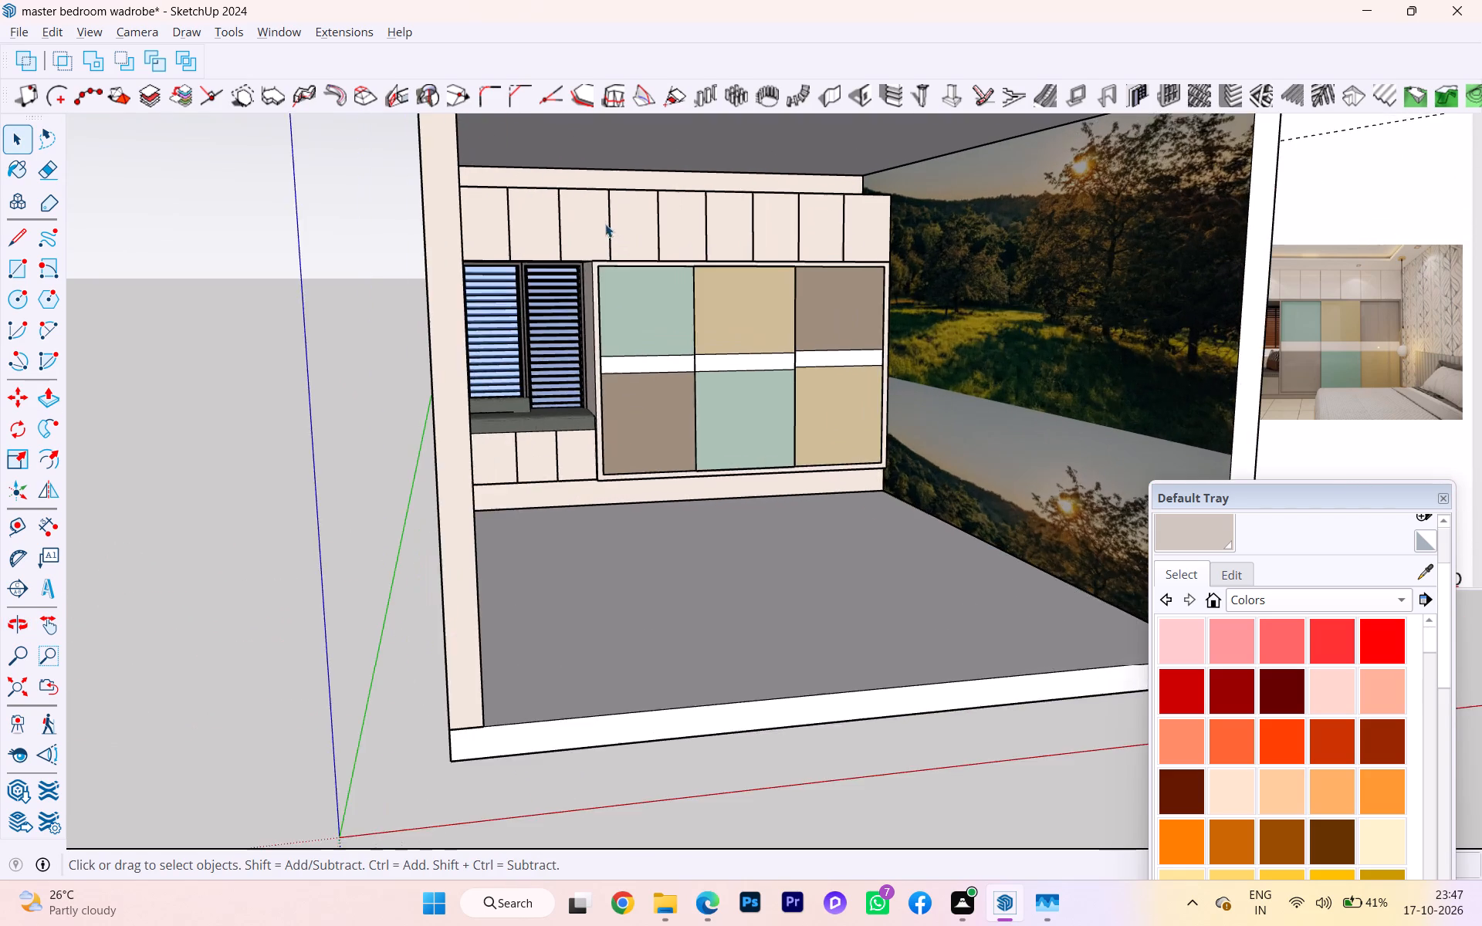
scroll(604, 207, "down", 3)
scroll(574, 215, "up", 2)
scroll(541, 226, "down", 2)
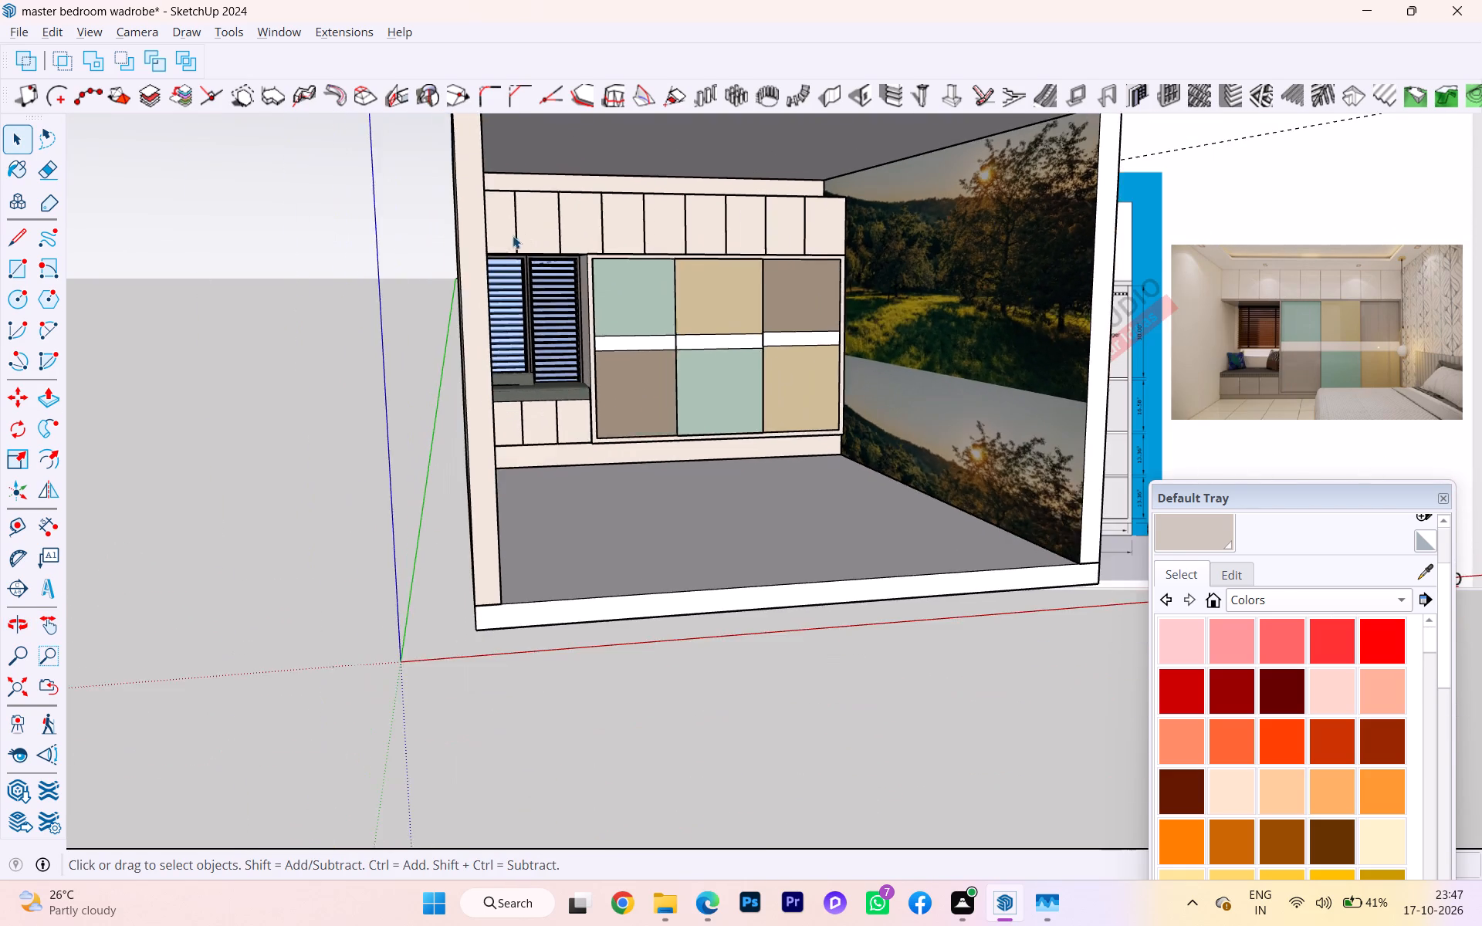
scroll(513, 235, "down", 2)
scroll(488, 246, "up", 1)
scroll(437, 265, "down", 2)
middle_click_drag(411, 300, 306, 362)
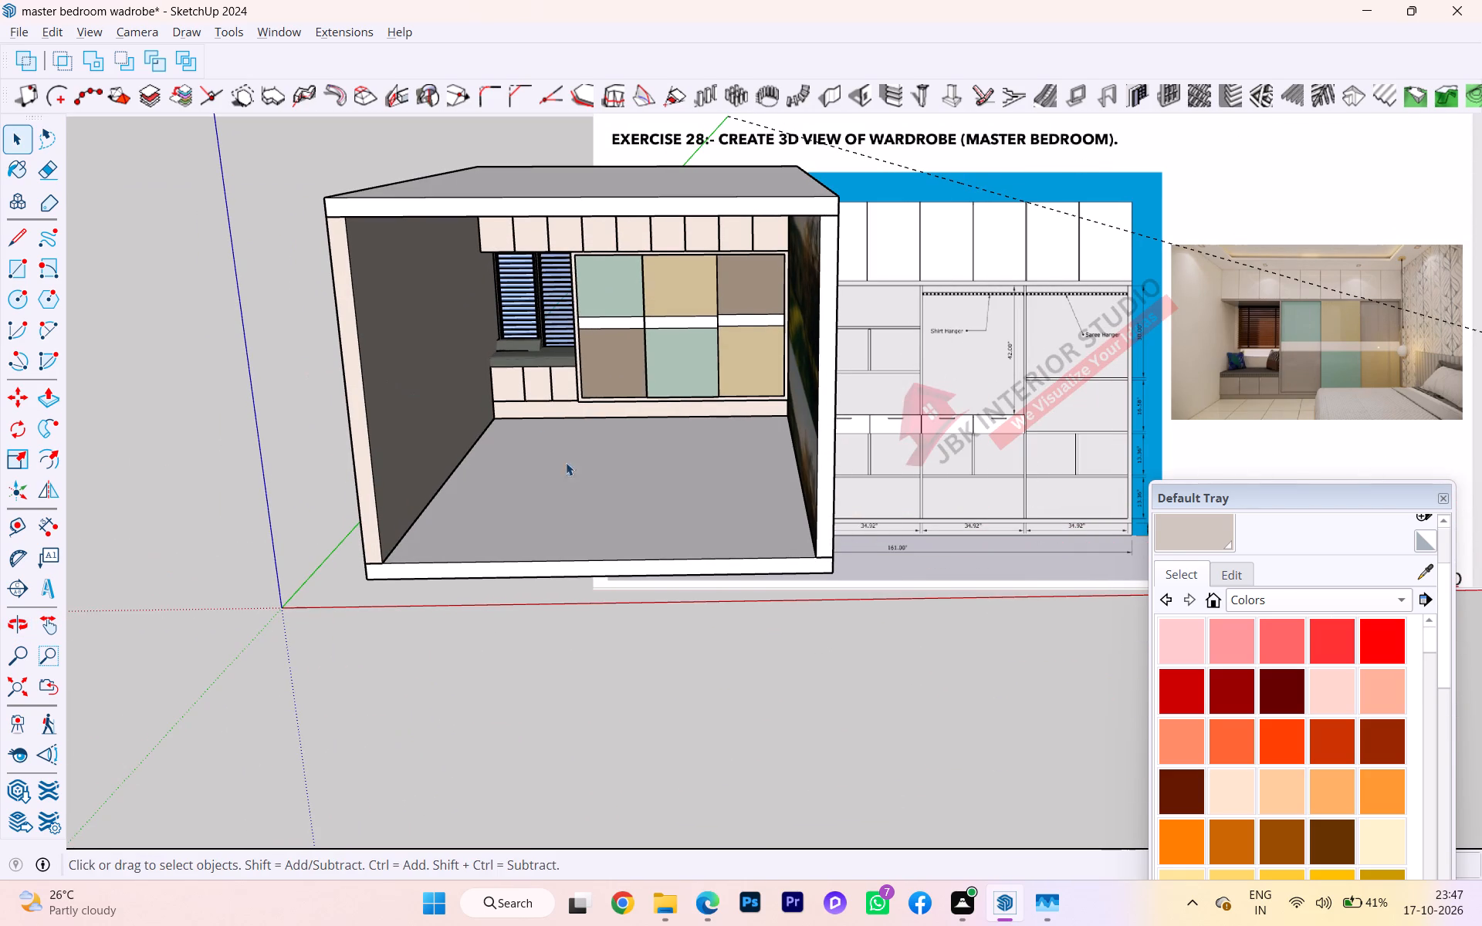
Paint the top face of the room's floor slab with a beige stone-look tile from the Tile material collection.
double_click(549, 519)
left_click(248, 646)
left_click(499, 509)
double_click(499, 509)
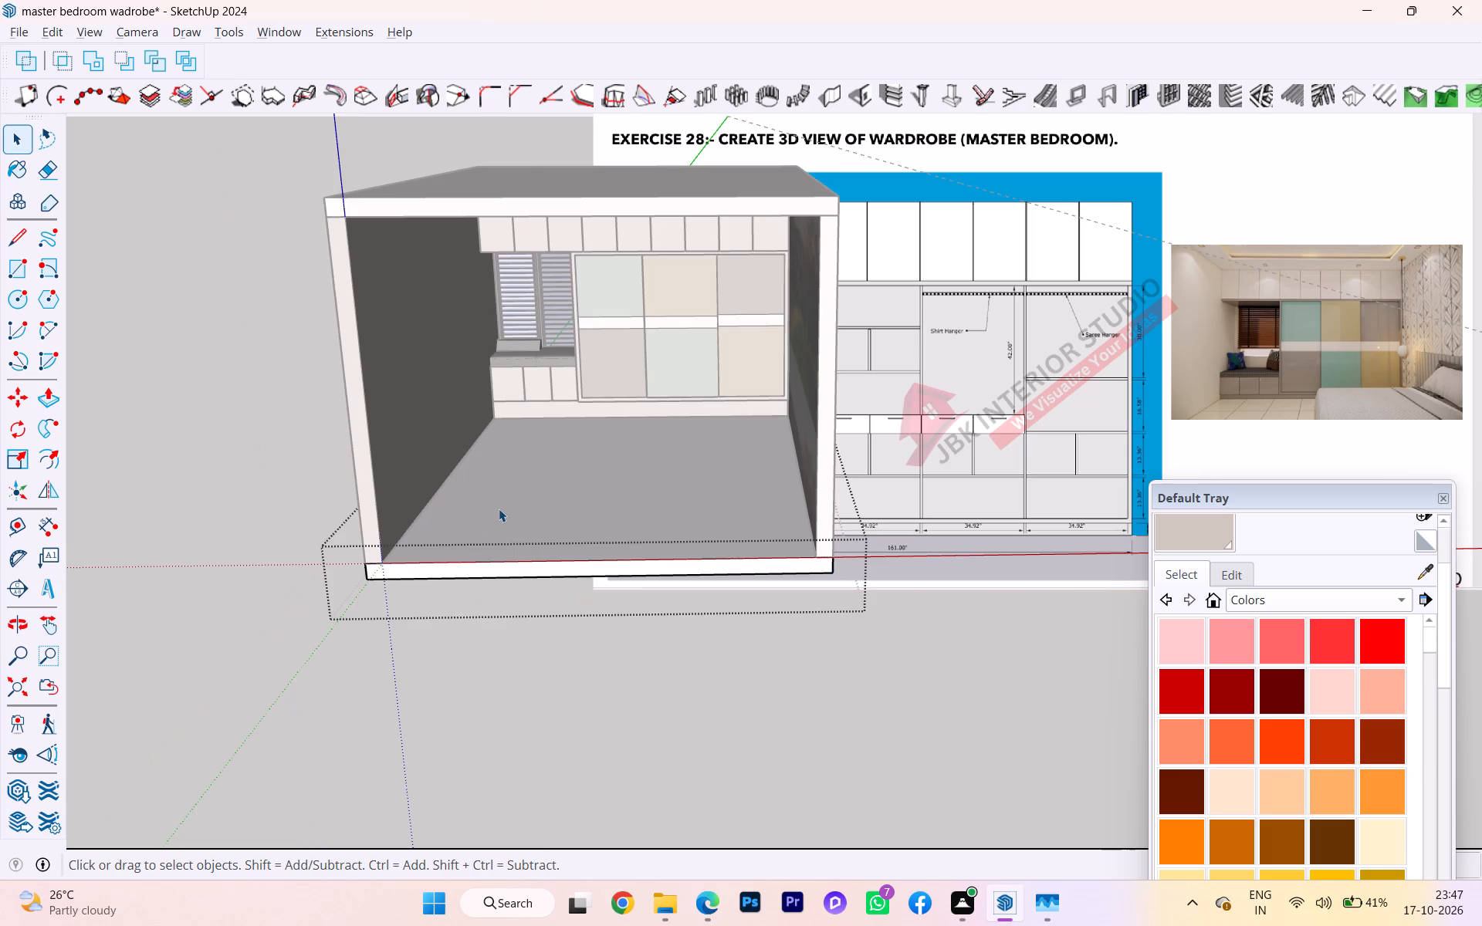
left_click(443, 599)
double_click(502, 529)
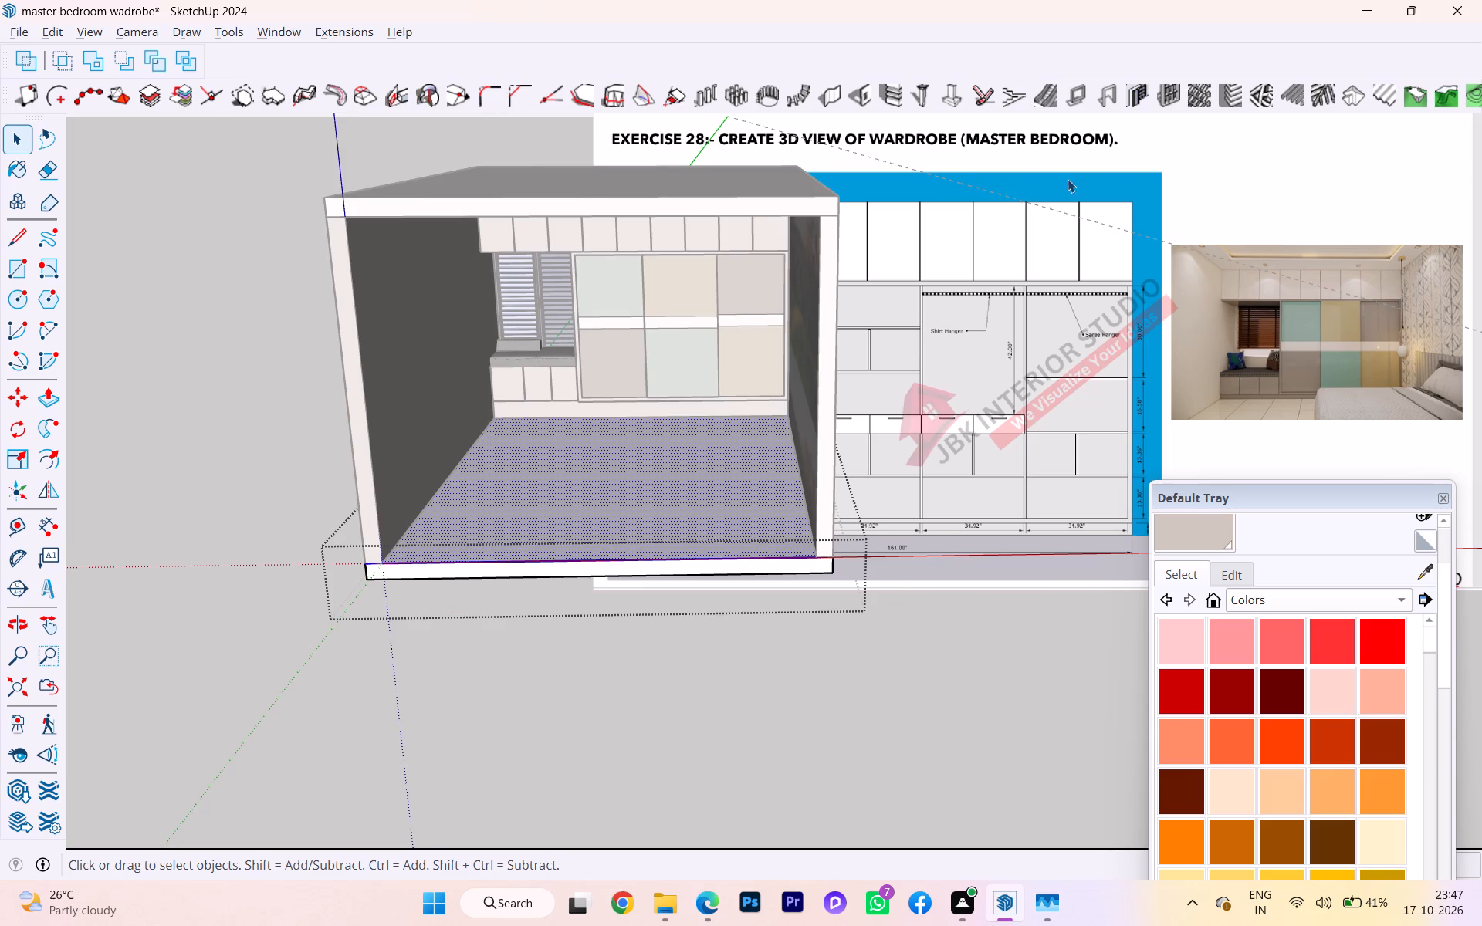
left_click(1262, 599)
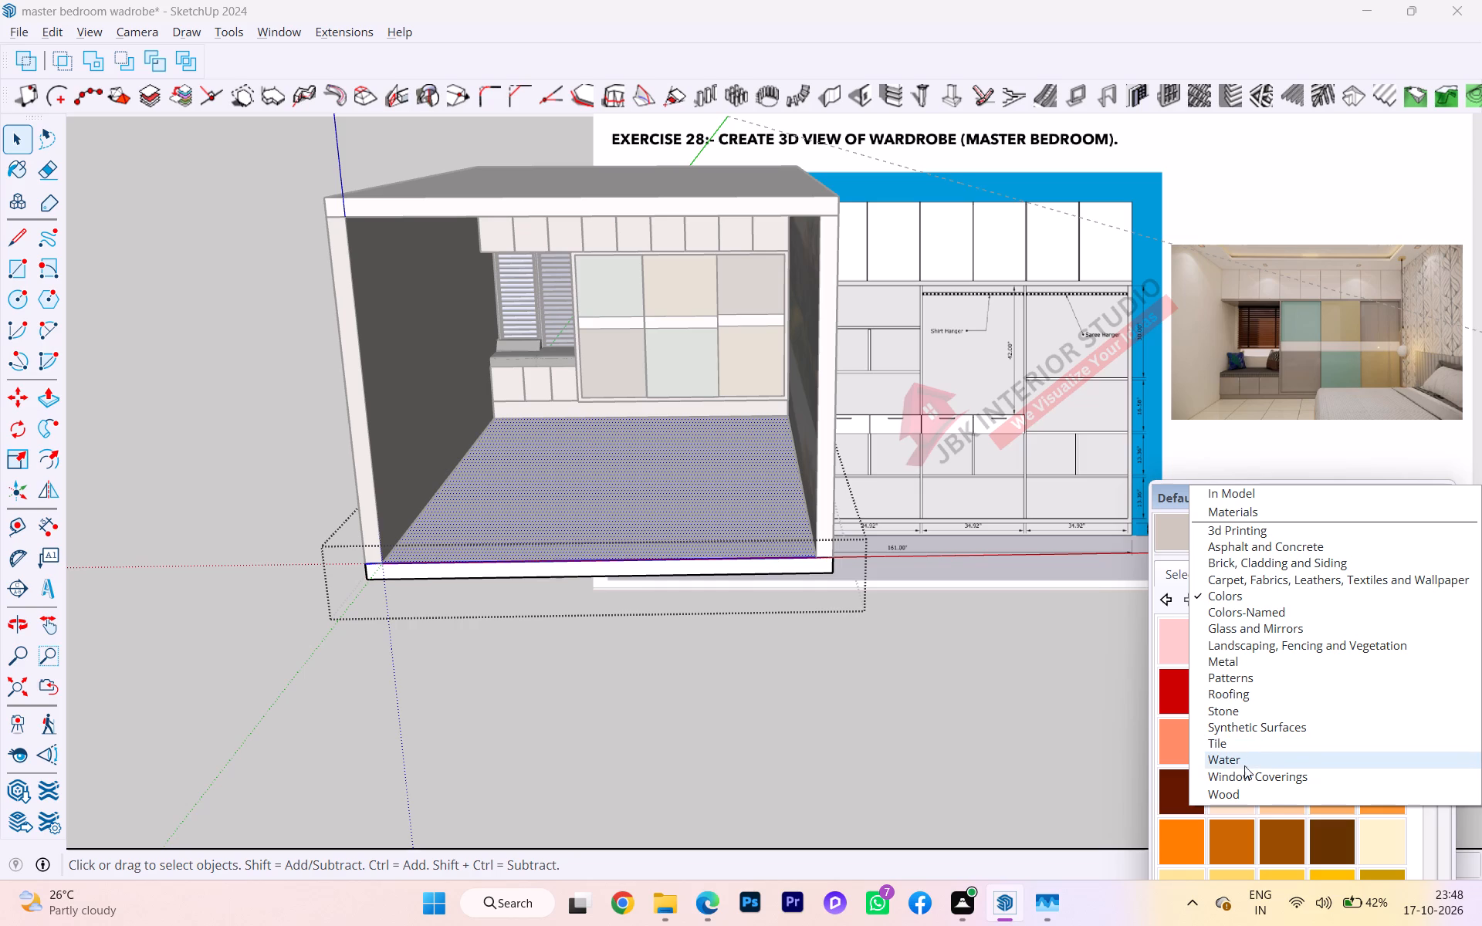
left_click(1260, 707)
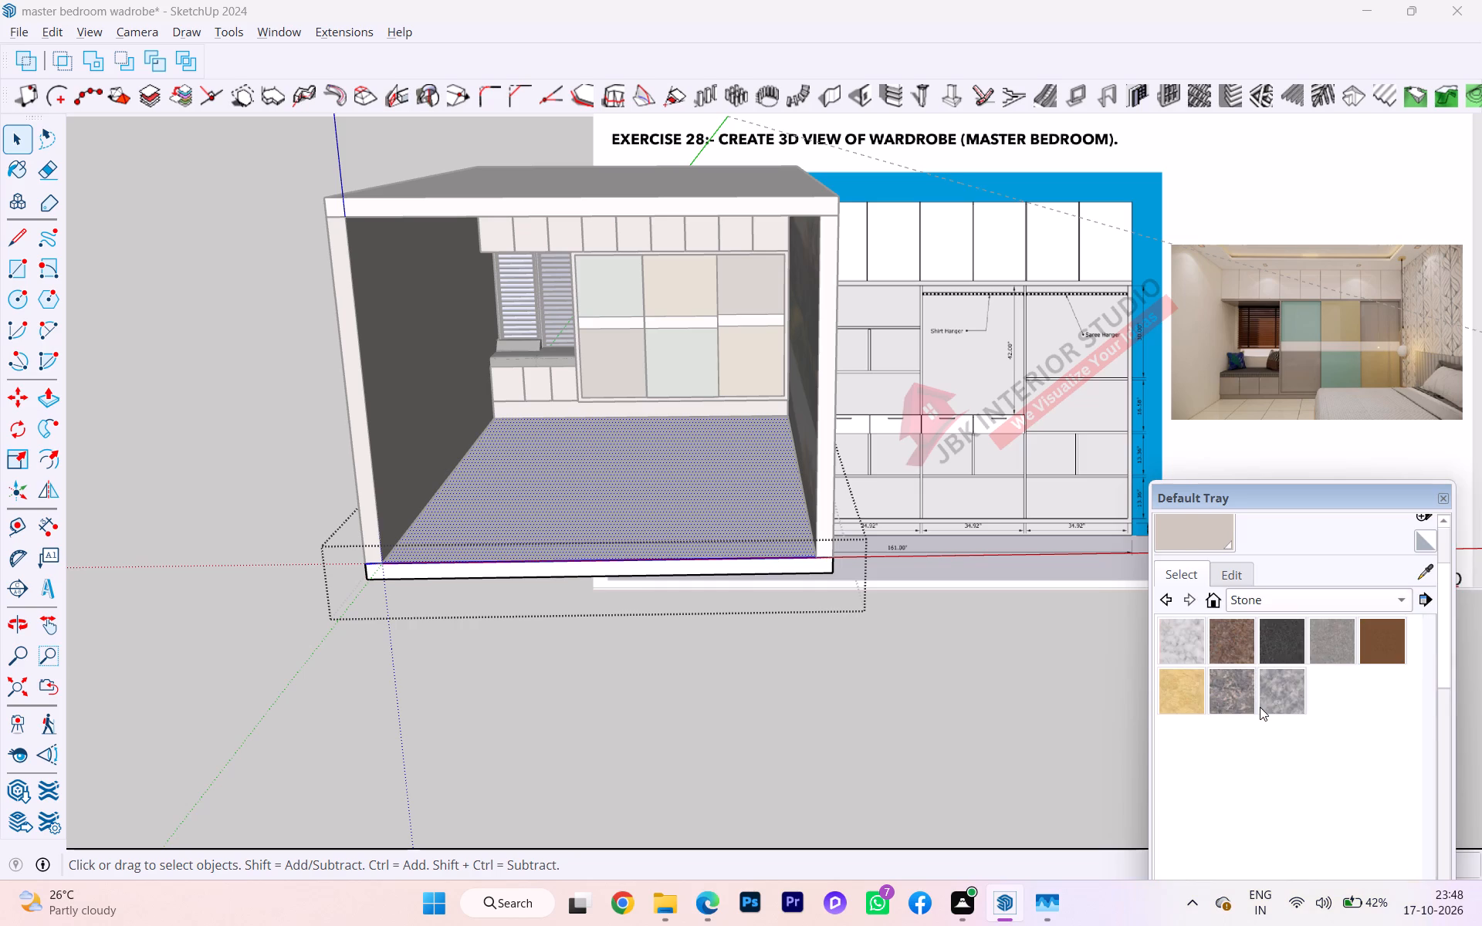
left_click(1300, 601)
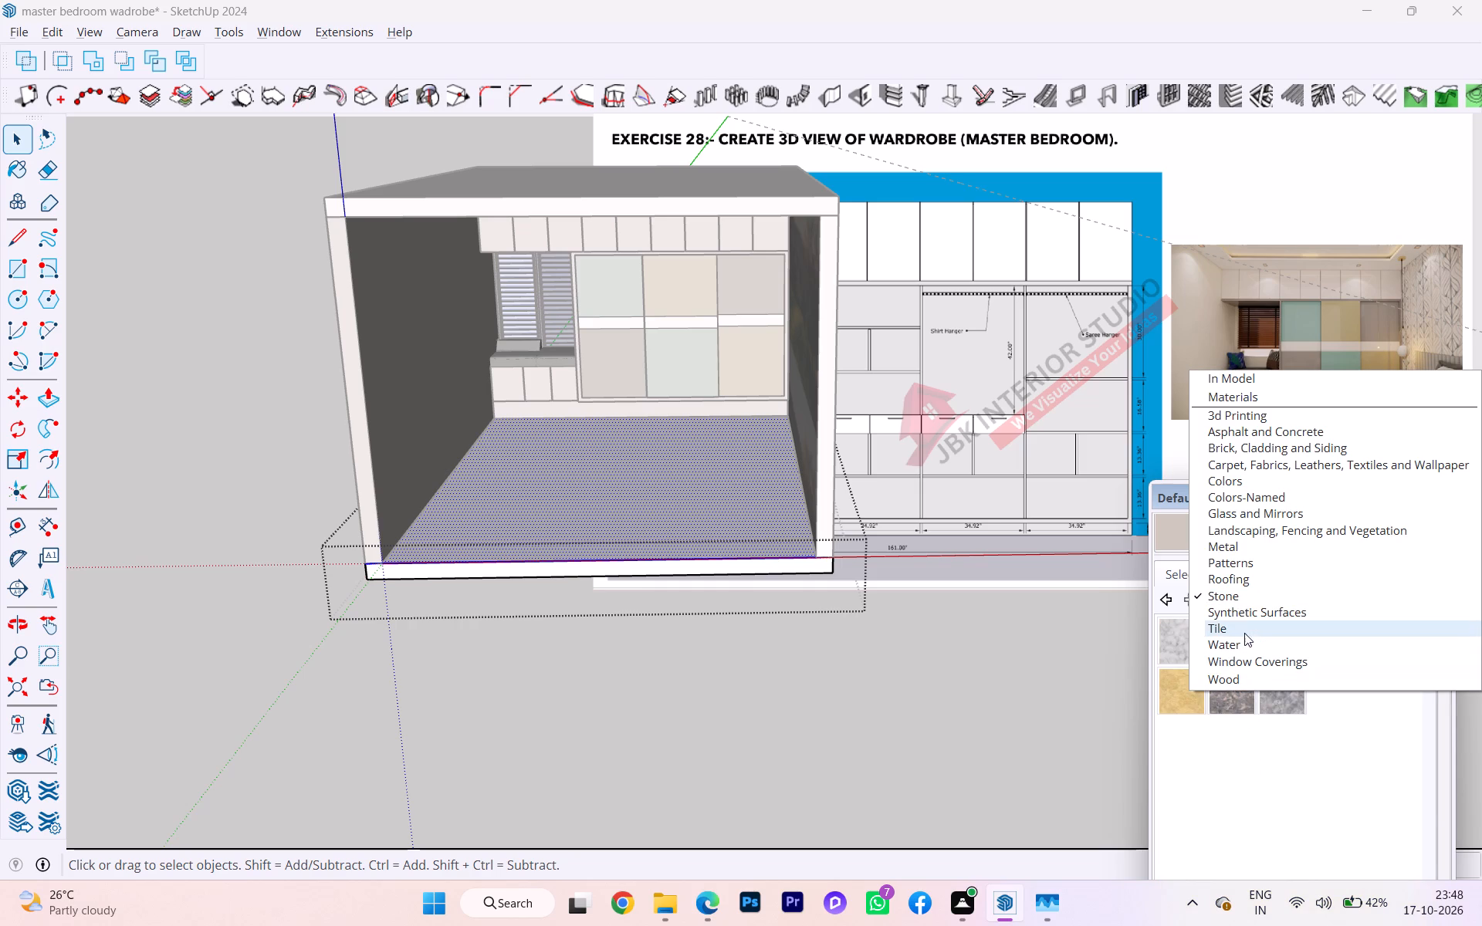
left_click(1244, 633)
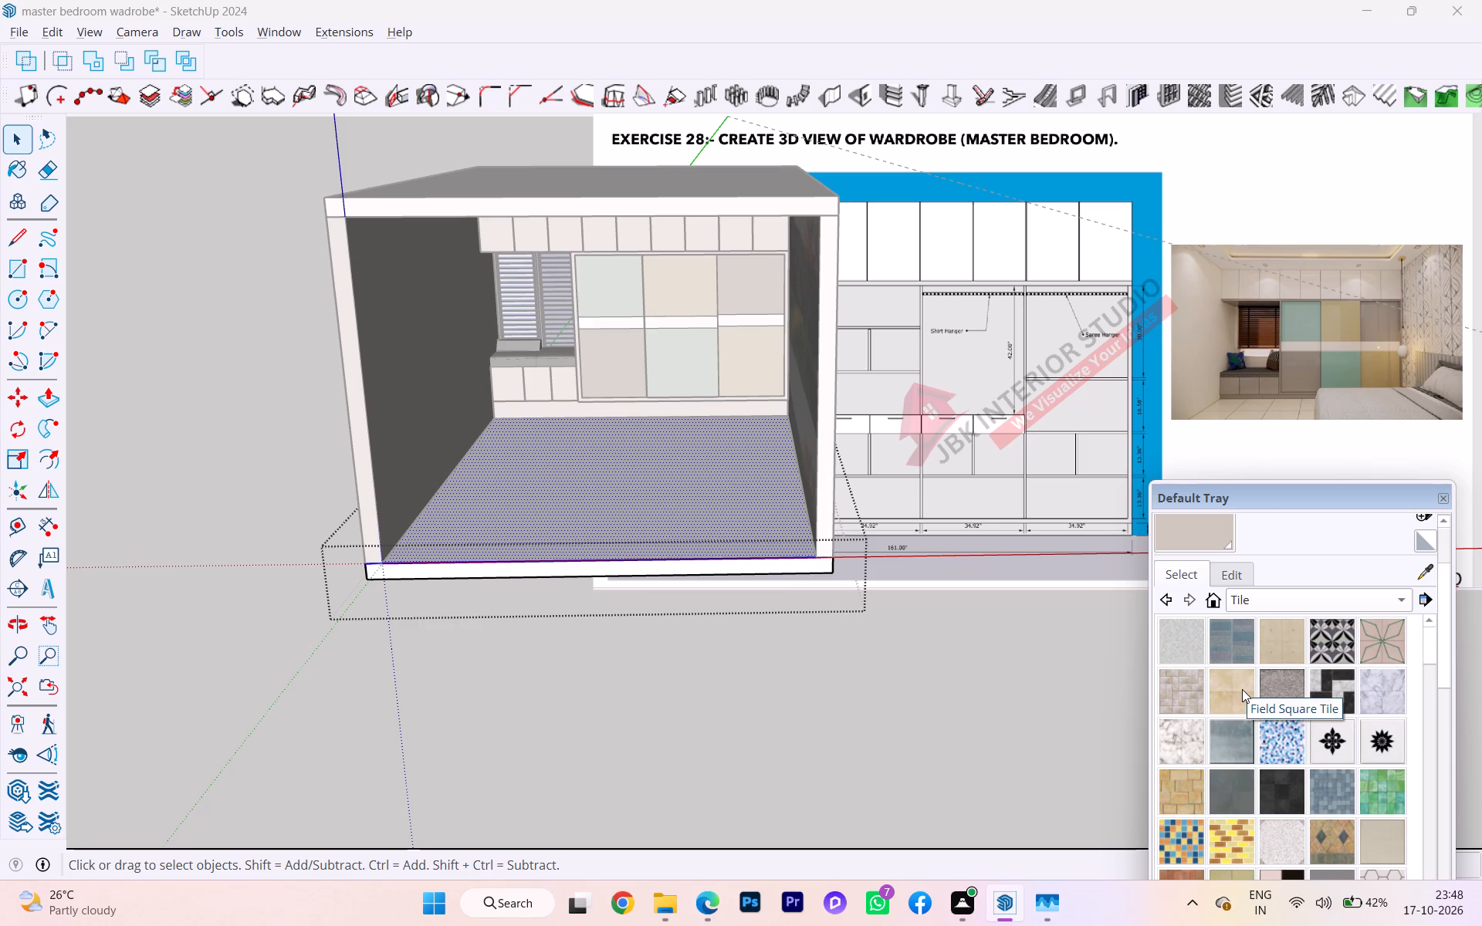
scroll(1194, 769, "down", 1)
scroll(1194, 770, "up", 1)
scroll(1193, 777, "down", 3)
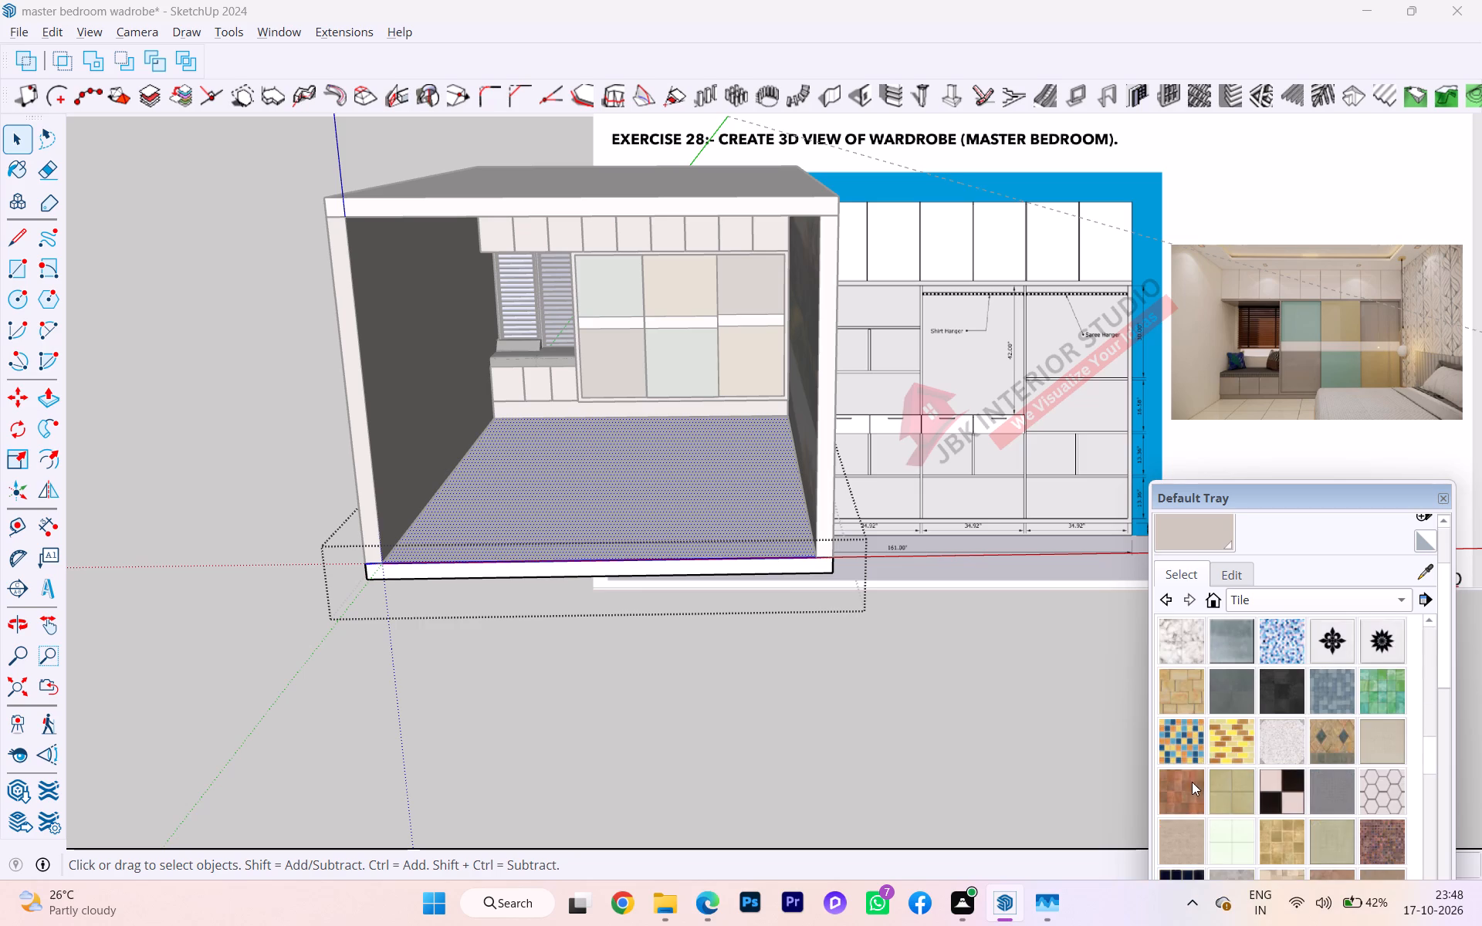
scroll(1194, 781, "down", 2)
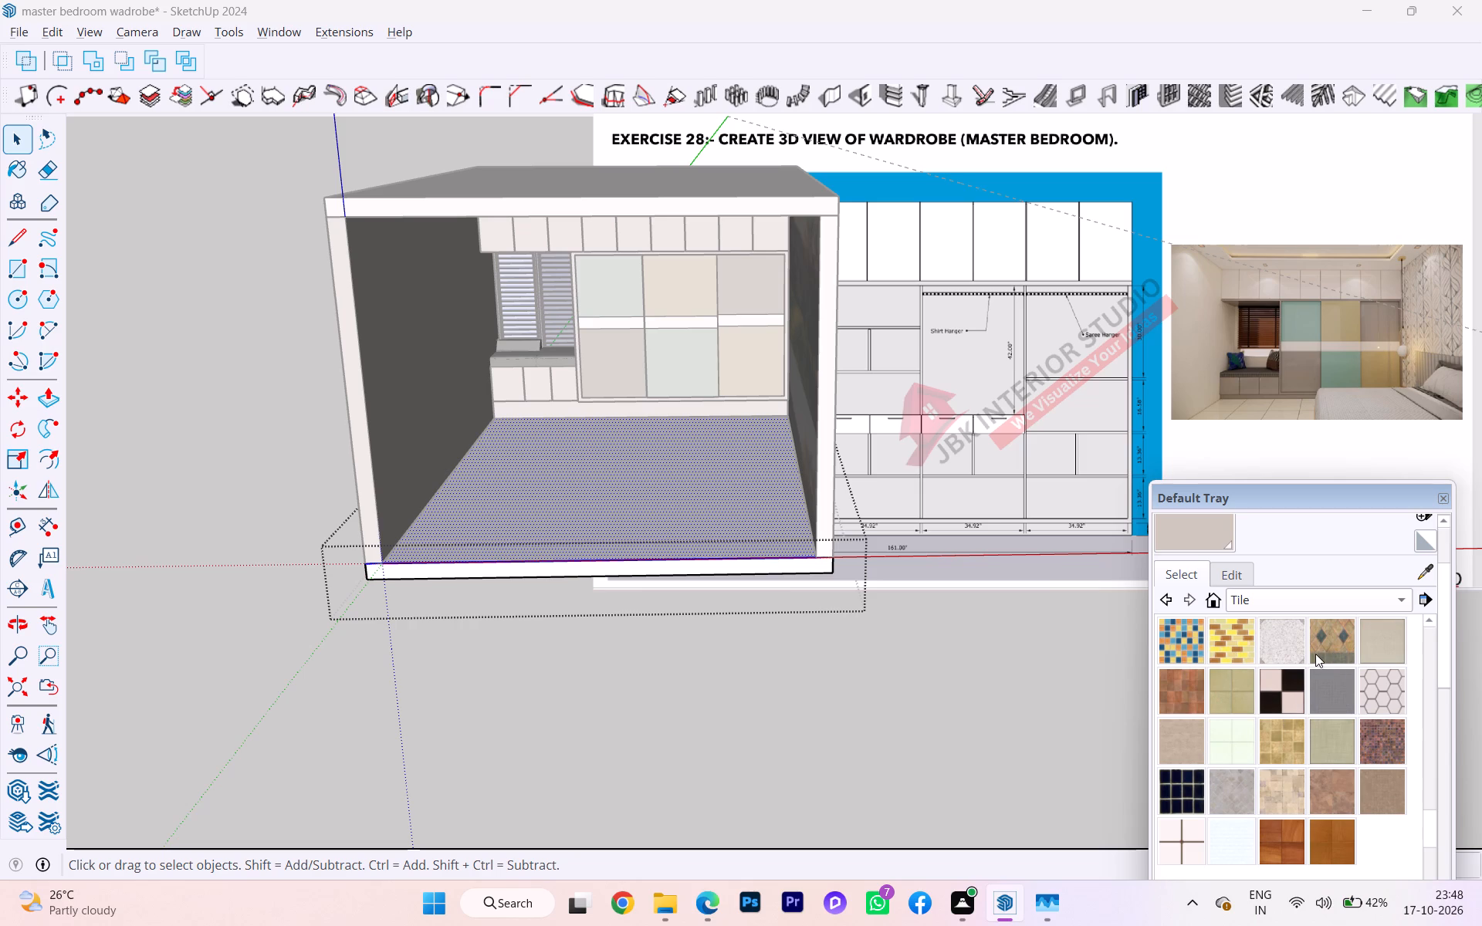
left_click(1186, 741)
left_click(740, 535)
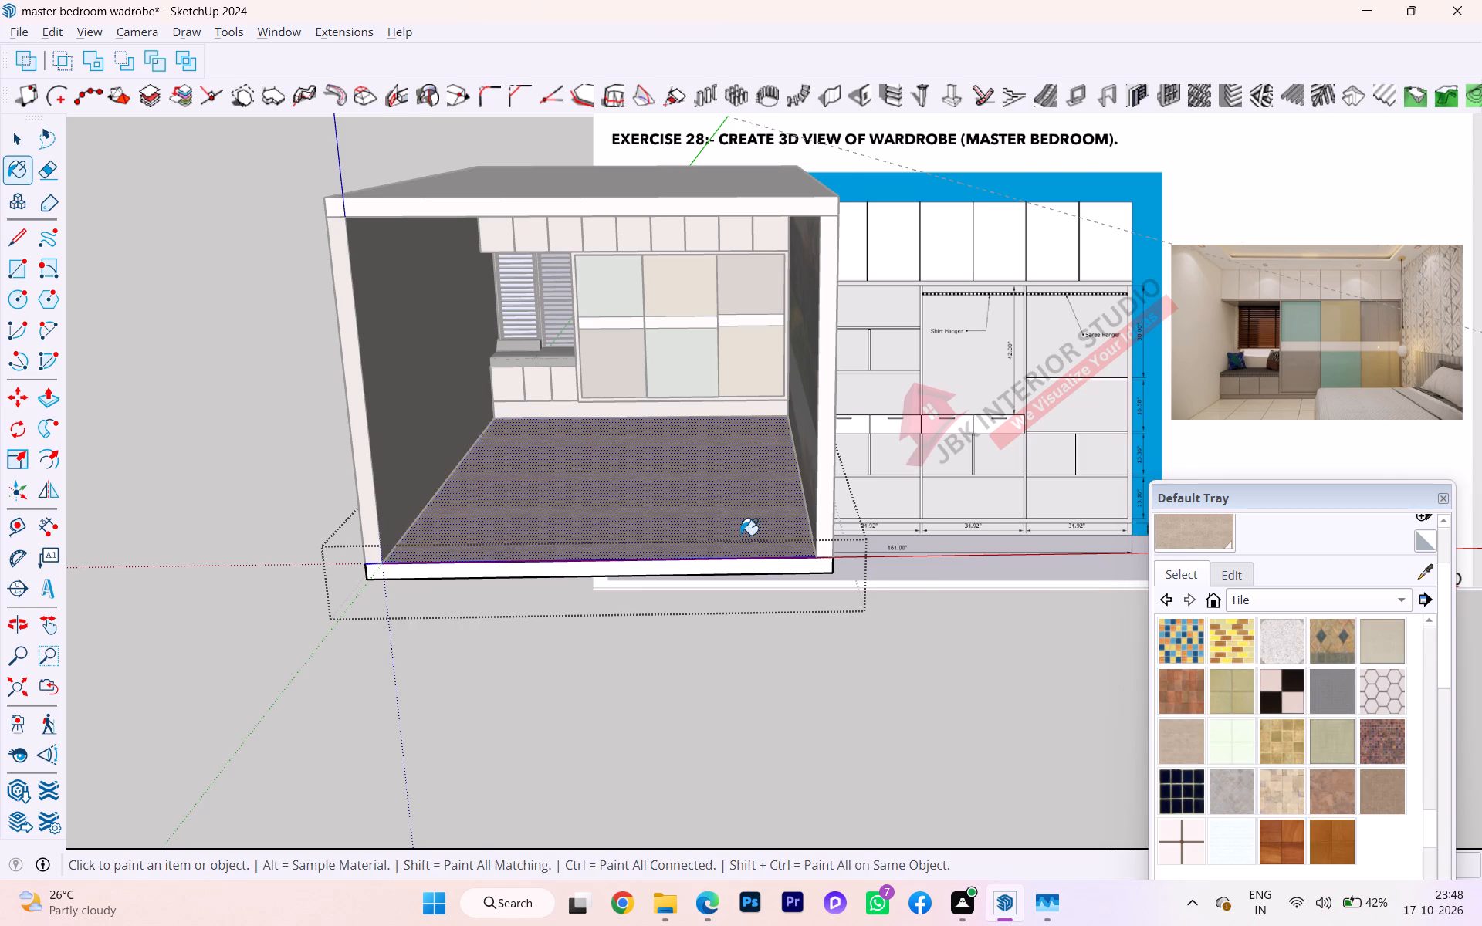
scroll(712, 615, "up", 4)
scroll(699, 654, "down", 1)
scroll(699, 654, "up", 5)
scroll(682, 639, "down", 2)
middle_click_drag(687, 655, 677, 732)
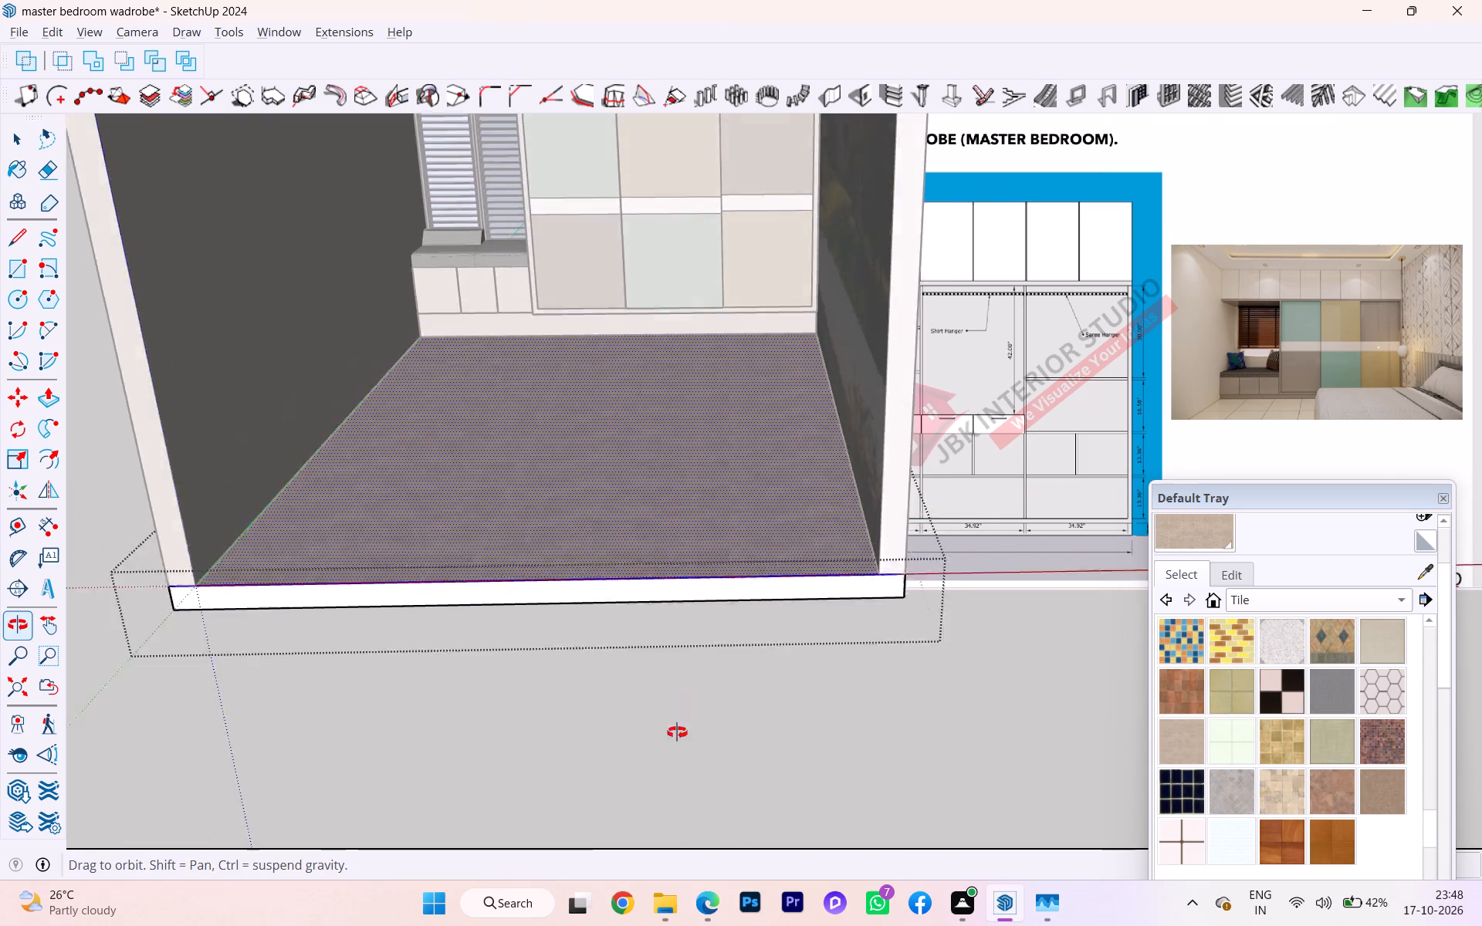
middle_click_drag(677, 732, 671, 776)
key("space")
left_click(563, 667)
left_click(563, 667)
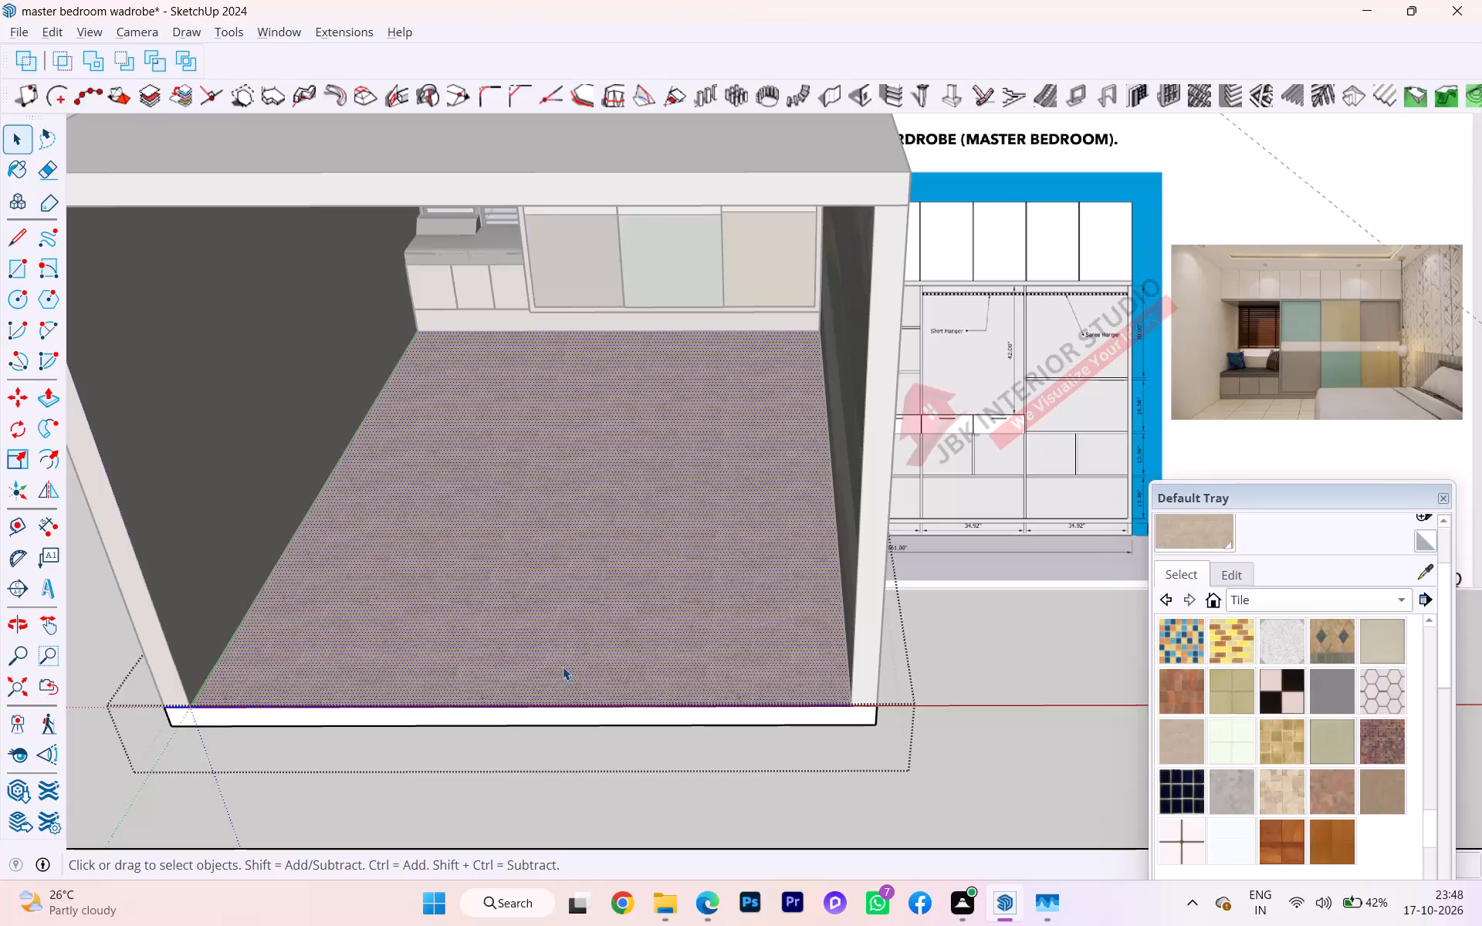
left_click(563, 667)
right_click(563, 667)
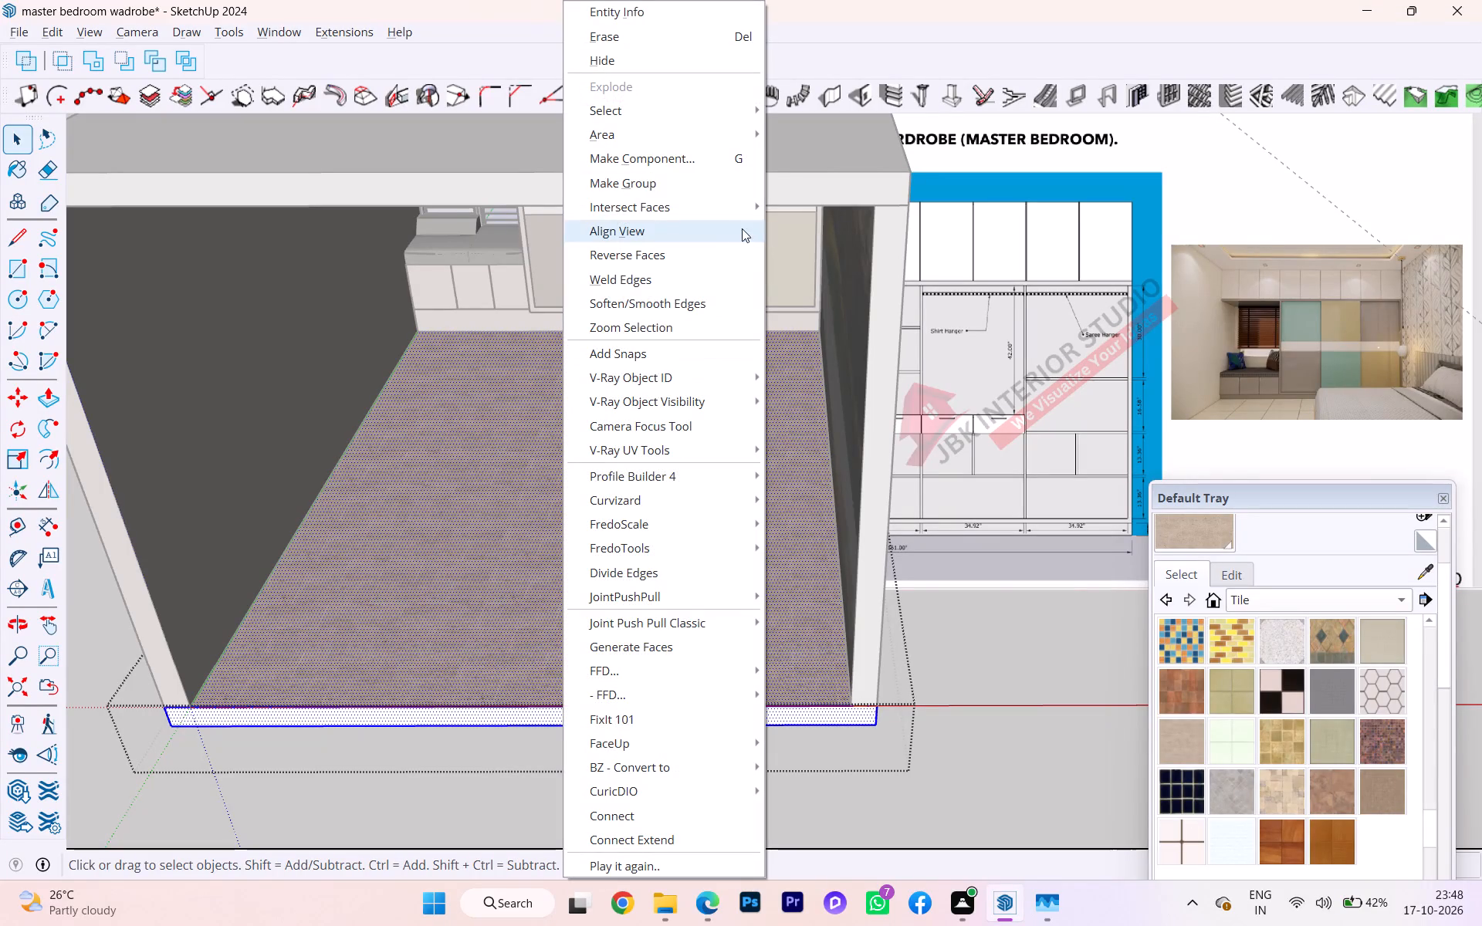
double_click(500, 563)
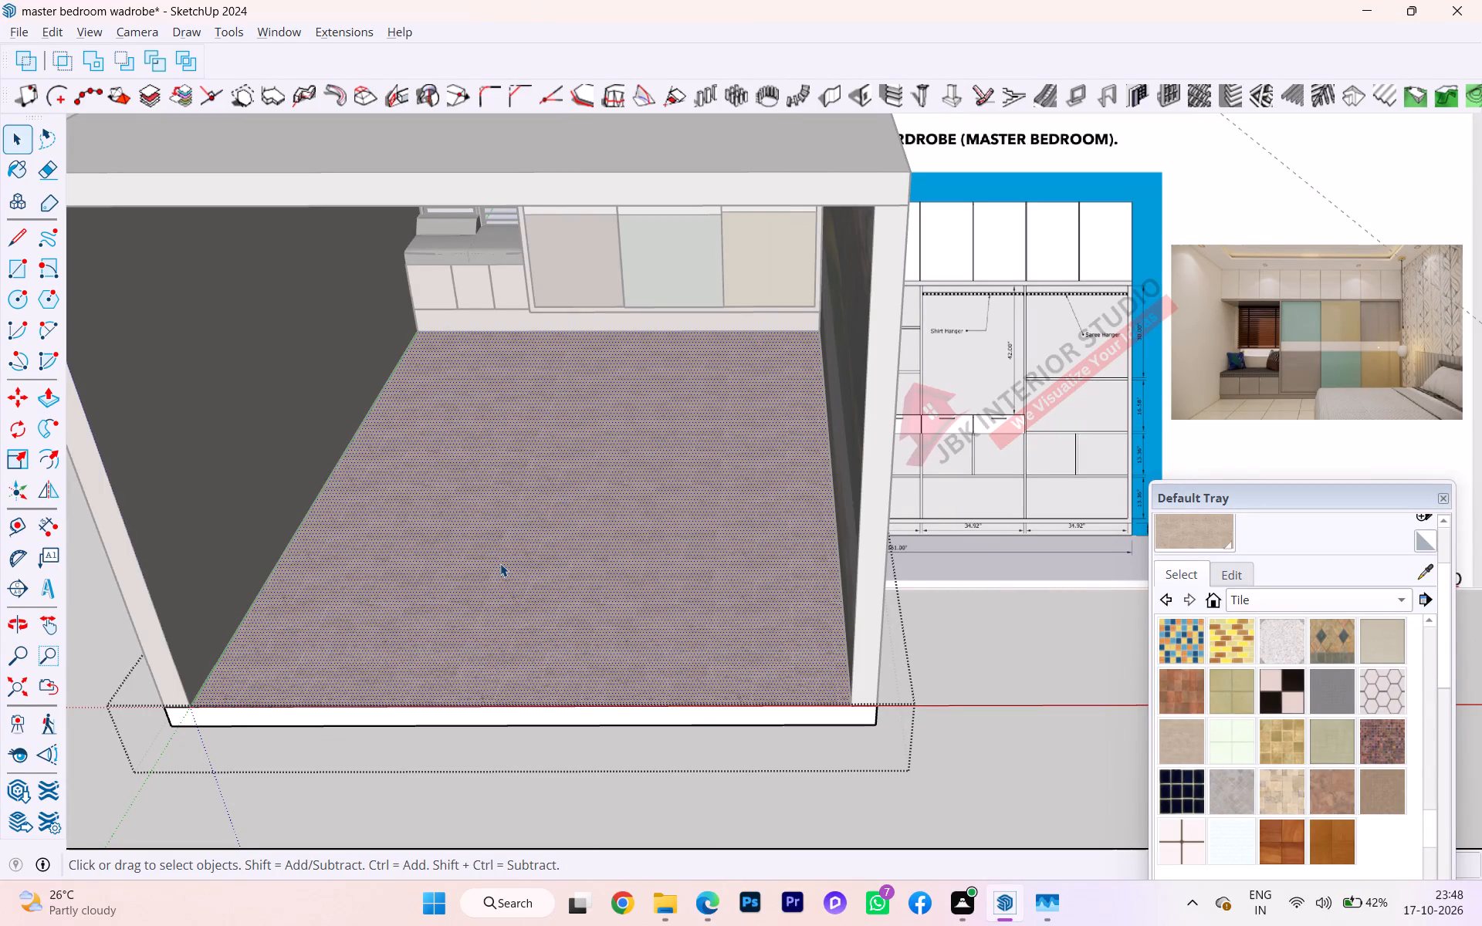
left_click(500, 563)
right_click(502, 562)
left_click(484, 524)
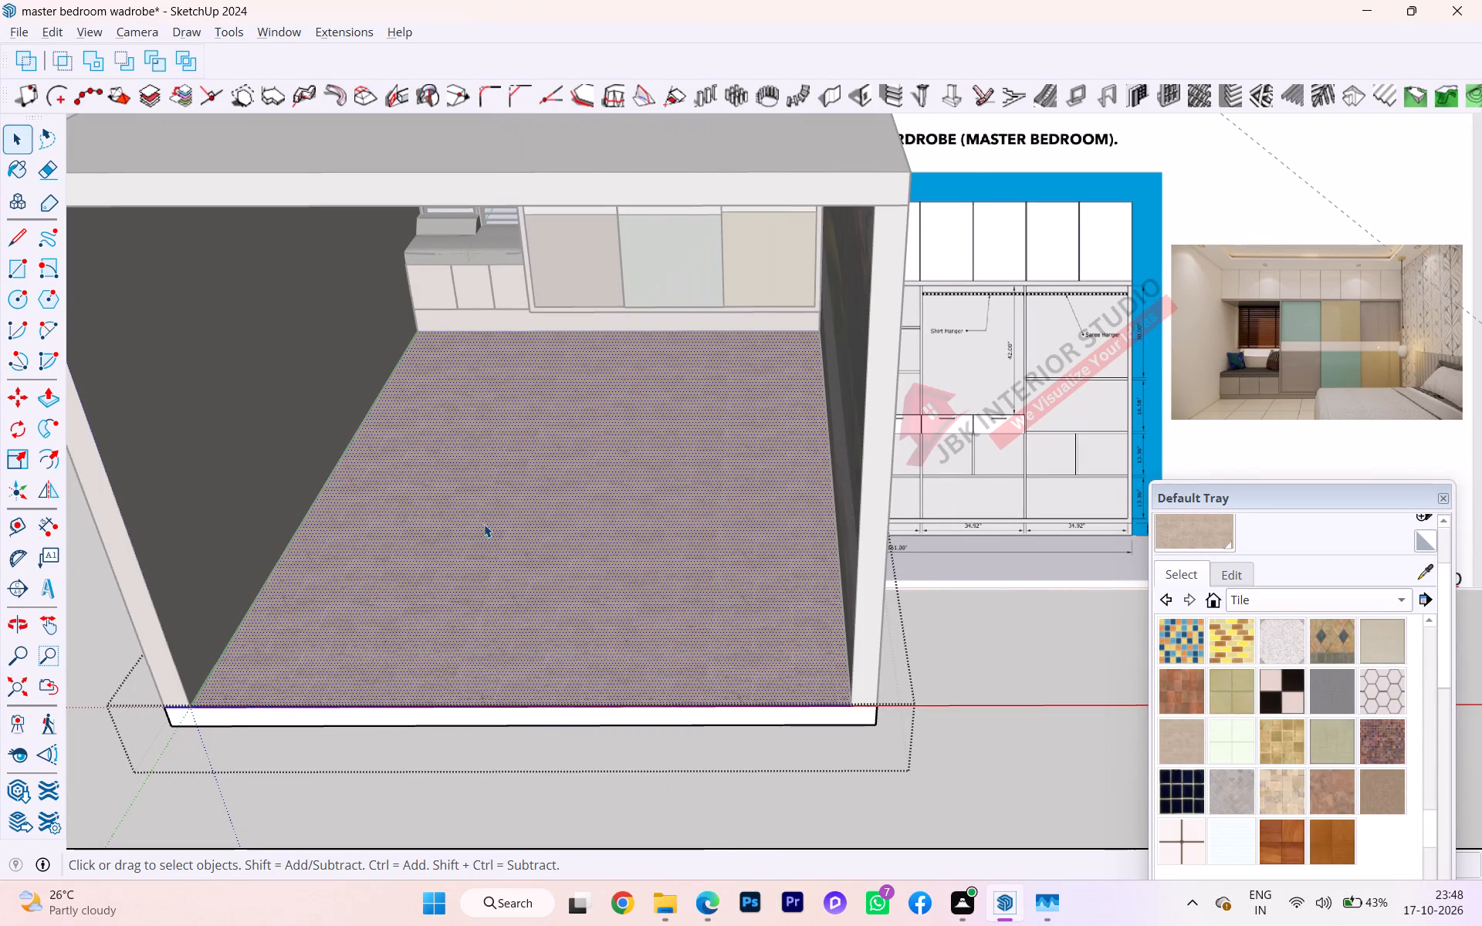
Open texture positioning for the tile on the floor's top face.
scroll(502, 617, "up", 1)
scroll(501, 617, "down", 1)
scroll(501, 618, "up", 9)
scroll(428, 666, "down", 1)
scroll(428, 666, "up", 1)
left_click(428, 667)
triple_click(427, 667)
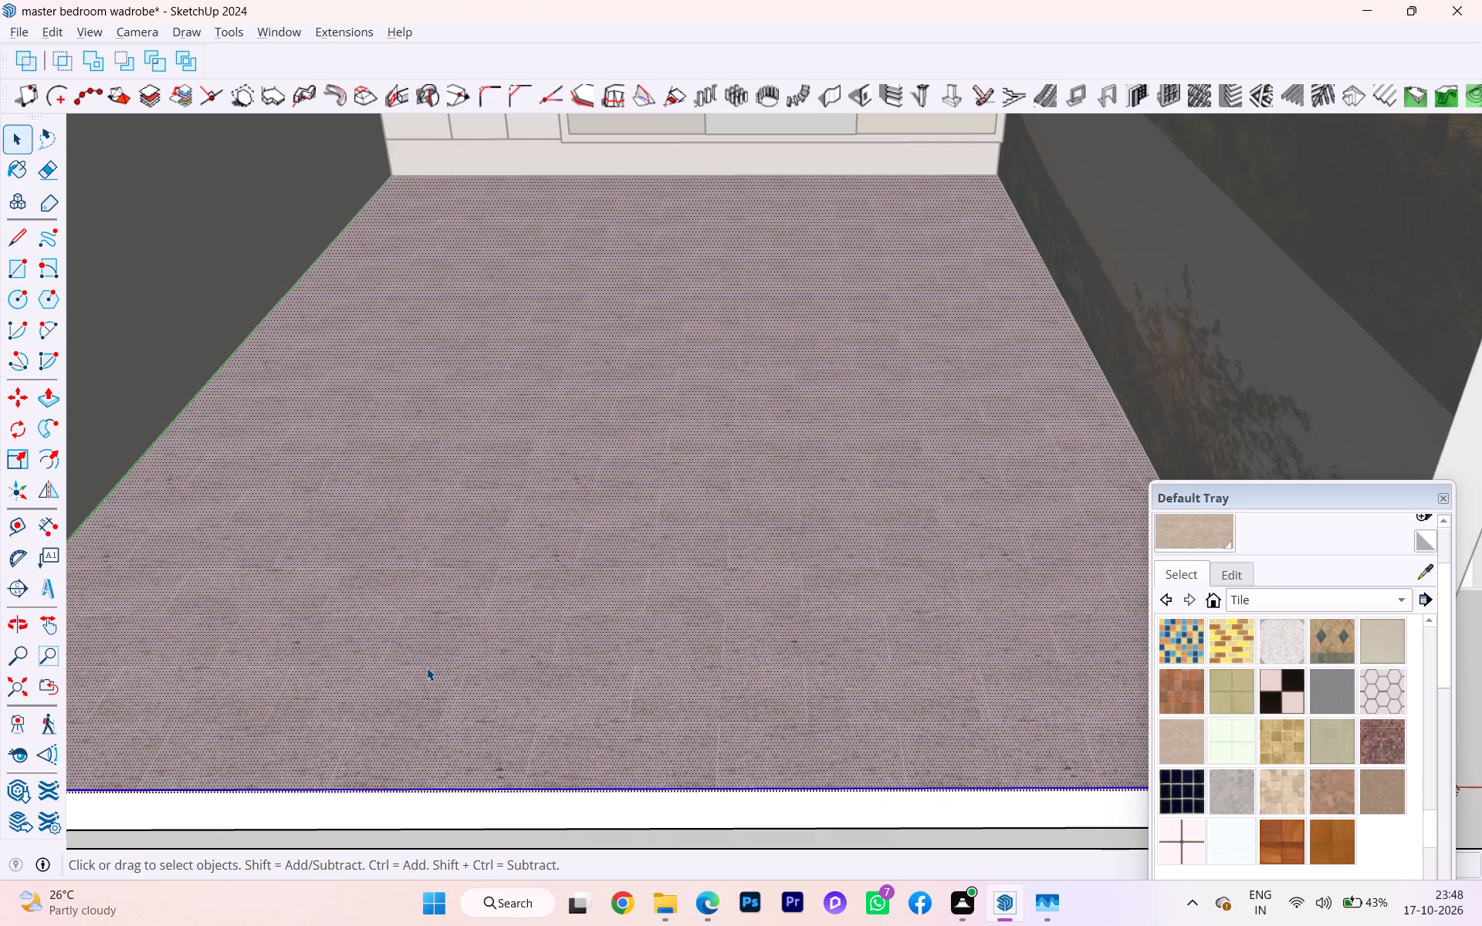
triple_click(427, 667)
double_click(427, 667)
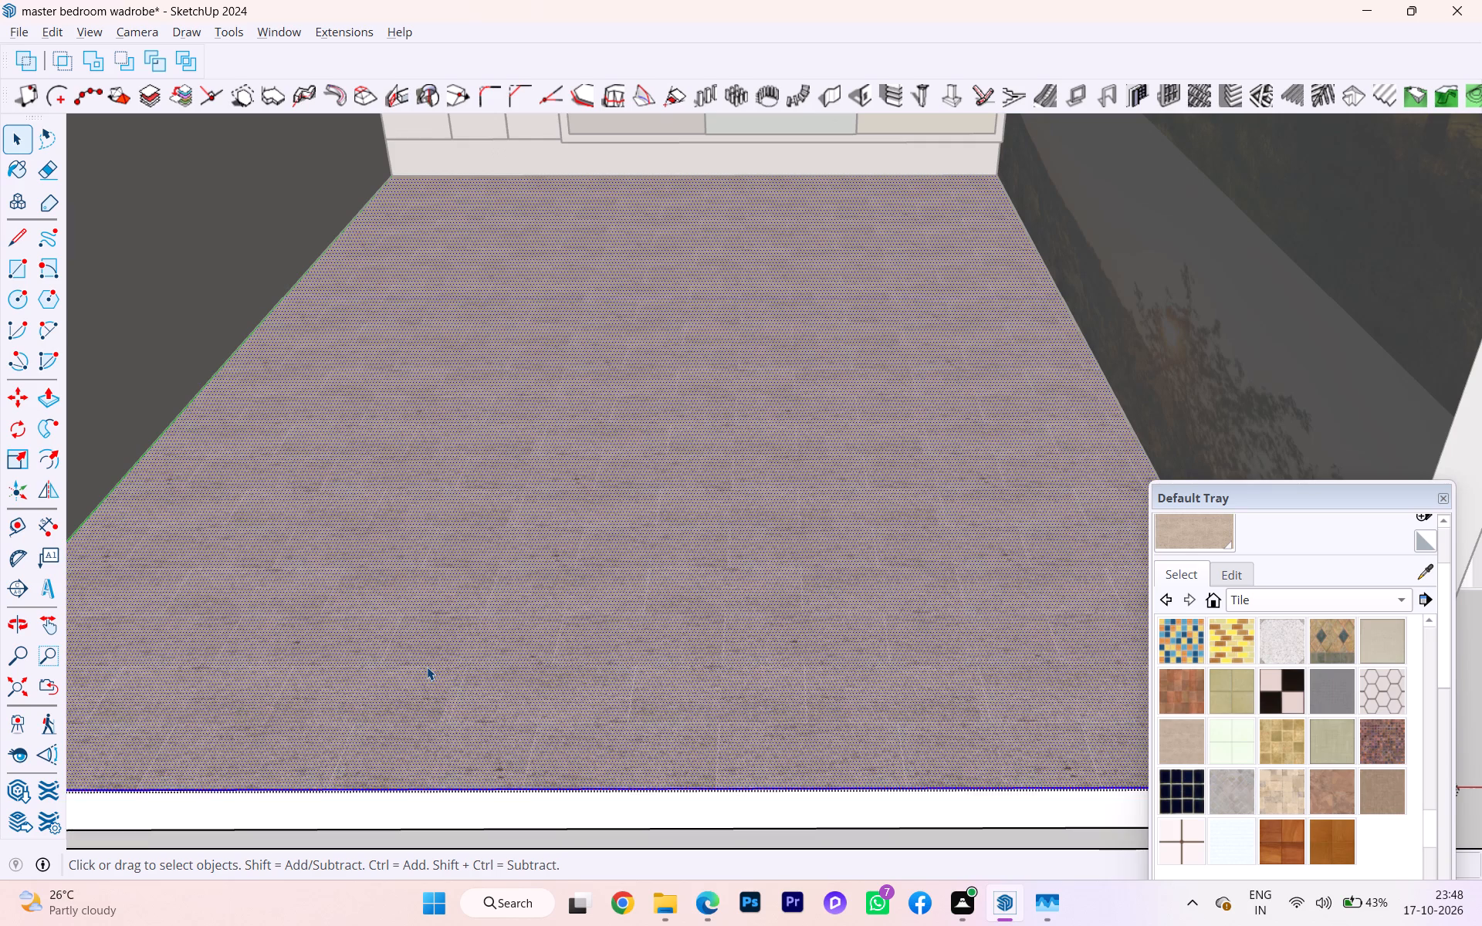
left_click(427, 667)
right_click(427, 667)
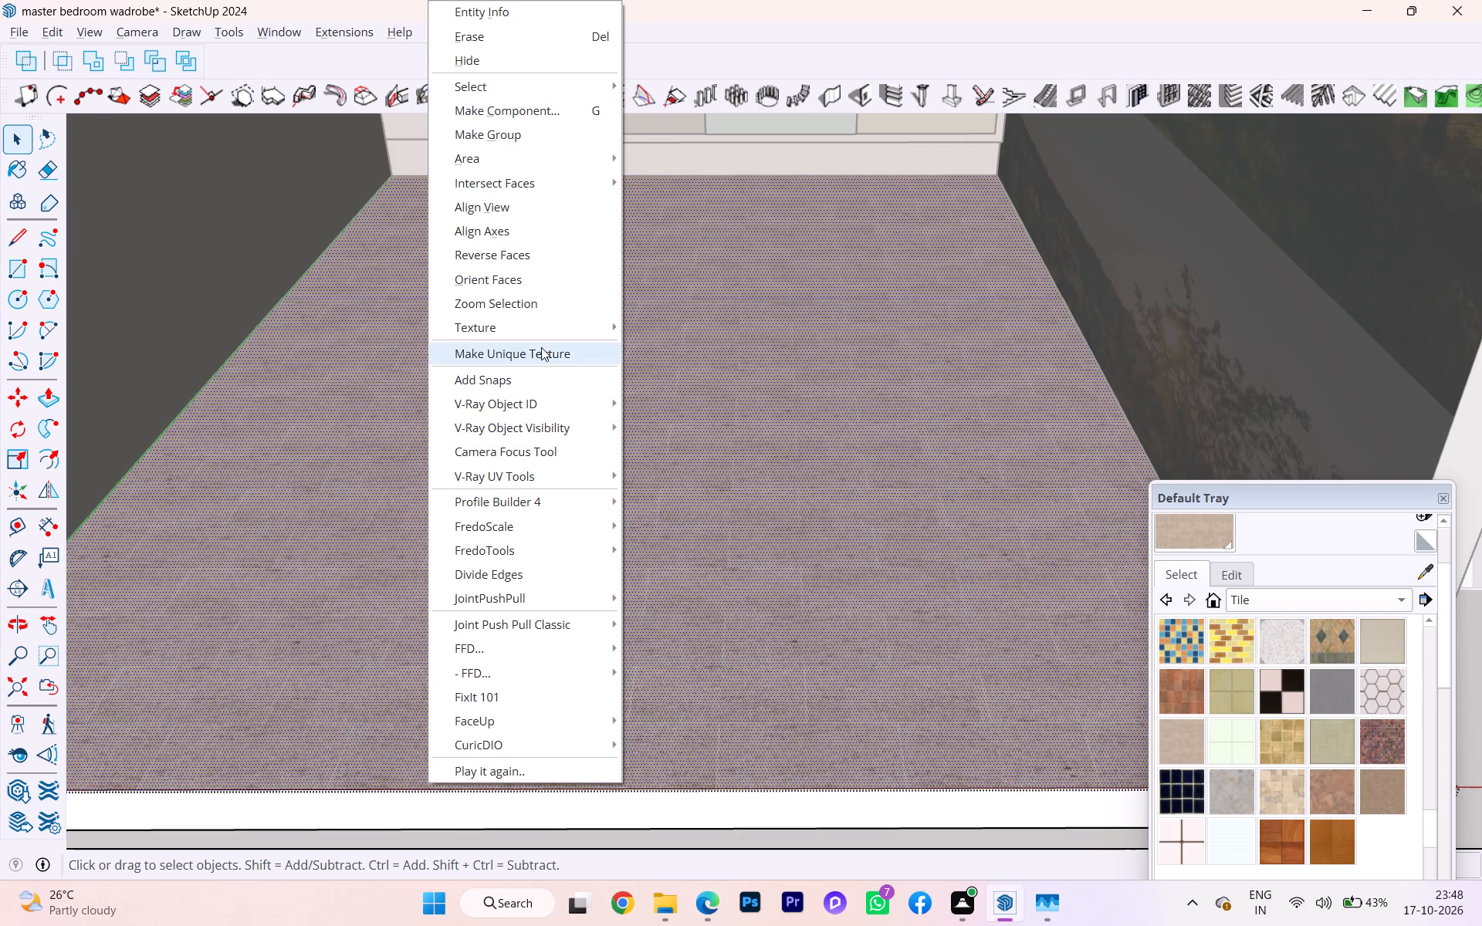
left_click(540, 331)
left_click(691, 323)
scroll(753, 285, "down", 2)
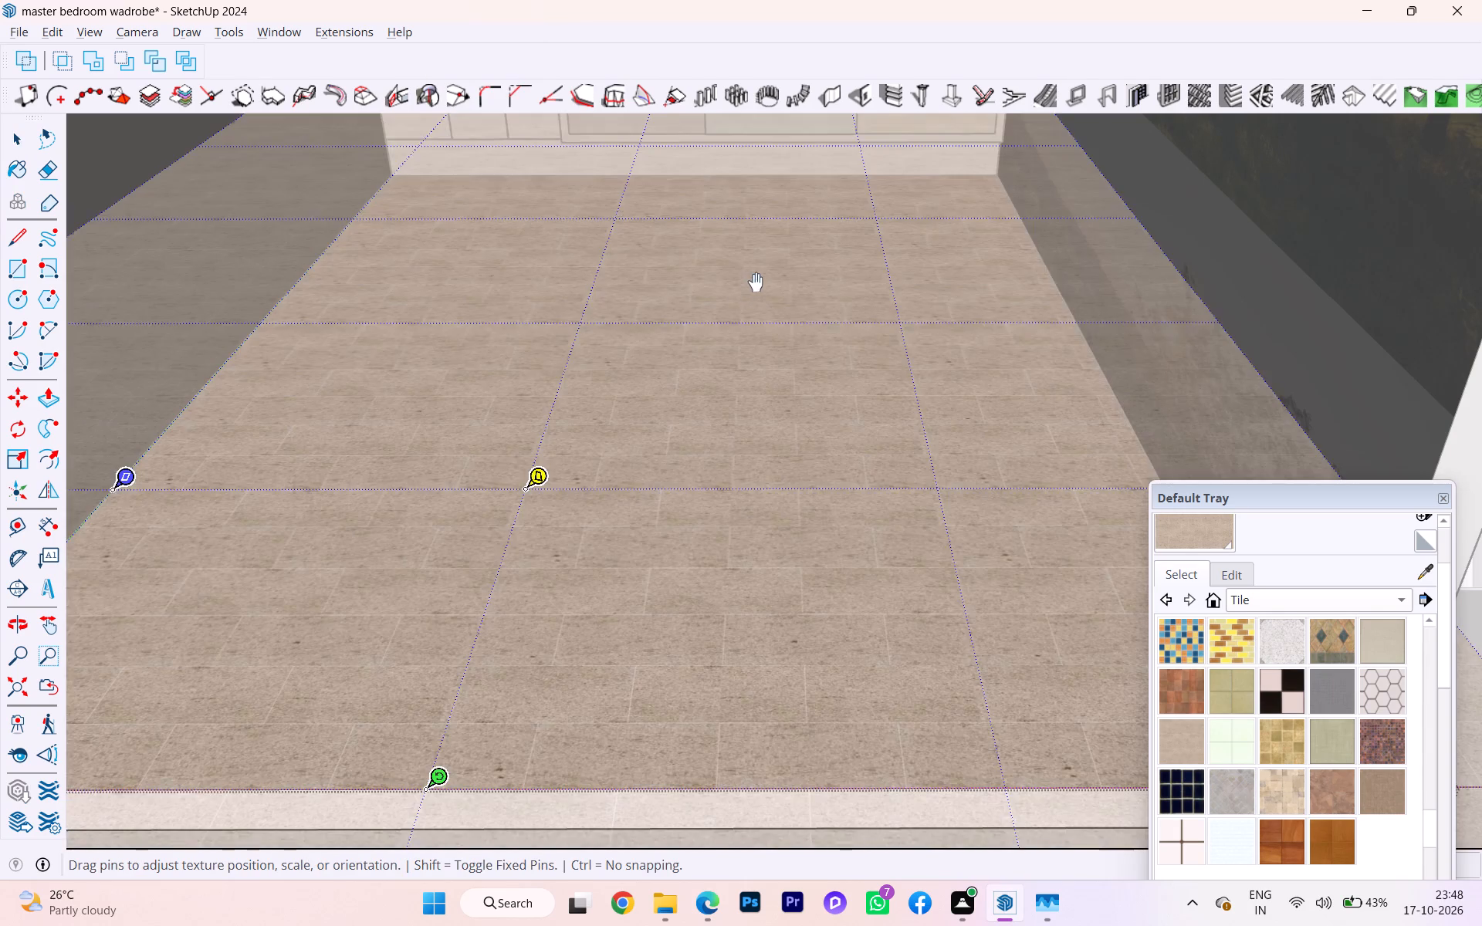
scroll(756, 282, "down", 3)
scroll(628, 393, "up", 3)
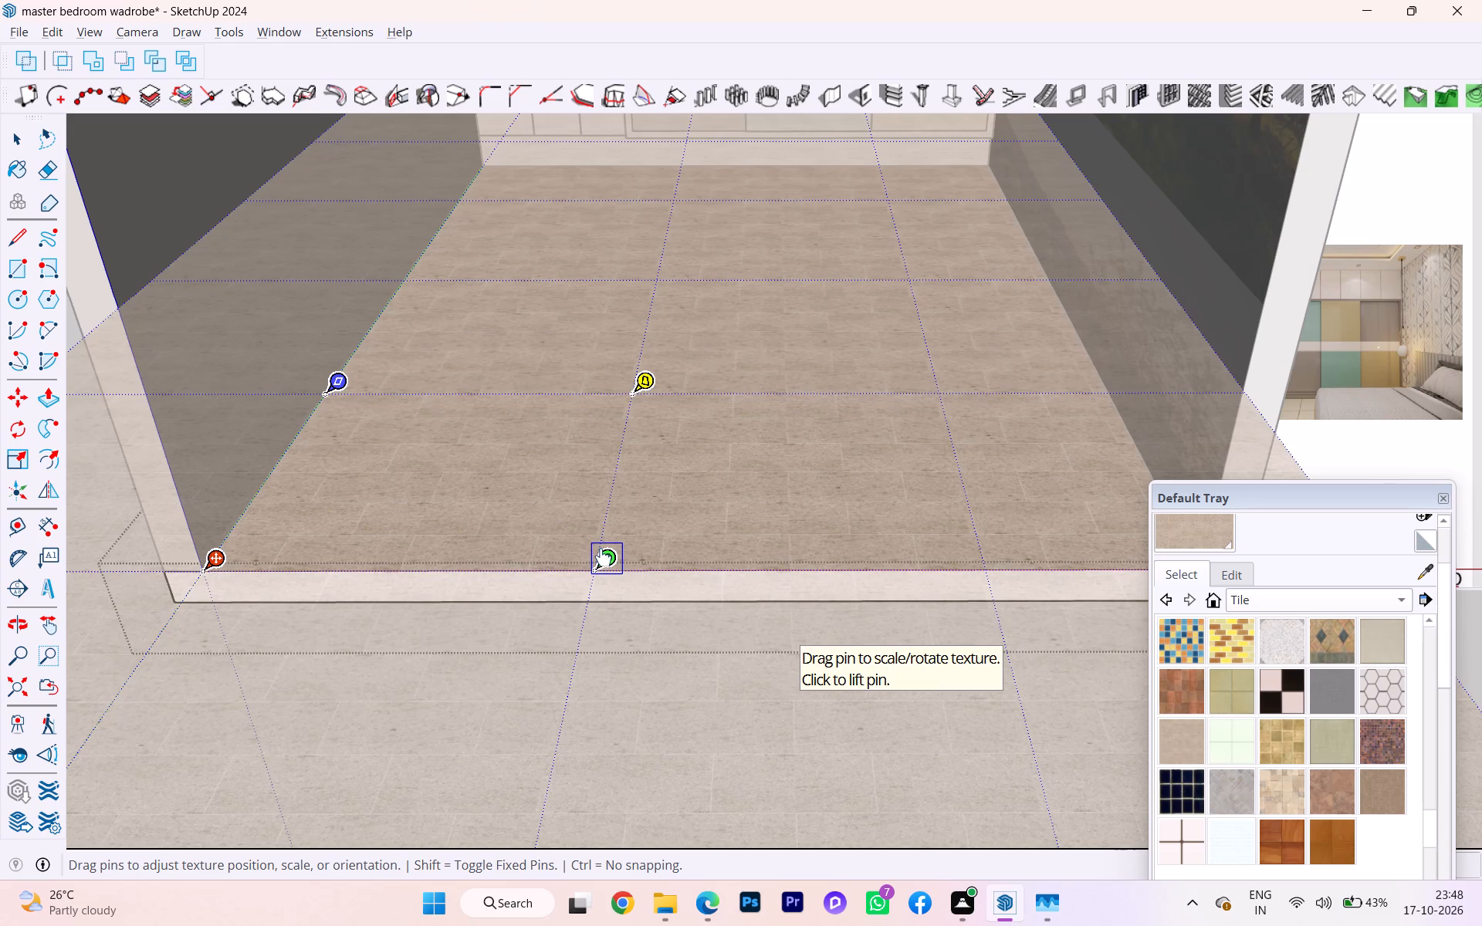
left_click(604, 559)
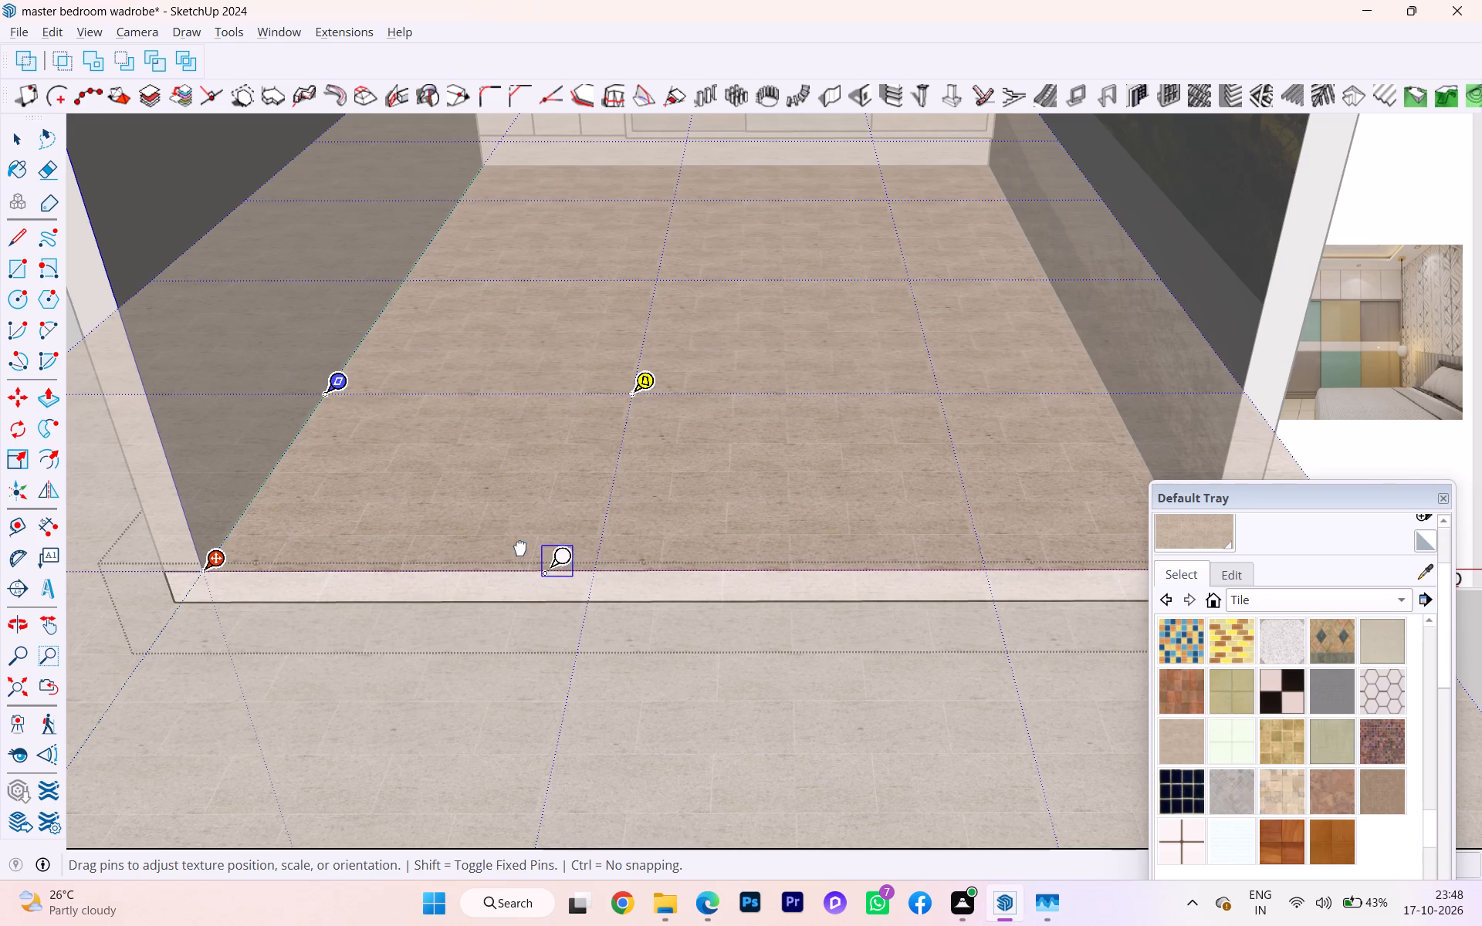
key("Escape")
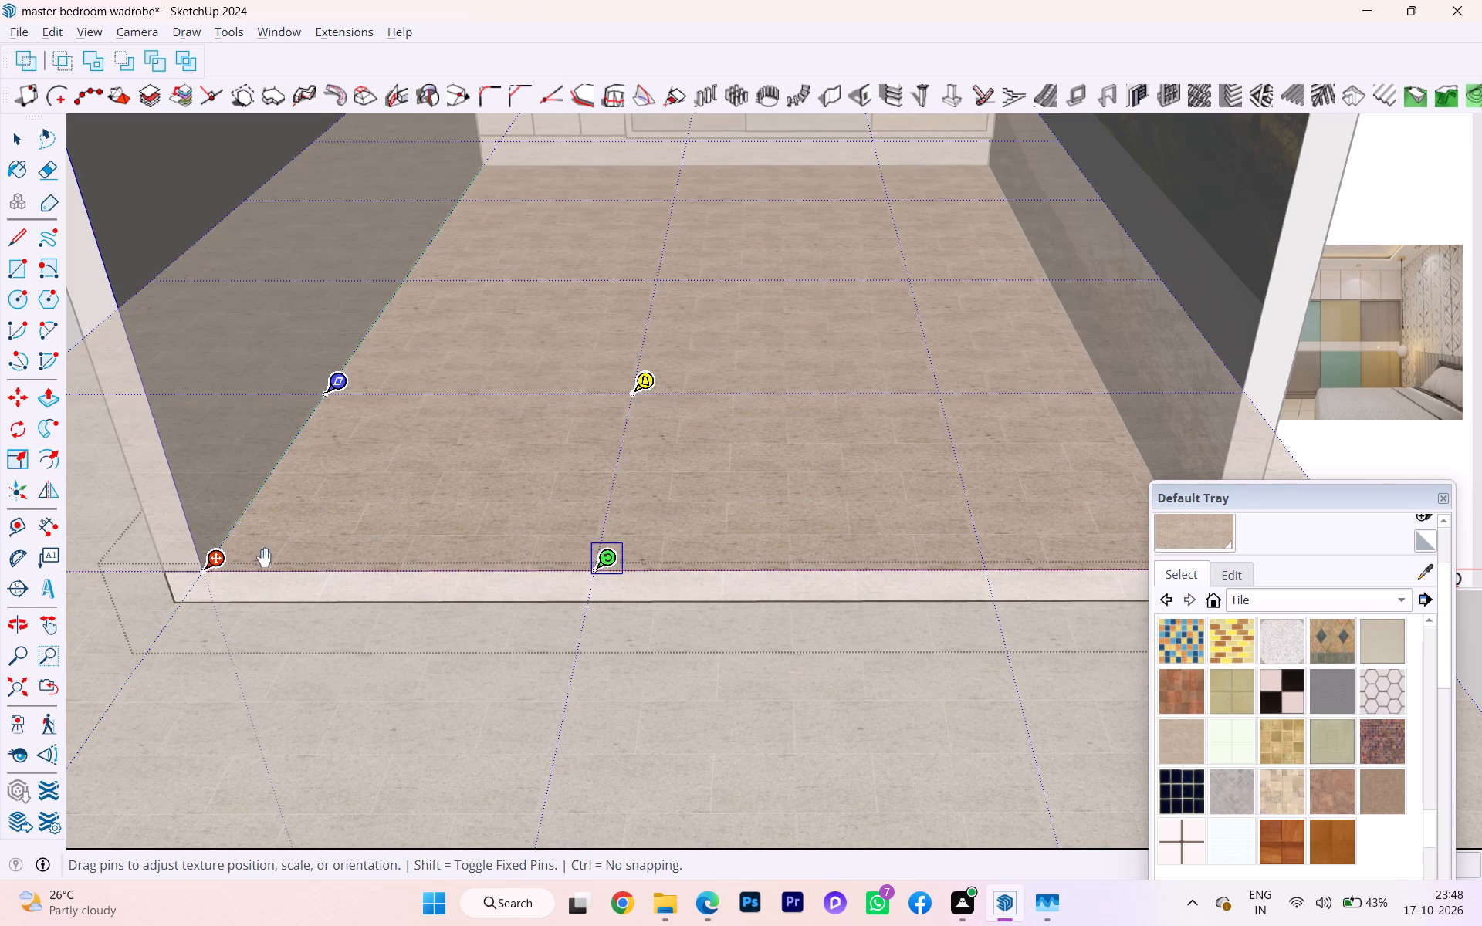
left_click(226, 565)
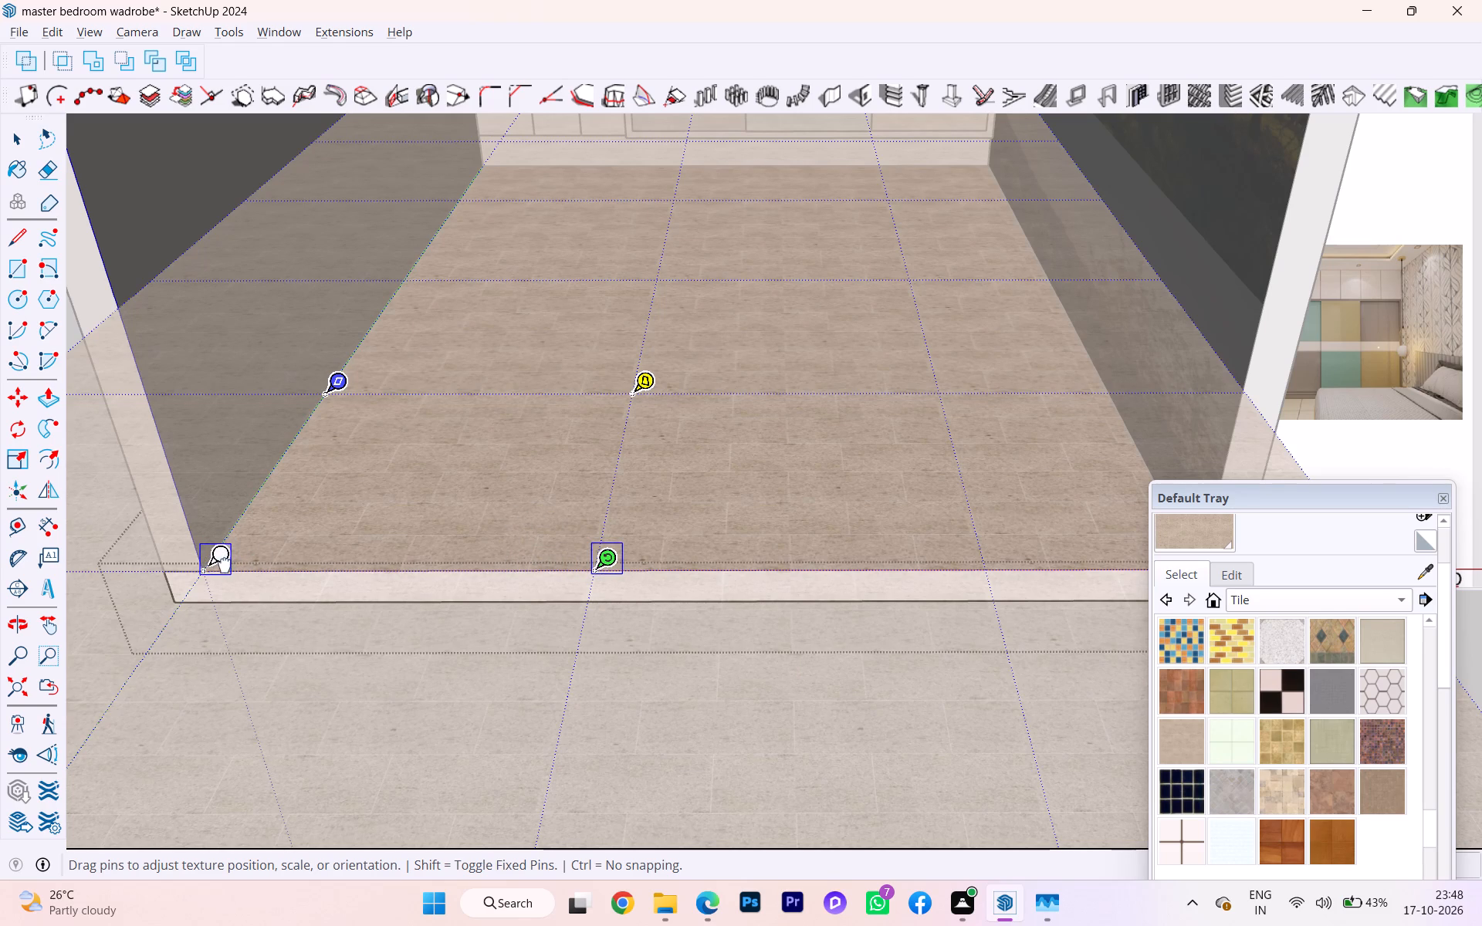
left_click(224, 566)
Scale the floor's tile texture along the front edge so its width spans between the two side walls.
left_click_drag(606, 560, 834, 546)
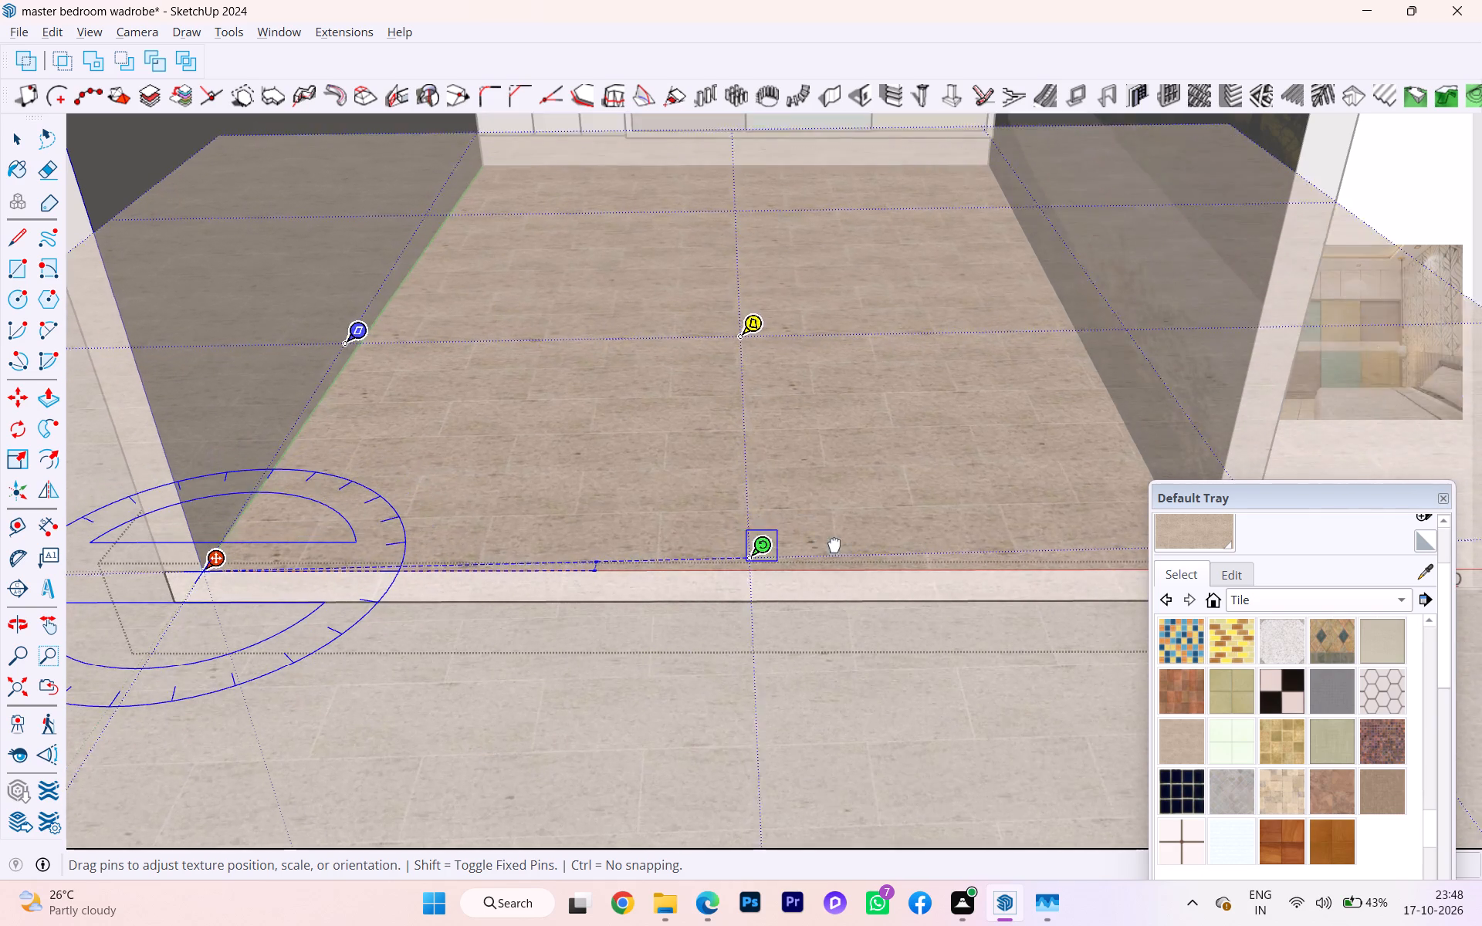
left_click_drag(834, 546, 925, 548)
scroll(739, 478, "down", 6)
scroll(726, 480, "up", 1)
scroll(726, 480, "down", 2)
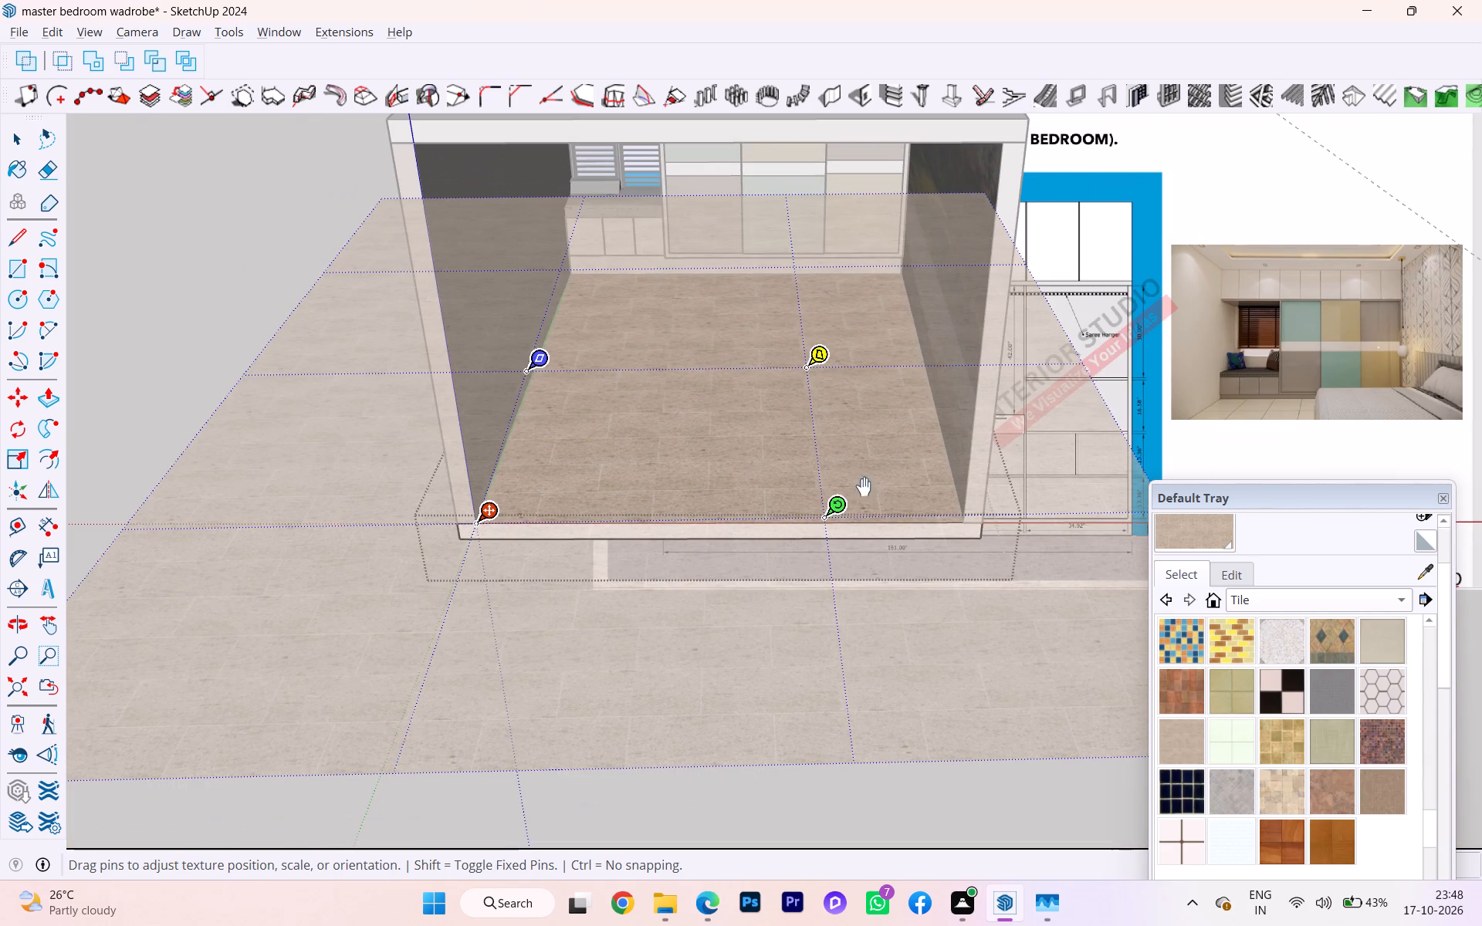
left_click_drag(838, 514, 978, 526)
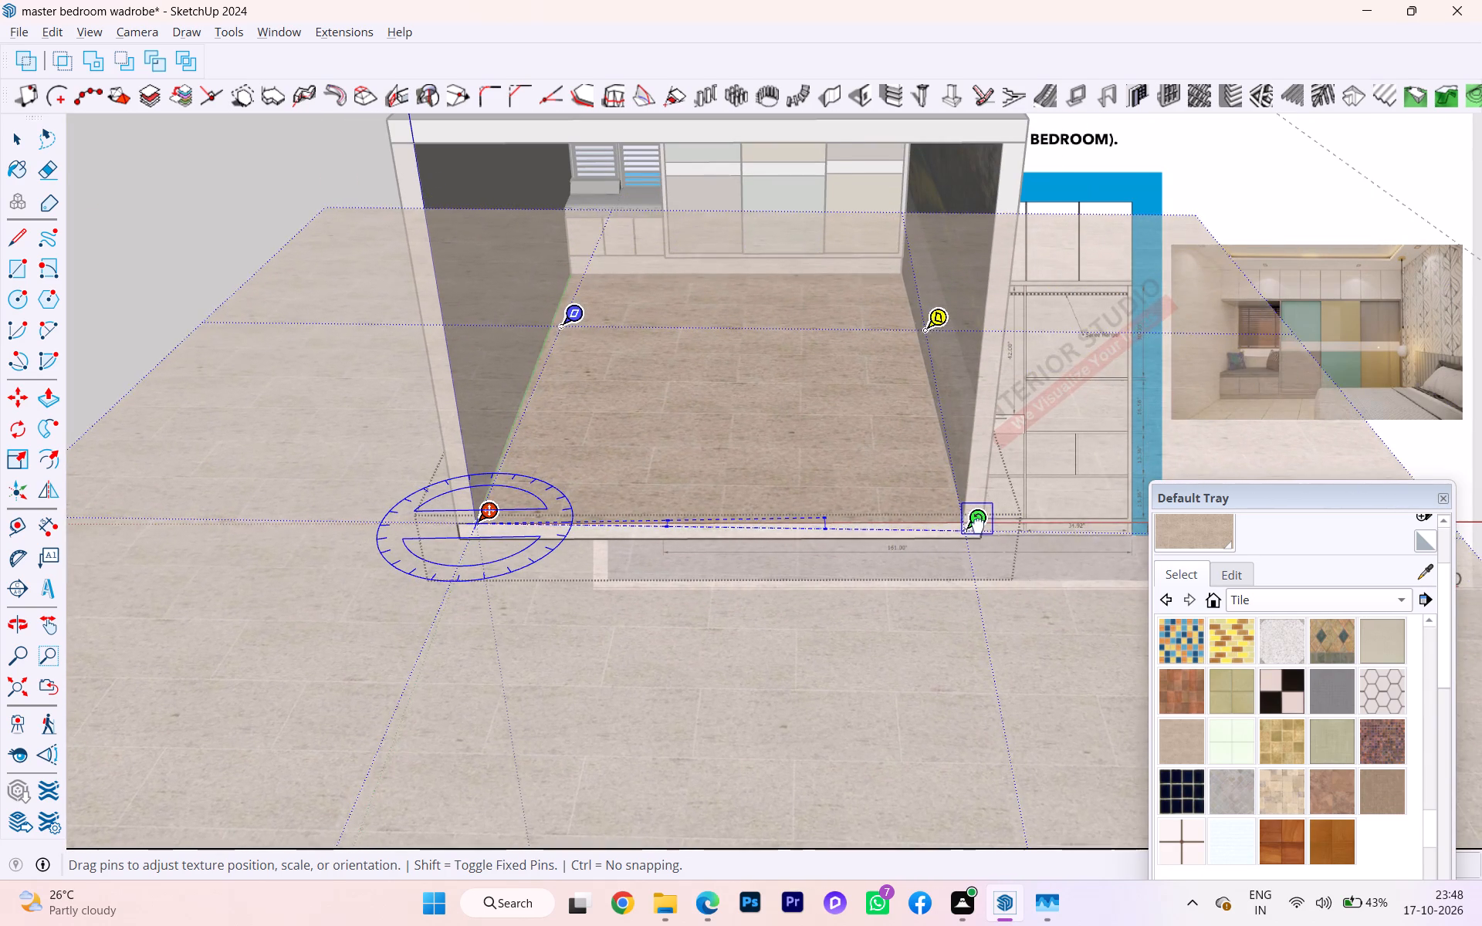
left_click_drag(978, 526, 984, 521)
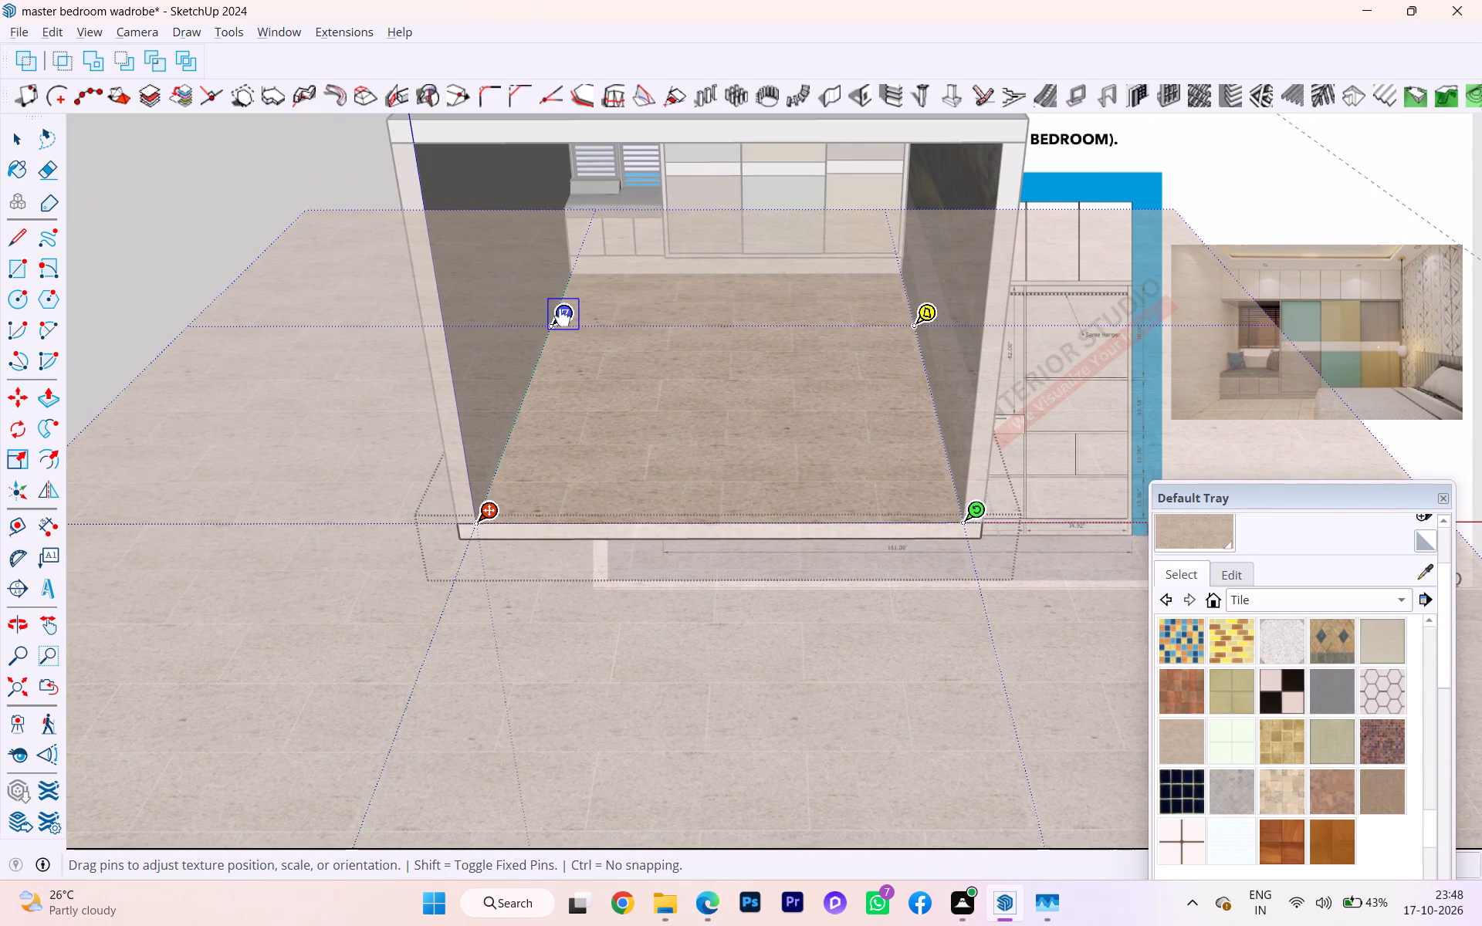
Stretch the tile texture's depth to the floor's back corner below the cabinets and apply the texture placement.
left_click_drag(563, 319, 587, 257)
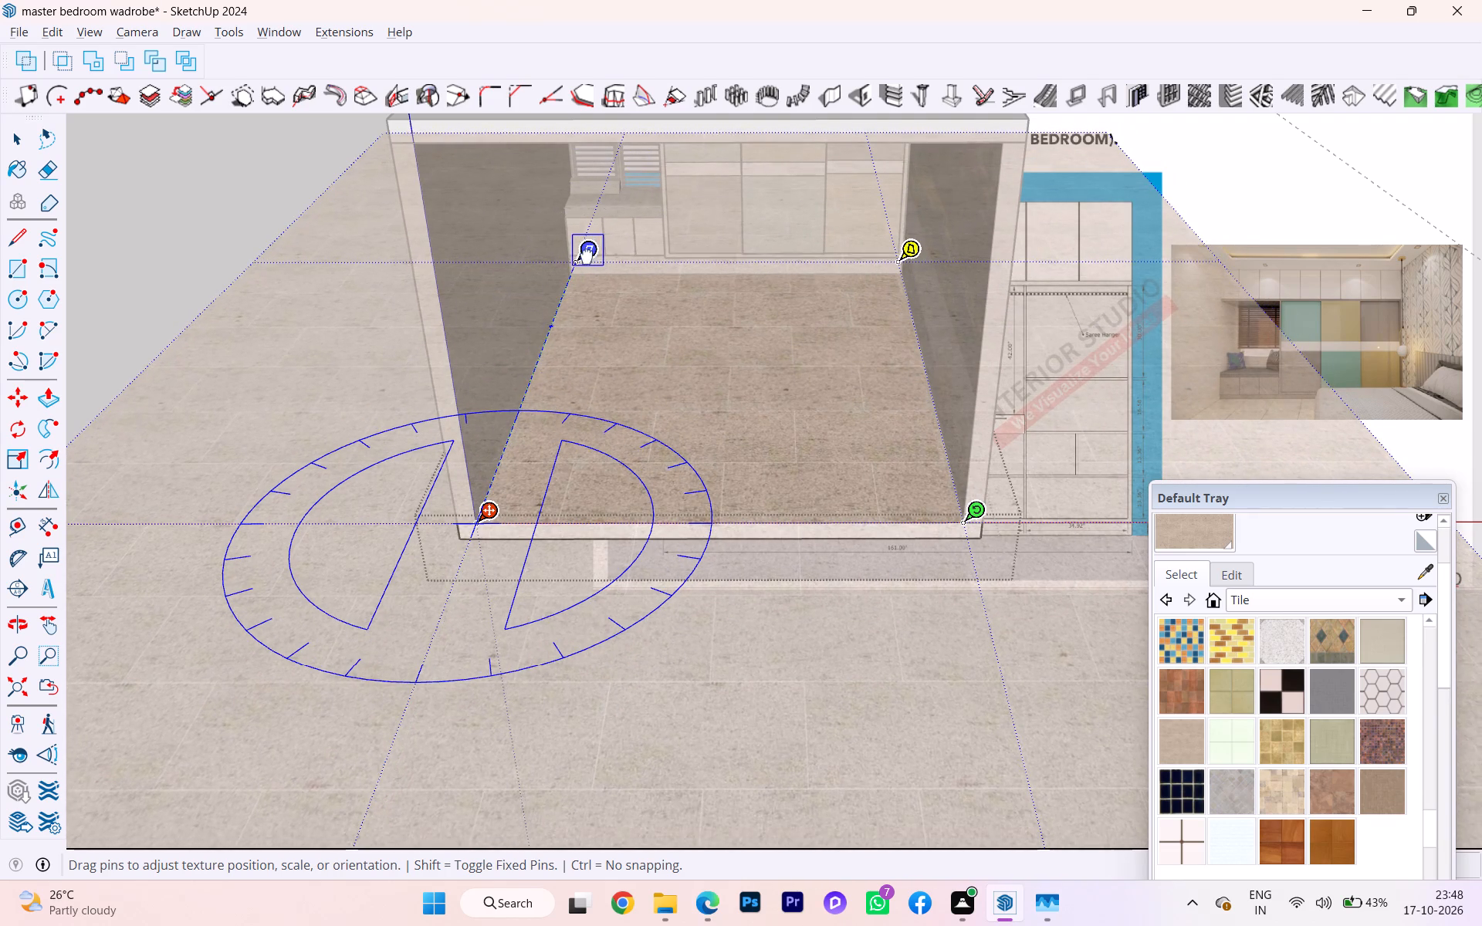
left_click_drag(587, 257, 586, 260)
left_click(922, 262)
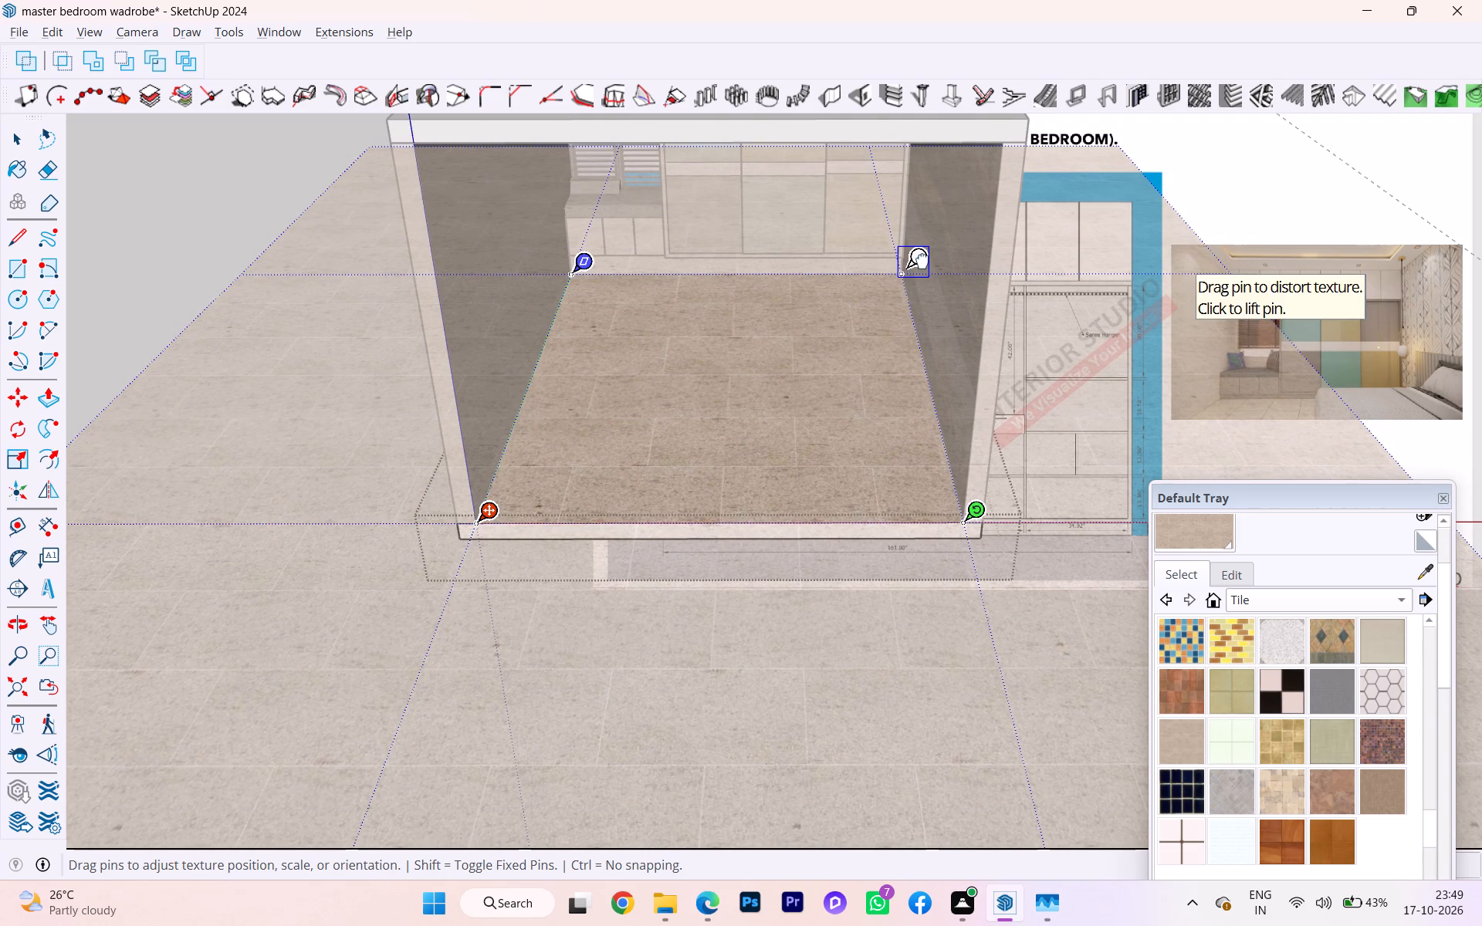
key("space")
left_click(479, 610)
Examine the enlarged floor tile pattern up close and from several angles.
middle_click_drag(715, 437, 689, 489)
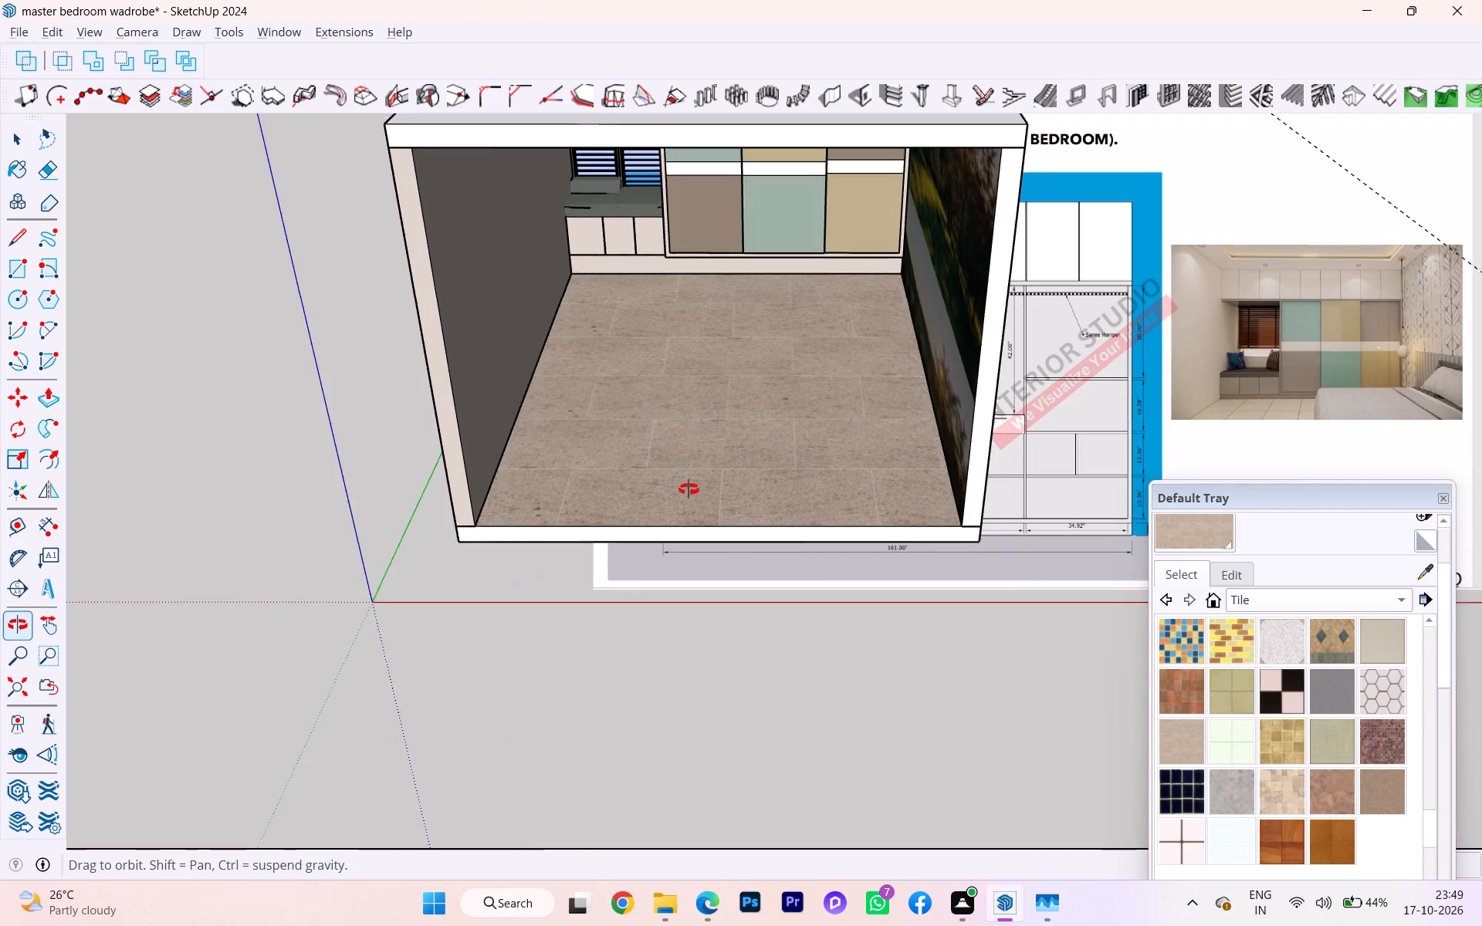
middle_click_drag(689, 489, 643, 523)
scroll(648, 523, "down", 1)
scroll(692, 468, "up", 2)
scroll(692, 468, "down", 1)
scroll(693, 465, "up", 9)
scroll(722, 377, "down", 1)
scroll(722, 377, "up", 2)
scroll(722, 377, "down", 1)
scroll(722, 377, "up", 3)
scroll(734, 346, "down", 3)
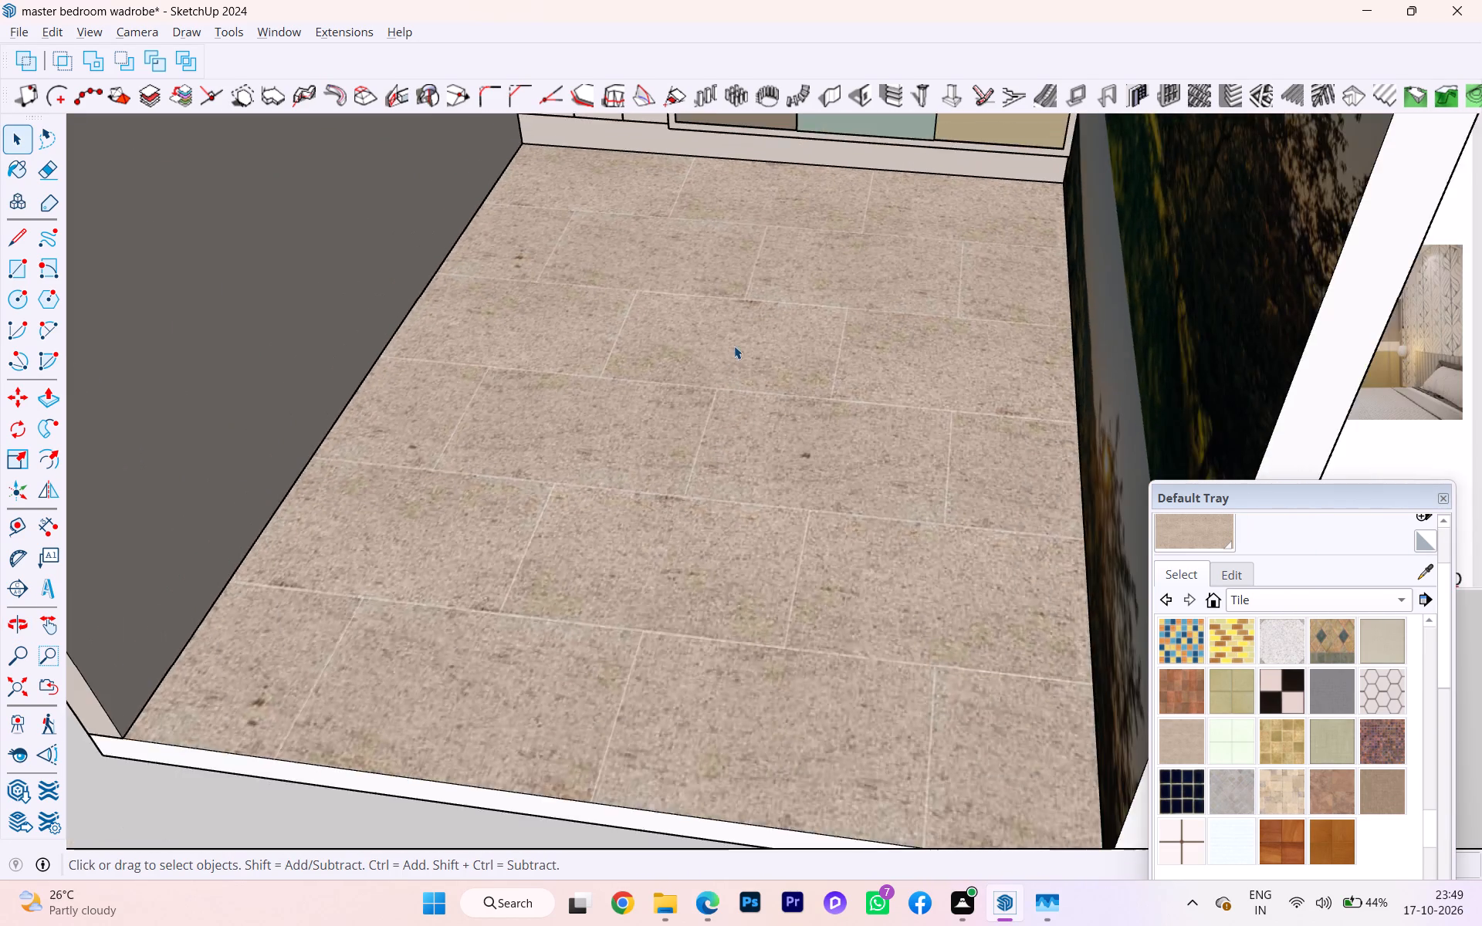
scroll(734, 346, "down", 7)
scroll(735, 346, "up", 1)
scroll(739, 351, "down", 1)
middle_click_drag(755, 348, 931, 173)
scroll(925, 171, "up", 5)
scroll(638, 226, "down", 2)
scroll(505, 219, "up", 1)
scroll(473, 221, "down", 2)
middle_click_drag(228, 273, 327, 306)
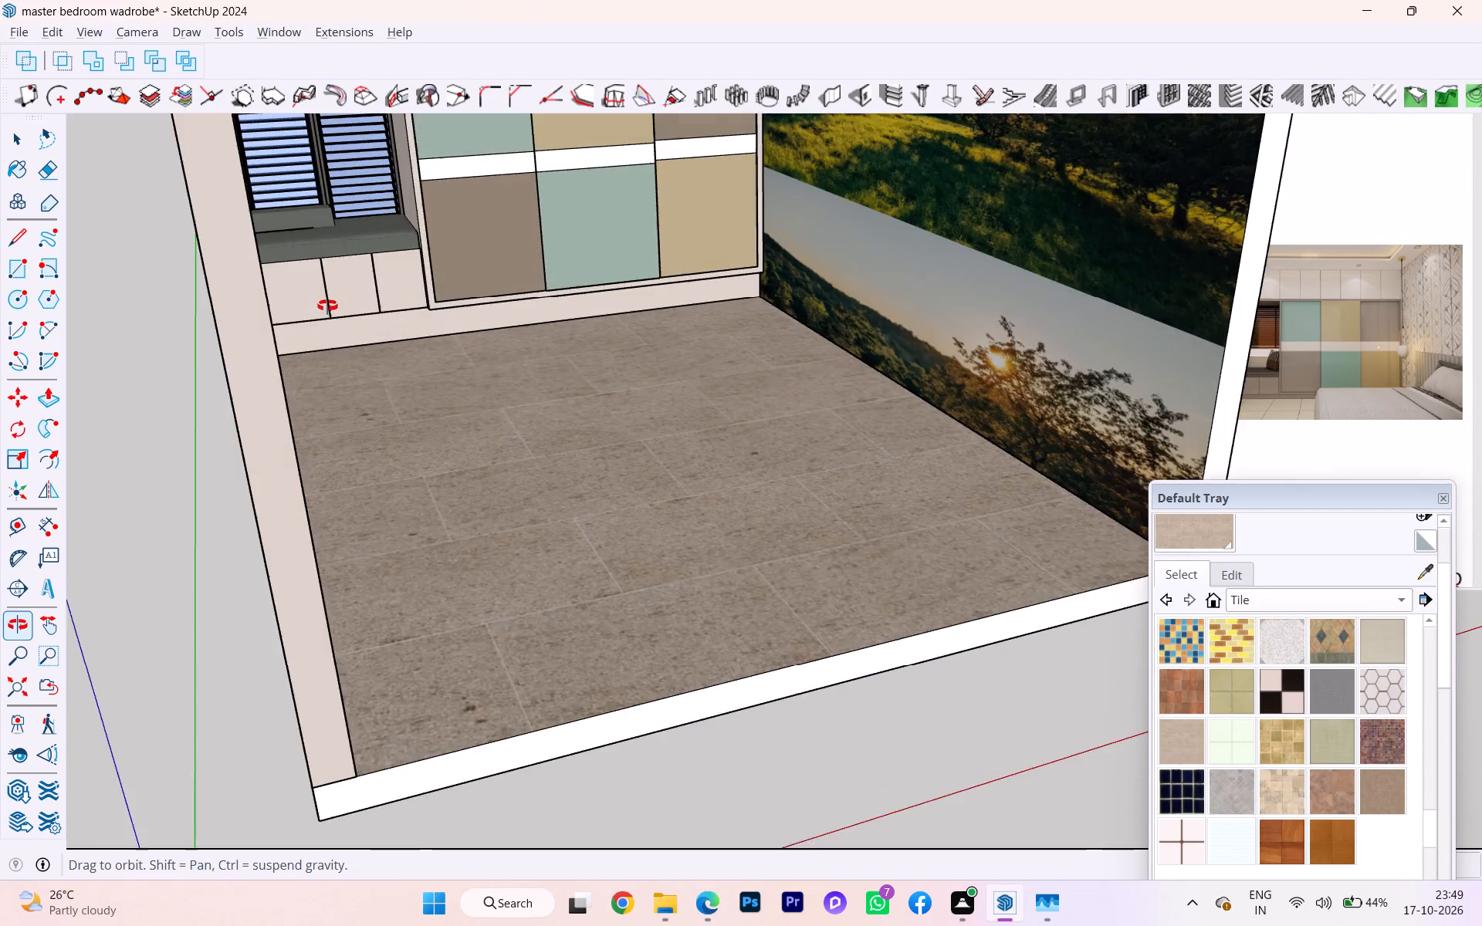
Paint the mural wall's unpainted outer faces and edges with the beige Color A01 sampled from the opposite wall.
middle_click_drag(327, 306, 206, 284)
scroll(567, 270, "down", 2)
middle_click_drag(599, 274, 577, 187)
middle_click_drag(552, 213, 266, 316)
left_click(570, 288)
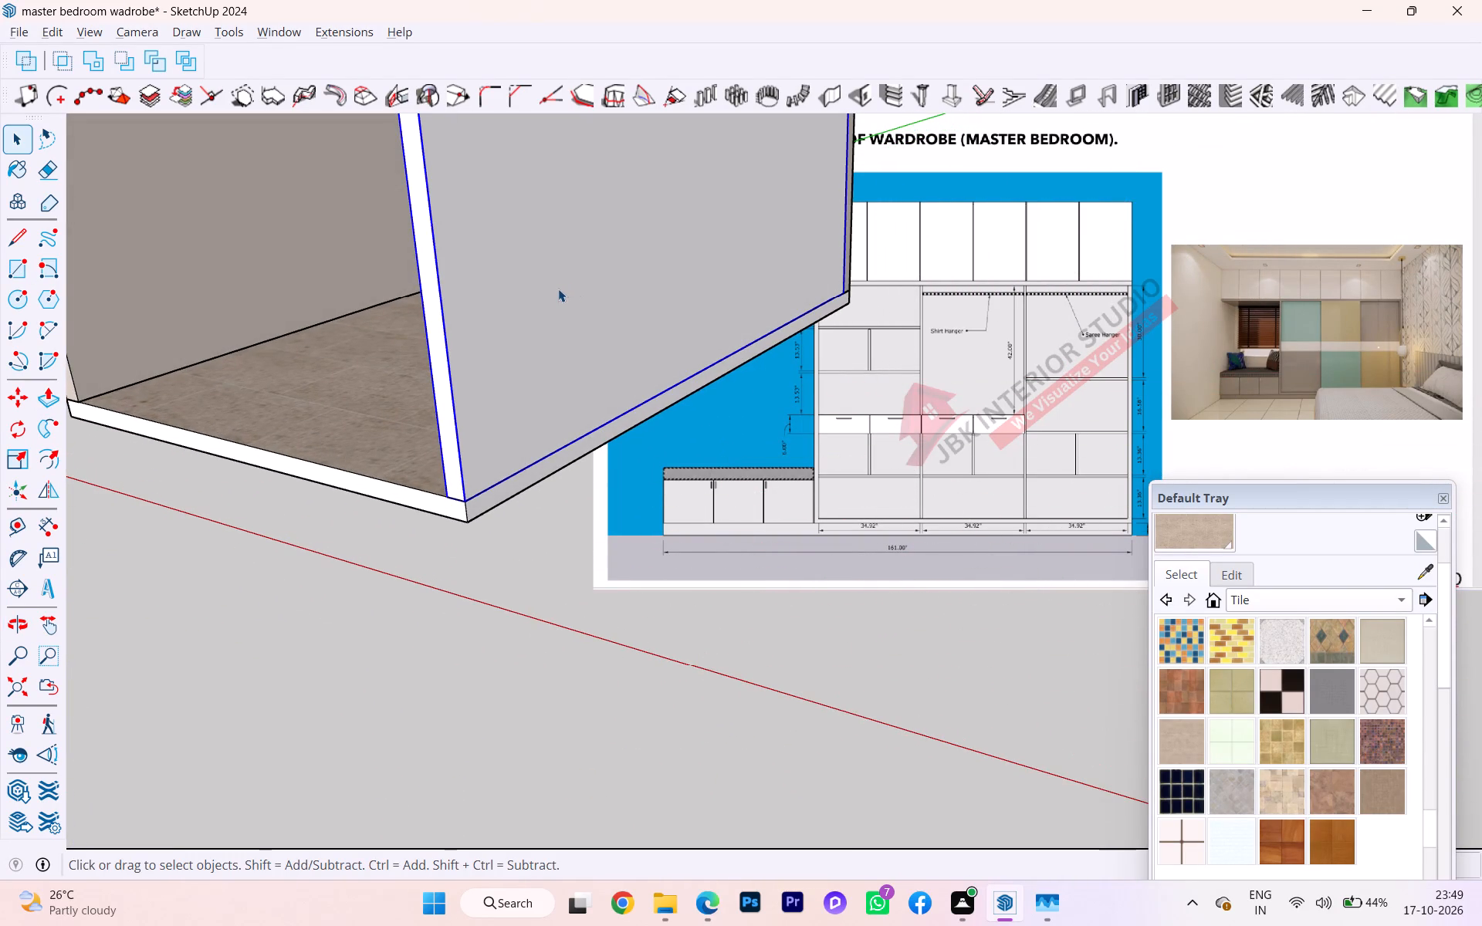
scroll(558, 289, "down", 2)
middle_click_drag(587, 293, 978, 304)
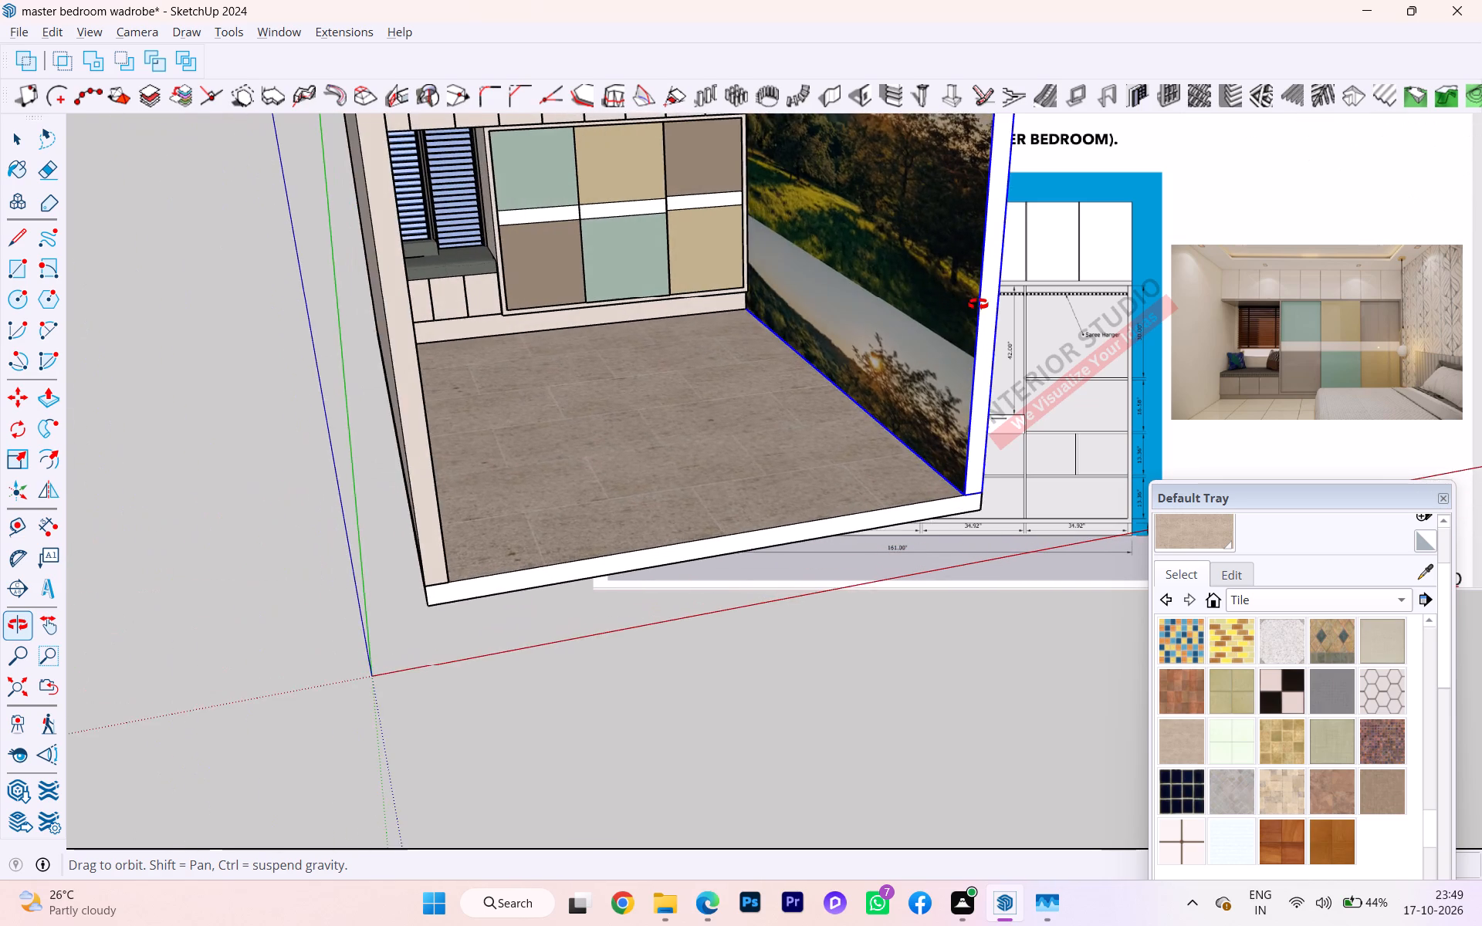
middle_click_drag(978, 304, 602, 302)
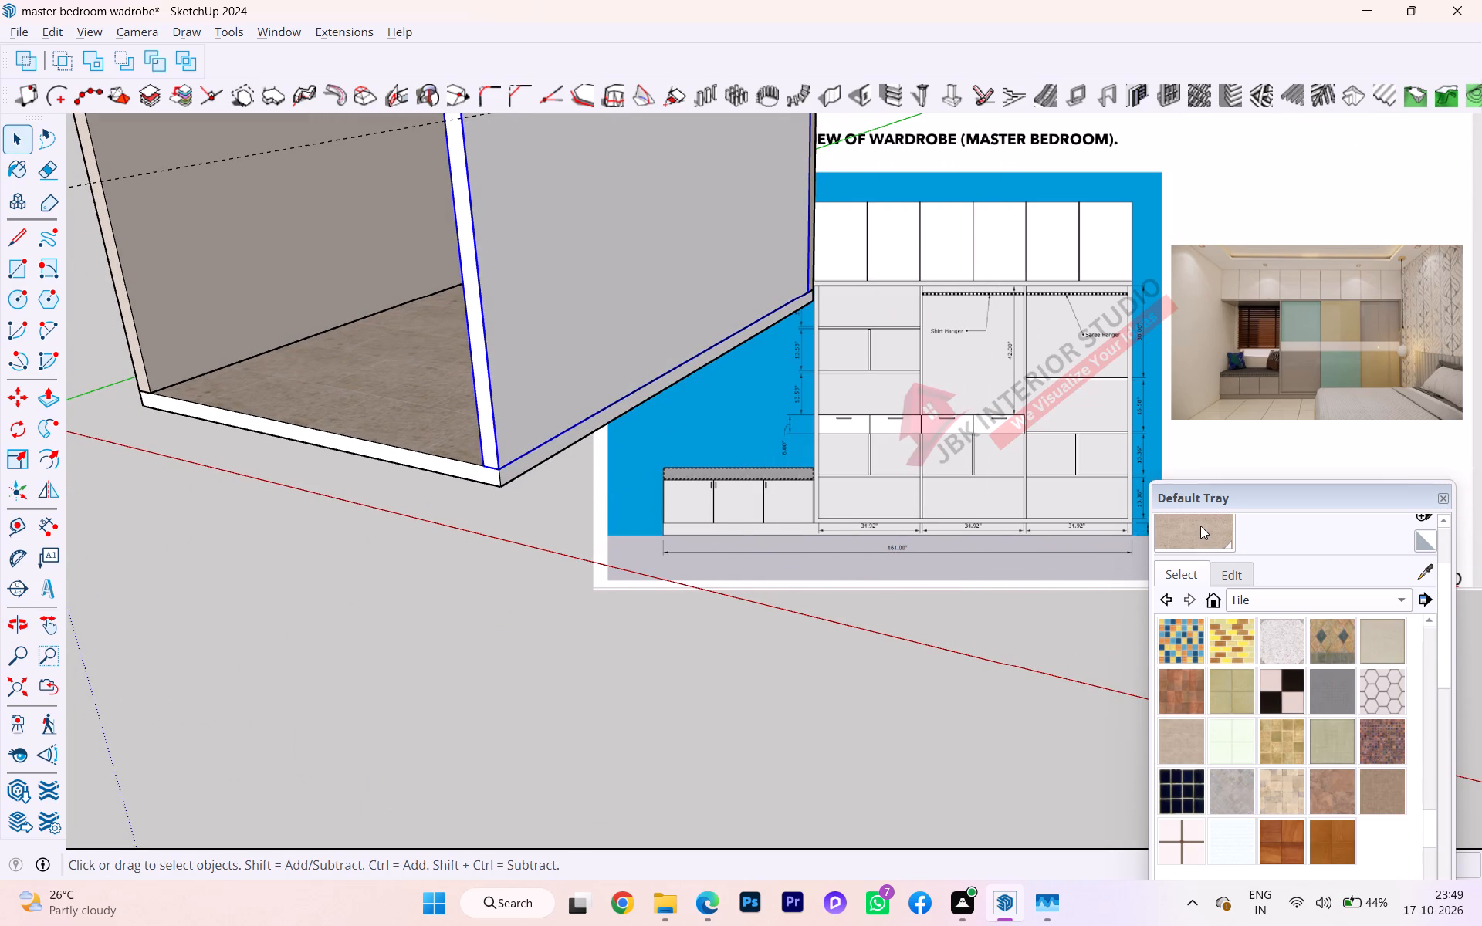
left_click(1200, 526)
key("space")
left_click(293, 280)
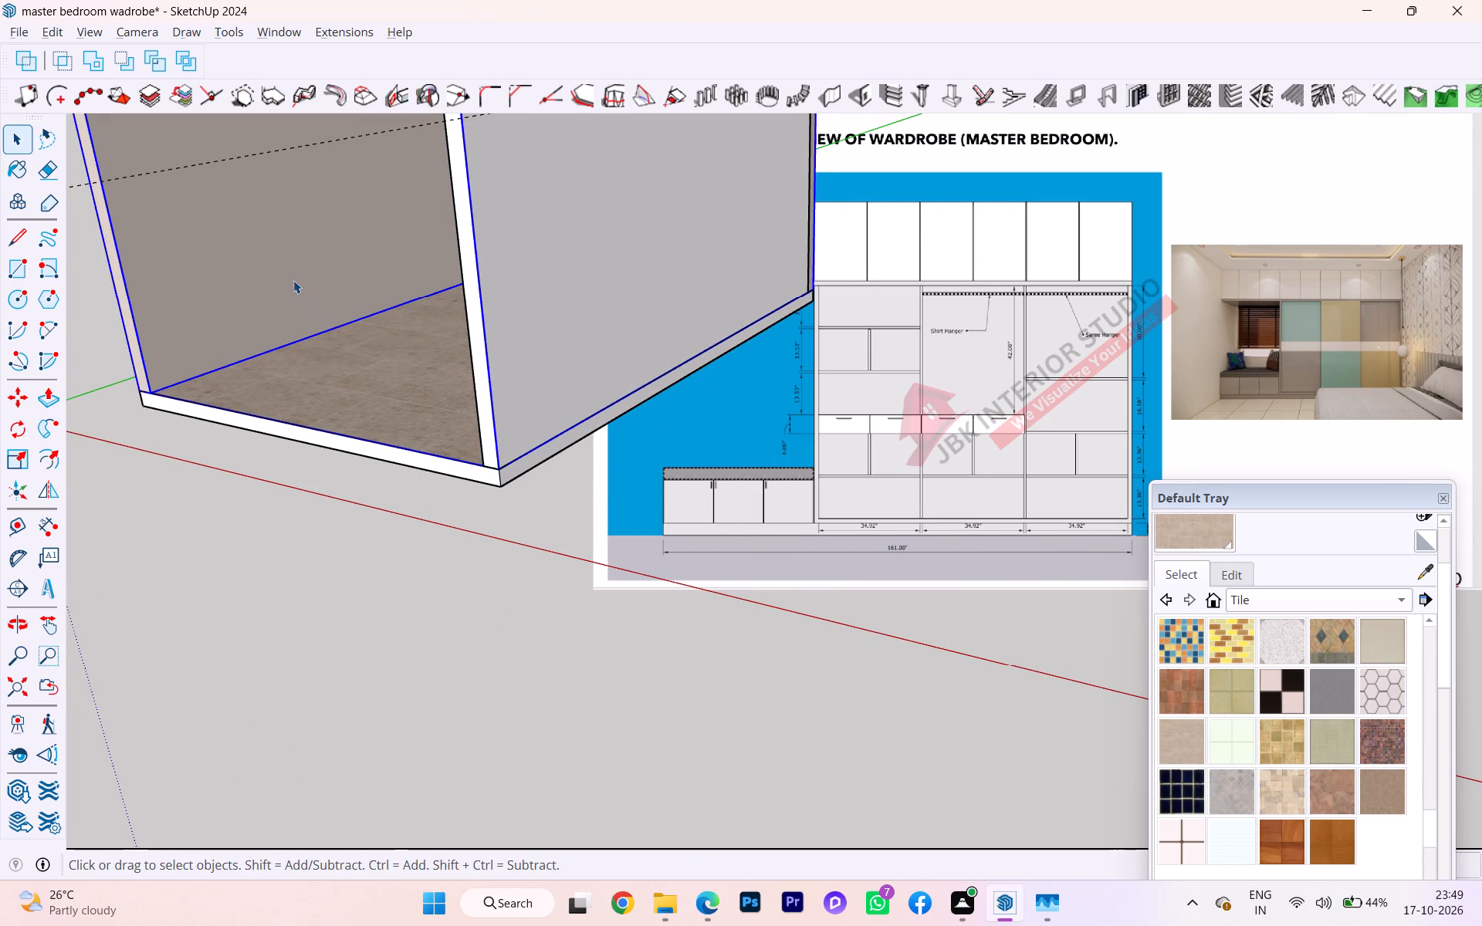
left_click(1426, 571)
key("space")
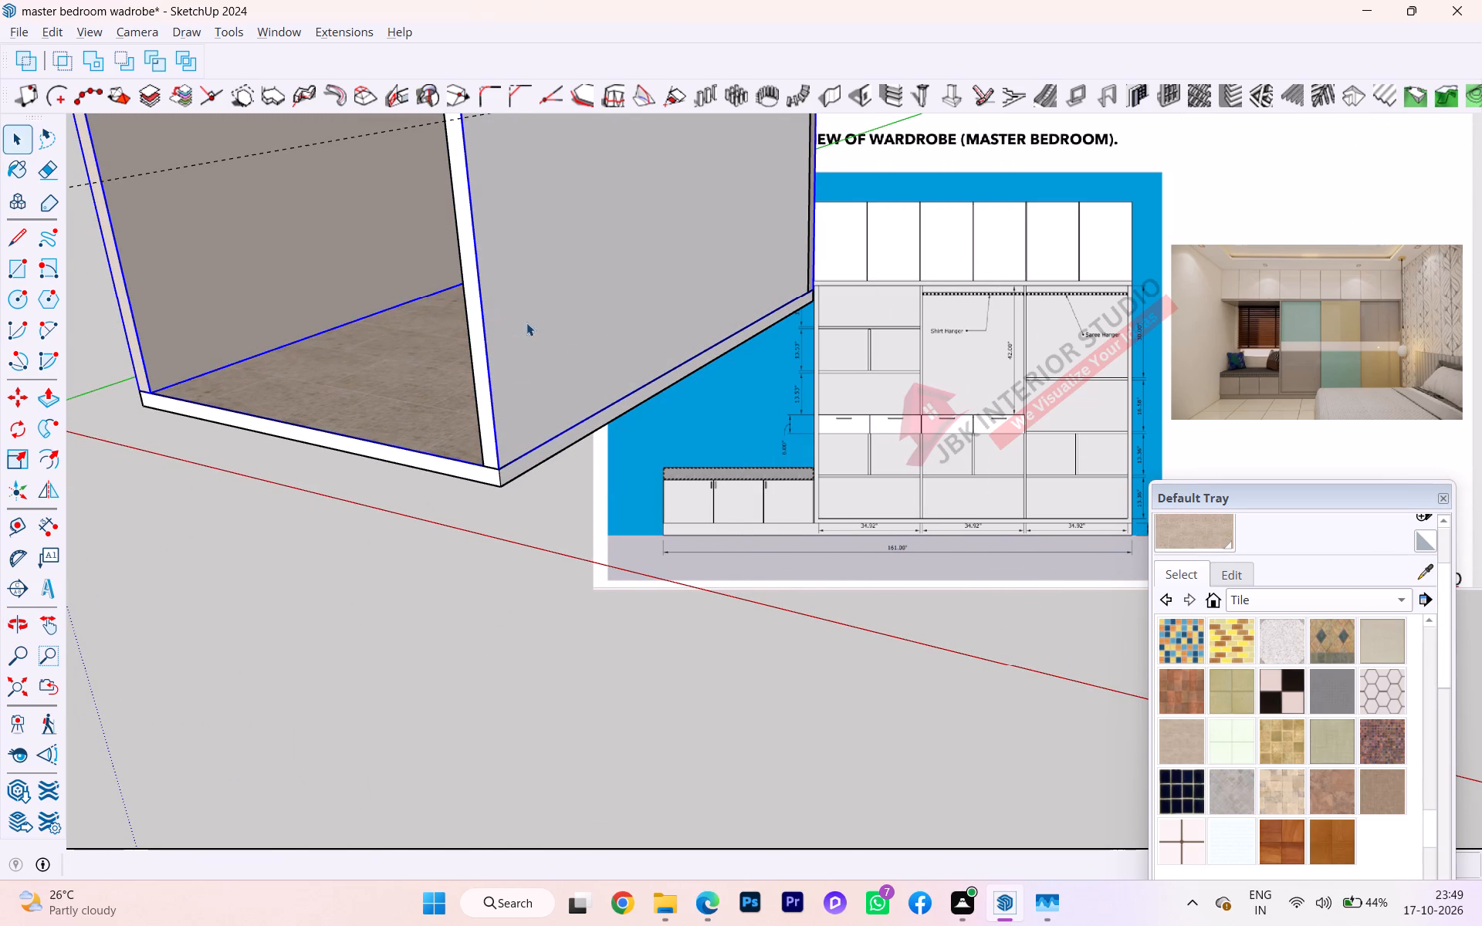
left_click(550, 315)
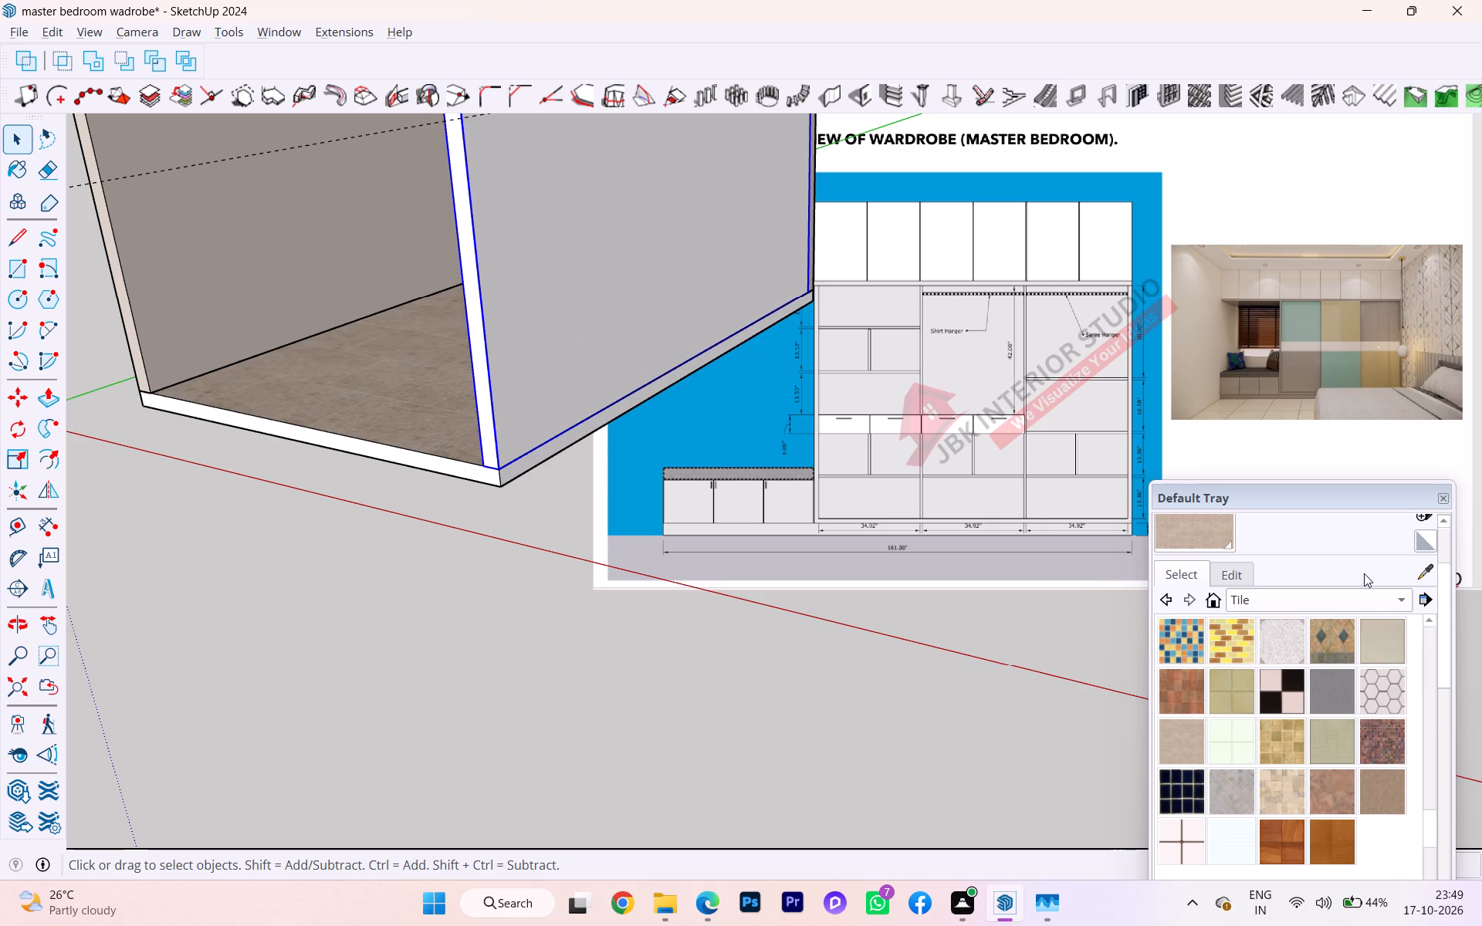
left_click(1419, 569)
left_click(300, 275)
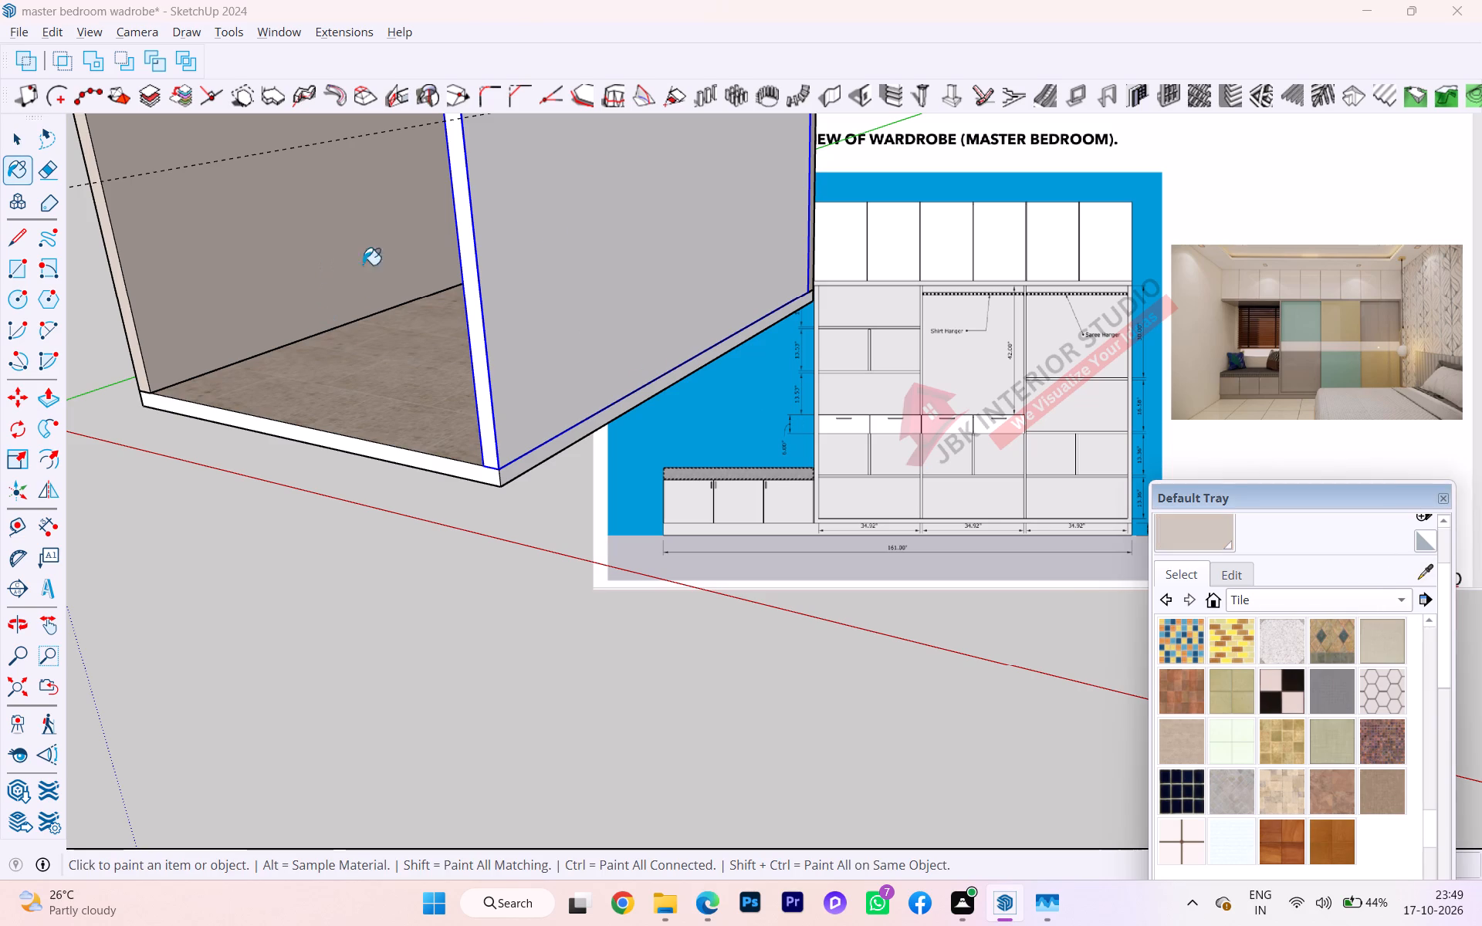
left_click(607, 235)
Paint the floor slab's unpainted outer edges with the beige color sampled from the side wall, and clear the selection.
scroll(577, 303, "down", 1)
middle_click_drag(588, 309, 980, 282)
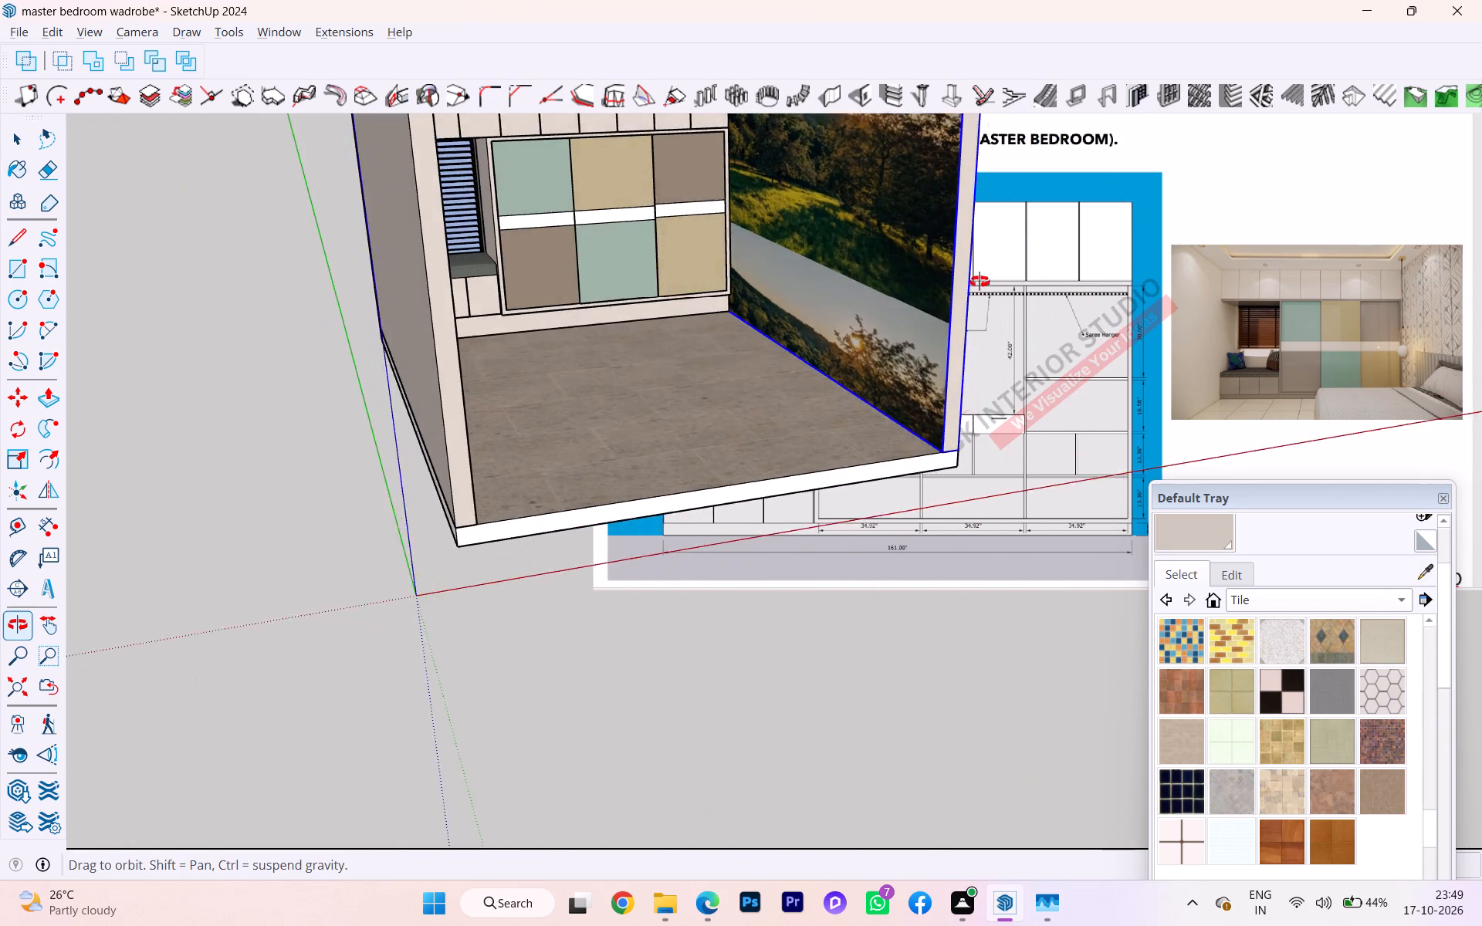
middle_click_drag(980, 282, 980, 278)
key("space")
key("space")
left_click(730, 433)
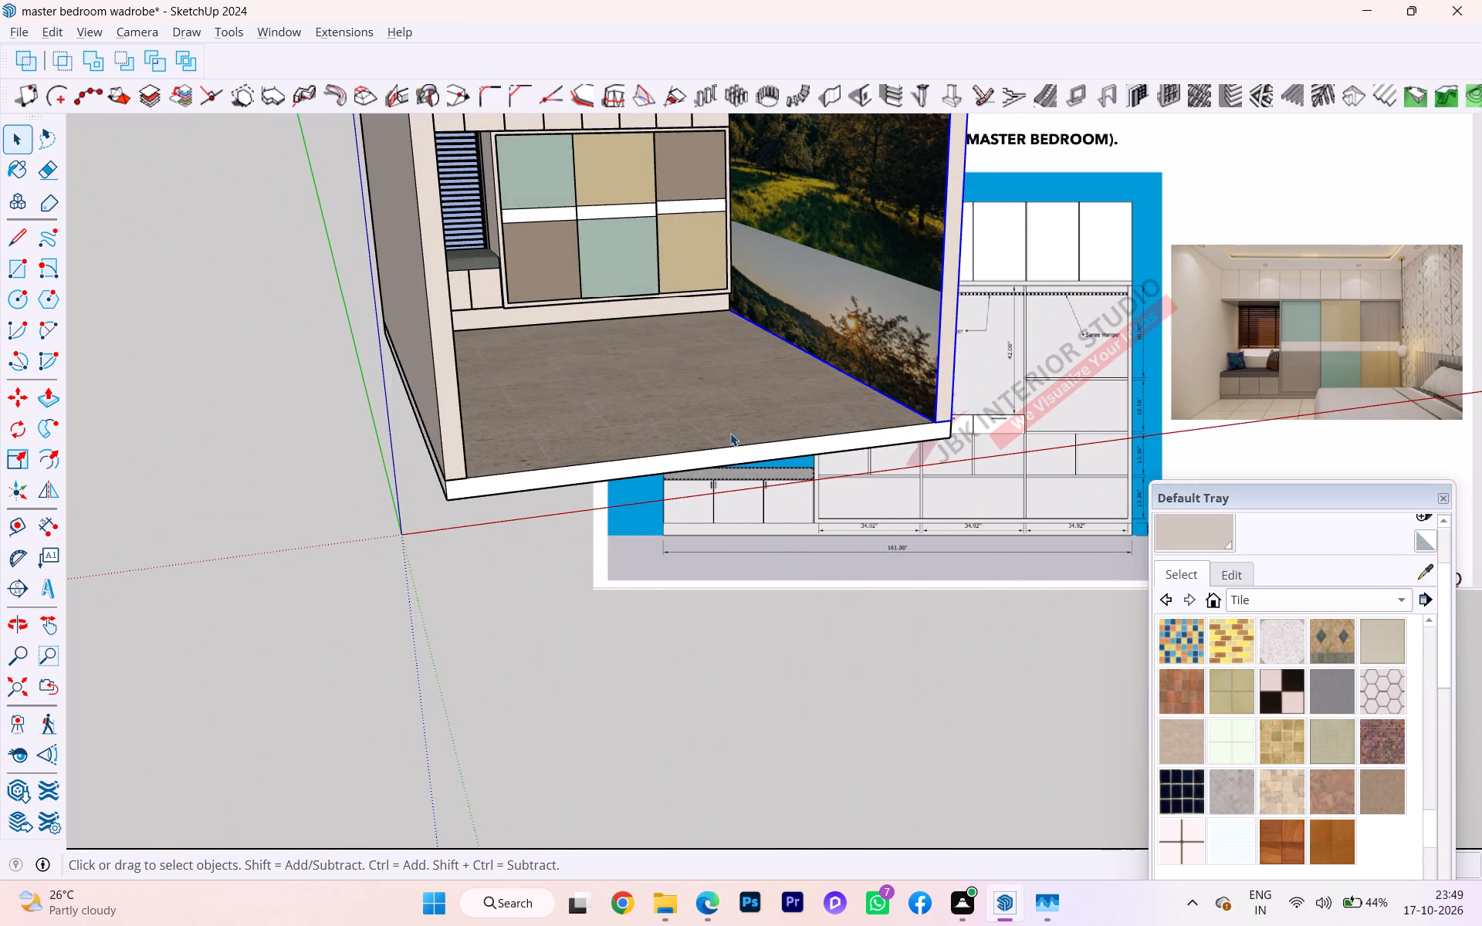
left_click(449, 404)
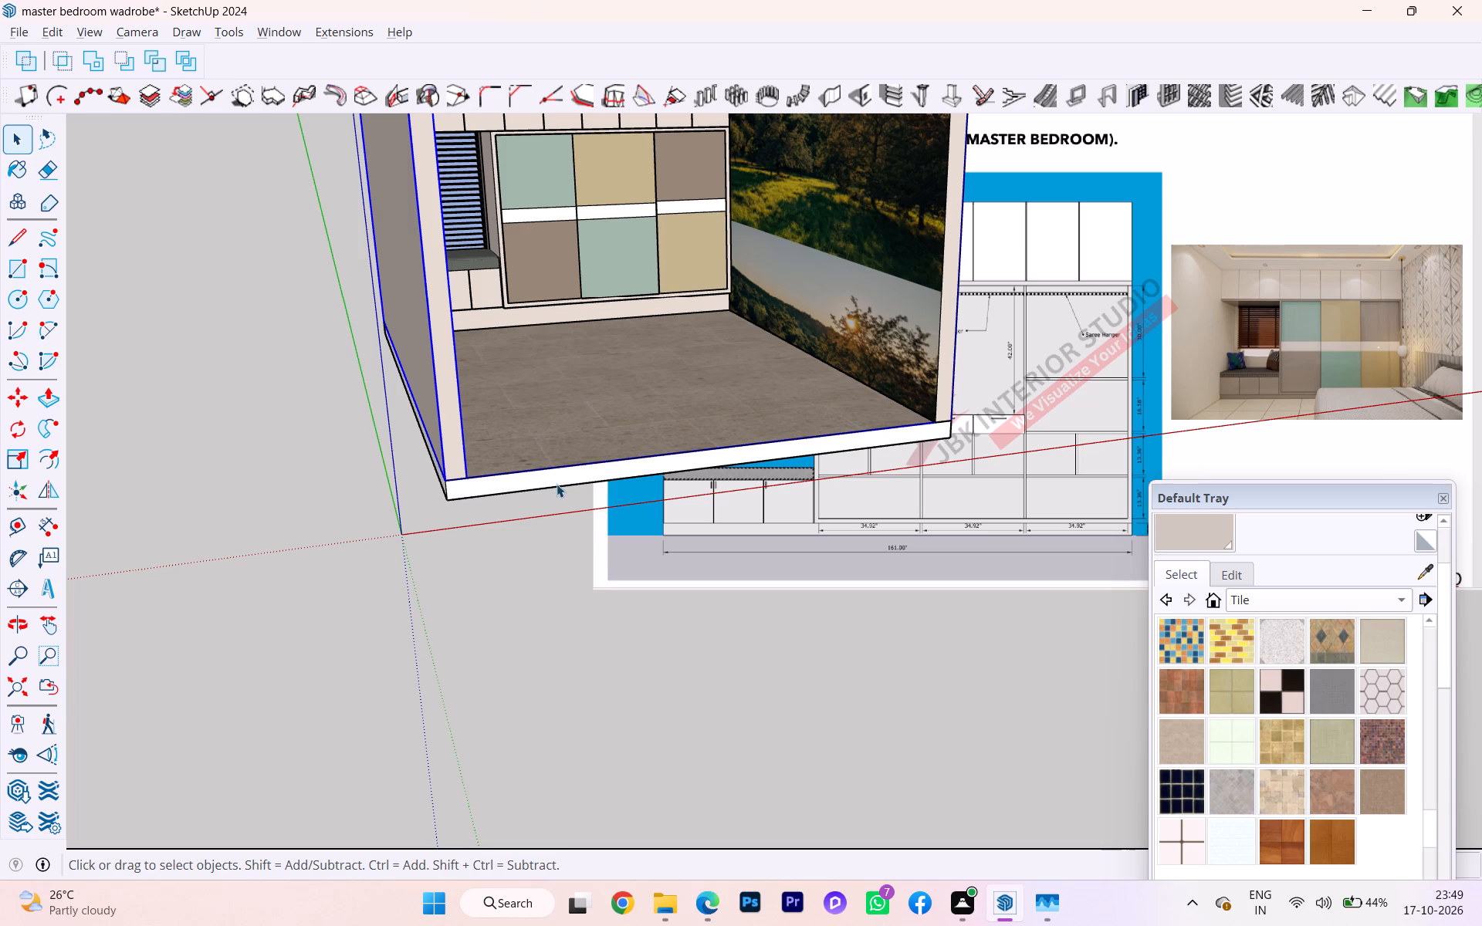
left_click(558, 481)
left_click(1424, 574)
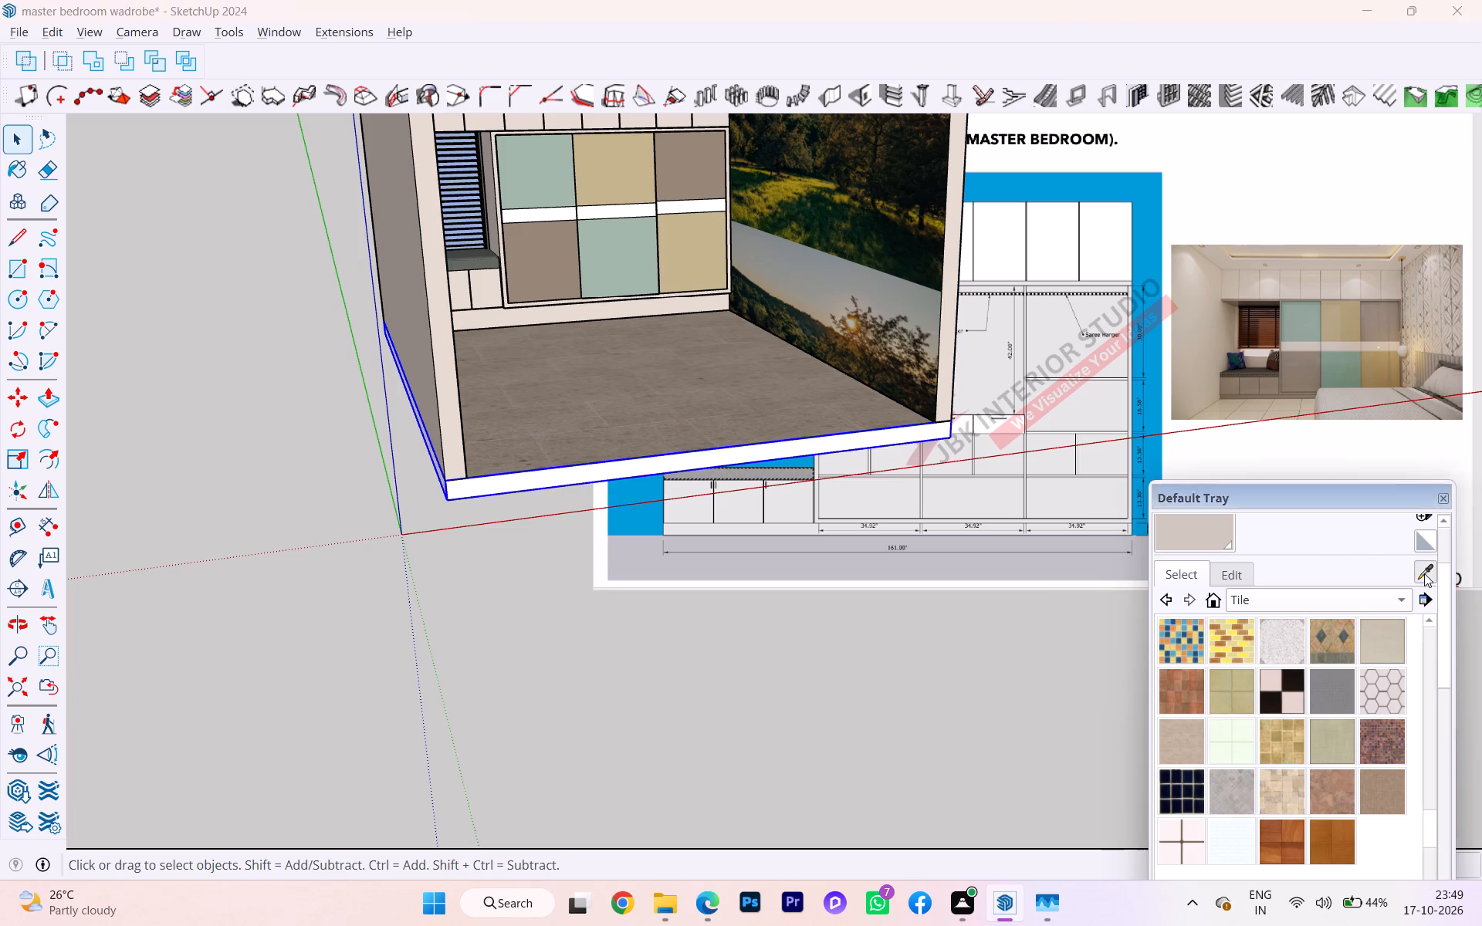
left_click(433, 270)
left_click(534, 488)
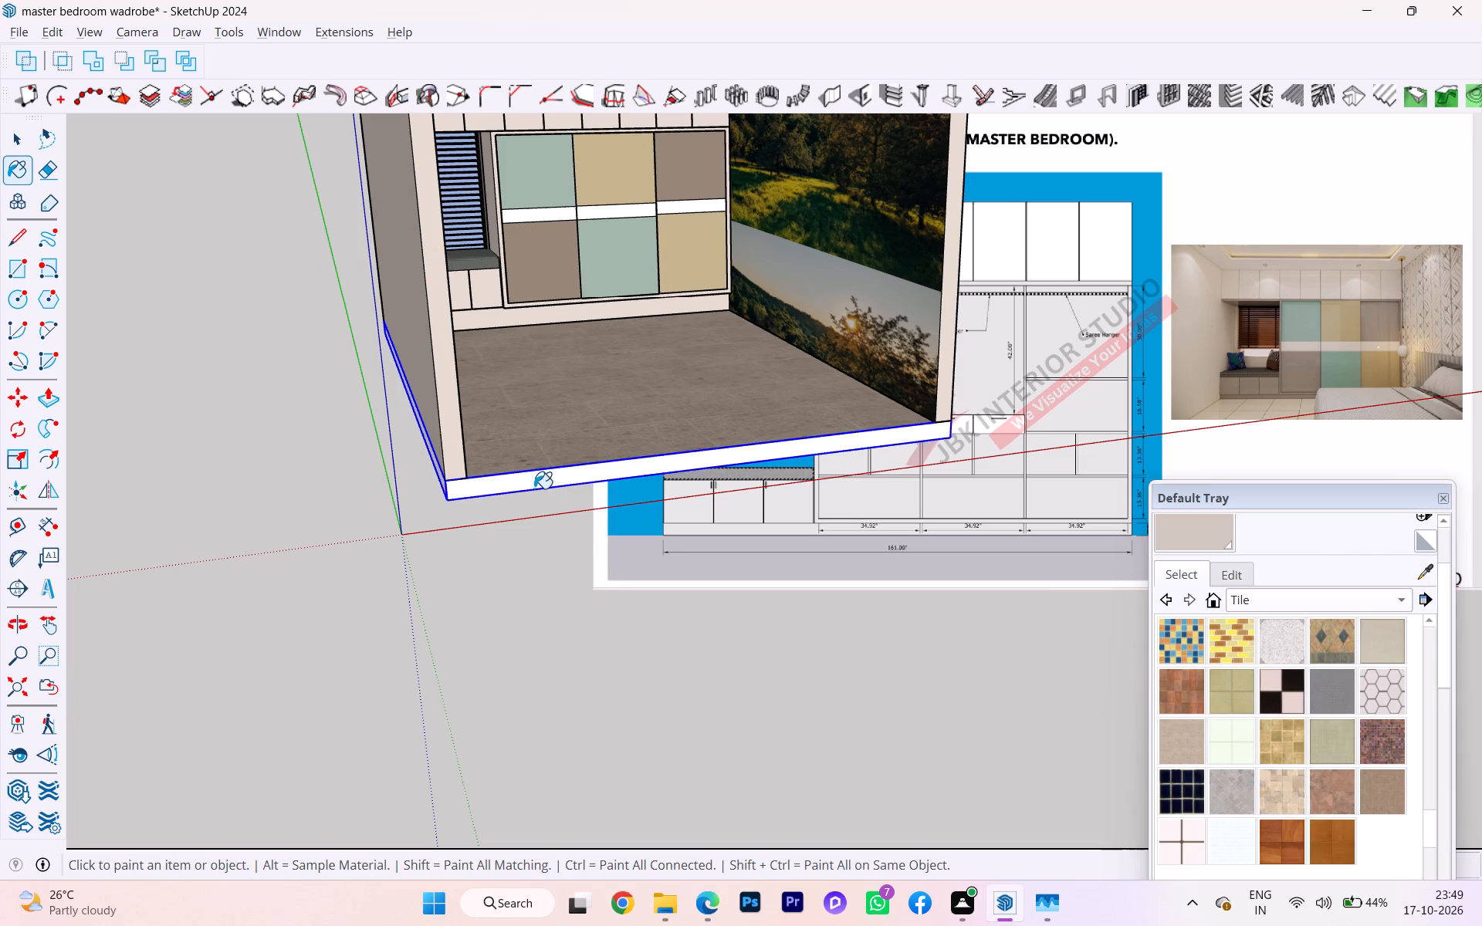
key("space")
left_click(421, 539)
Examine the tiled floor, painted slab edges and whole room from several angles and distances.
scroll(621, 381, "up", 9)
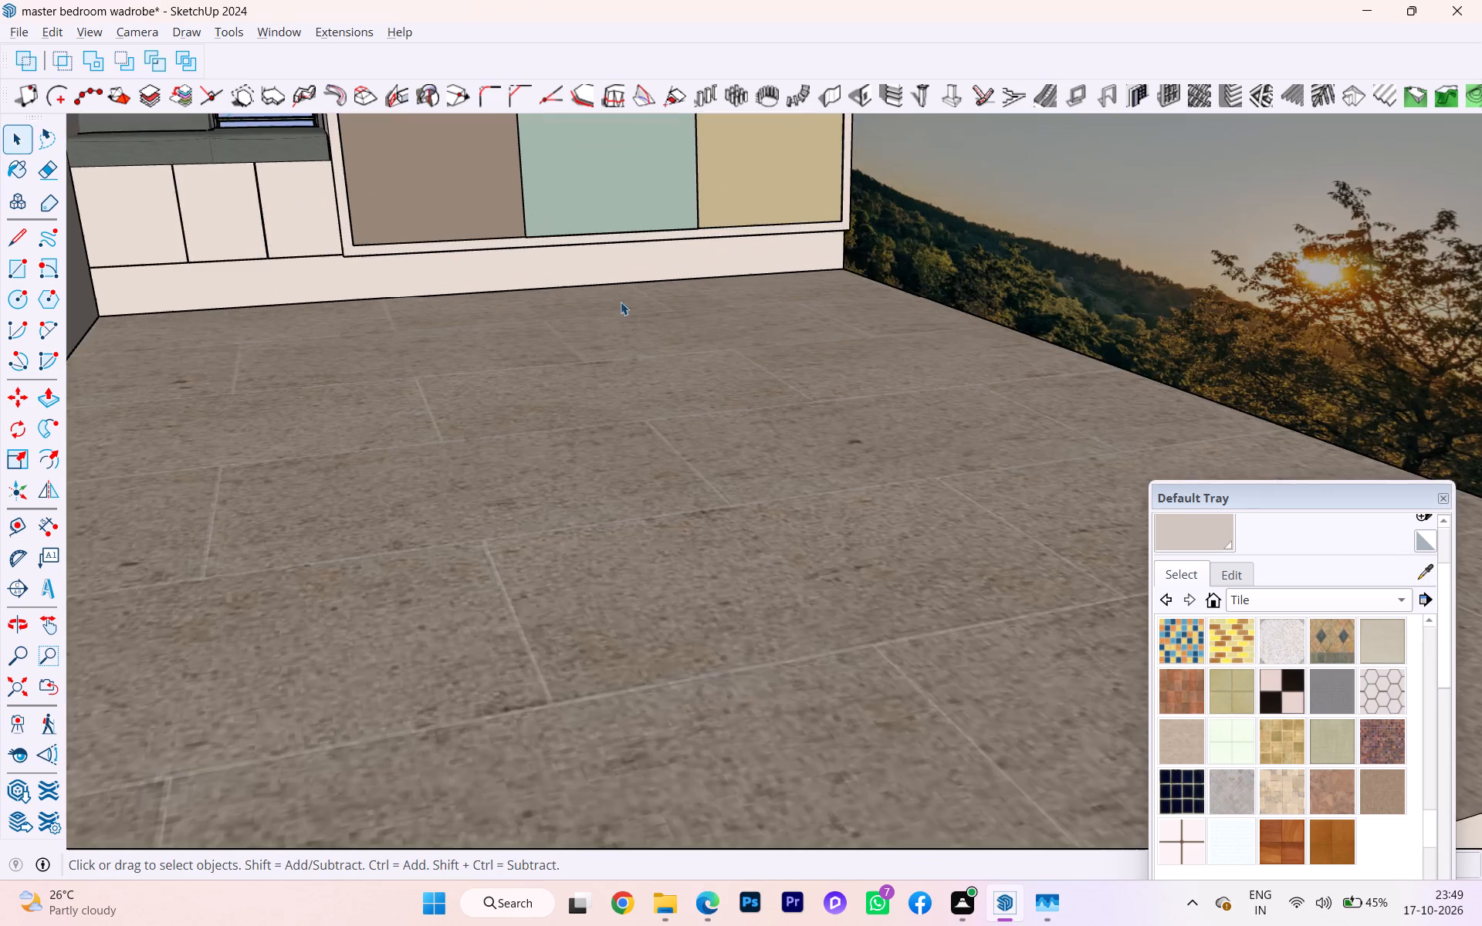
scroll(559, 301, "down", 6)
middle_click_drag(466, 307, 336, 301)
scroll(489, 327, "down", 2)
scroll(530, 375, "up", 7)
scroll(548, 395, "down", 1)
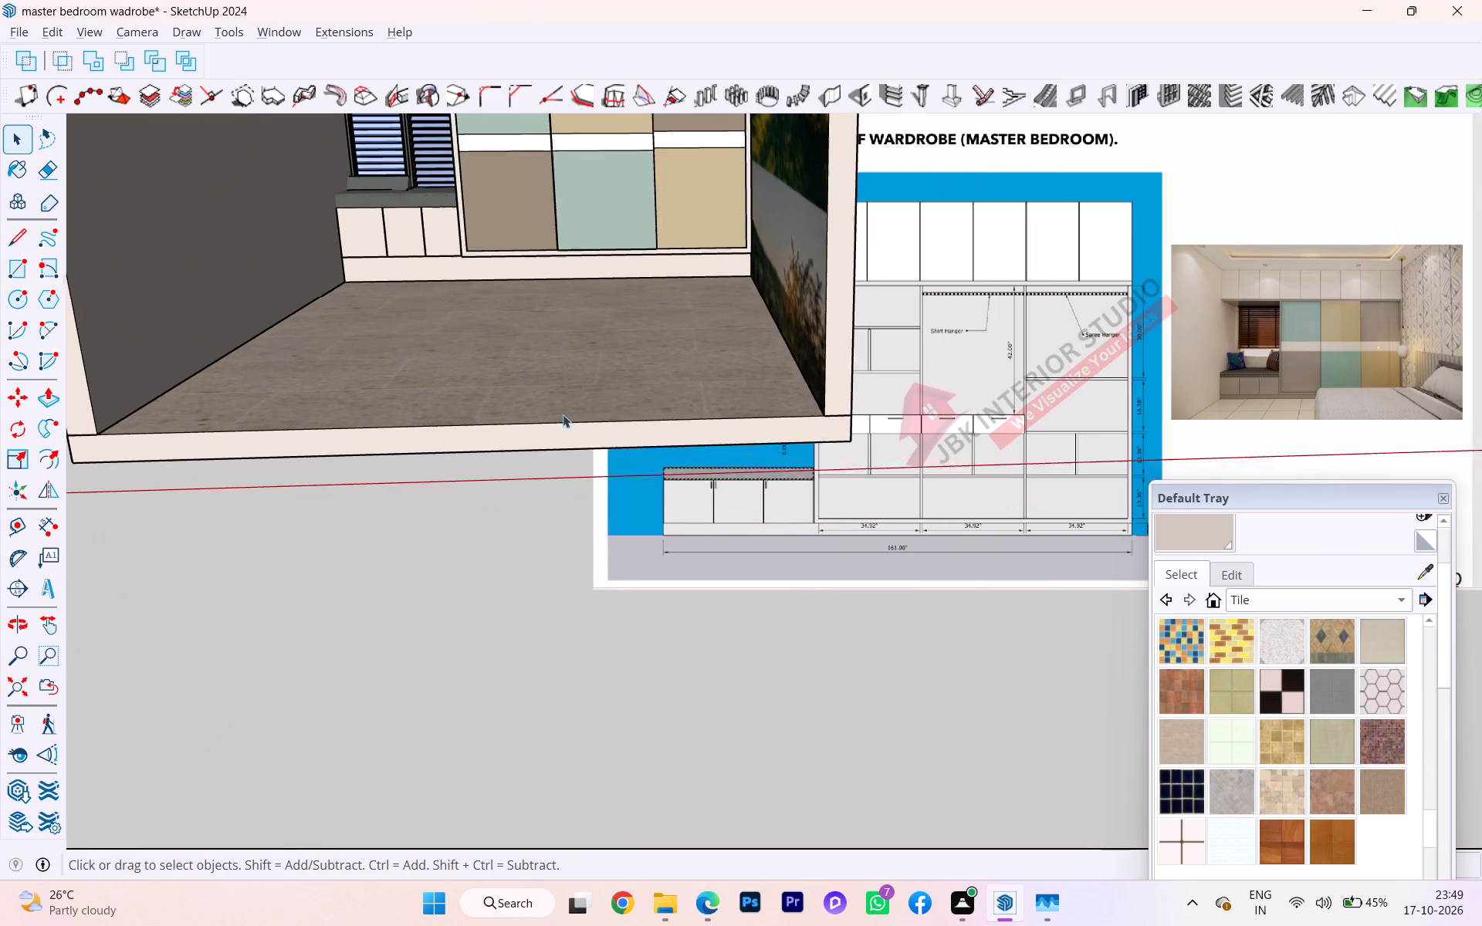
scroll(563, 414, "down", 7)
scroll(630, 534, "up", 1)
scroll(630, 535, "down", 2)
scroll(650, 178, "up", 3)
scroll(650, 176, "down", 2)
scroll(650, 176, "up", 2)
left_click(634, 137)
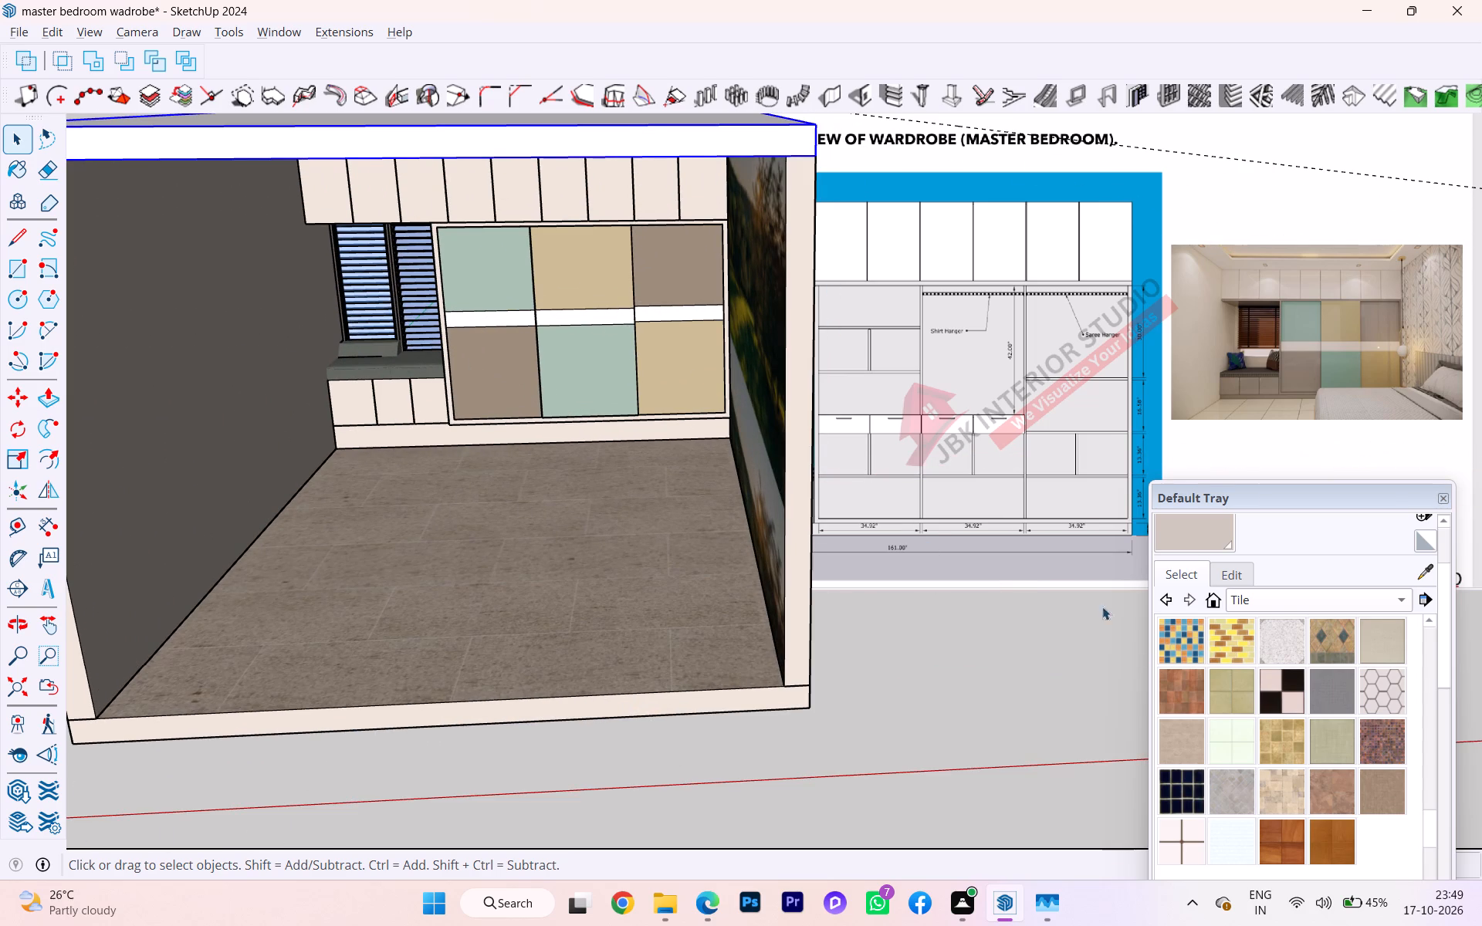
scroll(1262, 603, "up", 1)
scroll(987, 513, "down", 1)
middle_click_drag(948, 506, 736, 513)
scroll(723, 489, "down", 4)
scroll(732, 486, "up", 1)
scroll(735, 485, "down", 2)
middle_click_drag(770, 480, 949, 417)
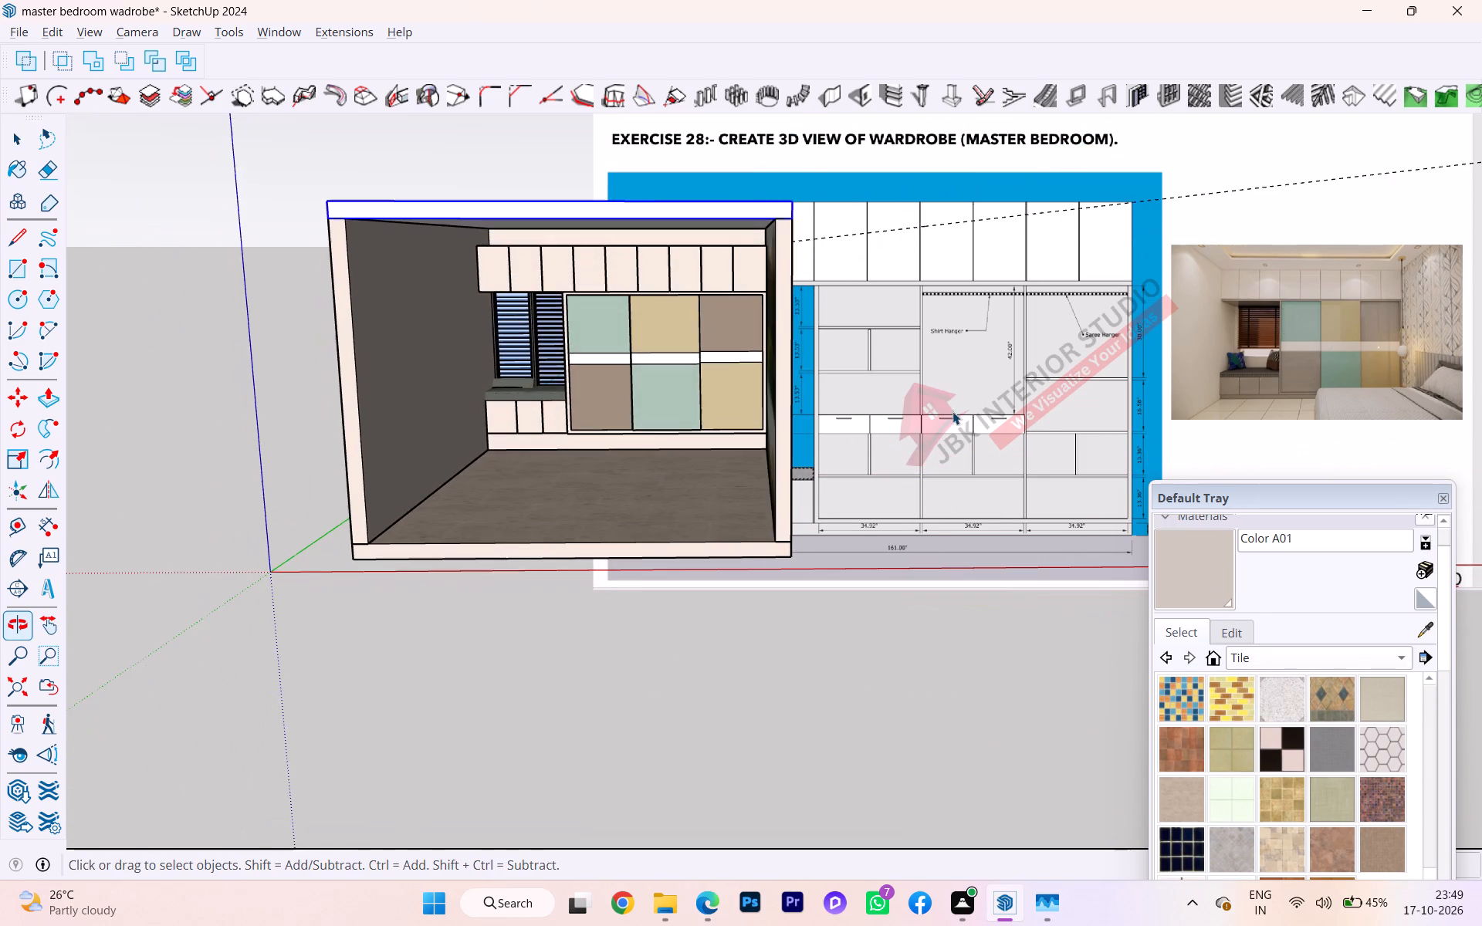
scroll(620, 214, "up", 1)
scroll(620, 214, "down", 2)
scroll(620, 213, "up", 15)
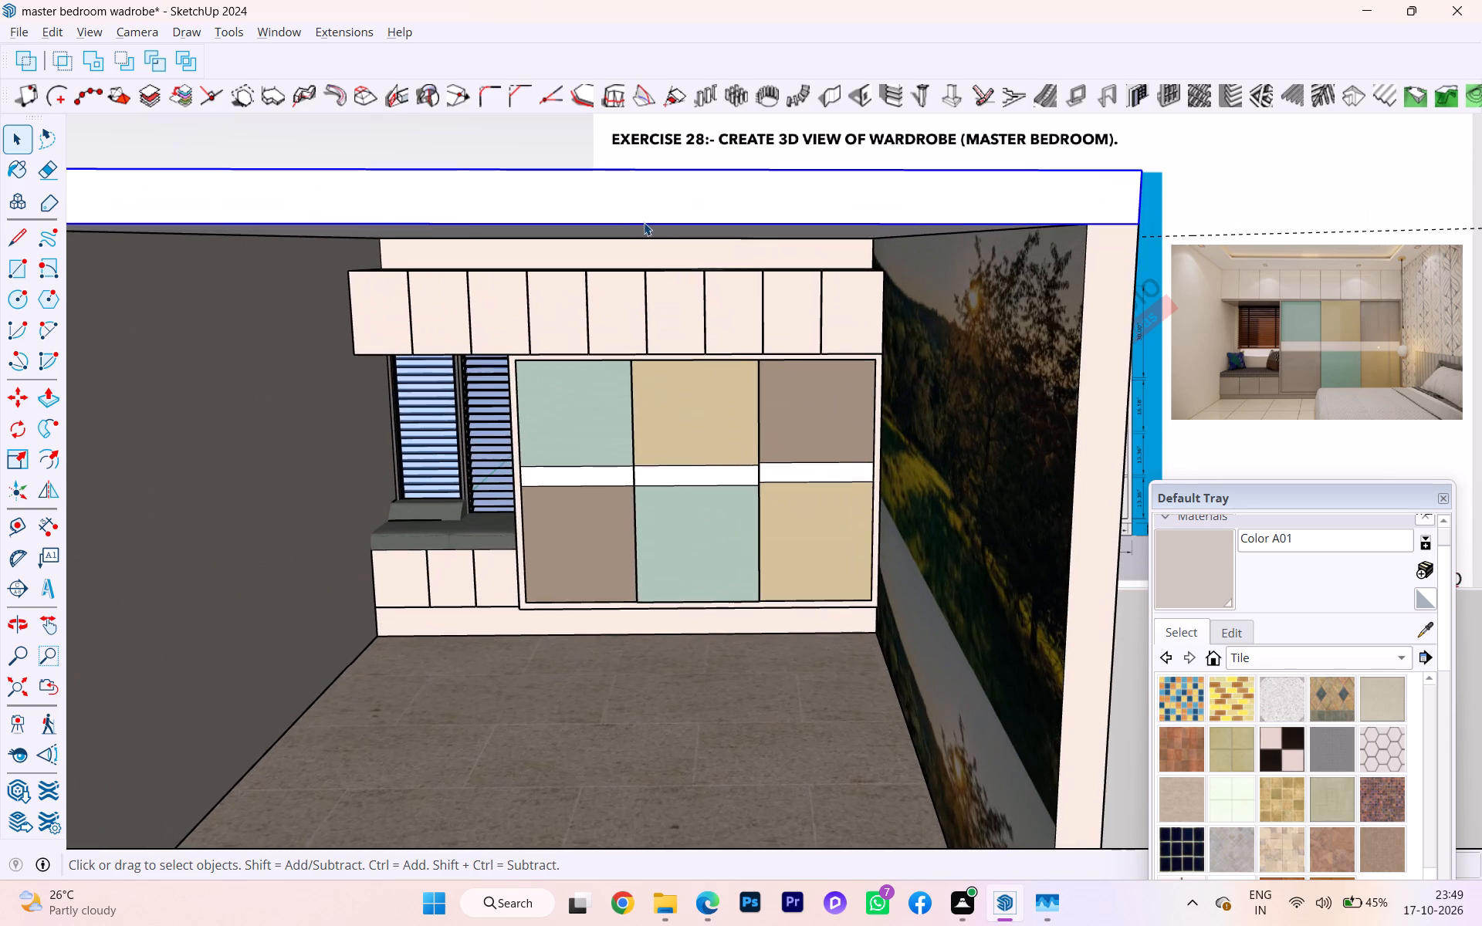
scroll(645, 223, "down", 4)
scroll(712, 361, "up", 1)
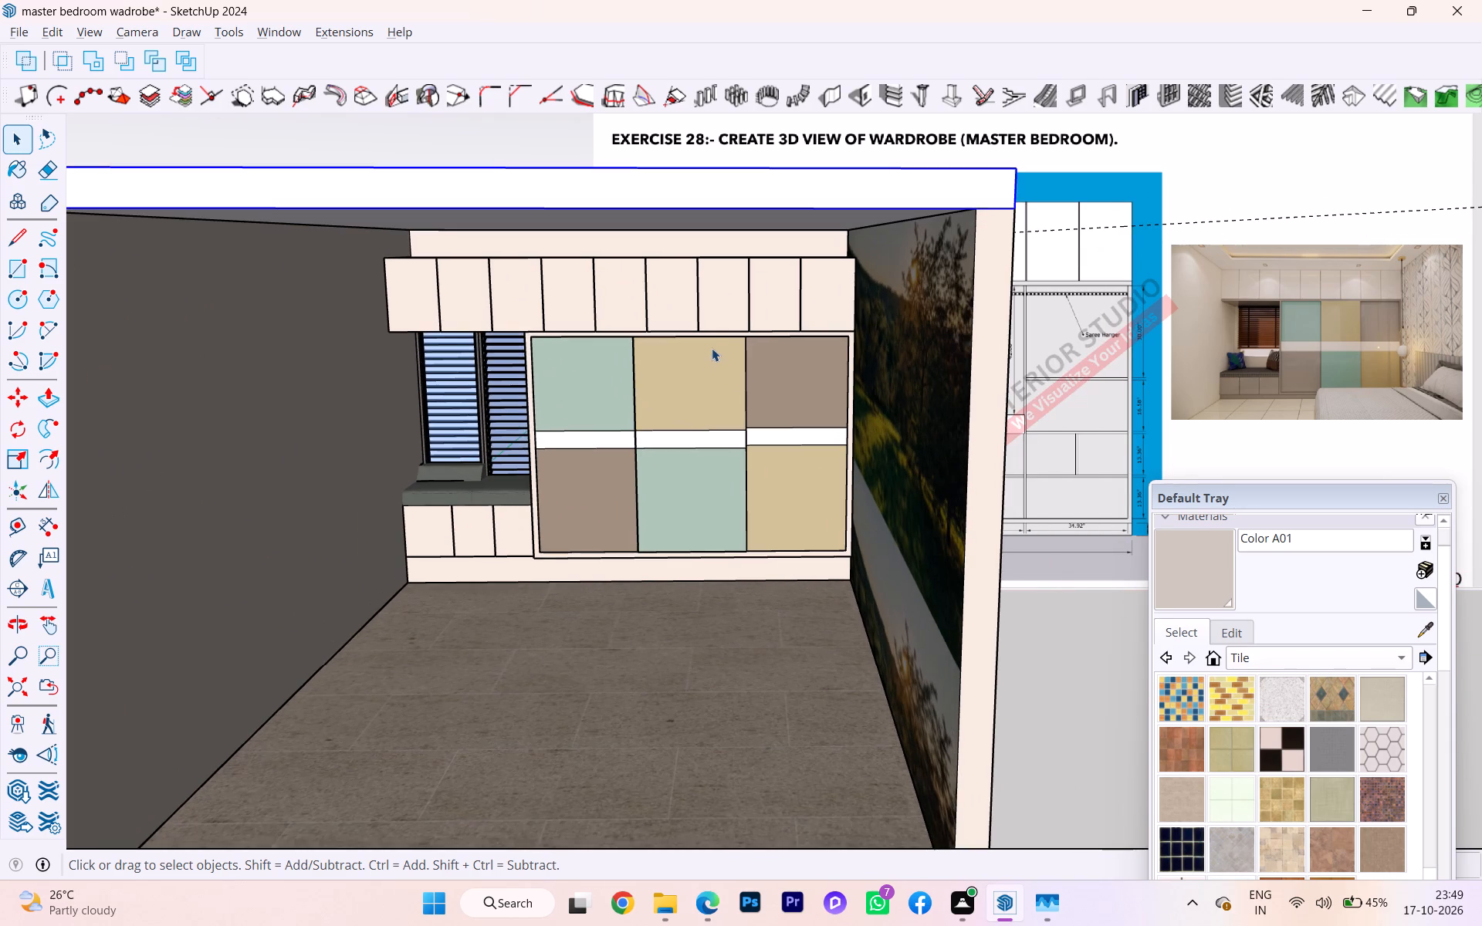
Open the ceiling slab for editing and offset its underside outline inward to draw a smaller central rectangle.
middle_click_drag(711, 330, 718, 252)
double_click(590, 181)
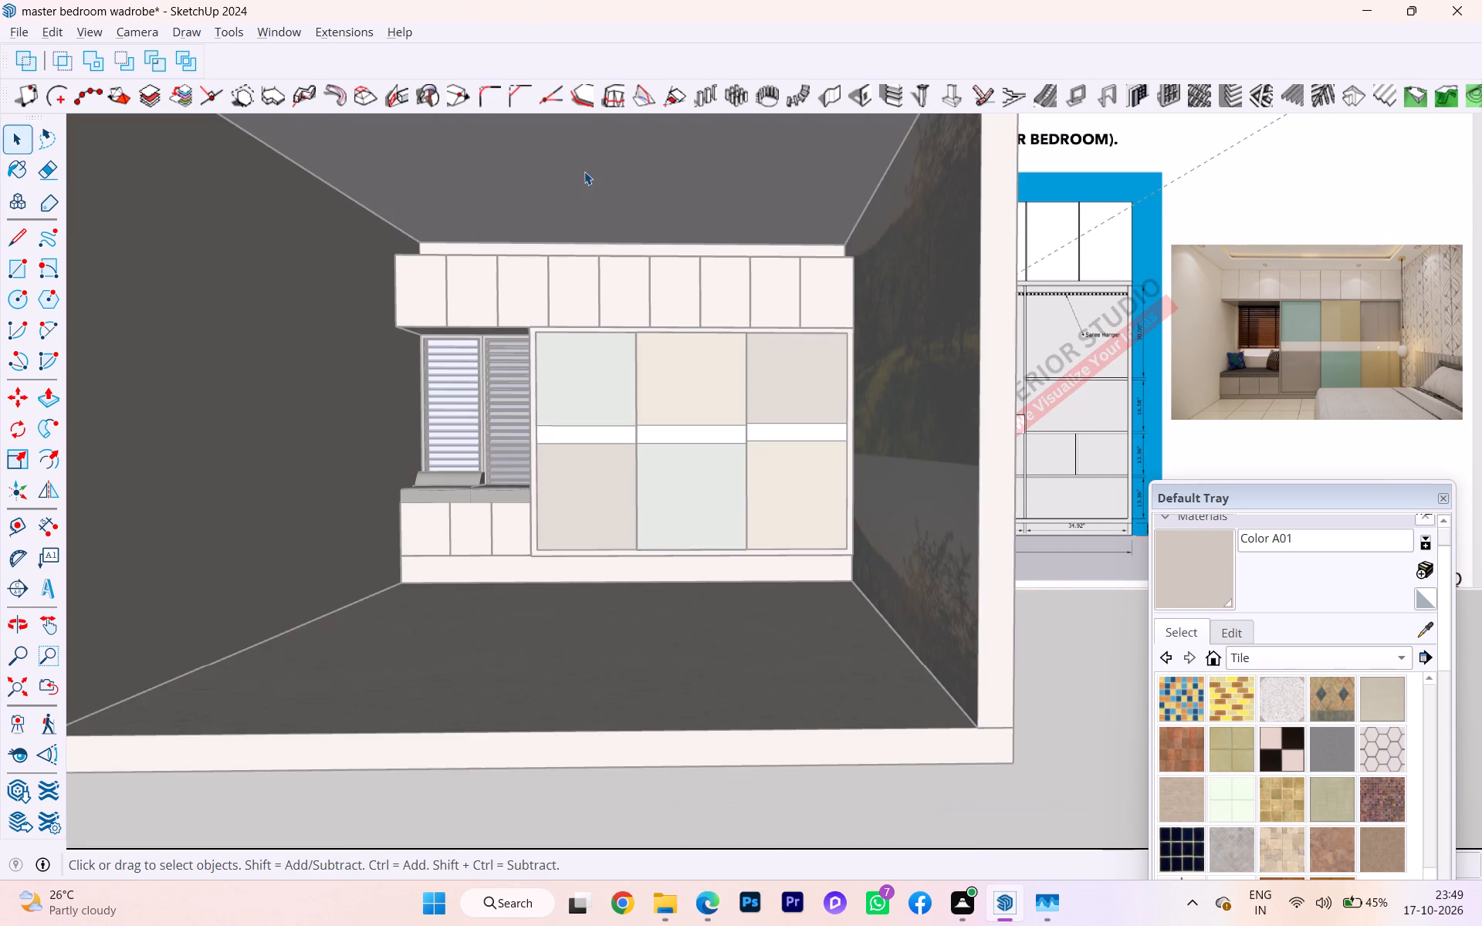
left_click(584, 171)
key("f")
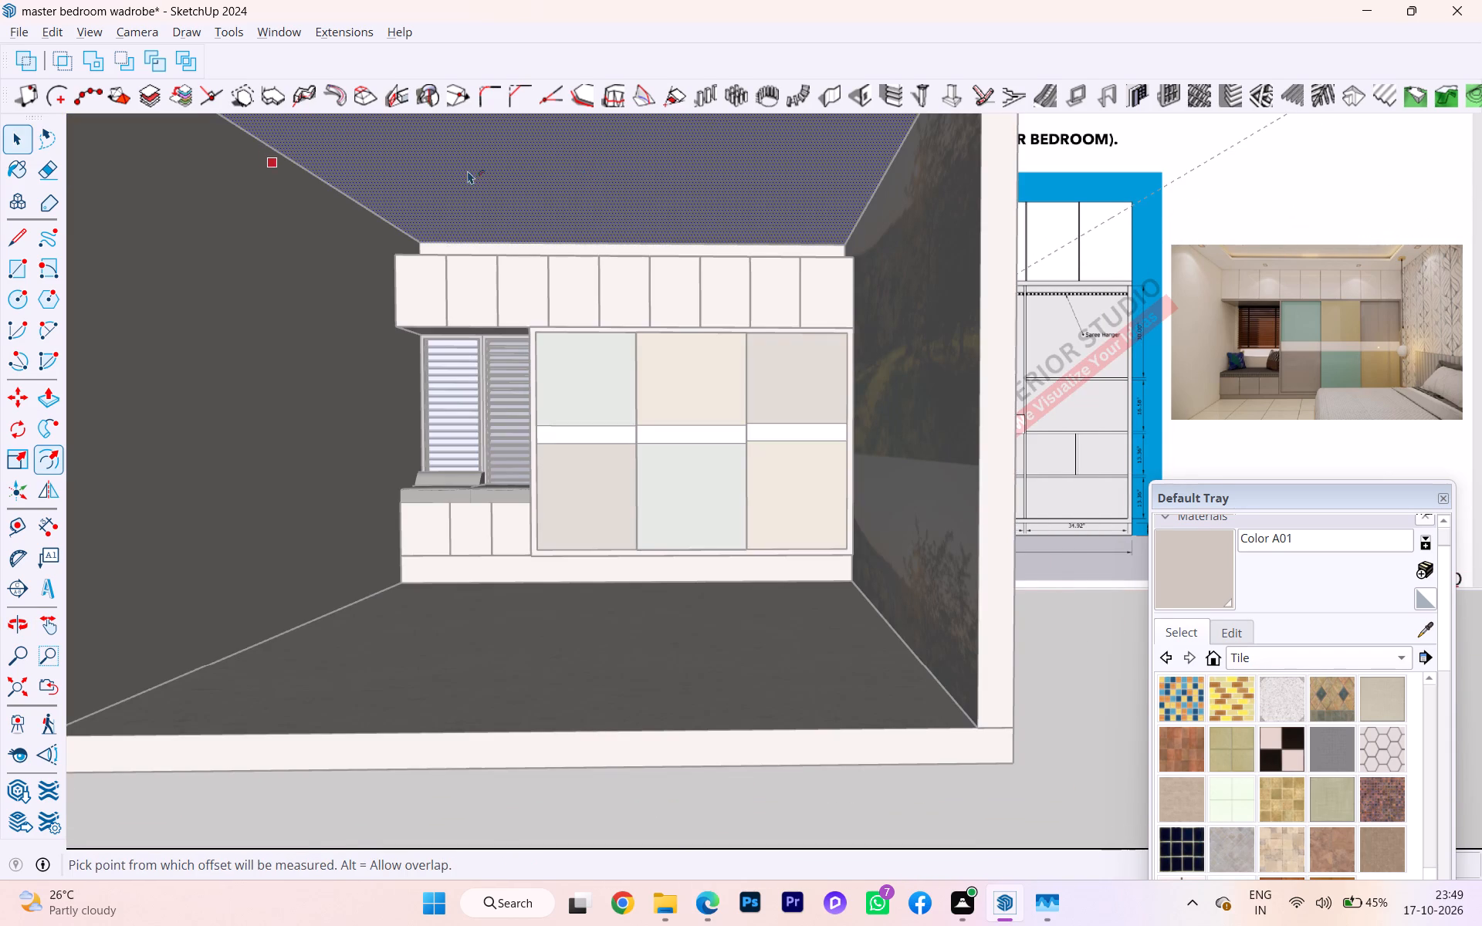
left_click(345, 177)
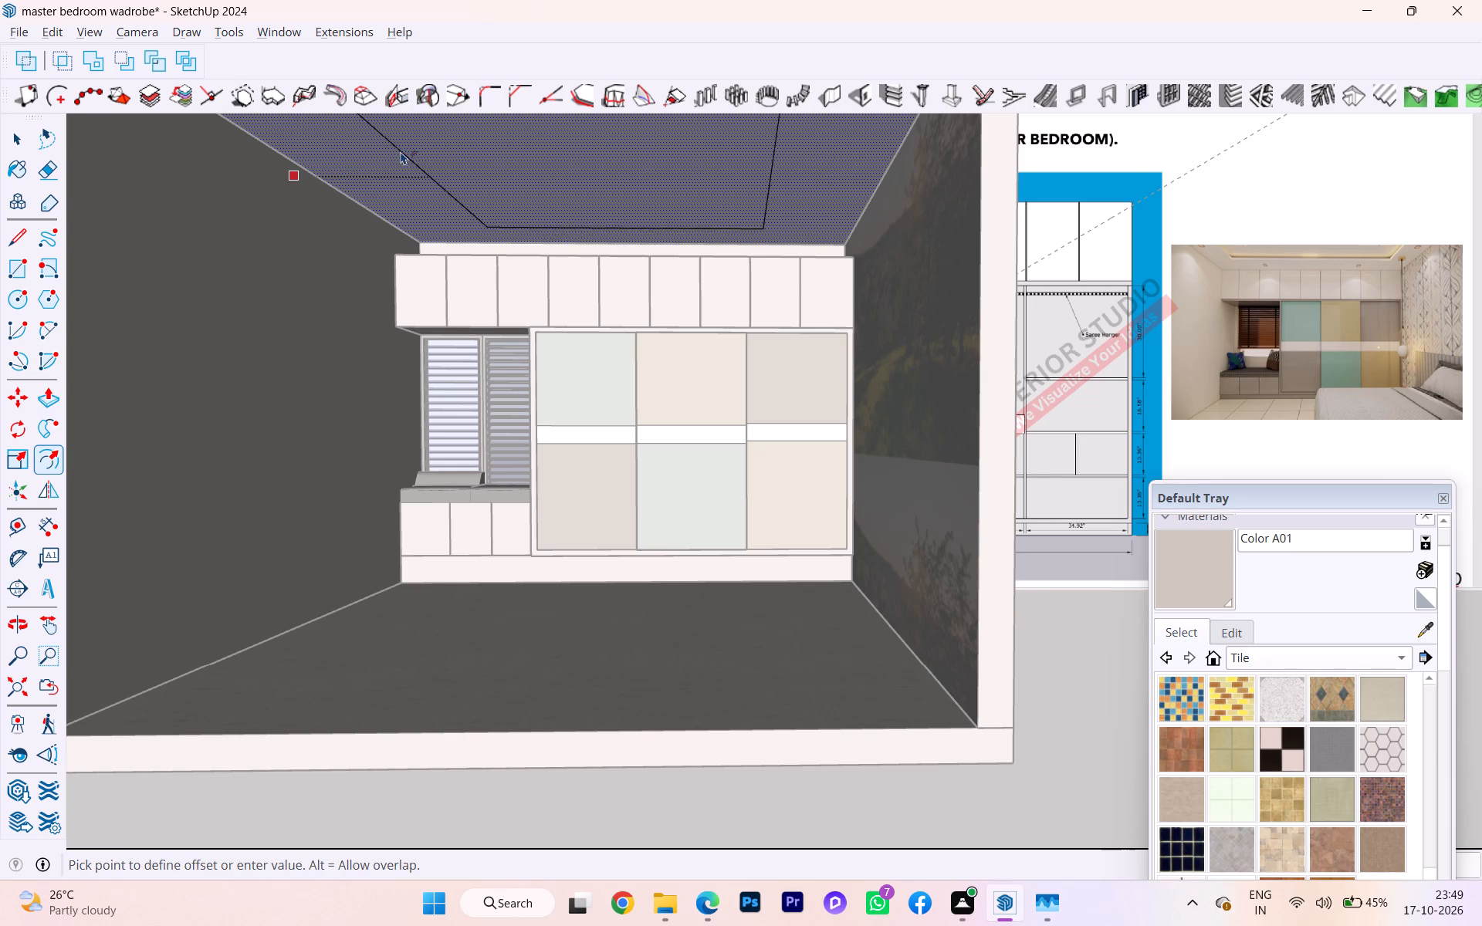
scroll(401, 151, "down", 5)
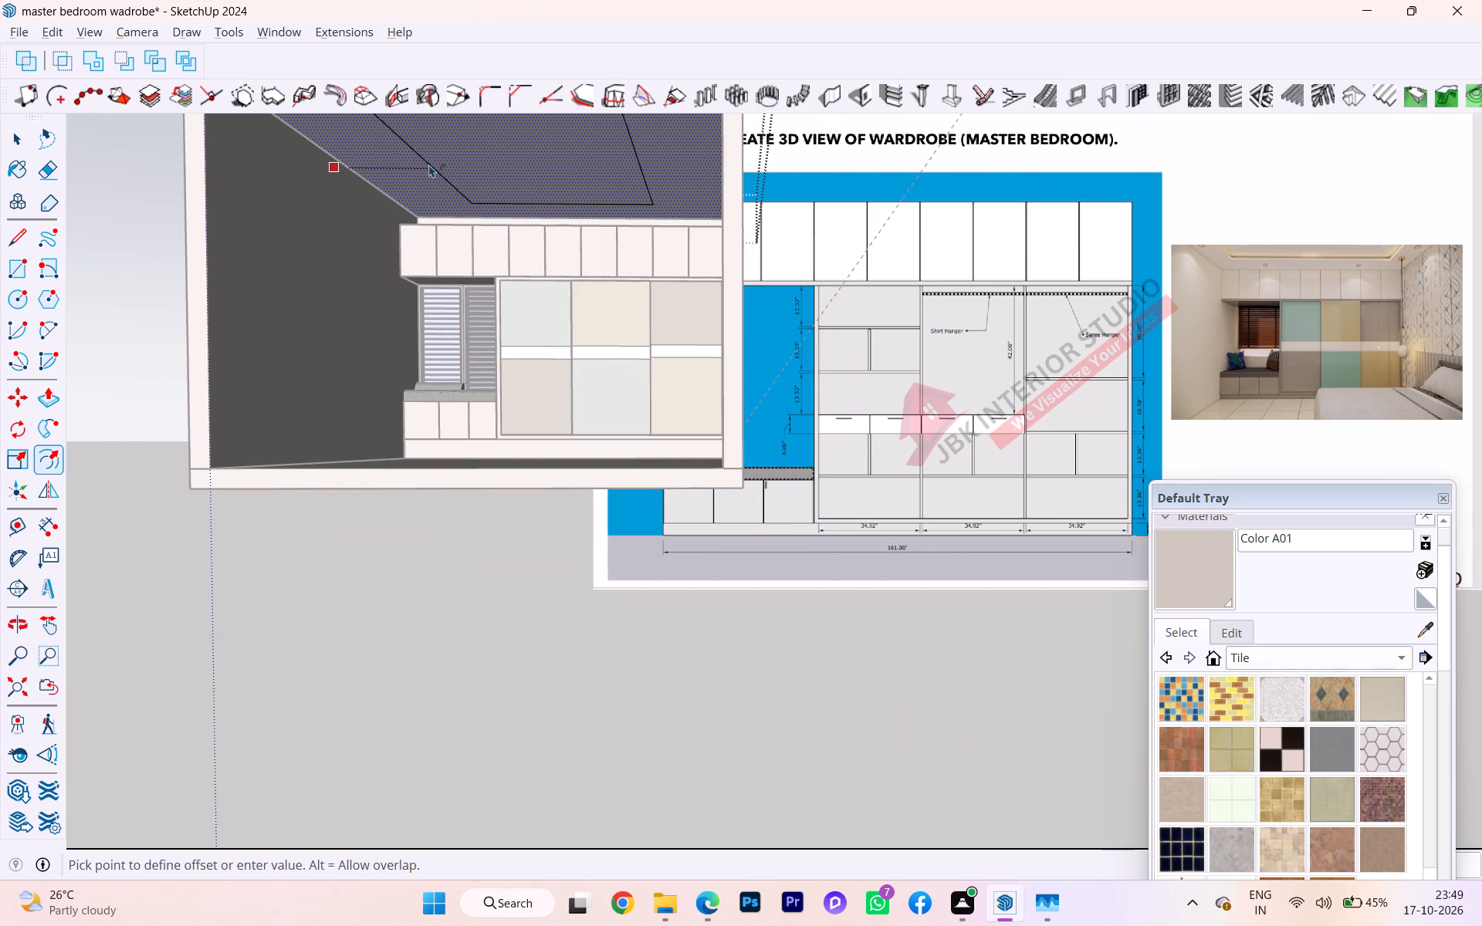
left_click(428, 164)
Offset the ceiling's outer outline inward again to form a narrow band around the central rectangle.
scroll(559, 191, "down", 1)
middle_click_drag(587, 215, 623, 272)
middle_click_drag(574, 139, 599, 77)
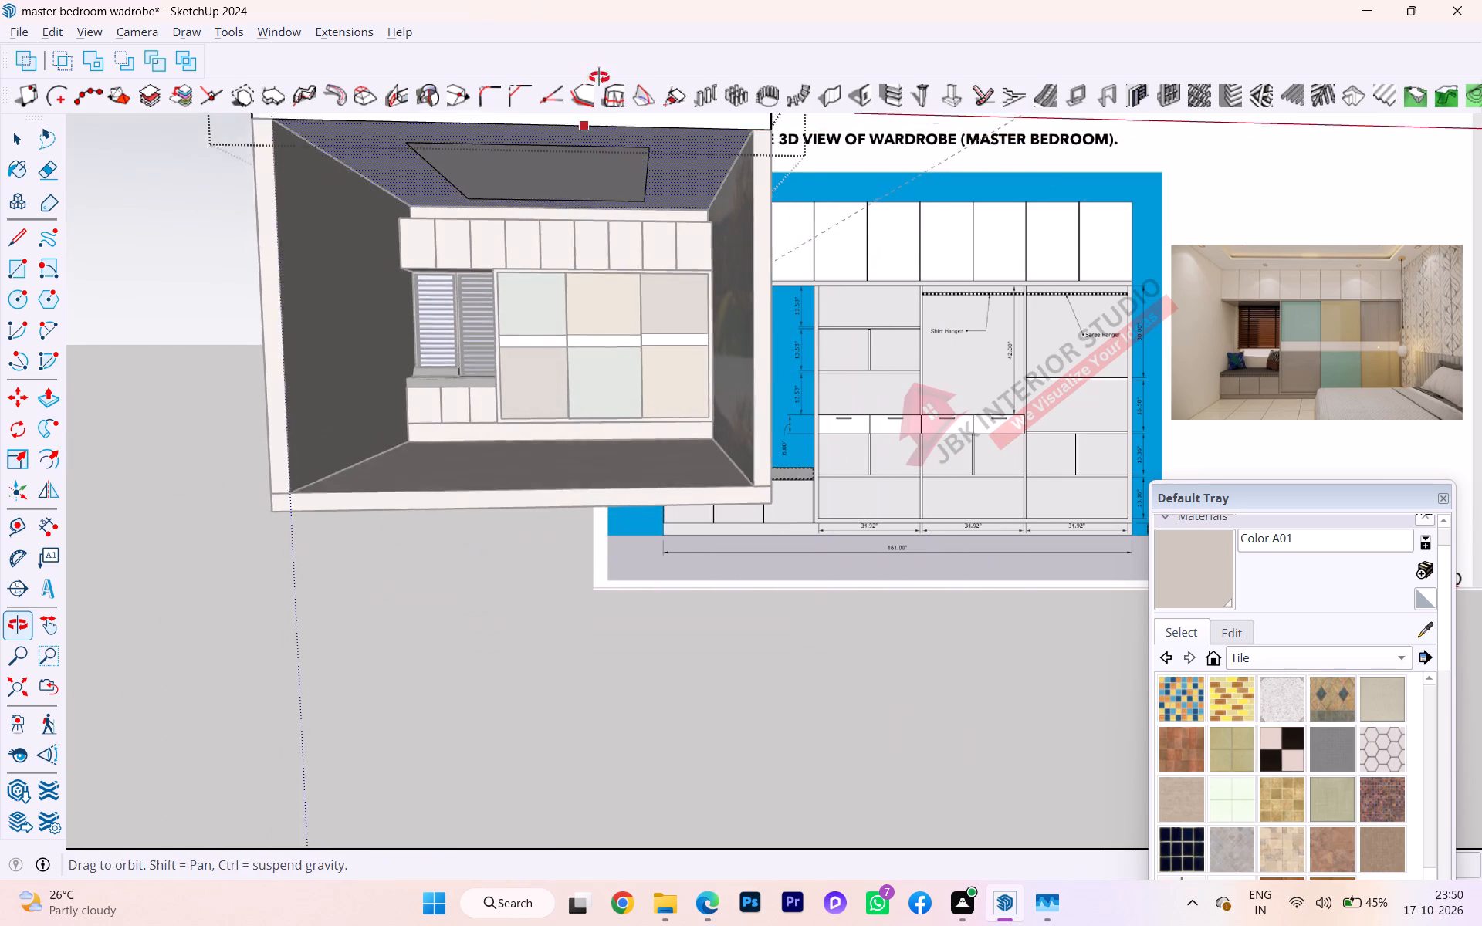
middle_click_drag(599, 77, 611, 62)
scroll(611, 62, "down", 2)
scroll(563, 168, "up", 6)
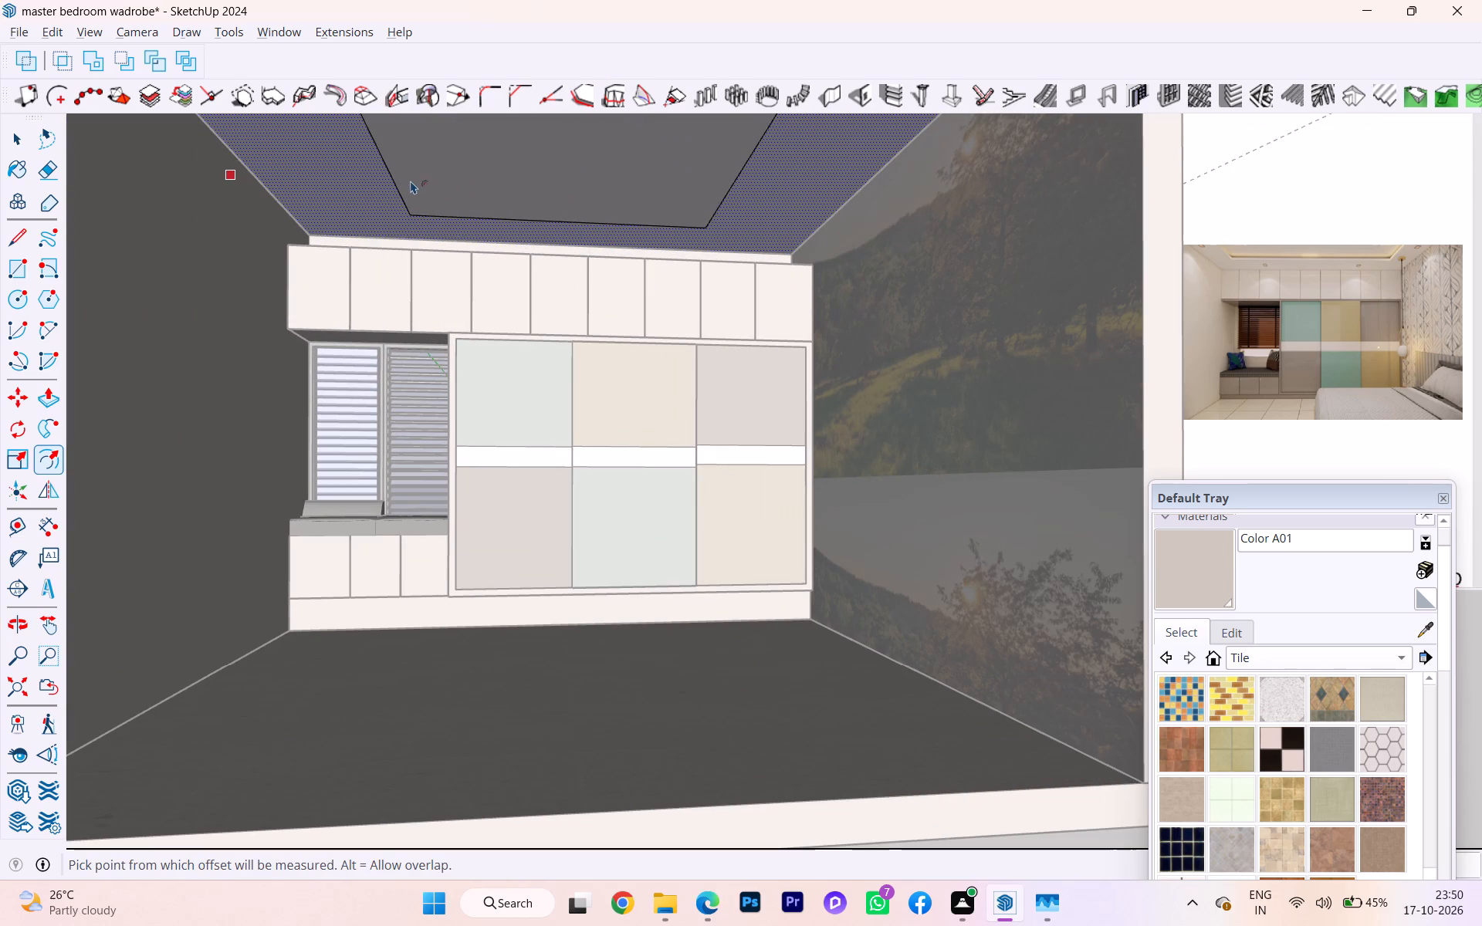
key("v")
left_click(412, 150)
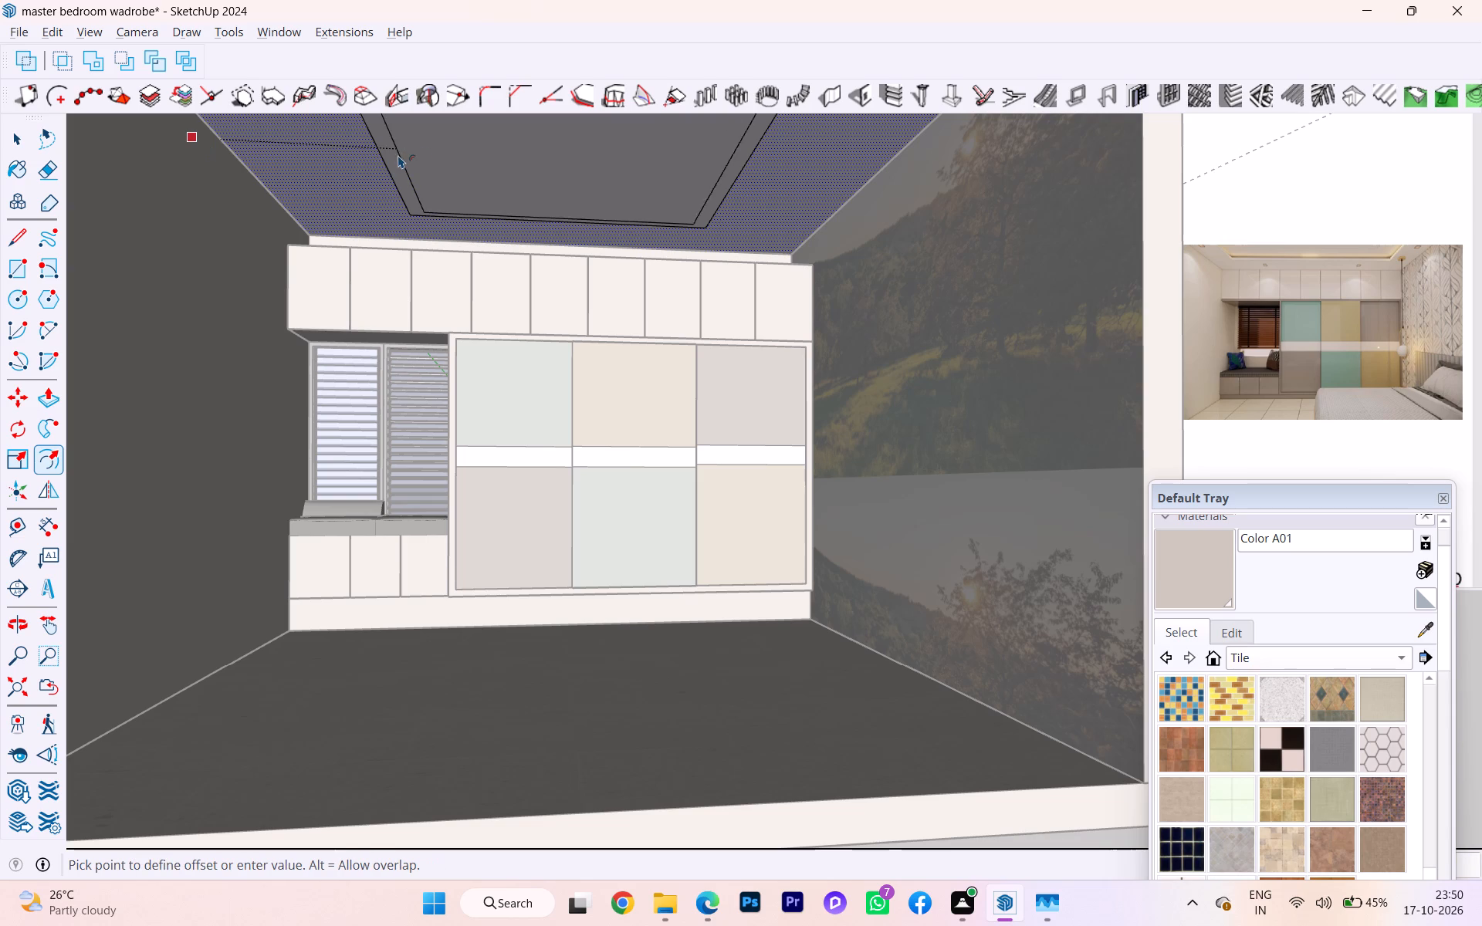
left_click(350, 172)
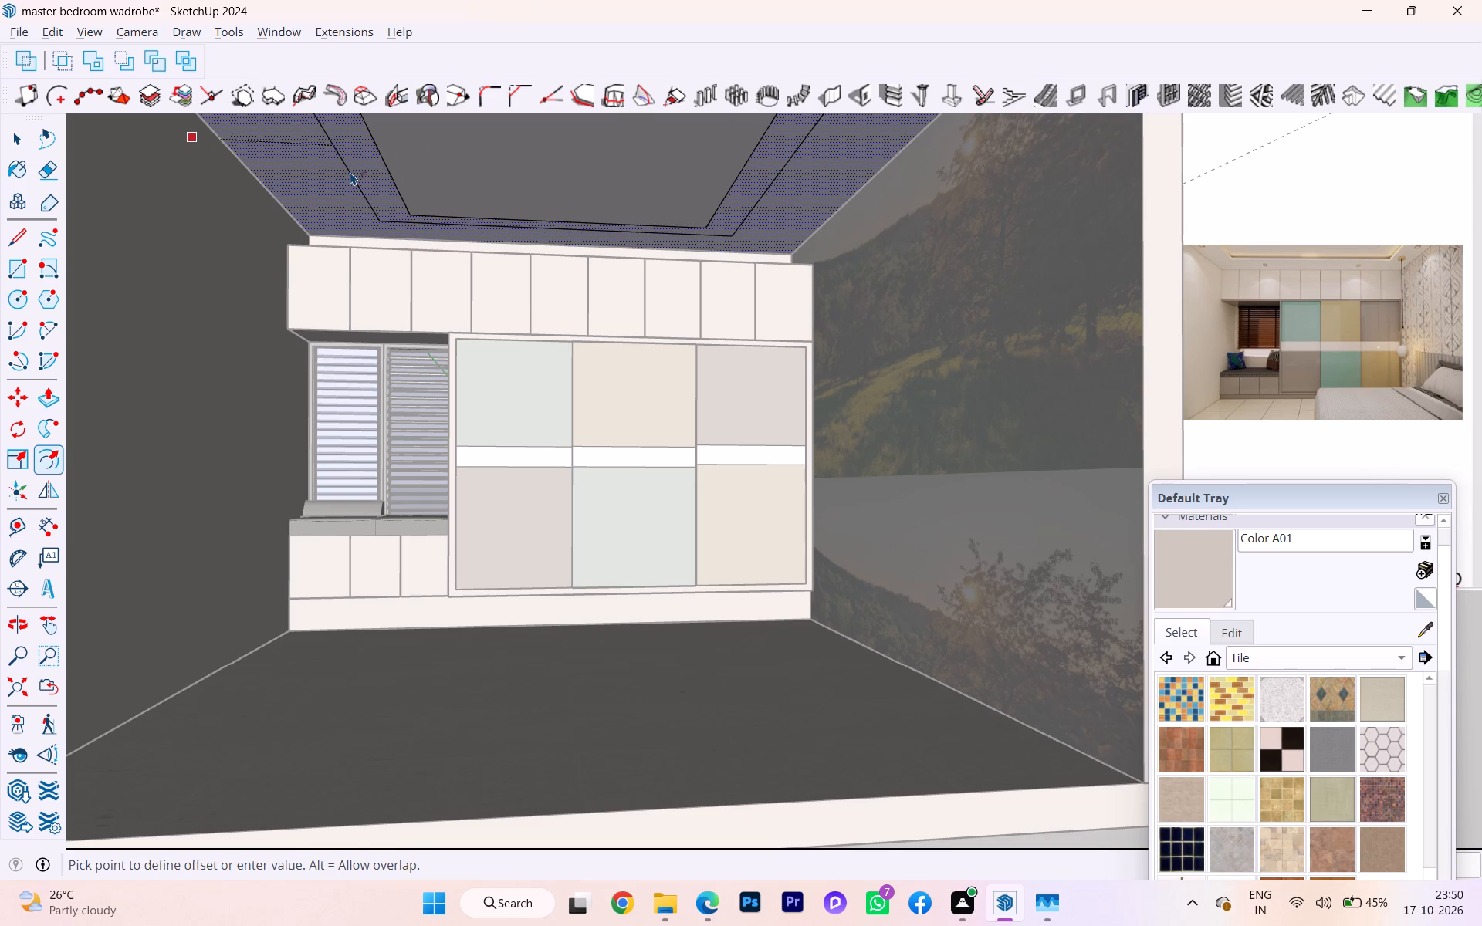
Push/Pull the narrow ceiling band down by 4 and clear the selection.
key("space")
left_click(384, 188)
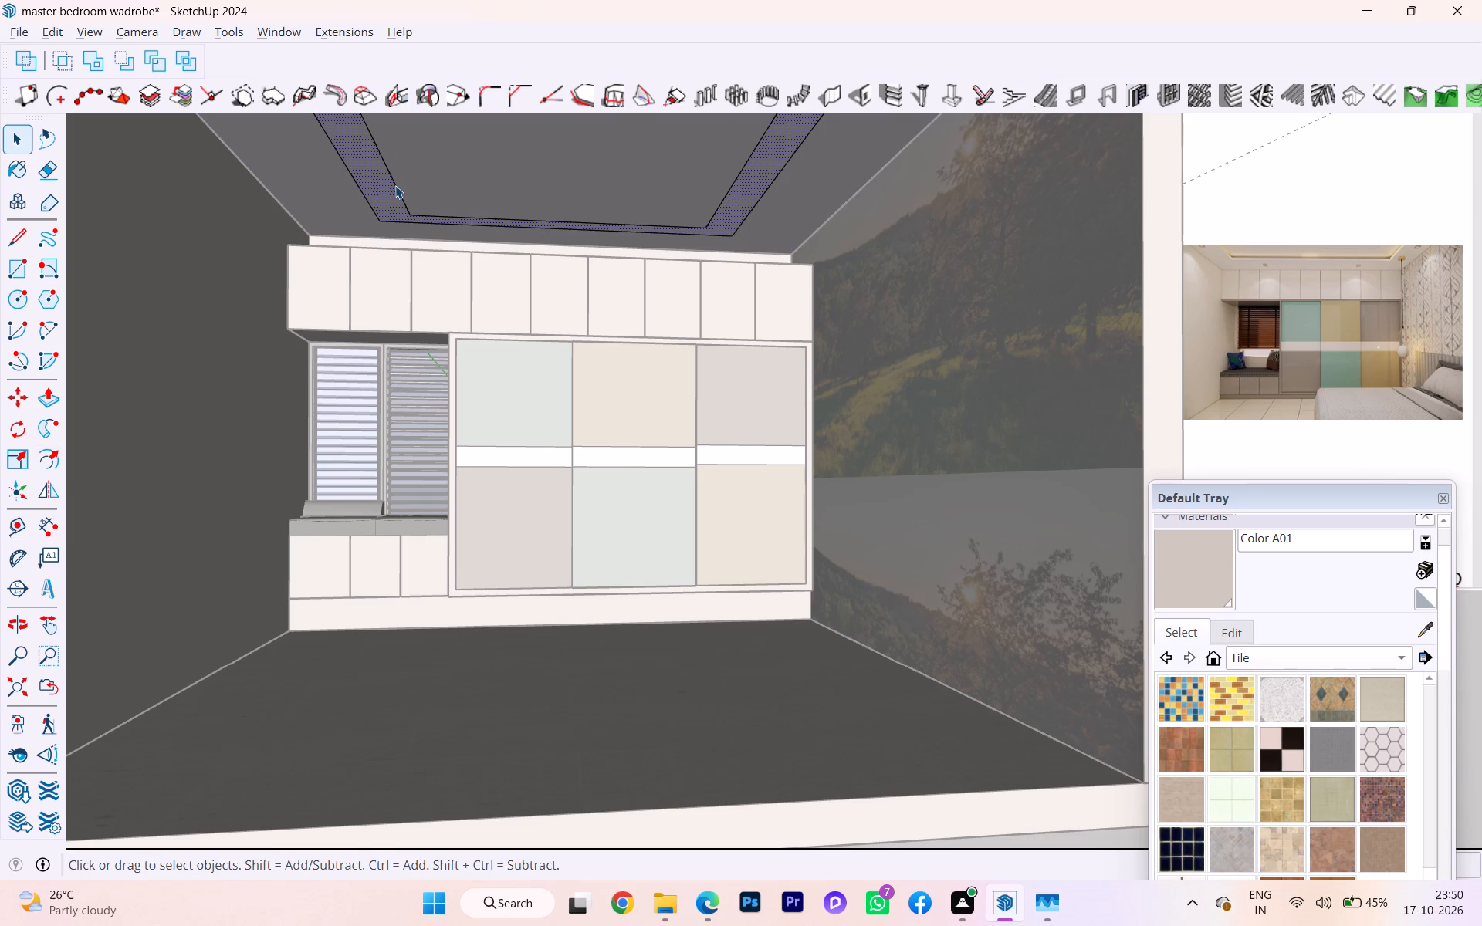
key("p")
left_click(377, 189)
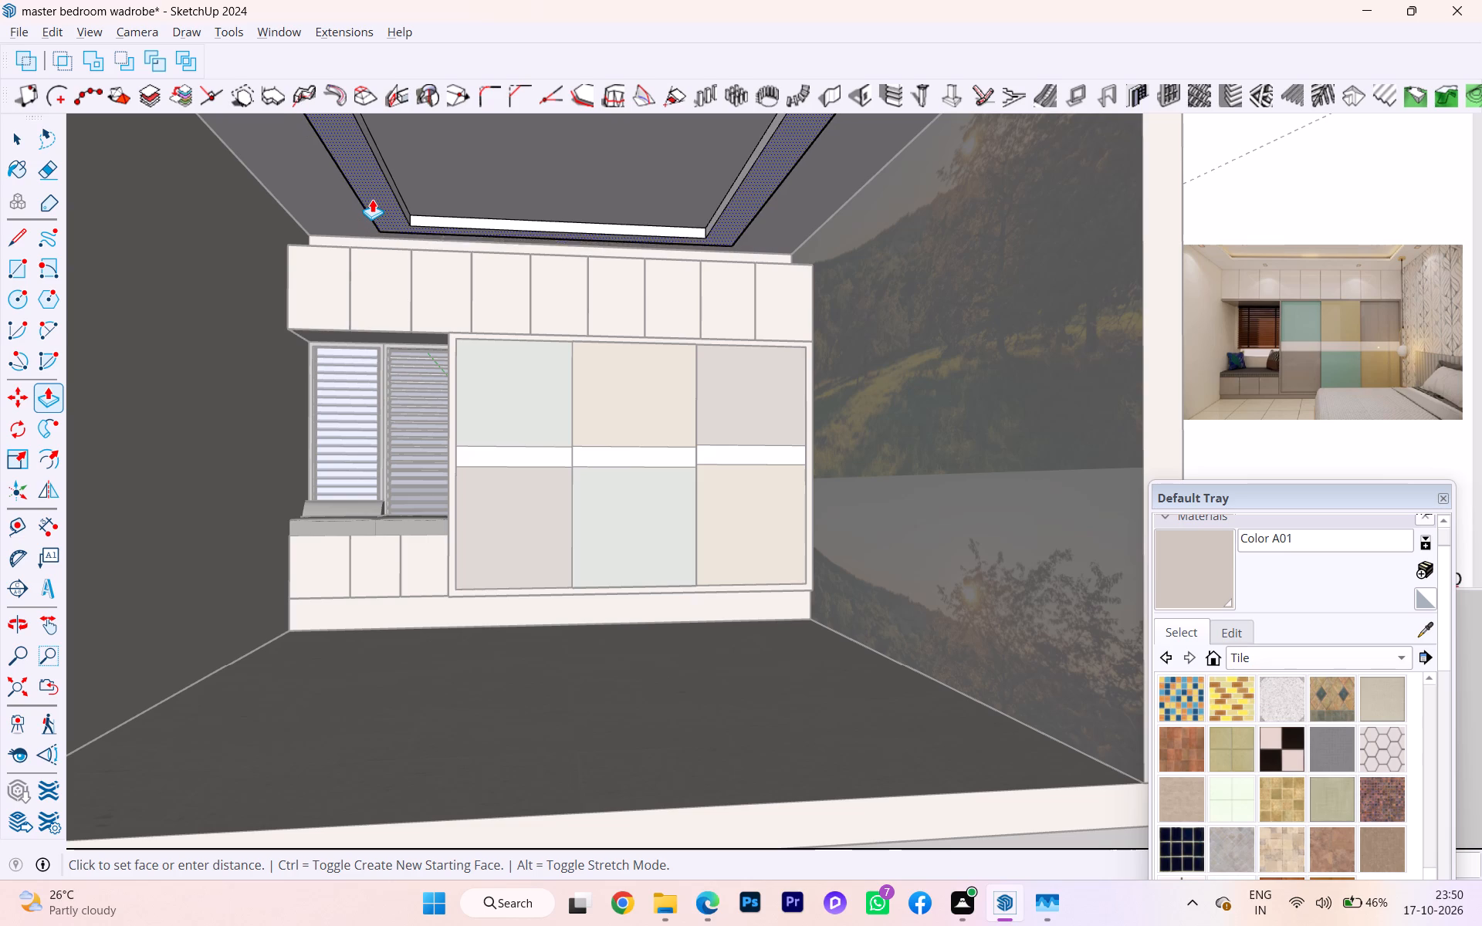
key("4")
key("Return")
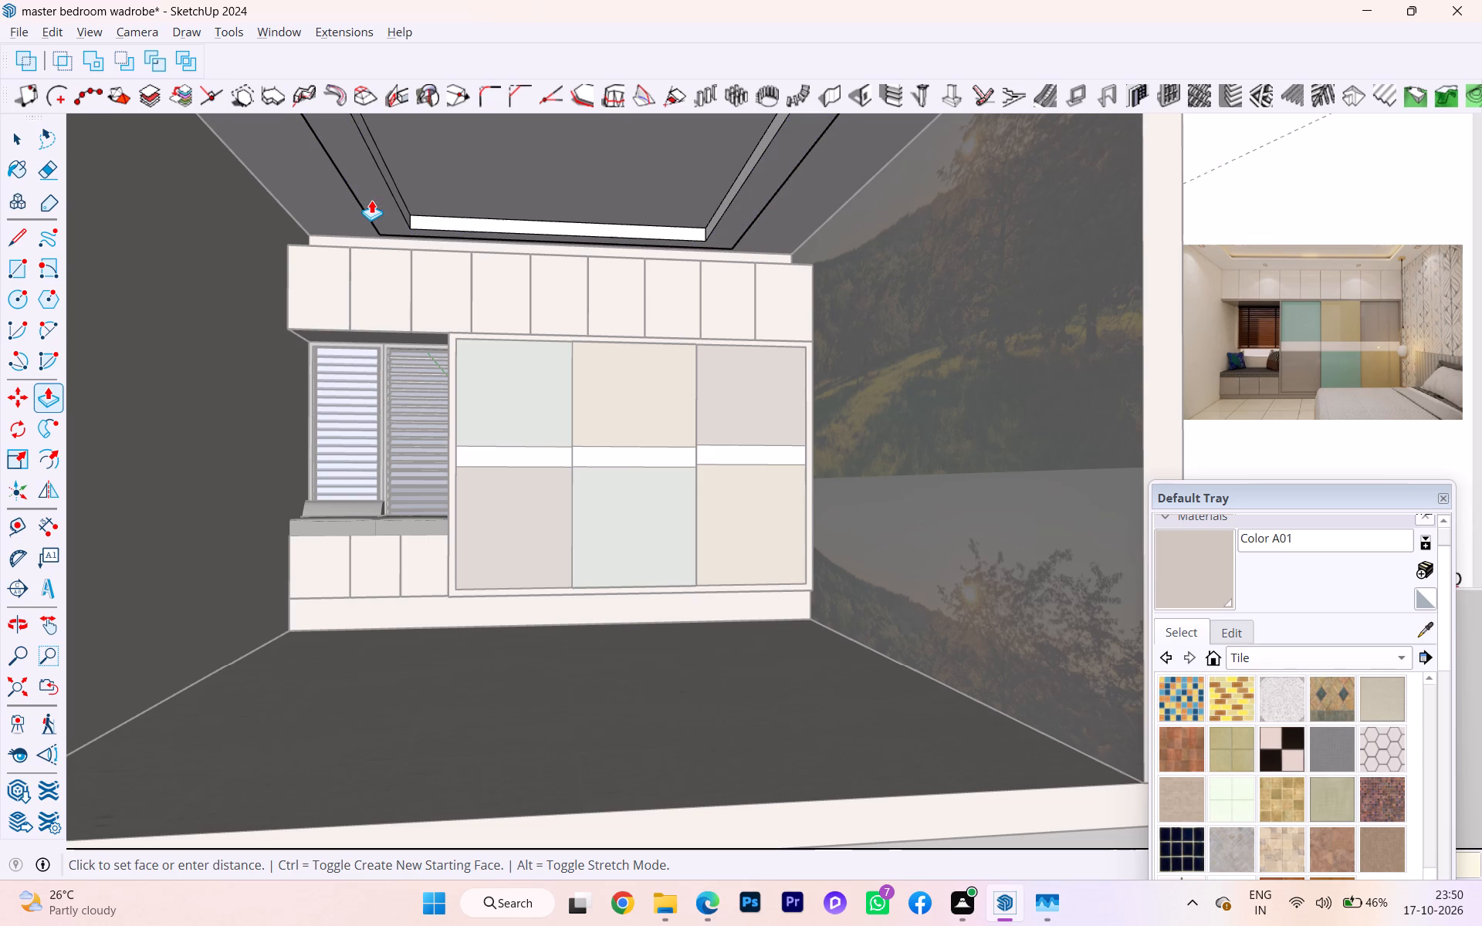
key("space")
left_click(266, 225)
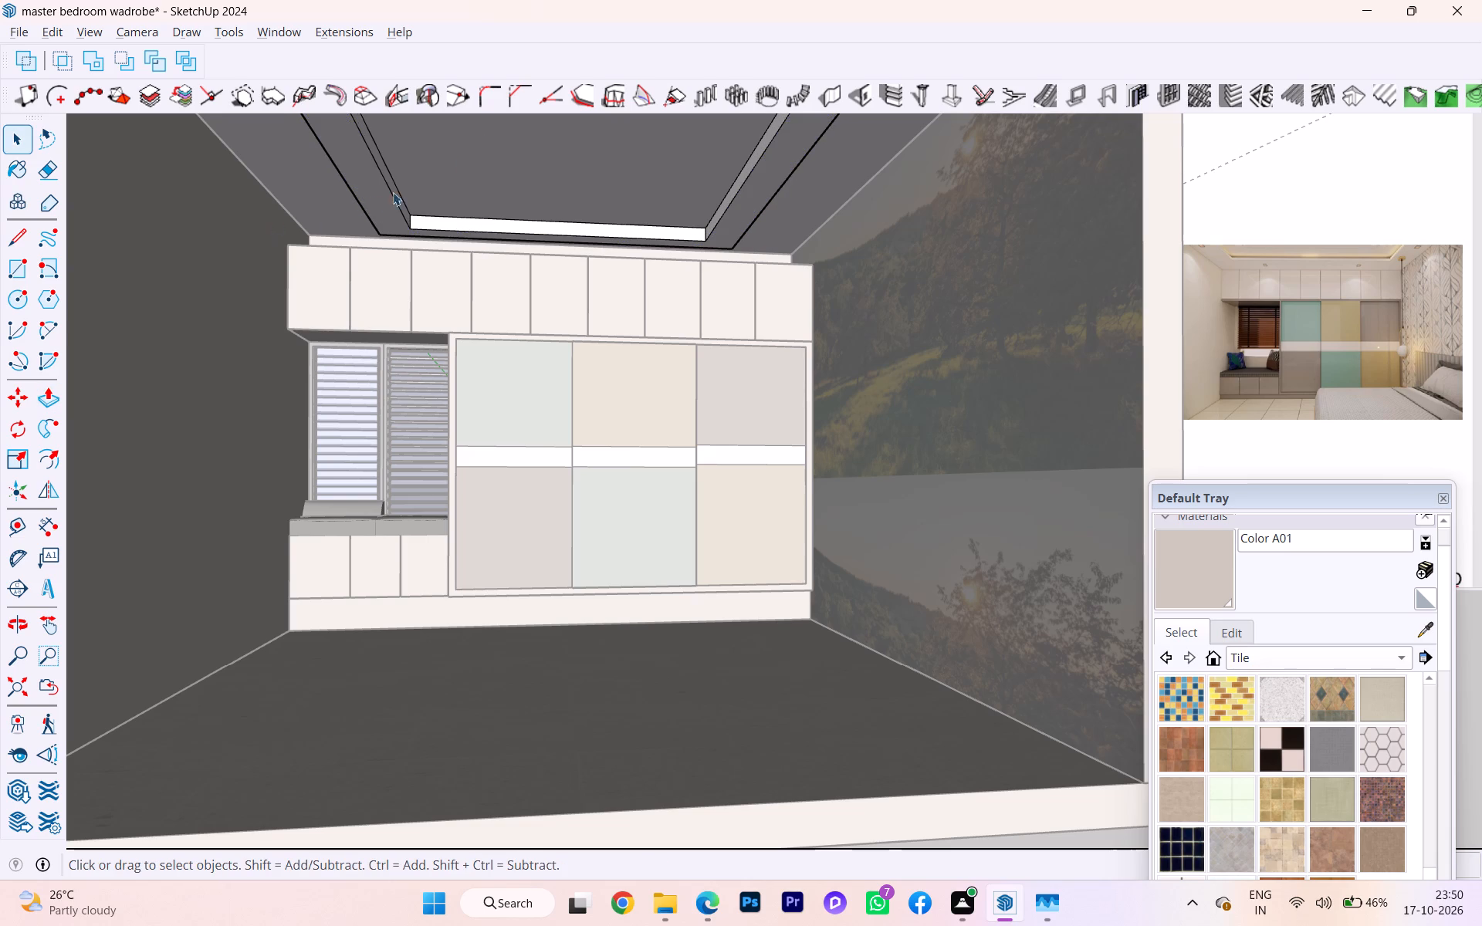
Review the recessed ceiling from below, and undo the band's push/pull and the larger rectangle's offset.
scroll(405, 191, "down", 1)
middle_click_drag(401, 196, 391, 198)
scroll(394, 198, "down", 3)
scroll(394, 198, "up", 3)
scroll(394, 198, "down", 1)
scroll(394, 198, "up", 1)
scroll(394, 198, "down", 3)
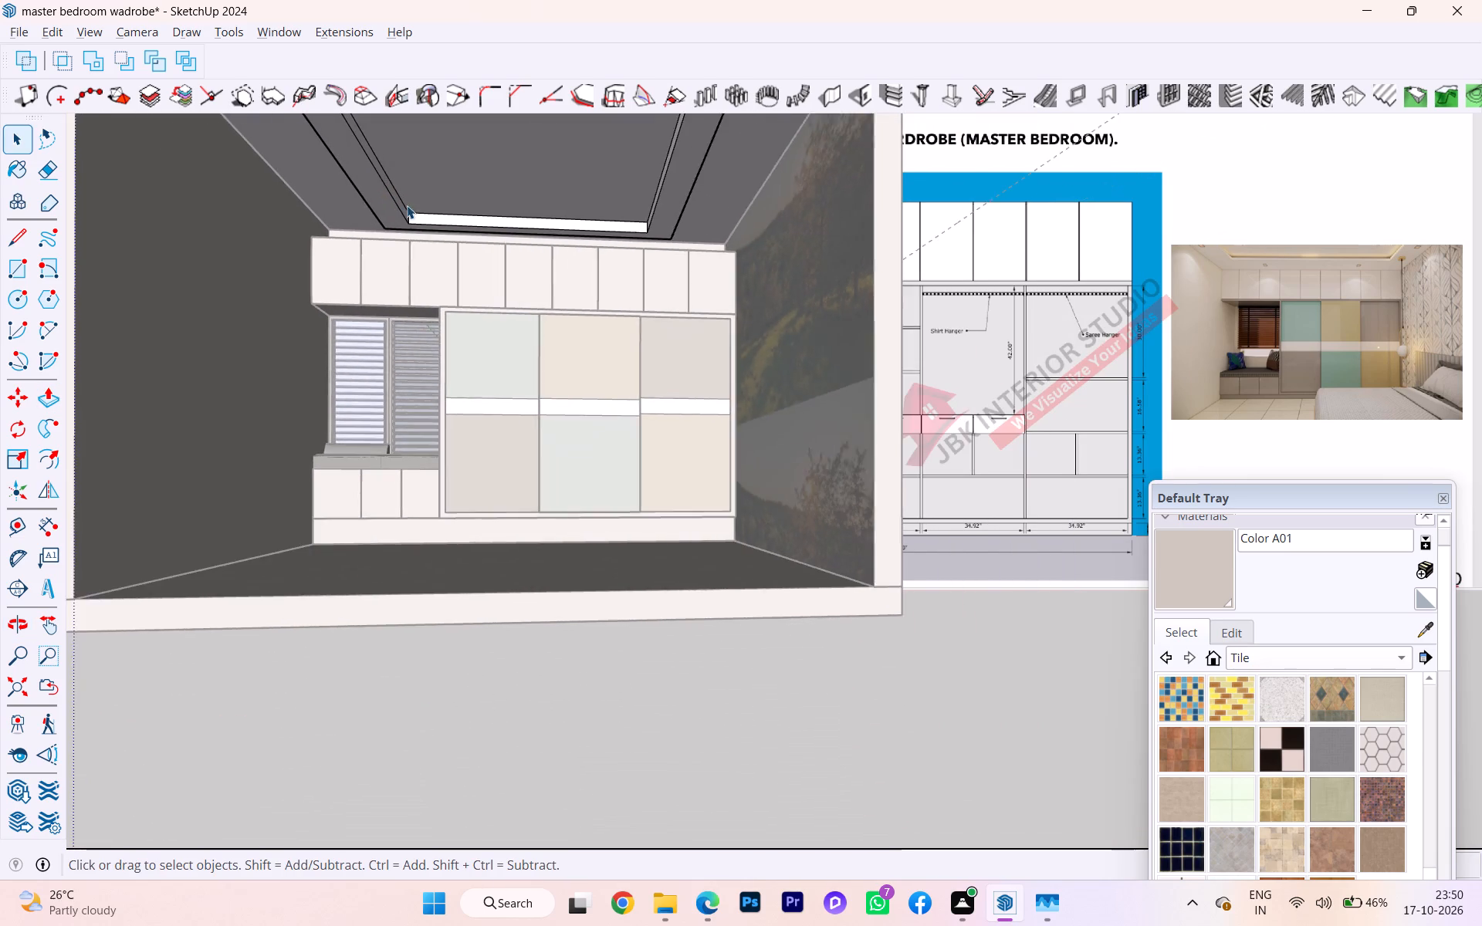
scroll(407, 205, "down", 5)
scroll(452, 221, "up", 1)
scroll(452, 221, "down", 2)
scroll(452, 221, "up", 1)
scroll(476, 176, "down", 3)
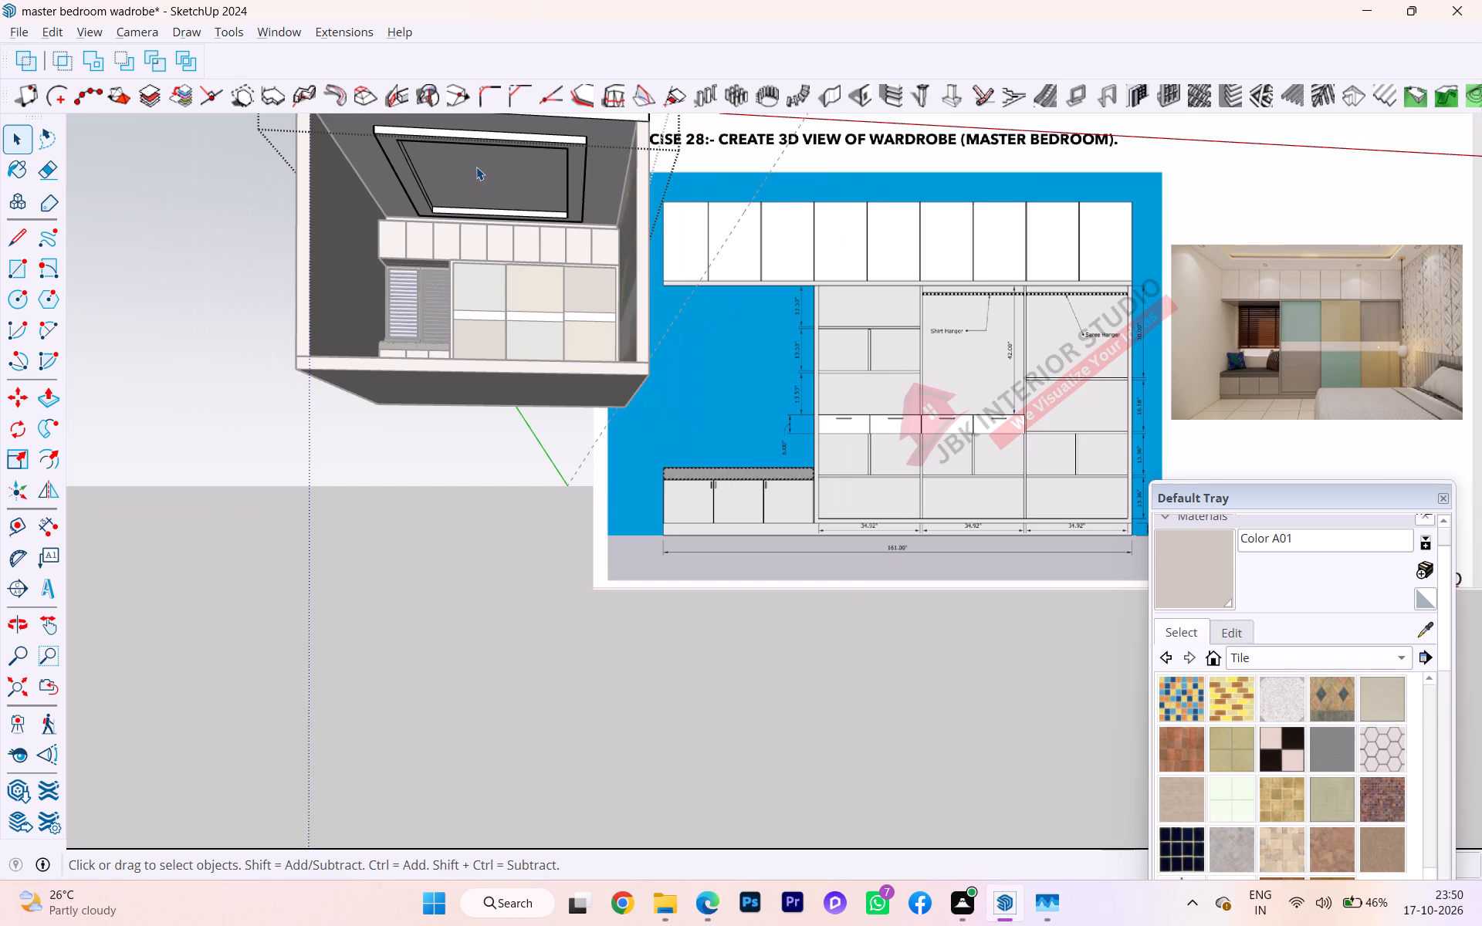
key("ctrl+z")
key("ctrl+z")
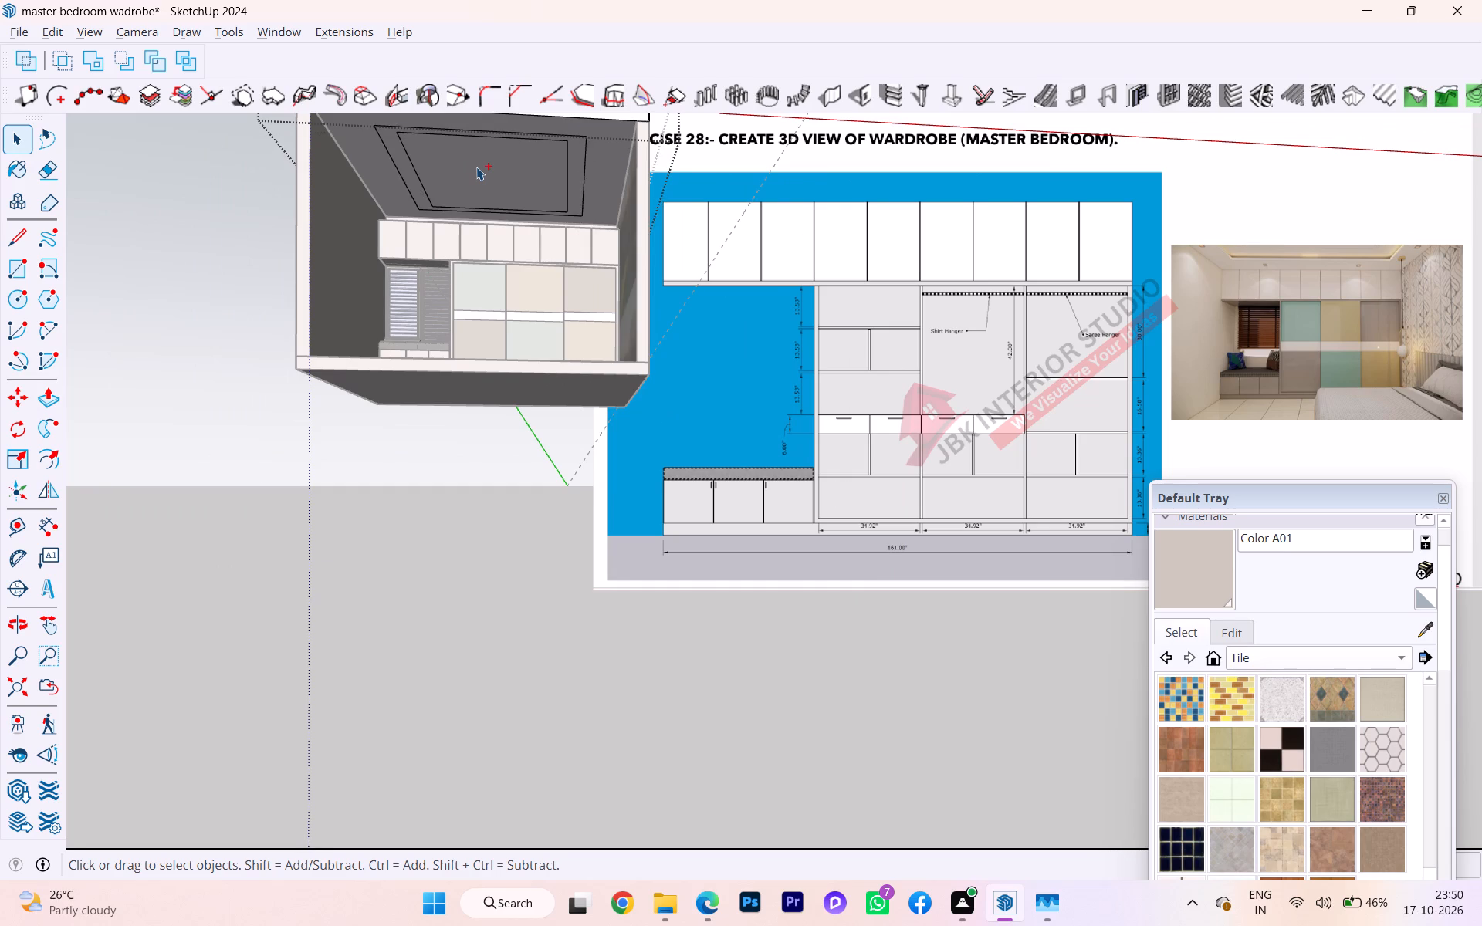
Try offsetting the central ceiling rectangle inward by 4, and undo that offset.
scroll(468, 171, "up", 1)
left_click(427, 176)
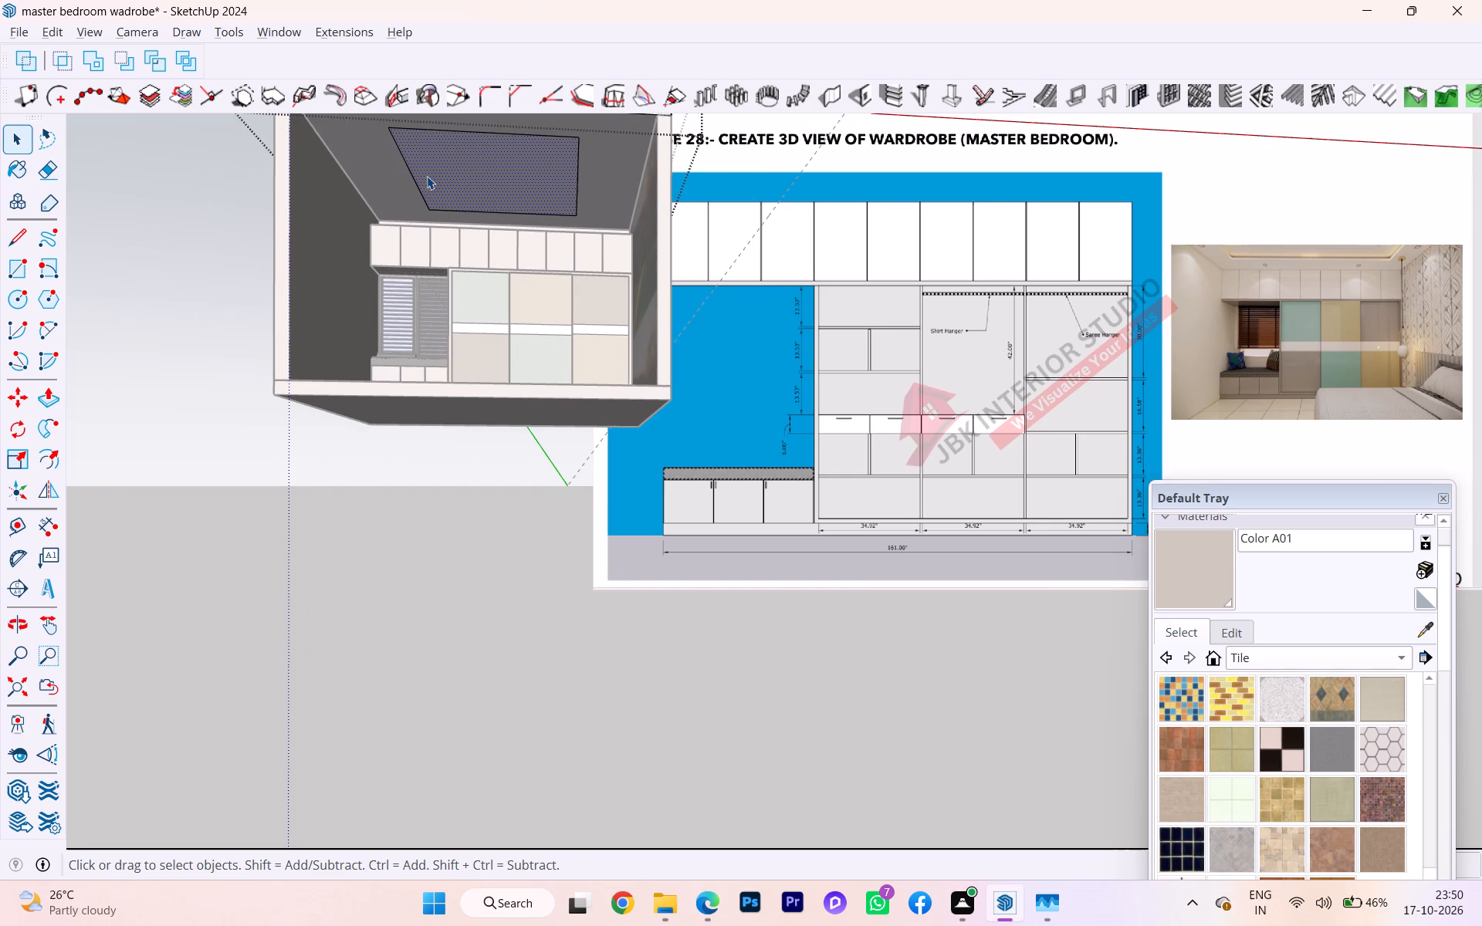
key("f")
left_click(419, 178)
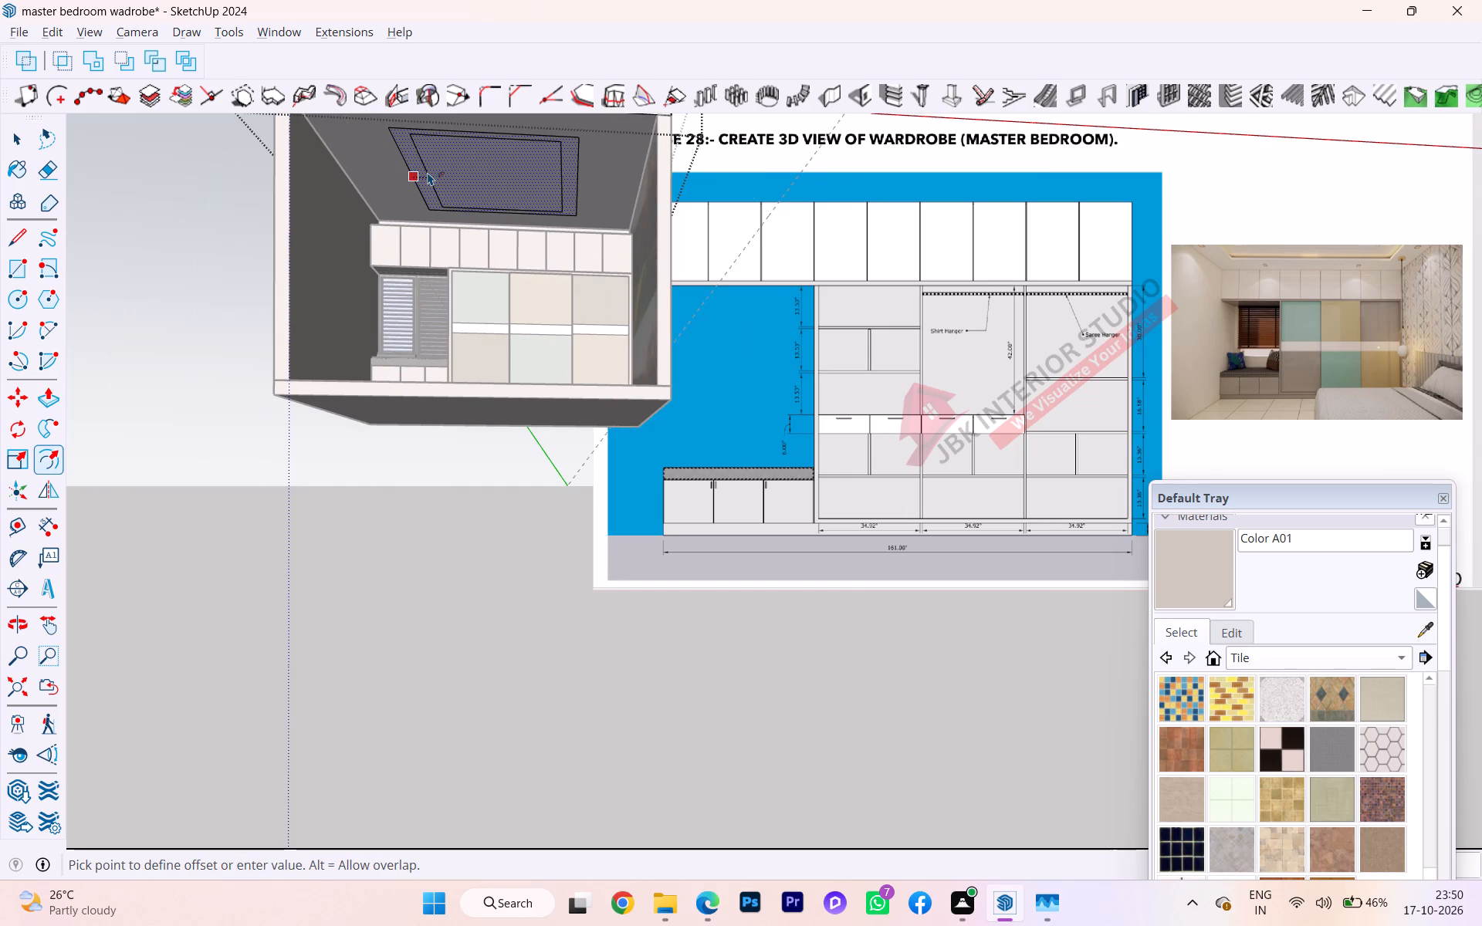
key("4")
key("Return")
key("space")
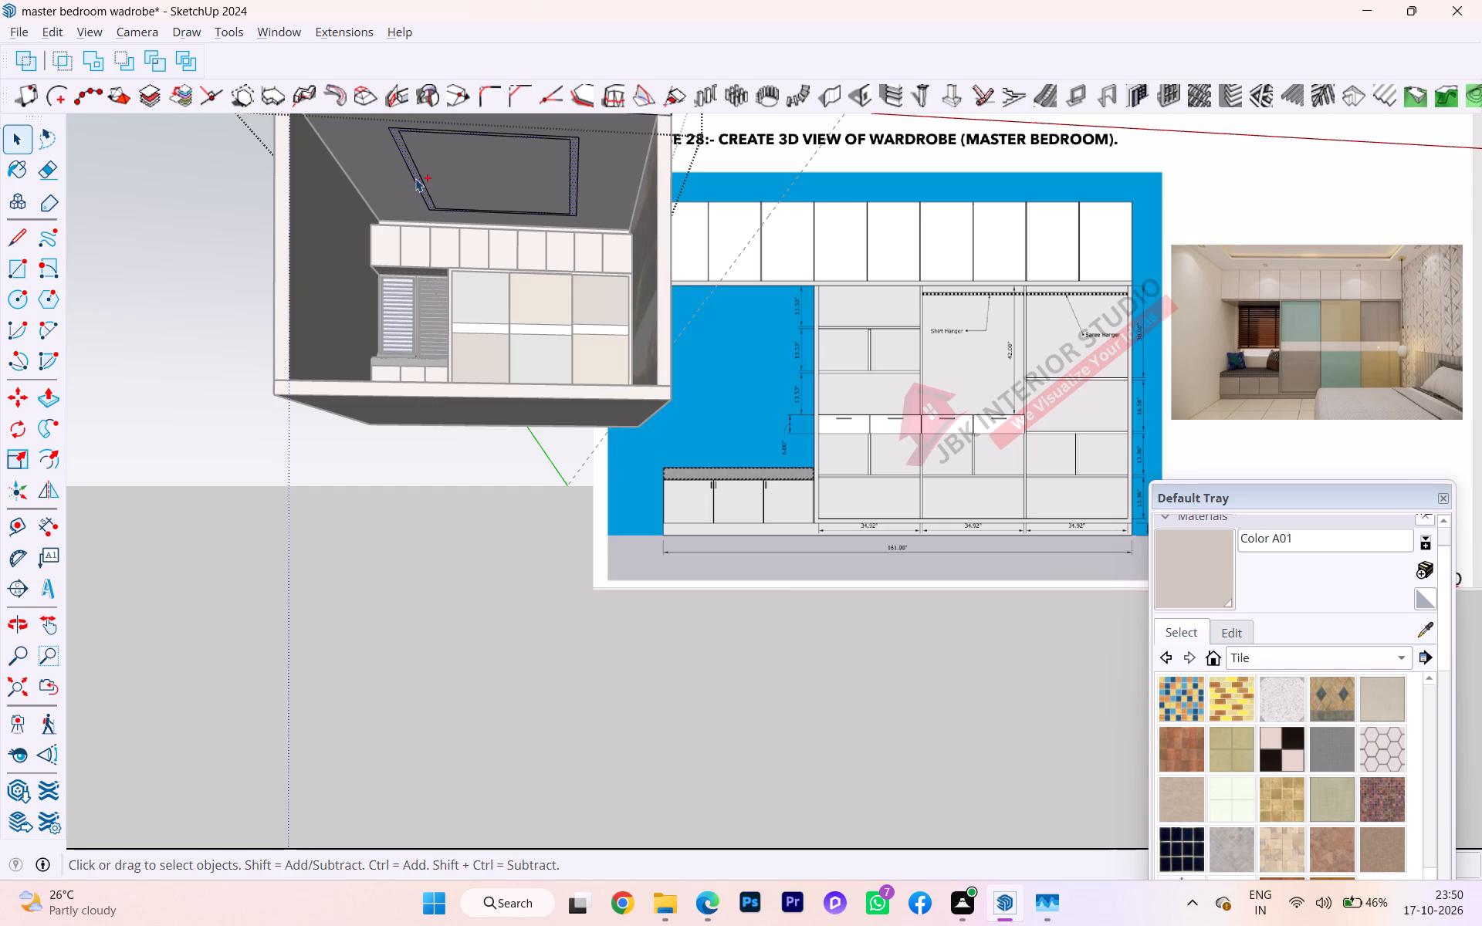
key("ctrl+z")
Offset the central ceiling rectangle inward by 6 to form a band around a smaller rectangle.
scroll(415, 178, "up", 2)
left_click(414, 174)
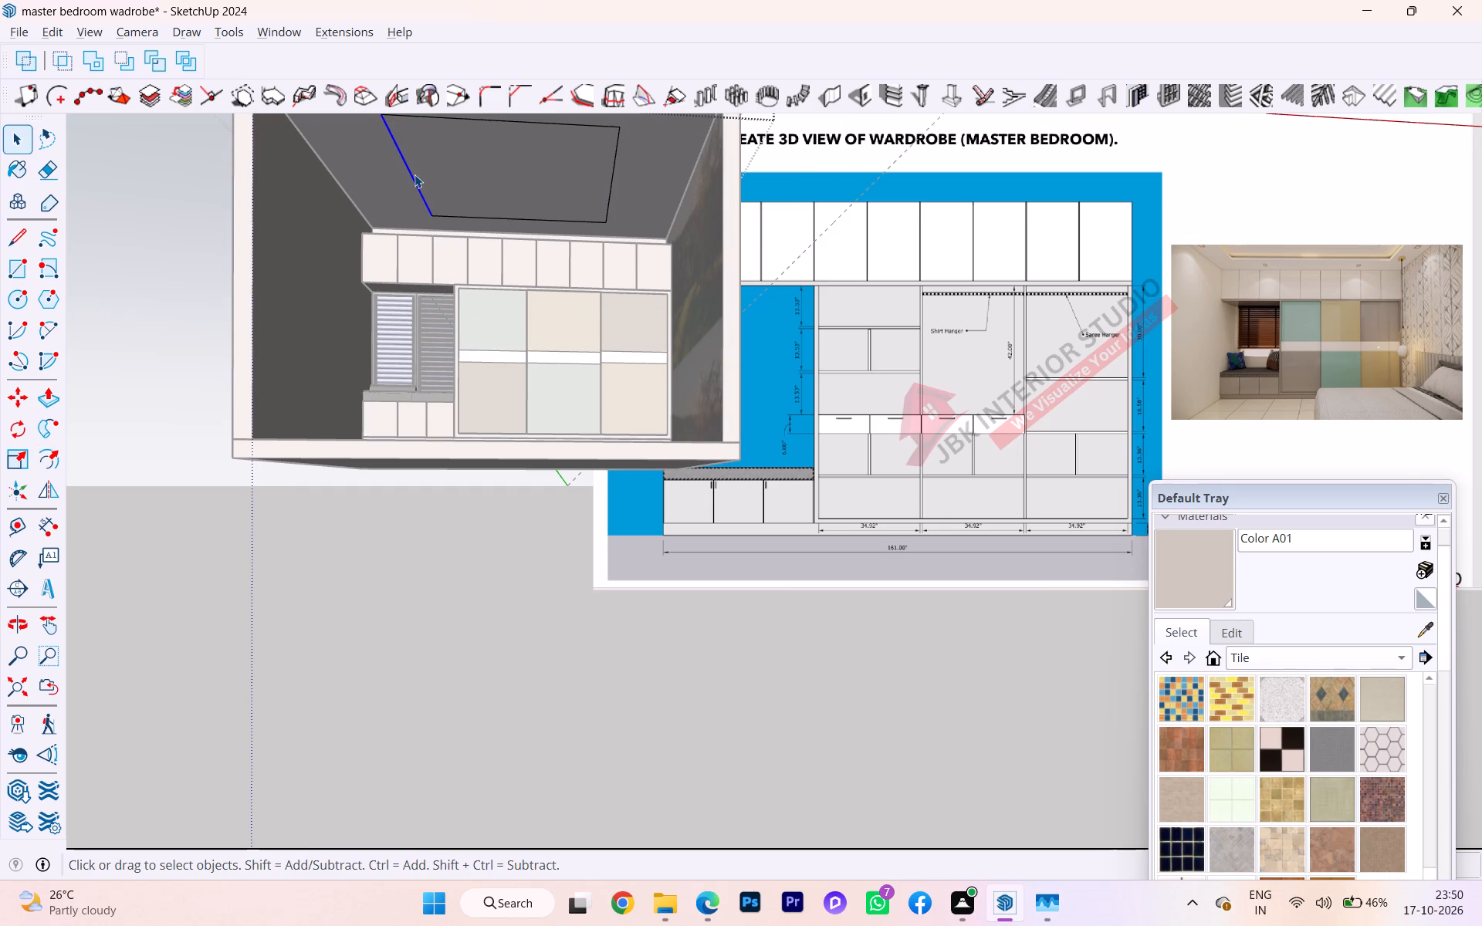
left_click(435, 164)
key("f")
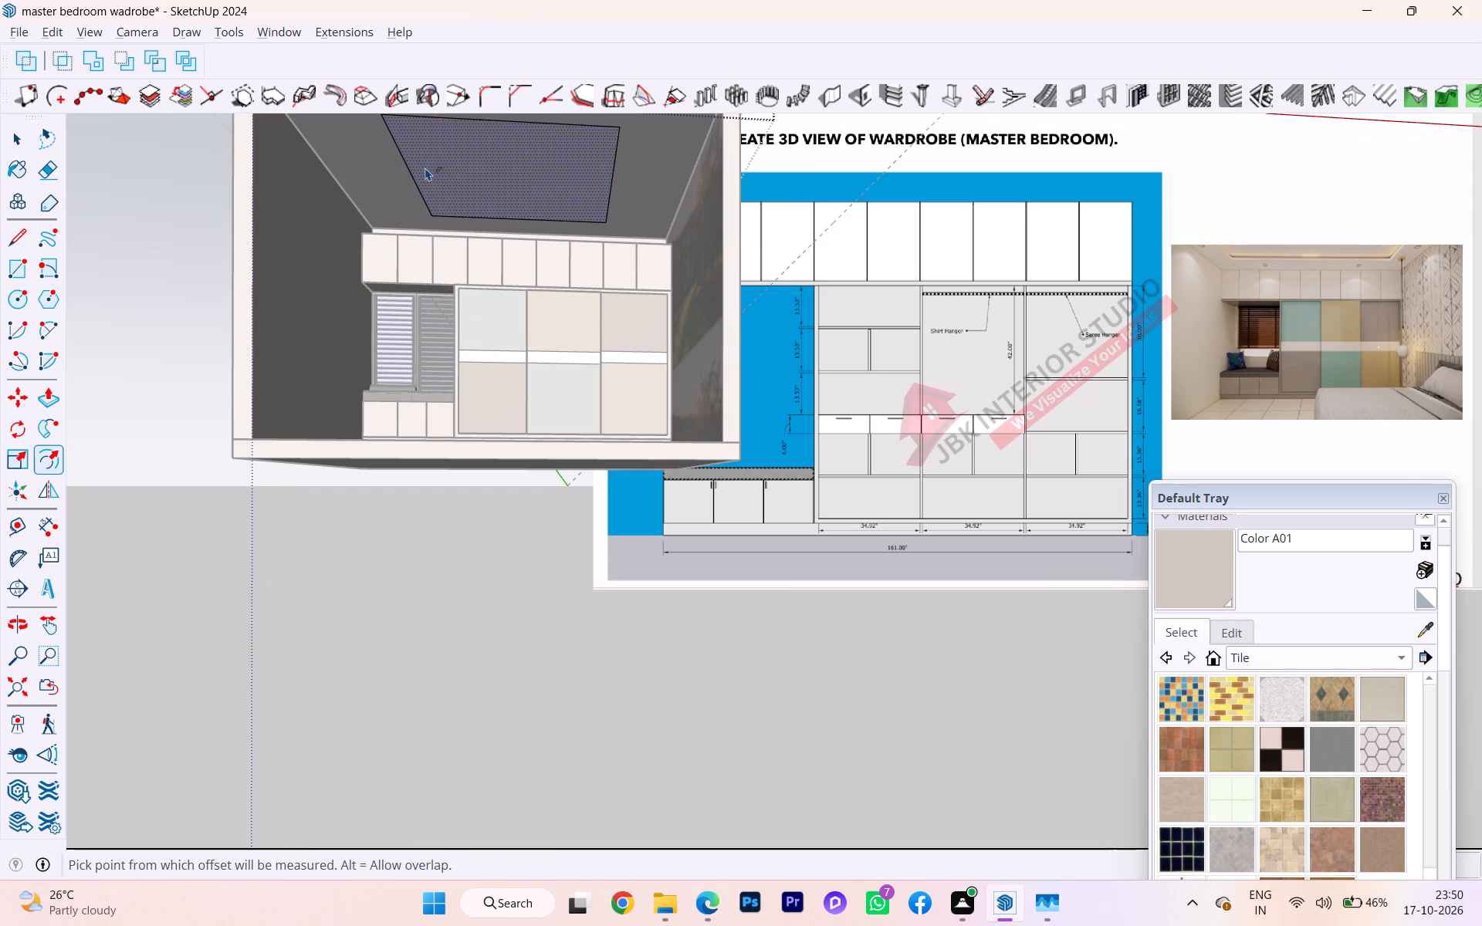
left_click(415, 174)
key("6")
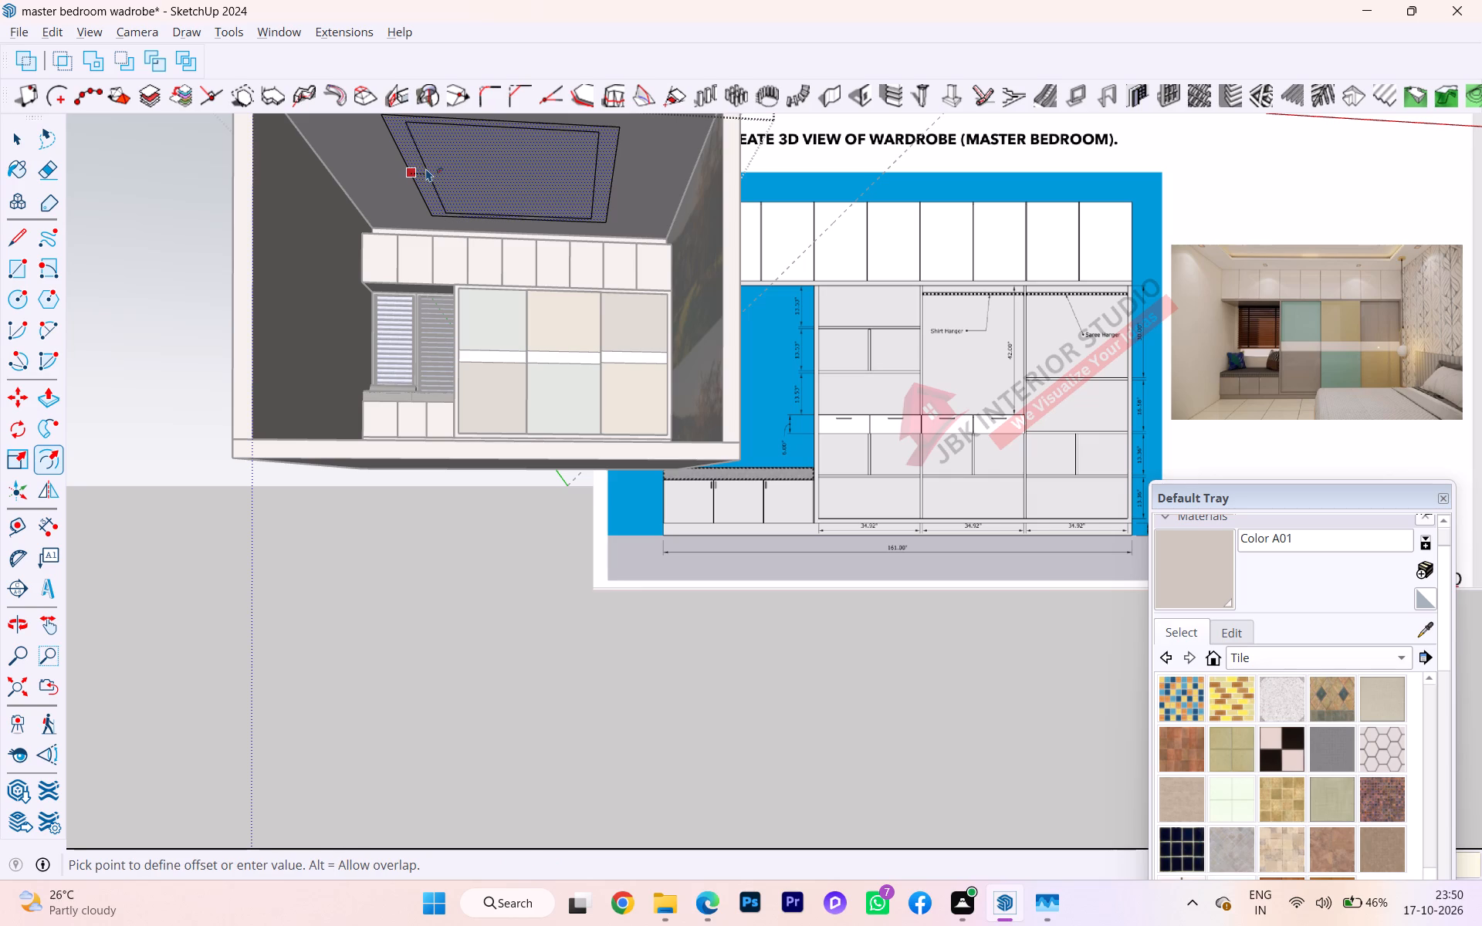
key("Return")
key("space")
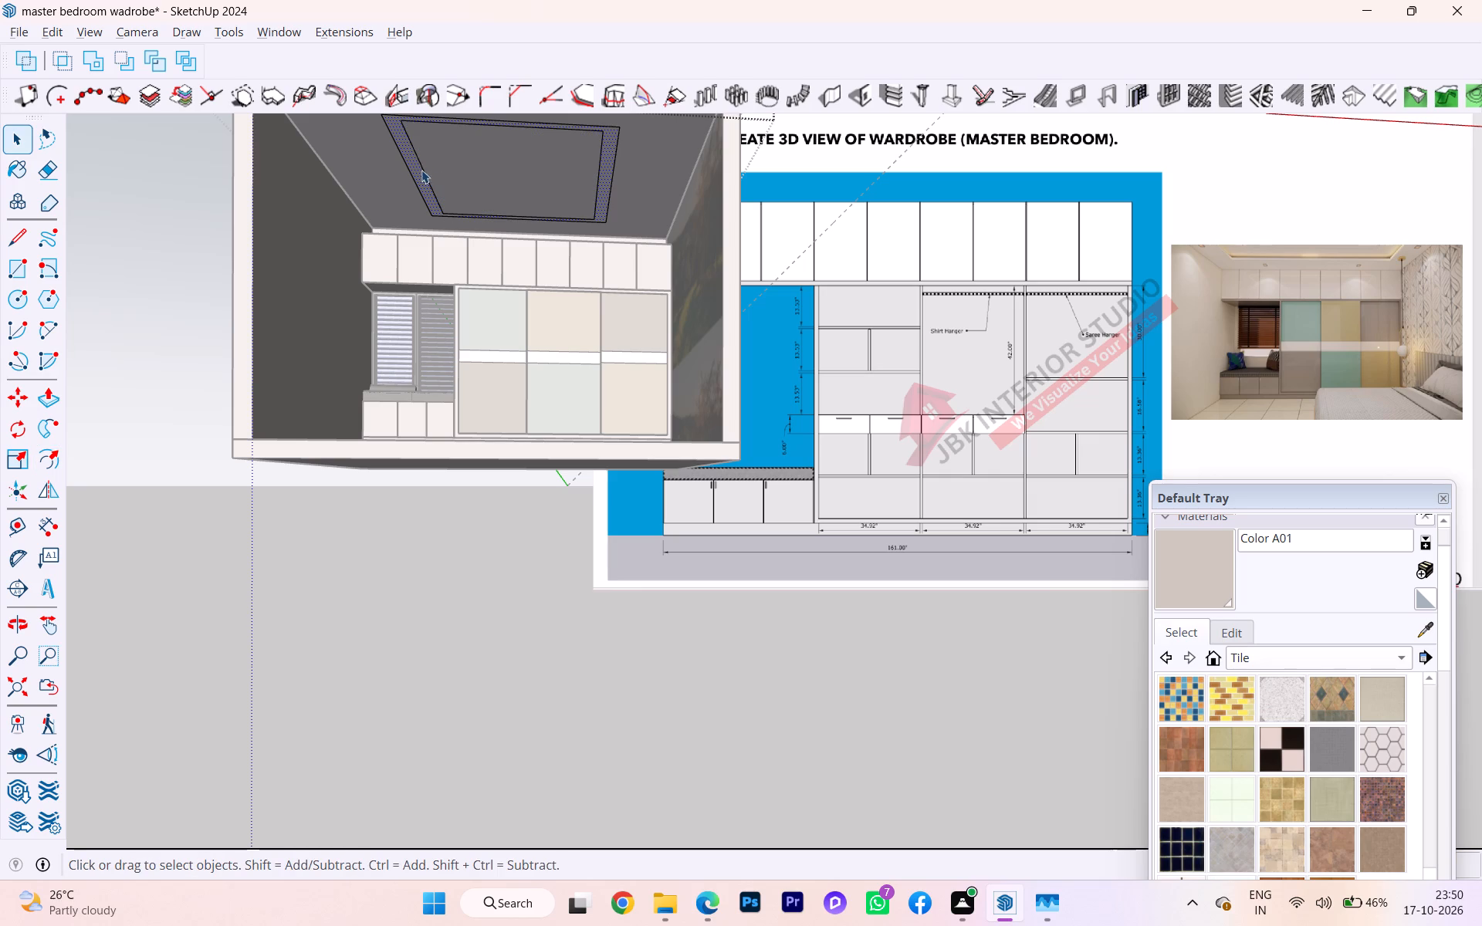
Push/Pull the ceiling band down by 4 to form a raised frame around the central panel.
key("p")
left_click(420, 171)
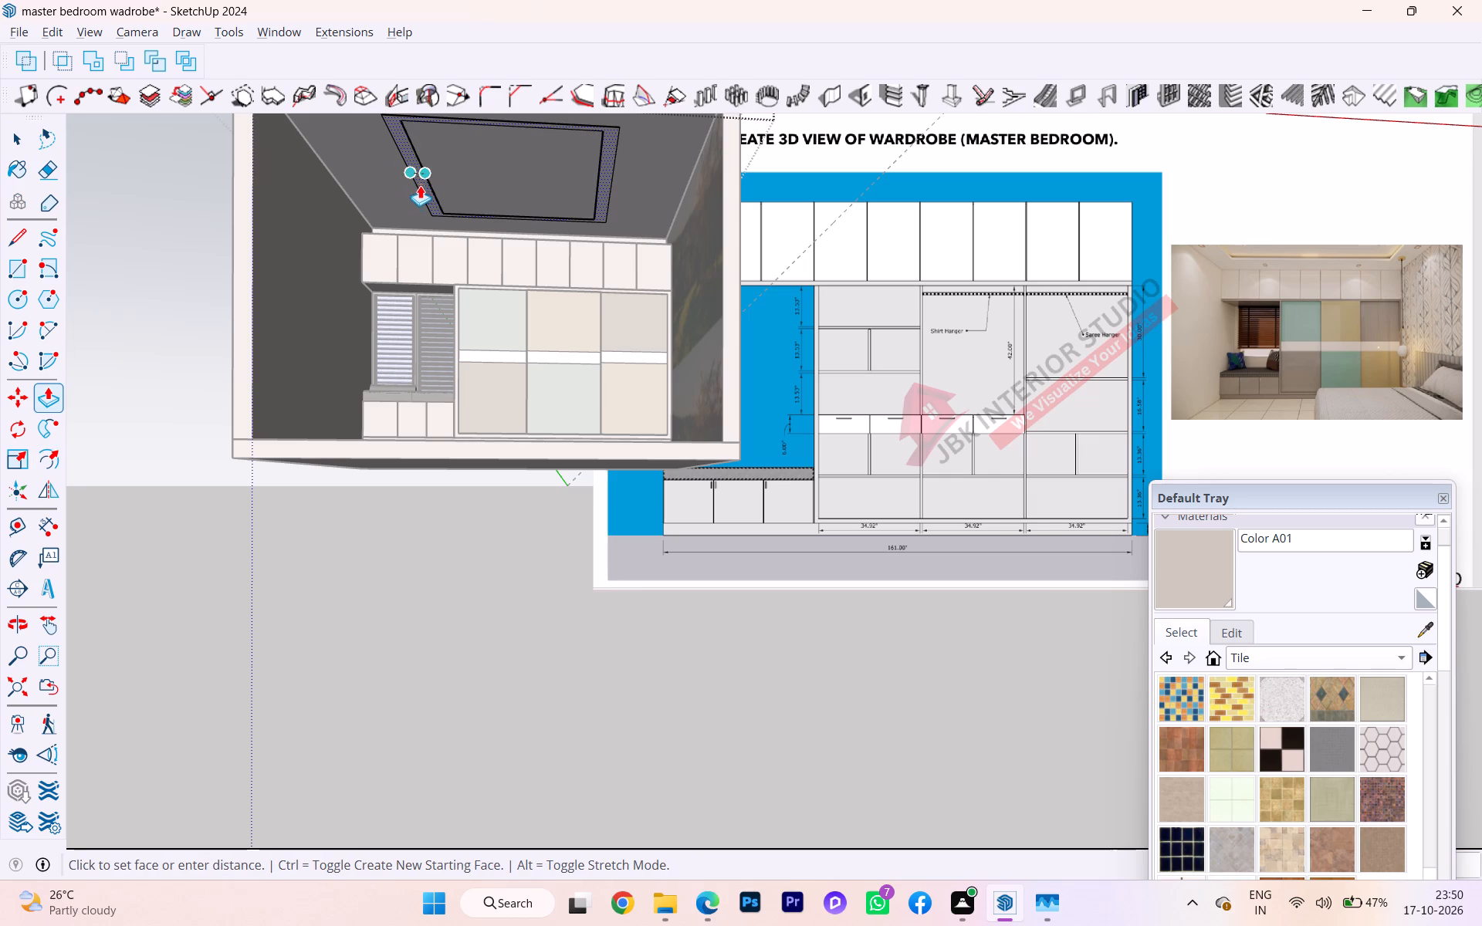
scroll(435, 191, "down", 1)
middle_click_drag(435, 191, 422, 226)
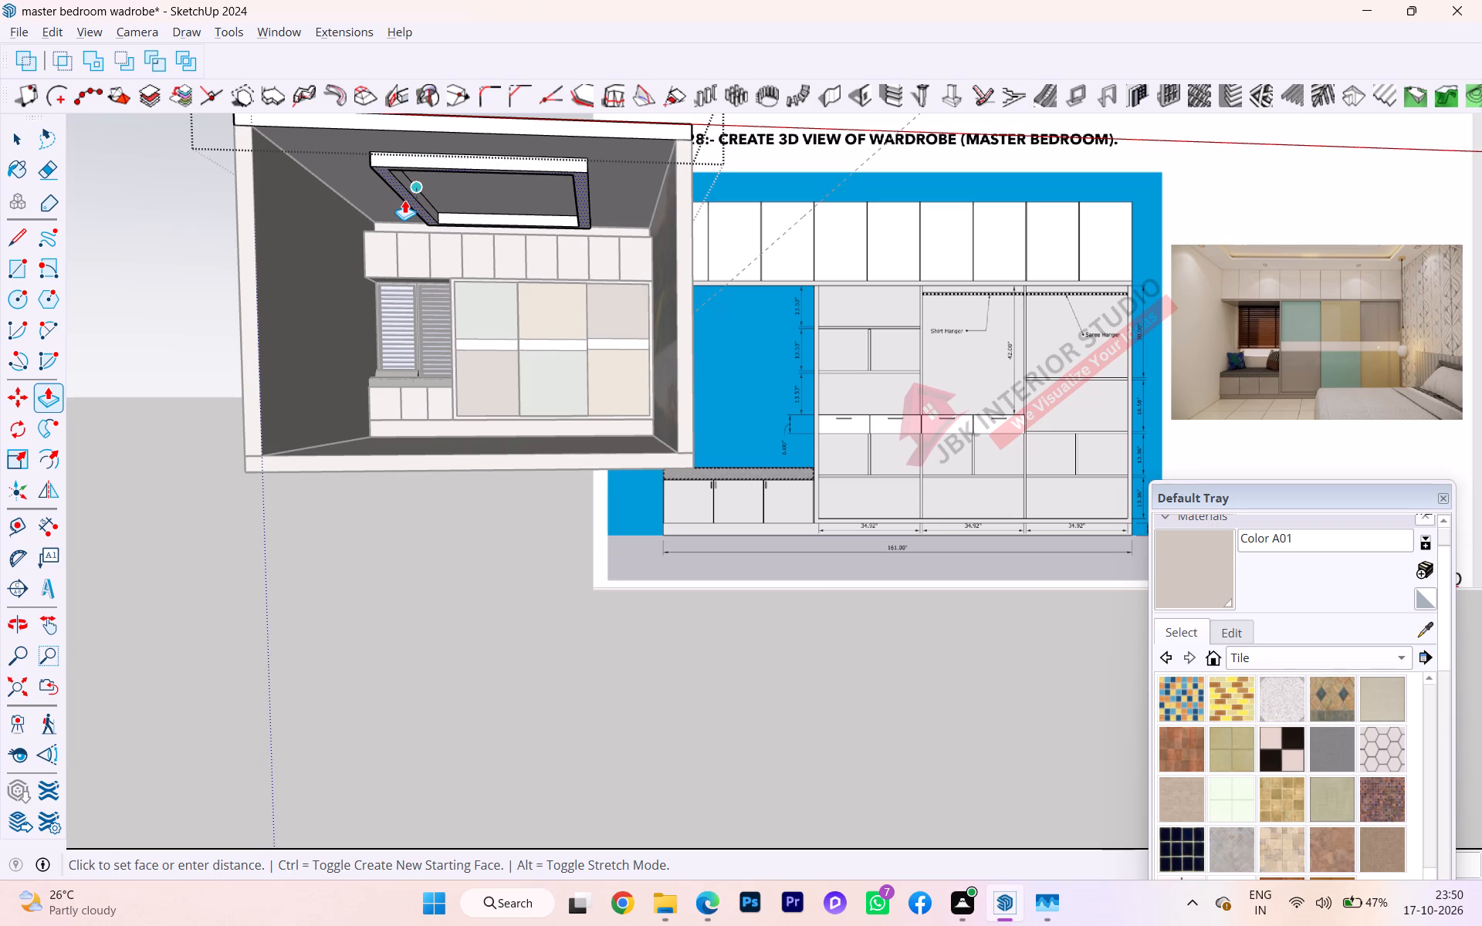
key("4")
key("Return")
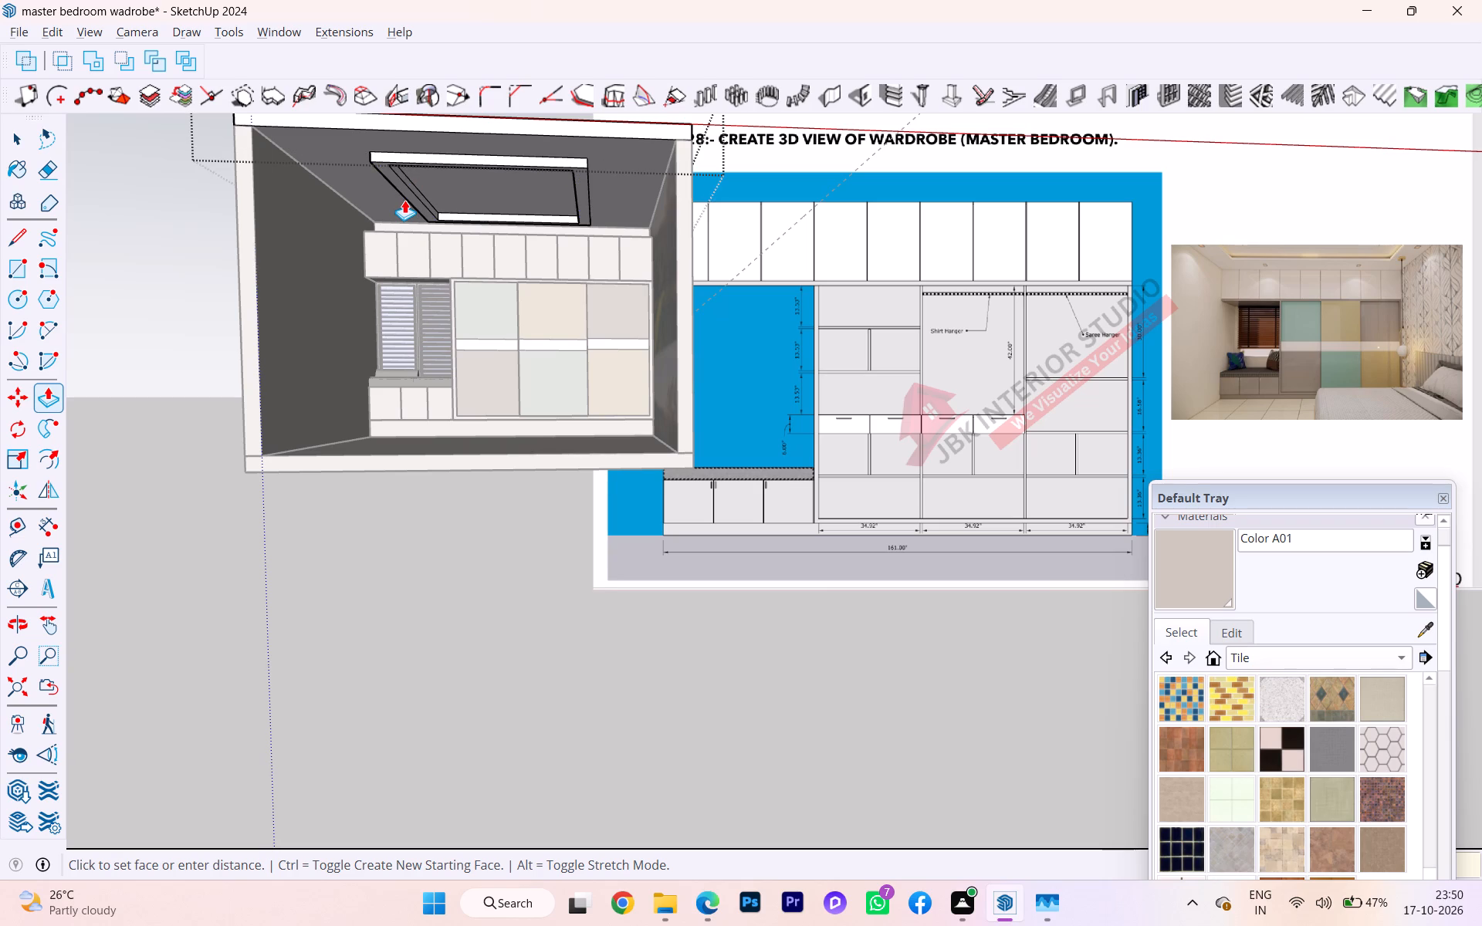
key("space")
Copy the top edge of the ceiling frame's left inner face downward to about mid-height, splitting the face into two strips.
scroll(429, 174, "down", 2)
middle_click_drag(447, 164, 466, 67)
scroll(444, 117, "up", 6)
scroll(470, 160, "down", 2)
scroll(470, 160, "up", 3)
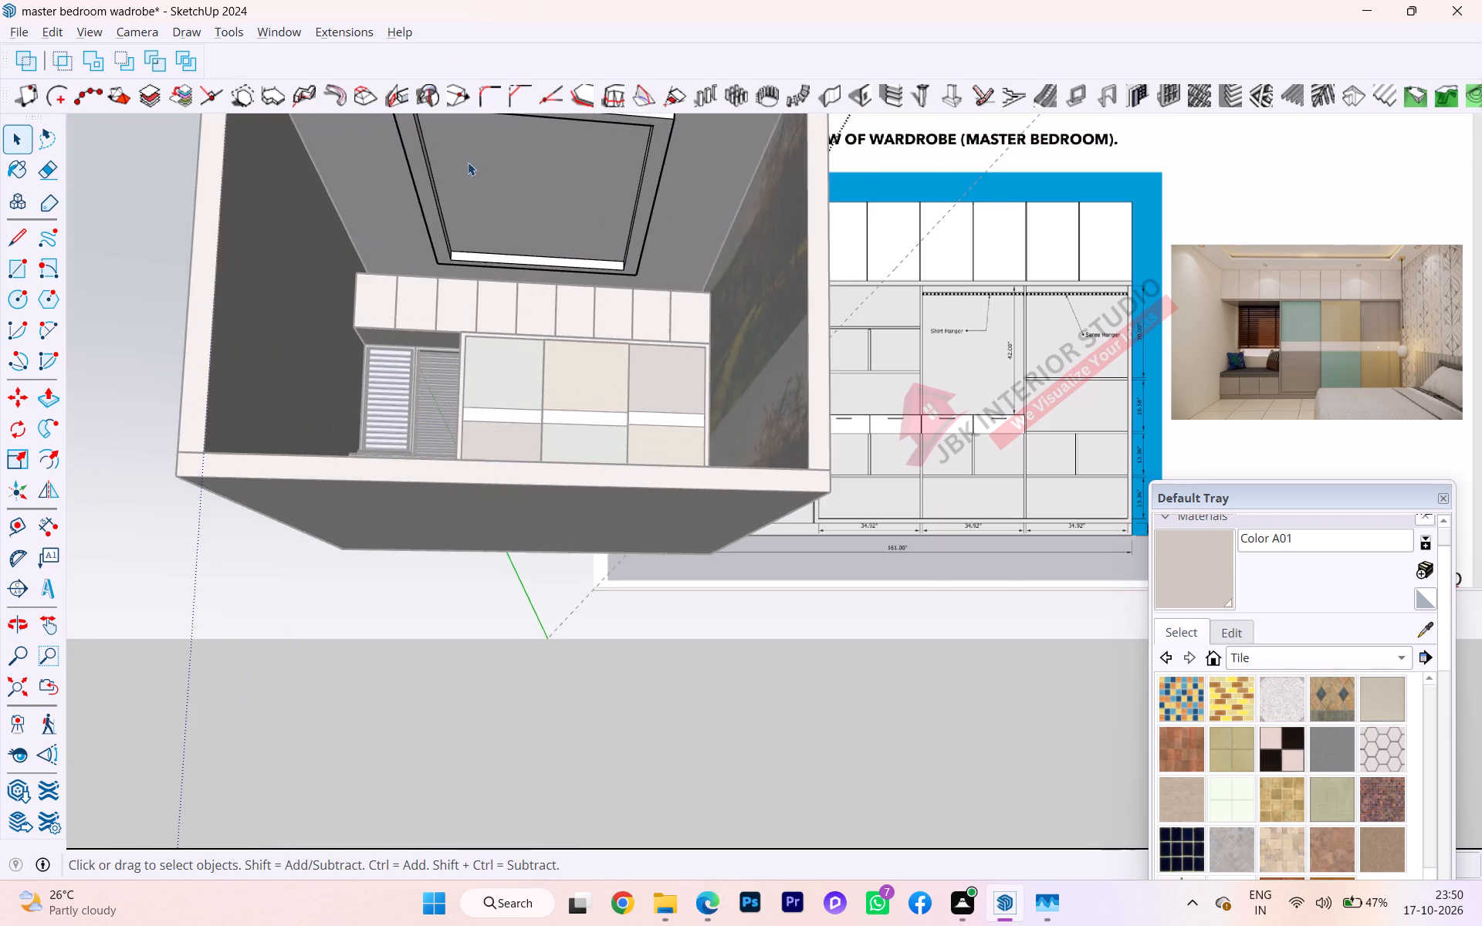
scroll(468, 162, "up", 2)
scroll(463, 171, "down", 1)
scroll(462, 171, "up", 6)
scroll(425, 210, "down", 1)
middle_click_drag(423, 213, 389, 255)
scroll(393, 261, "up", 6)
middle_click_drag(394, 286, 355, 329)
scroll(394, 286, "down", 1)
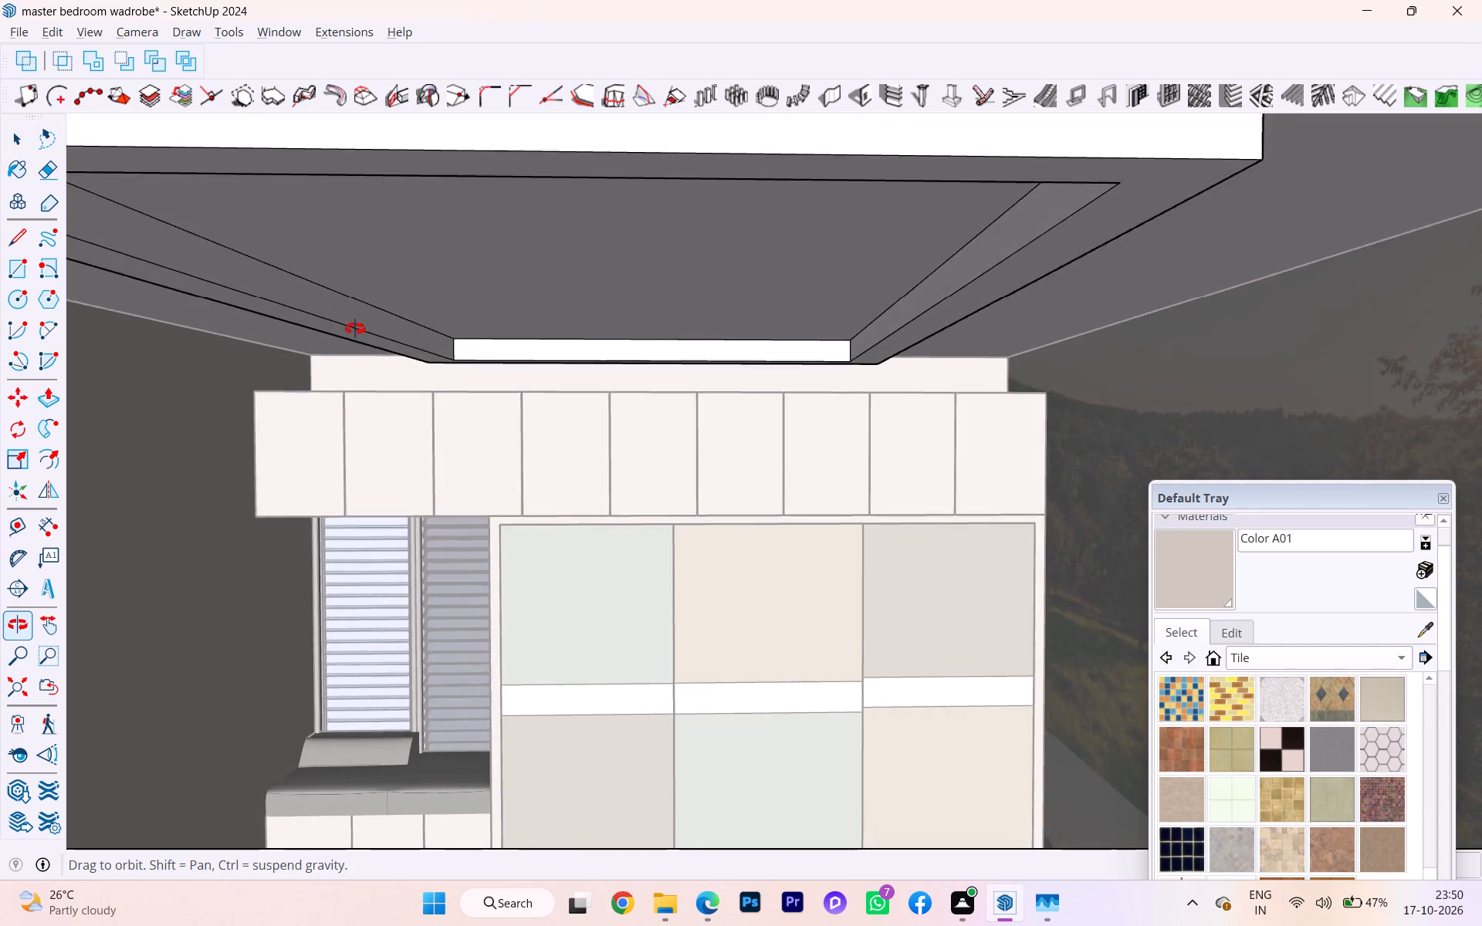
middle_click_drag(355, 329, 353, 313)
scroll(354, 311, "up", 2)
left_click(352, 306)
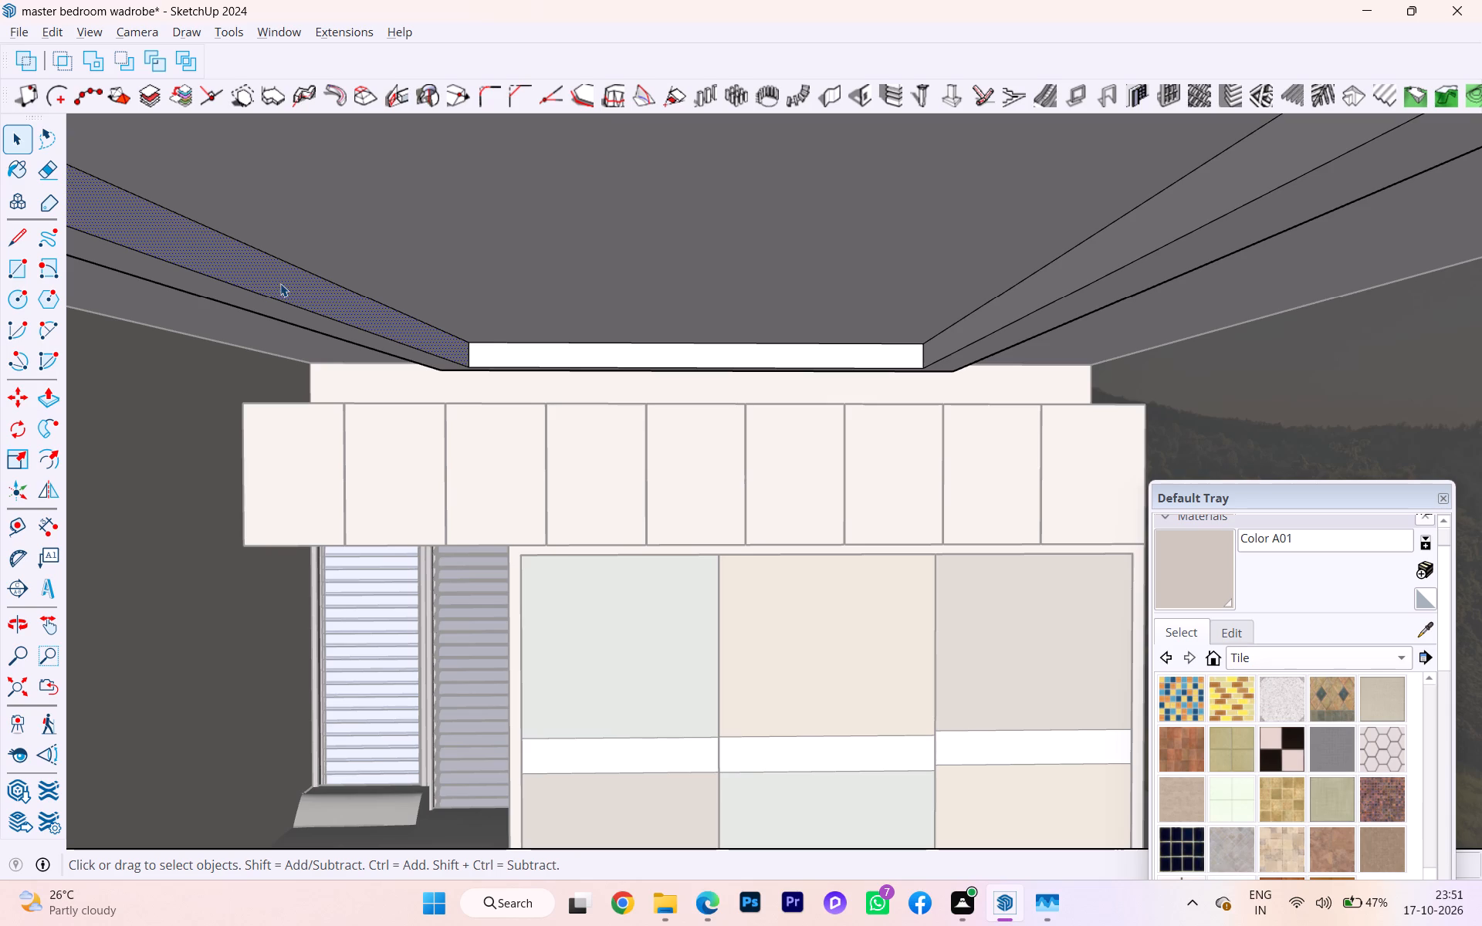
left_click(283, 256)
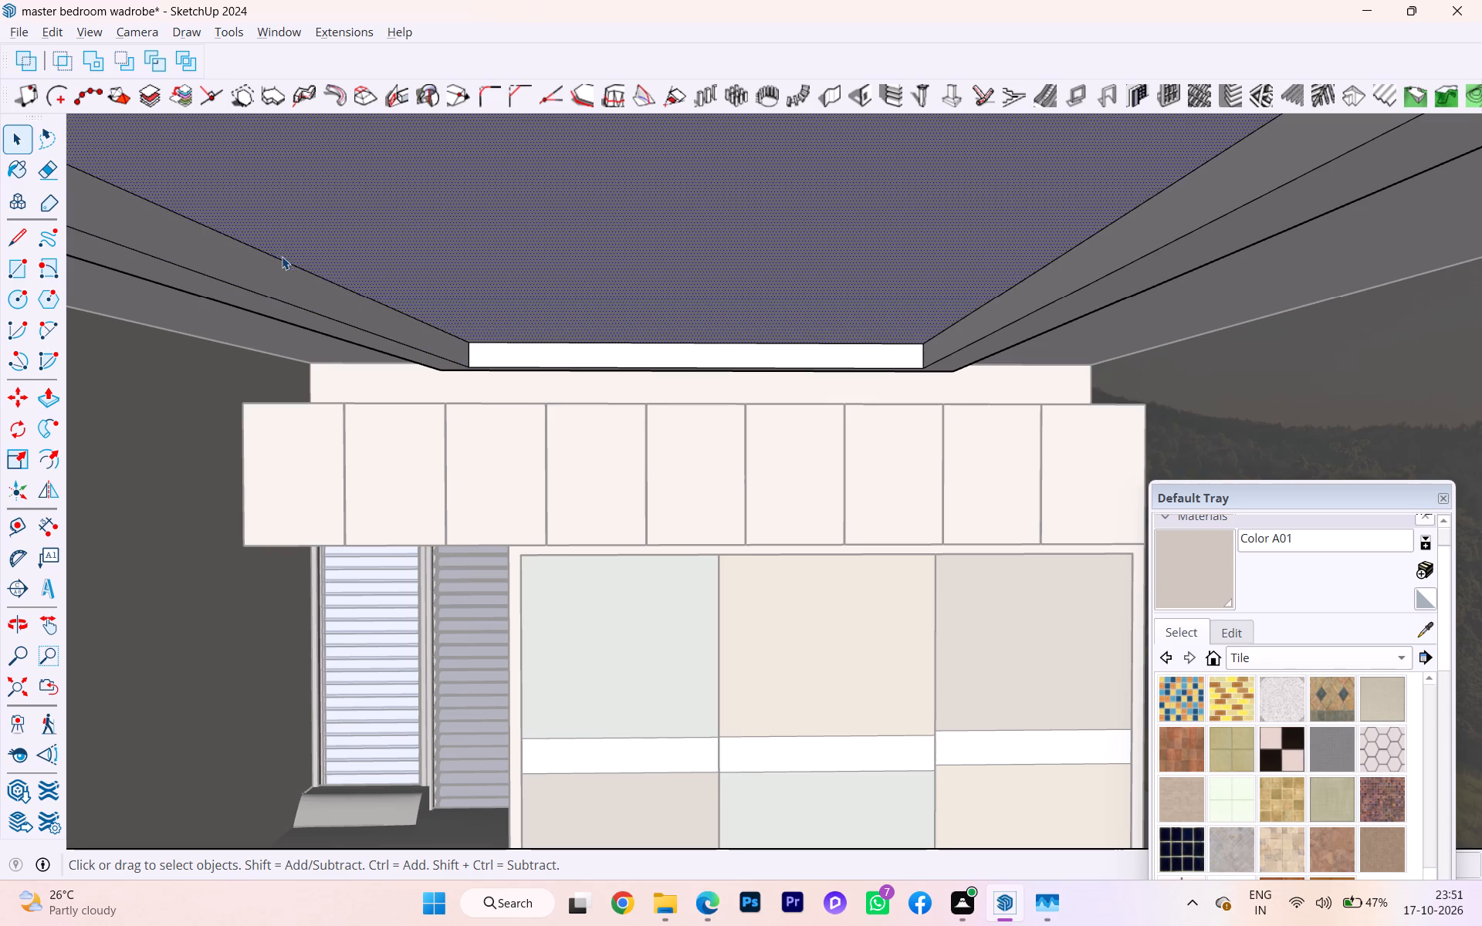
left_click(279, 259)
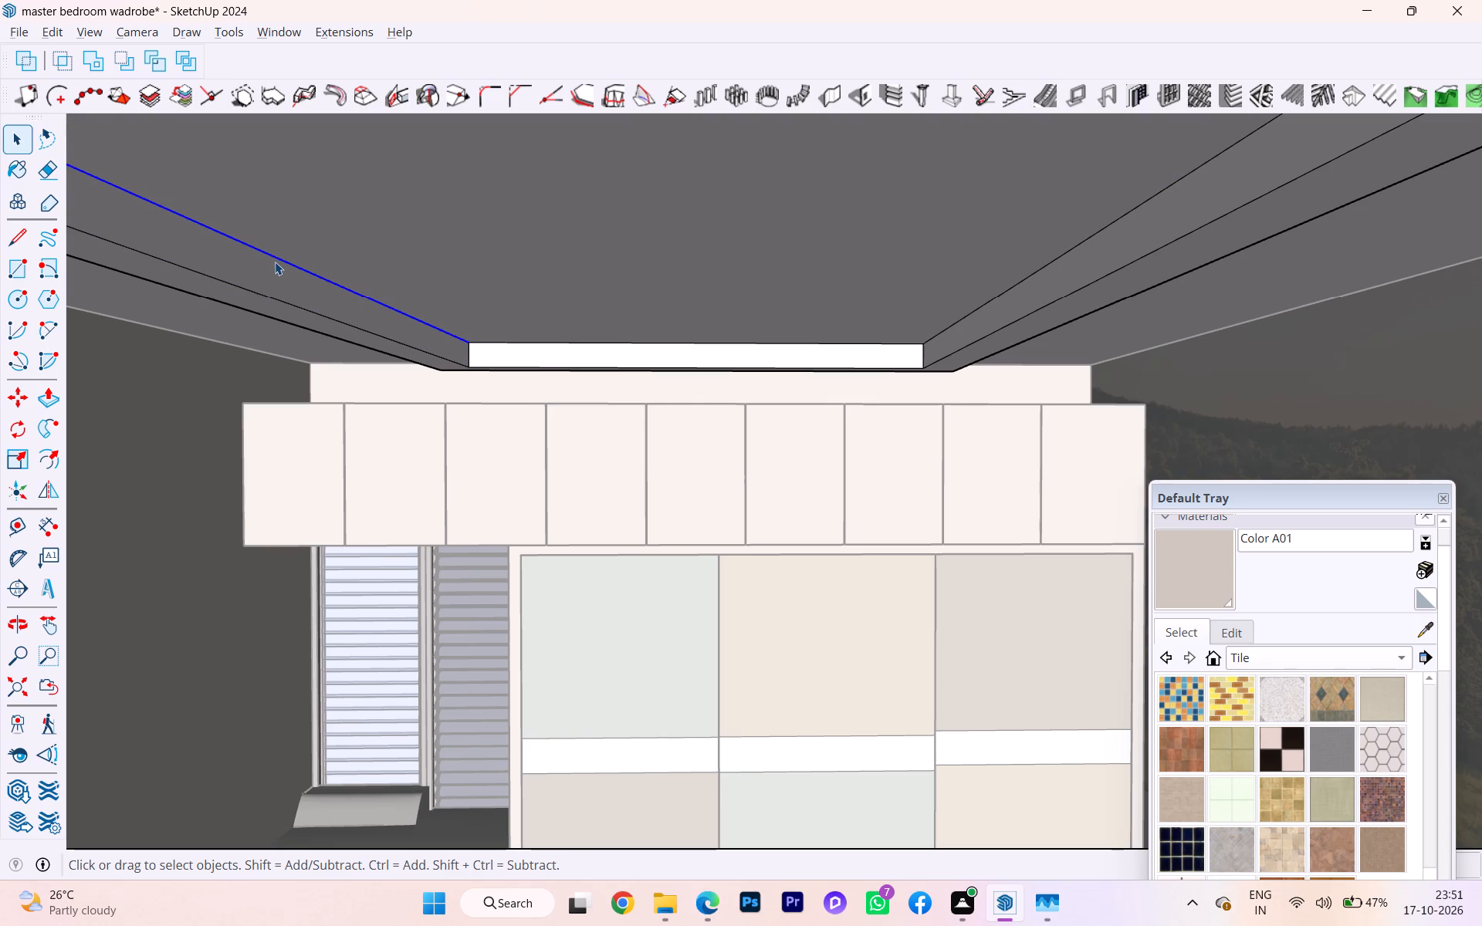
key("m")
left_click(276, 259)
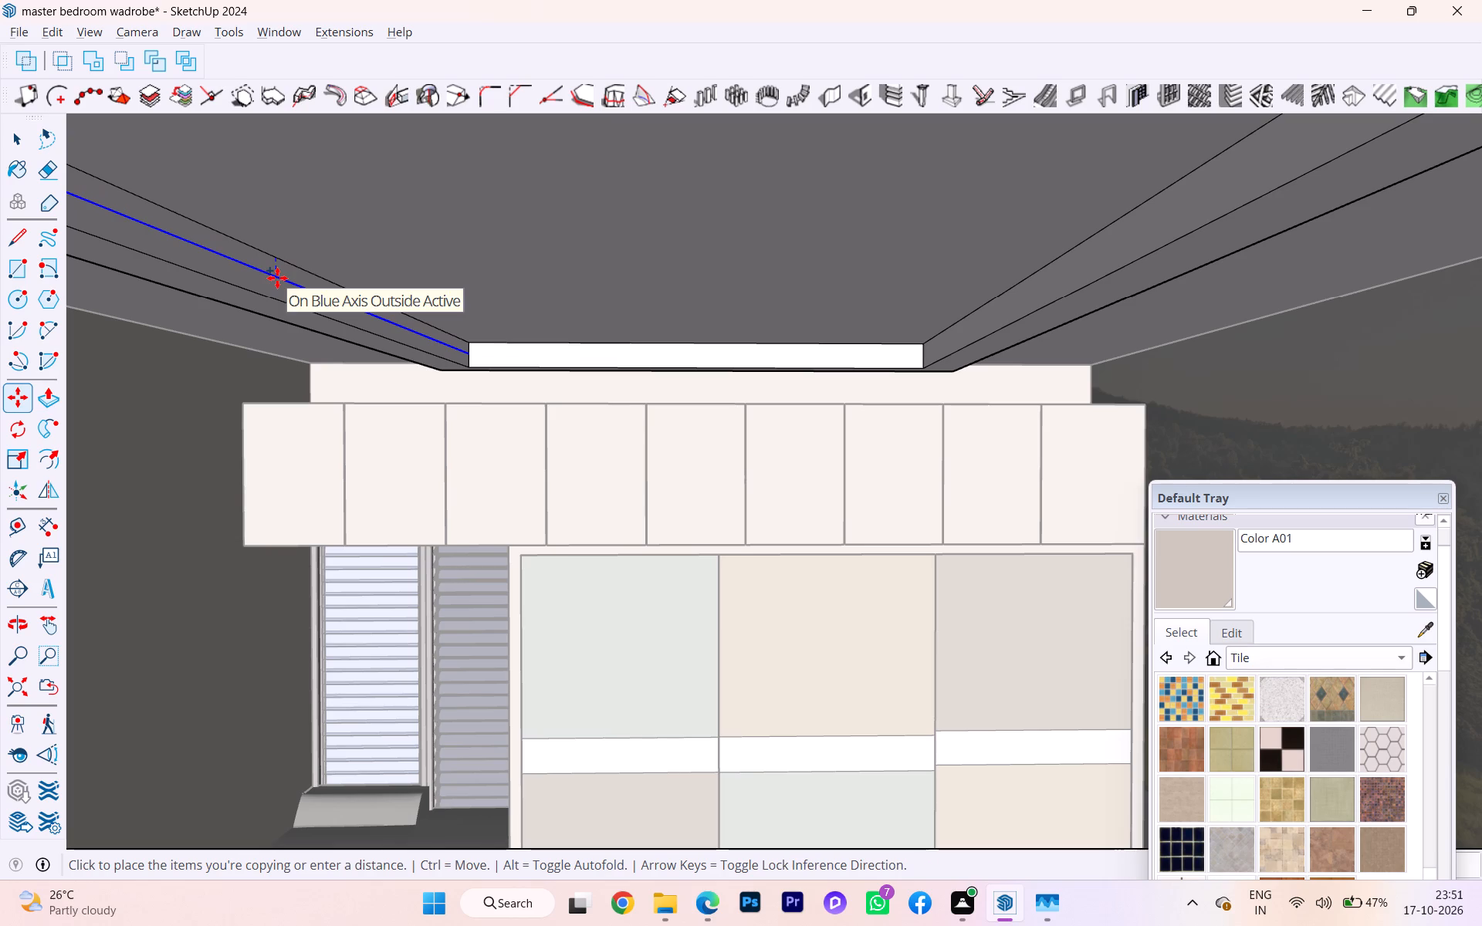
left_click(277, 279)
key("space")
Push/Pull the upper strip of the frame's left inner face back into the frame to form a cove groove.
left_click(277, 274)
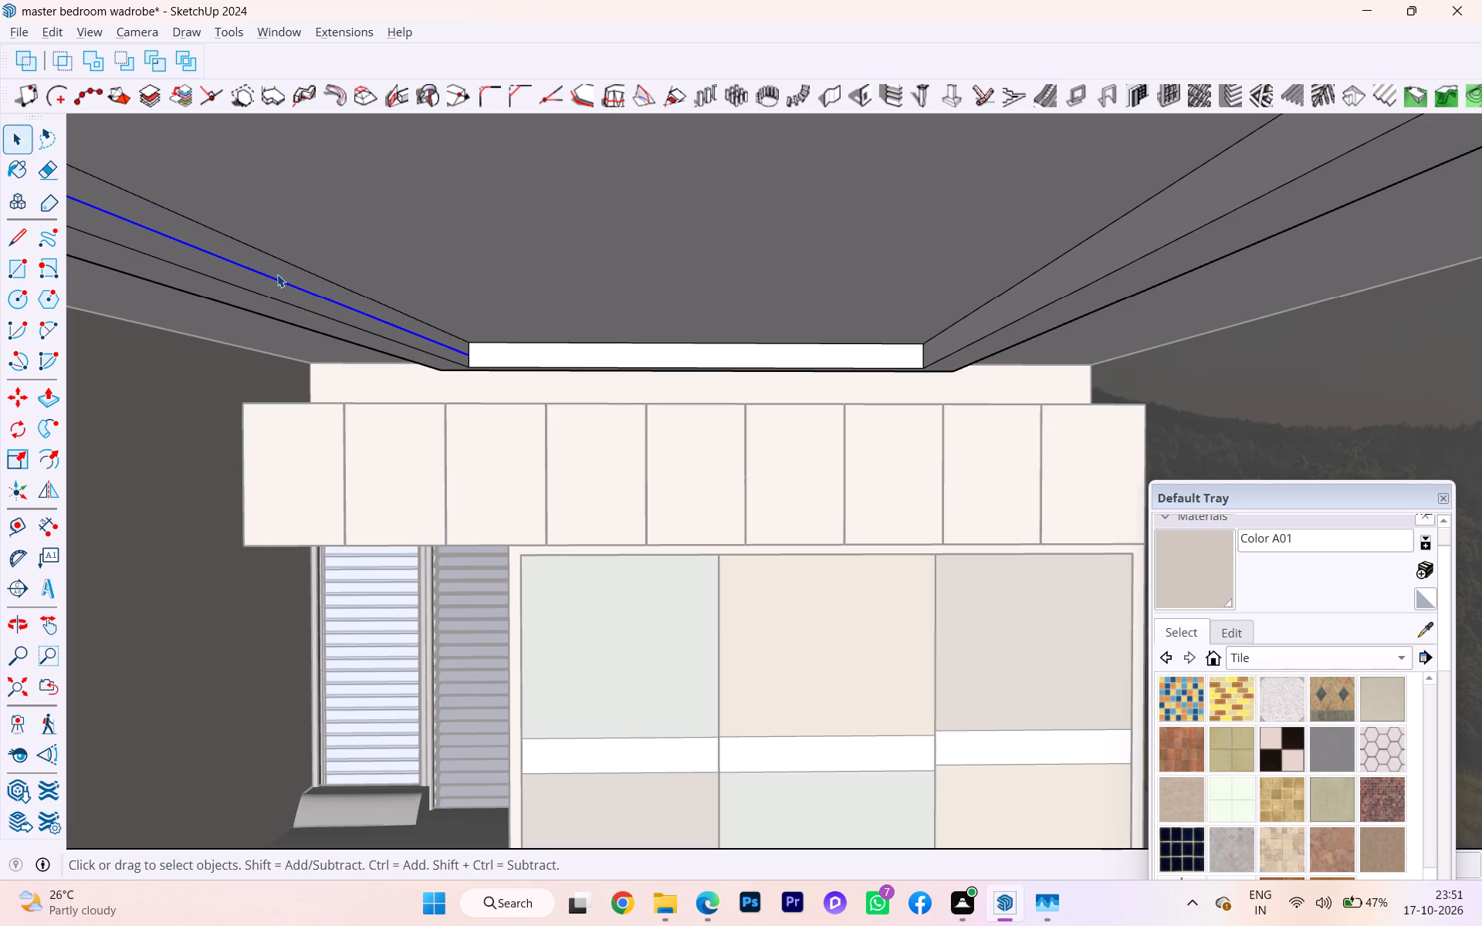
key("p")
left_click(277, 273)
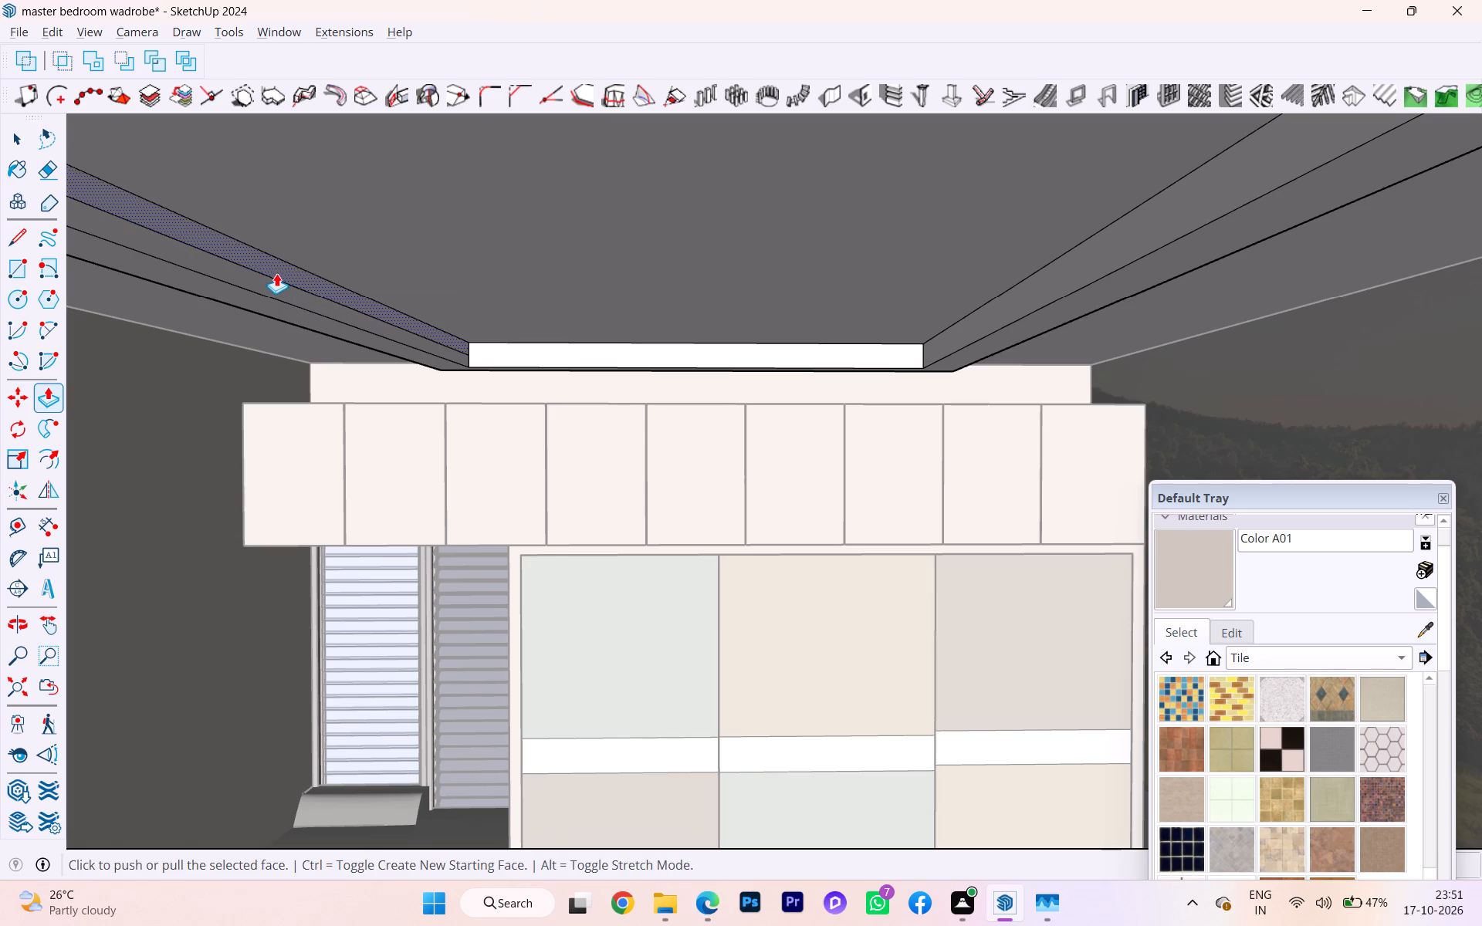
left_click(252, 266)
key("space")
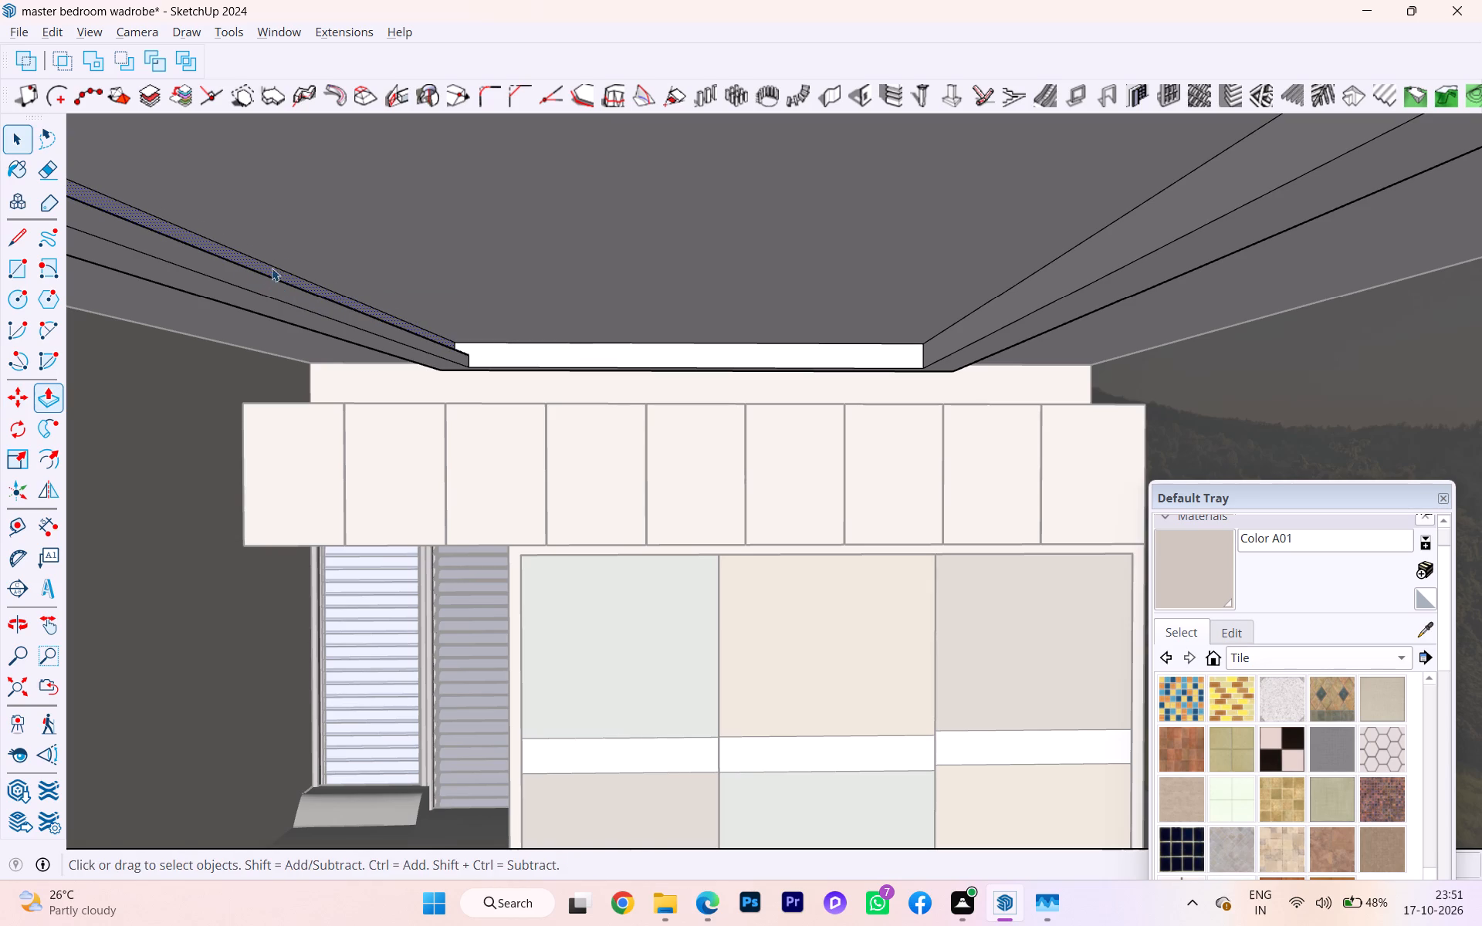
Copy the top edge of the frame's wardrobe-end inner face downward to about mid-height, splitting it into two strips.
scroll(471, 336, "up", 1)
scroll(493, 354, "down", 1)
middle_click_drag(494, 354, 508, 346)
scroll(506, 348, "up", 3)
scroll(506, 348, "down", 1)
scroll(506, 348, "up", 1)
left_click(506, 348)
scroll(506, 357, "up", 4)
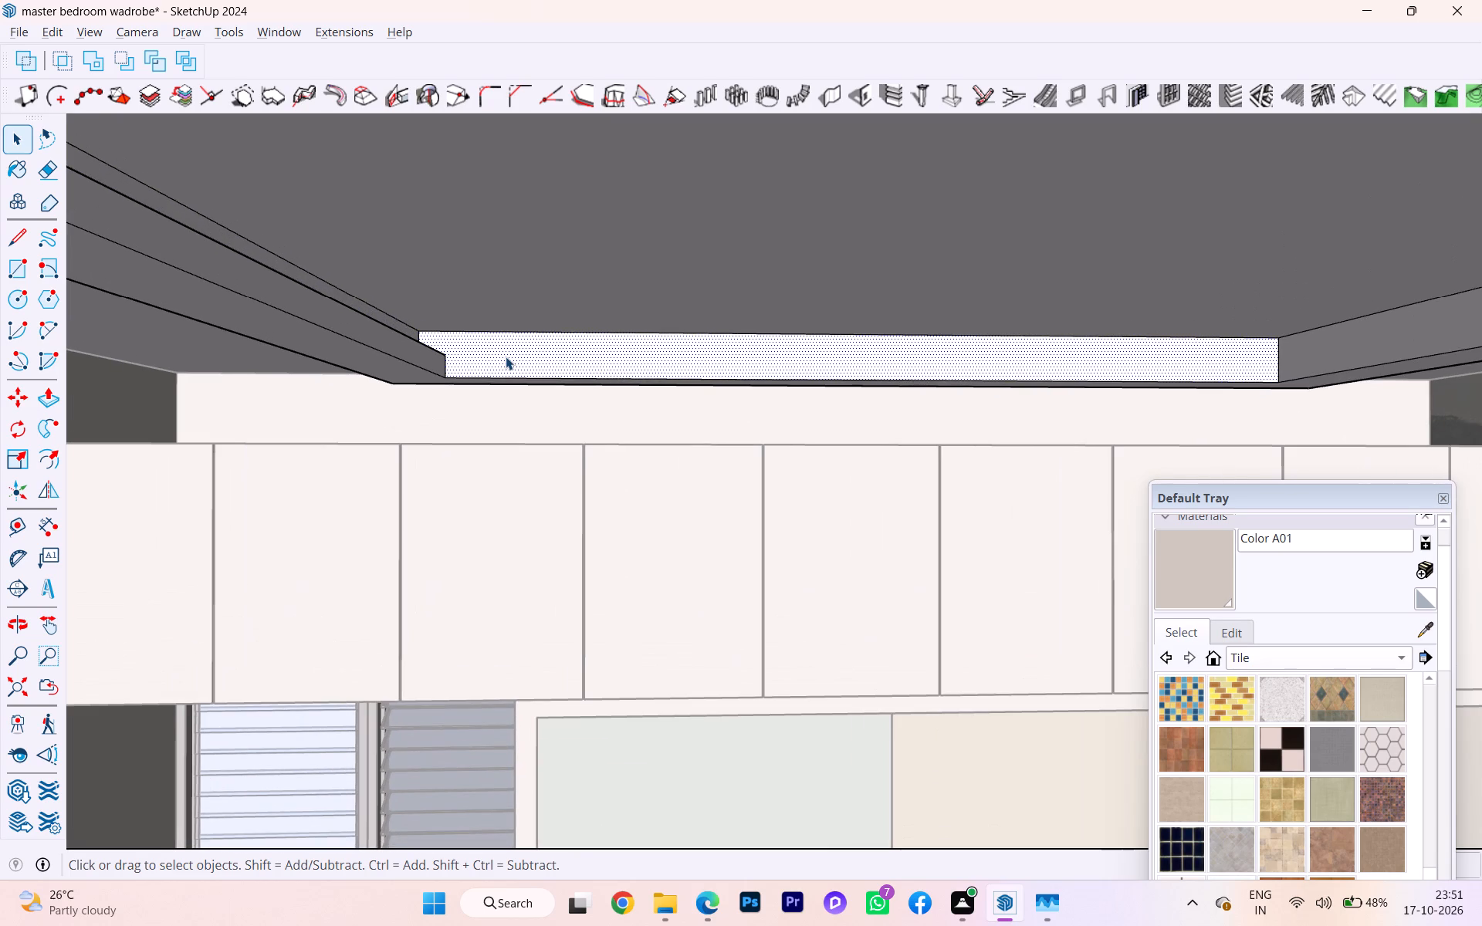
left_click(491, 332)
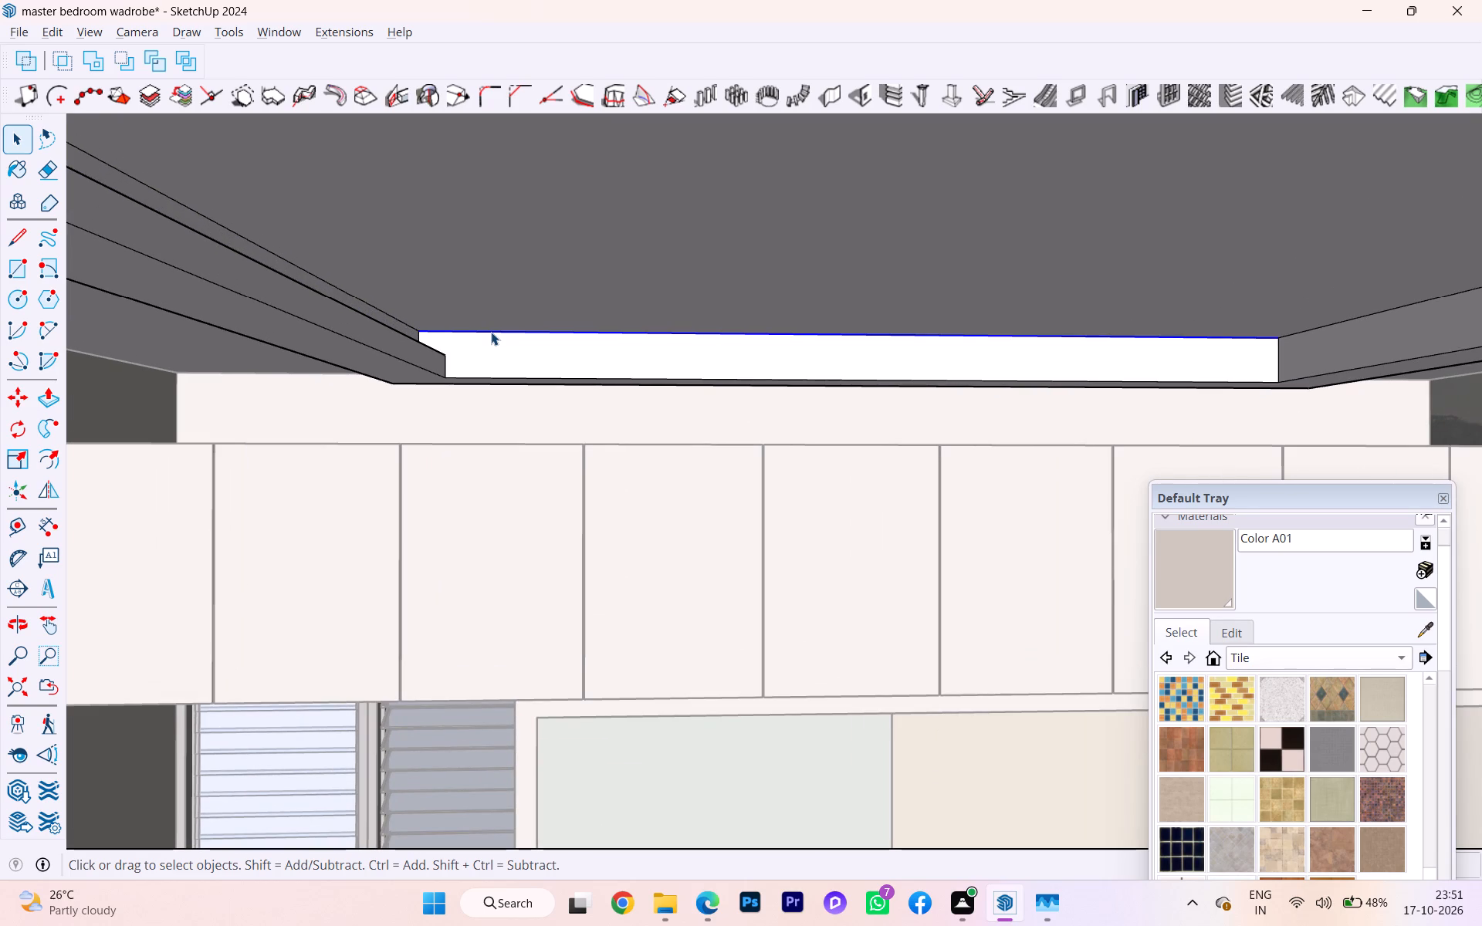
key("m")
key("Return")
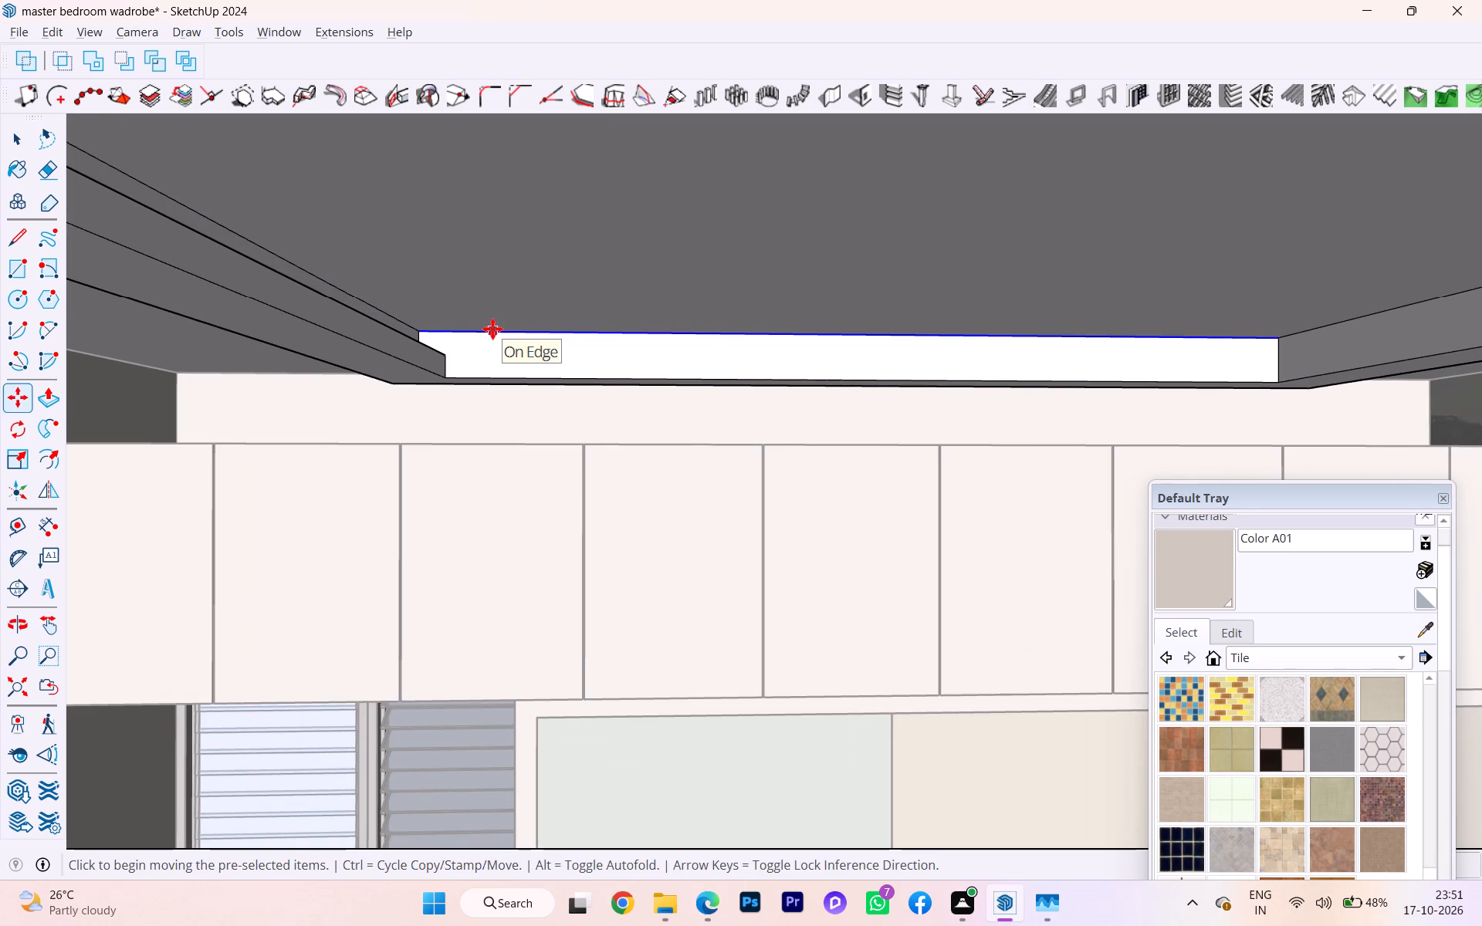
scroll(492, 330, "down", 2)
scroll(407, 330, "down", 5)
scroll(405, 330, "up", 1)
scroll(404, 330, "down", 1)
scroll(399, 328, "up", 1)
scroll(382, 317, "down", 1)
scroll(381, 317, "up", 3)
scroll(381, 317, "down", 4)
scroll(357, 309, "up", 1)
scroll(357, 309, "down", 3)
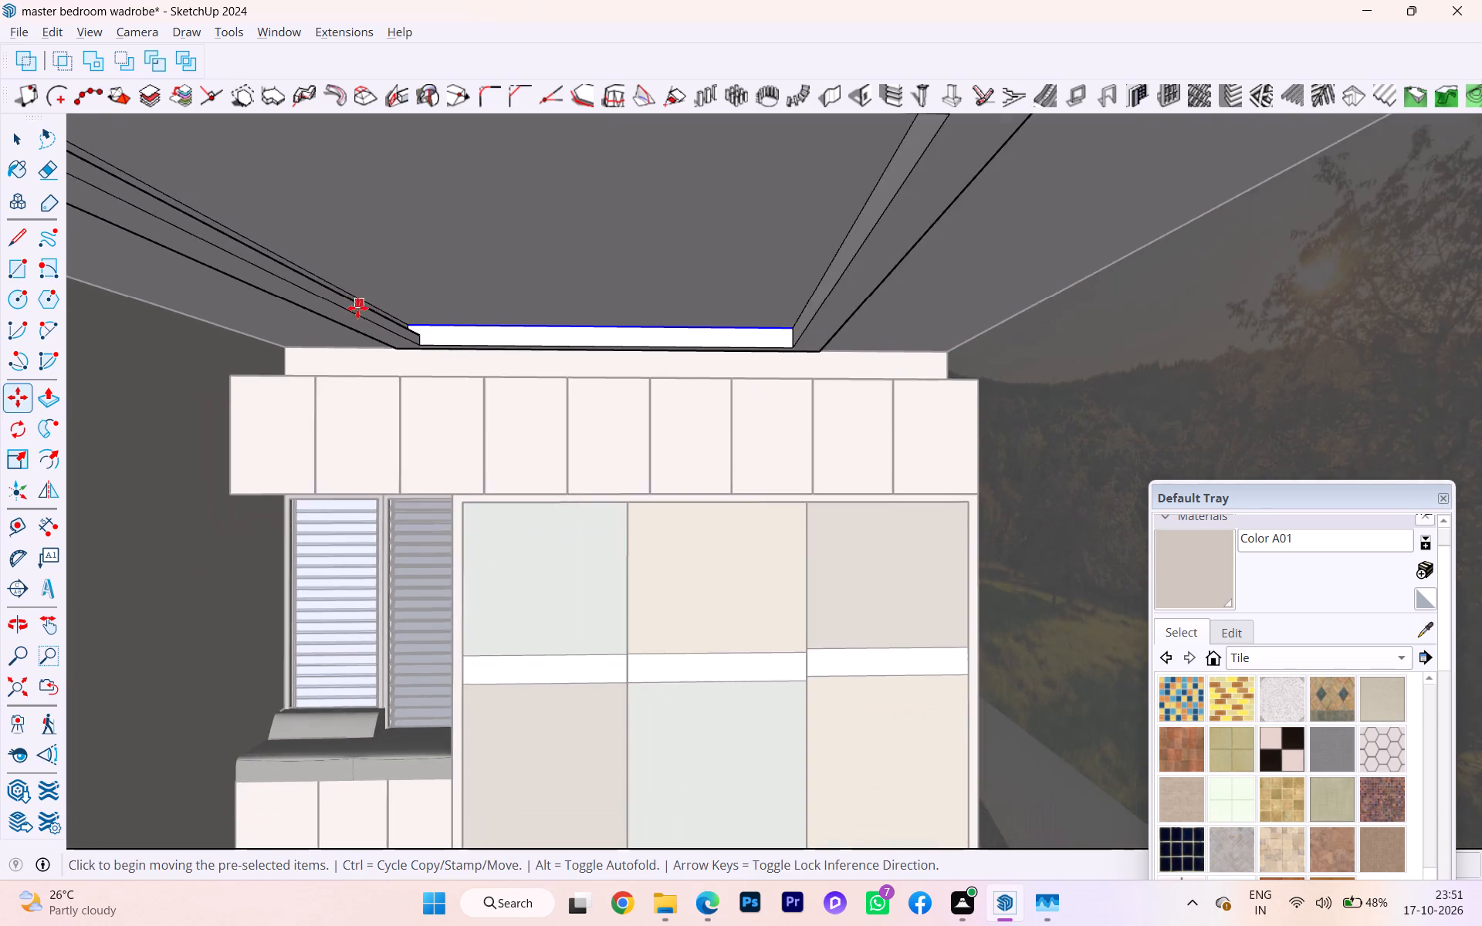
scroll(355, 307, "down", 3)
scroll(354, 307, "up", 4)
scroll(354, 307, "down", 7)
scroll(375, 302, "up", 9)
scroll(420, 317, "down", 1)
scroll(420, 317, "up", 2)
scroll(434, 324, "down", 2)
scroll(435, 324, "up", 4)
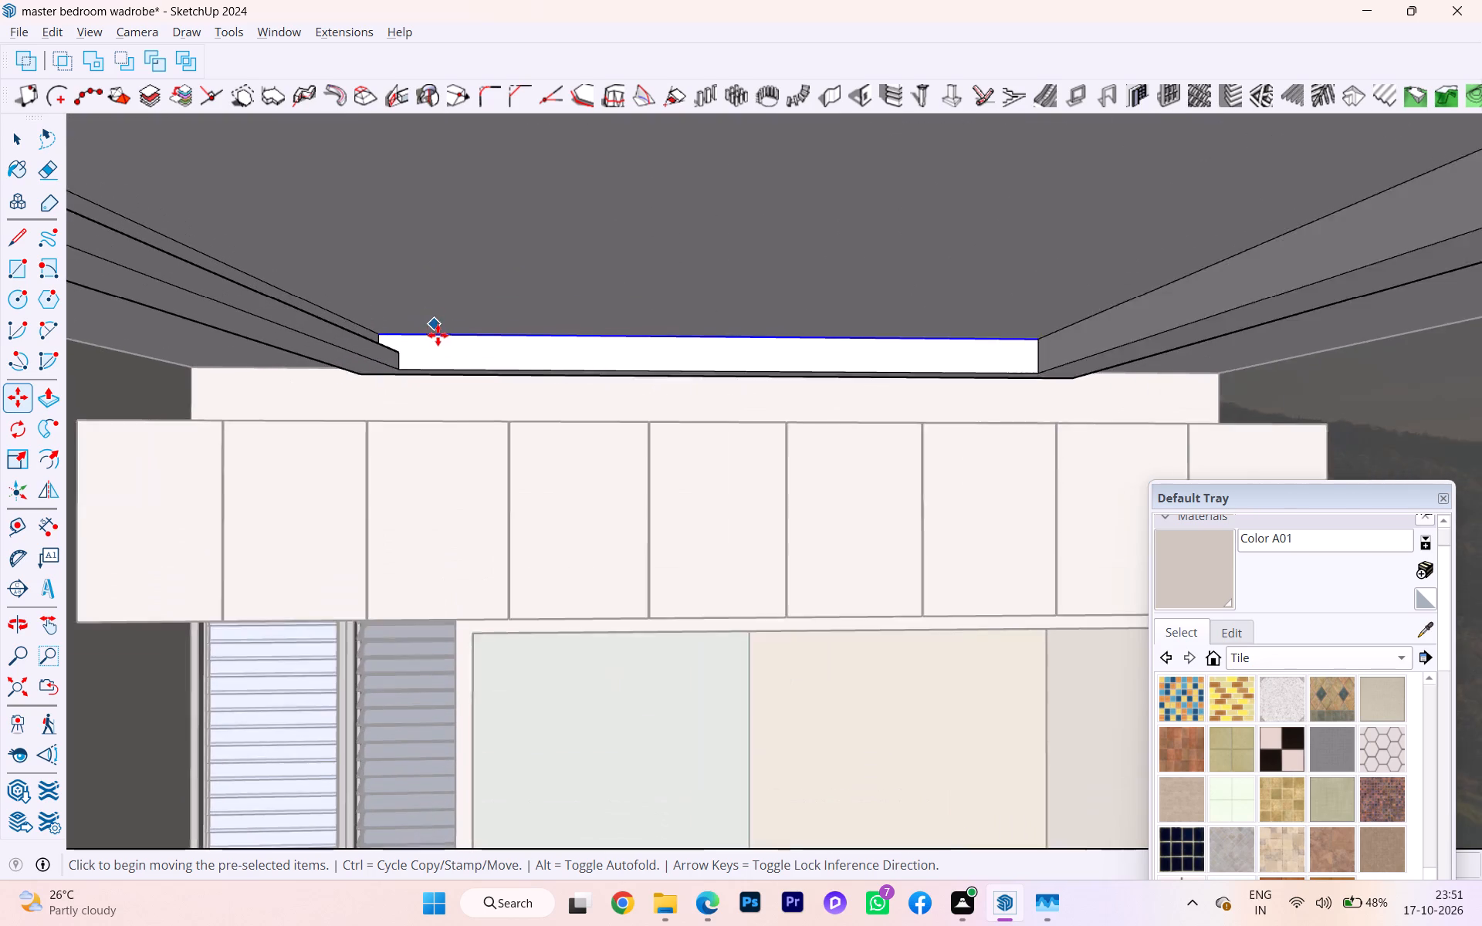
left_click(438, 338)
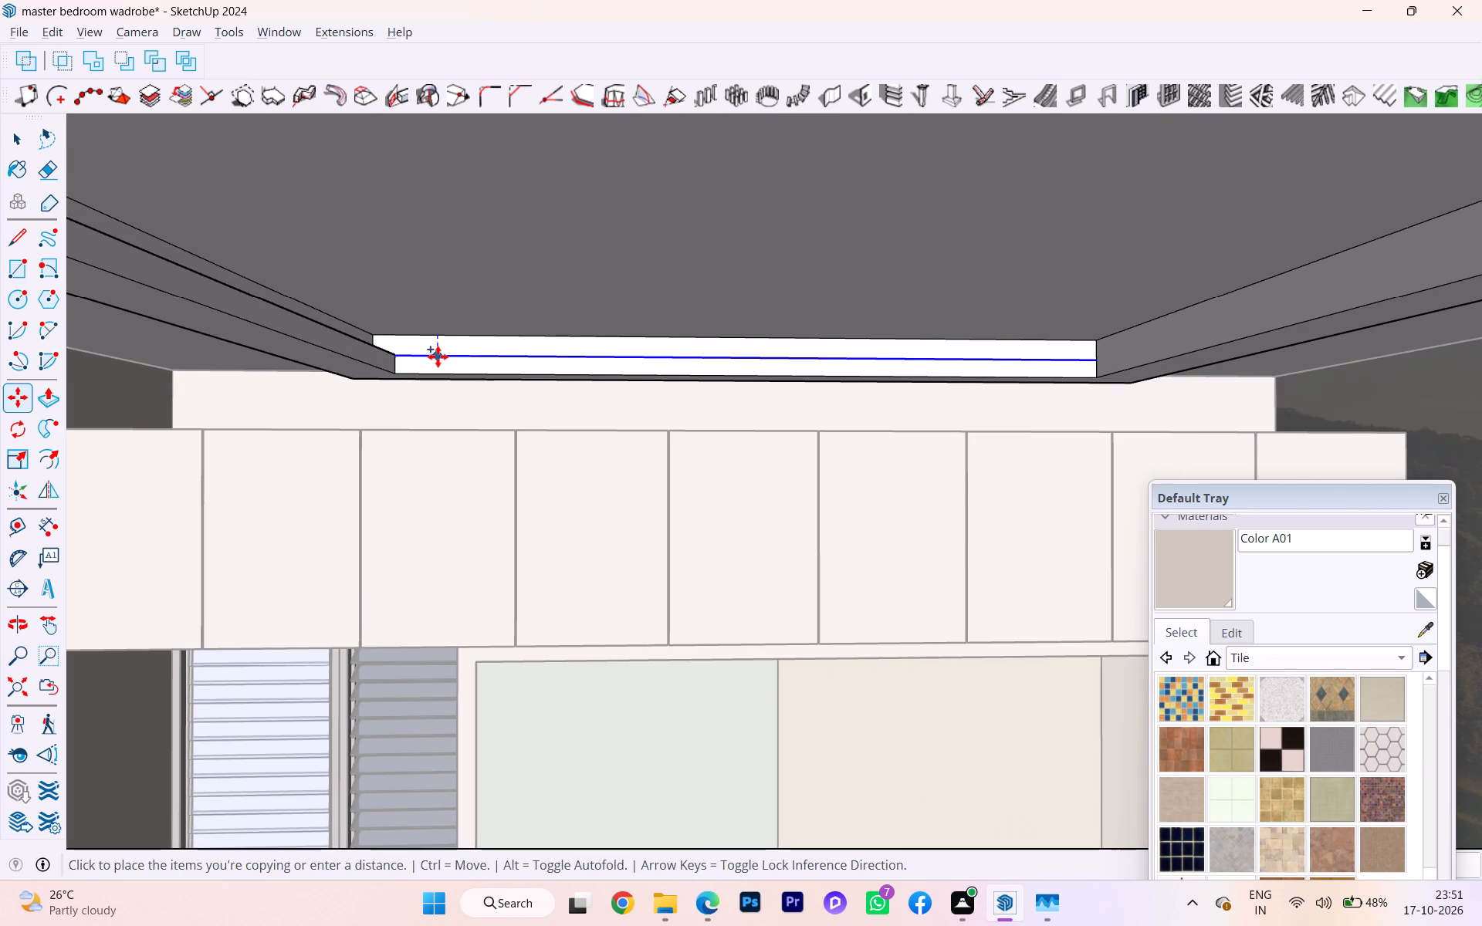
left_click(437, 353)
key("space")
Push/Pull the left inner face's upper strip back toward the recess to make its cove groove shallower.
scroll(442, 351, "up", 2)
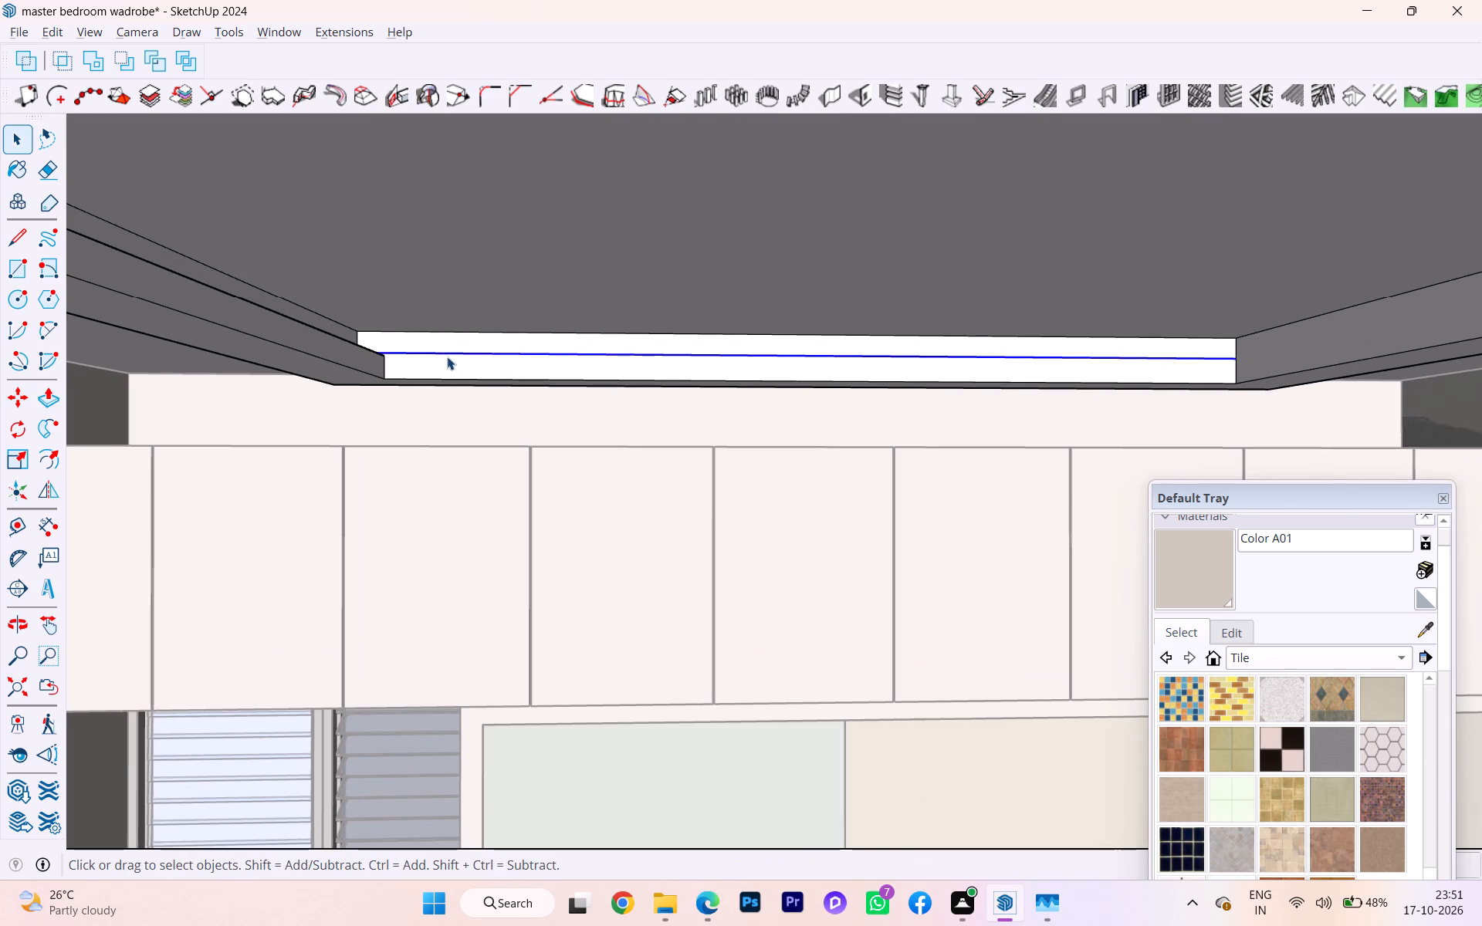
left_click(302, 313)
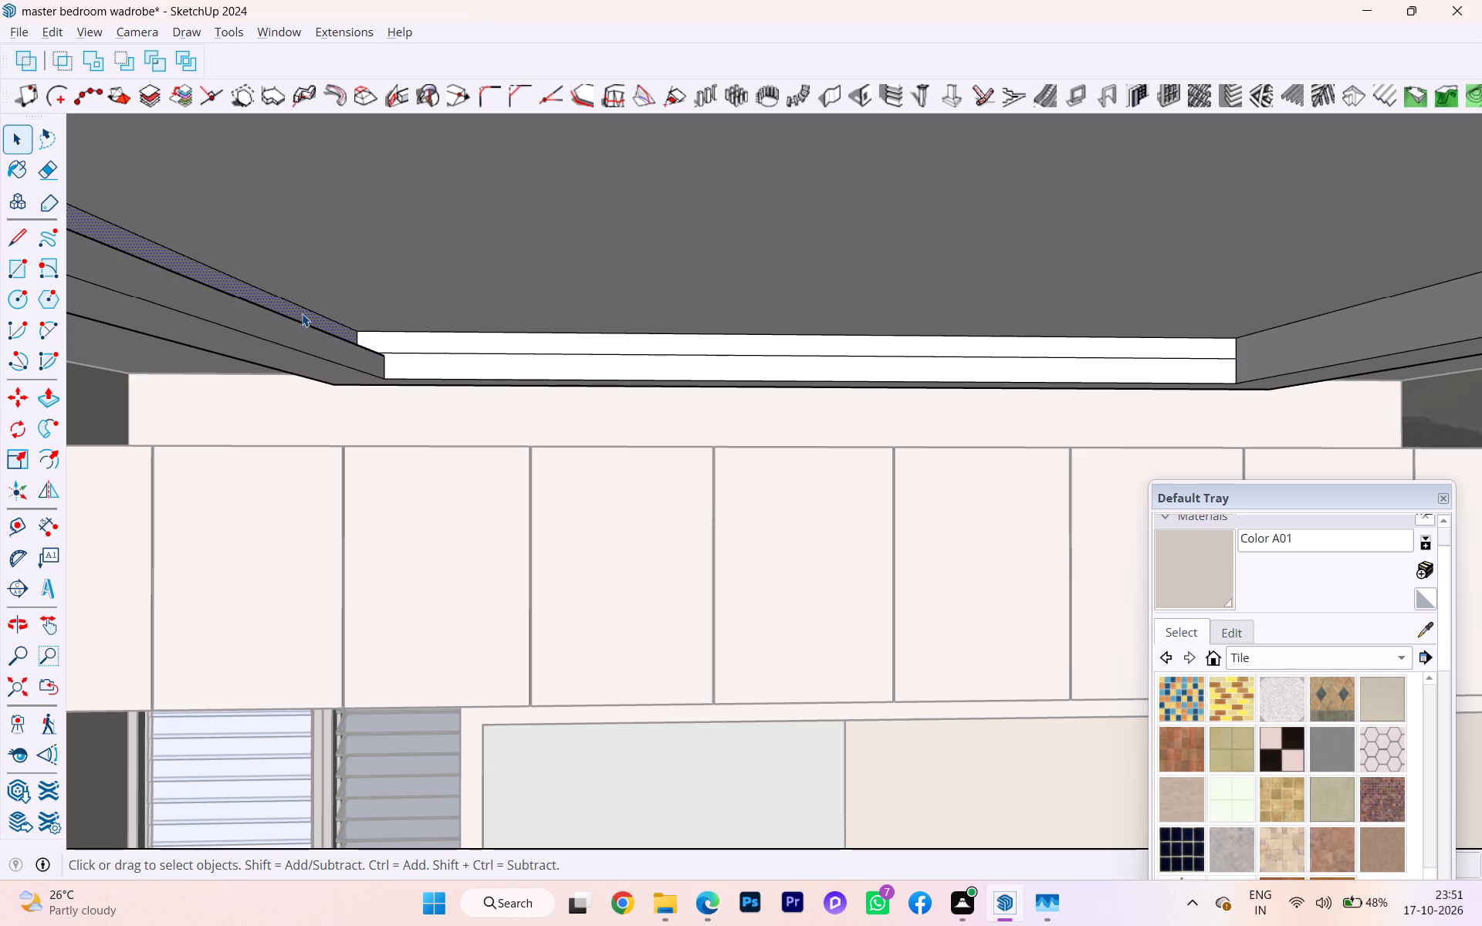
key("p")
left_click(302, 312)
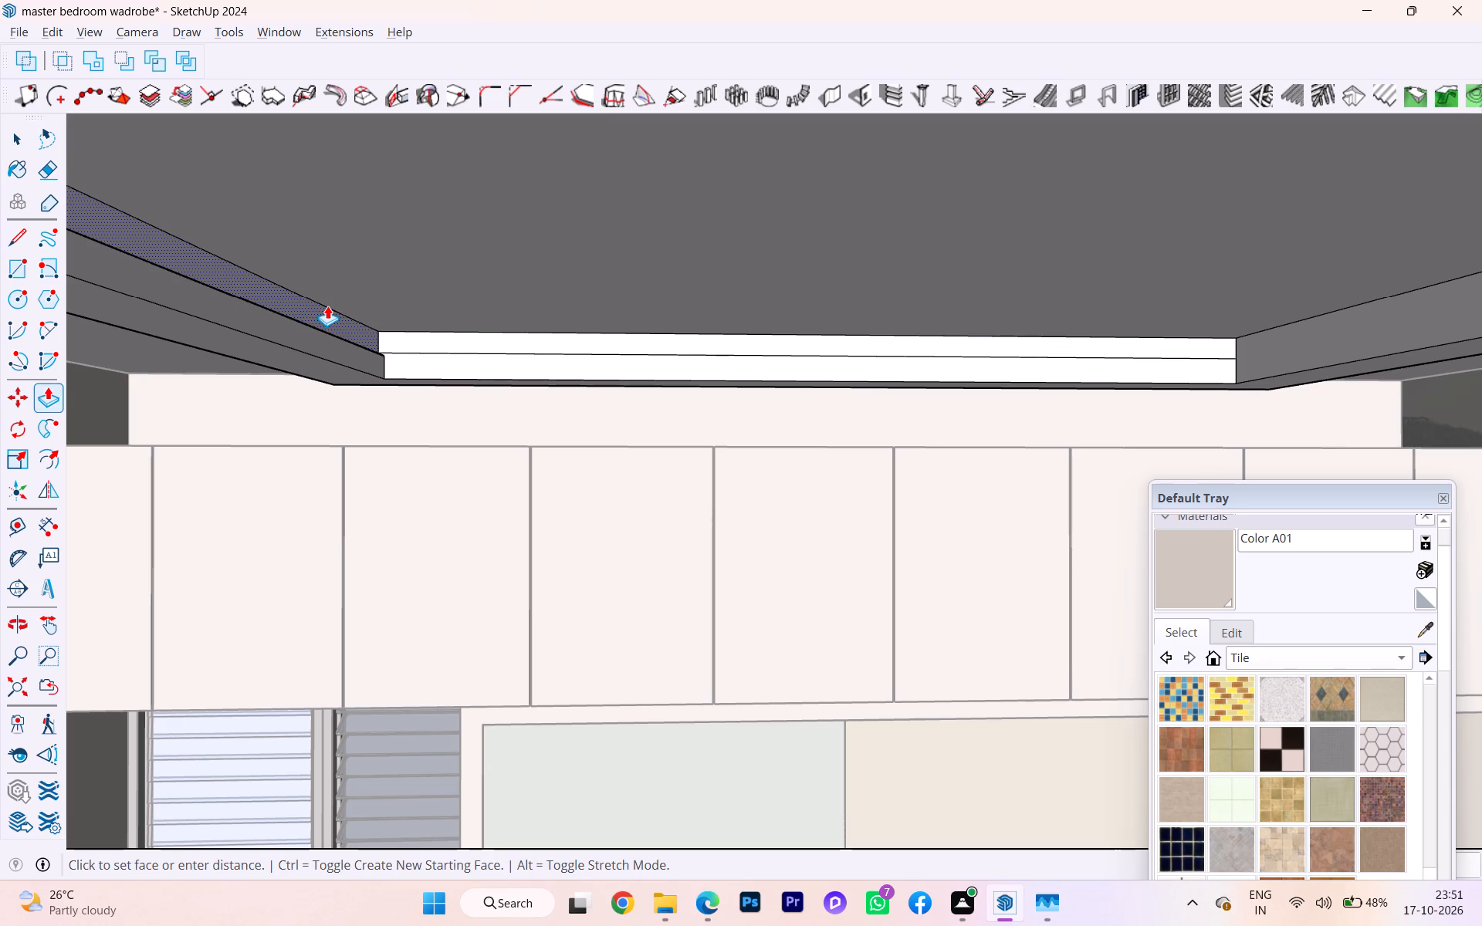
left_click(327, 306)
key("v")
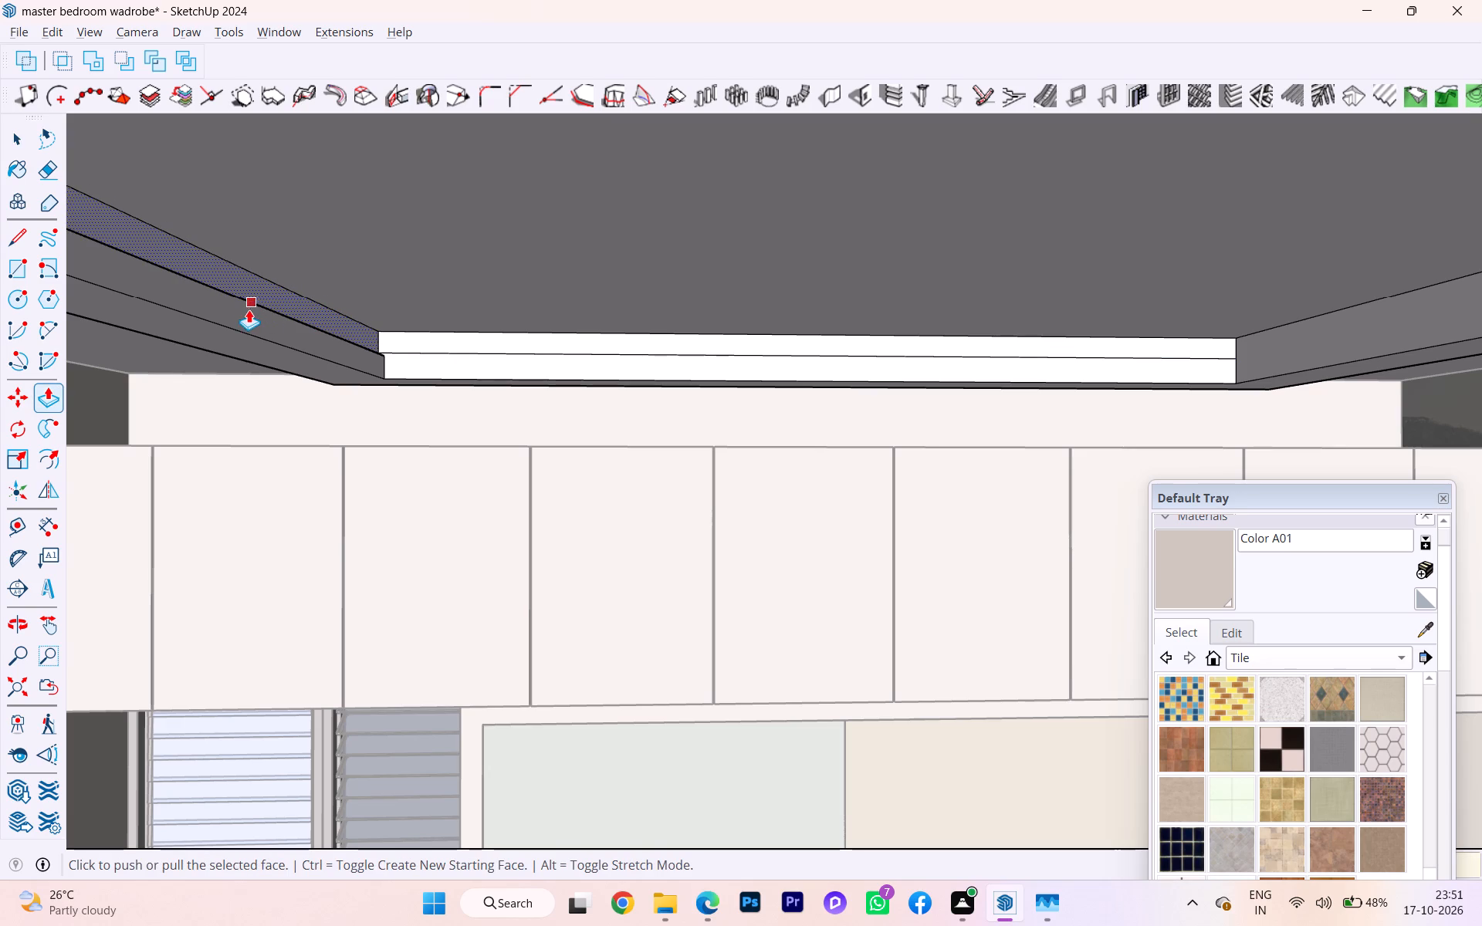
key("space")
Push/Pull the upper strip of the frame's wardrobe-end inner face back into the frame to form a cove groove.
scroll(208, 307, "down", 4)
left_click(379, 330)
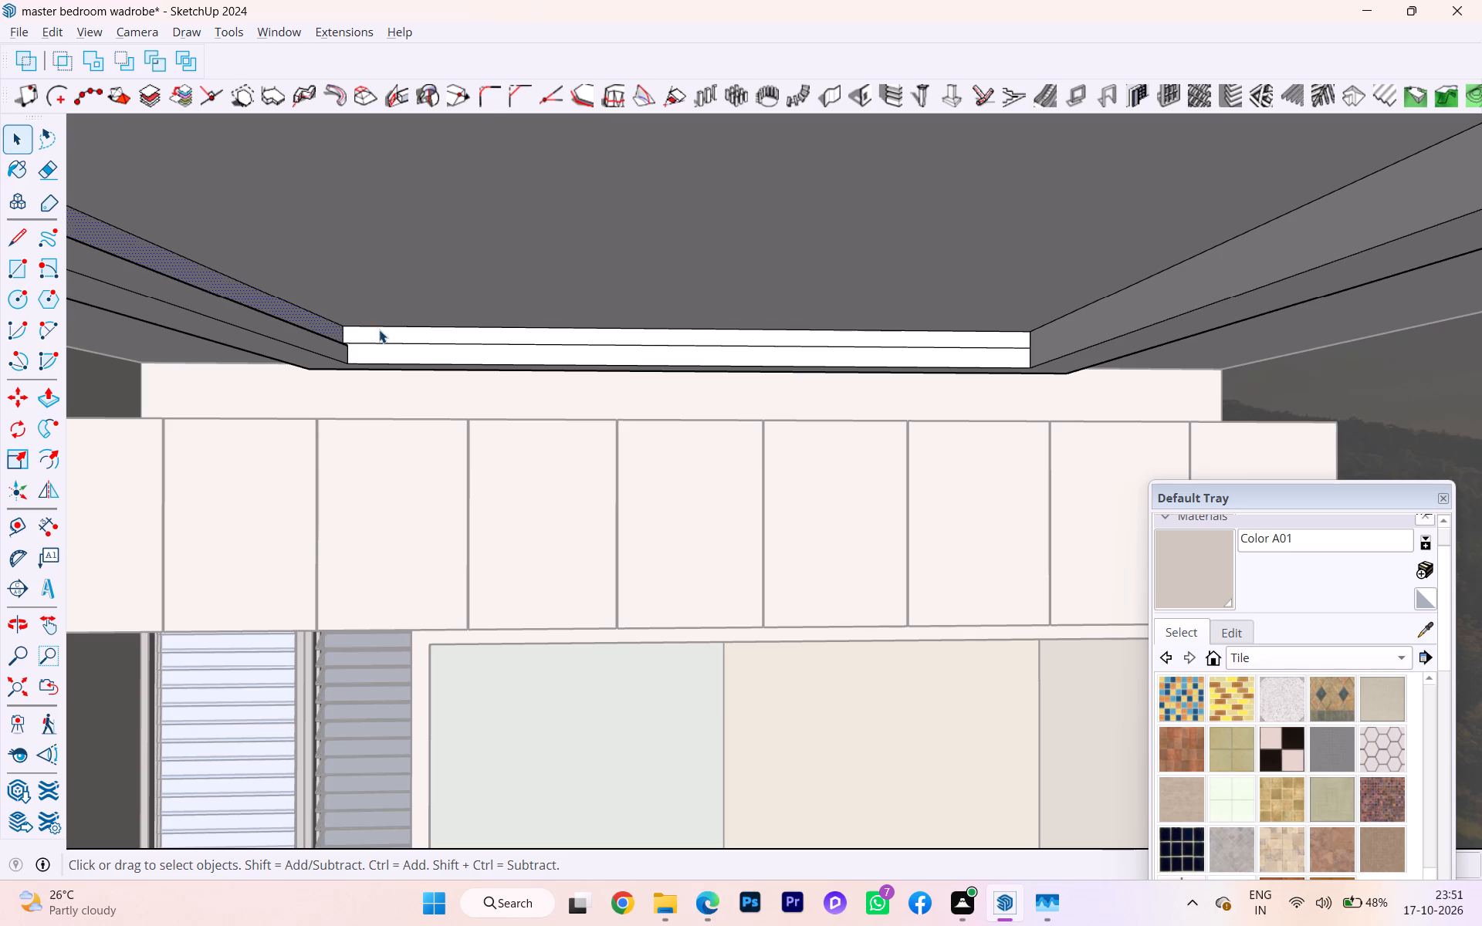
left_click(381, 330)
middle_click_drag(394, 343, 400, 375)
scroll(394, 351, "down", 1)
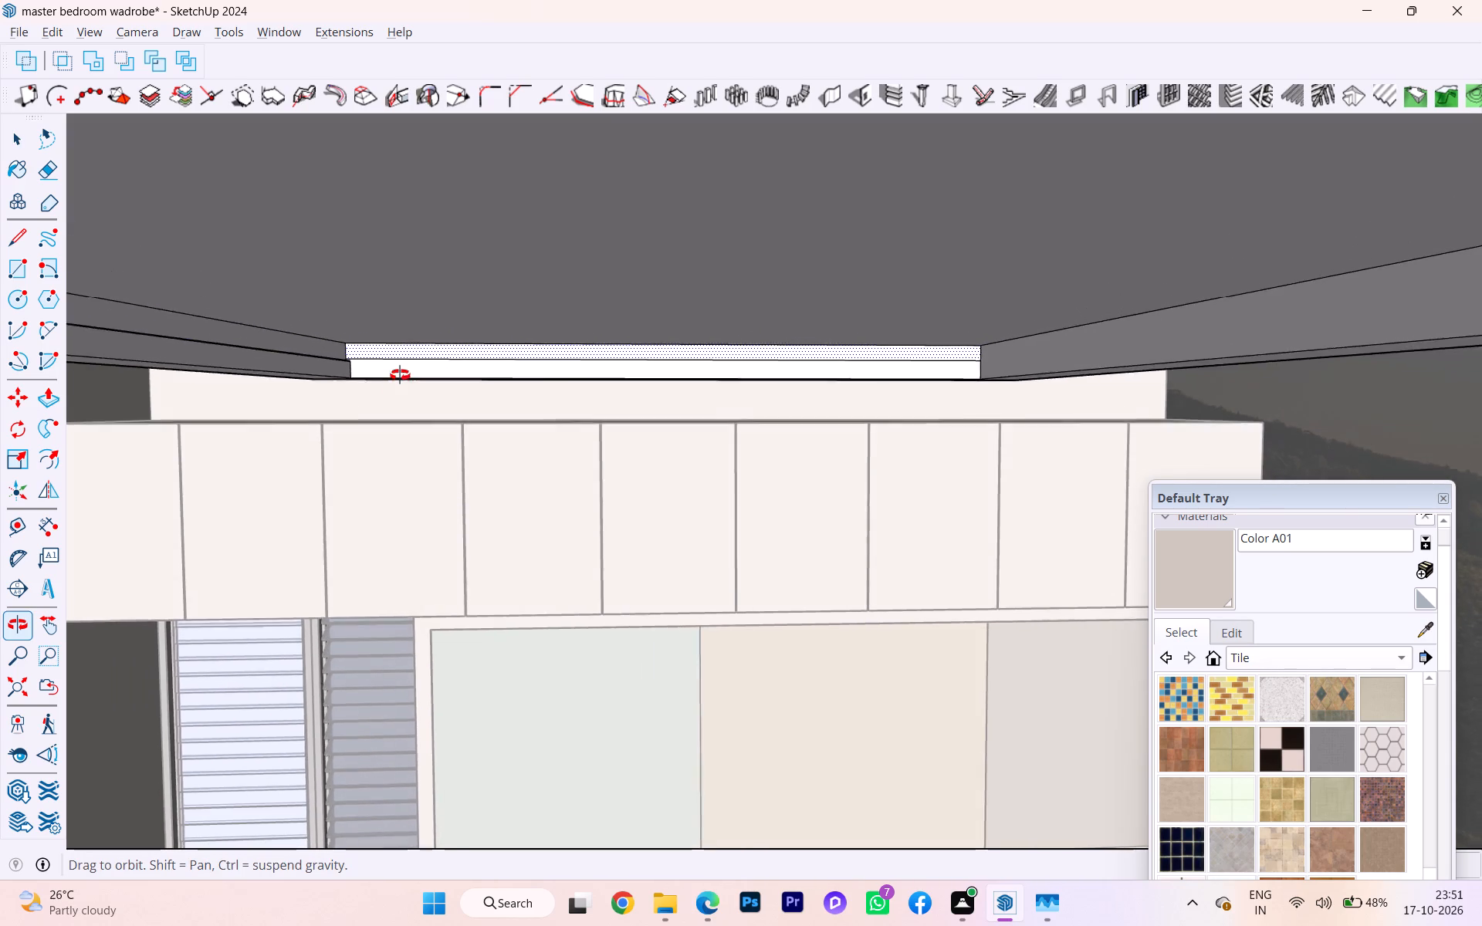
middle_click_drag(400, 375, 399, 387)
scroll(360, 359, "up", 11)
scroll(349, 373, "down", 1)
scroll(349, 373, "up", 2)
scroll(347, 373, "down", 1)
scroll(347, 373, "up", 1)
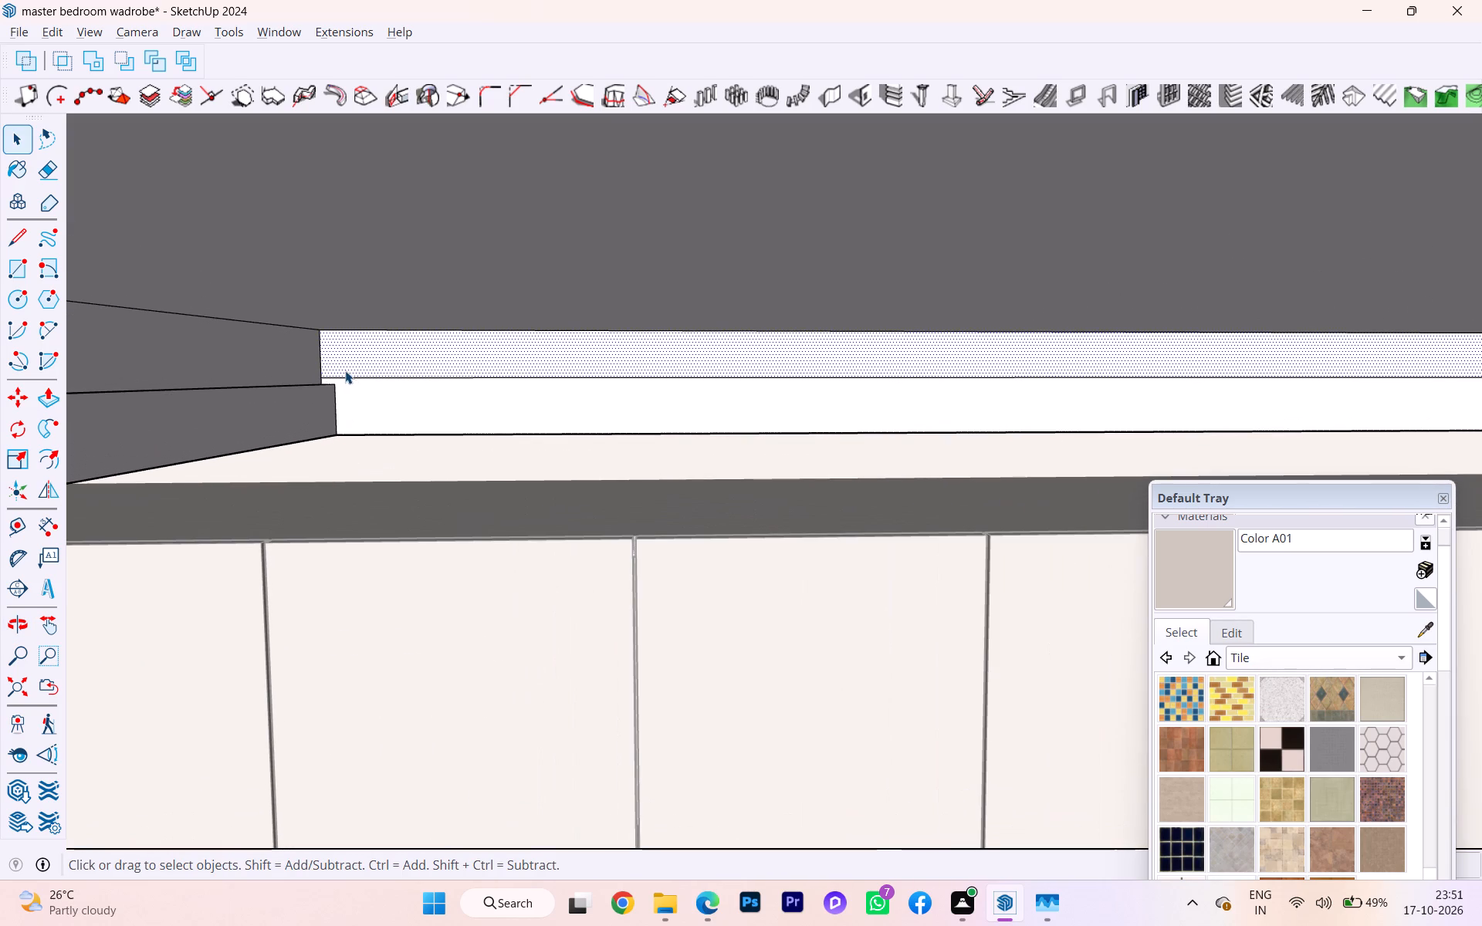
key("p")
left_click(340, 361)
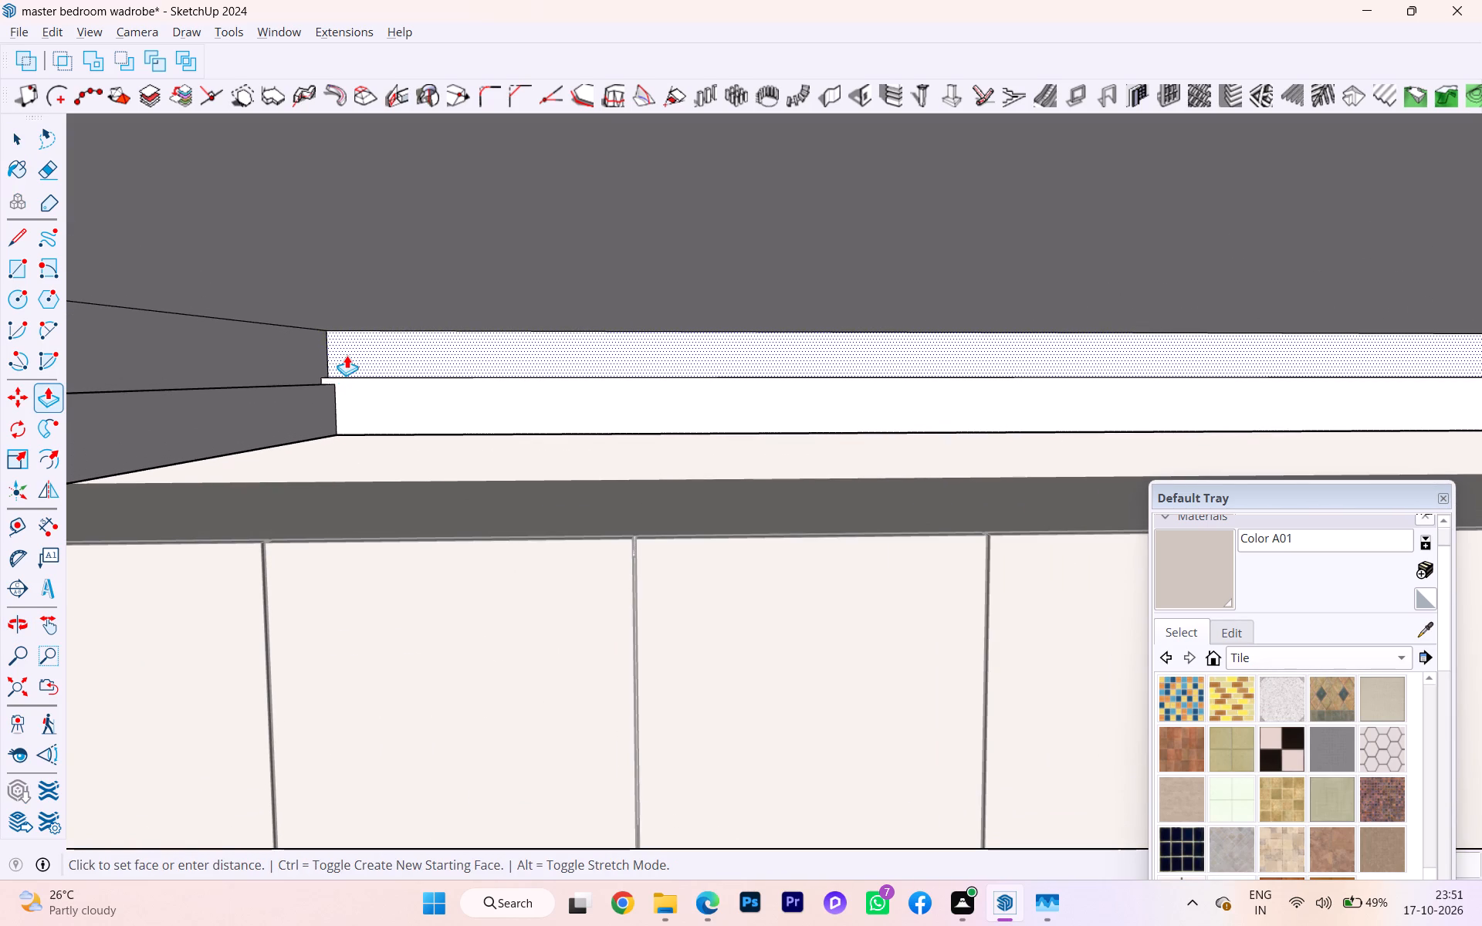
key("Escape")
left_click(370, 341)
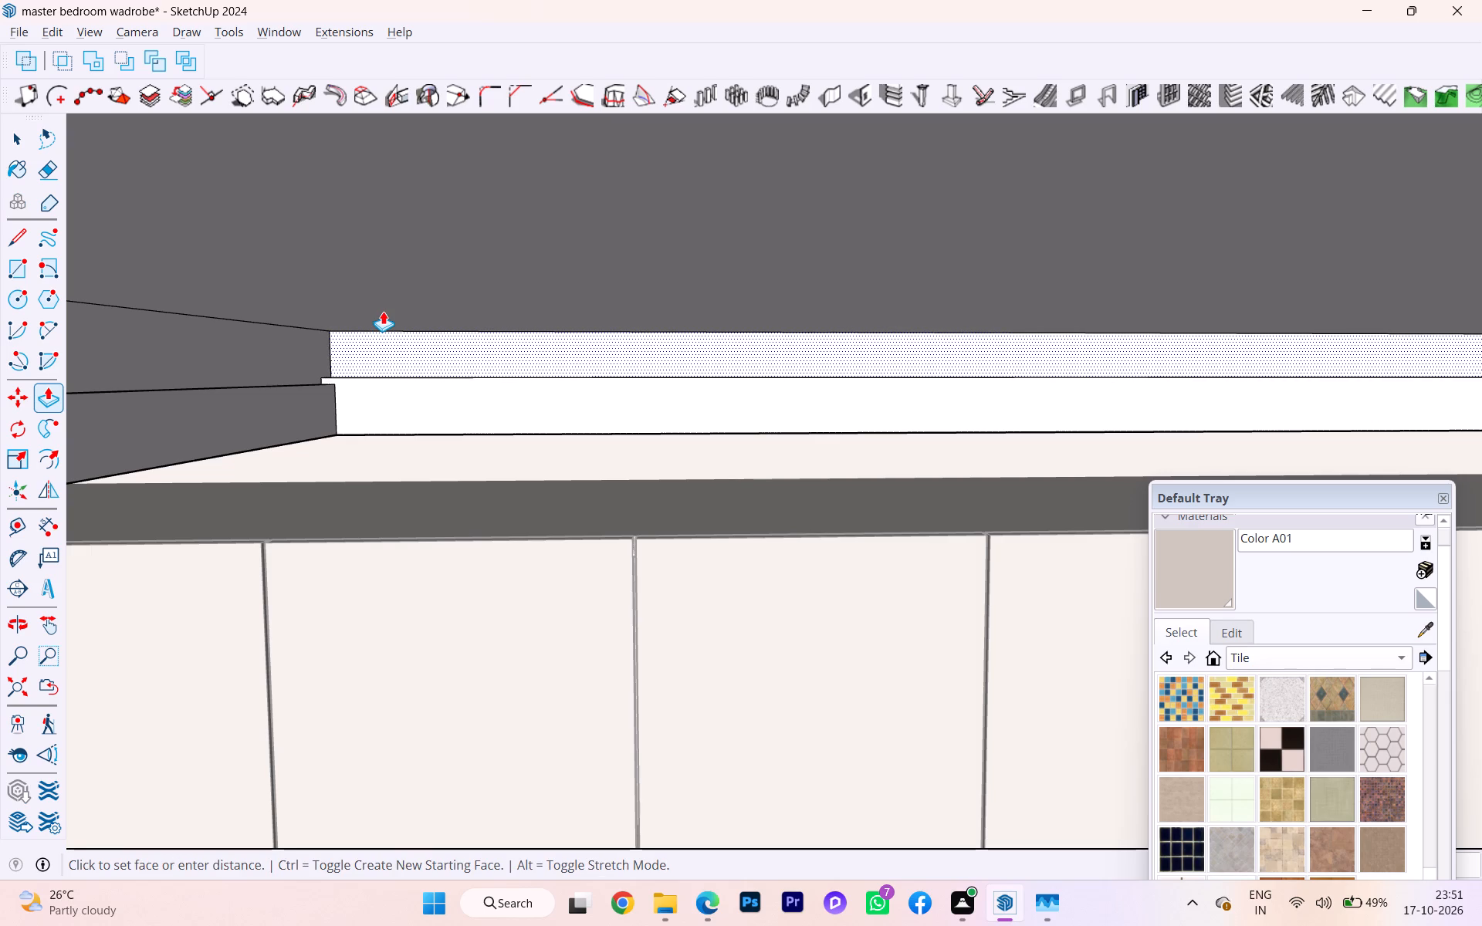
left_click(383, 311)
left_click(401, 358)
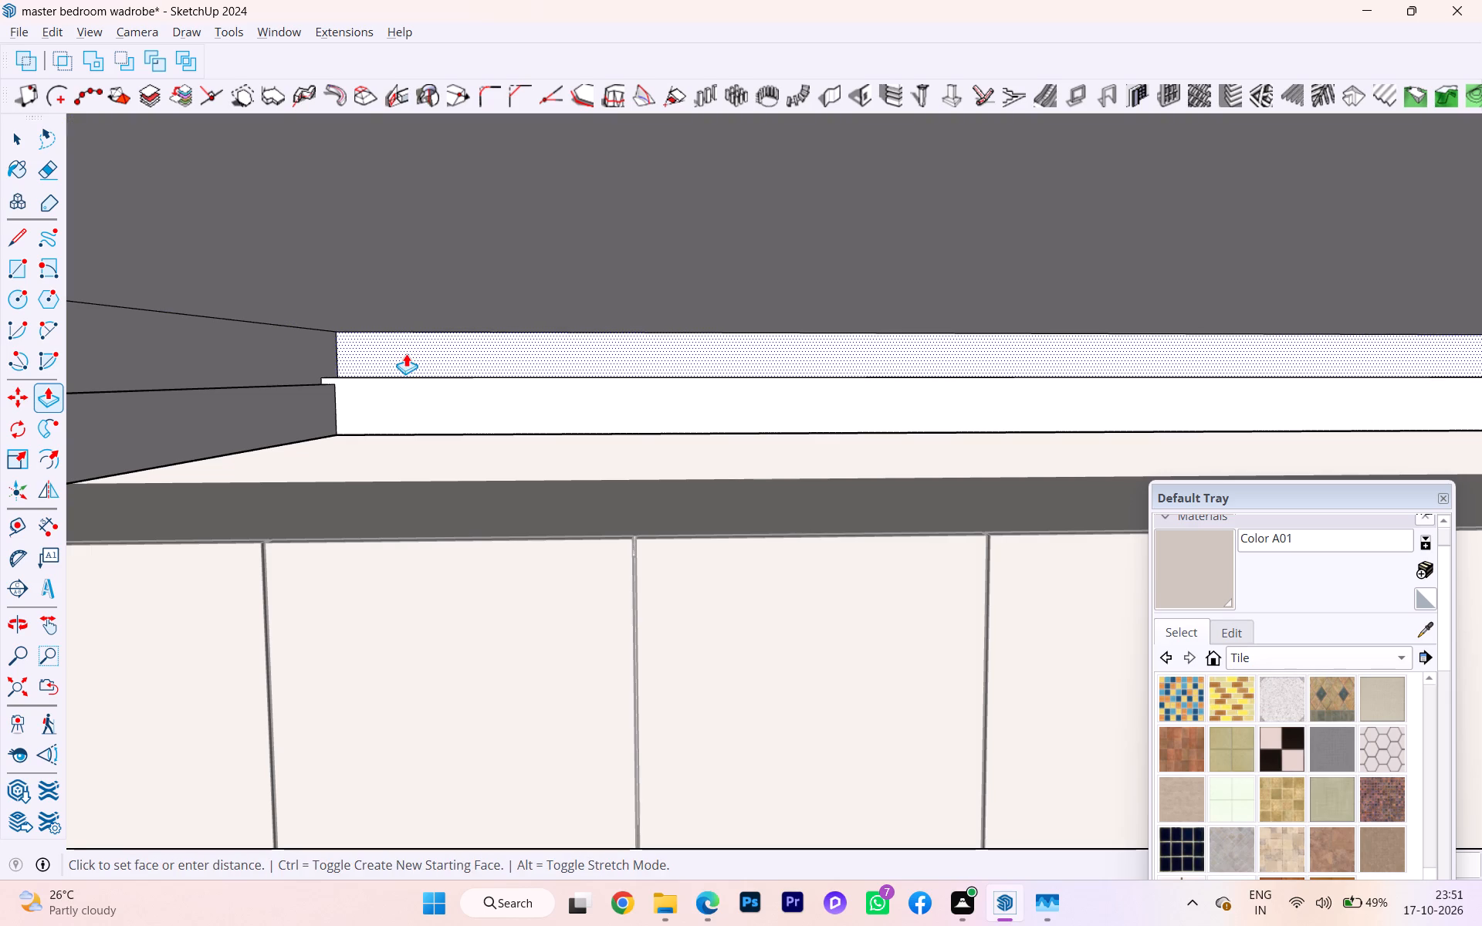
left_click(407, 350)
key("space")
left_click(374, 396)
scroll(333, 344, "down", 6)
scroll(331, 342, "up", 3)
scroll(330, 341, "down", 1)
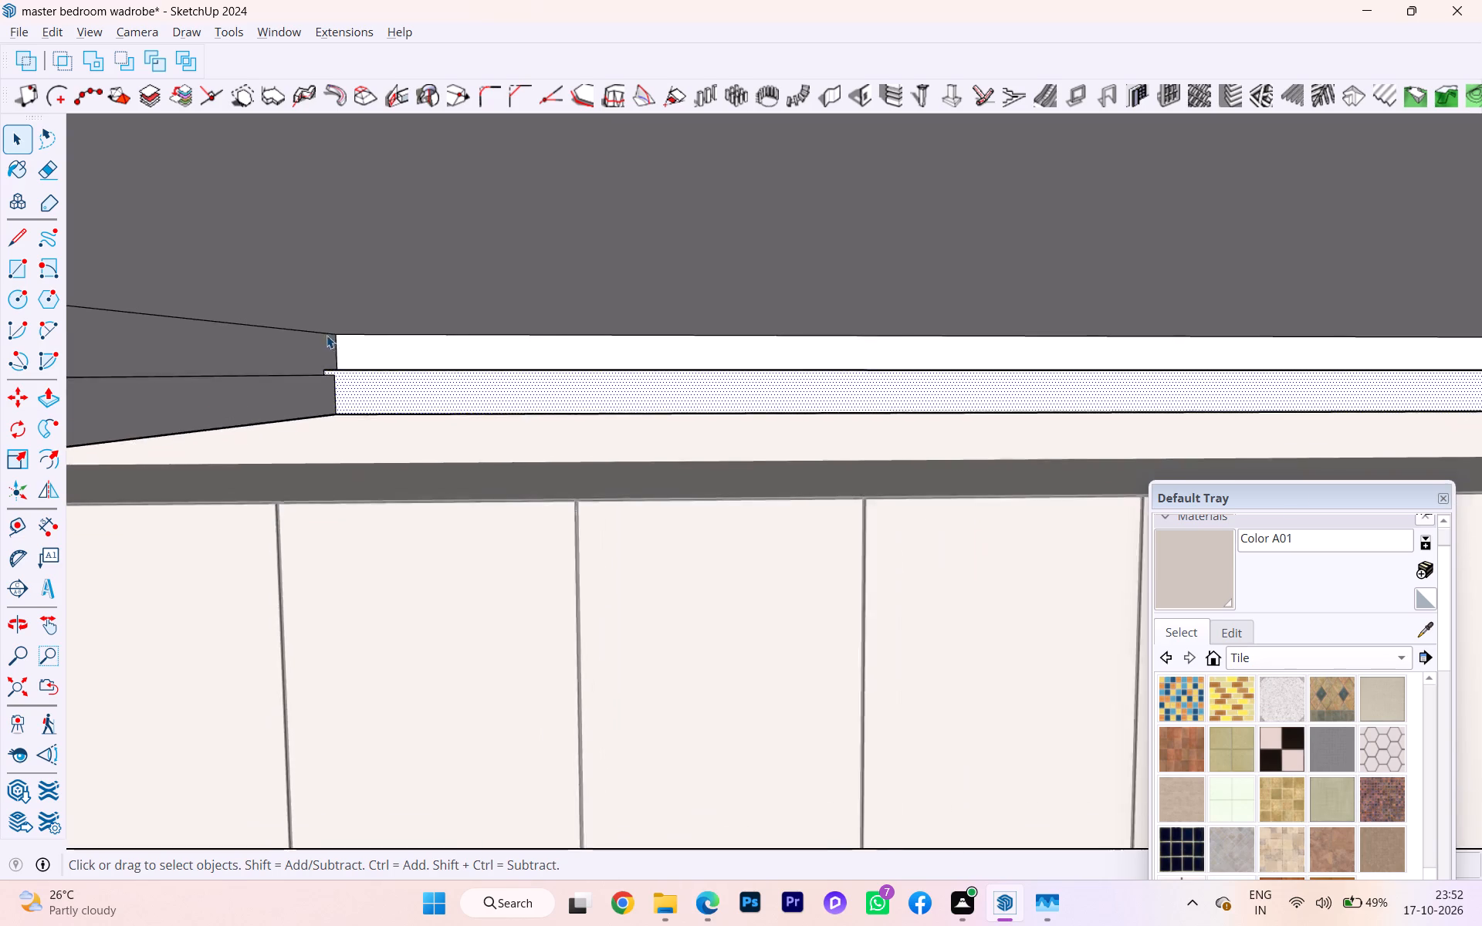
scroll(327, 335, "down", 1)
scroll(315, 325, "up", 1)
scroll(315, 325, "down", 6)
middle_click_drag(306, 336, 357, 299)
scroll(353, 305, "down", 5)
scroll(357, 298, "up", 1)
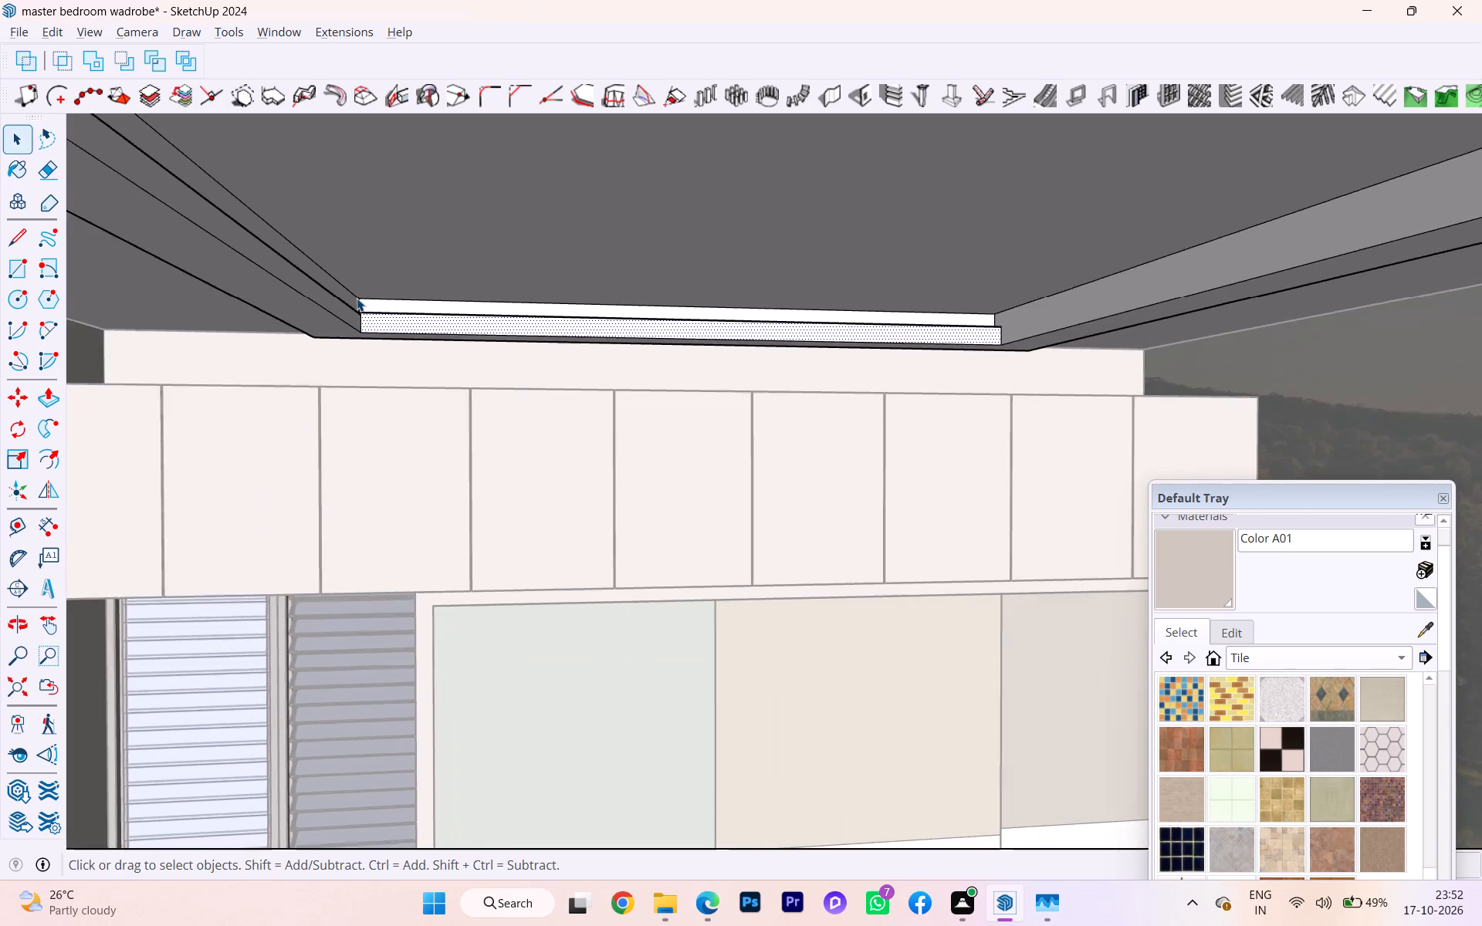
scroll(387, 431, "down", 3)
scroll(348, 485, "down", 8)
scroll(349, 485, "up", 3)
scroll(349, 485, "down", 1)
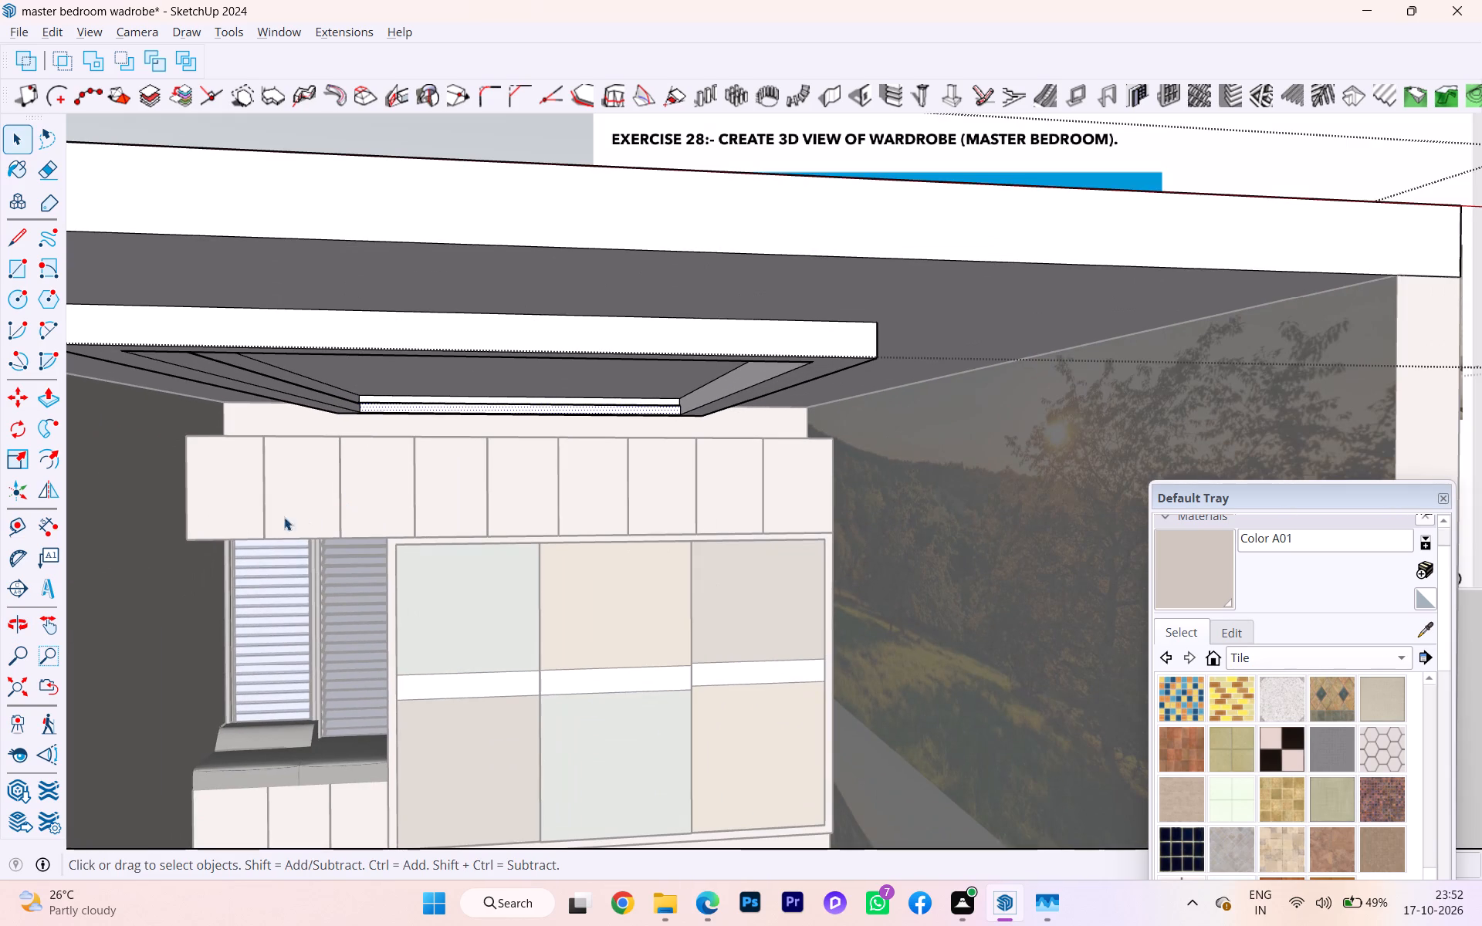
left_click(133, 580)
Copy the top edge of the ceiling frame's right inner face downward to about mid-height, splitting the face into two strips.
scroll(319, 394, "up", 6)
scroll(372, 376, "down", 2)
middle_click_drag(386, 371, 475, 370)
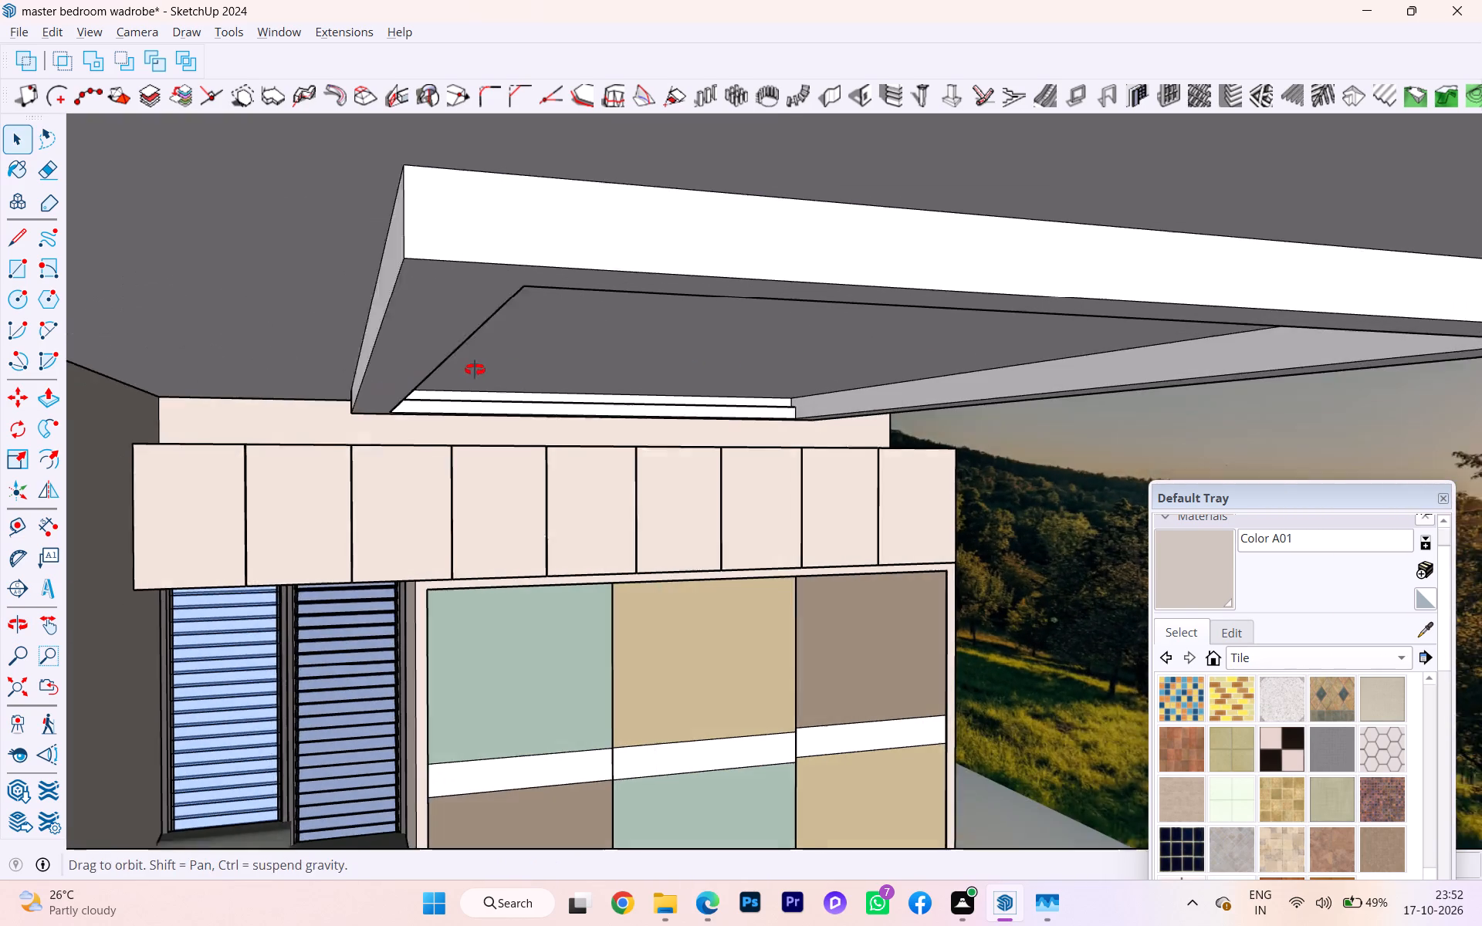
middle_click_drag(475, 370, 516, 365)
scroll(814, 394, "up", 1)
scroll(819, 394, "down", 1)
scroll(846, 393, "up", 3)
left_click(889, 415)
double_click(888, 407)
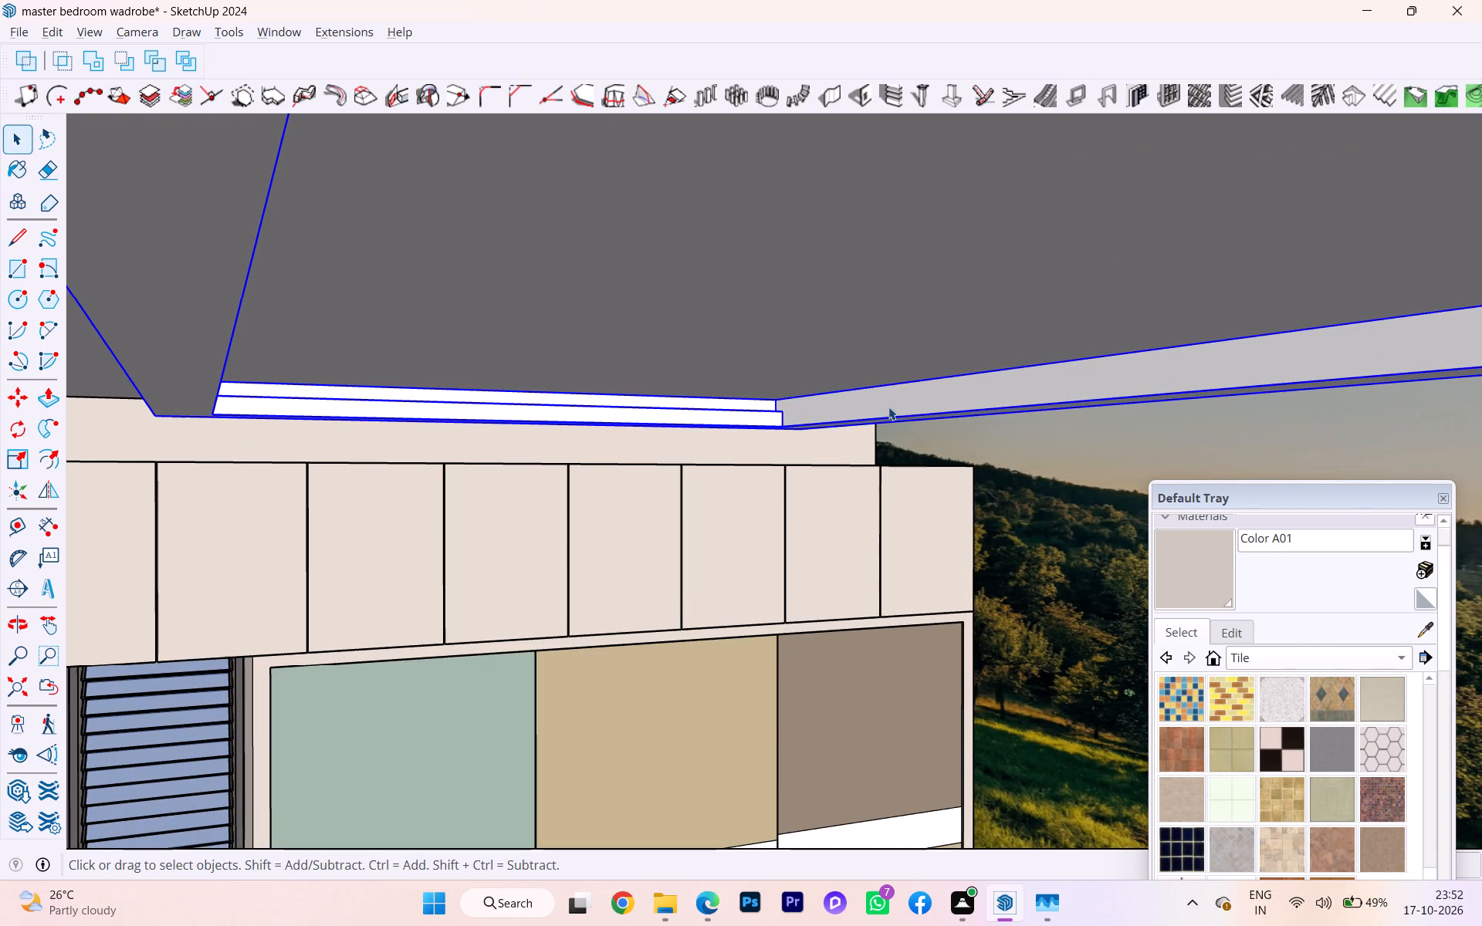
double_click(888, 400)
scroll(892, 391, "up", 3)
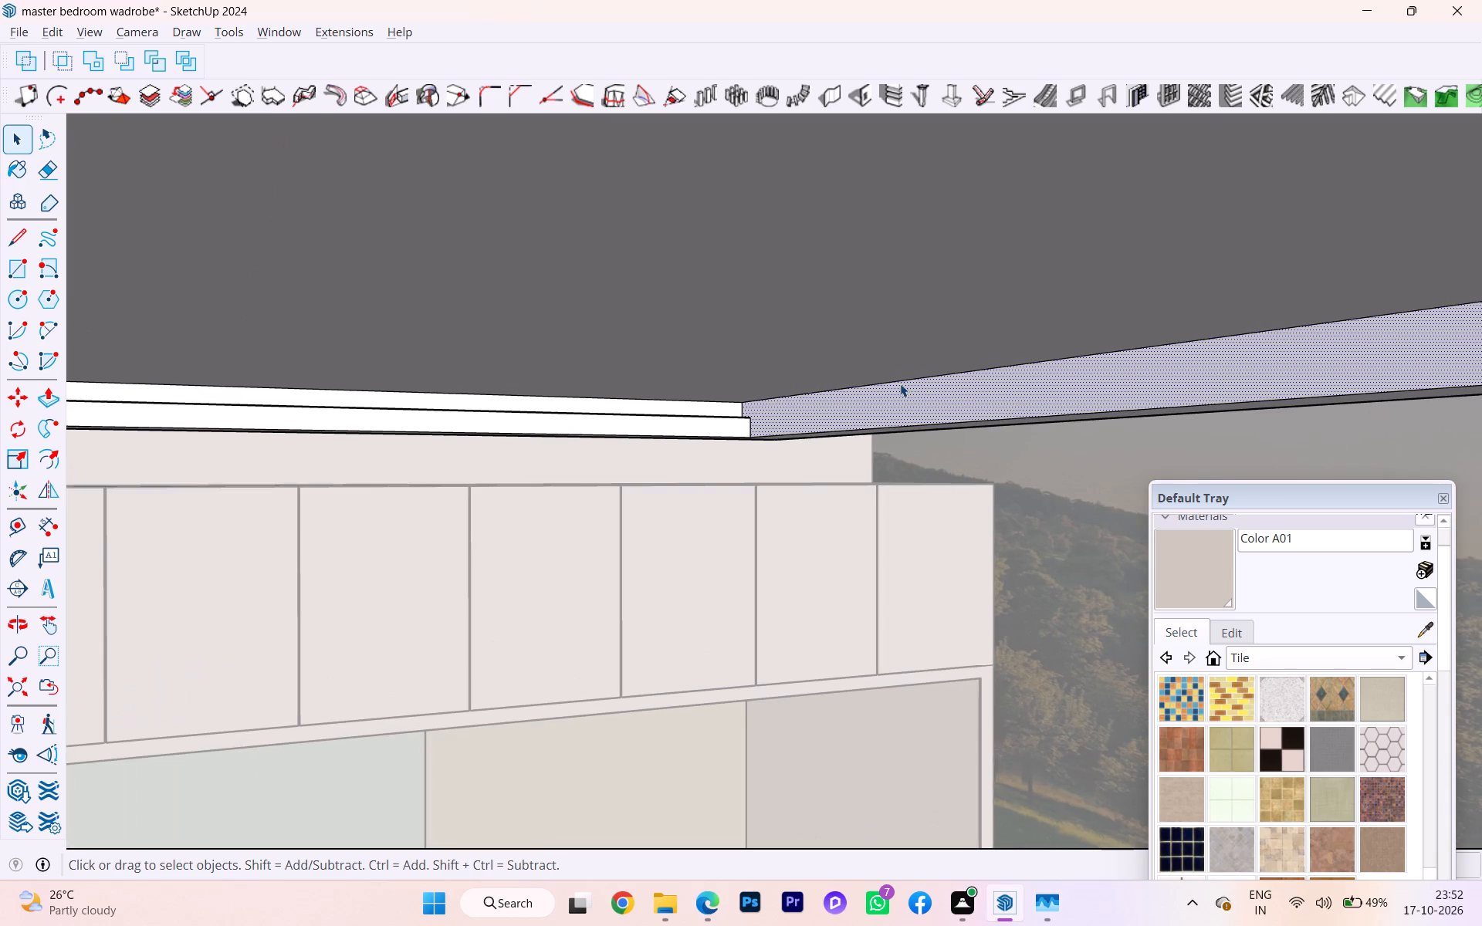
left_click(900, 384)
key("m")
left_click(901, 384)
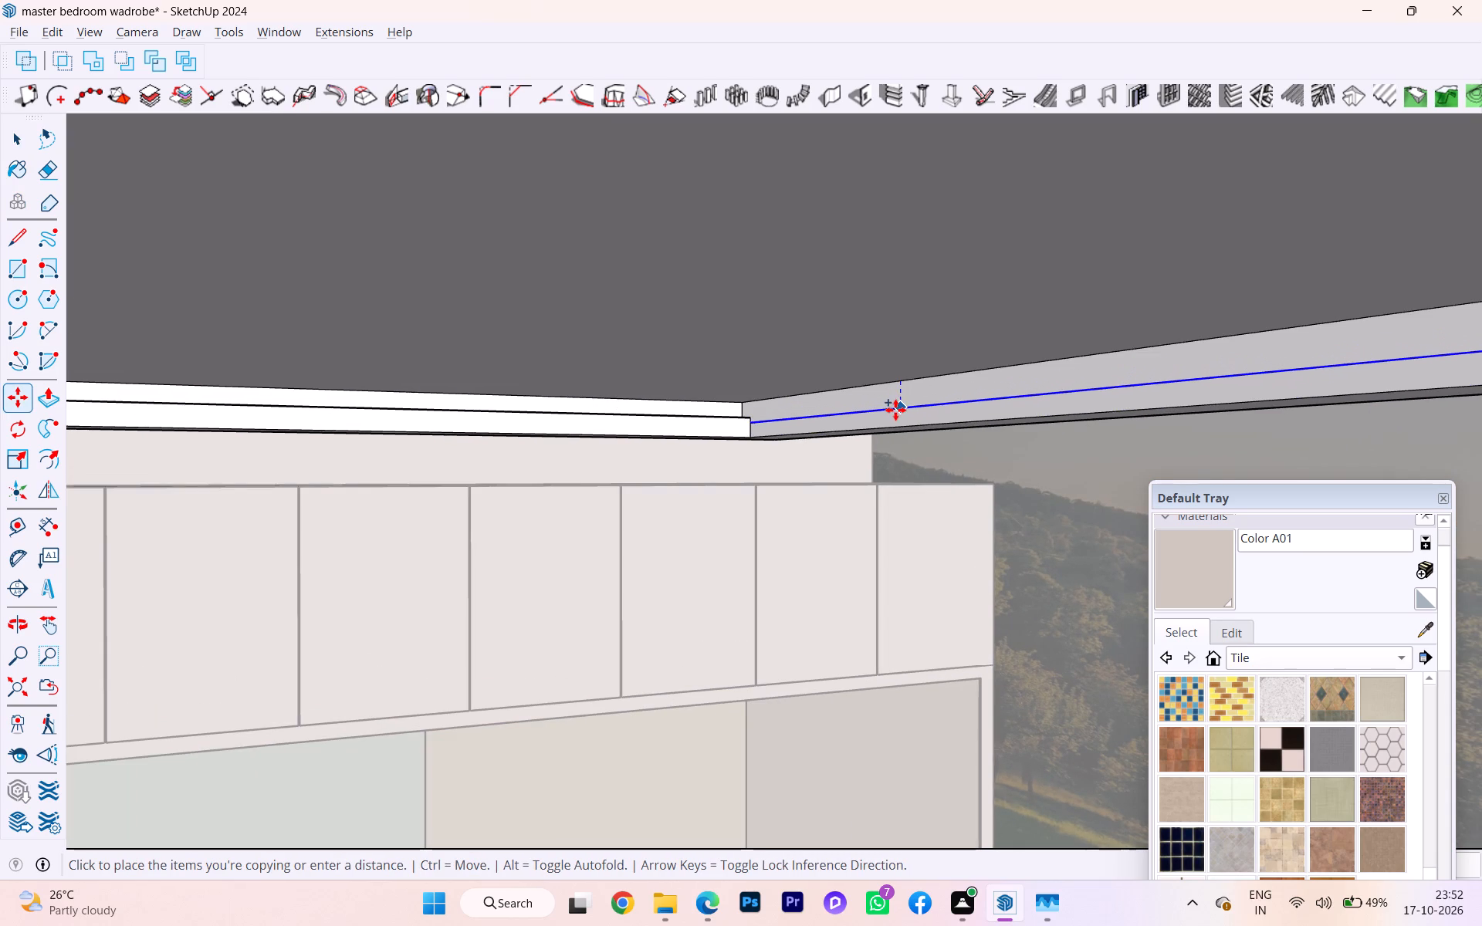
left_click(895, 407)
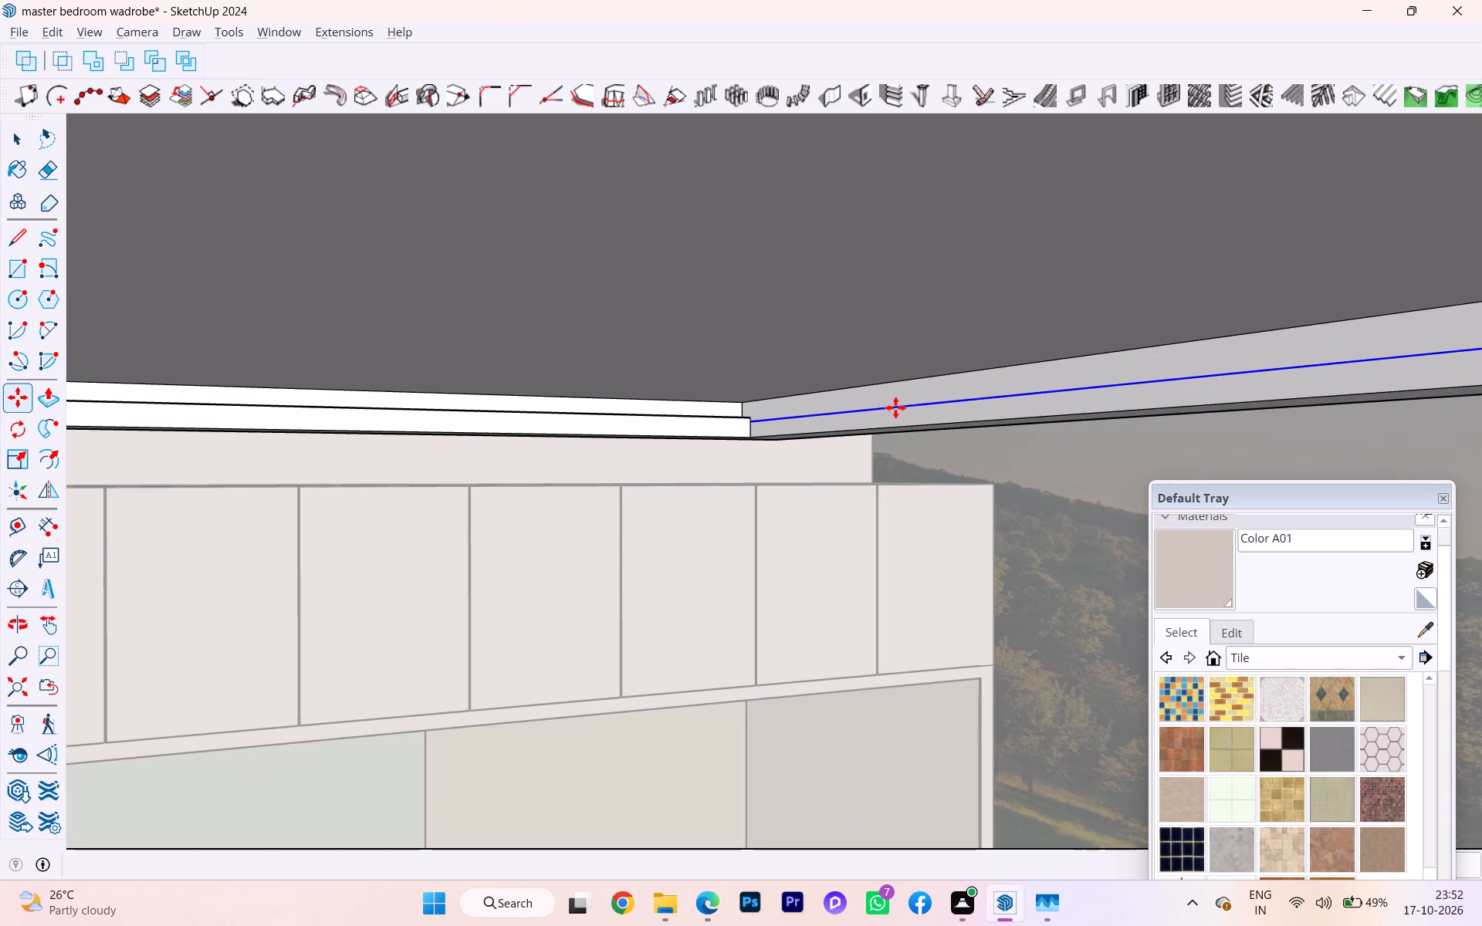
Push/Pull the upper strip of the frame's right inner face back into the frame to form a shallow cove groove.
key("space")
left_click(908, 395)
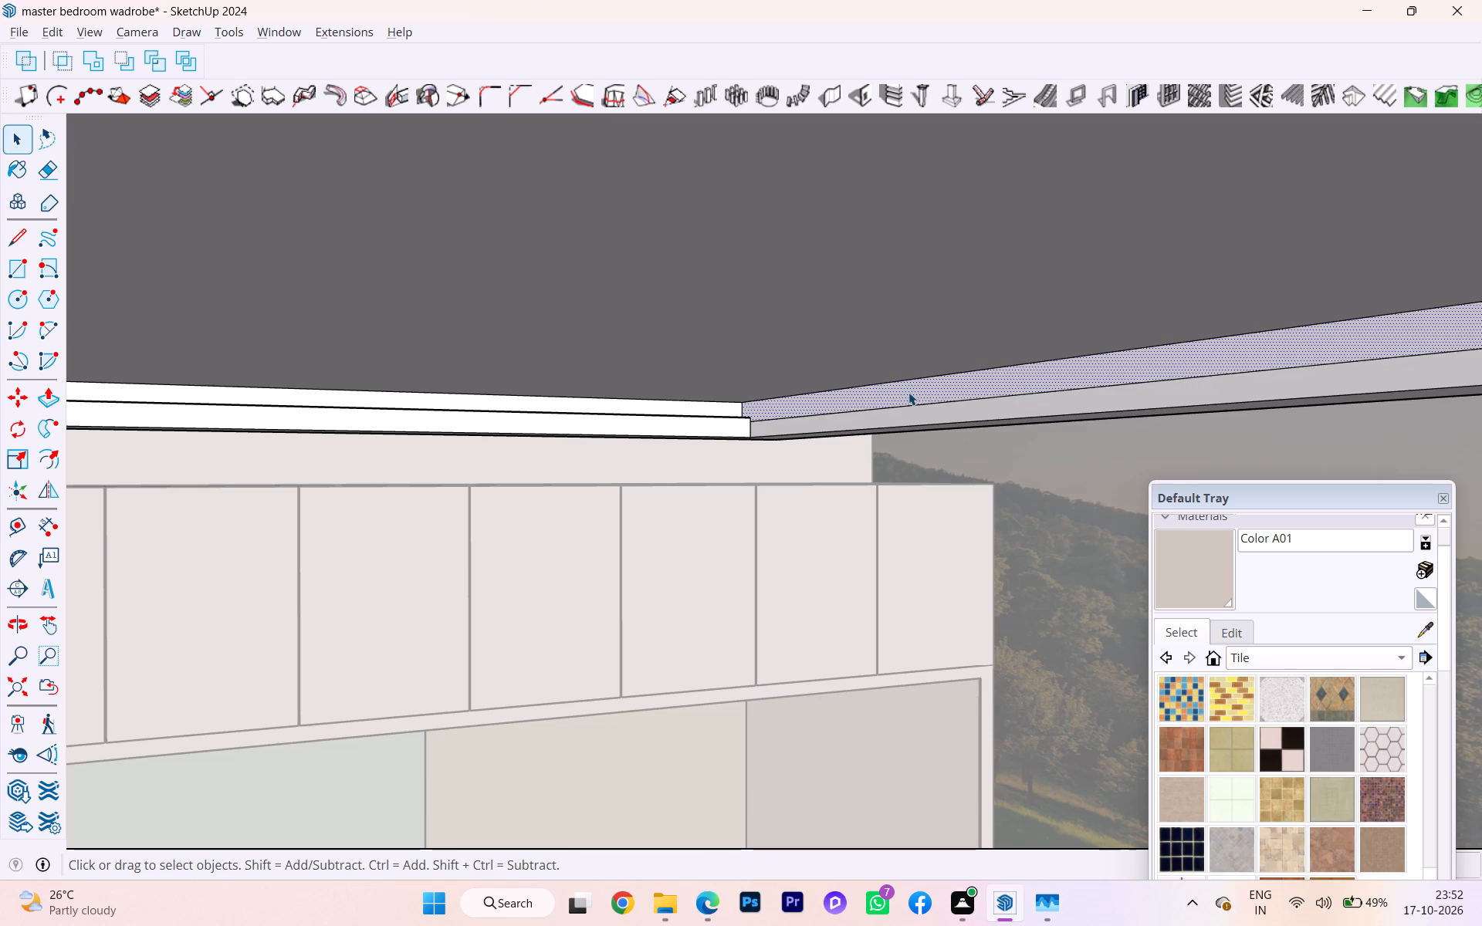
key("p")
left_click(908, 390)
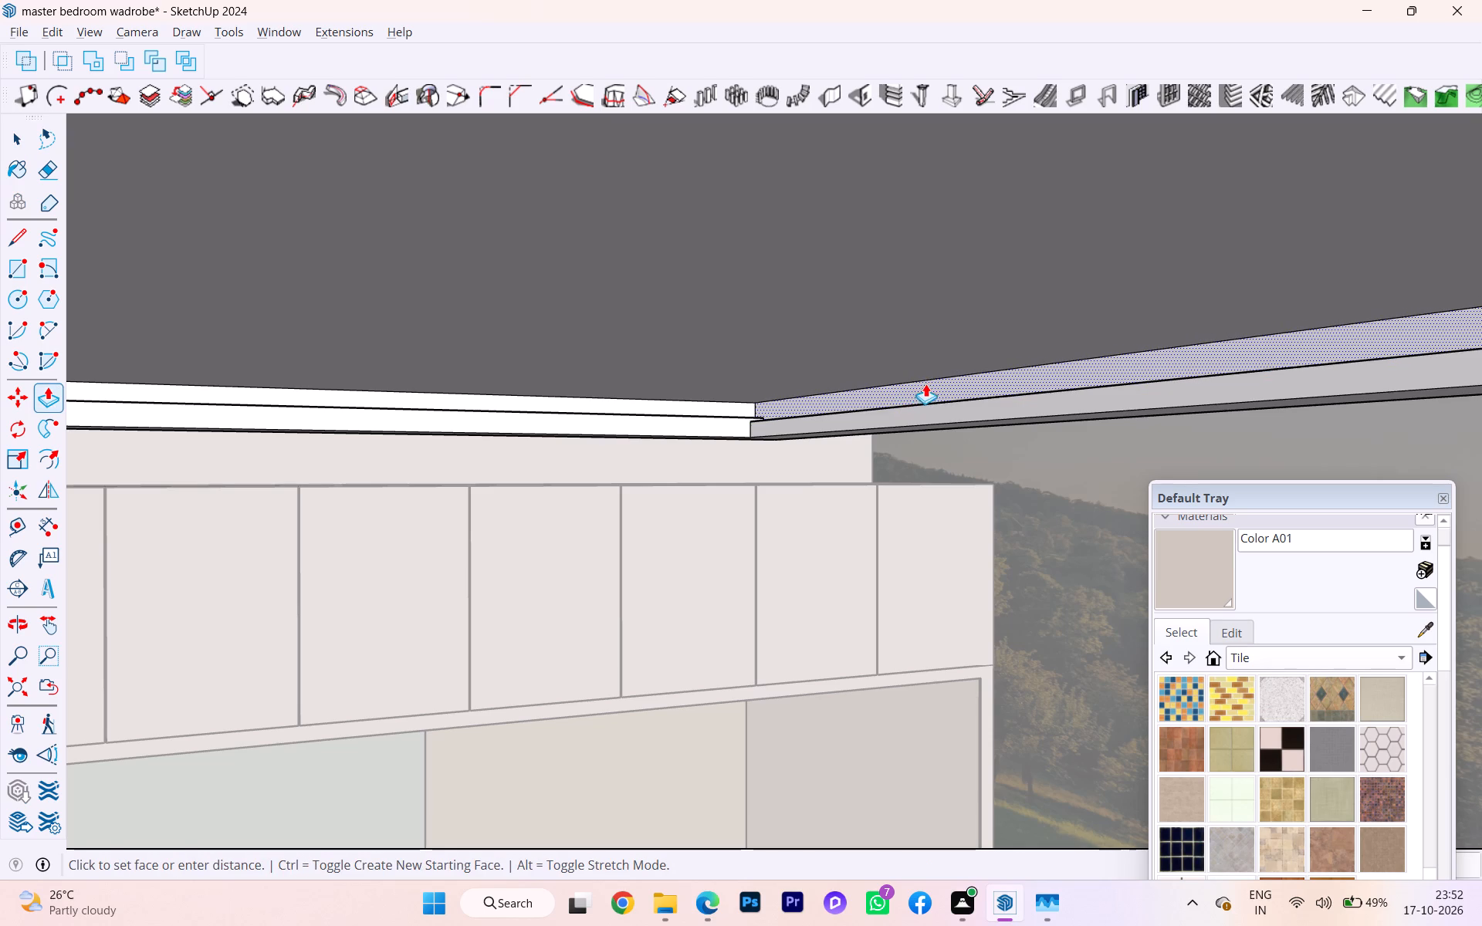
left_click(924, 384)
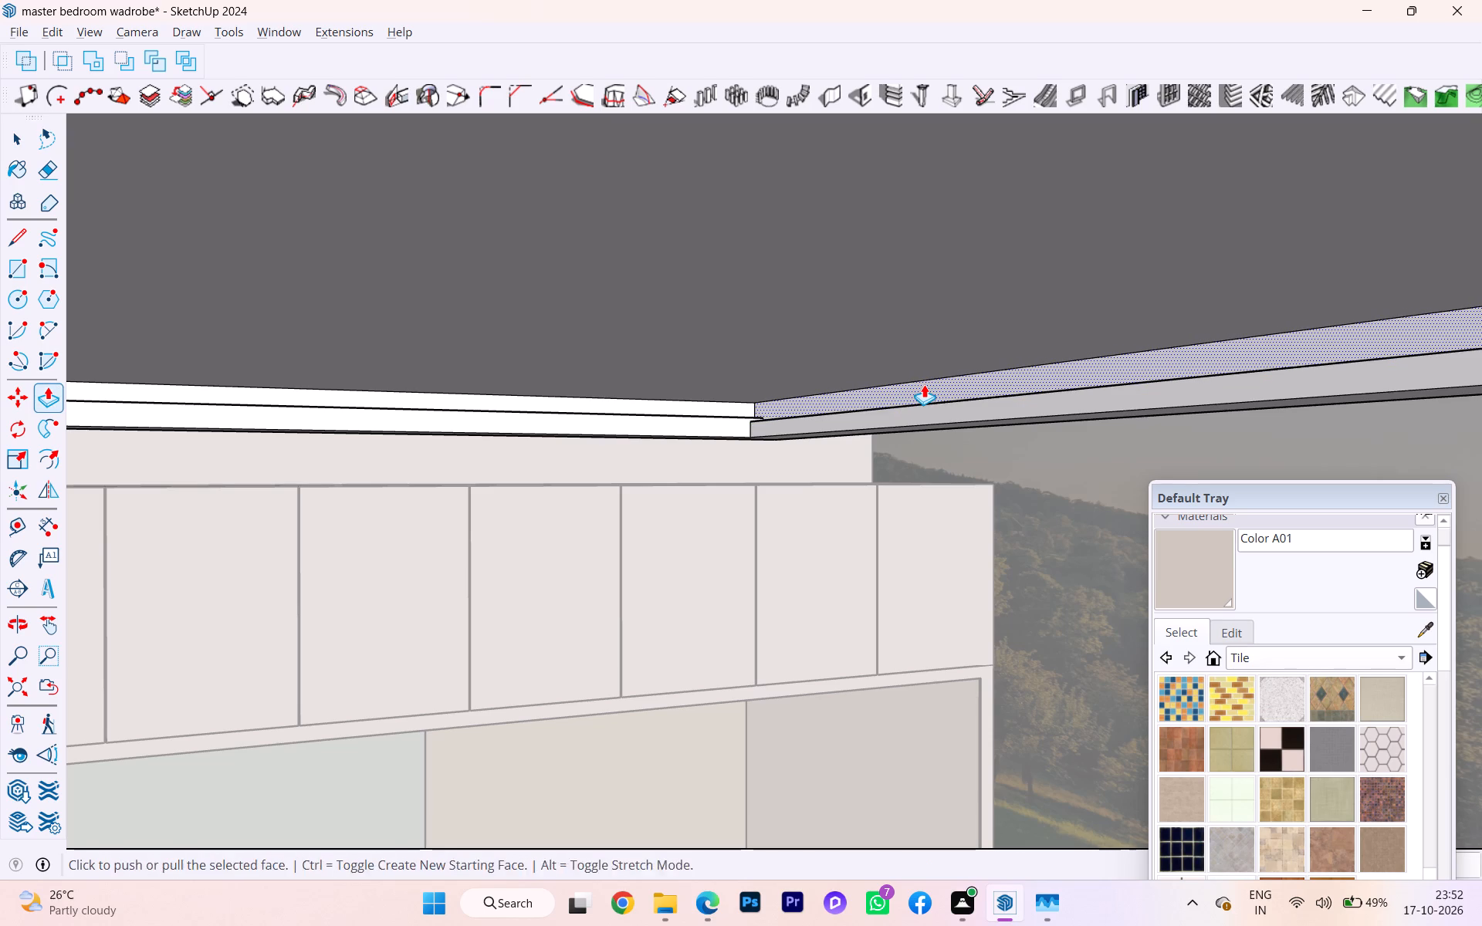
key("space")
left_click(645, 502)
Examine the false ceiling frame and its cove grooves from below, from several angles beside the wardrobe and reference photo.
scroll(655, 438, "down", 7)
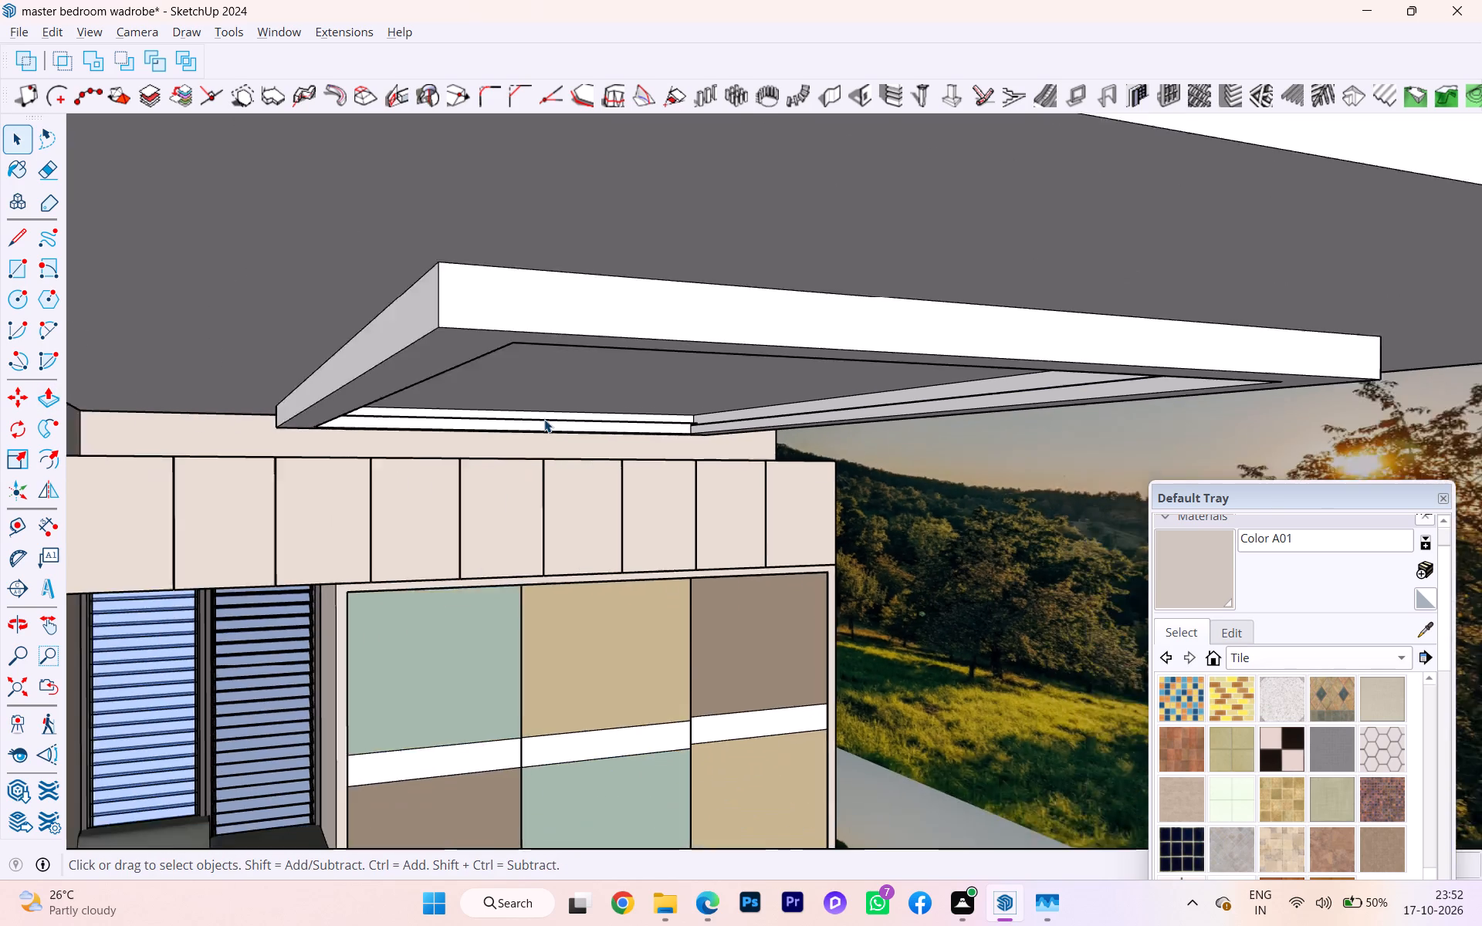
scroll(544, 419, "down", 1)
middle_click_drag(494, 405, 291, 277)
scroll(316, 296, "down", 3)
middle_click_drag(358, 361, 378, 397)
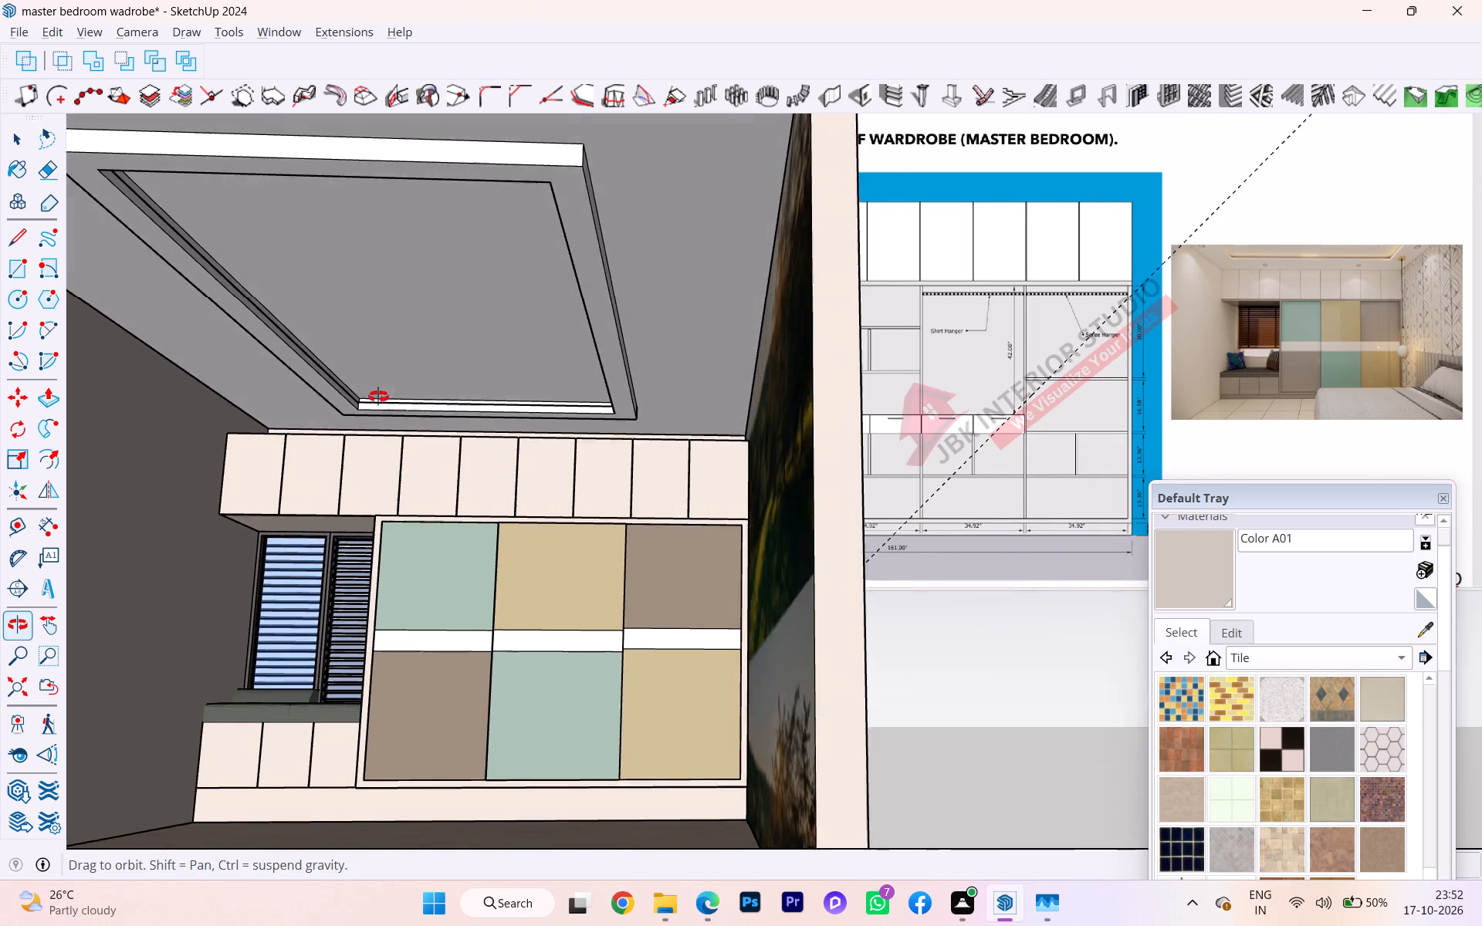
middle_click_drag(378, 397, 381, 404)
scroll(378, 295, "up", 1)
scroll(381, 292, "down", 2)
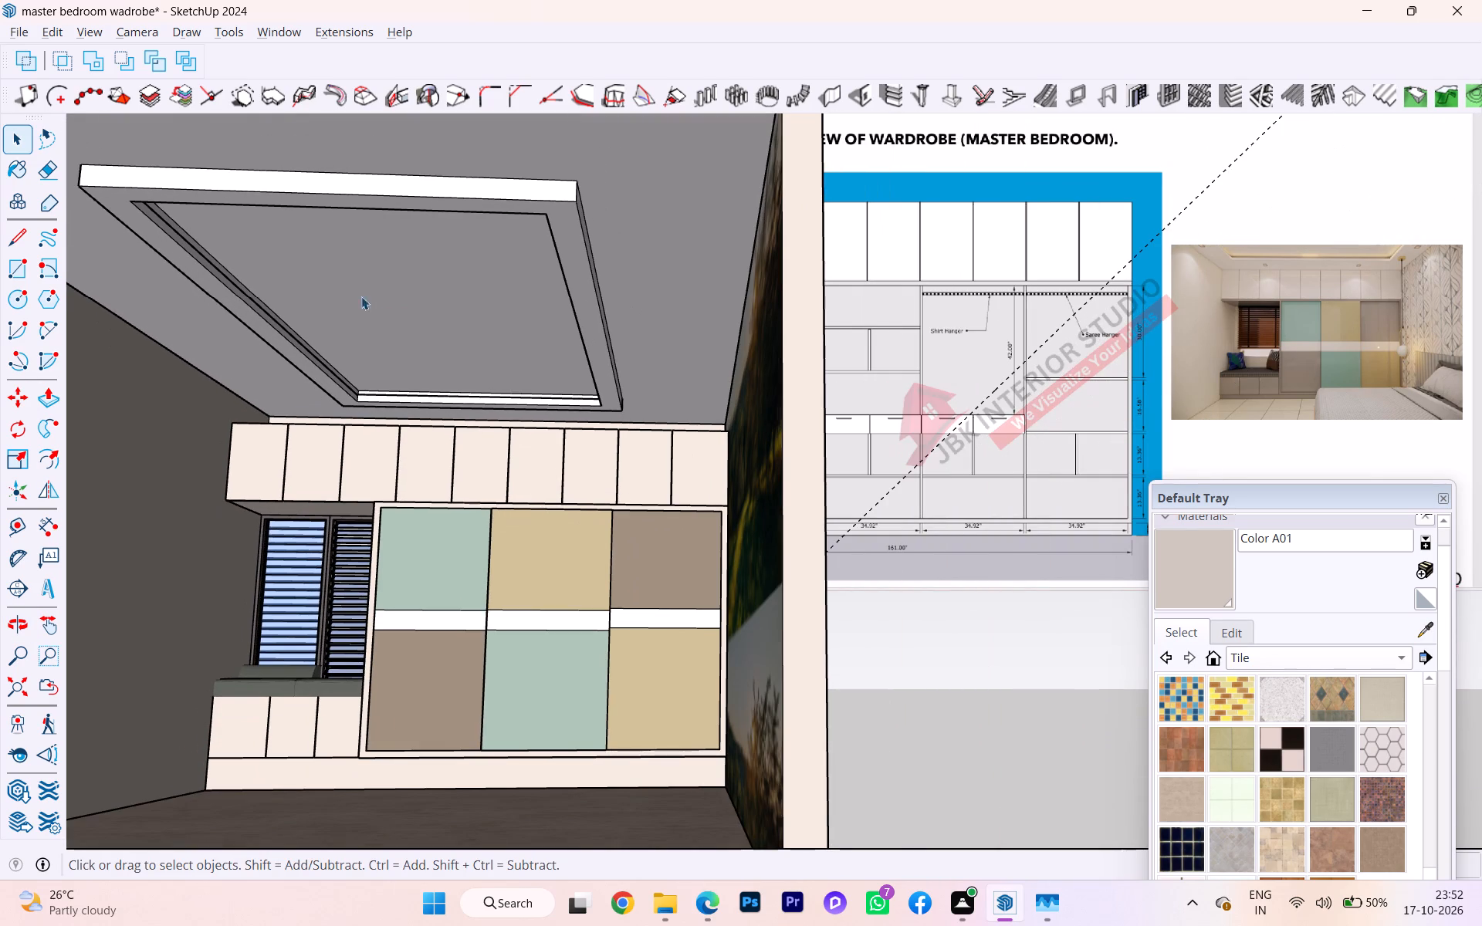
scroll(279, 330, "up", 2)
scroll(304, 335, "down", 3)
middle_click_drag(362, 342, 373, 343)
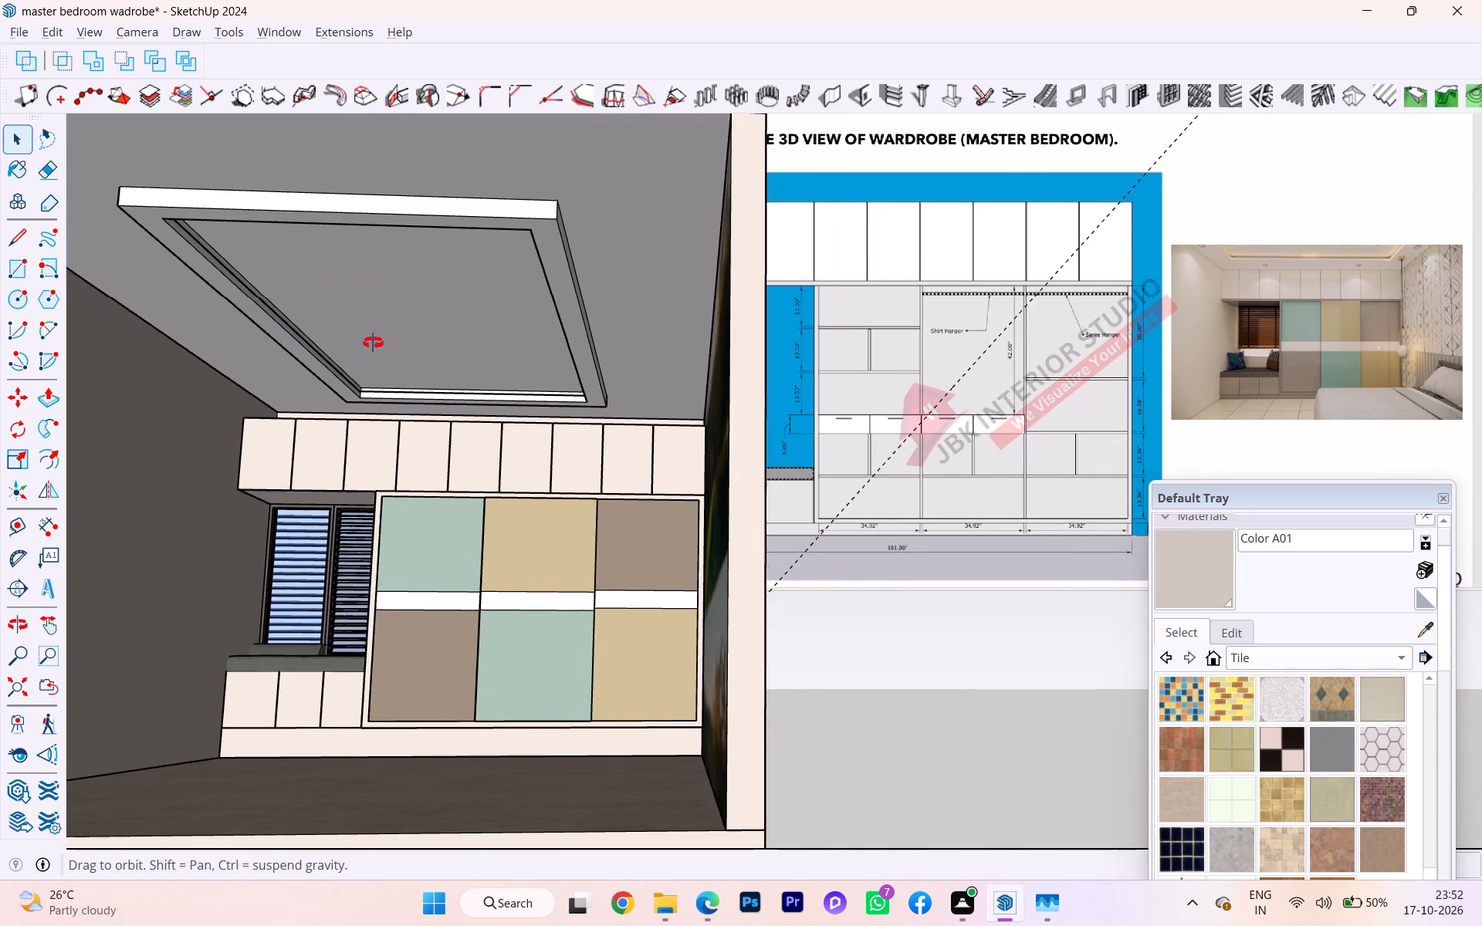
middle_click_drag(373, 343, 397, 349)
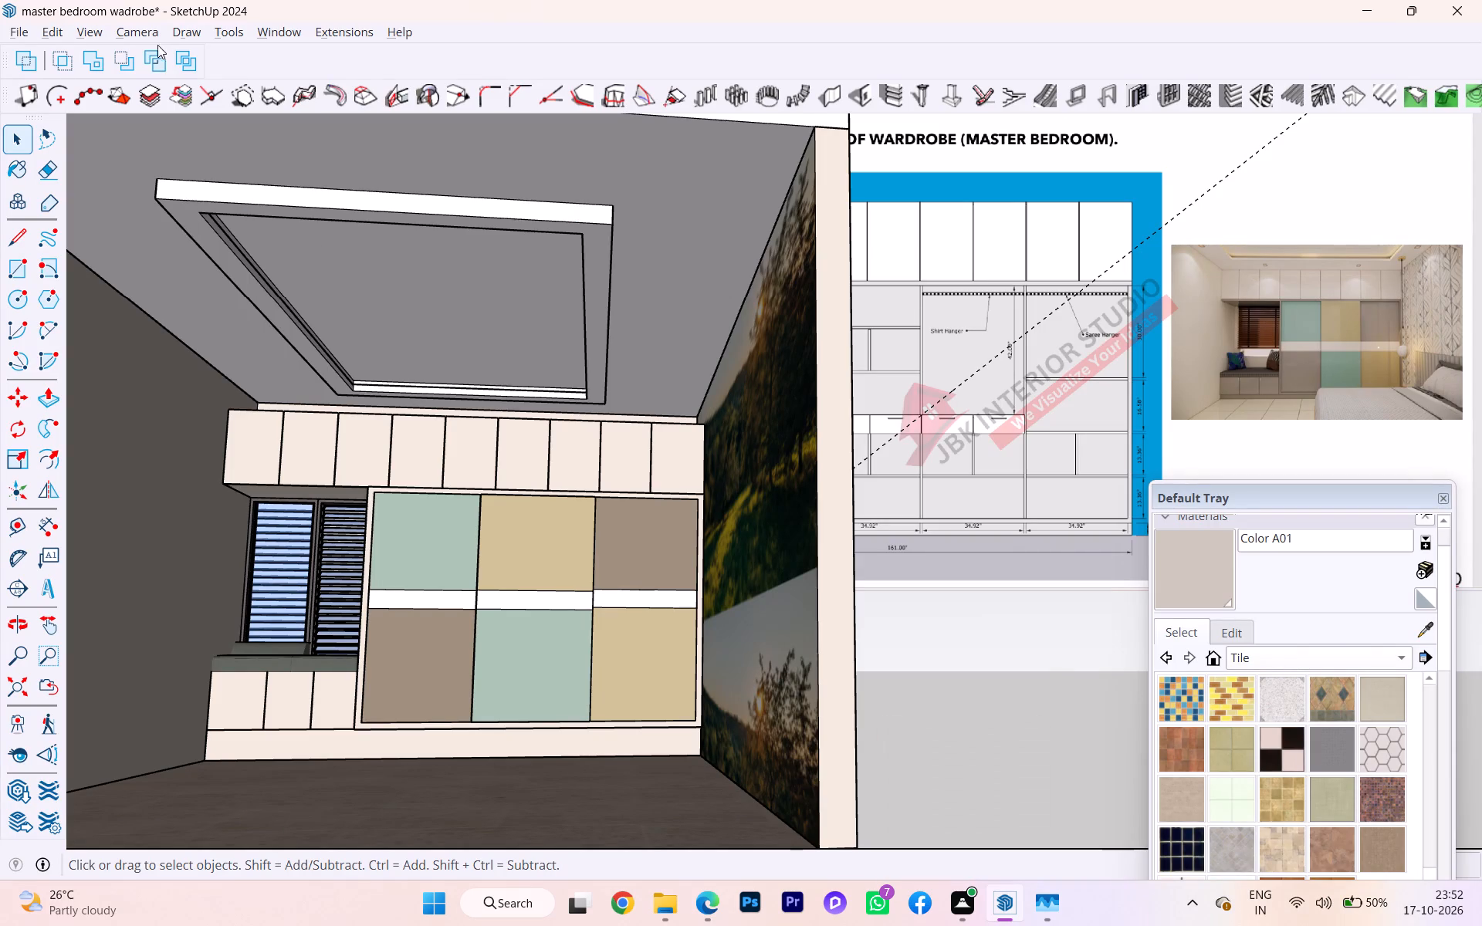
scroll(193, 211, "up", 1)
scroll(193, 211, "down", 1)
scroll(193, 211, "up", 8)
scroll(195, 209, "down", 3)
middle_click_drag(206, 195, 254, 147)
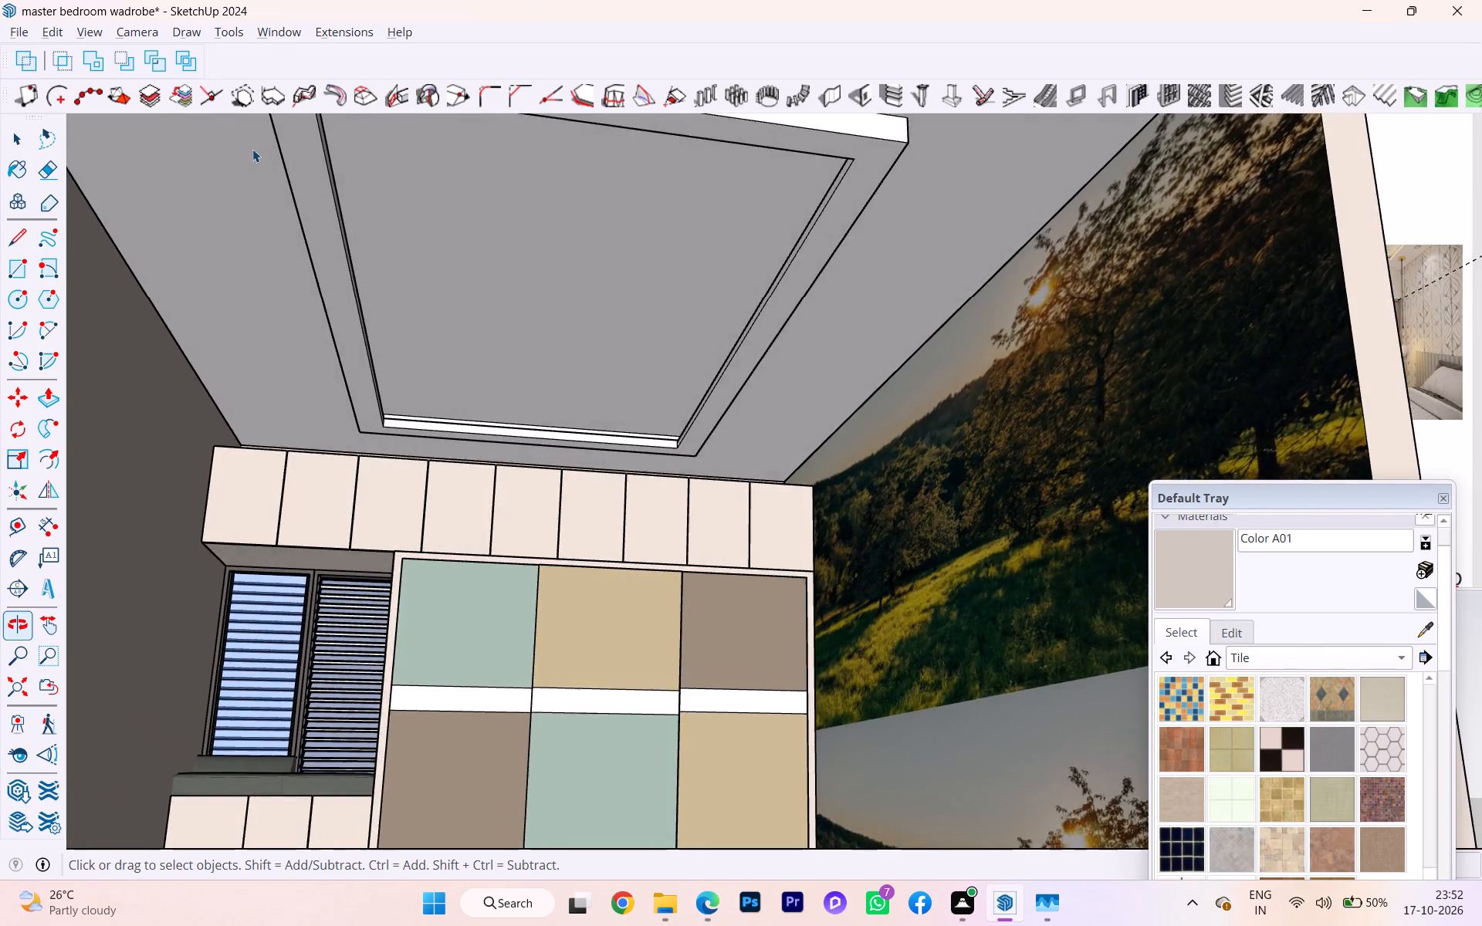
scroll(252, 148, "up", 1)
scroll(266, 223, "down", 1)
scroll(266, 224, "up", 1)
scroll(266, 235, "down", 1)
scroll(262, 288, "up", 2)
scroll(262, 289, "down", 7)
scroll(324, 187, "up", 3)
scroll(324, 186, "down", 1)
scroll(323, 182, "up", 2)
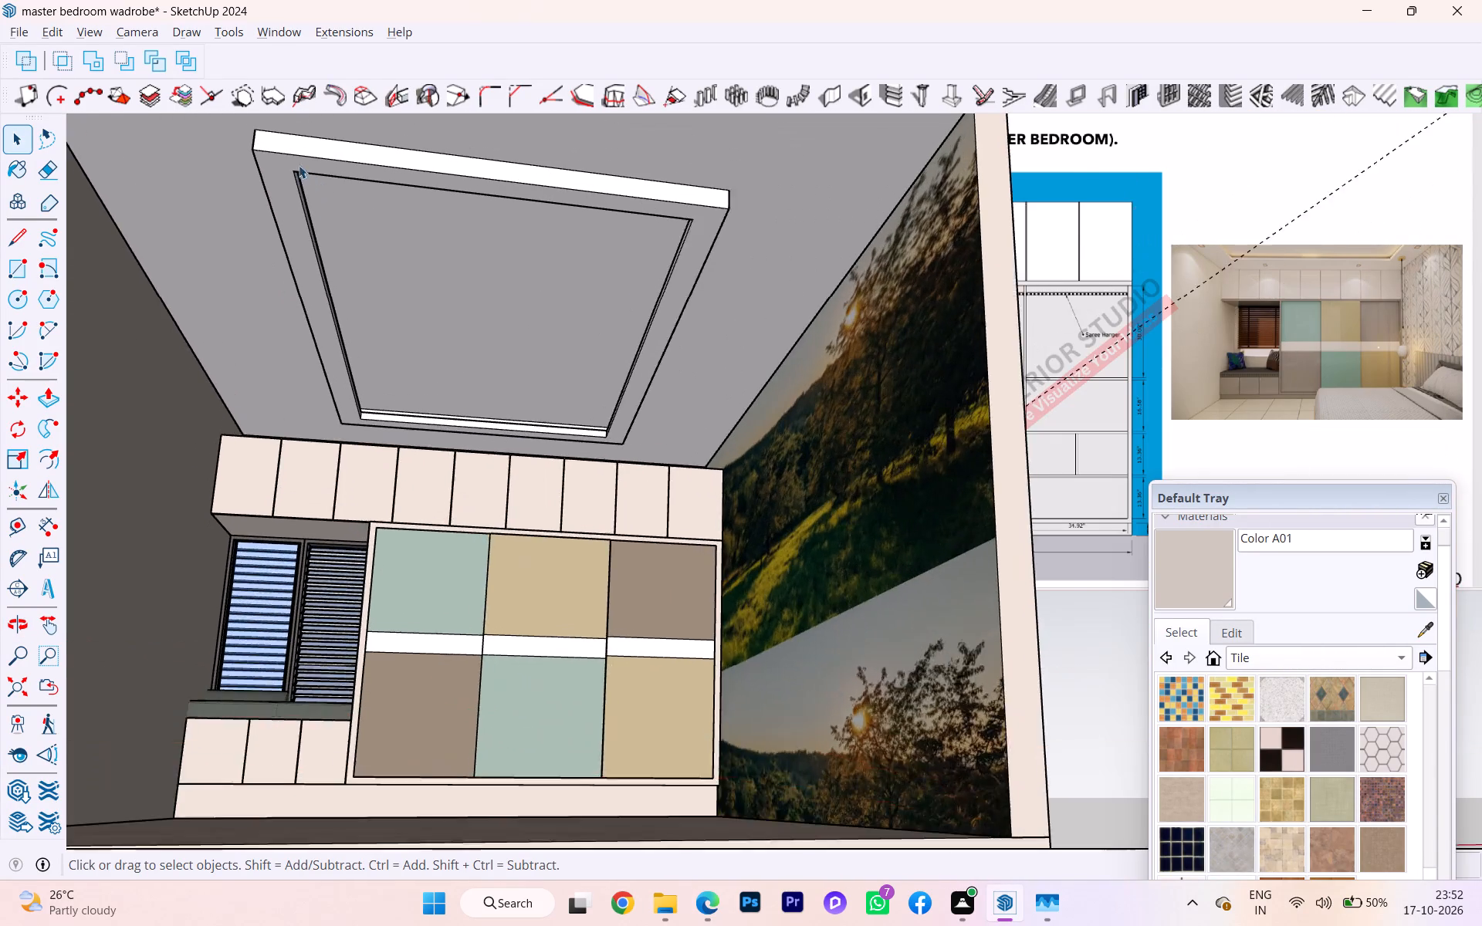
Draw a small circle for a ceiling light on the frame's underside, near its left corner farthest from the wardrobe.
scroll(299, 165, "up", 4)
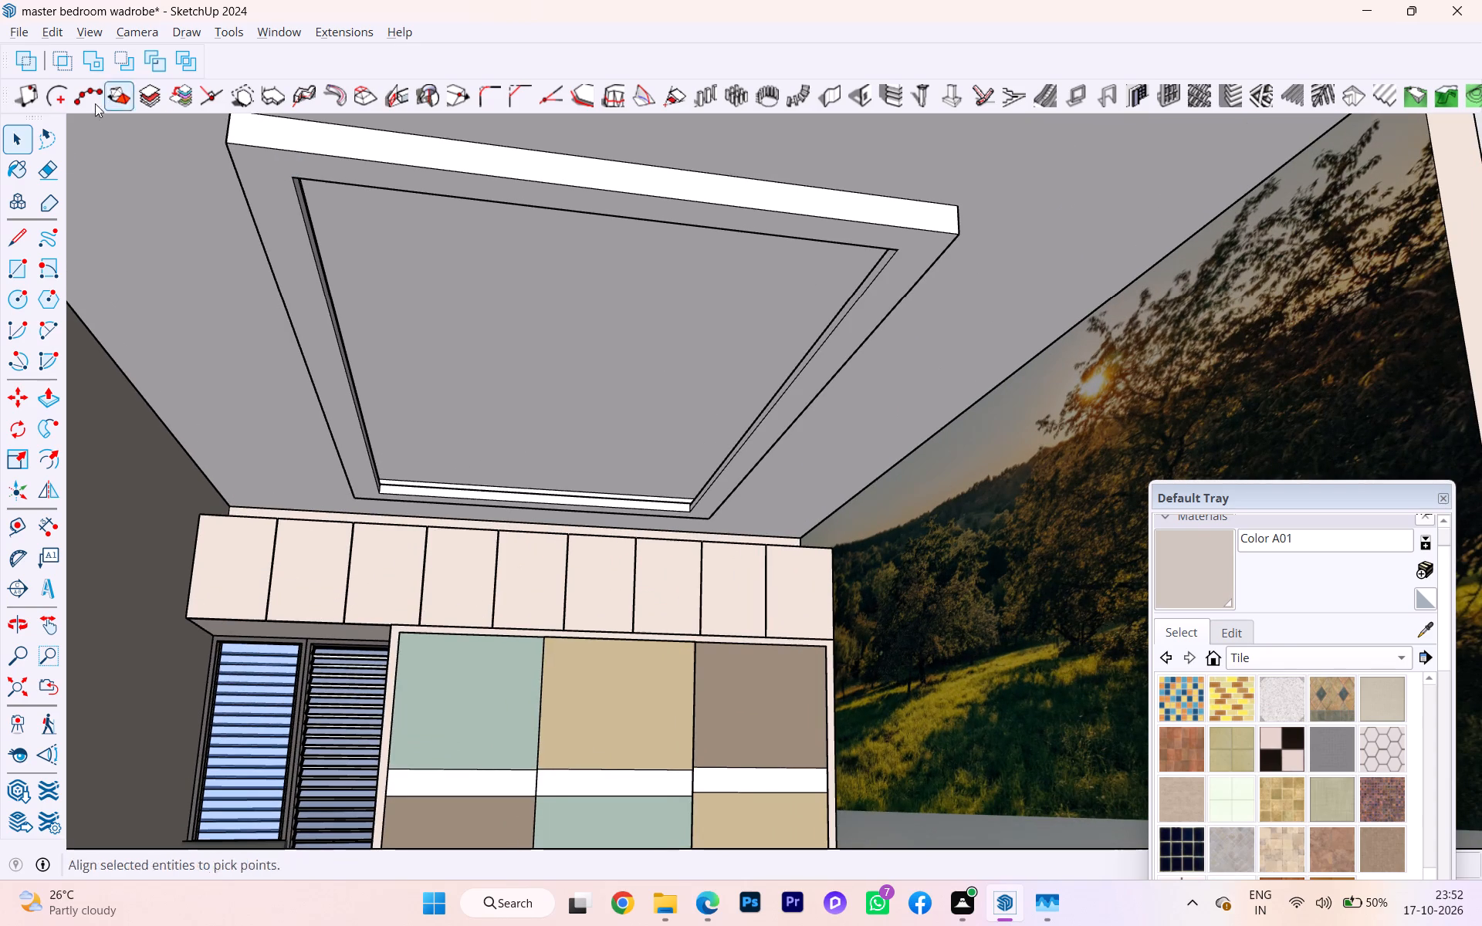
left_click(14, 291)
scroll(276, 155, "up", 5)
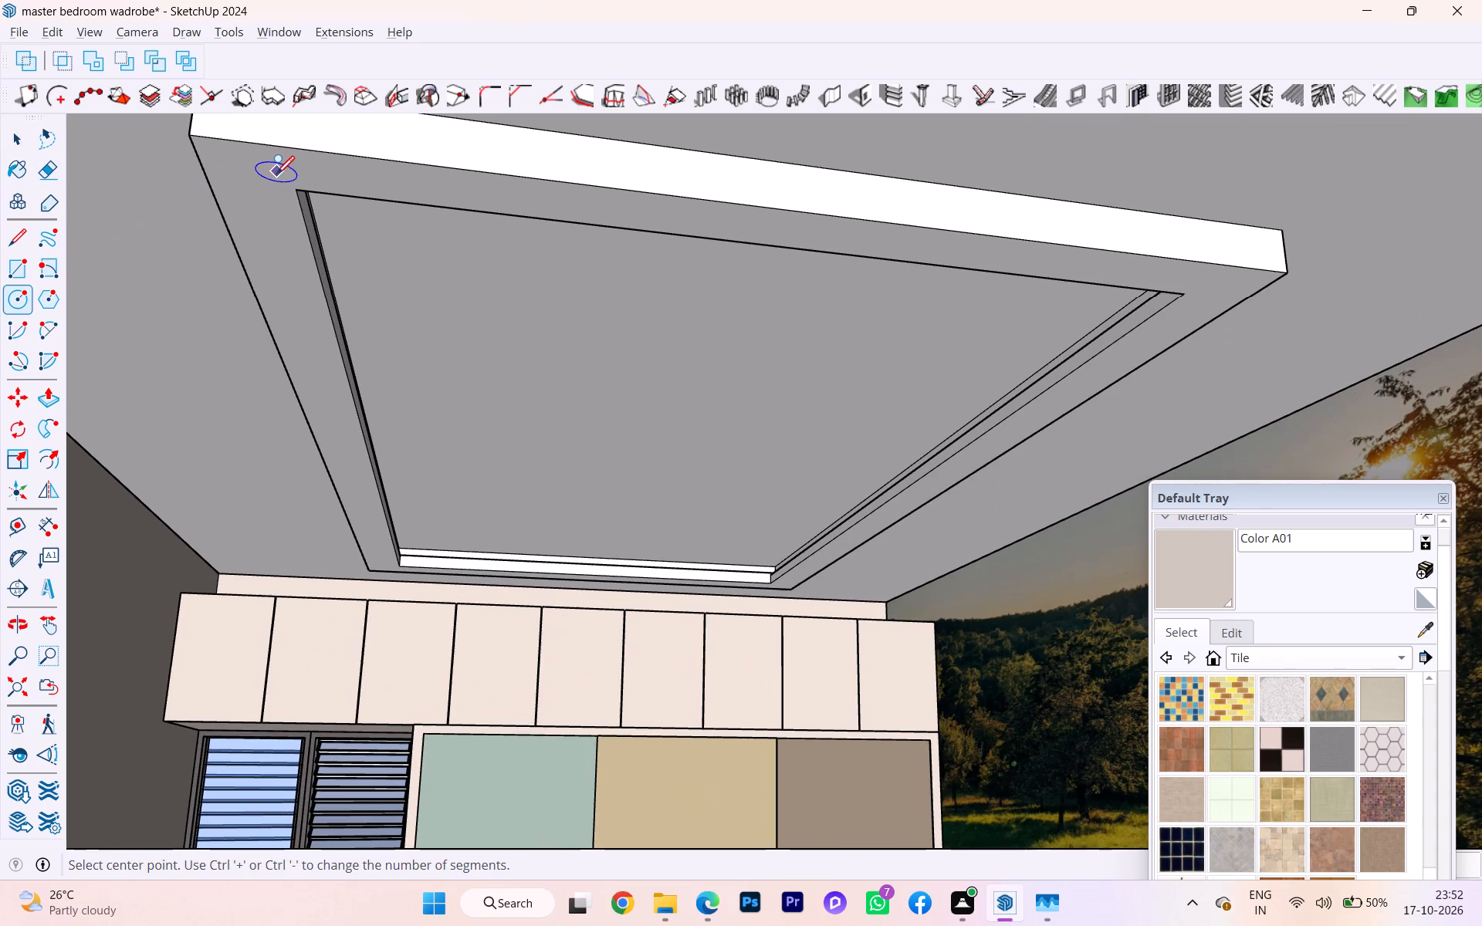
left_click(245, 177)
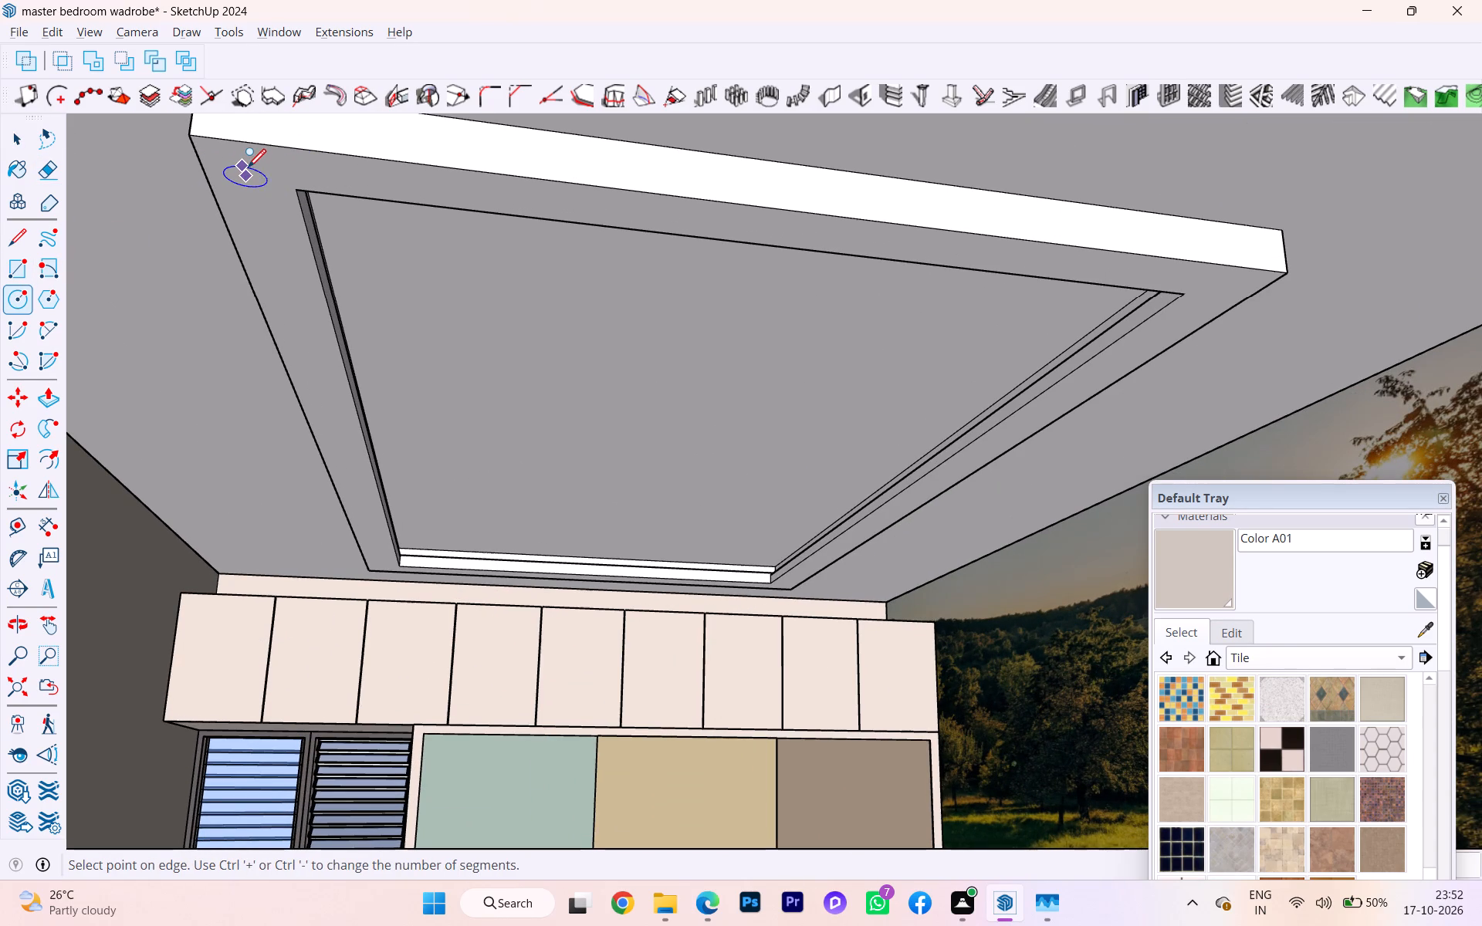
left_click(248, 166)
key("space")
scroll(237, 191, "up", 3)
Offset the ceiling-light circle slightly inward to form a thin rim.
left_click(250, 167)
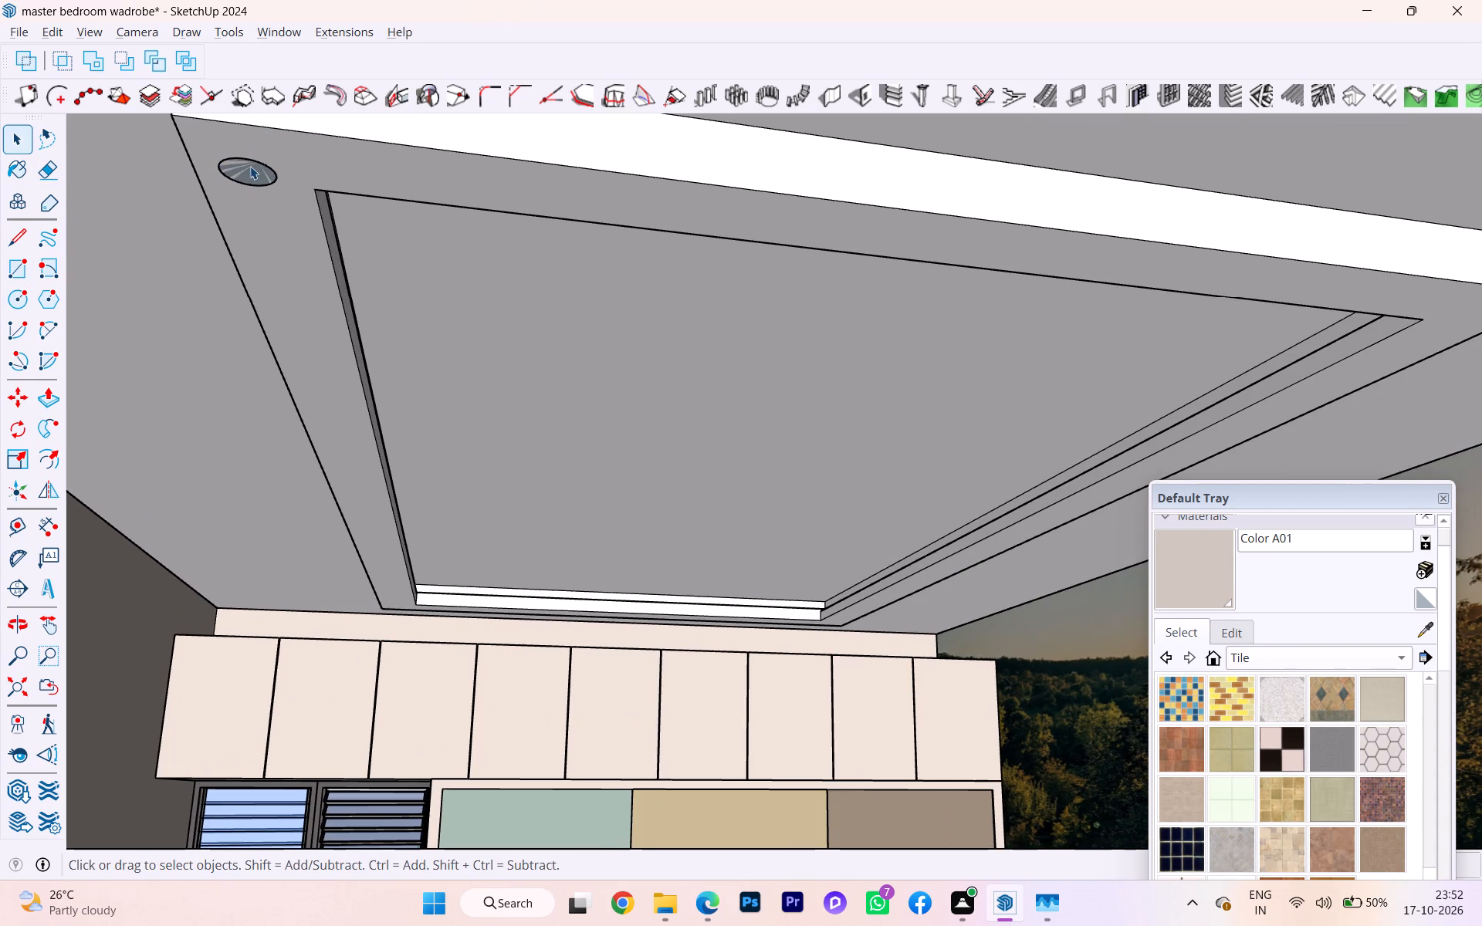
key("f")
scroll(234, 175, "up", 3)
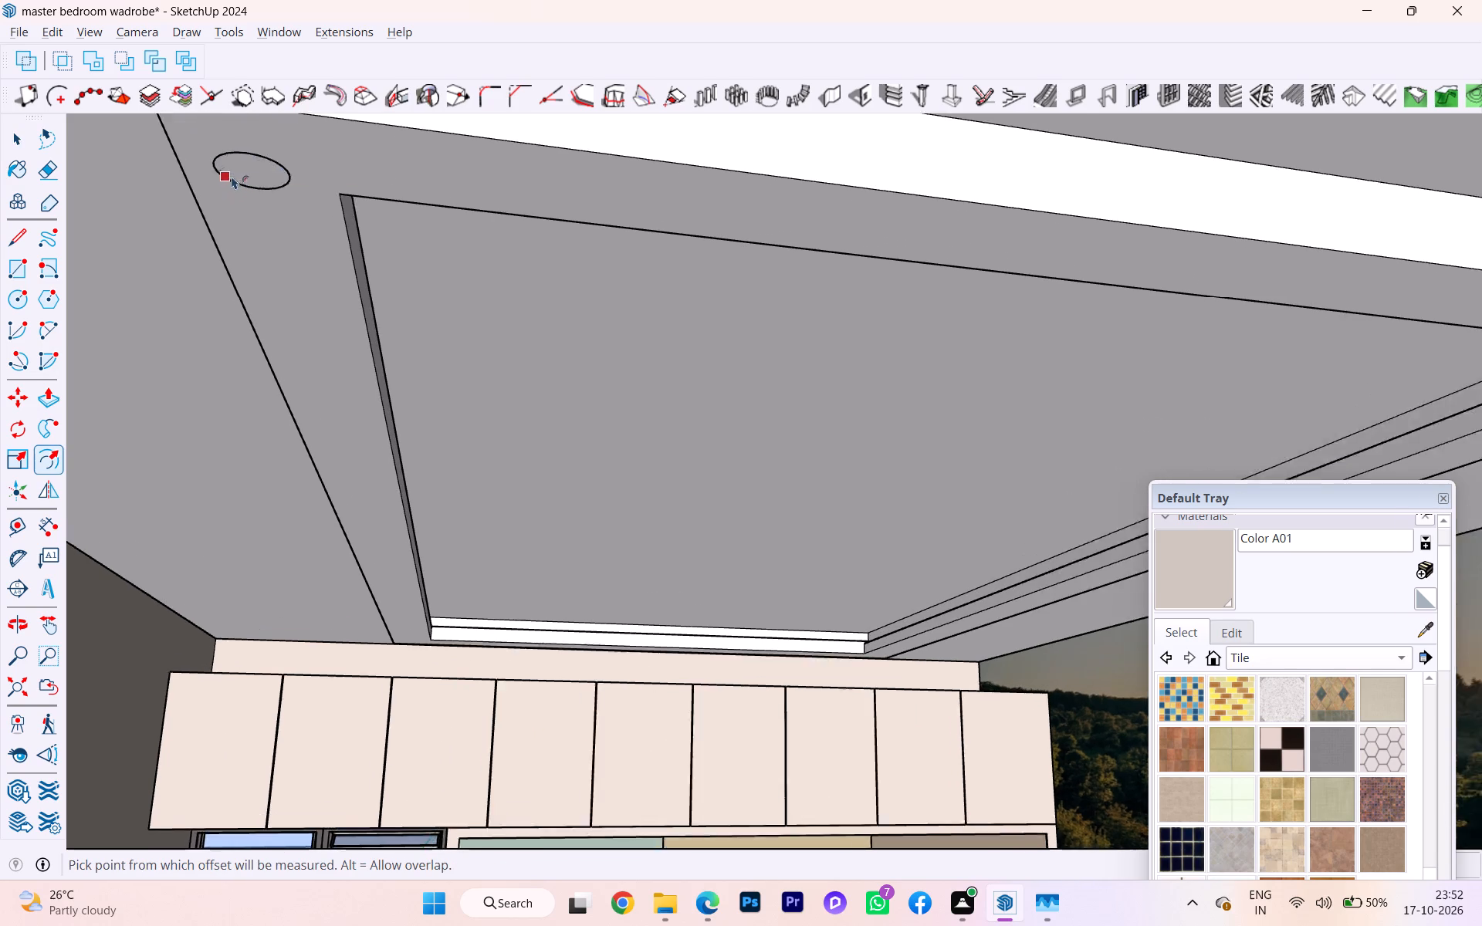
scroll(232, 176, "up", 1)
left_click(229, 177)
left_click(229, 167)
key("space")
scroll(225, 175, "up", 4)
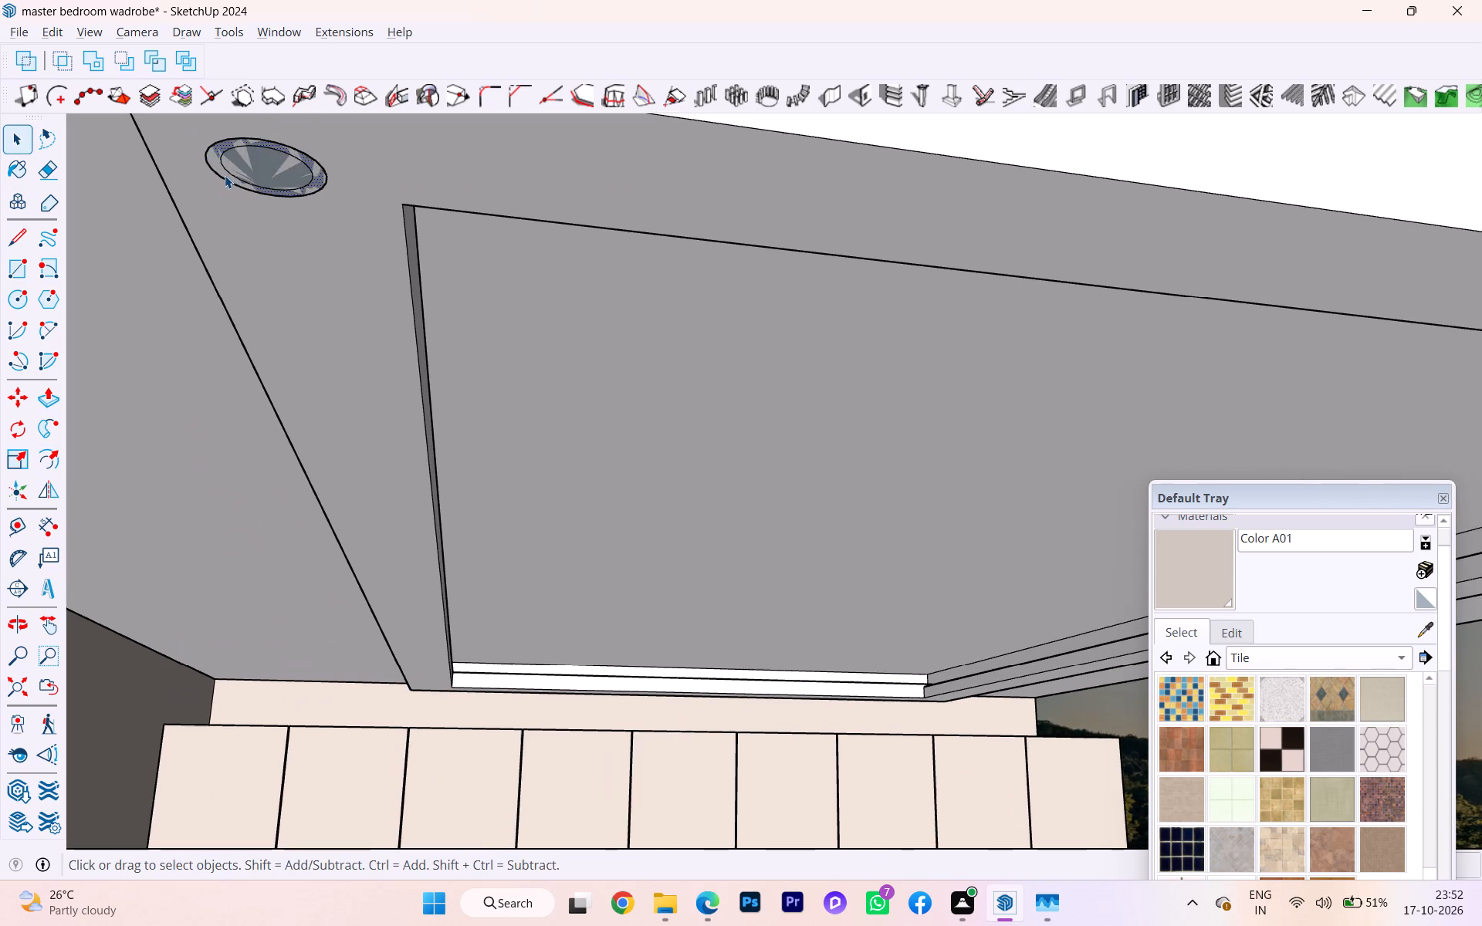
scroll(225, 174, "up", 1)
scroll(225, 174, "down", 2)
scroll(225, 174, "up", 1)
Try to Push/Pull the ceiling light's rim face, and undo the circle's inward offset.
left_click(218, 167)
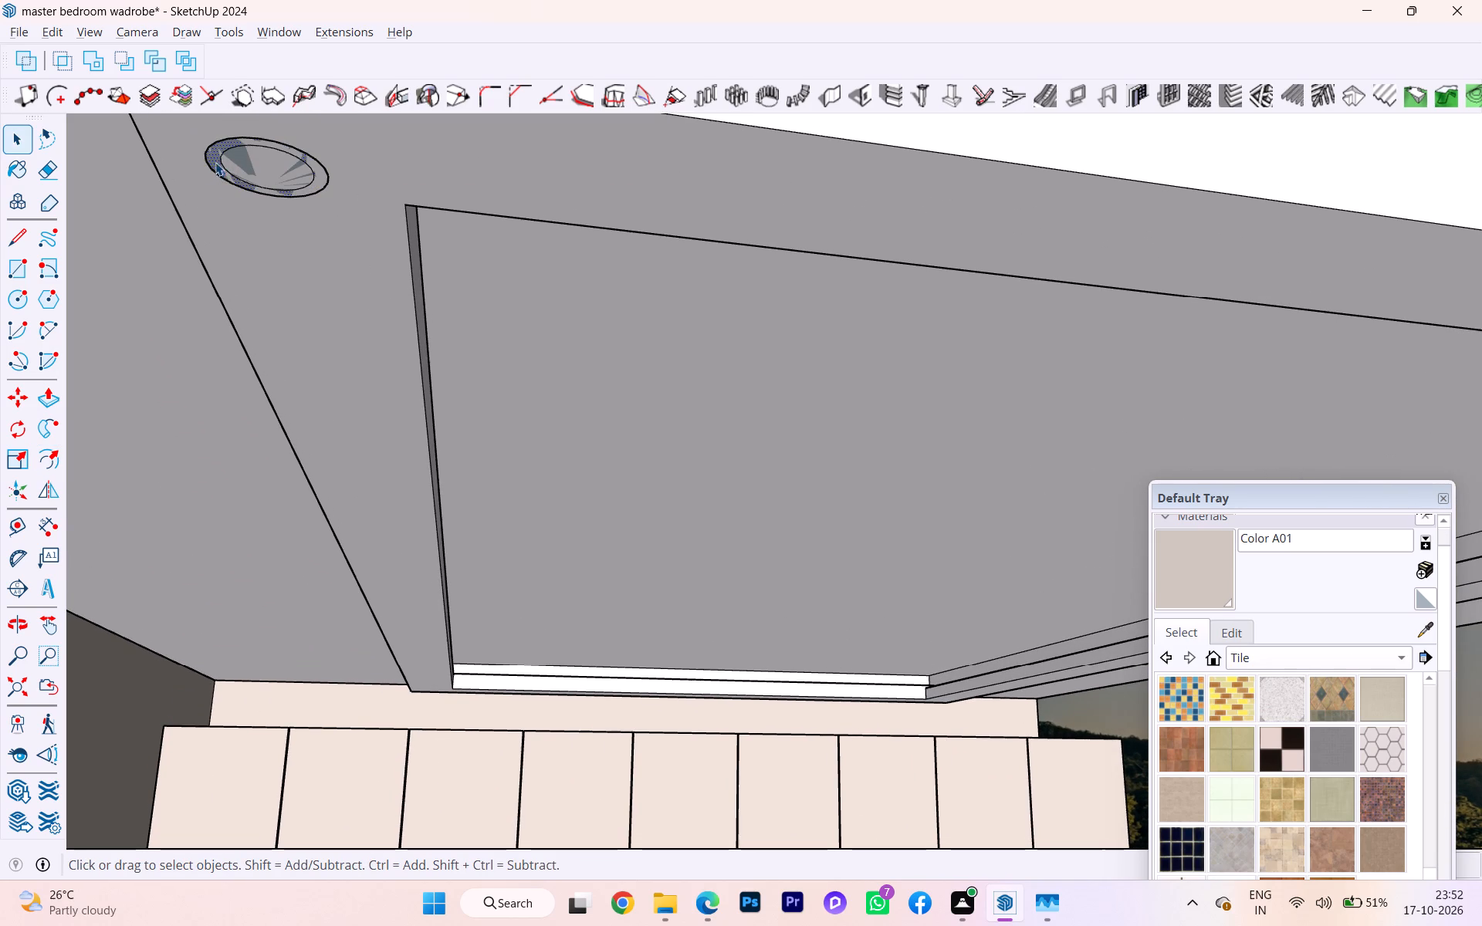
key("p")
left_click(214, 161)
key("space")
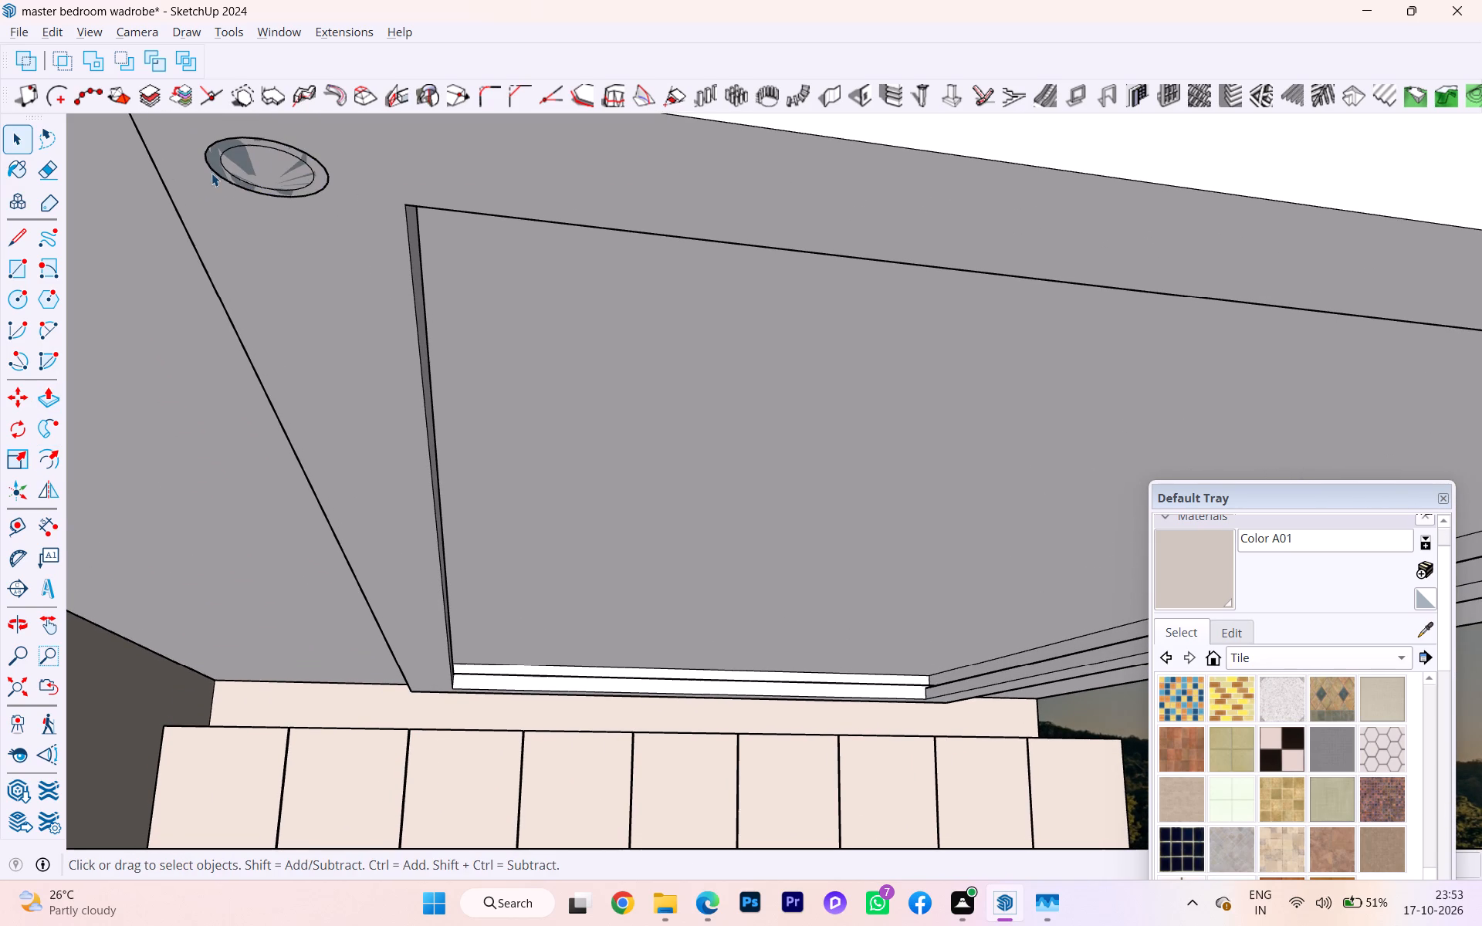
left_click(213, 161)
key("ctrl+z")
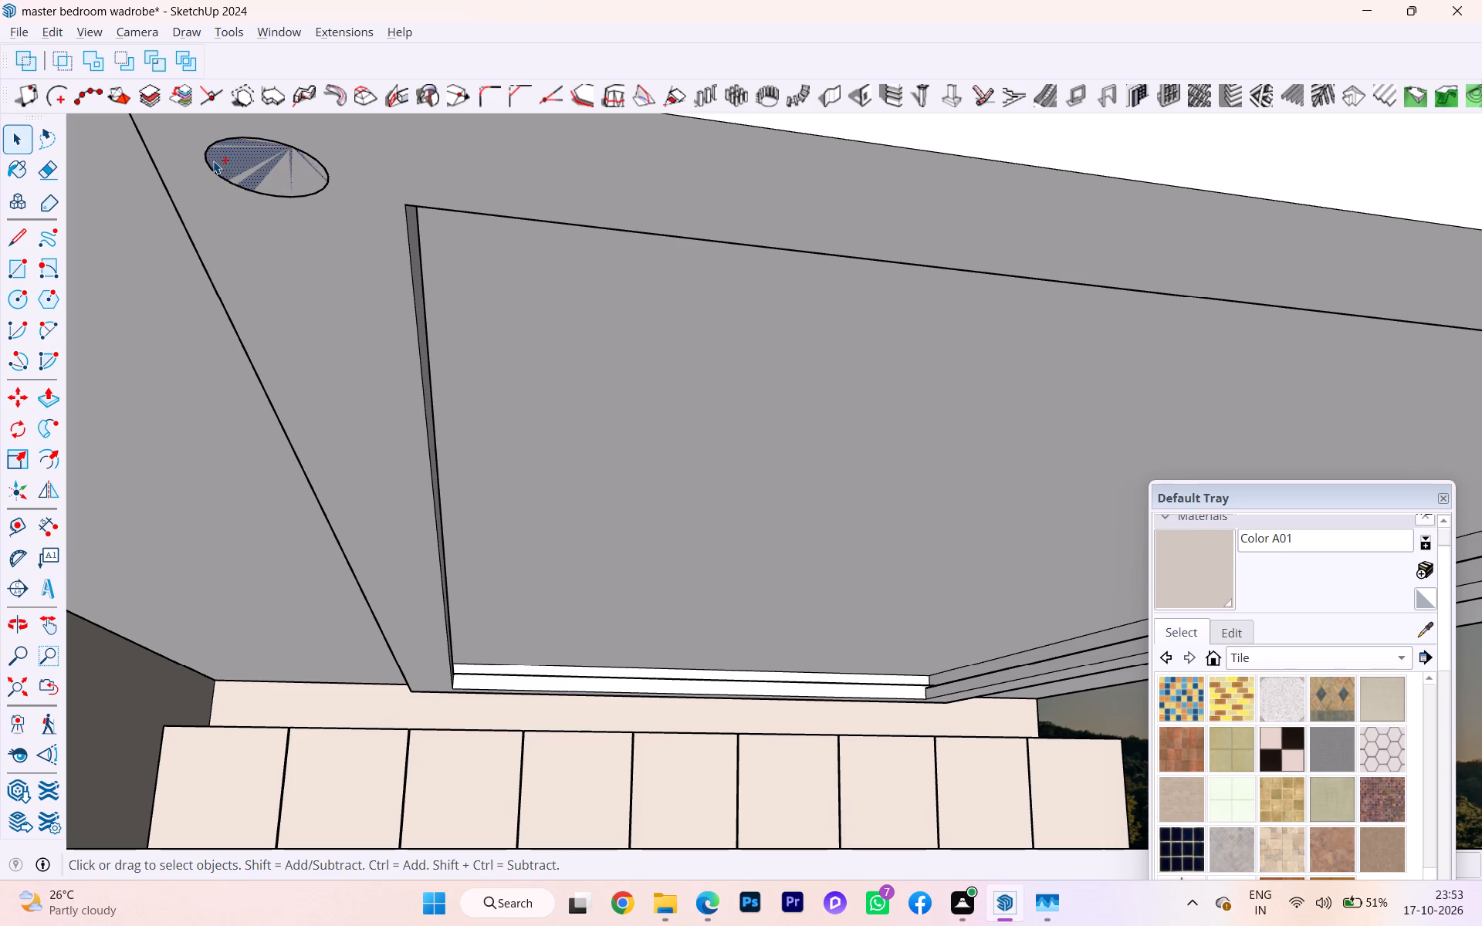
Make a group from the ceiling-light circle's face and edge, and open the group for editing.
double_click(232, 164)
right_click(232, 165)
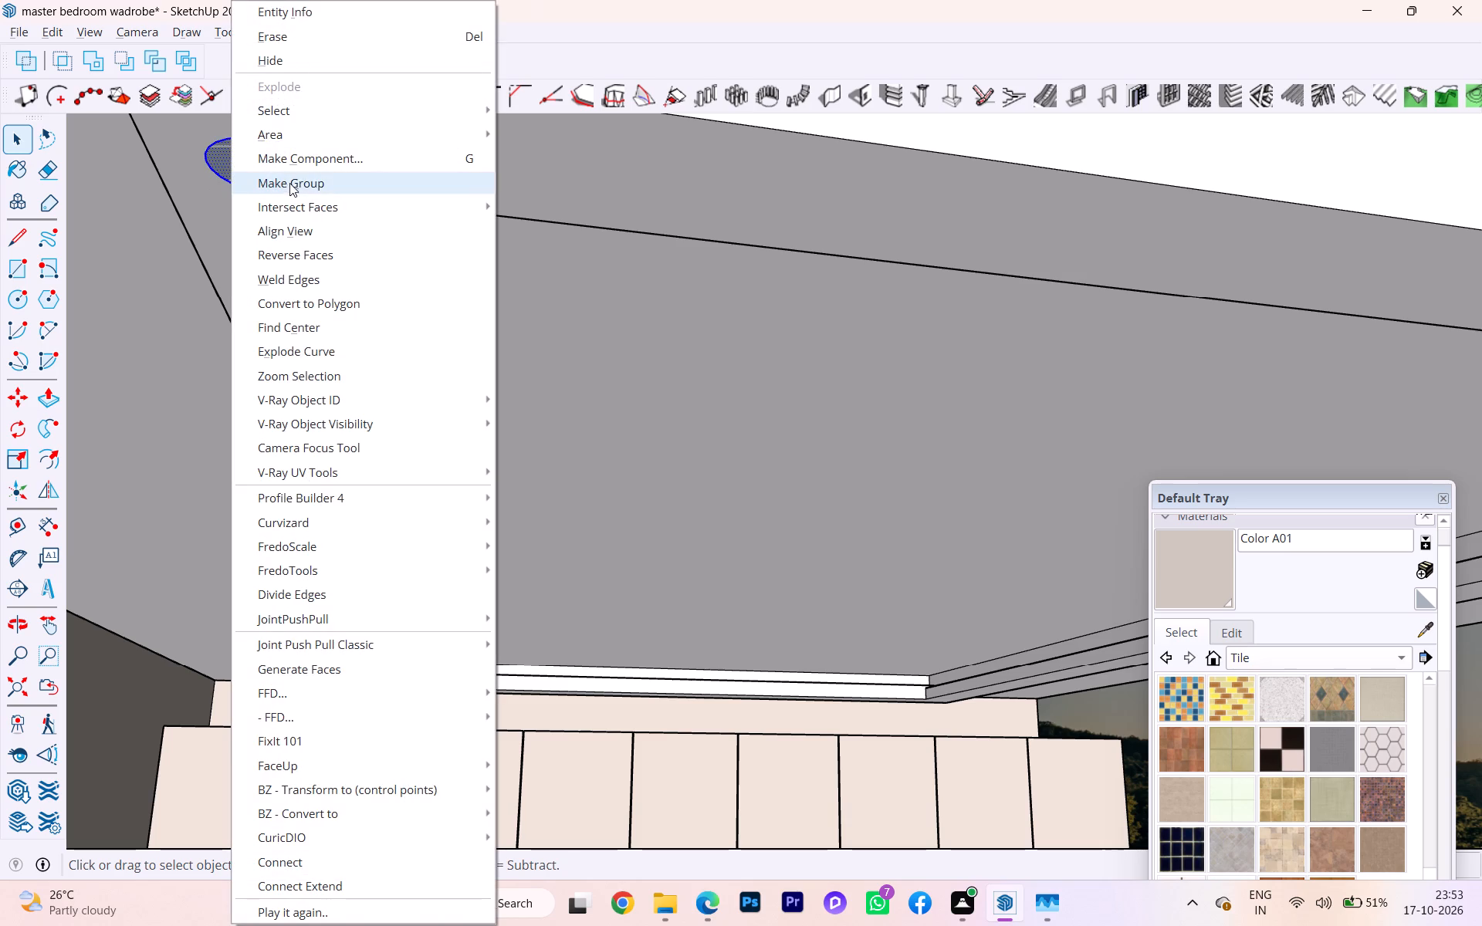
left_click(296, 181)
double_click(288, 174)
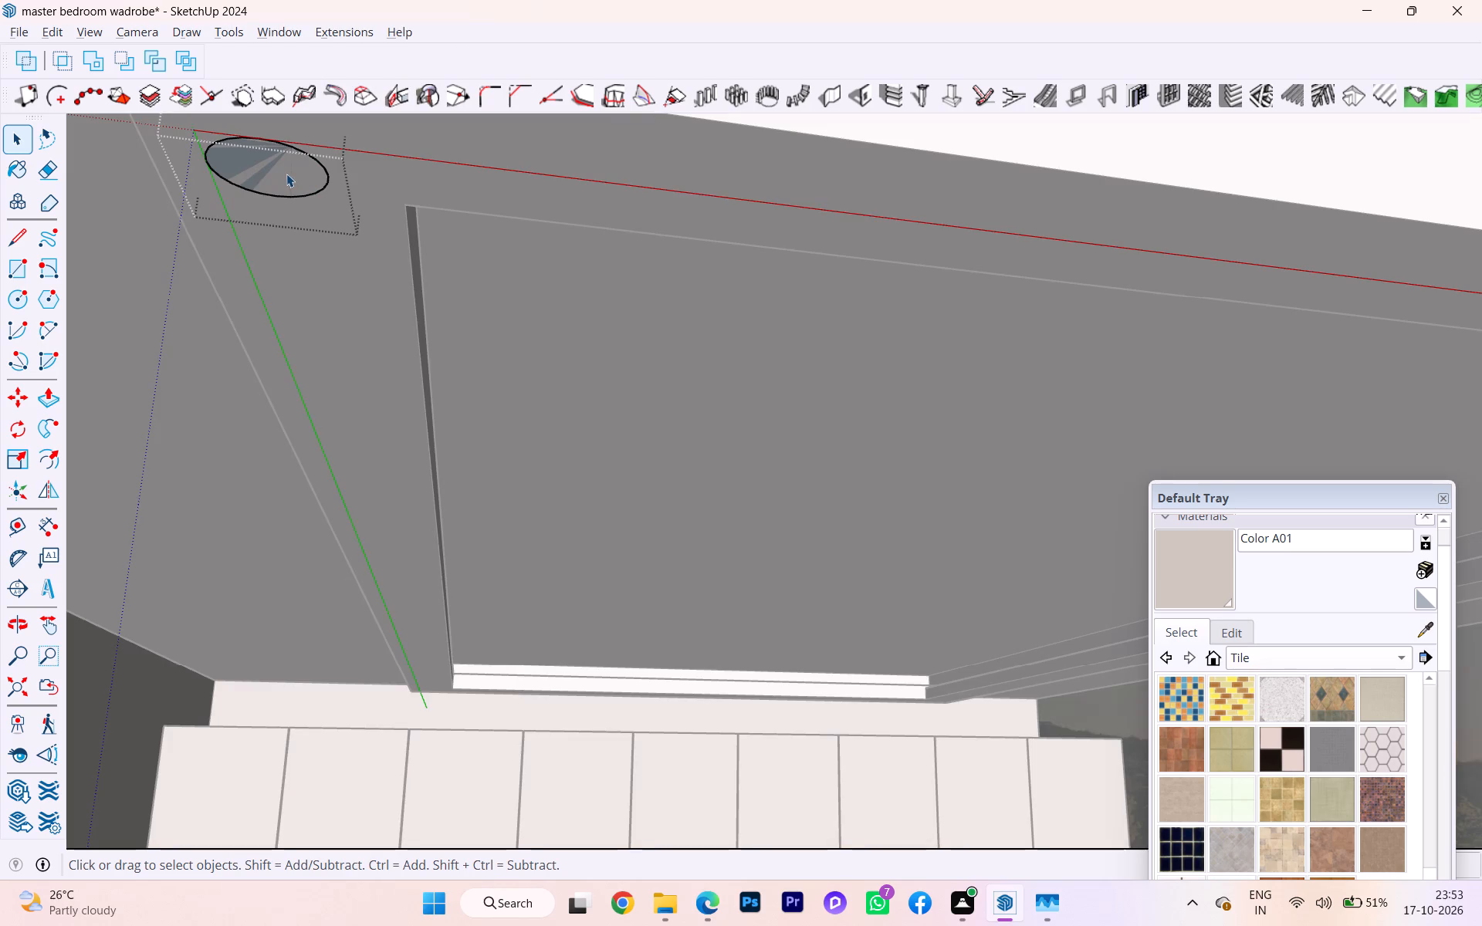
Push/Pull the ceiling-light circle's face slightly downward to form a thin disc.
left_click(286, 174)
key("p")
left_click(286, 174)
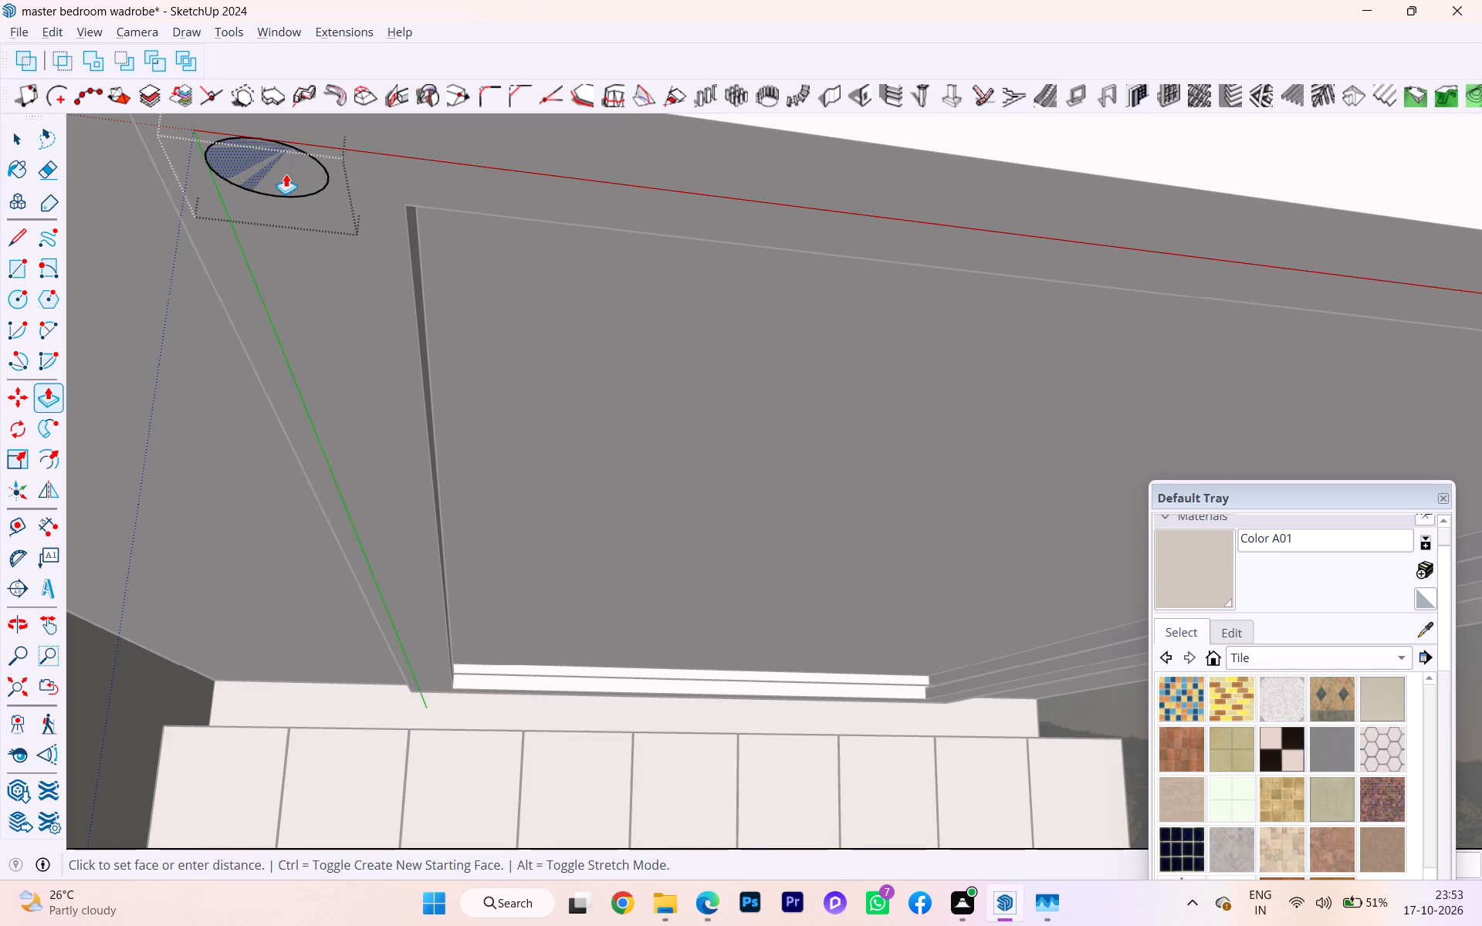
left_click(278, 181)
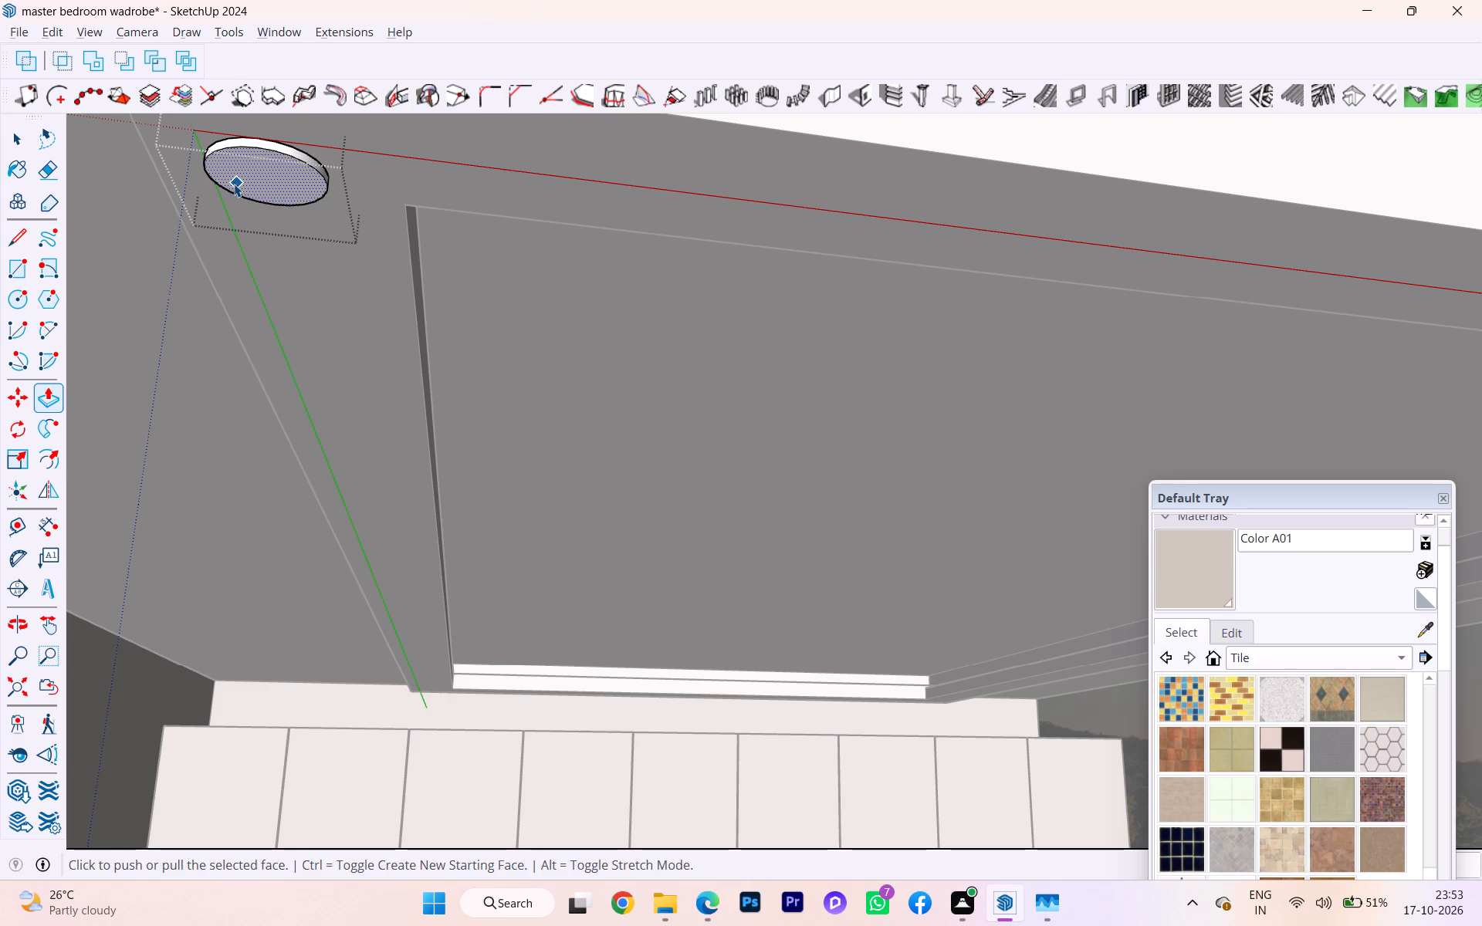
Offset the disc's bottom edge inward to form a ring around a smaller inner circle.
key("space")
key("f")
left_click(219, 186)
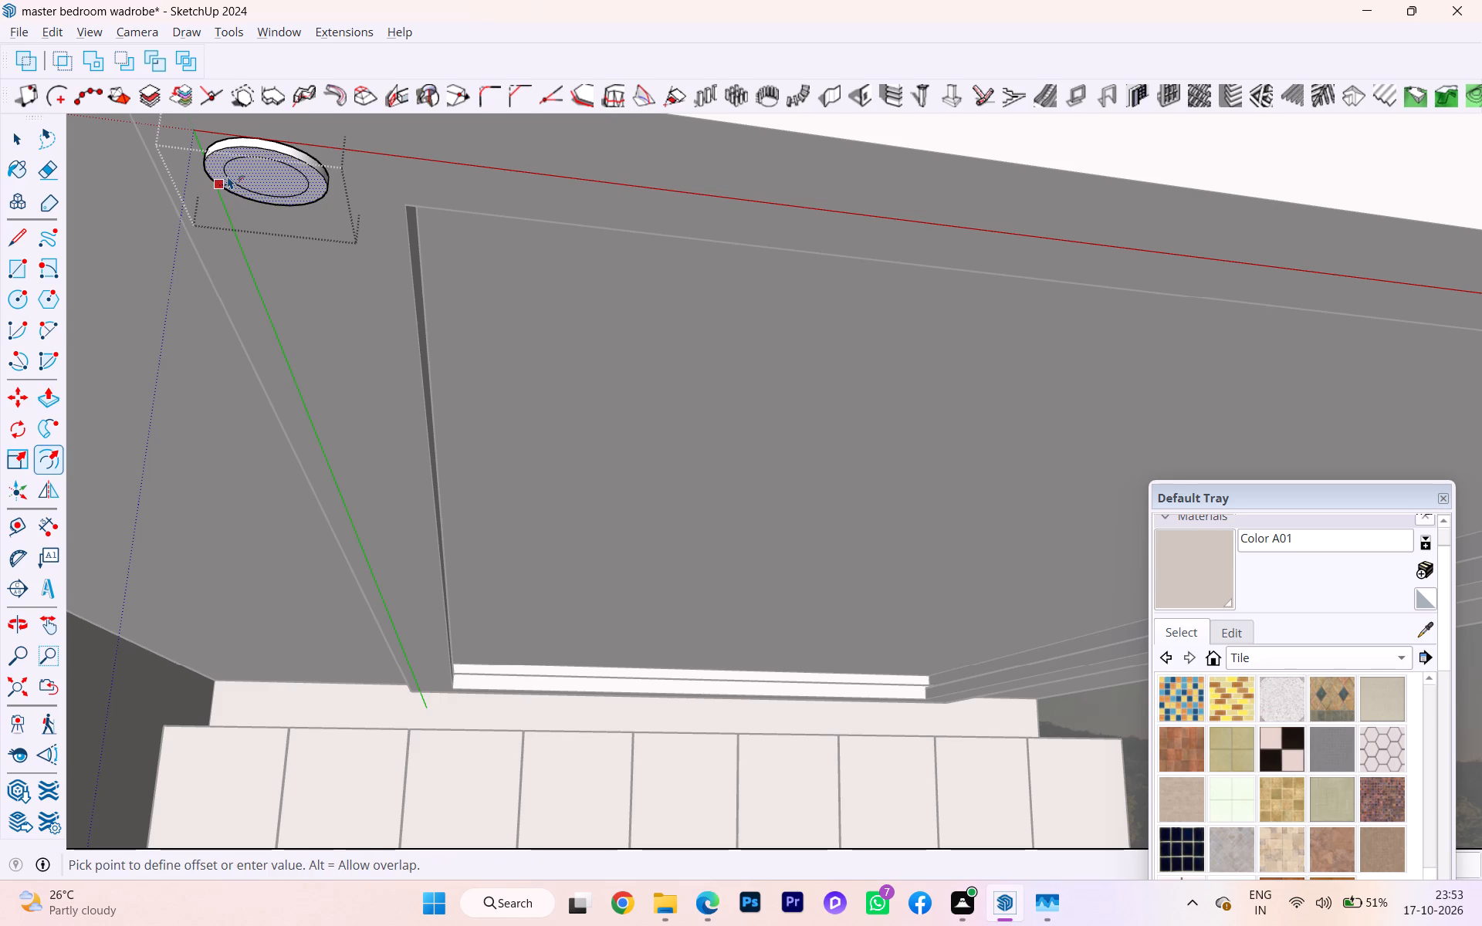
left_click(228, 176)
key("space")
Push/Pull the light's inner circle up into the disc to form a shallow recess, and close the group.
left_click(255, 174)
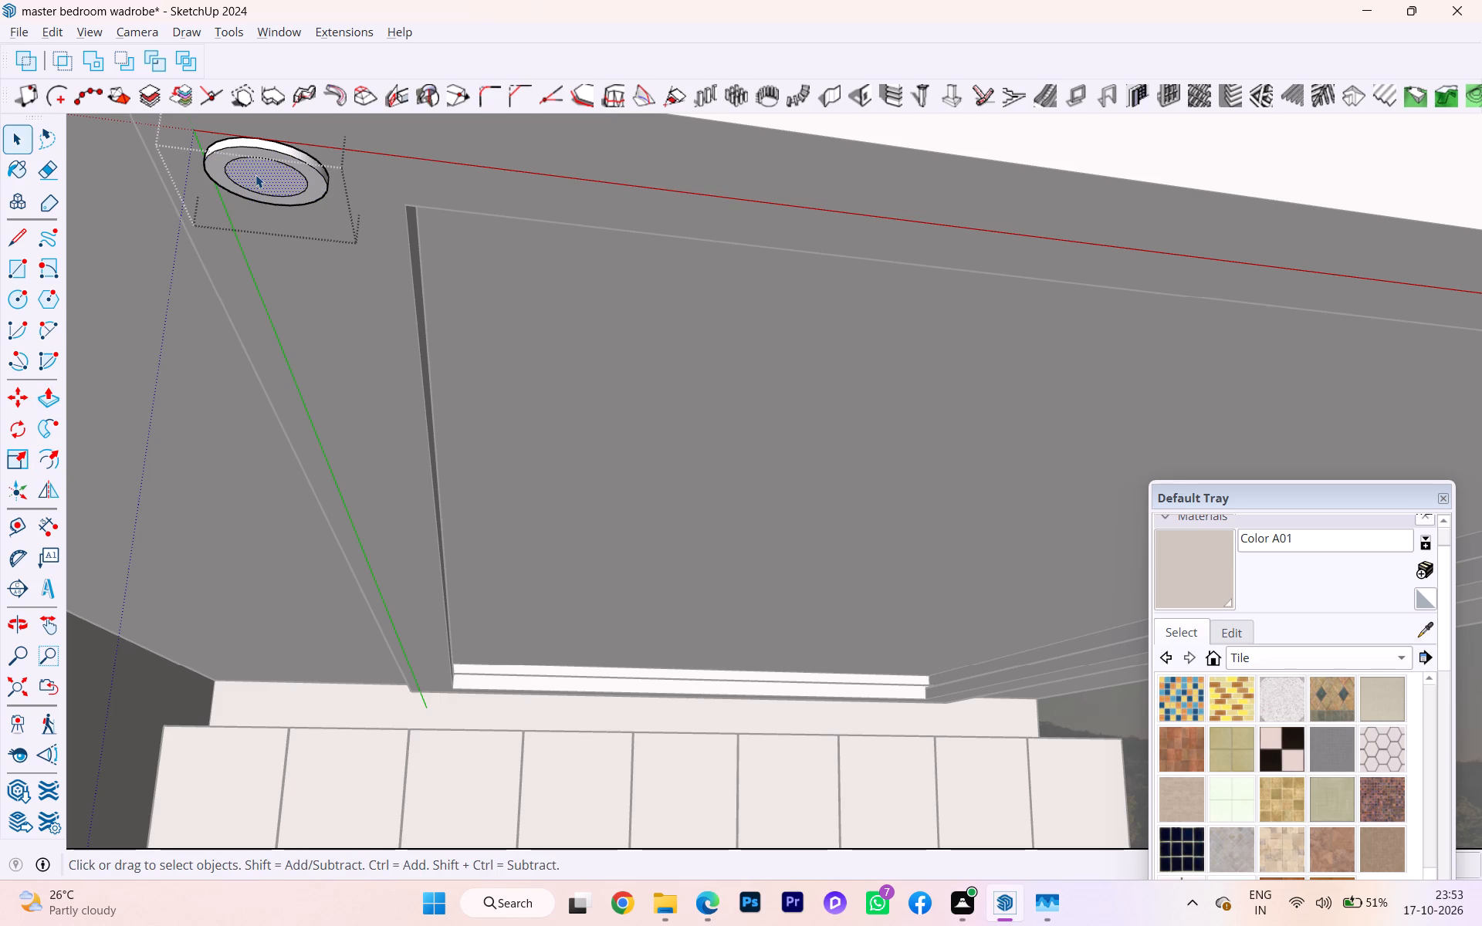
left_click(255, 174)
key("p")
left_click(255, 173)
left_click_drag(259, 174, 259, 169)
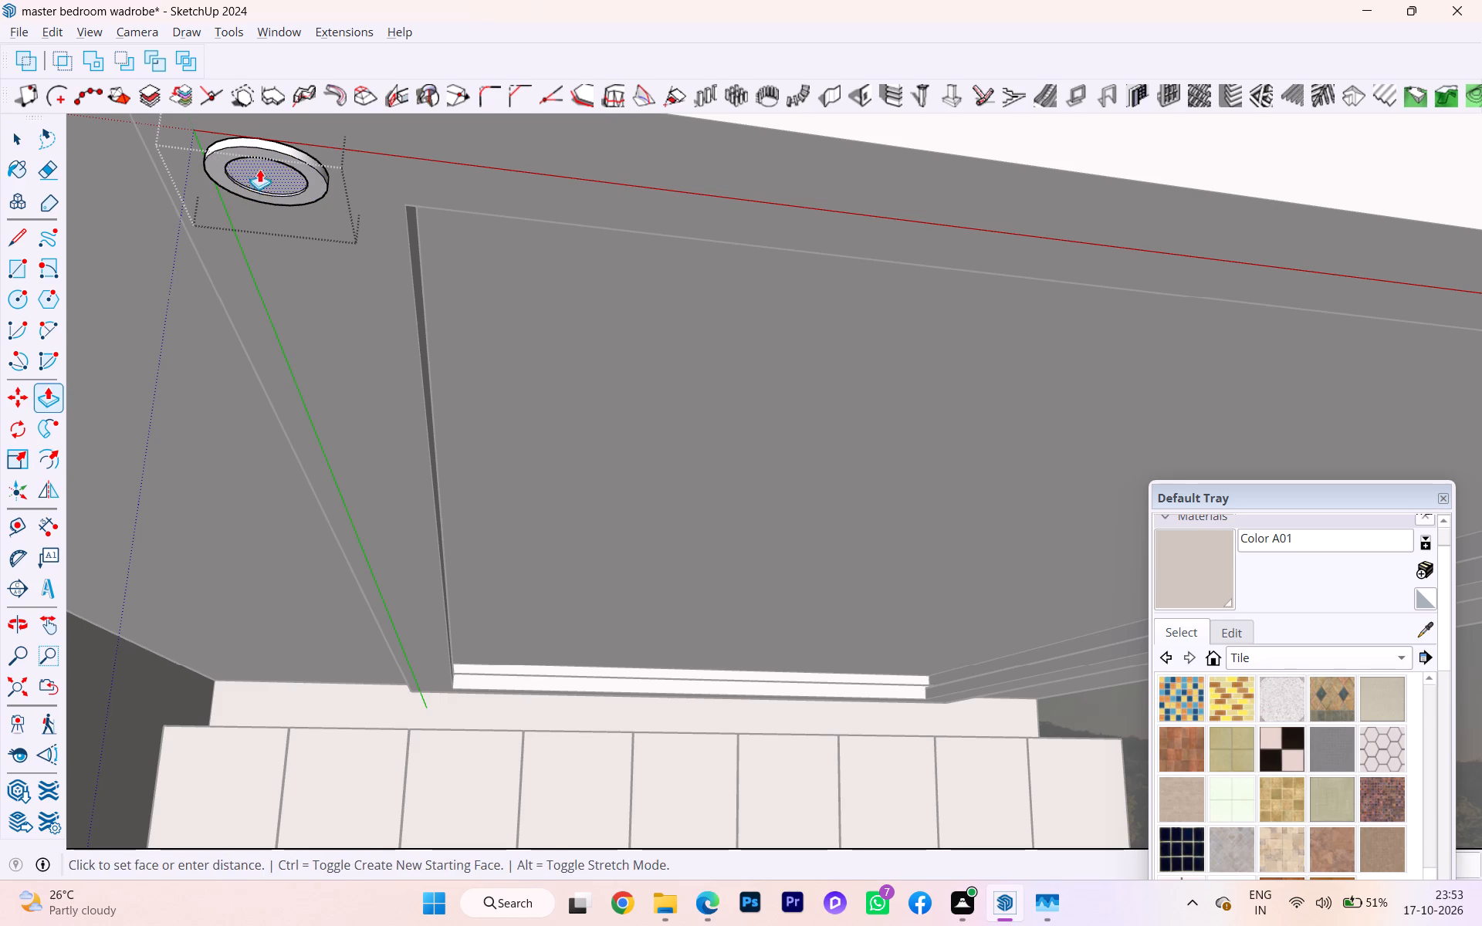
left_click_drag(259, 169, 260, 166)
left_click(264, 160)
key("space")
left_click(288, 231)
left_click(223, 265)
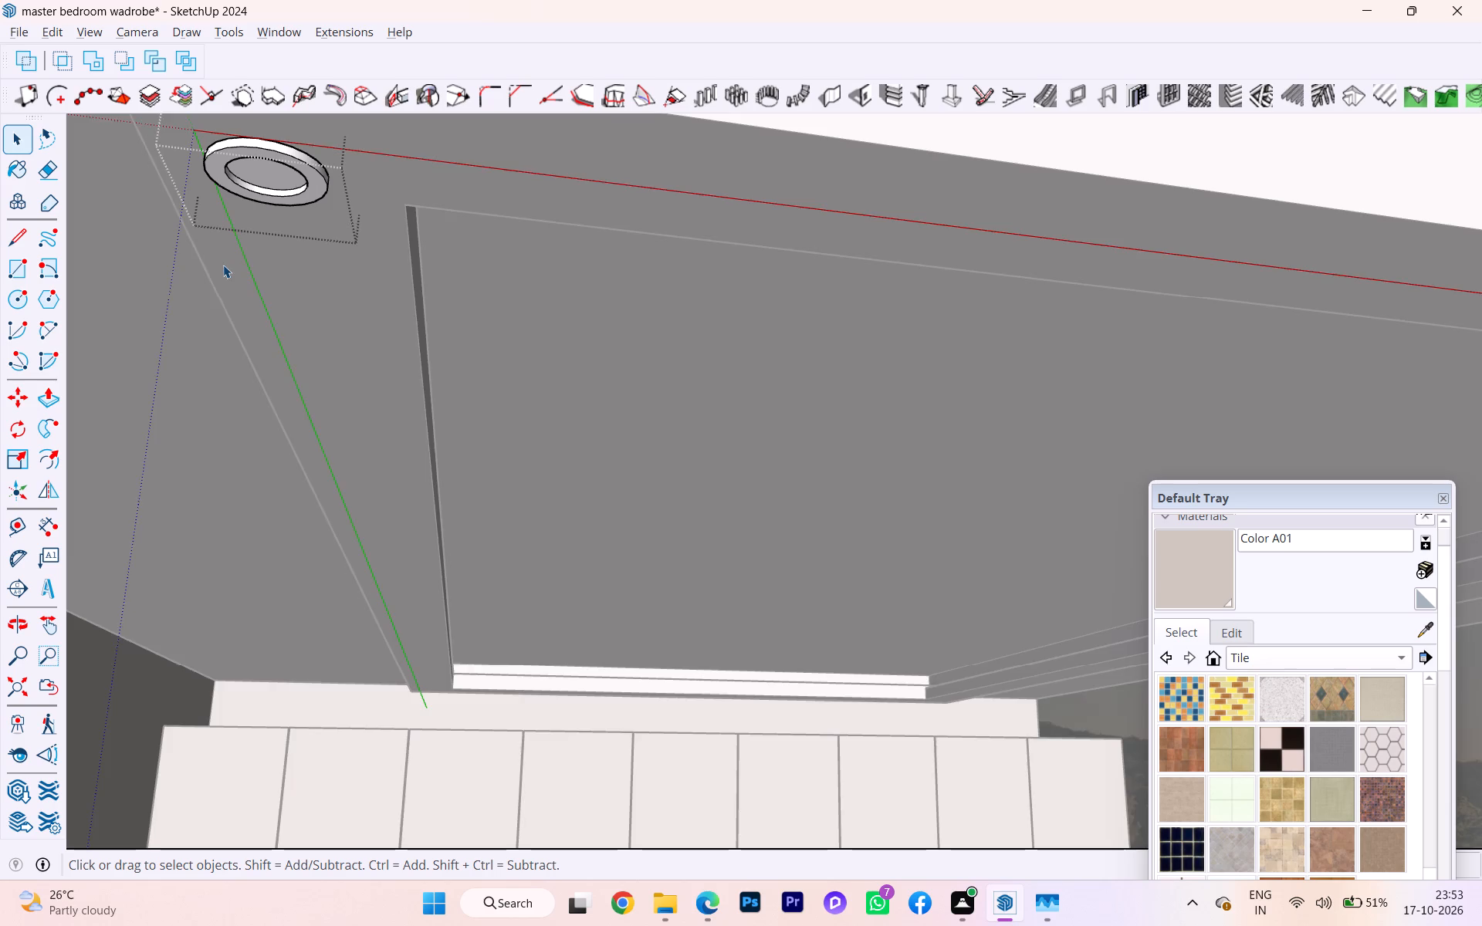
double_click(300, 166)
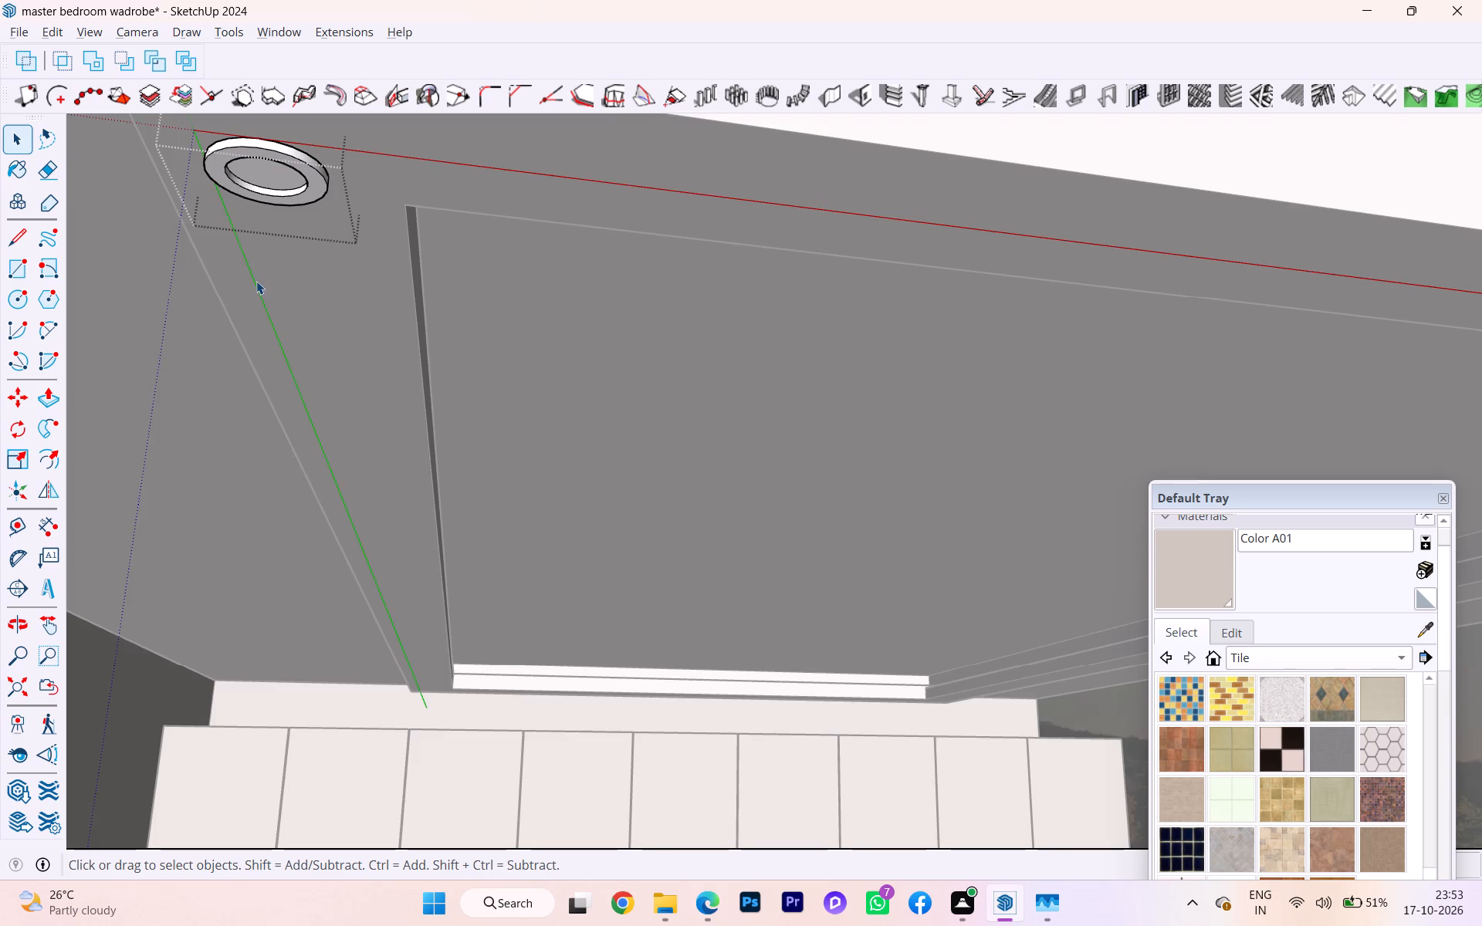
left_click(256, 281)
Convert the ceiling-light group into a component with the default settings.
left_click(299, 168)
right_click(299, 168)
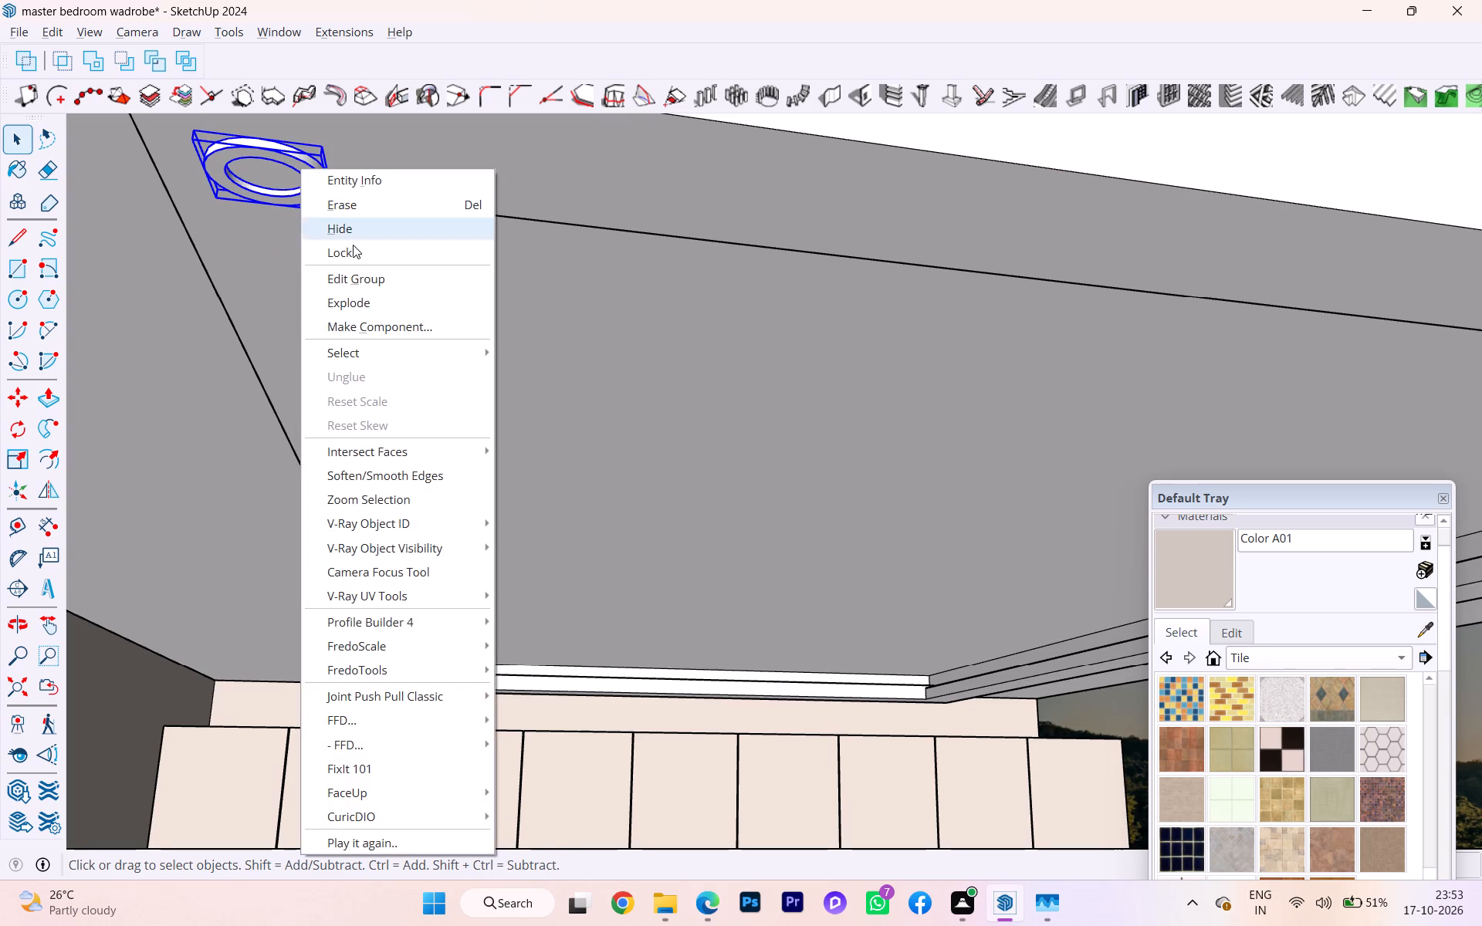
left_click(336, 325)
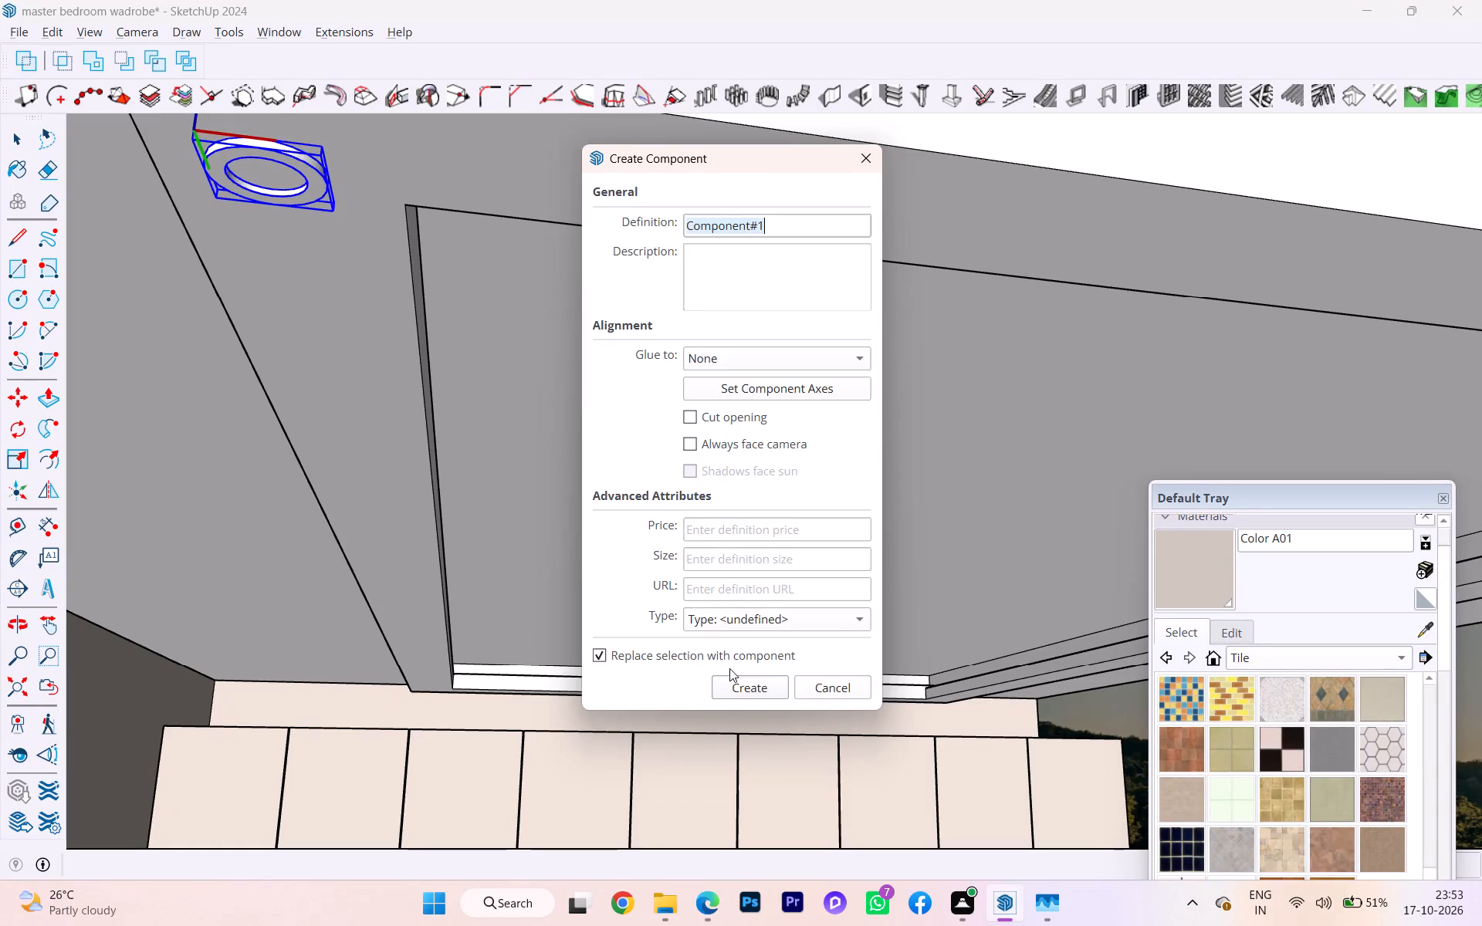
left_click(736, 680)
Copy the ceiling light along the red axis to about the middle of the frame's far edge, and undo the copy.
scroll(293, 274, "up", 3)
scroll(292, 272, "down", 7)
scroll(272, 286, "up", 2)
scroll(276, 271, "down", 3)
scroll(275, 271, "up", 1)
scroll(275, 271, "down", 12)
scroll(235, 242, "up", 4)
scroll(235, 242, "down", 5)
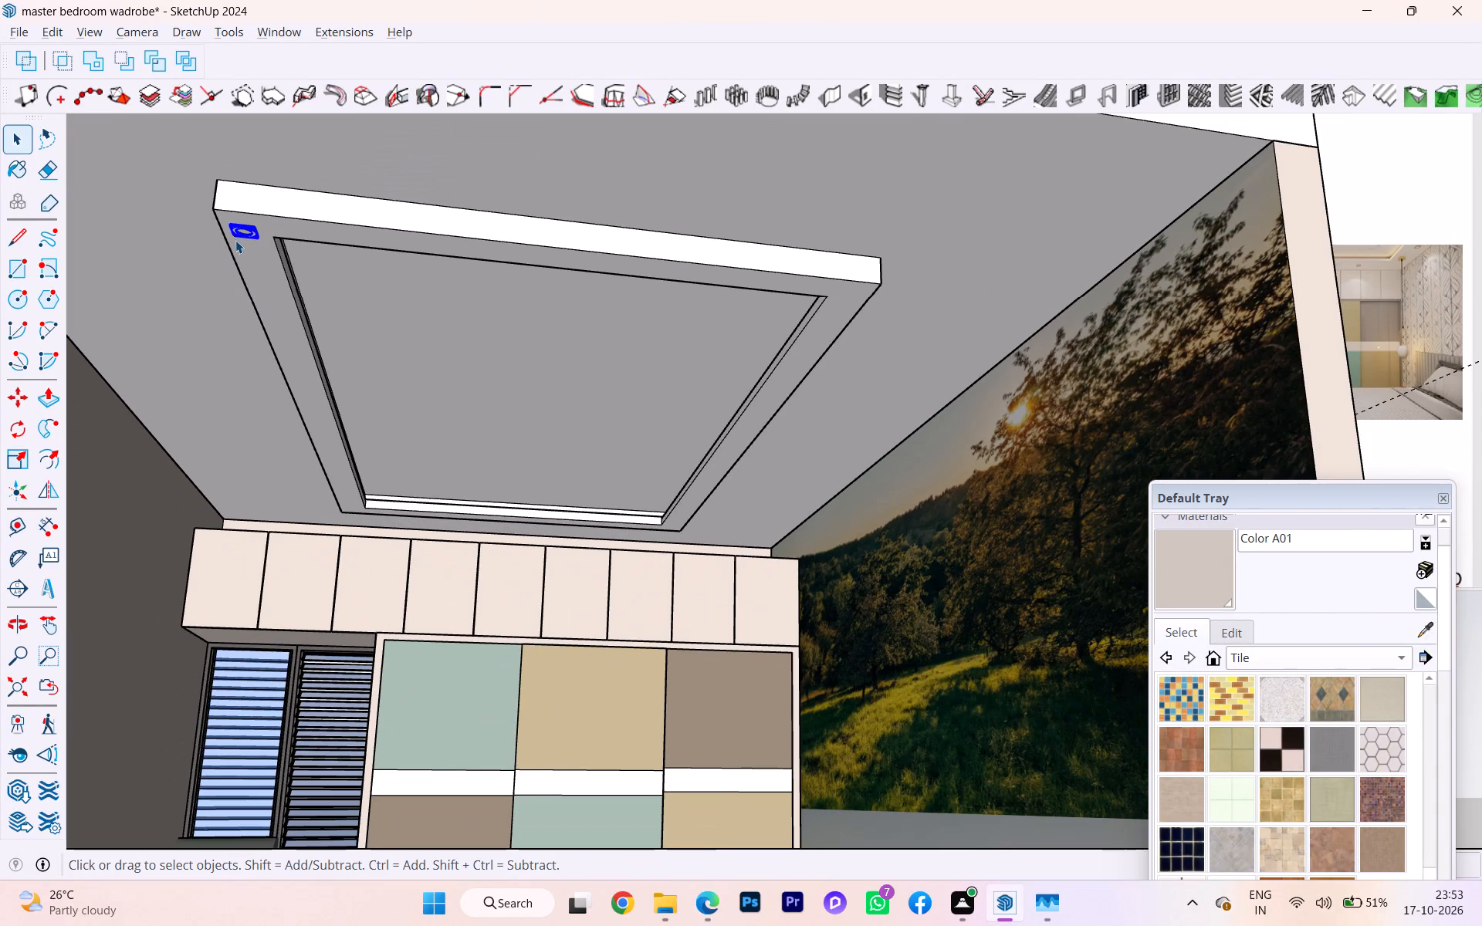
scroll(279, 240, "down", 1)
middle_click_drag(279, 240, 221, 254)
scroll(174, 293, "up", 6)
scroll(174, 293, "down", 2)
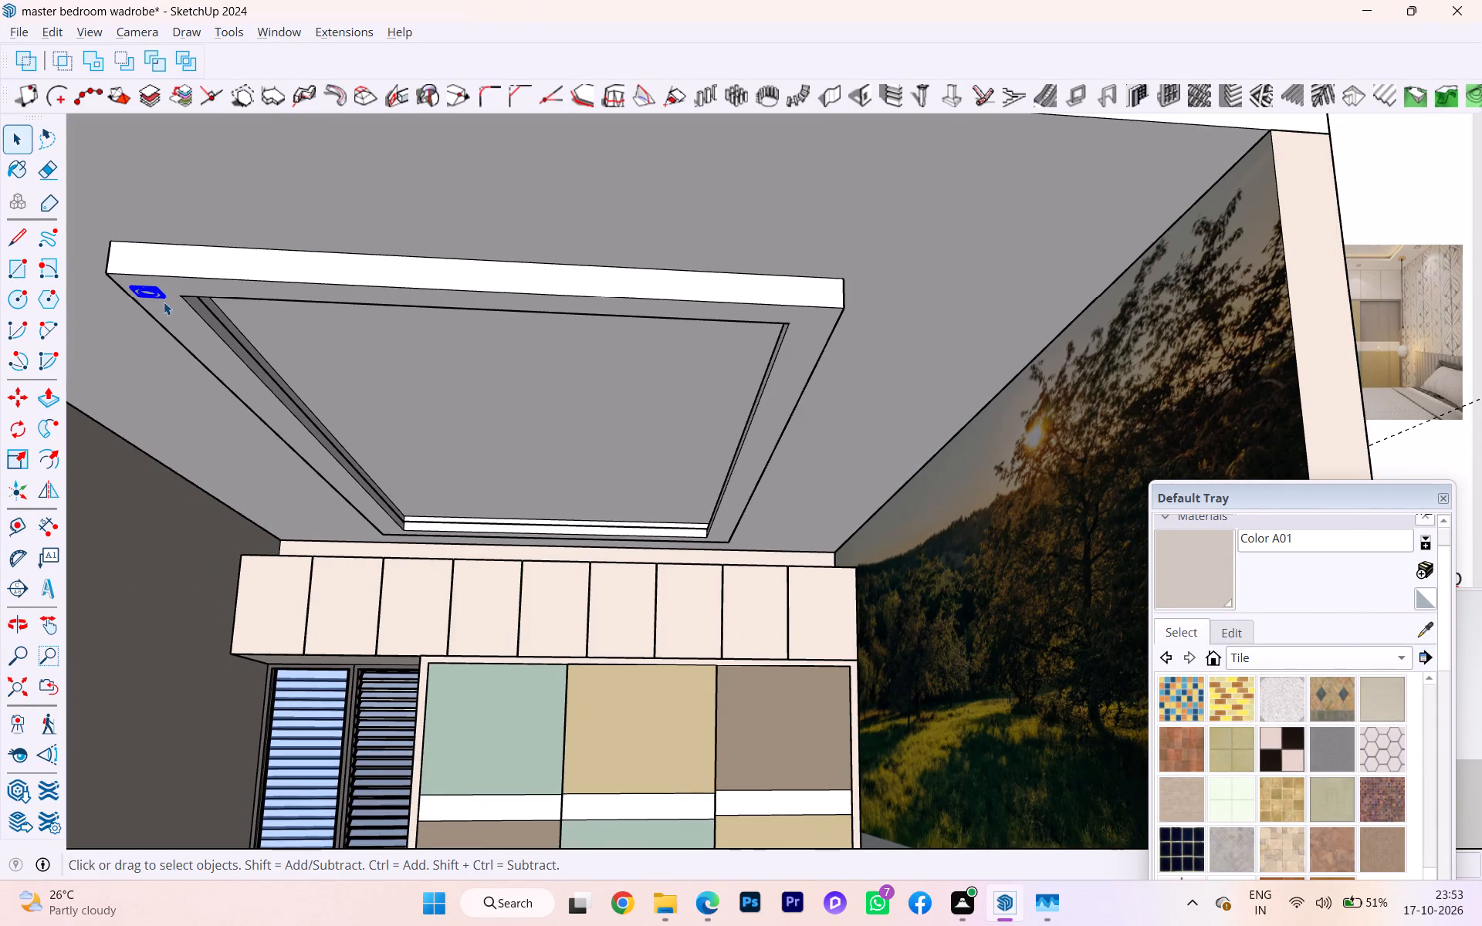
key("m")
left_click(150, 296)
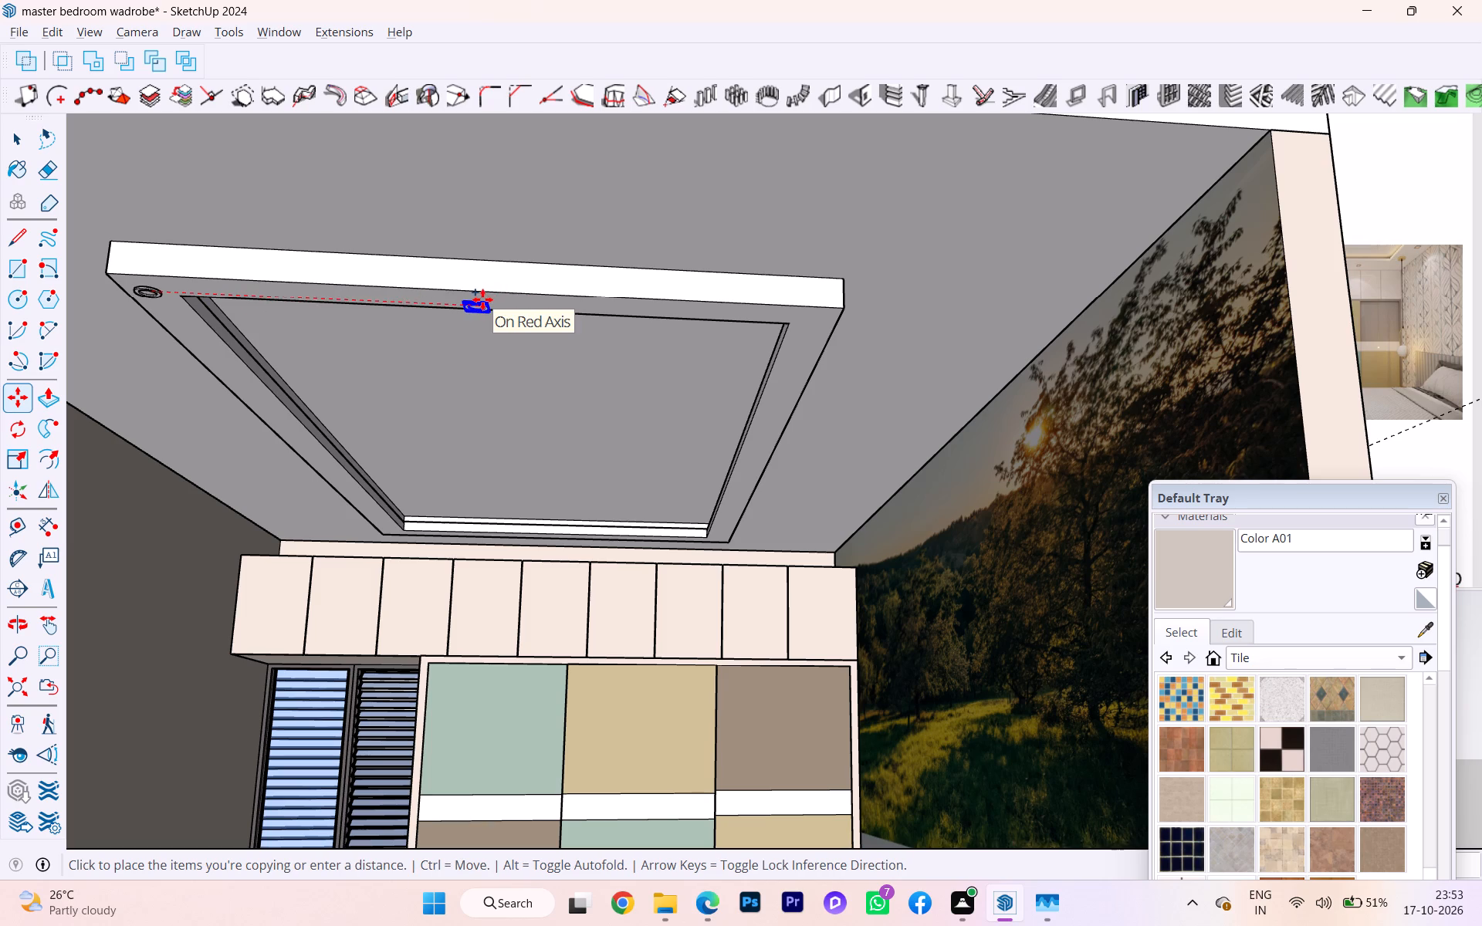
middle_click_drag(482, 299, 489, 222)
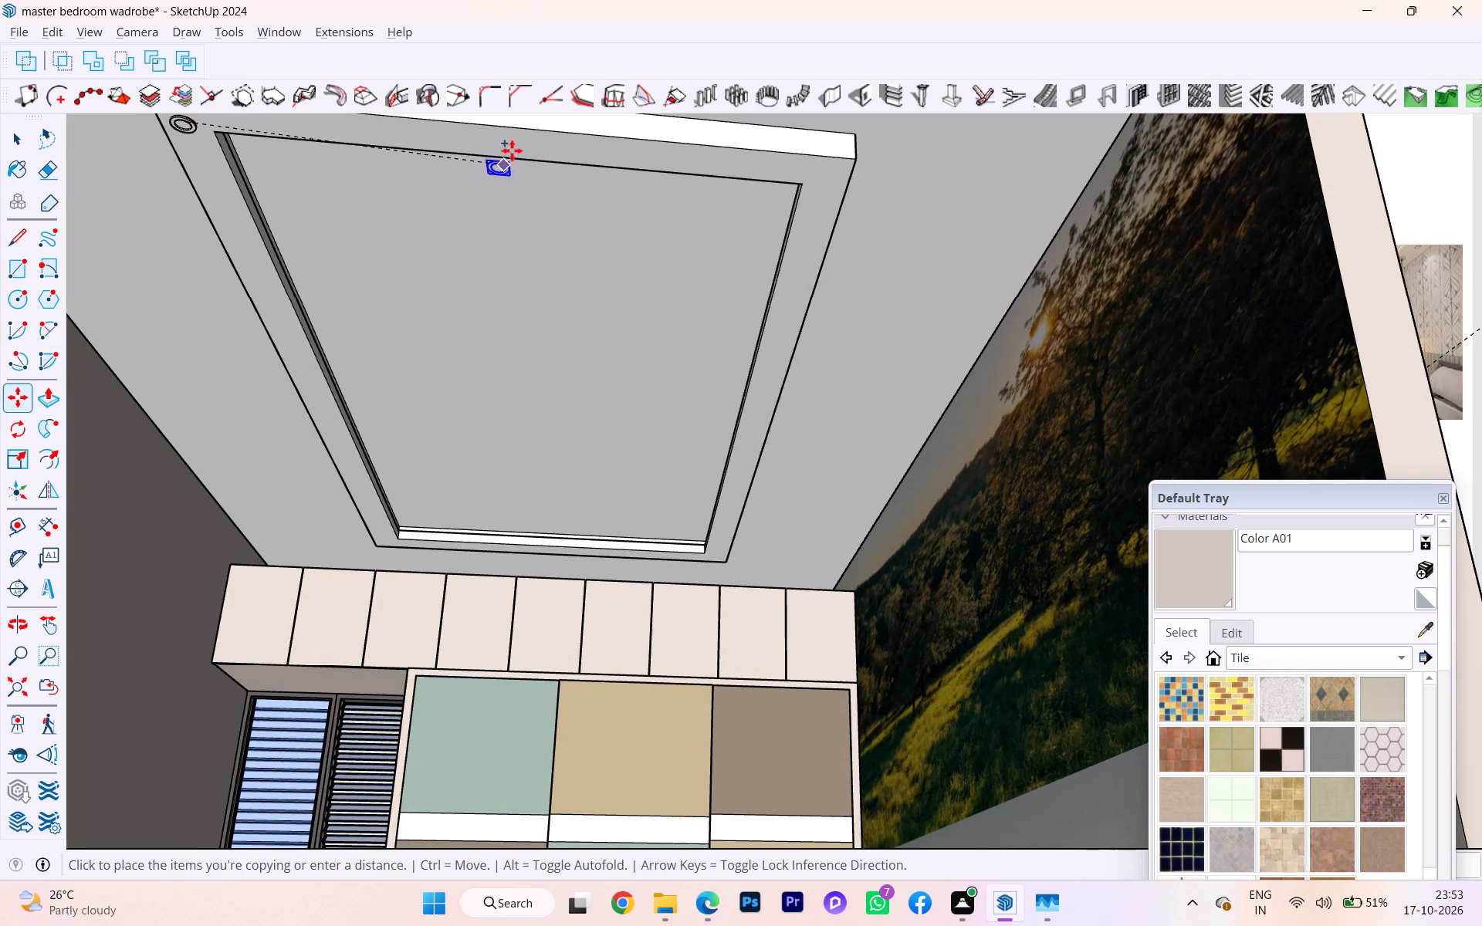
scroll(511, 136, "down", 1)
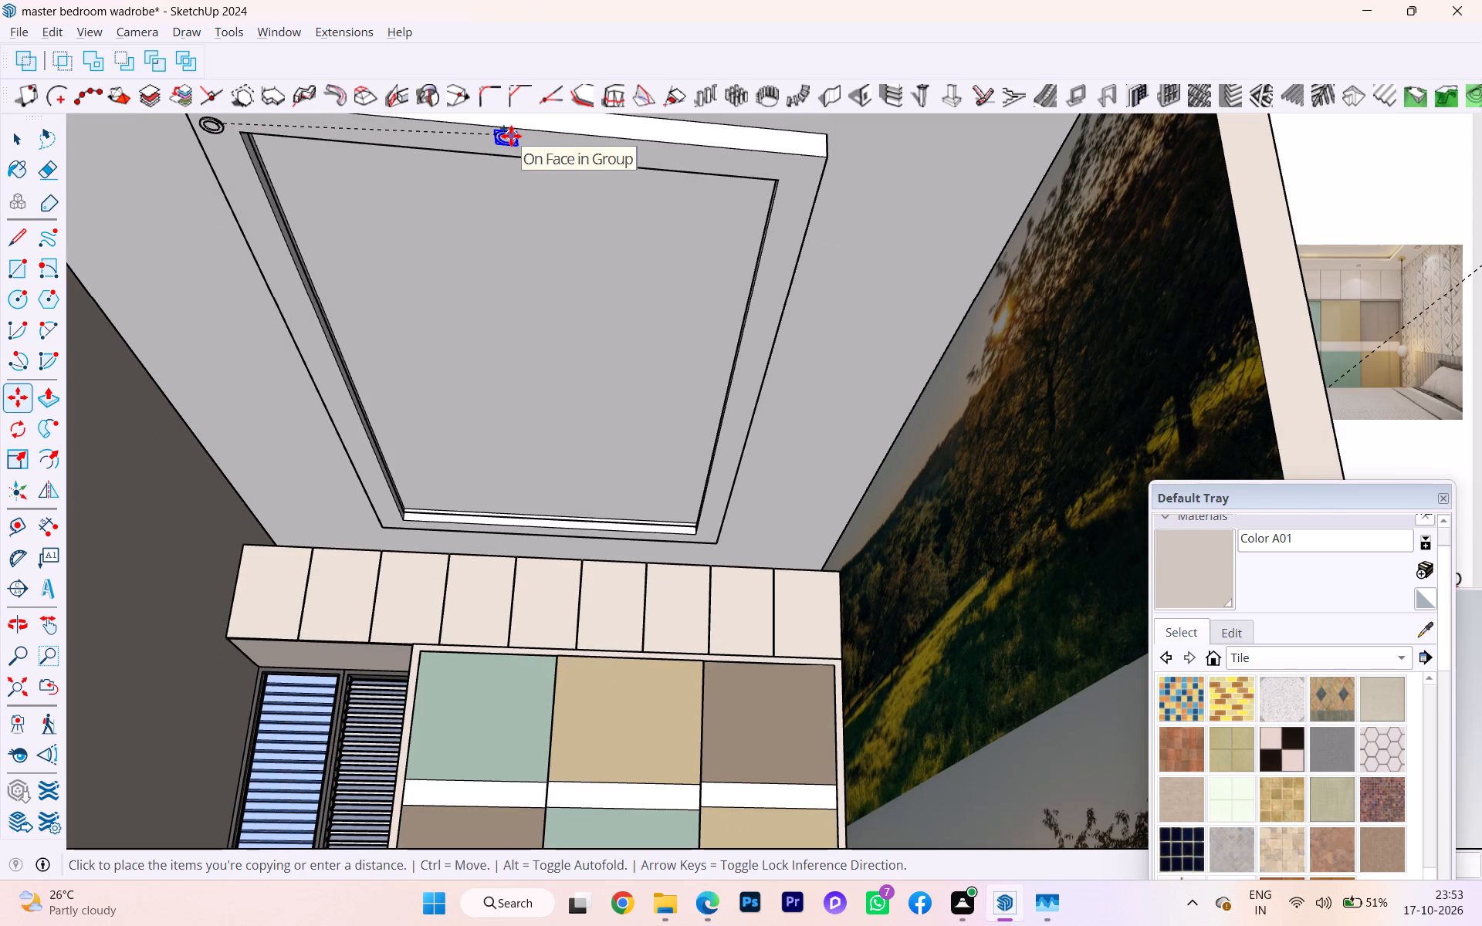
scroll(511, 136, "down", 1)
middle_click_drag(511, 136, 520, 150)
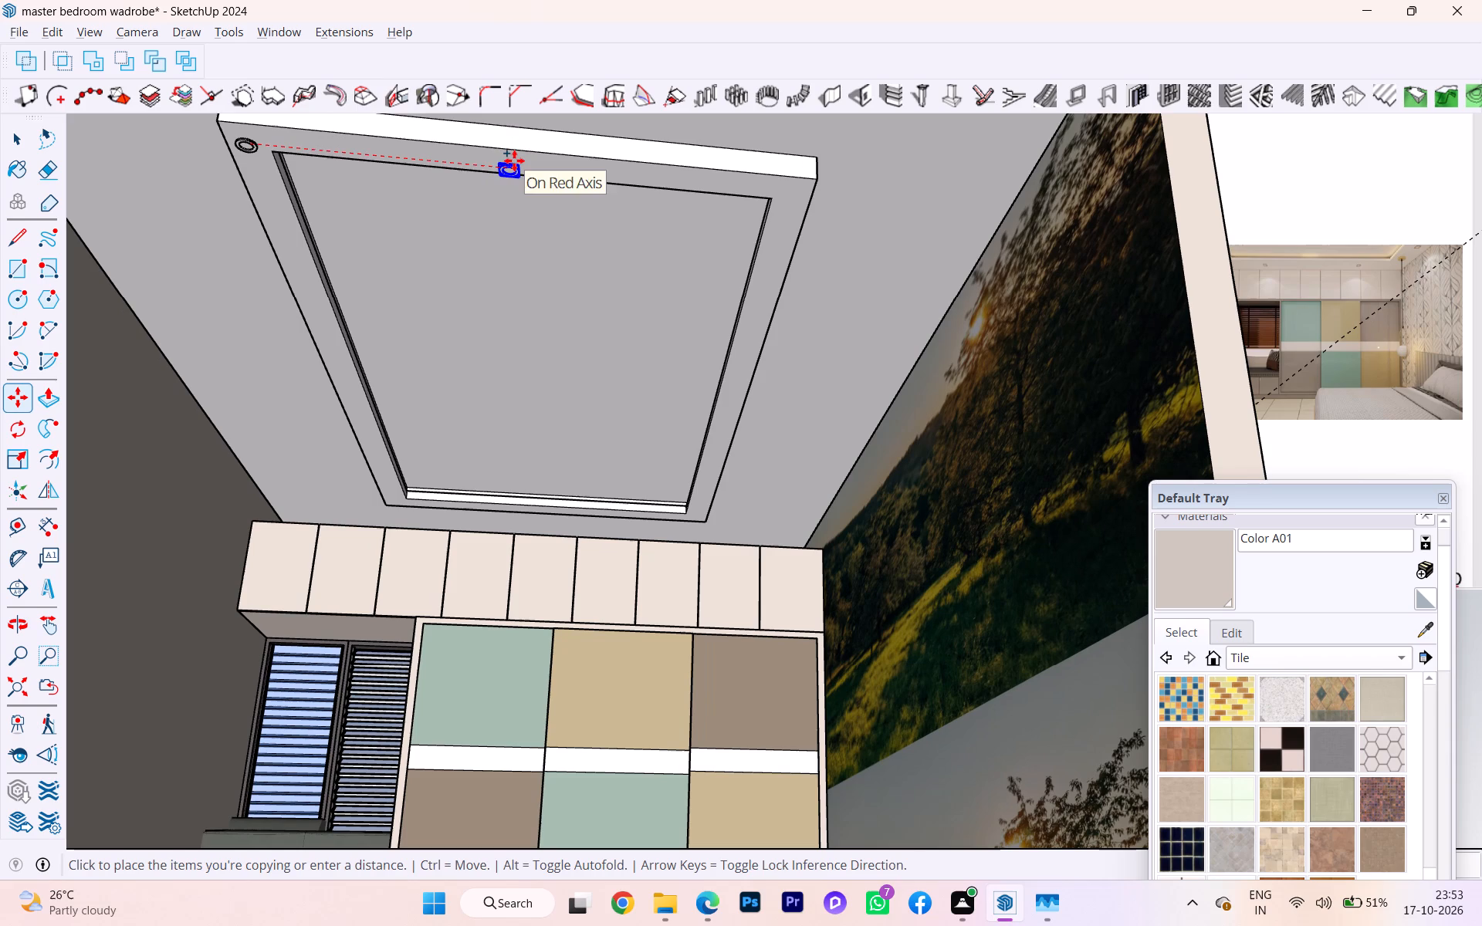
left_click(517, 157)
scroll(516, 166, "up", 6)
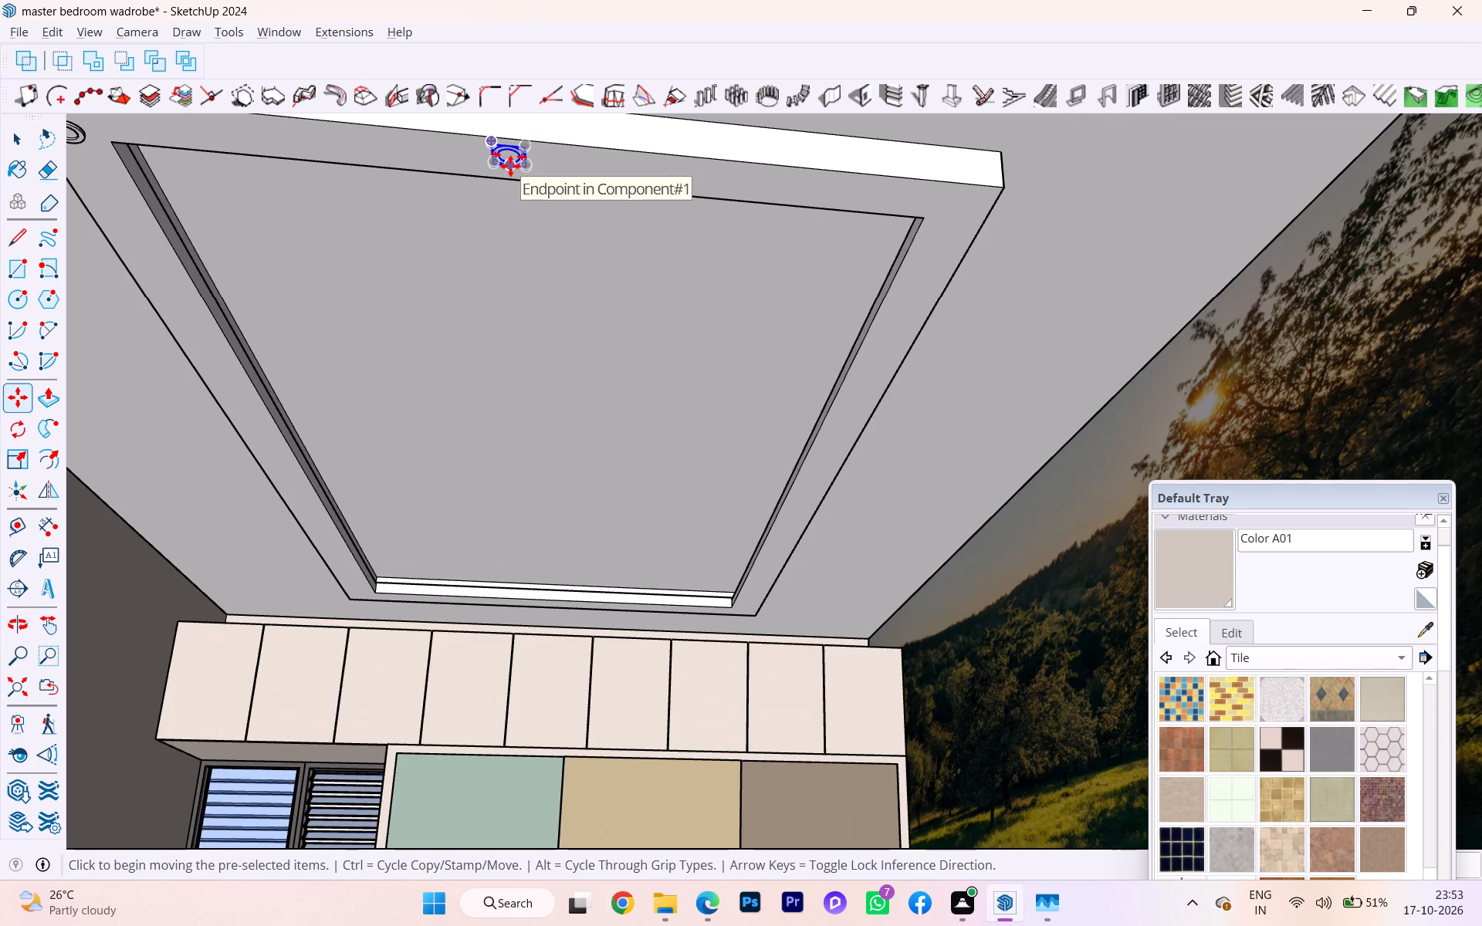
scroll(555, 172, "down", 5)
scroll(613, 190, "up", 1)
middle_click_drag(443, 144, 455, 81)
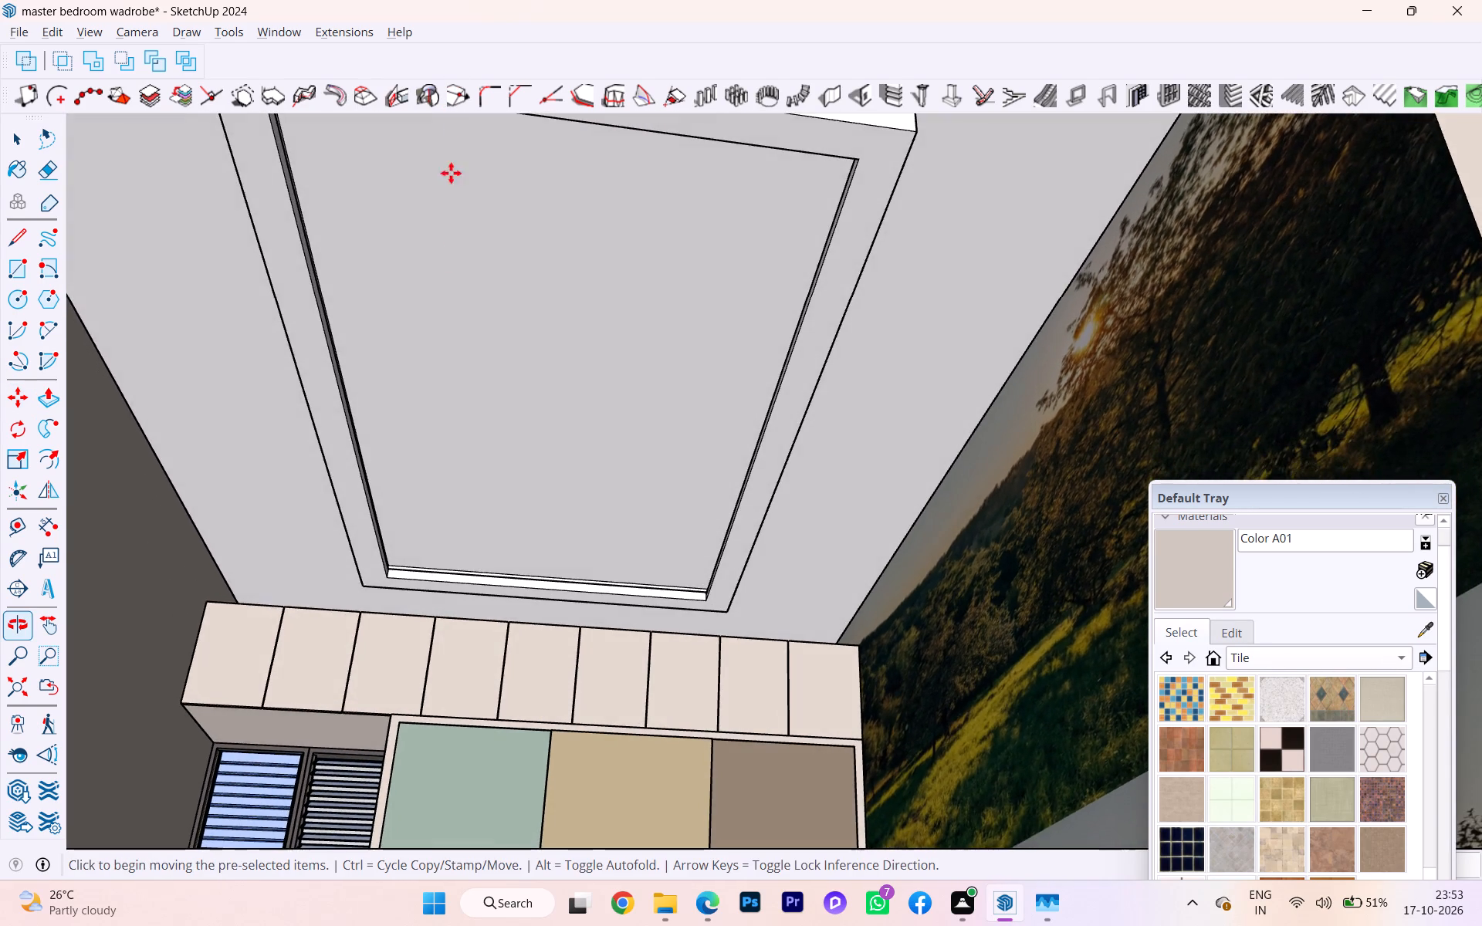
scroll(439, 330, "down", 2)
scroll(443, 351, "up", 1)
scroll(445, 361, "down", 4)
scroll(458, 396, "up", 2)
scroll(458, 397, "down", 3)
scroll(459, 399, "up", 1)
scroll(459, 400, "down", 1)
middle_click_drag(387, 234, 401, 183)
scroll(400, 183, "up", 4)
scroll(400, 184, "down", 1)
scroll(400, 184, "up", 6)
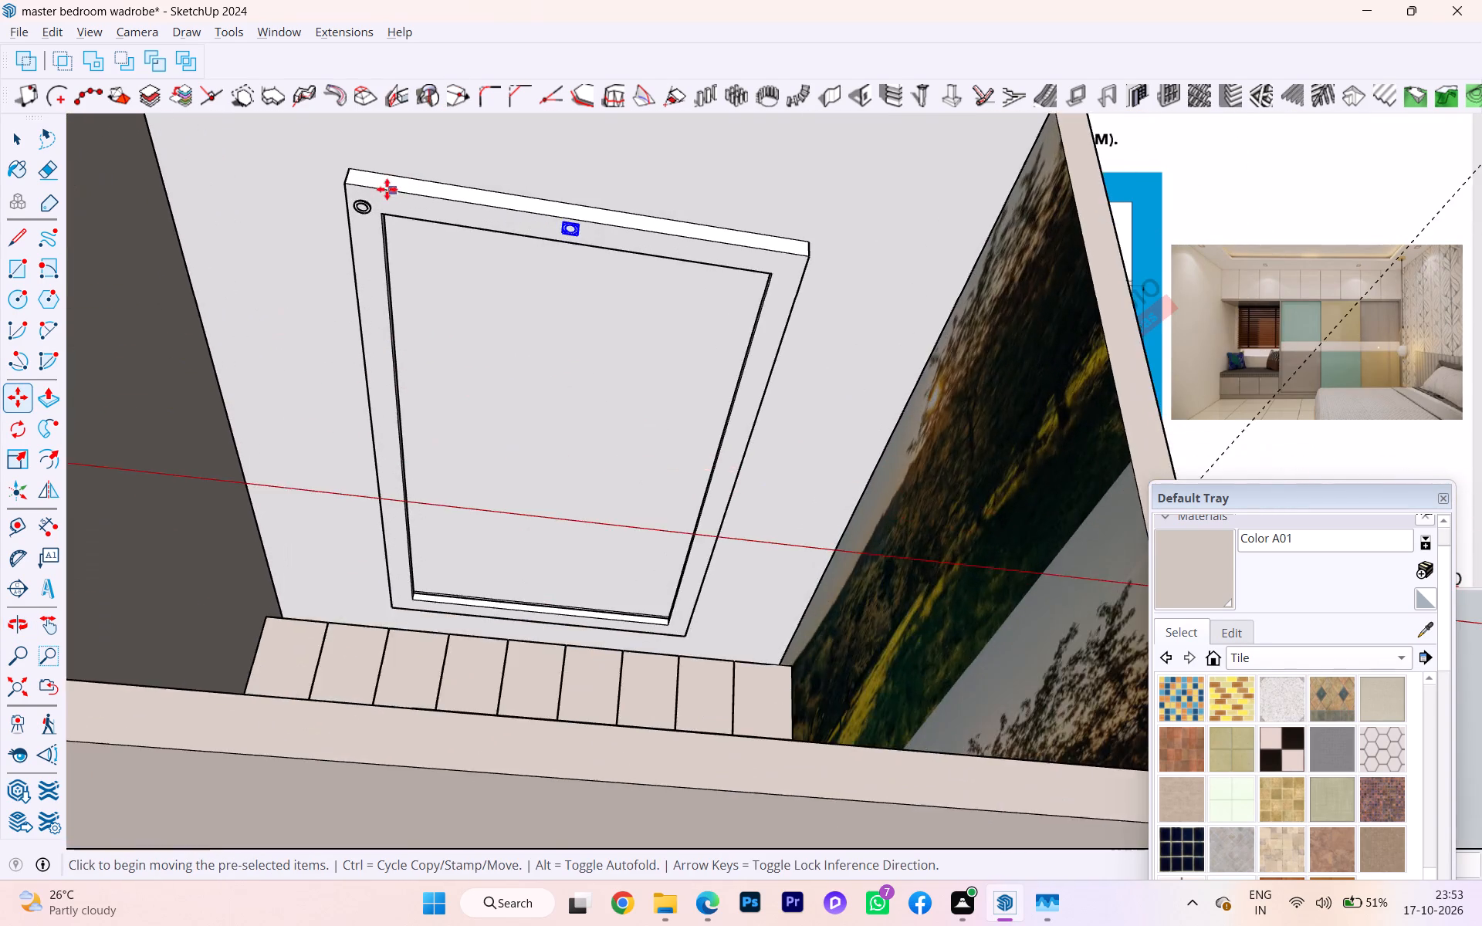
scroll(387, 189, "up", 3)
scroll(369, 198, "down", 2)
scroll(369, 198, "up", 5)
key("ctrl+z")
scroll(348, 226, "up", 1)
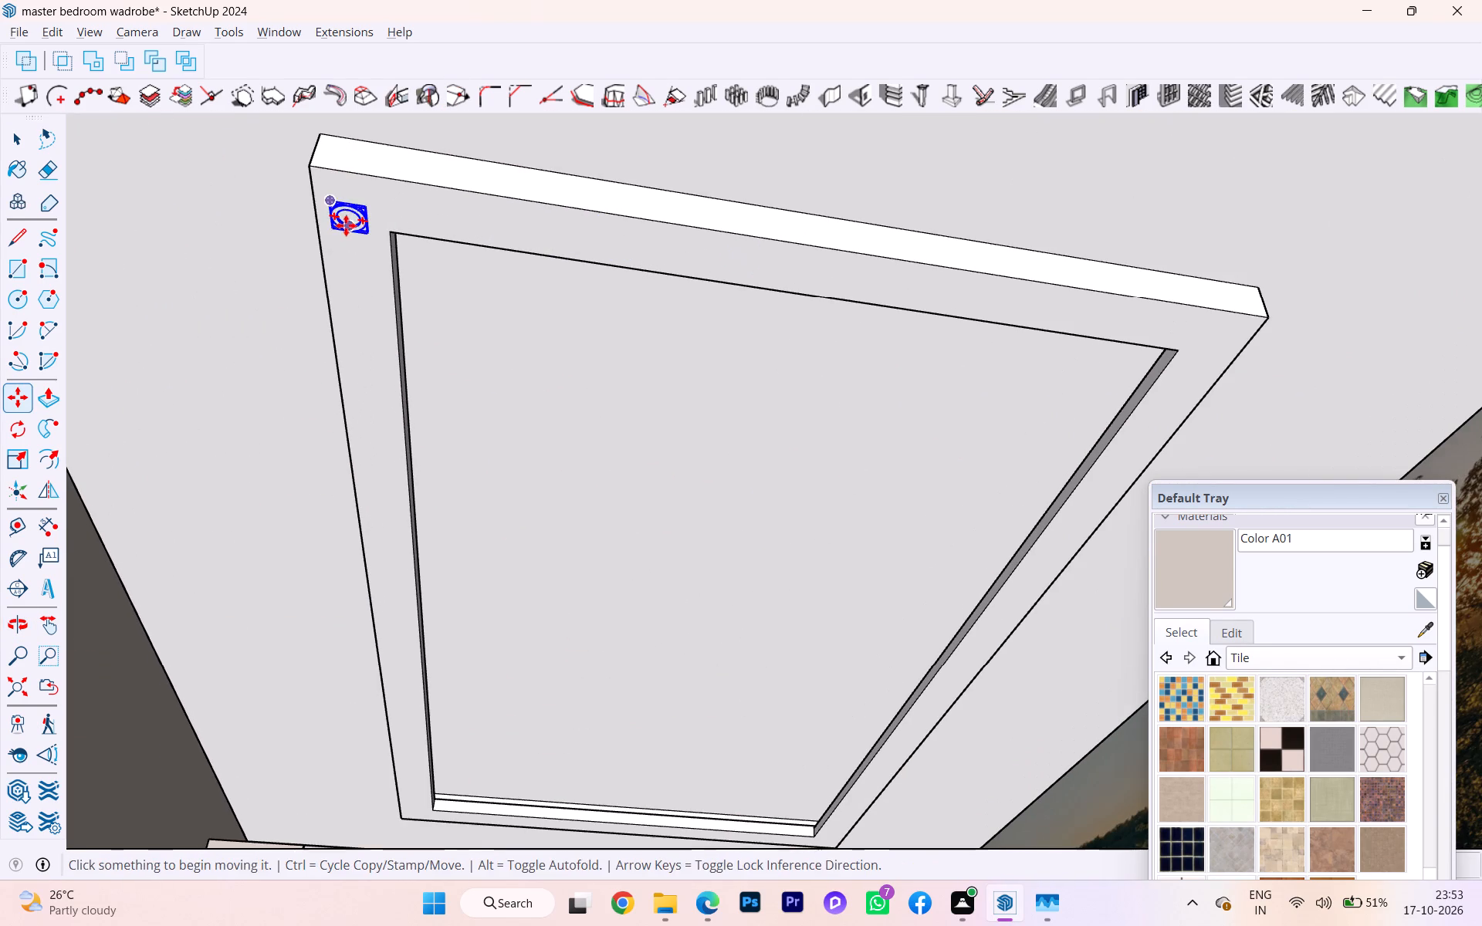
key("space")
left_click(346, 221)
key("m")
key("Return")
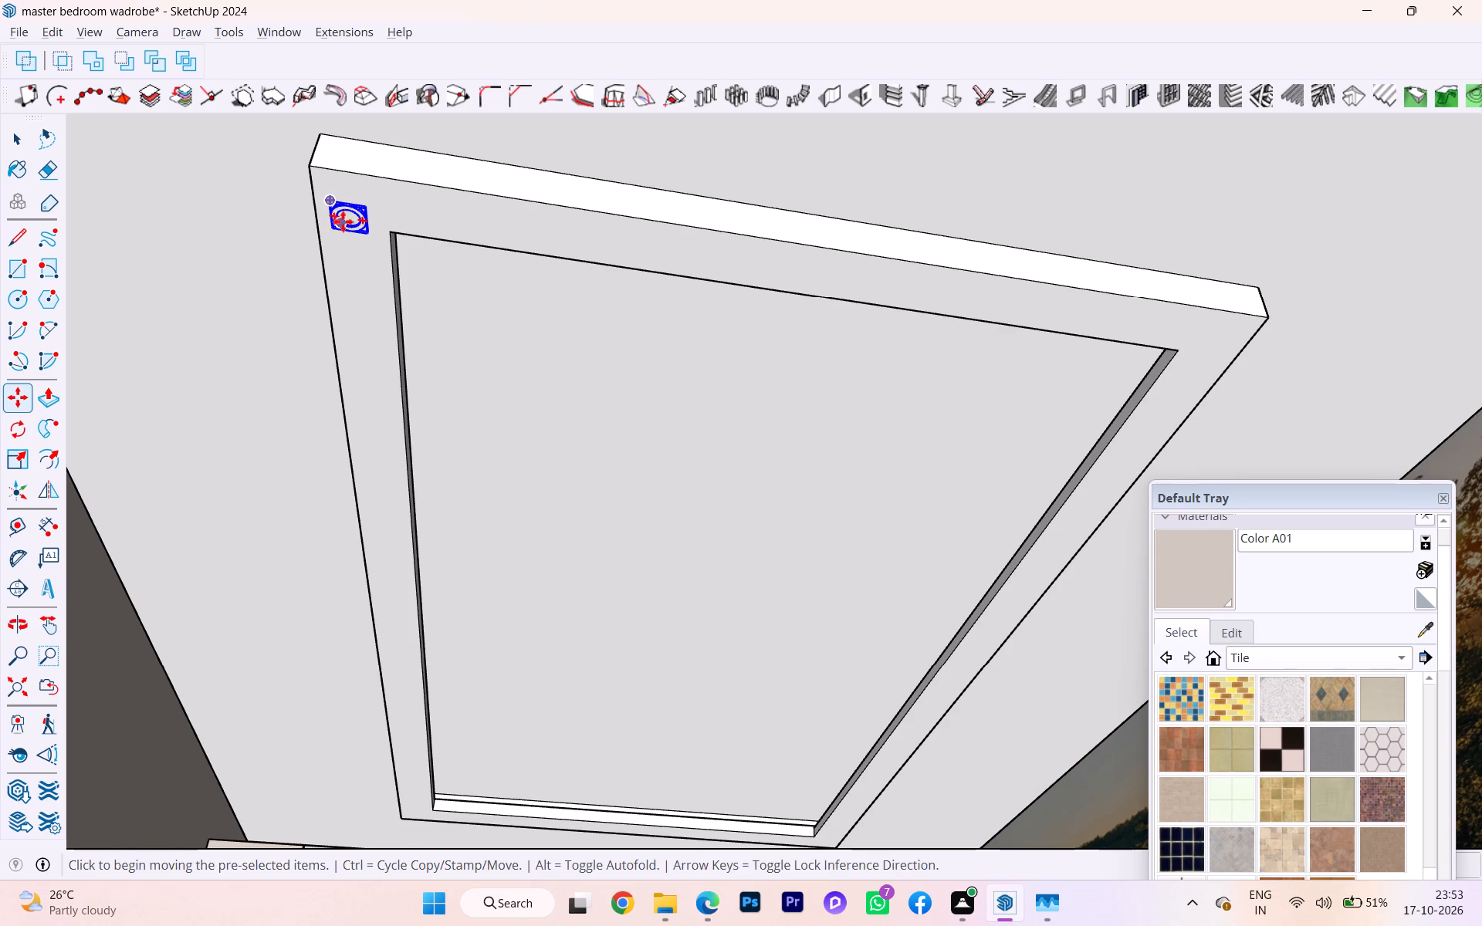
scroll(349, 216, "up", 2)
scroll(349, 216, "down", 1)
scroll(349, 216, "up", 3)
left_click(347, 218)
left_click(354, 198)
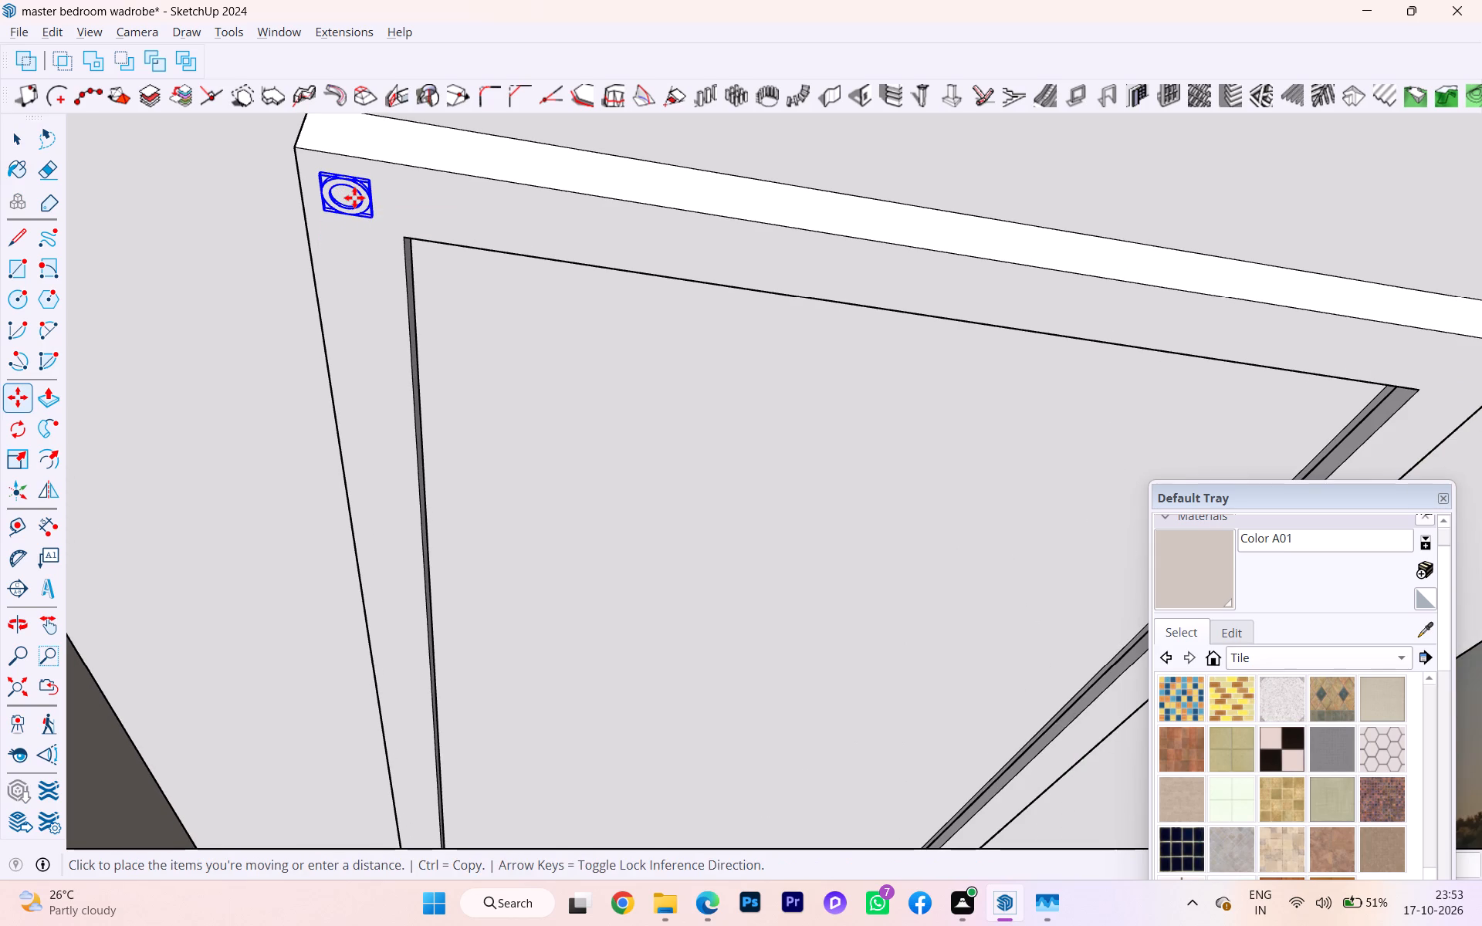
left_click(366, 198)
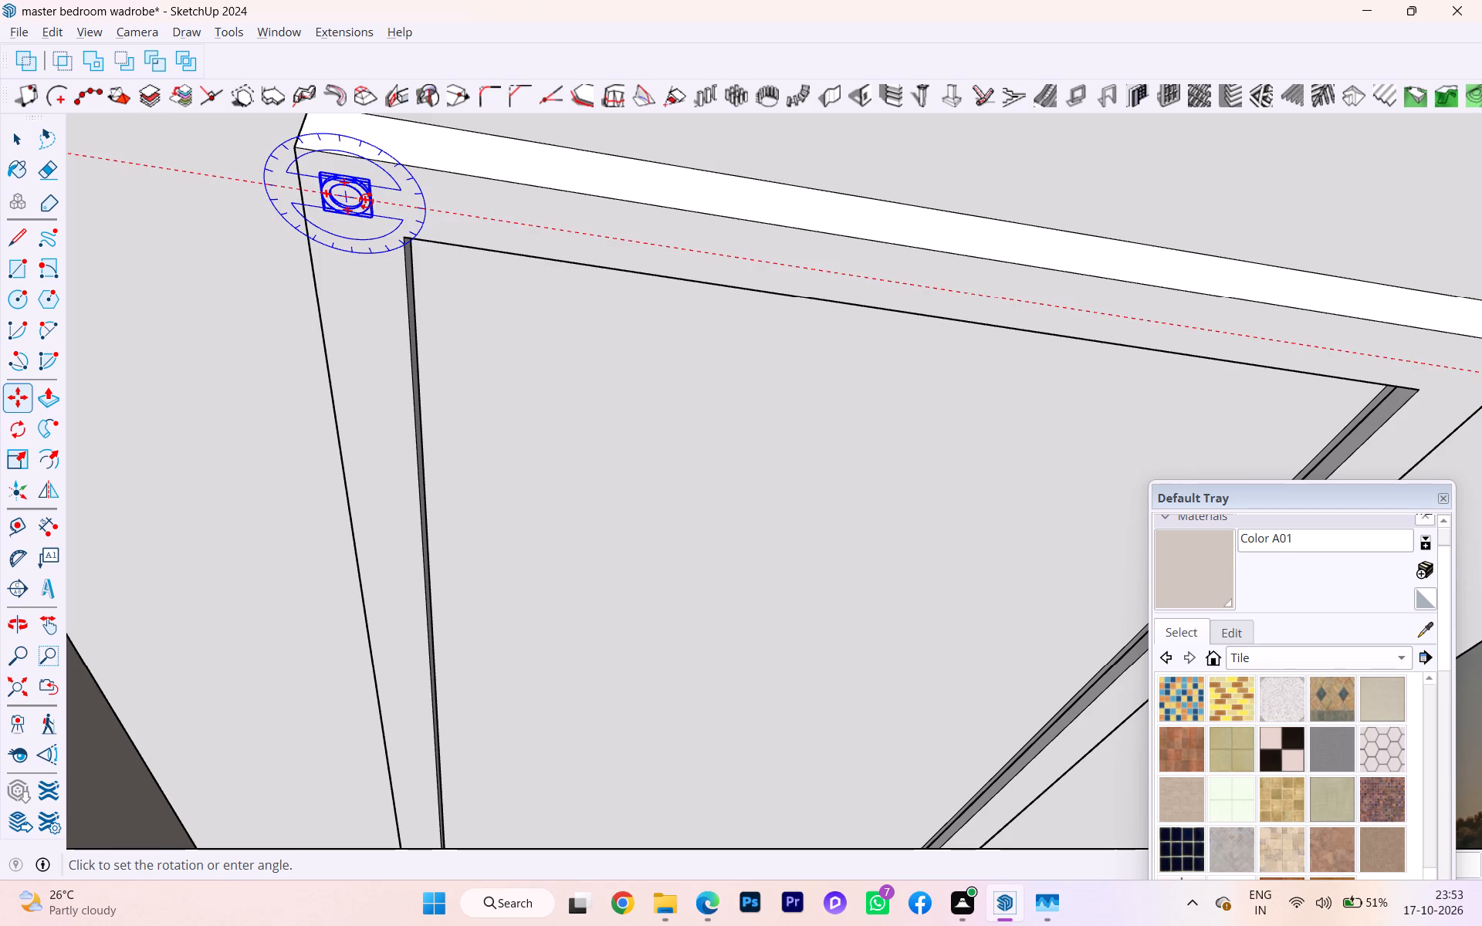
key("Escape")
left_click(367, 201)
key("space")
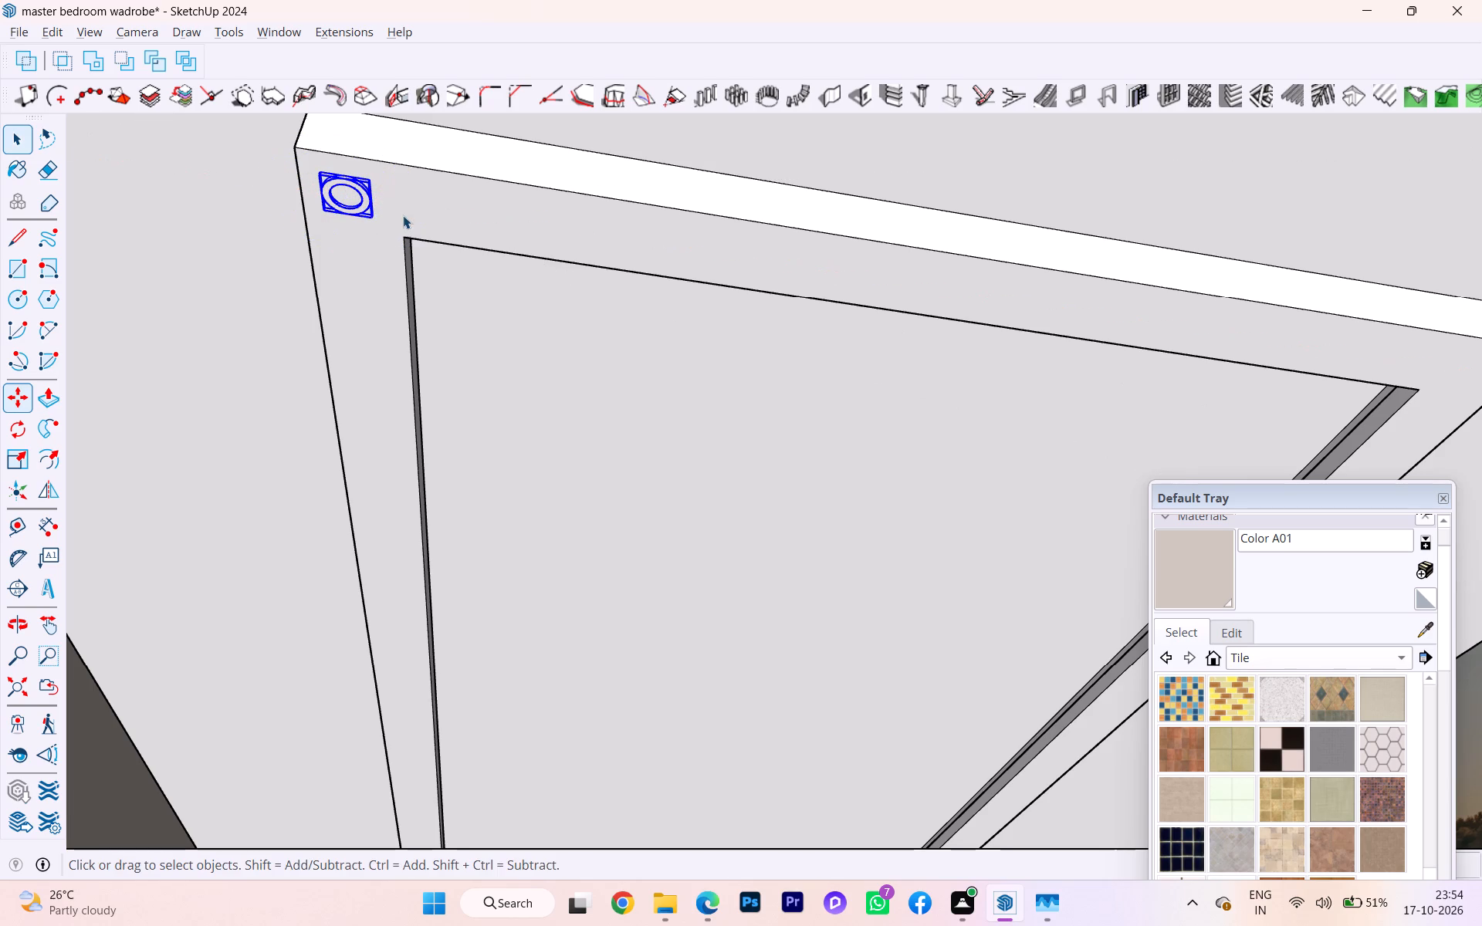
Copy the corner ceiling light along the red axis to about the middle of the frame edge farthest from the wardrobe.
key("m")
key("Return")
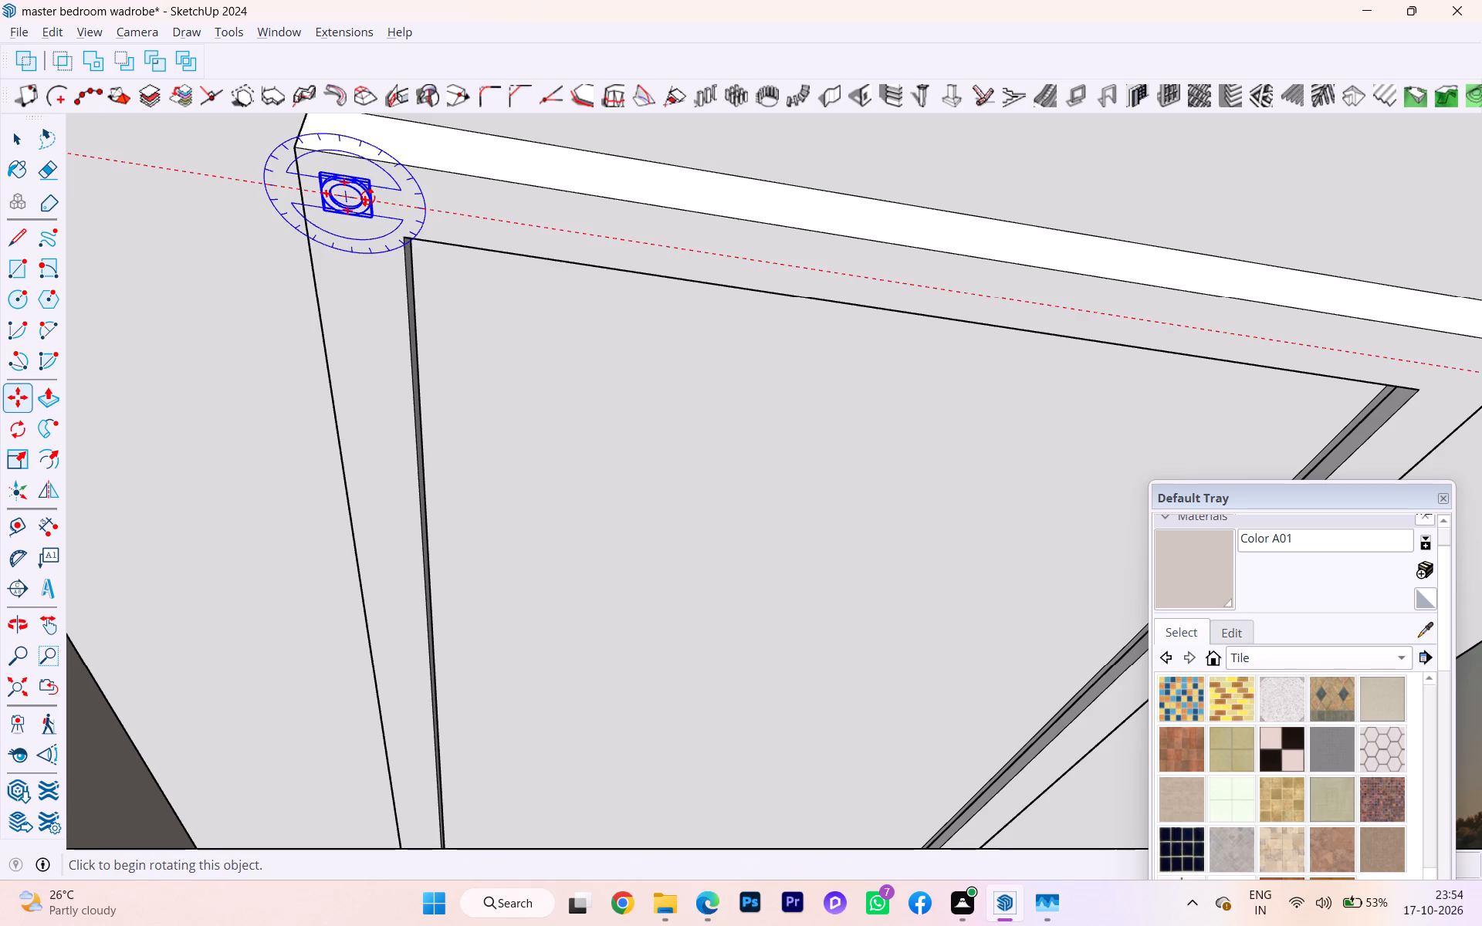
left_click(367, 198)
key("Escape")
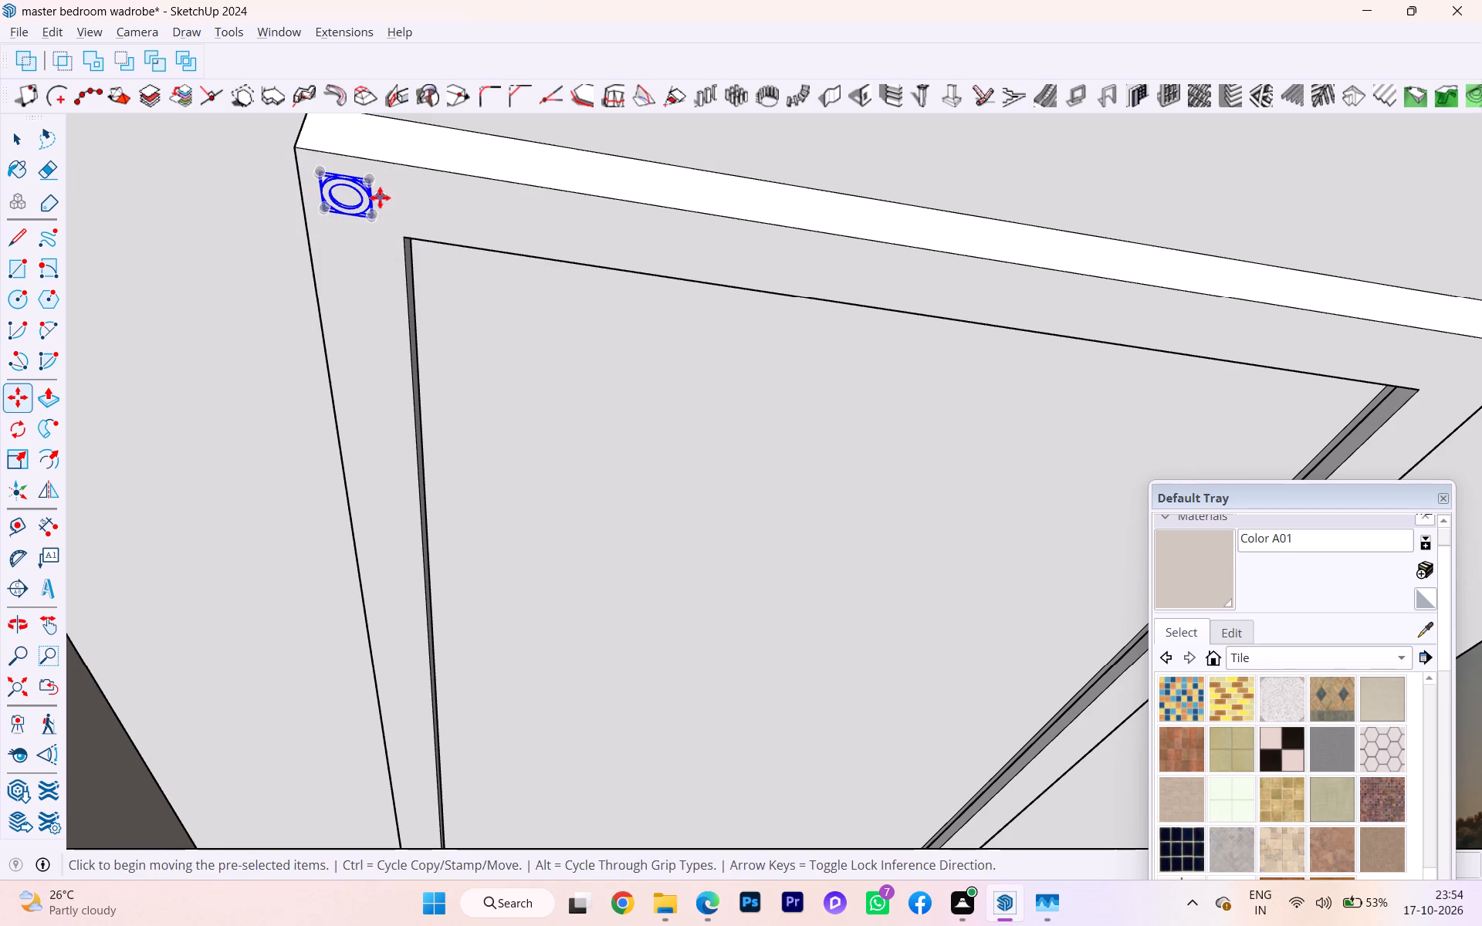
left_click(377, 216)
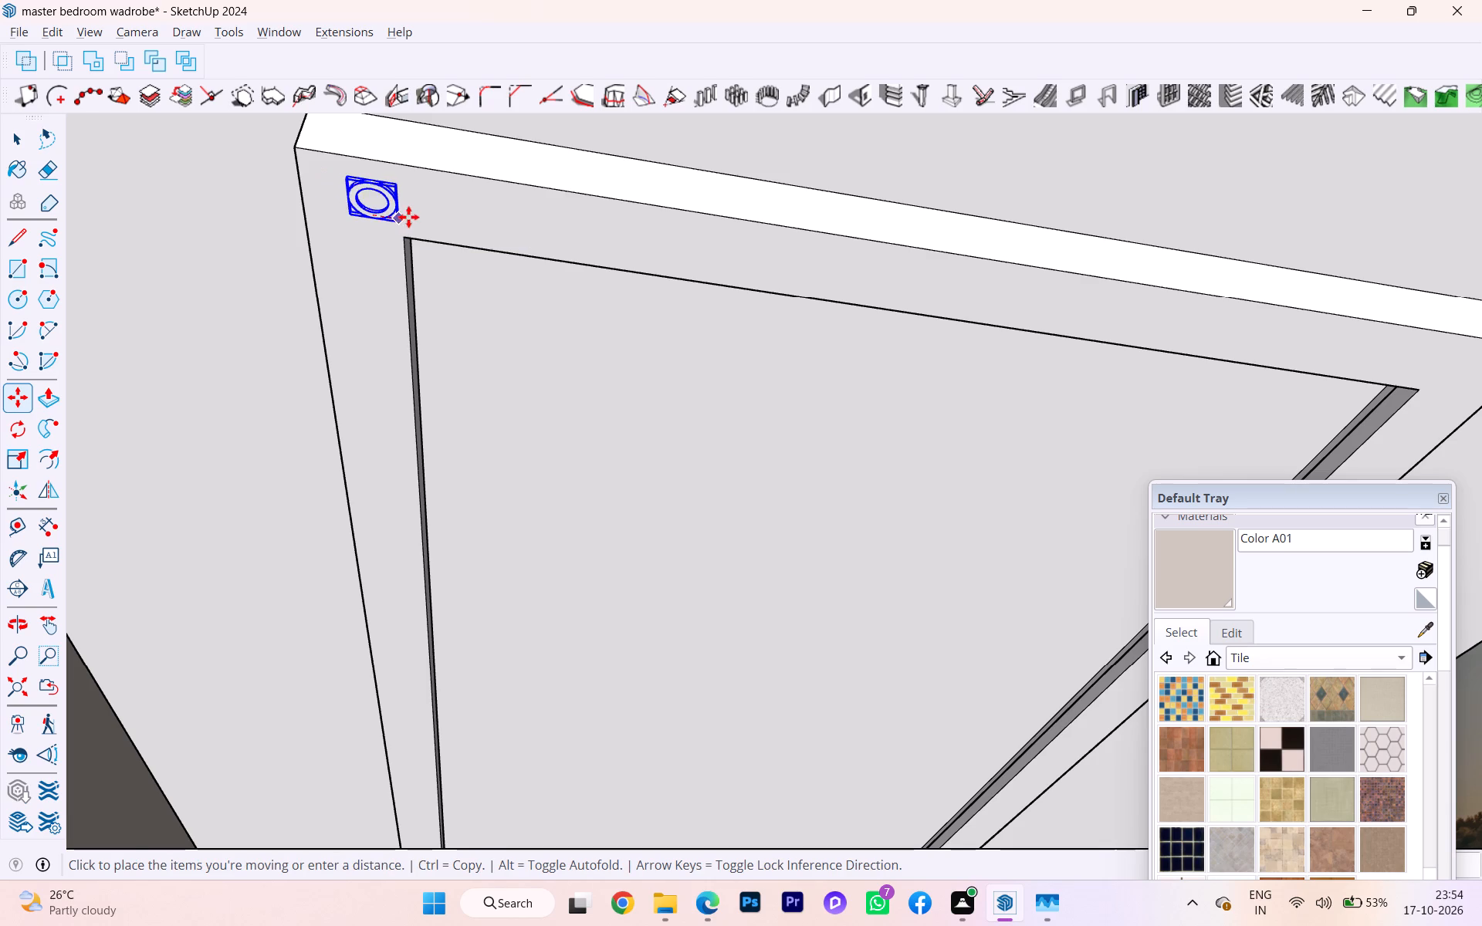
left_click(988, 305)
Copy the middle ceiling light along the same frame edge to the opposite corner near the landscape wall.
scroll(783, 296, "down", 2)
scroll(771, 296, "up", 1)
scroll(766, 296, "down", 4)
scroll(903, 296, "up", 5)
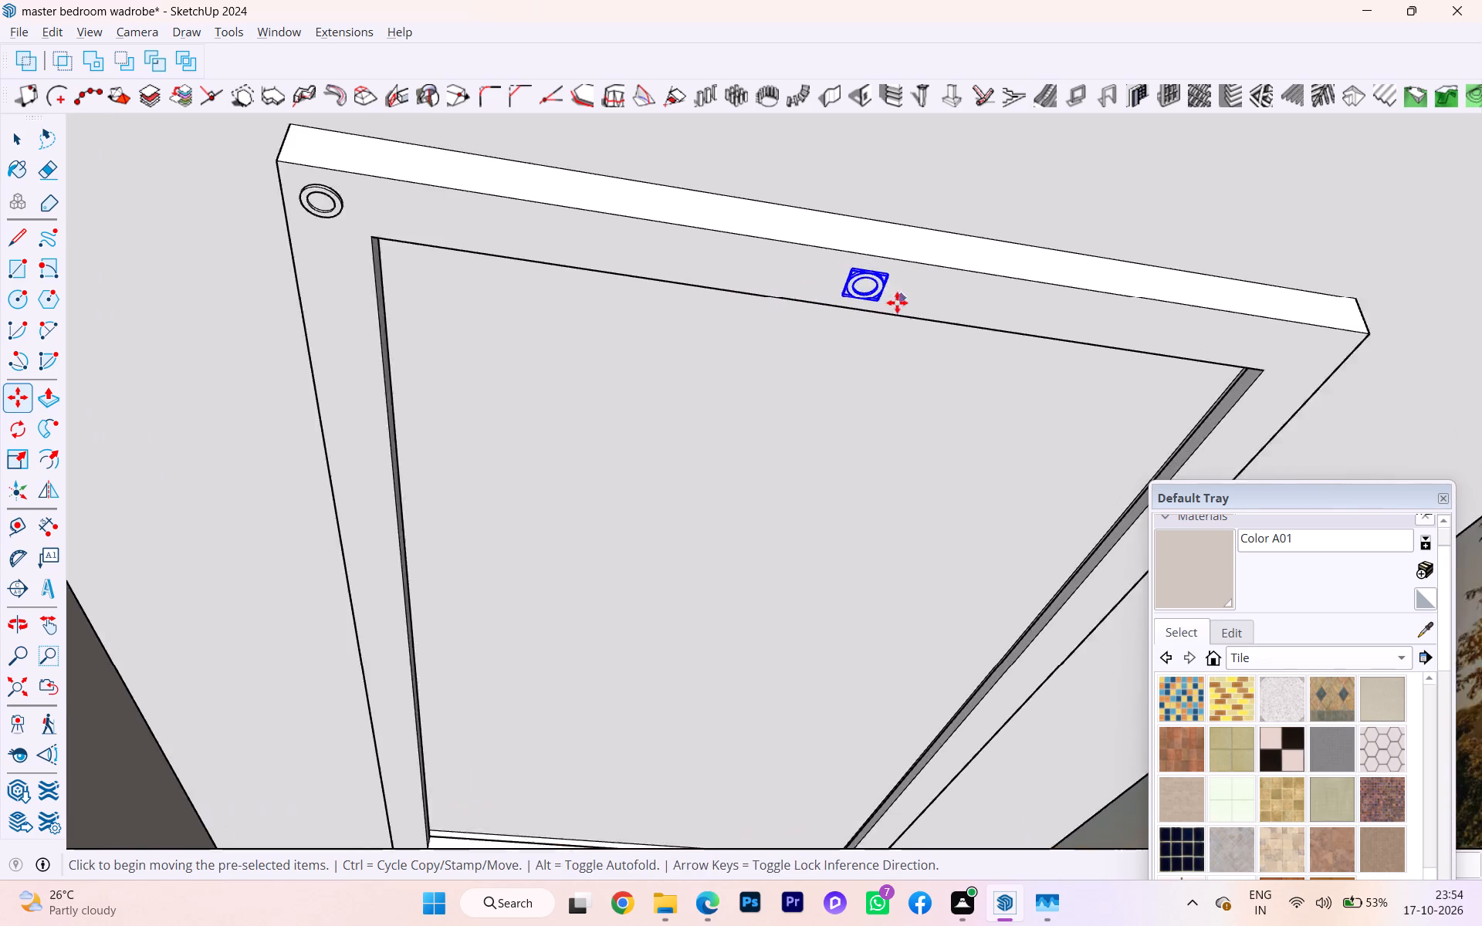
left_click(881, 299)
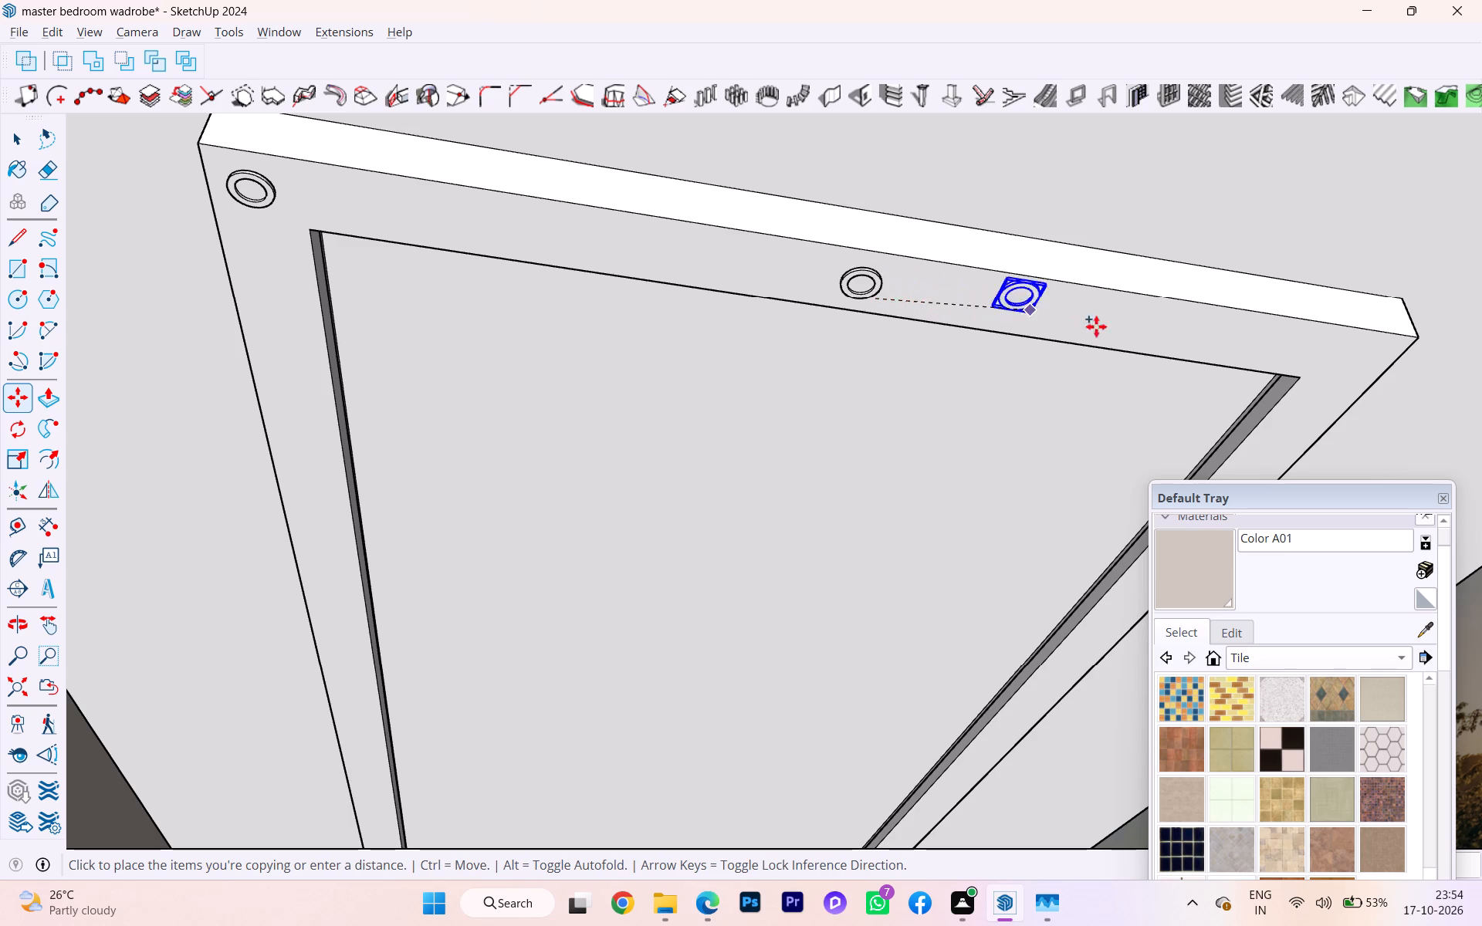
left_click(1352, 373)
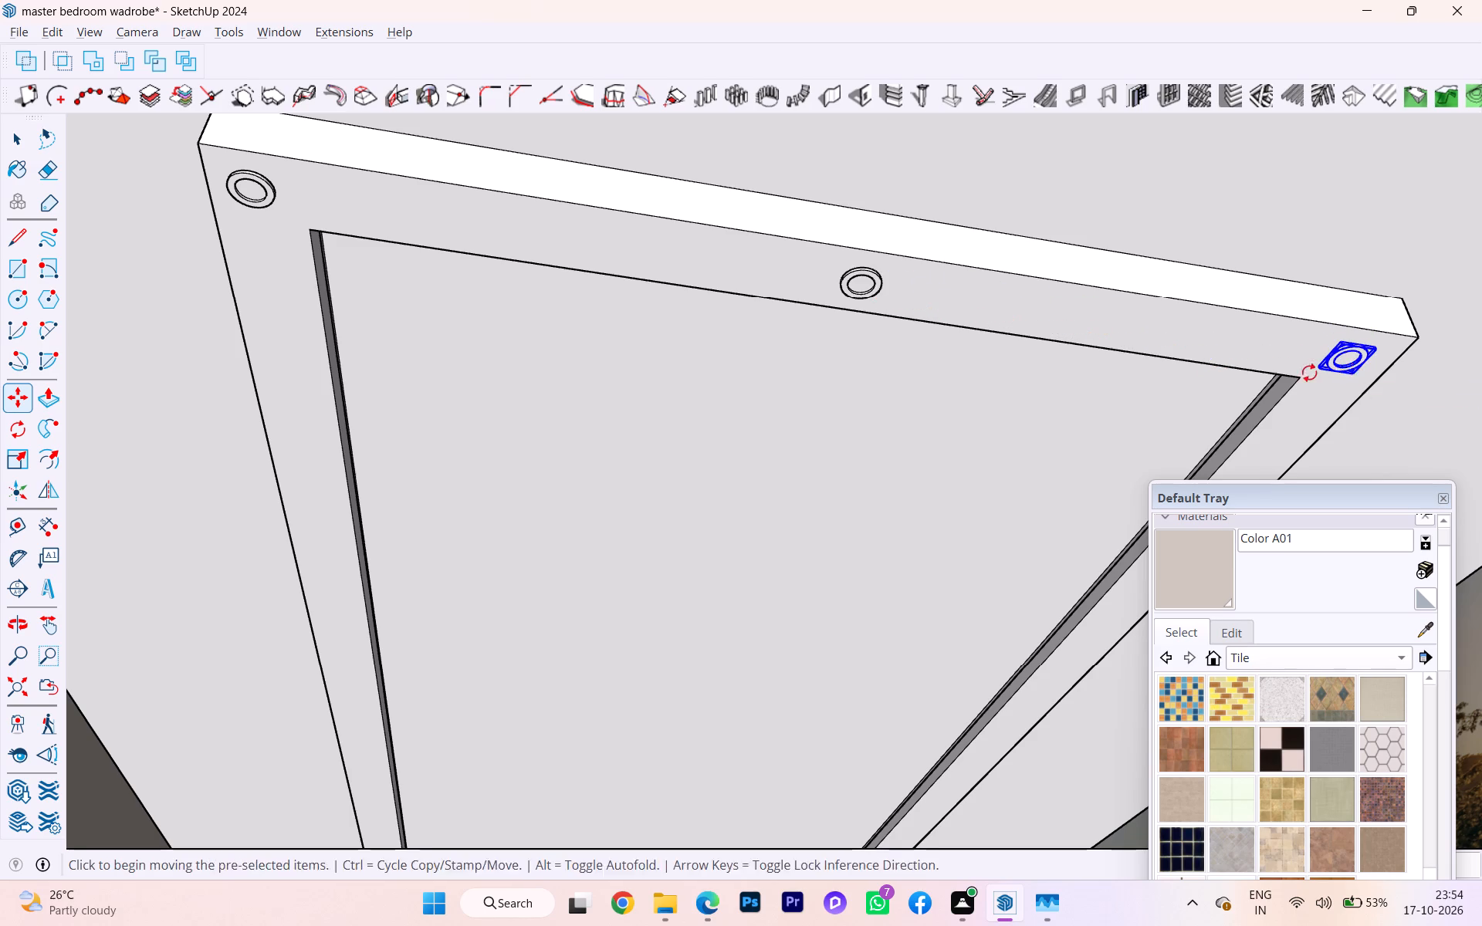
Select the row of three ceiling lights and copy it along the green axis to about midway towards the wardrobe.
scroll(851, 333, "down", 2)
scroll(725, 312, "up", 2)
scroll(644, 296, "down", 3)
scroll(614, 277, "up", 2)
scroll(570, 274, "down", 2)
scroll(568, 272, "up", 1)
scroll(566, 272, "down", 2)
key("space")
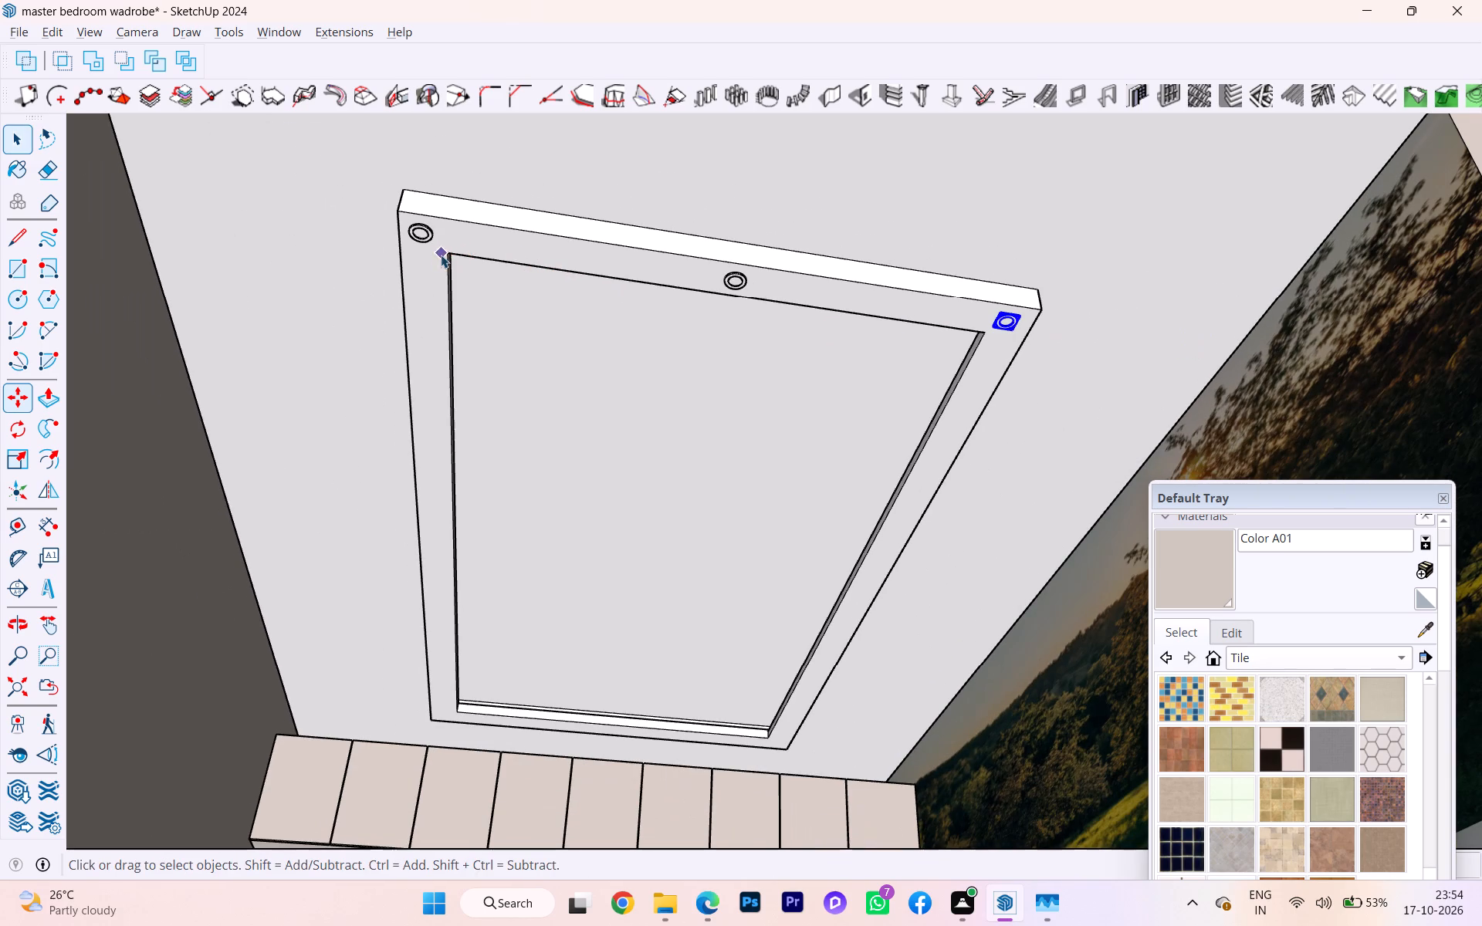
left_click(420, 241, "ctrl")
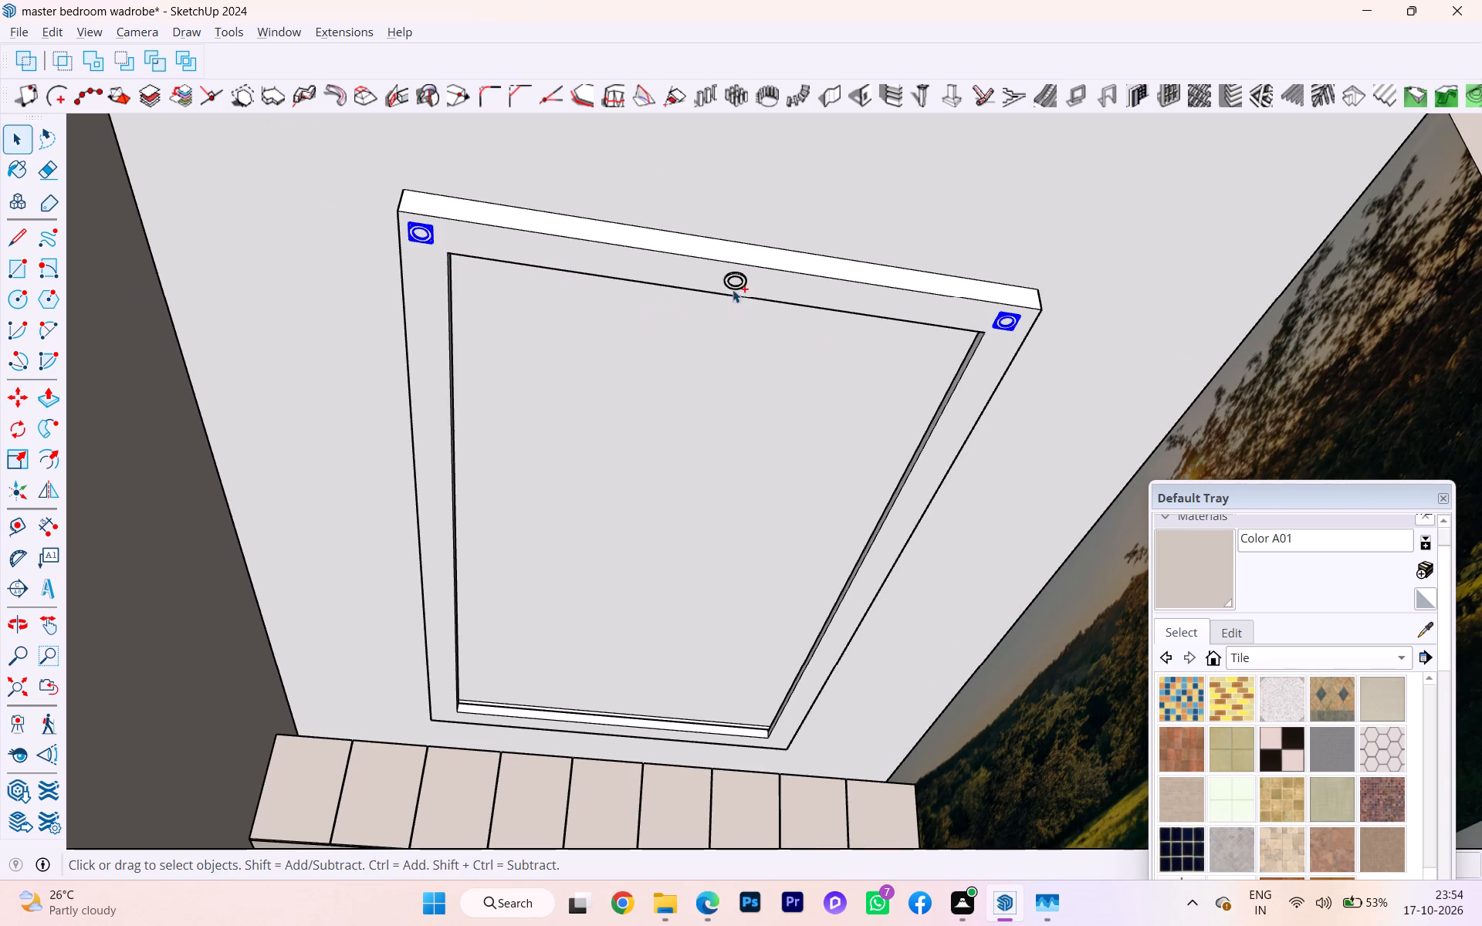
left_click(733, 286, "ctrl")
key("m")
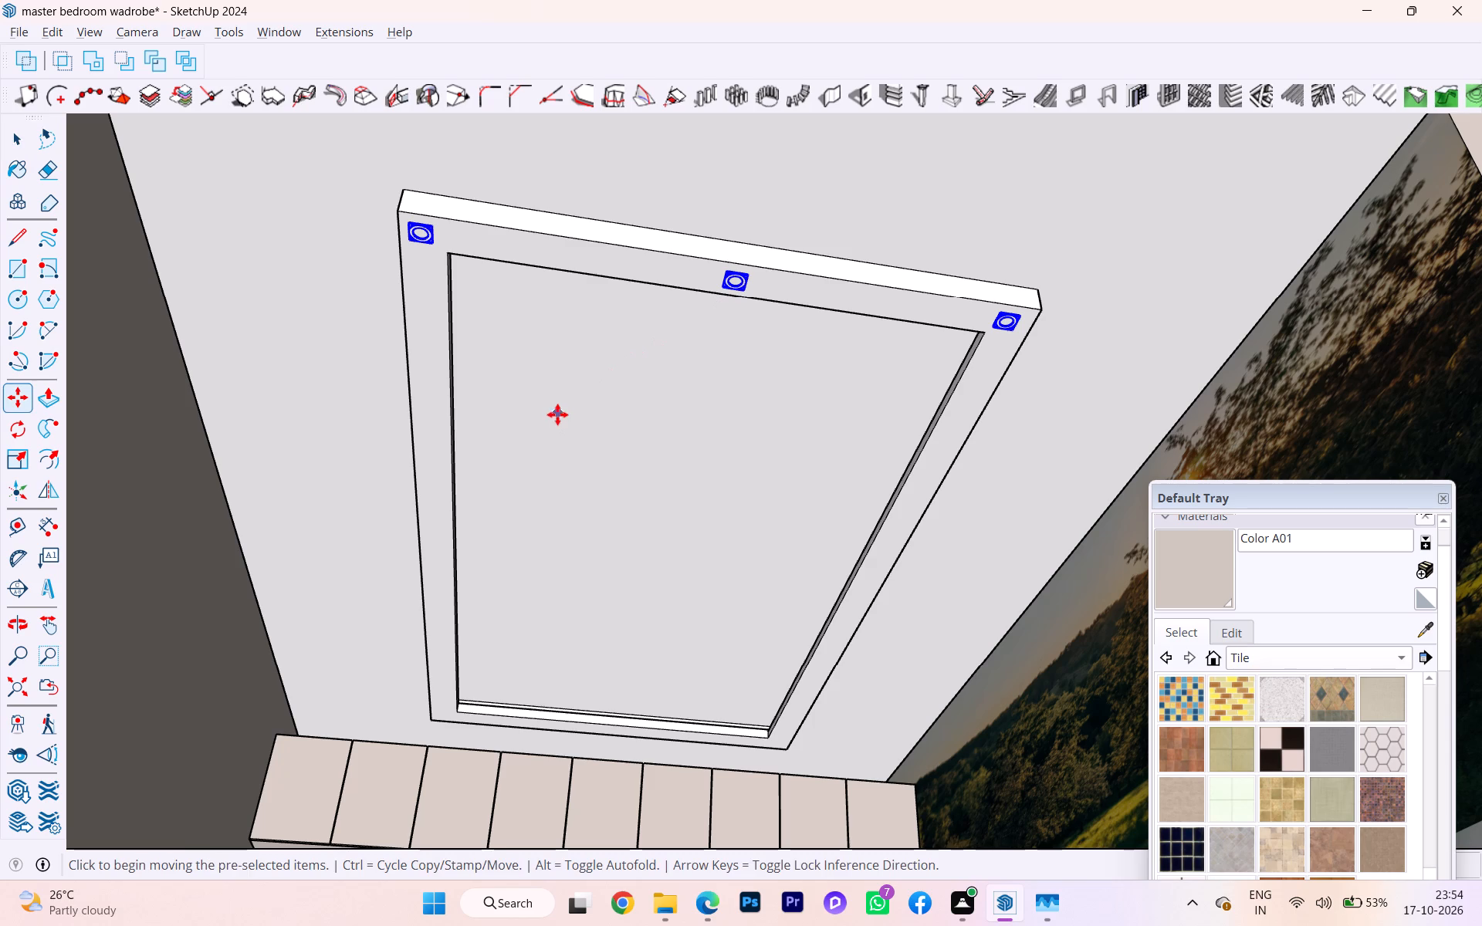
key("Return")
left_click(414, 242)
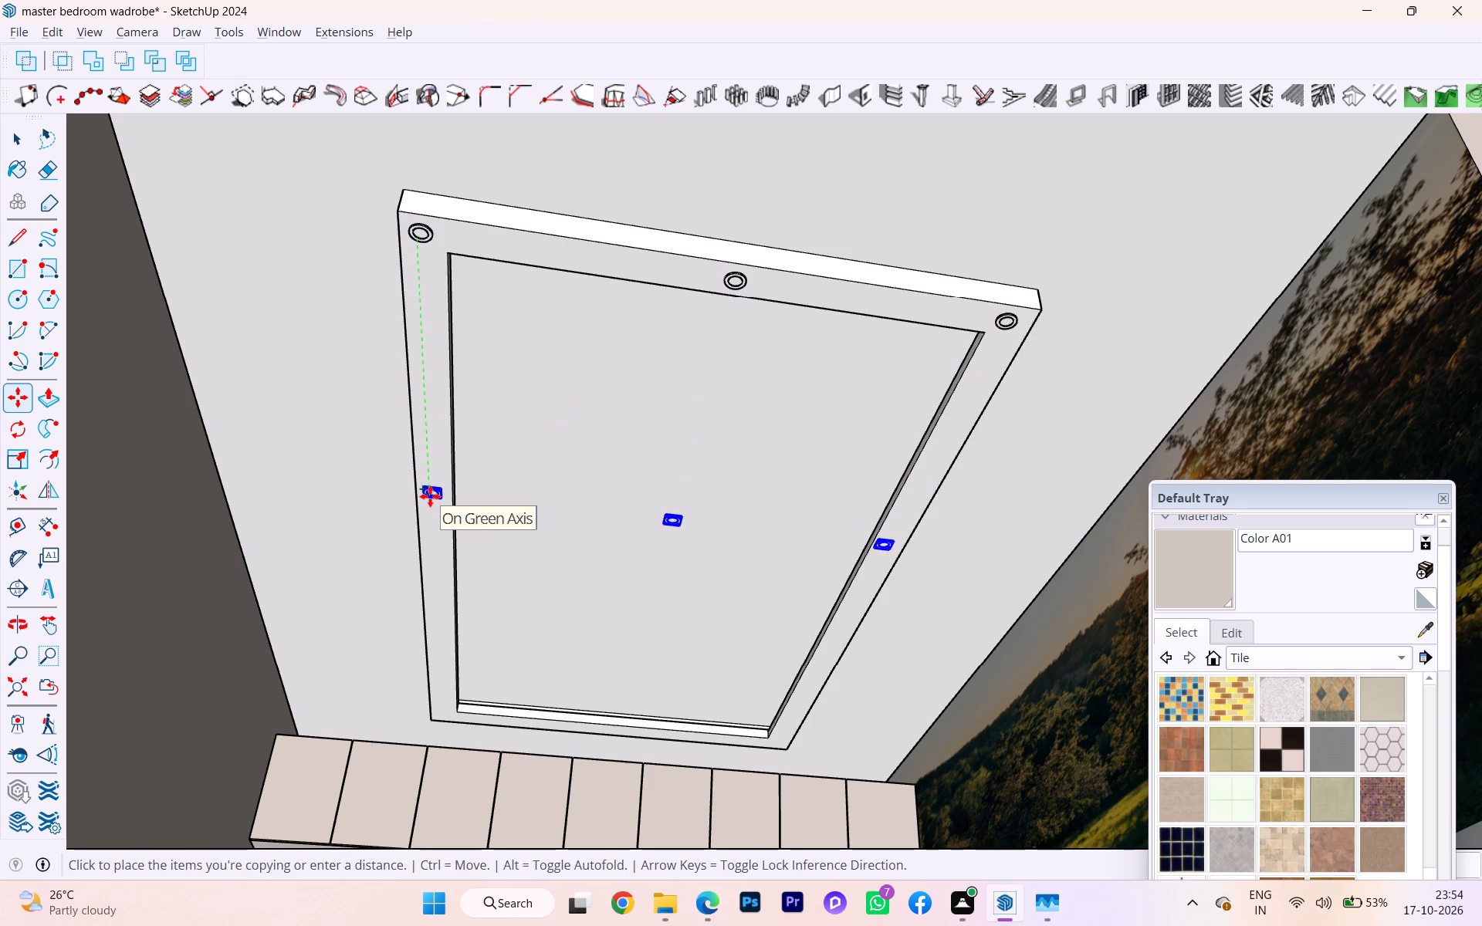
left_click(430, 496)
Copy the row of three ceiling lights along the green axis onto the frame edge nearest the wardrobe.
scroll(426, 501, "down", 1)
scroll(426, 501, "up", 5)
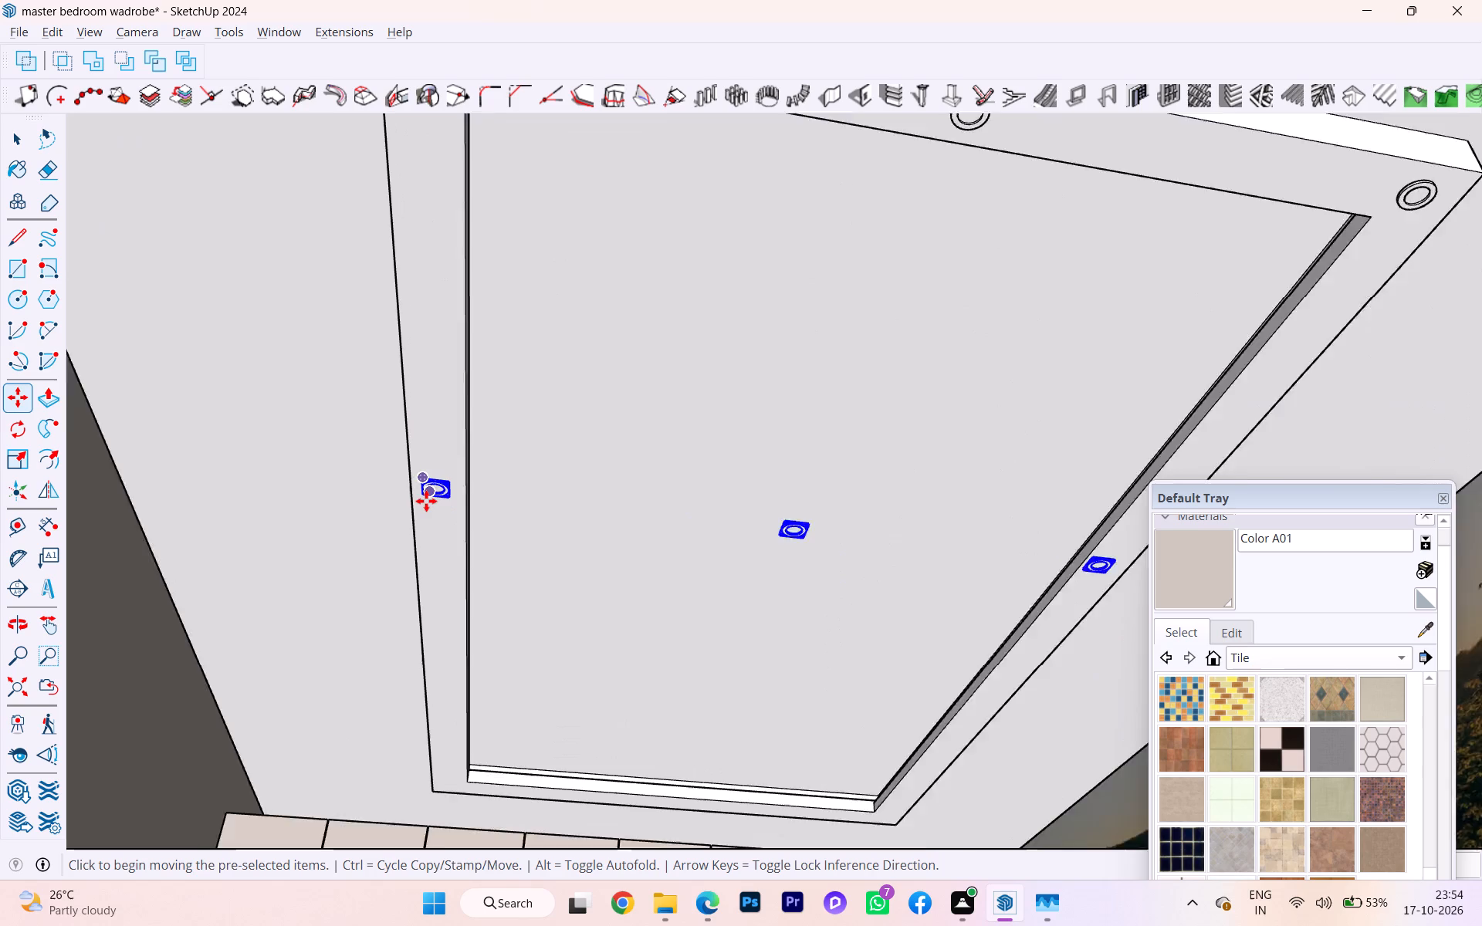
scroll(426, 501, "up", 2)
left_click(425, 496)
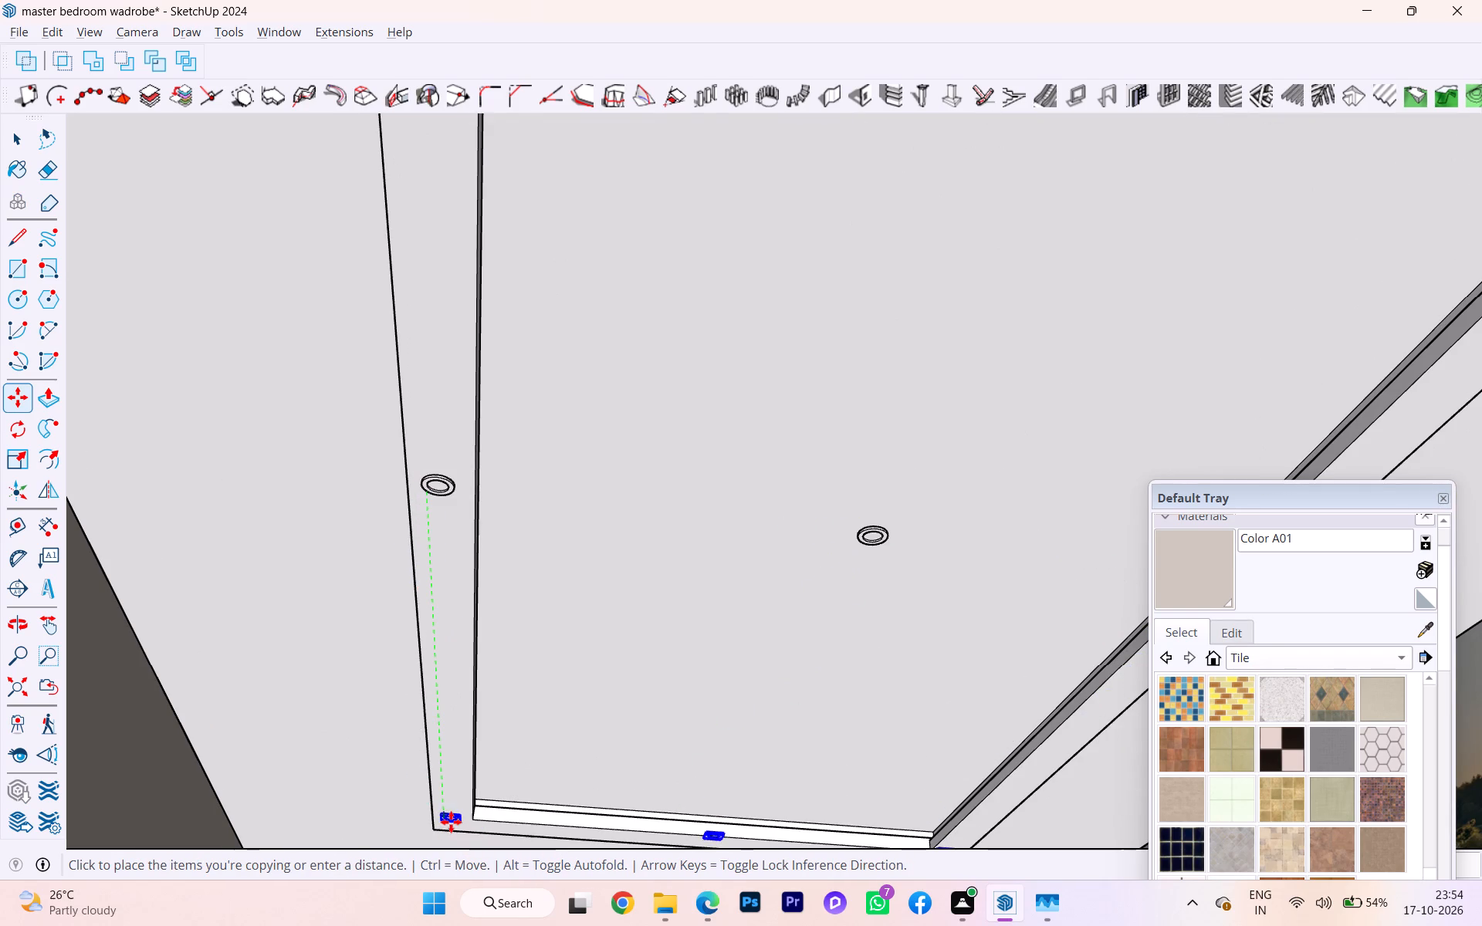
scroll(450, 822, "up", 2)
scroll(449, 822, "down", 1)
scroll(449, 822, "up", 7)
scroll(448, 833, "down", 1)
scroll(448, 833, "up", 8)
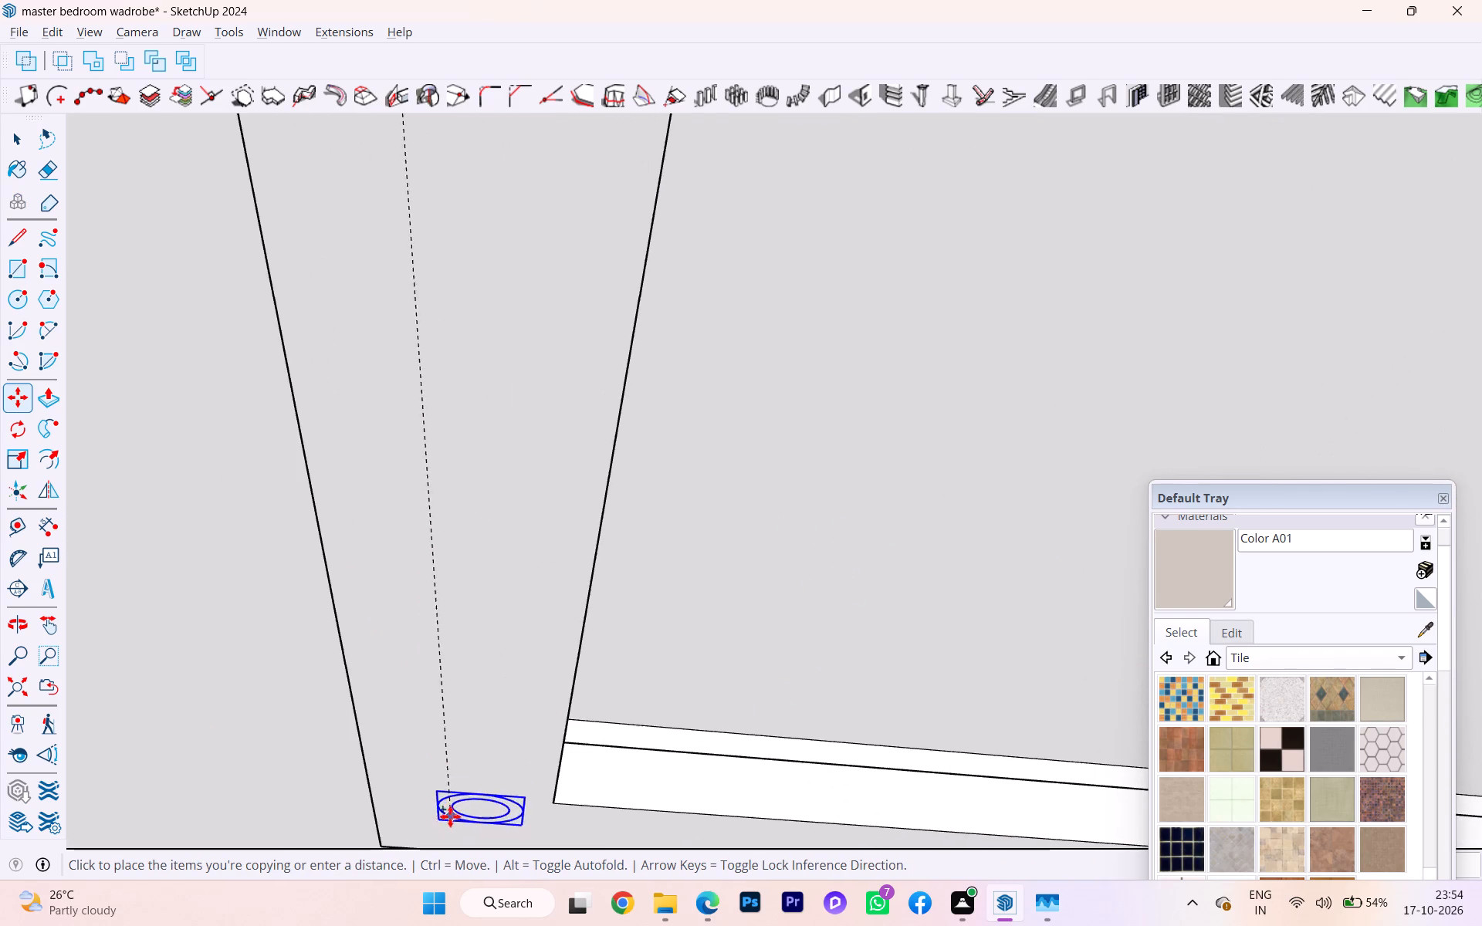
left_click(423, 825)
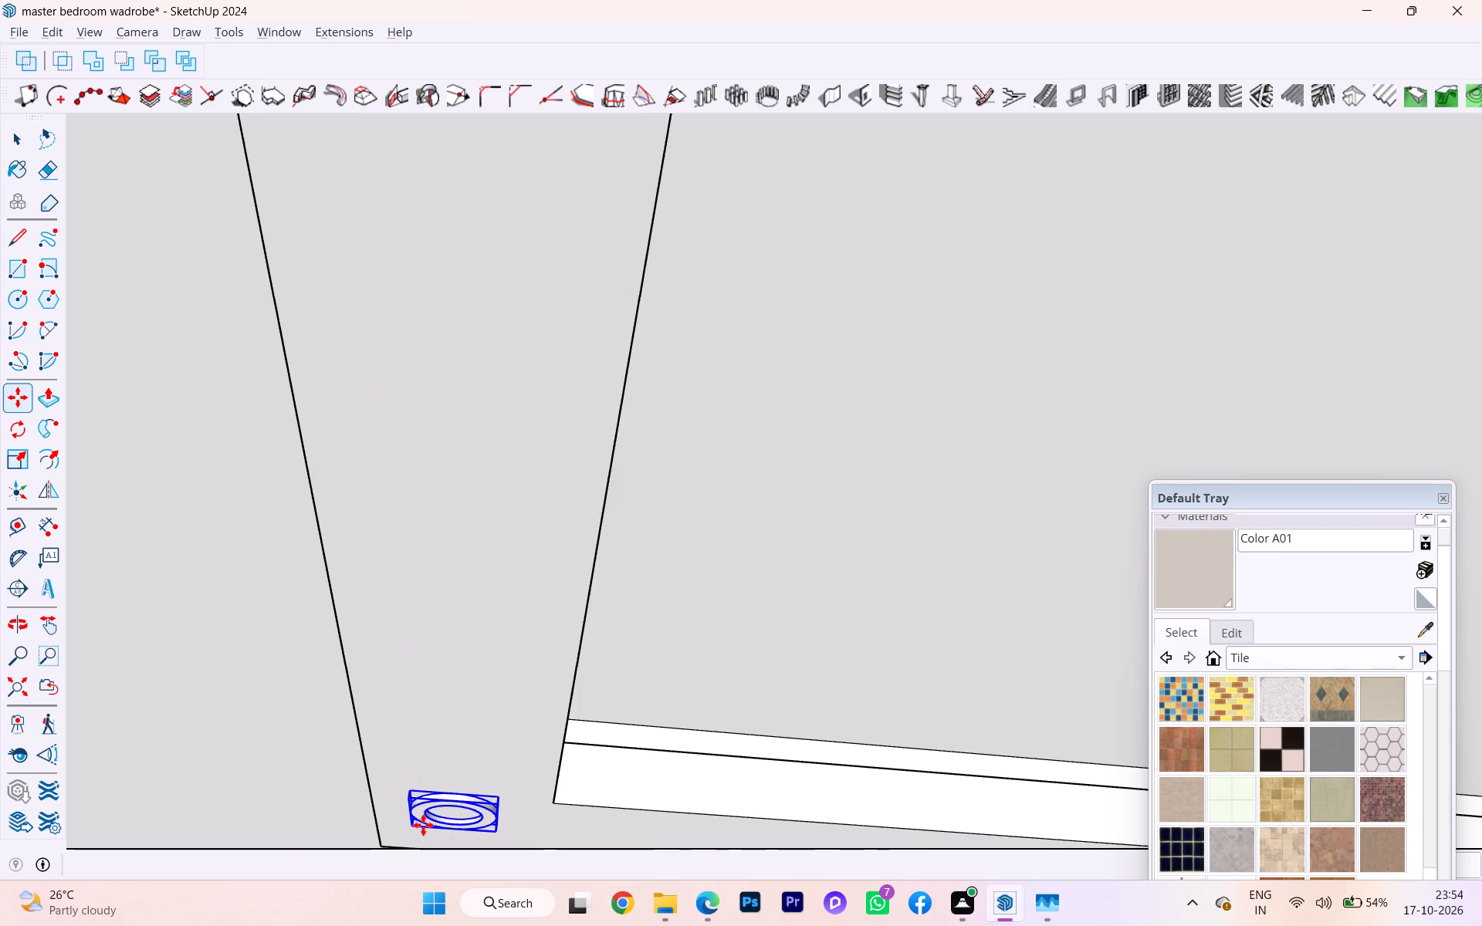
Move the middle light of the wardrobe-side row slightly towards the wardrobe so it sits within the frame edge.
scroll(391, 640, "down", 3)
scroll(389, 637, "up", 1)
scroll(380, 628, "down", 4)
scroll(310, 544, "up", 1)
scroll(310, 544, "down", 4)
scroll(307, 536, "up", 2)
scroll(307, 536, "down", 1)
scroll(672, 874, "up", 2)
scroll(709, 882, "down", 1)
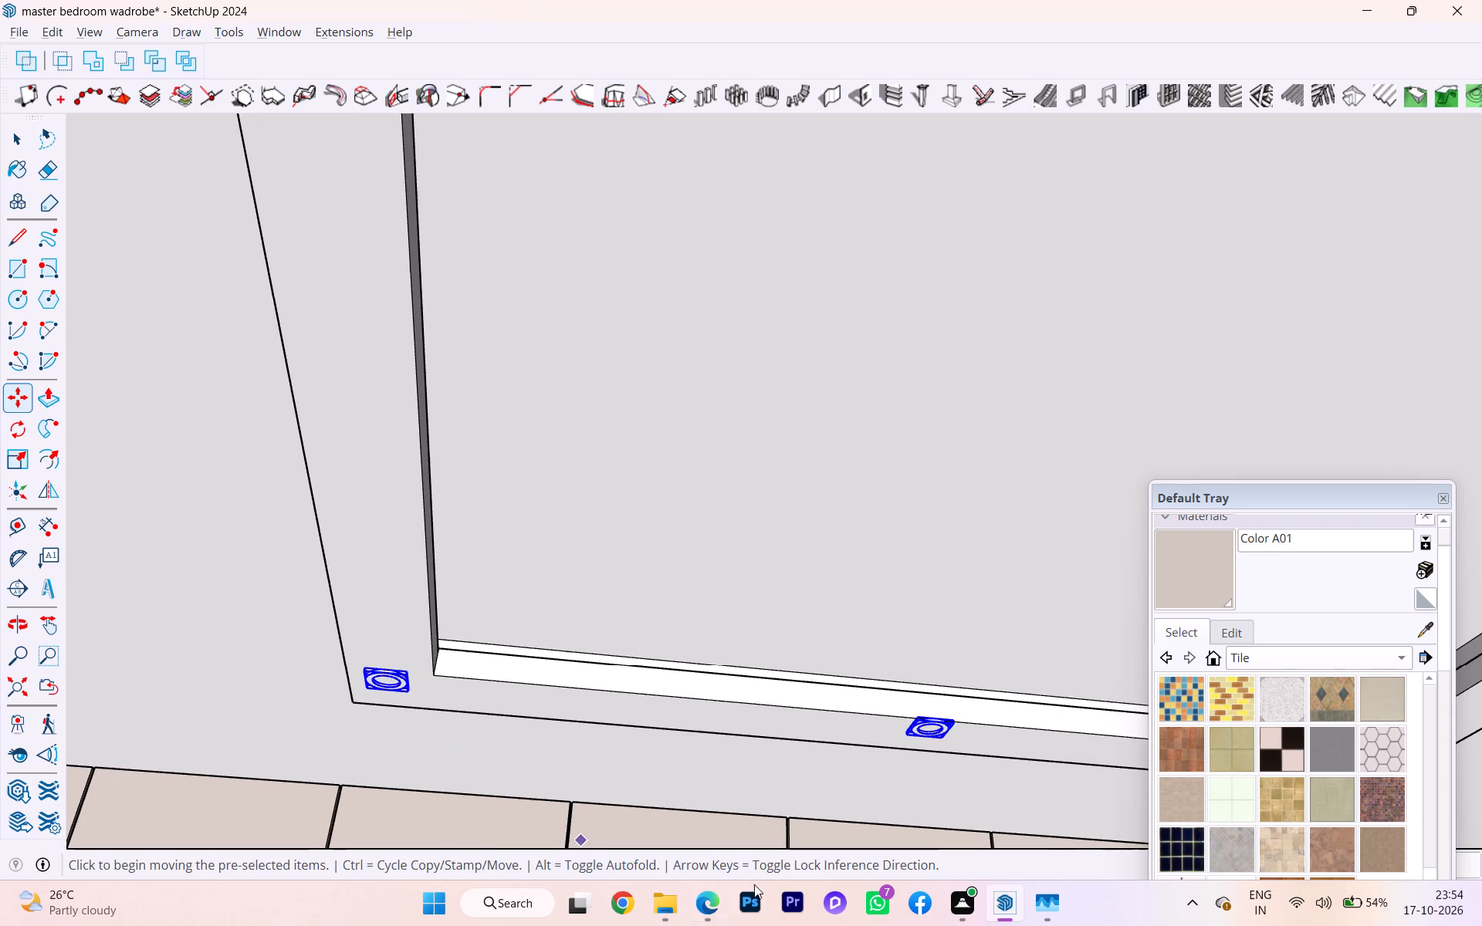
scroll(722, 883, "up", 1)
scroll(347, 602, "down", 1)
scroll(346, 600, "up", 1)
scroll(340, 588, "down", 3)
middle_click_drag(312, 461, 309, 254)
scroll(478, 623, "up", 2)
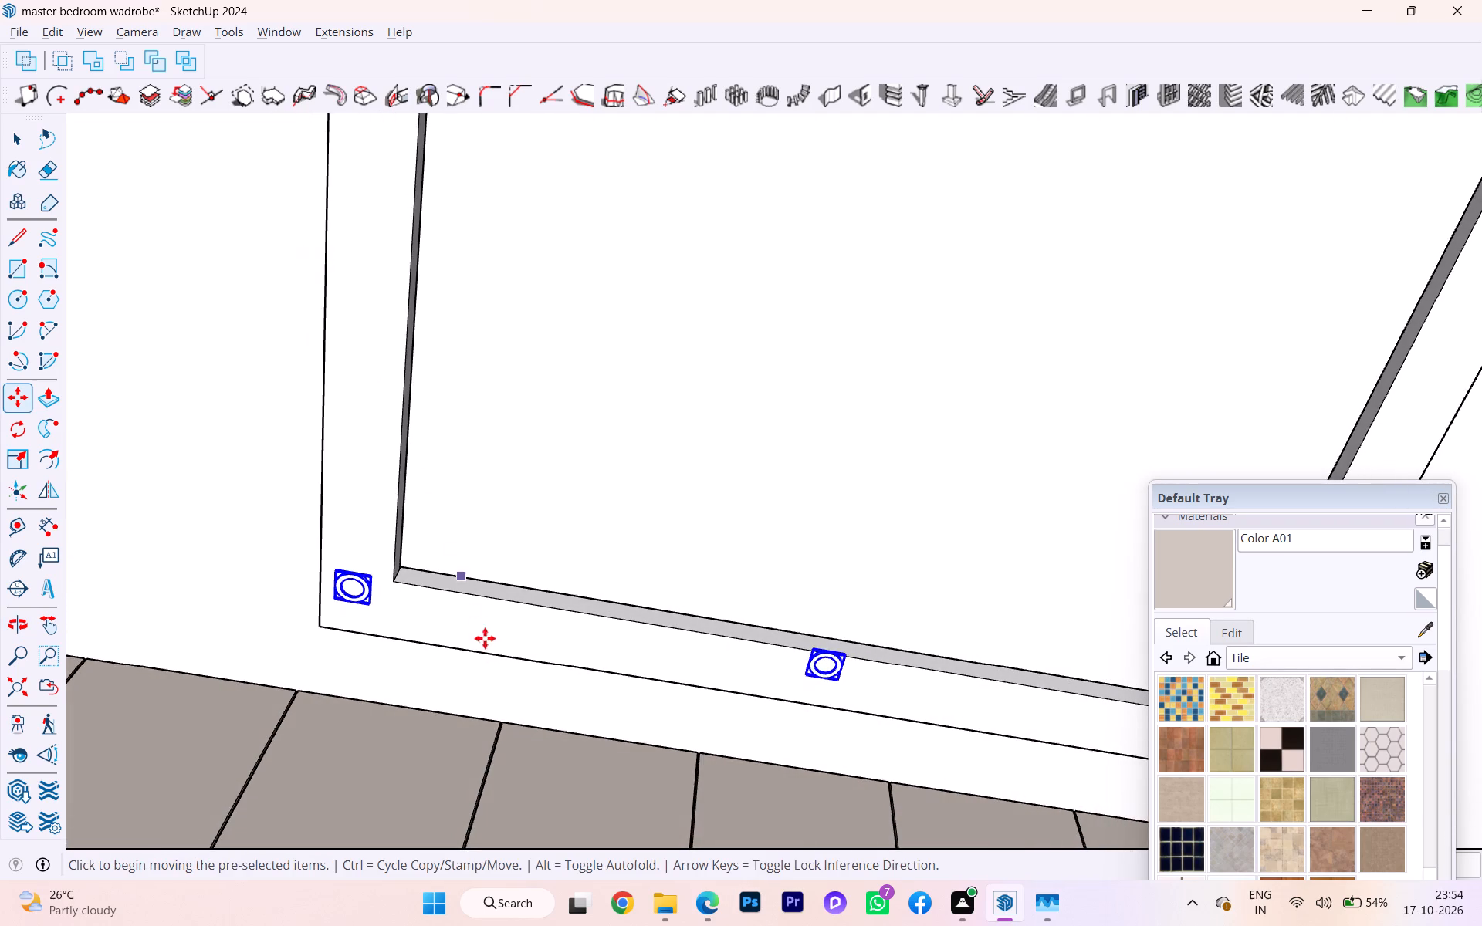
scroll(485, 638, "up", 1)
scroll(316, 633, "up", 4)
scroll(199, 549, "down", 3)
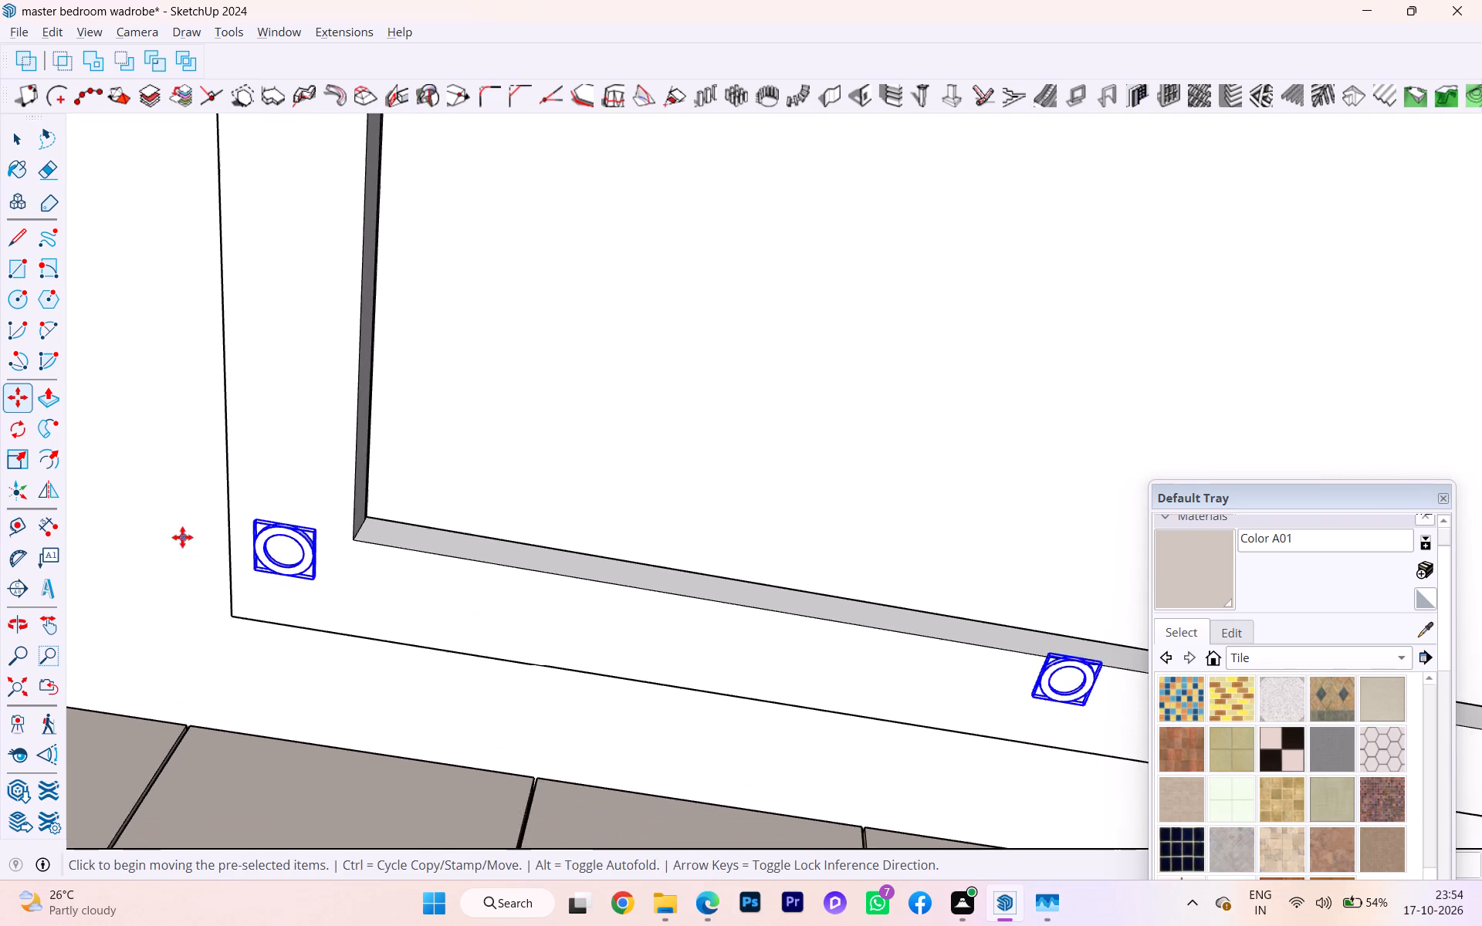
scroll(182, 537, "down", 3)
scroll(232, 519, "up", 2)
scroll(232, 519, "down", 1)
key("space")
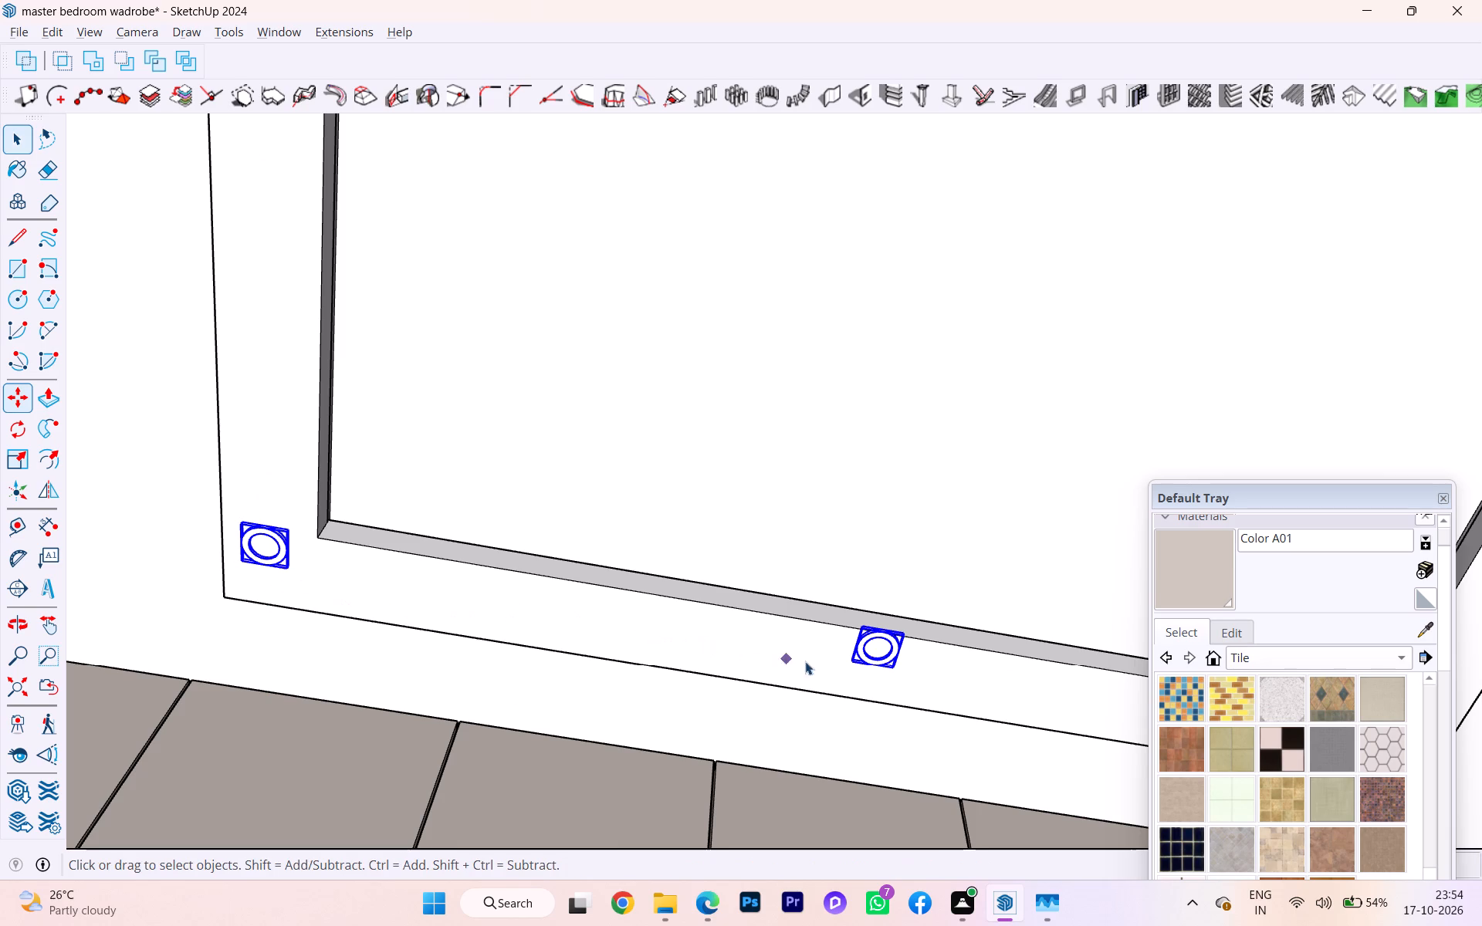
left_click(858, 663)
left_click(864, 654)
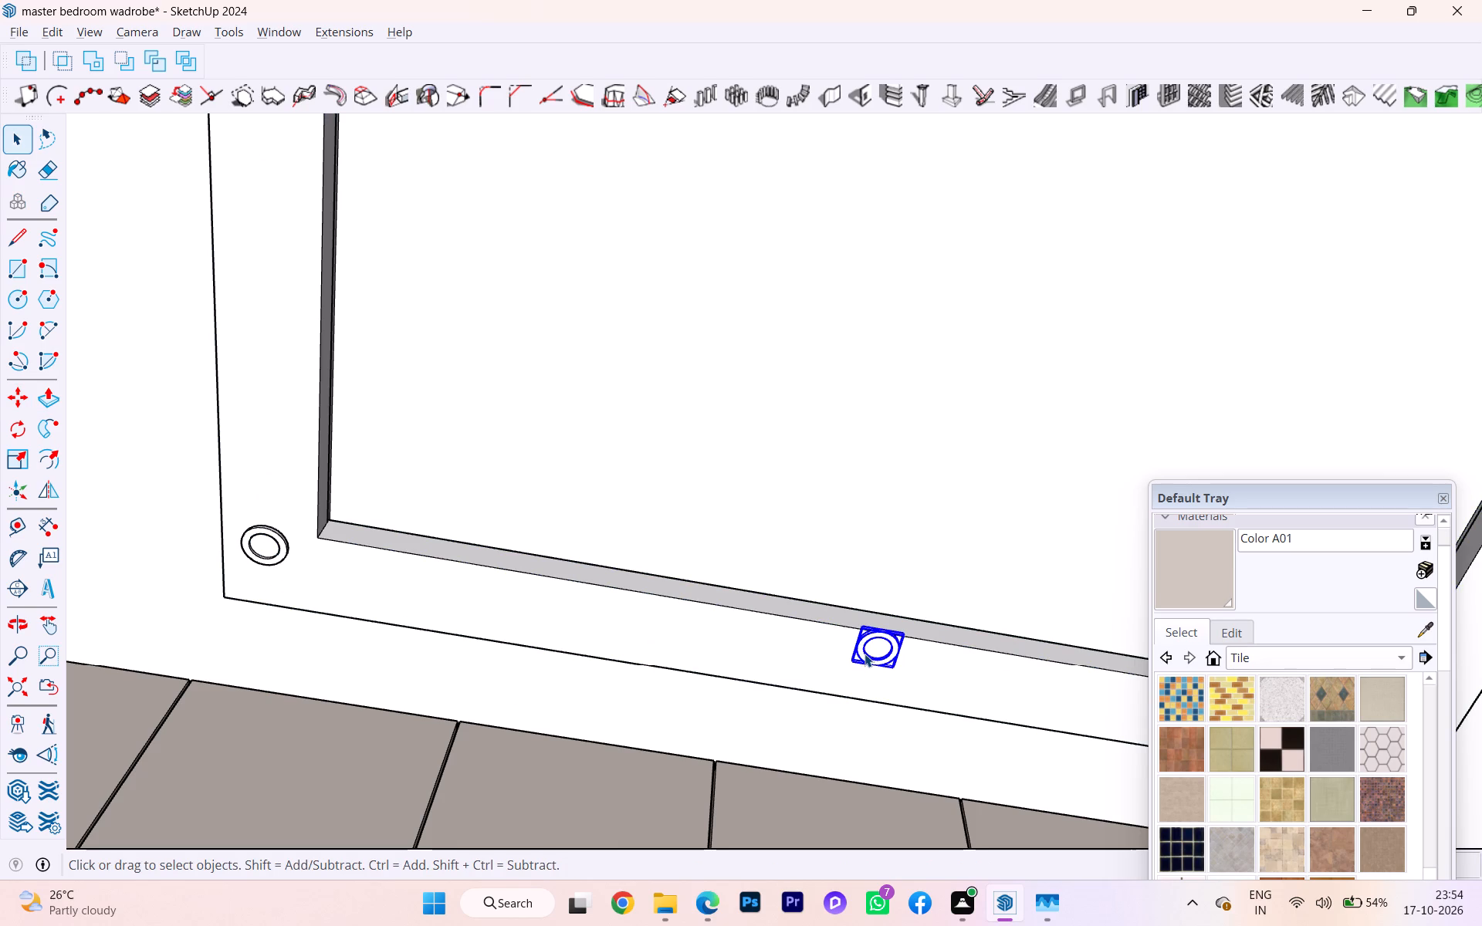
key("m")
left_click(867, 653)
left_click(867, 667)
key("space")
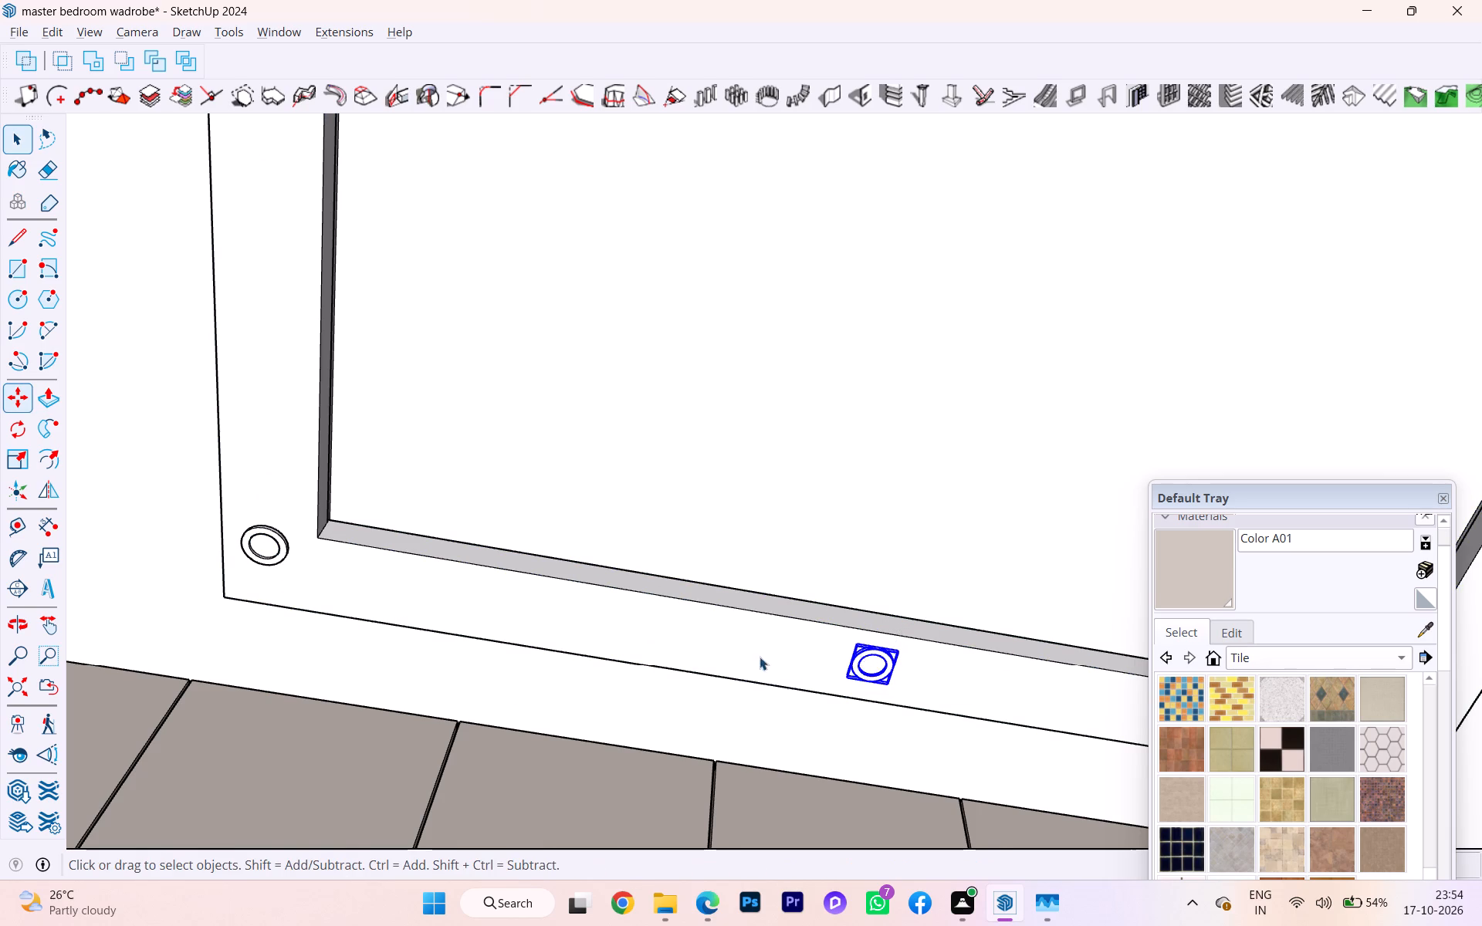
Move the wardrobe-side corner light near the landscape wall slightly away from the recess, within the frame border.
scroll(509, 579, "down", 2)
scroll(508, 579, "up", 3)
scroll(508, 579, "down", 2)
scroll(505, 578, "up", 3)
scroll(499, 578, "down", 2)
scroll(412, 543, "up", 5)
scroll(333, 540, "down", 4)
scroll(315, 536, "up", 2)
scroll(313, 536, "down", 1)
scroll(398, 561, "down", 1)
scroll(699, 661, "up", 3)
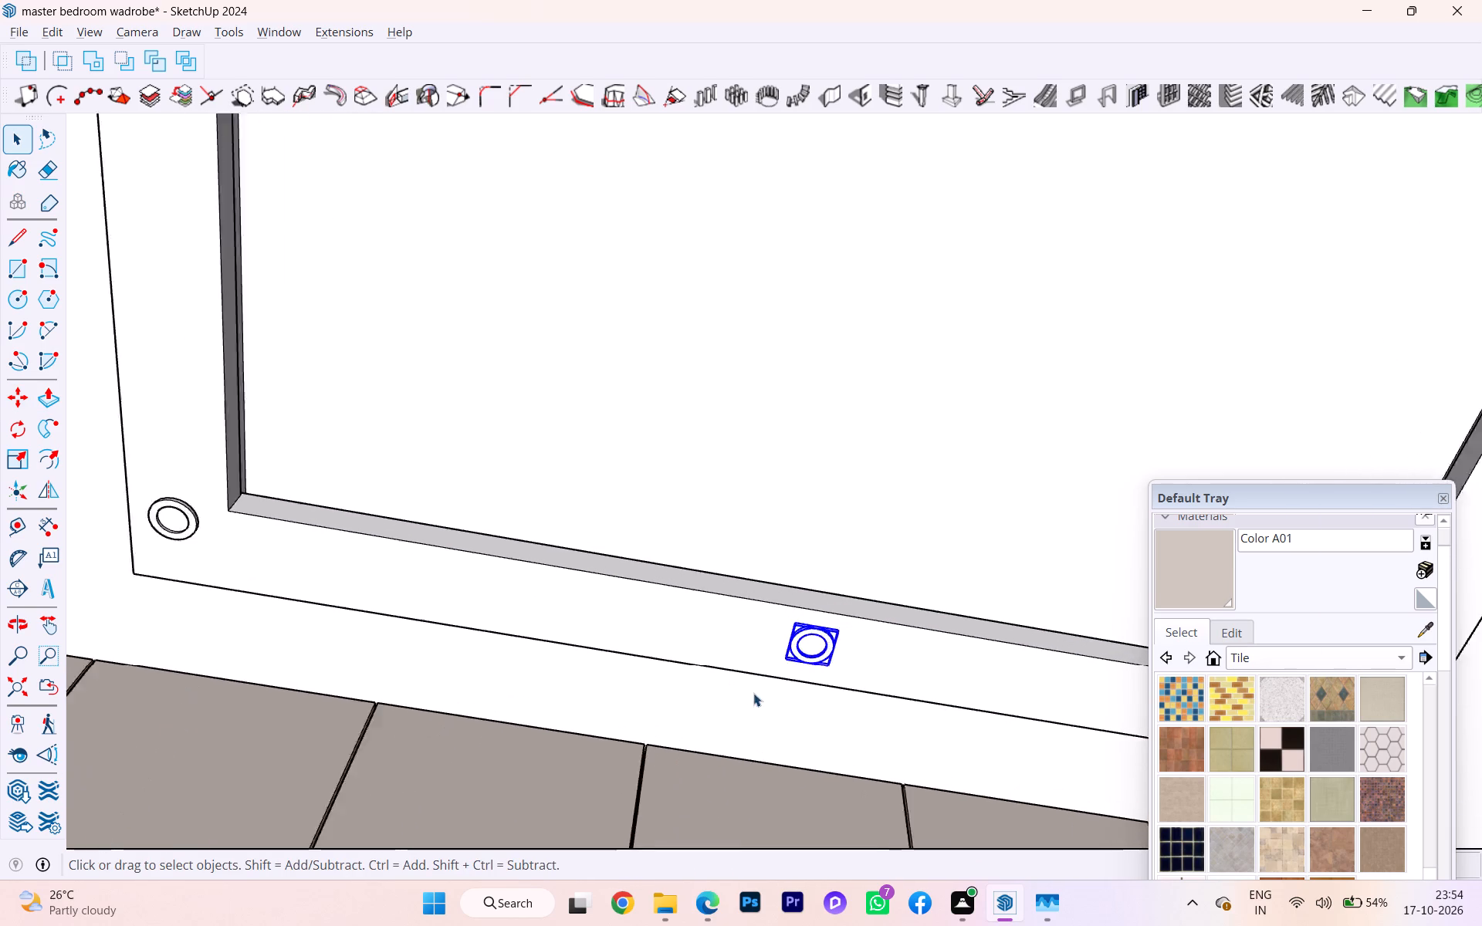
scroll(753, 693, "up", 12)
scroll(836, 630, "down", 1)
scroll(836, 630, "up", 2)
scroll(384, 526, "down", 14)
scroll(396, 522, "up", 1)
scroll(396, 522, "down", 3)
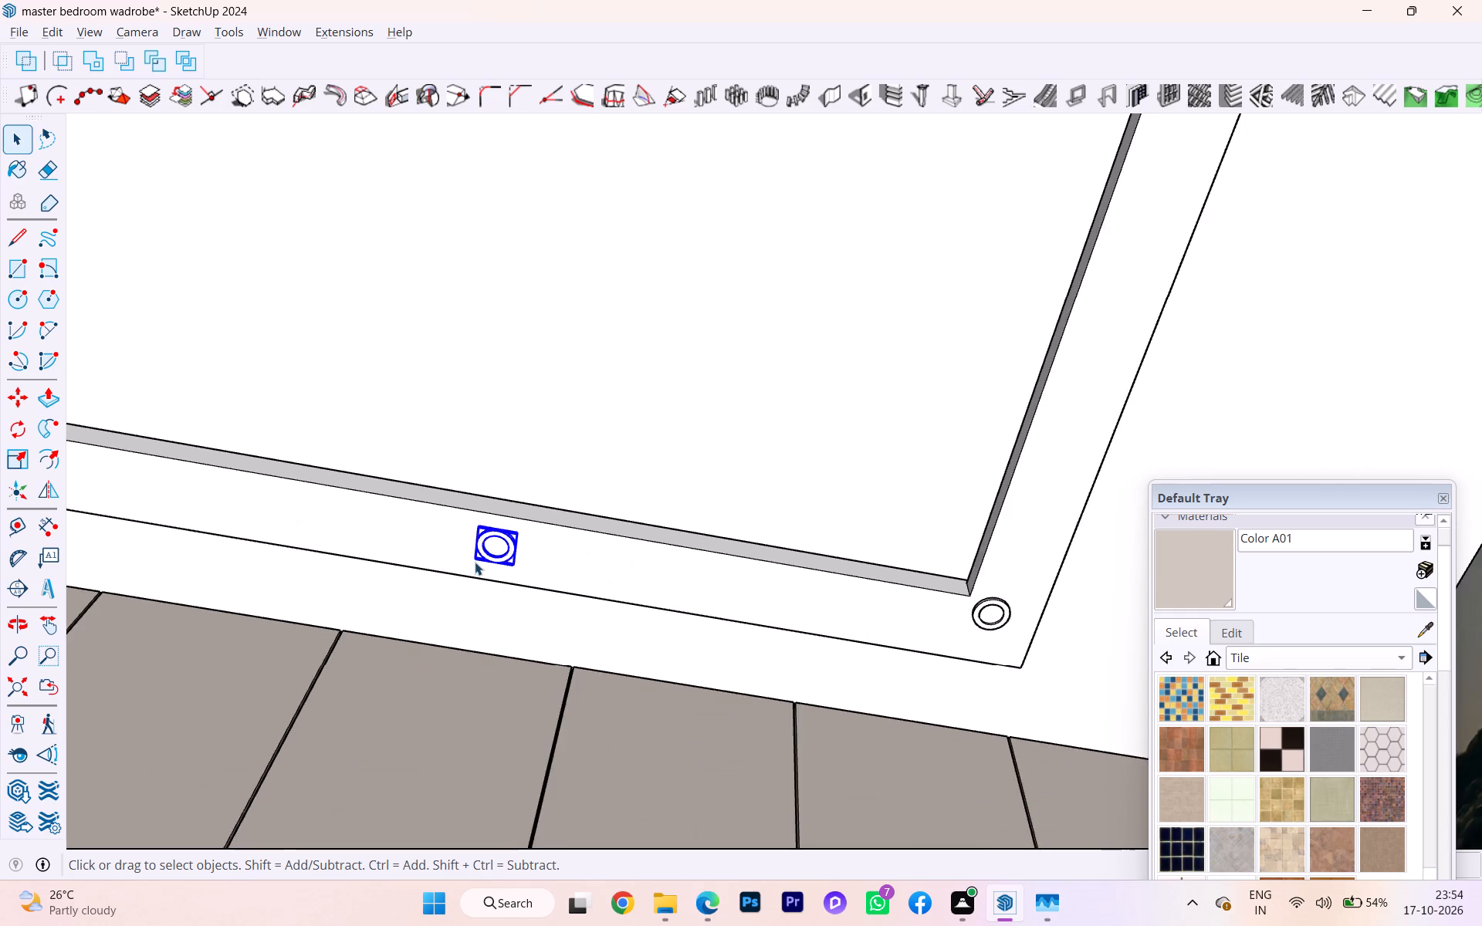
scroll(475, 562, "down", 1)
scroll(475, 562, "up", 6)
left_click(1097, 637)
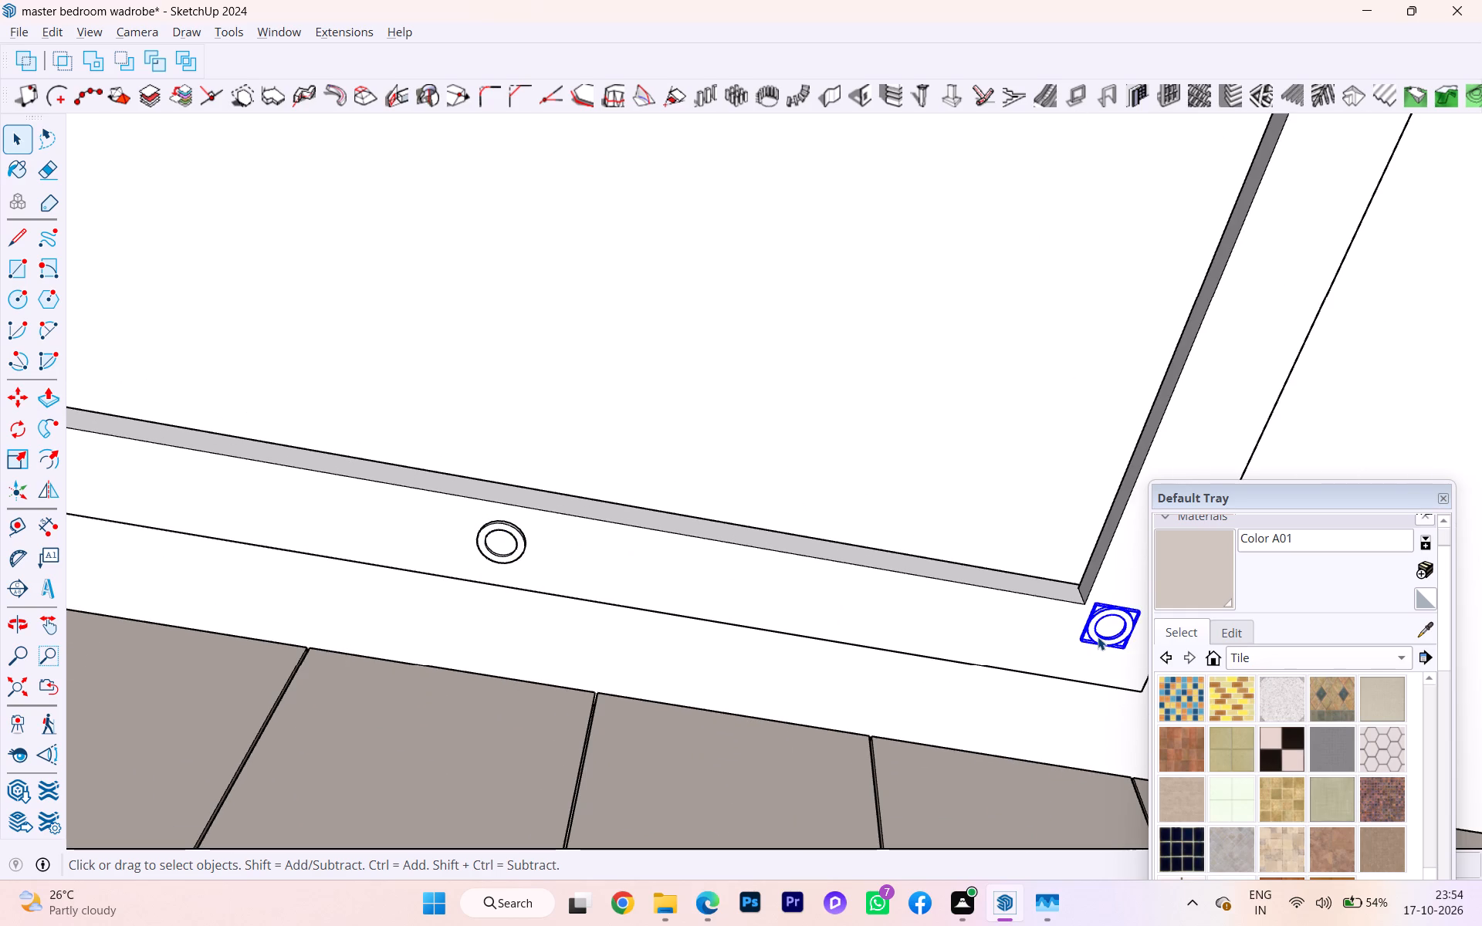
key("m")
left_click(1096, 635)
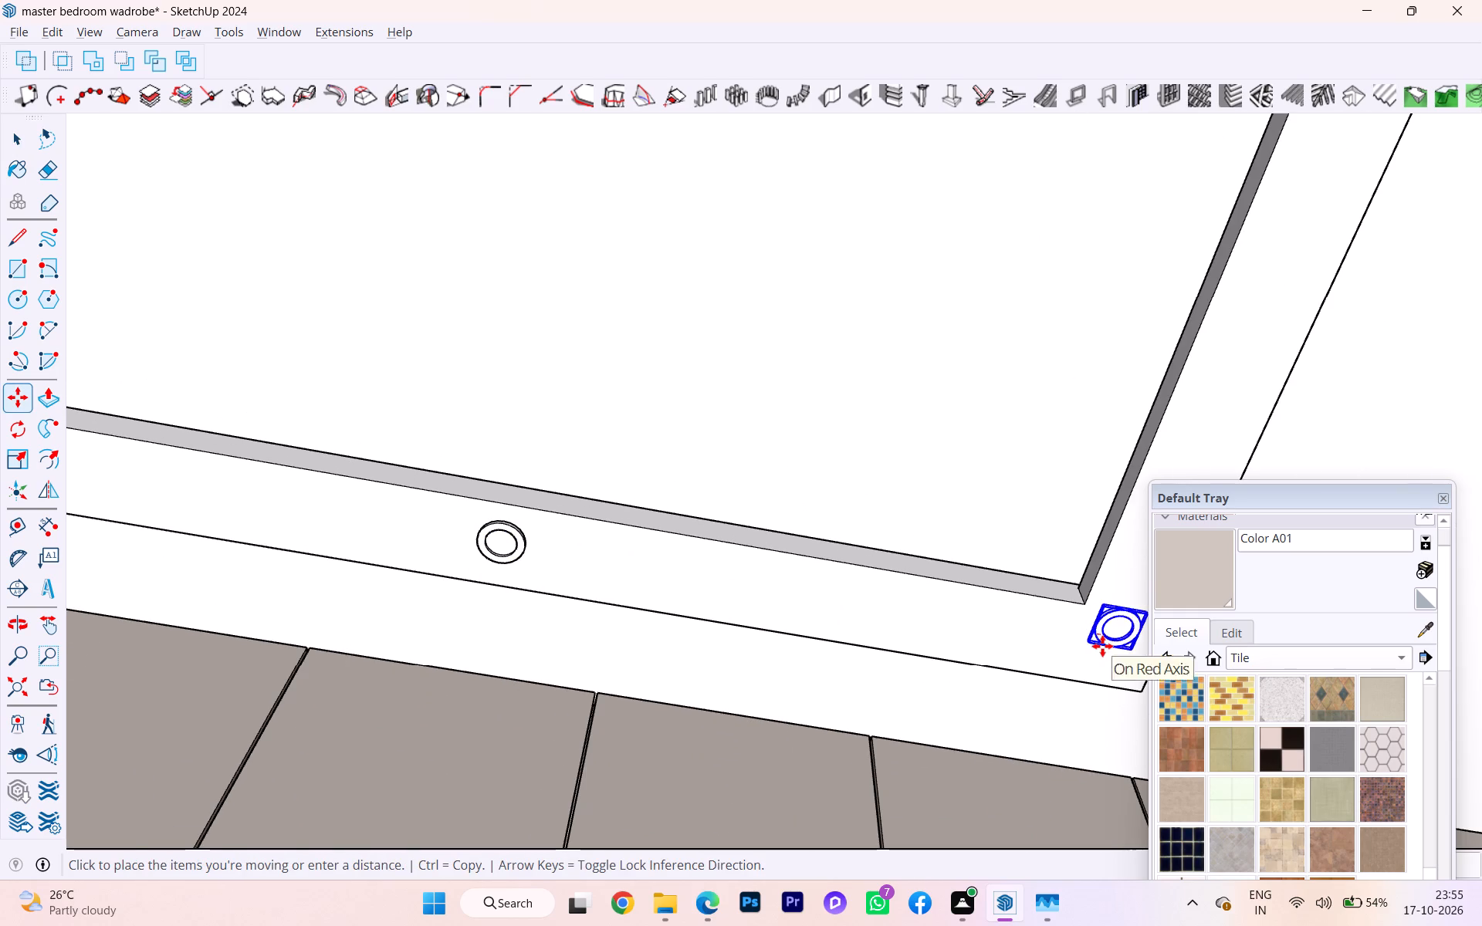
left_click(1103, 651)
key("space")
Examine the placement of the ceiling lights along the wardrobe side and around the false ceiling frame.
scroll(774, 551, "down", 1)
middle_click_drag(774, 551, 772, 624)
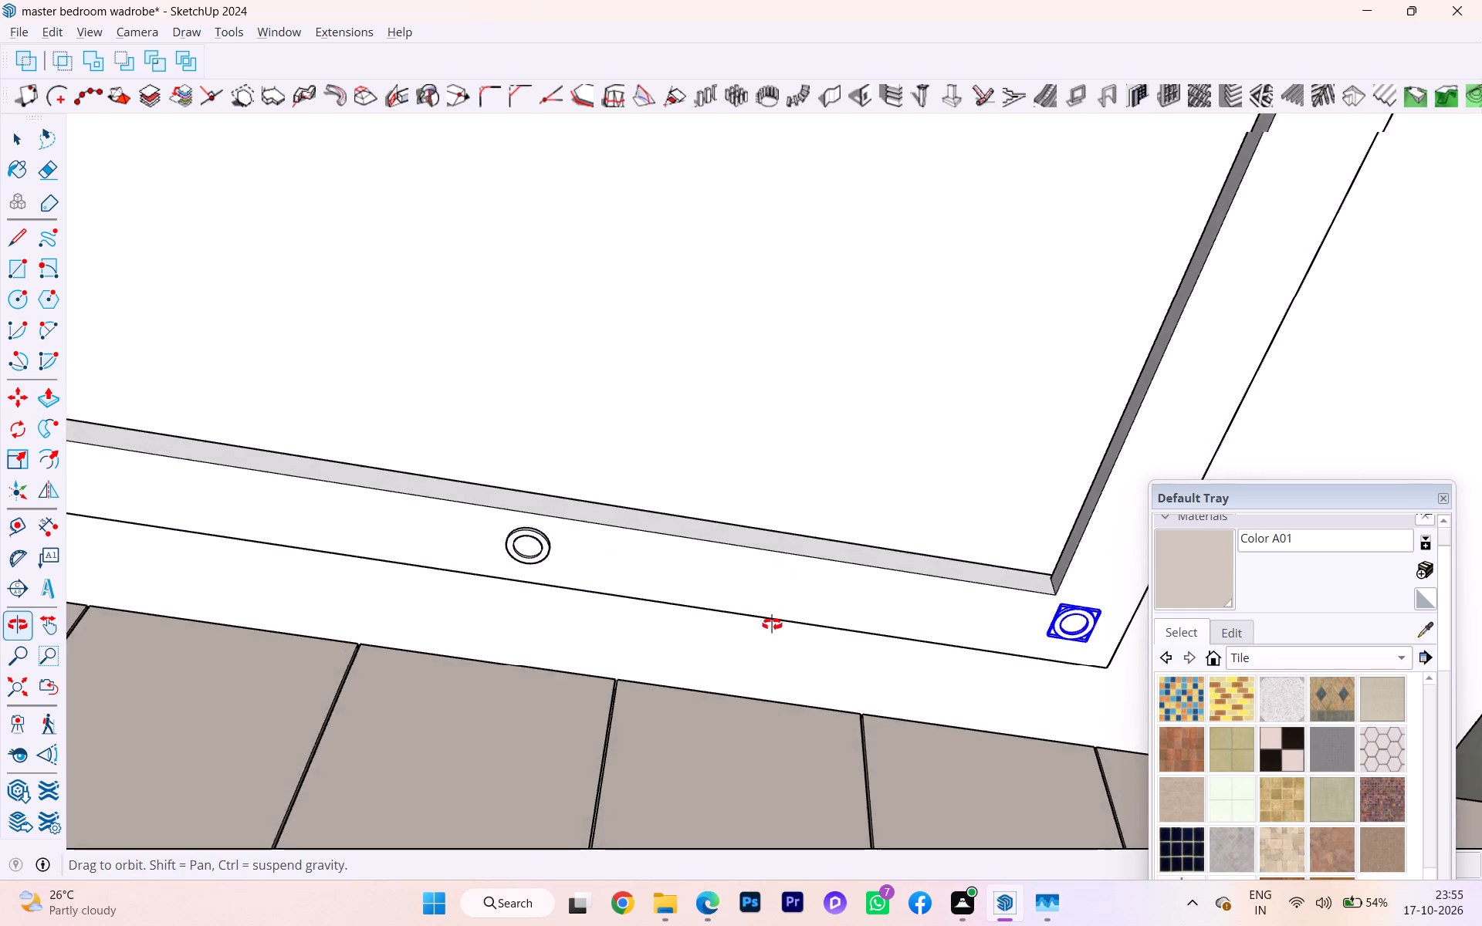
middle_click_drag(772, 624, 768, 674)
scroll(580, 523, "up", 2)
scroll(581, 522, "down", 1)
scroll(581, 521, "up", 3)
left_click(570, 517)
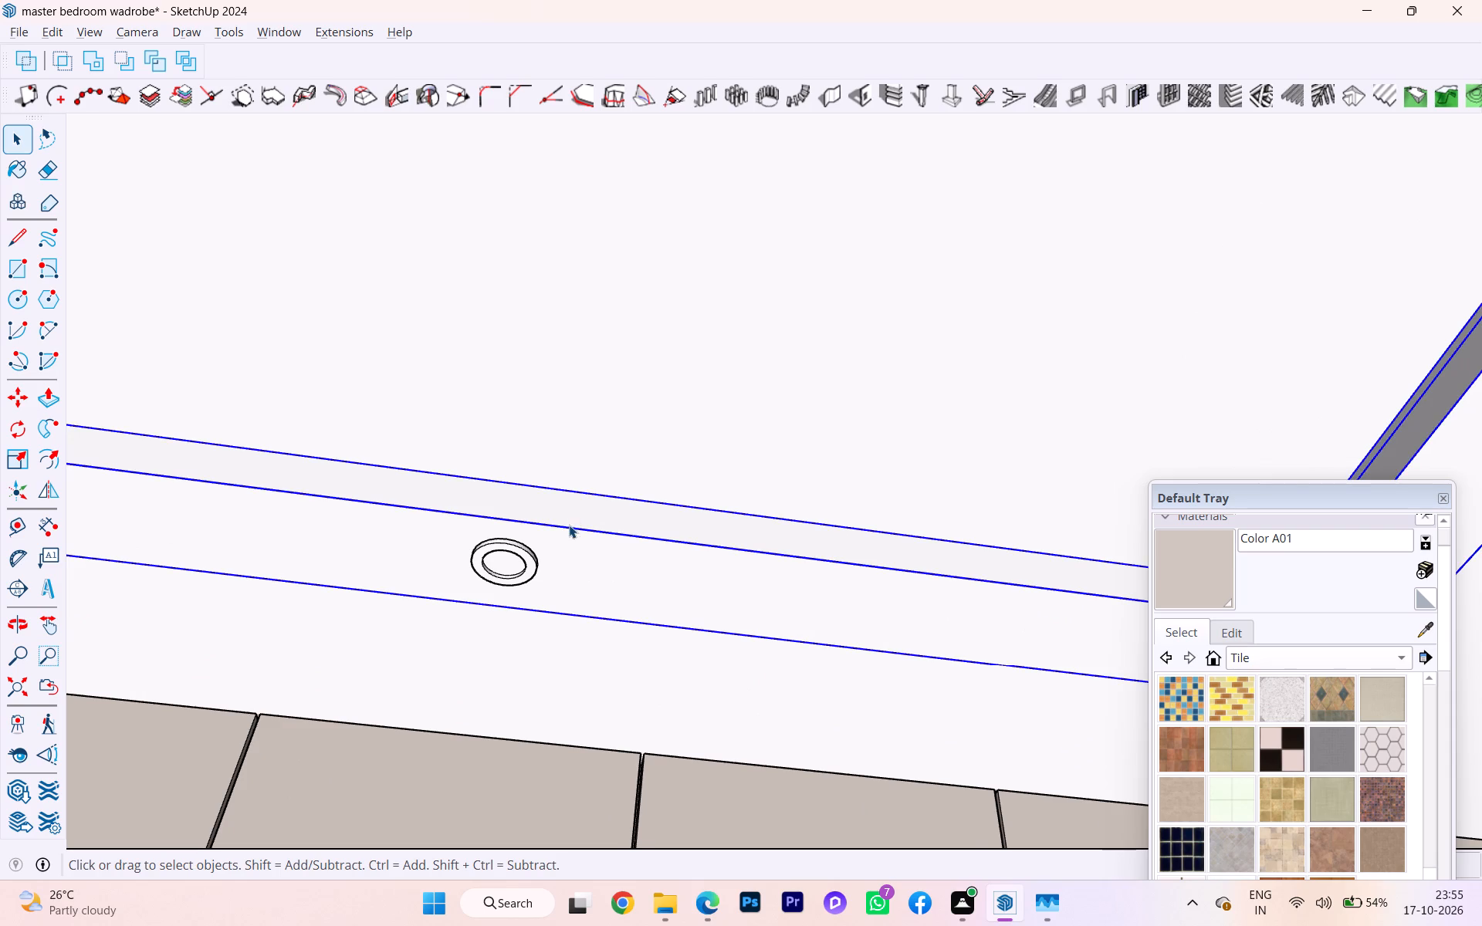
middle_click_drag(569, 525, 550, 612)
scroll(569, 525, "down", 2)
middle_click_drag(543, 532, 530, 614)
scroll(541, 588, "down", 1)
scroll(526, 603, "up", 1)
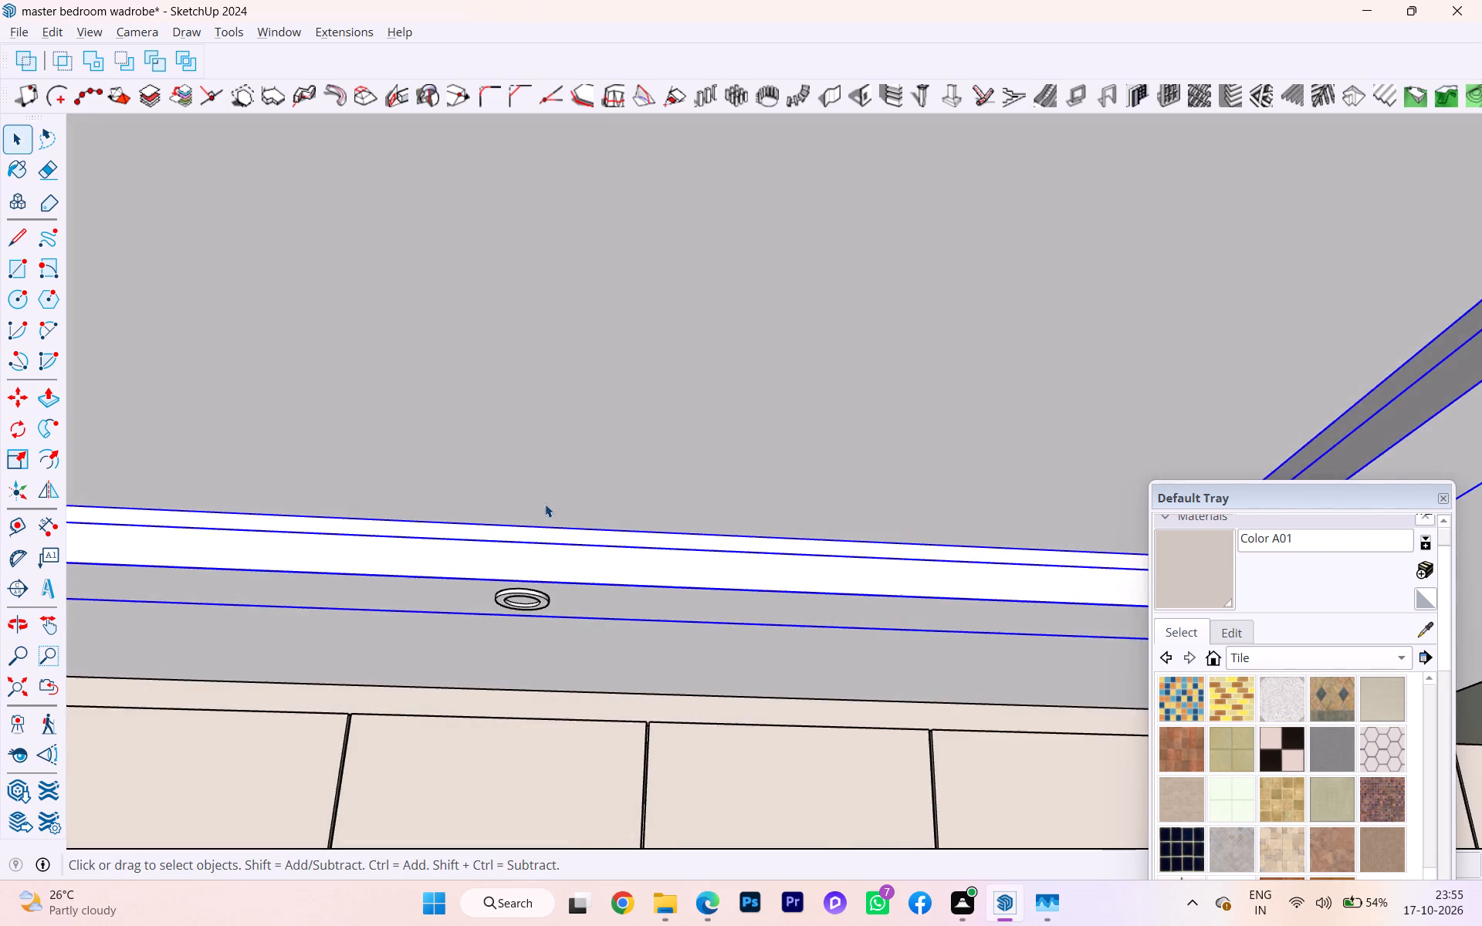
scroll(545, 504, "down", 1)
scroll(545, 503, "up", 2)
scroll(545, 502, "down", 11)
scroll(549, 481, "up", 1)
scroll(549, 481, "down", 3)
scroll(549, 481, "up", 1)
scroll(550, 471, "down", 4)
scroll(550, 471, "up", 1)
scroll(550, 471, "down", 2)
scroll(550, 472, "up", 5)
scroll(550, 472, "down", 3)
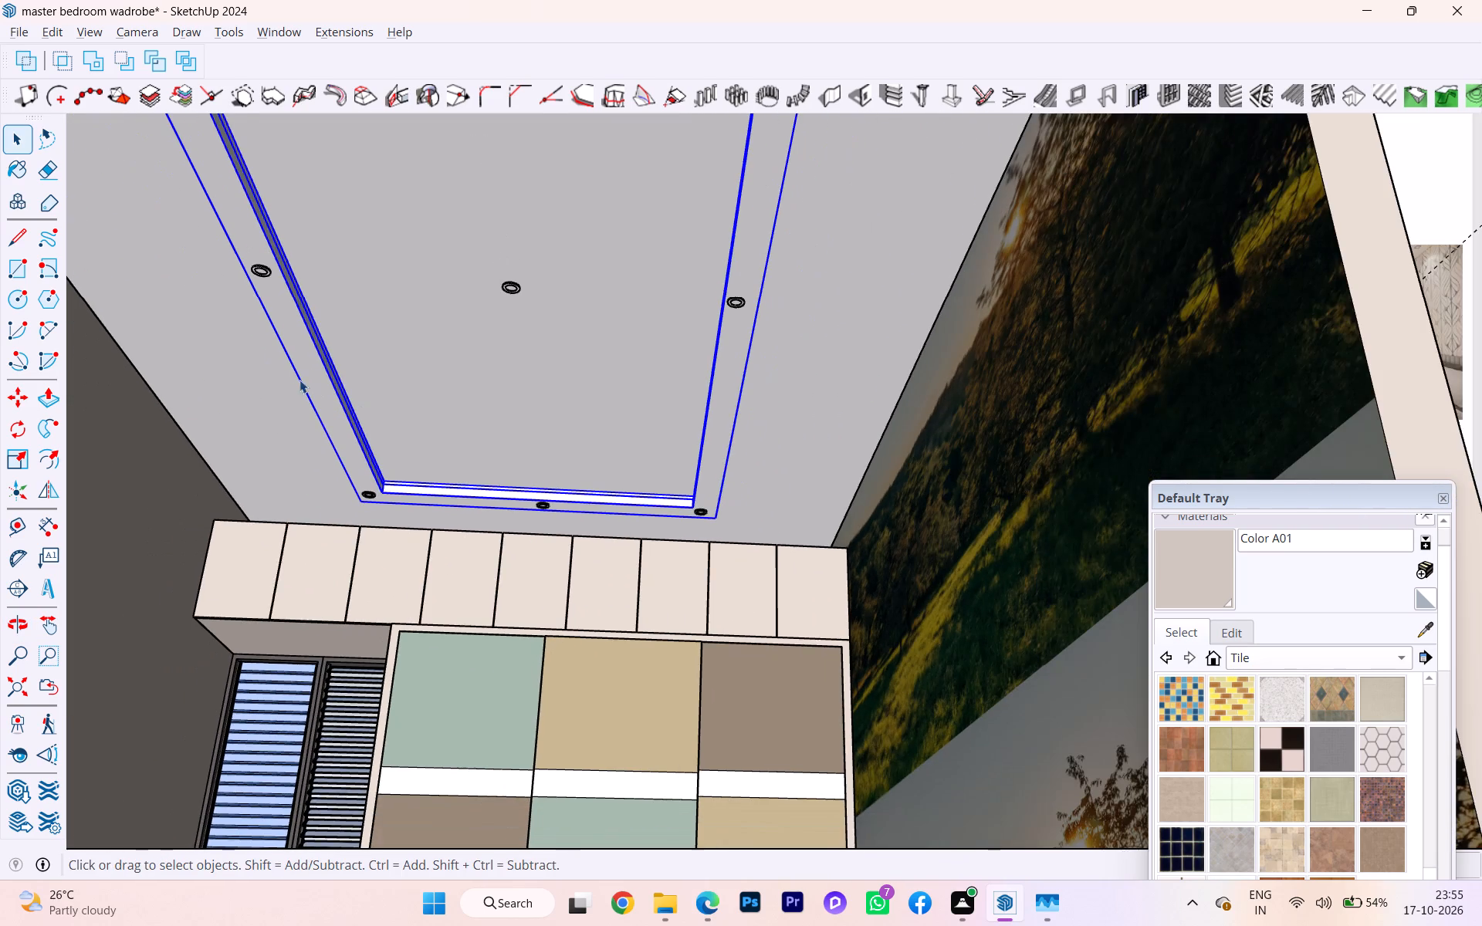
middle_click_drag(304, 377, 146, 417)
Browse the Tile material library for a possible false ceiling finish.
scroll(1199, 592, "down", 3)
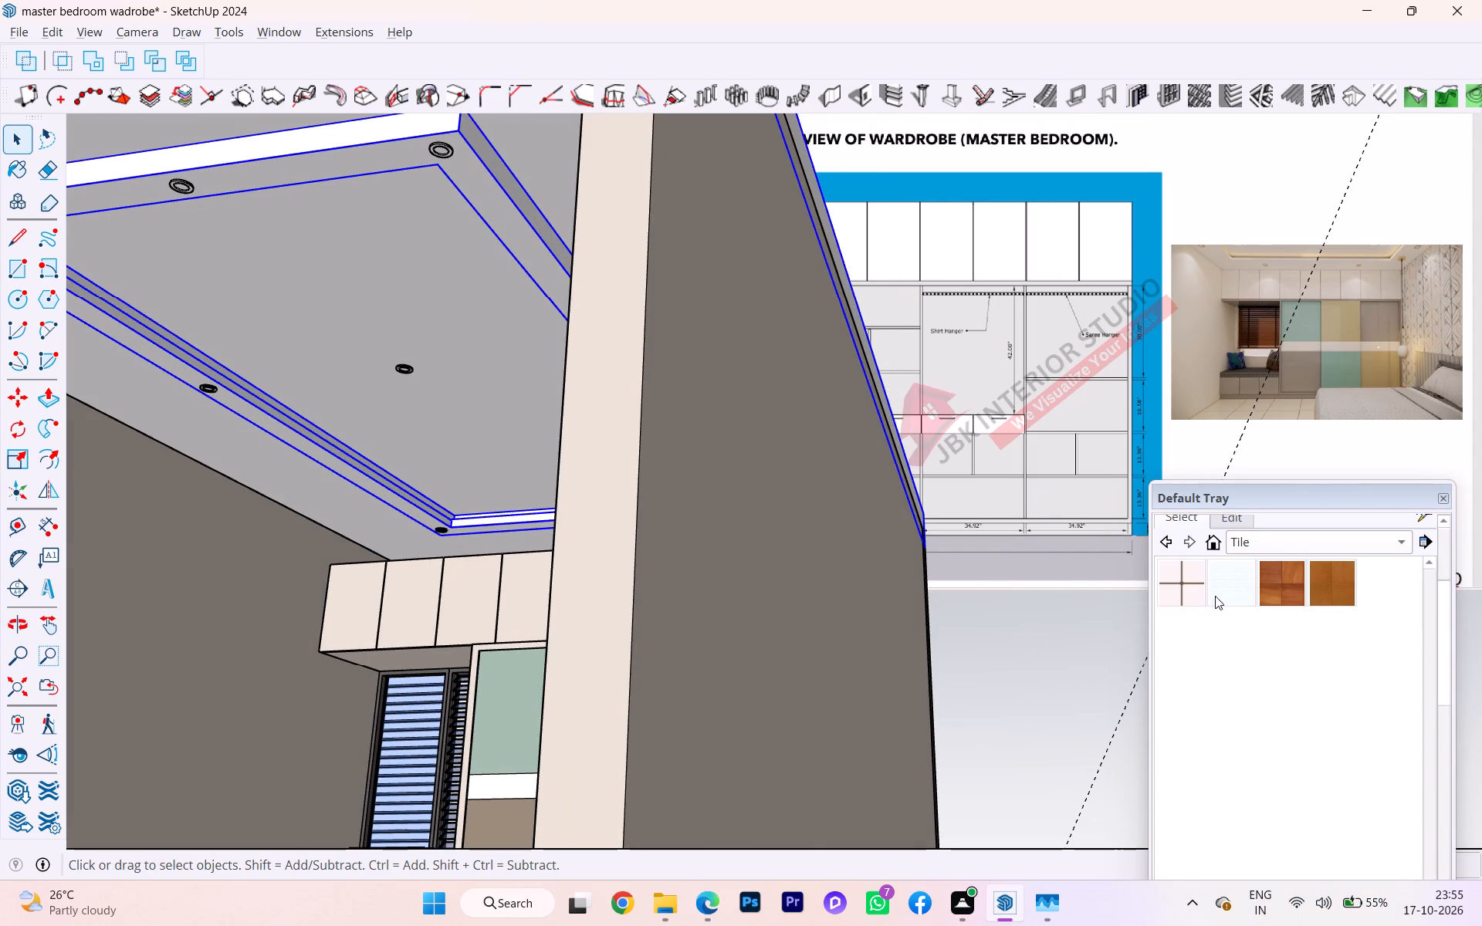
scroll(1215, 596, "down", 5)
scroll(1227, 637, "up", 3)
scroll(1223, 635, "down", 1)
scroll(1223, 635, "up", 1)
scroll(1223, 635, "down", 5)
scroll(1222, 639, "up", 10)
scroll(1227, 607, "down", 1)
scroll(1227, 607, "up", 14)
scroll(1228, 587, "down", 2)
scroll(1228, 587, "up", 1)
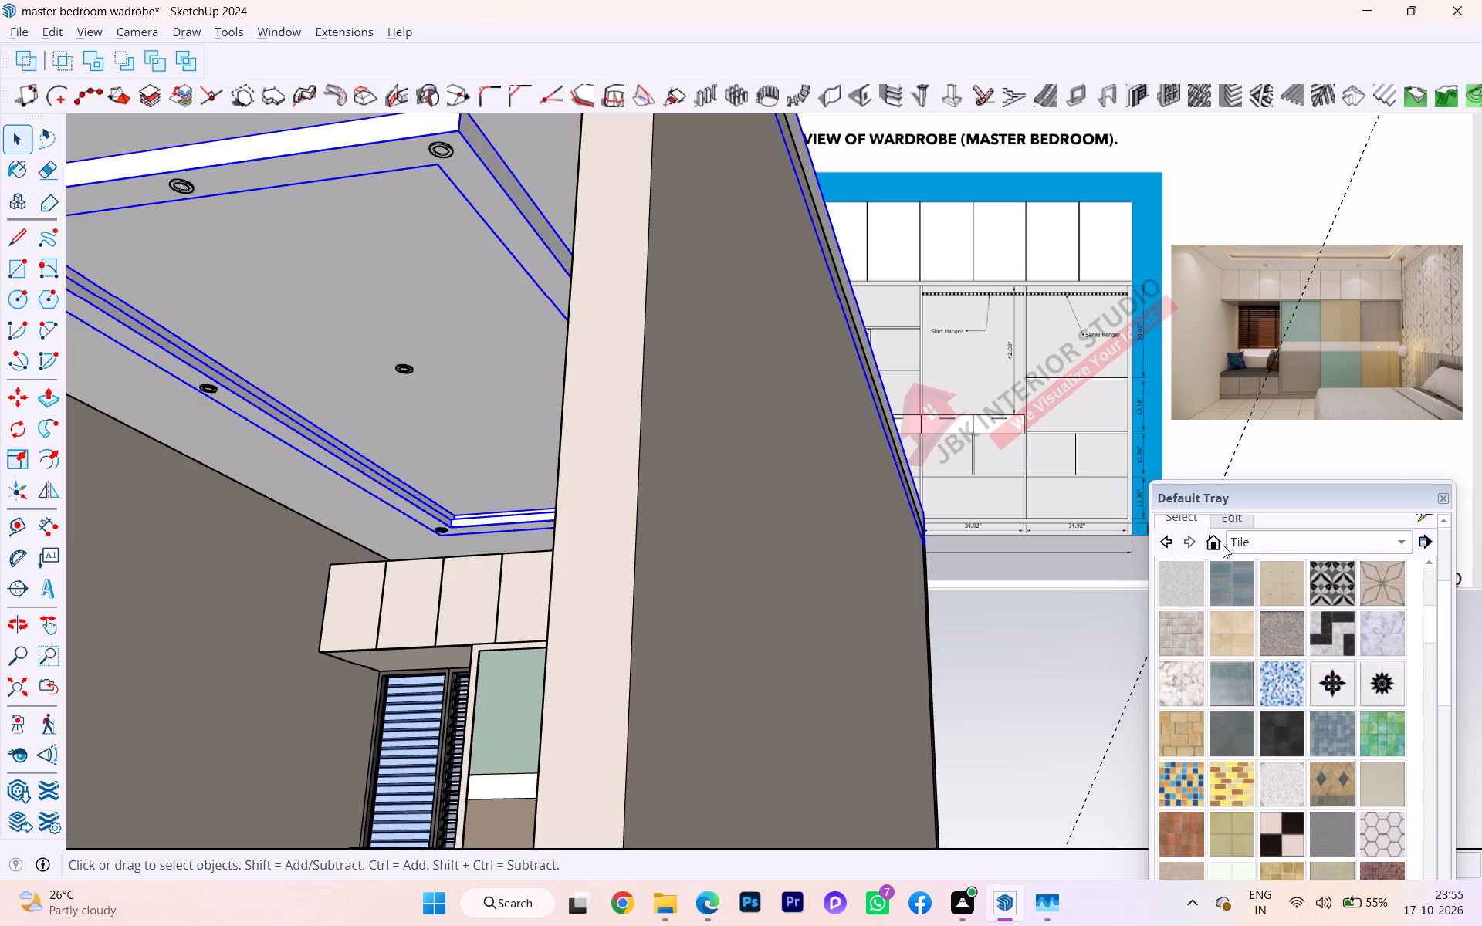
scroll(1017, 553, "down", 3)
Clear the selection and examine the false ceiling with all its lights from the open side of the room.
left_click(1020, 621)
middle_click_drag(770, 493, 806, 528)
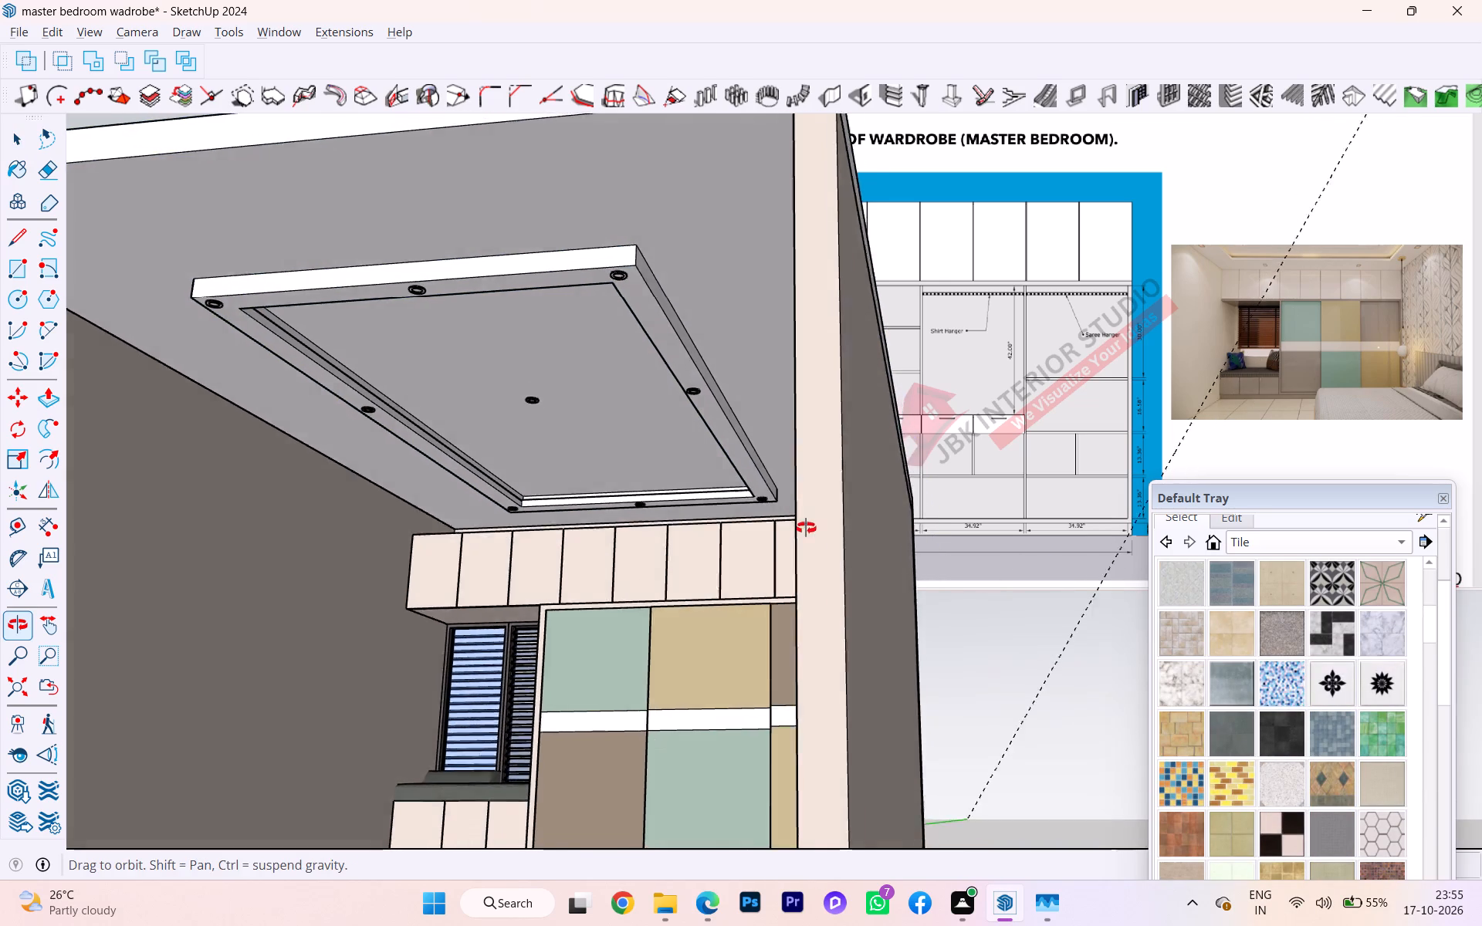
middle_click_drag(806, 528, 845, 566)
scroll(467, 412, "up", 7)
scroll(419, 417, "down", 2)
scroll(419, 419, "up", 2)
scroll(418, 437, "down", 3)
scroll(425, 449, "up", 1)
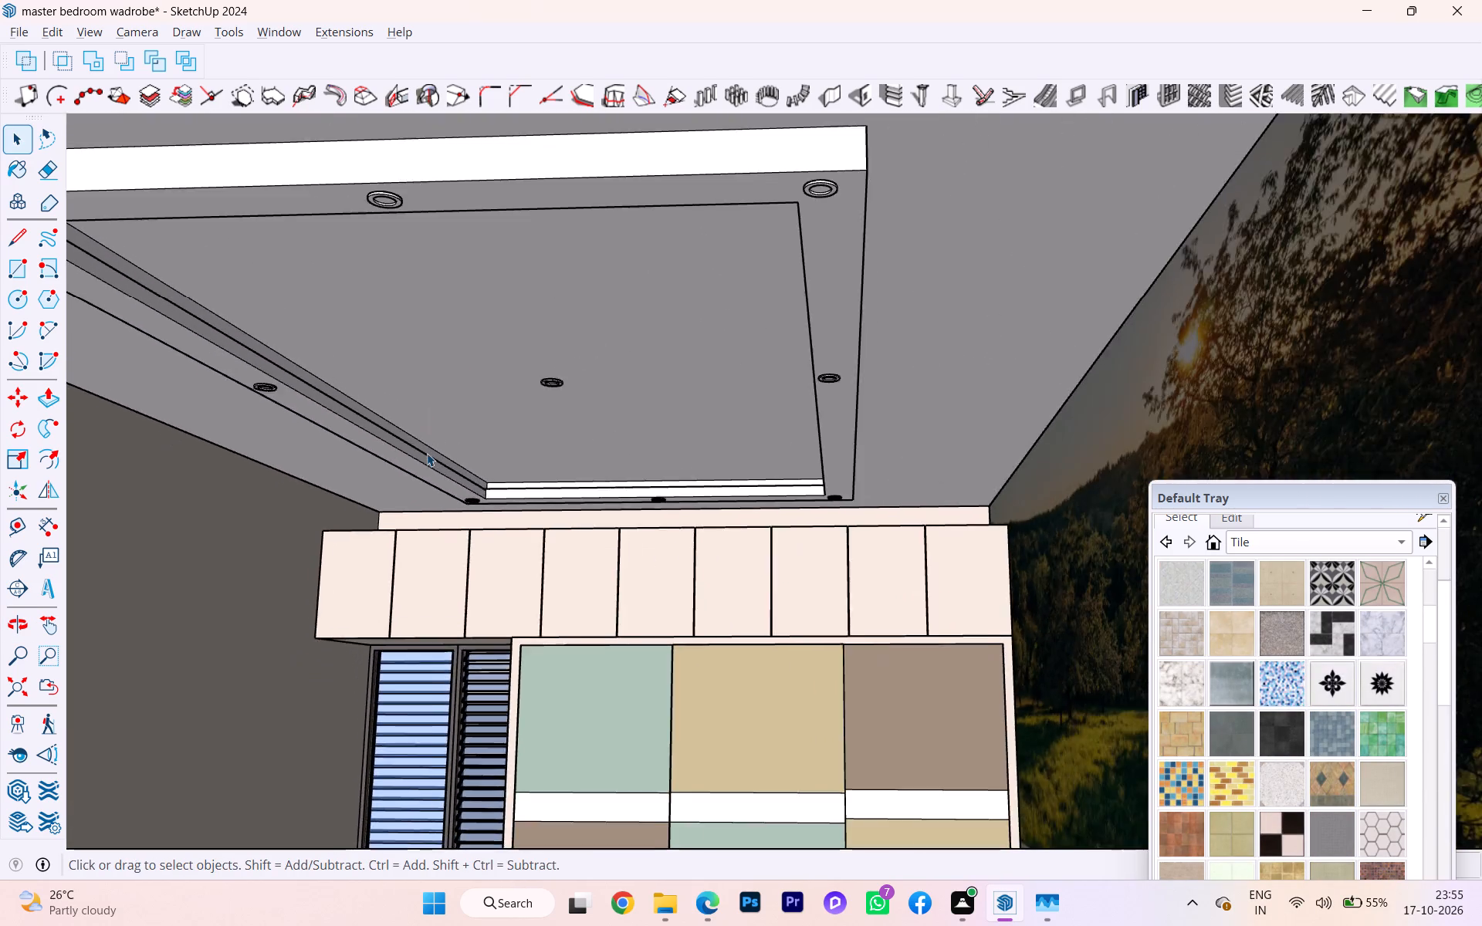
scroll(426, 453, "down", 8)
scroll(1233, 569, "up", 1)
scroll(1233, 569, "down", 1)
scroll(1233, 569, "up", 5)
scroll(1232, 546, "down", 1)
scroll(1232, 546, "up", 3)
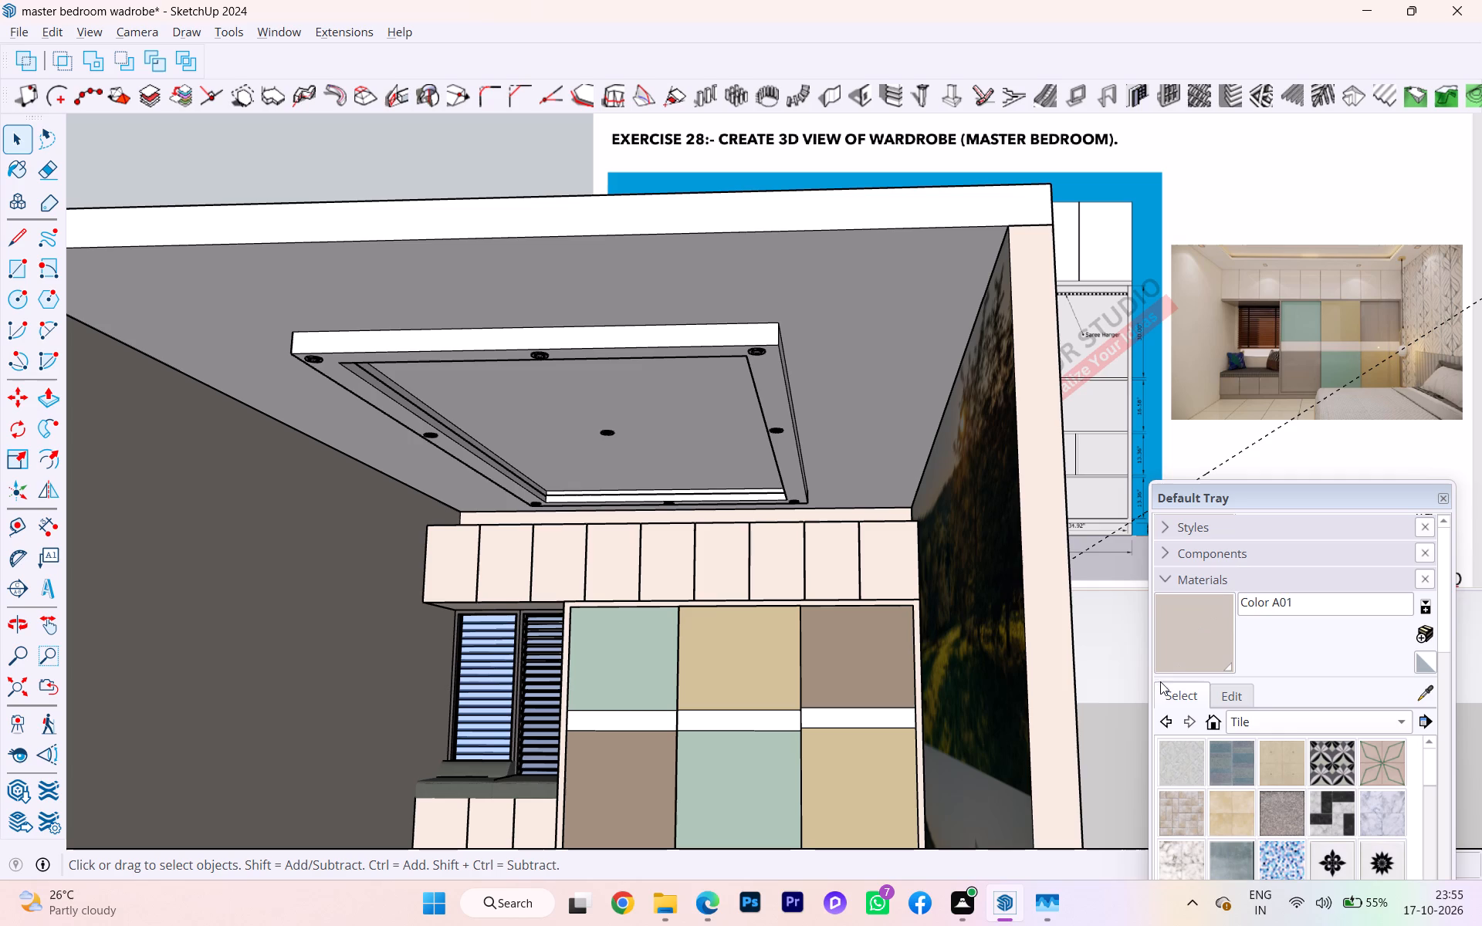
Switch the material library from Tile to Colors and choose the light red third swatch in the first row.
left_click(1246, 719)
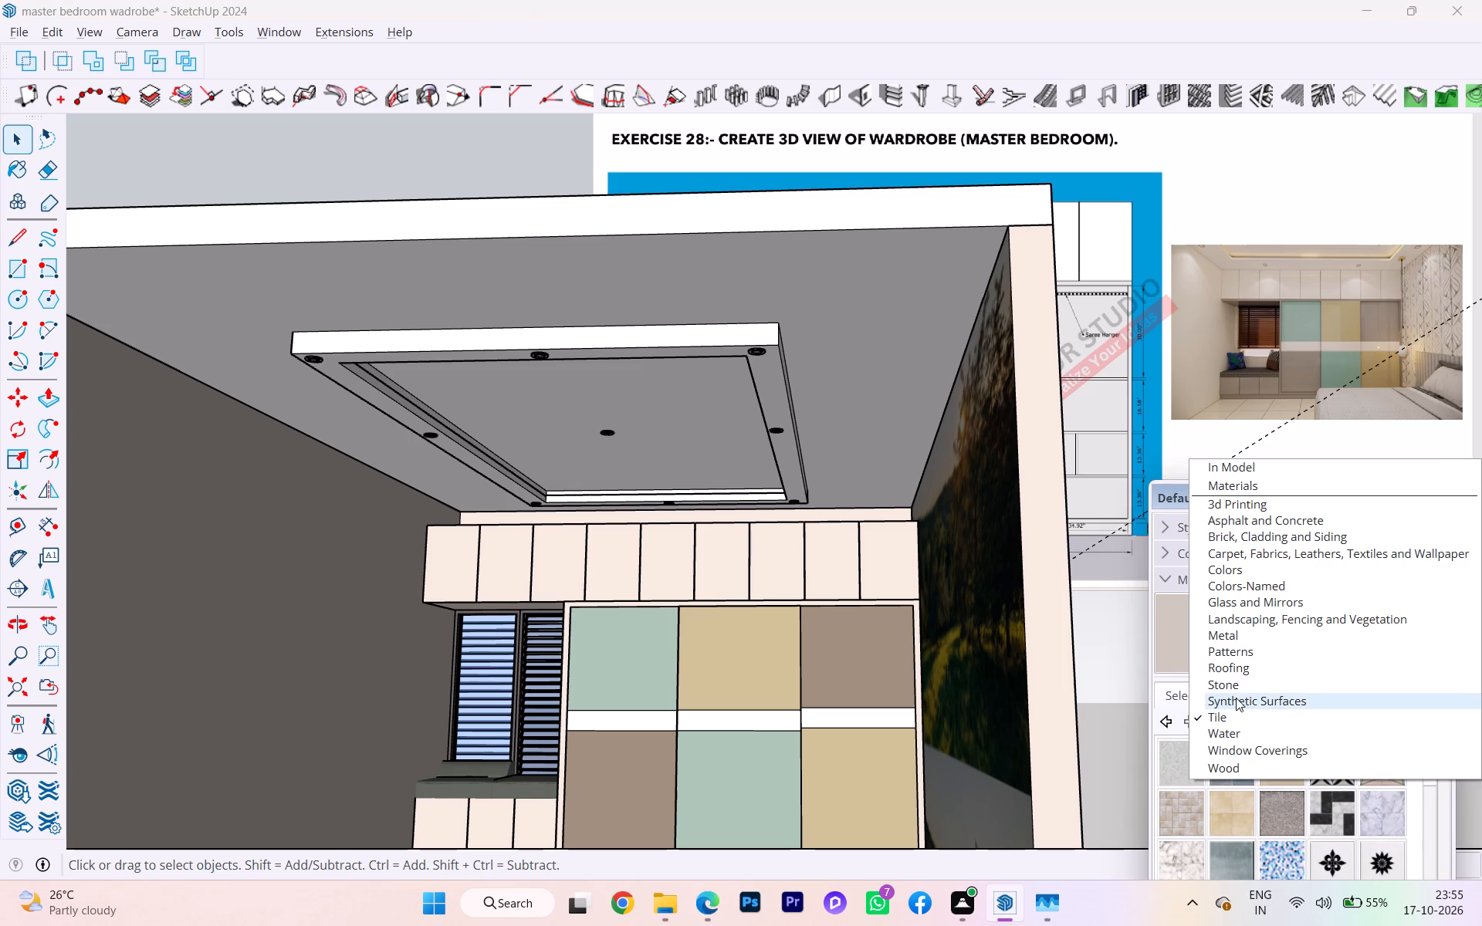
left_click(1244, 576)
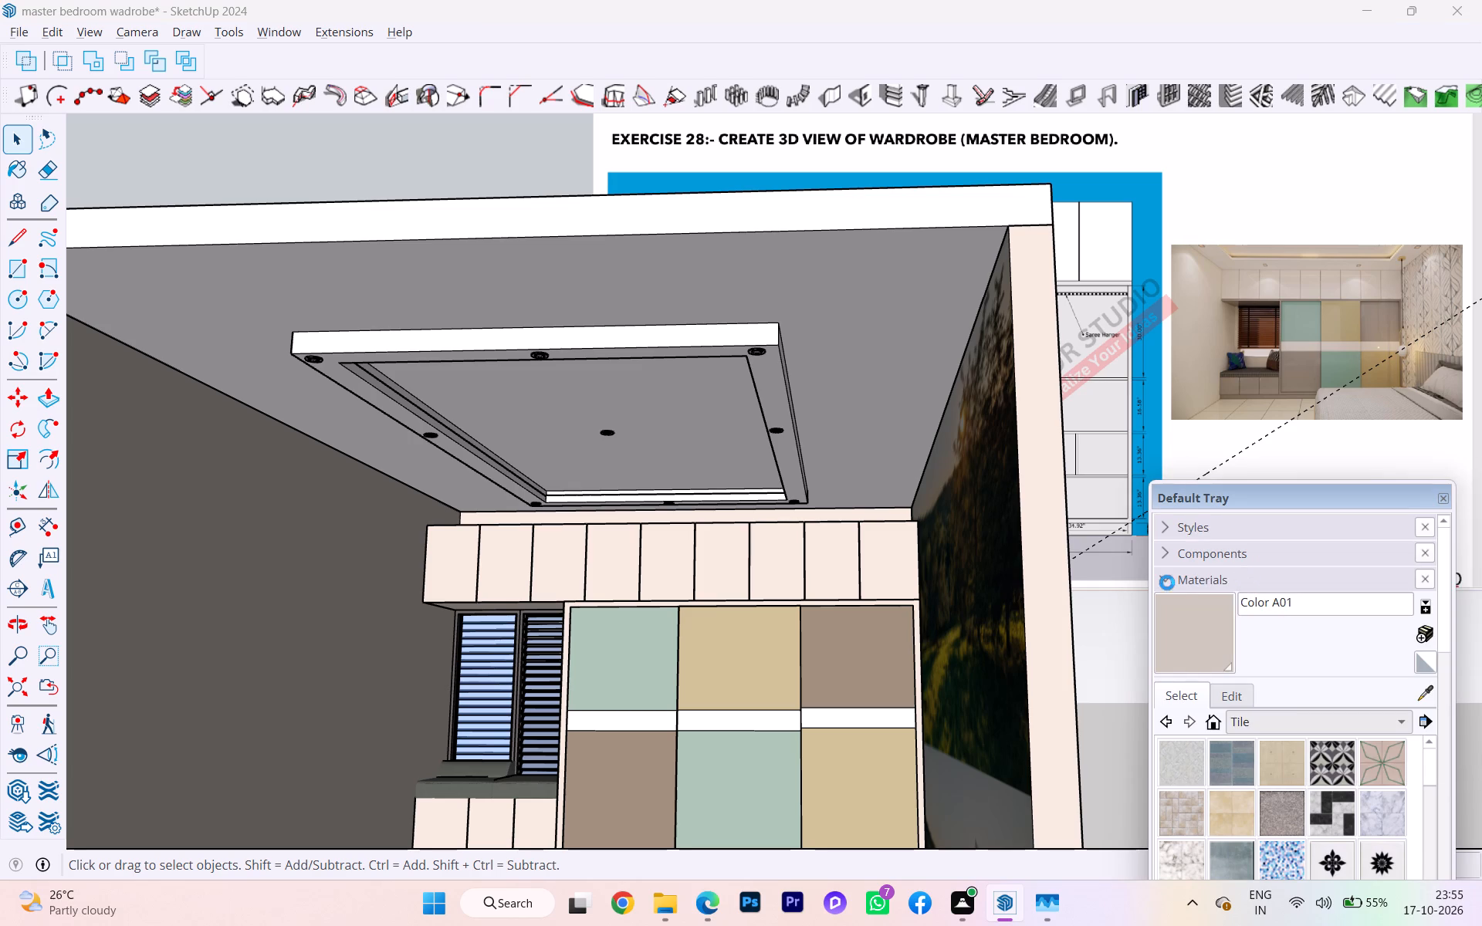
left_click(1294, 767)
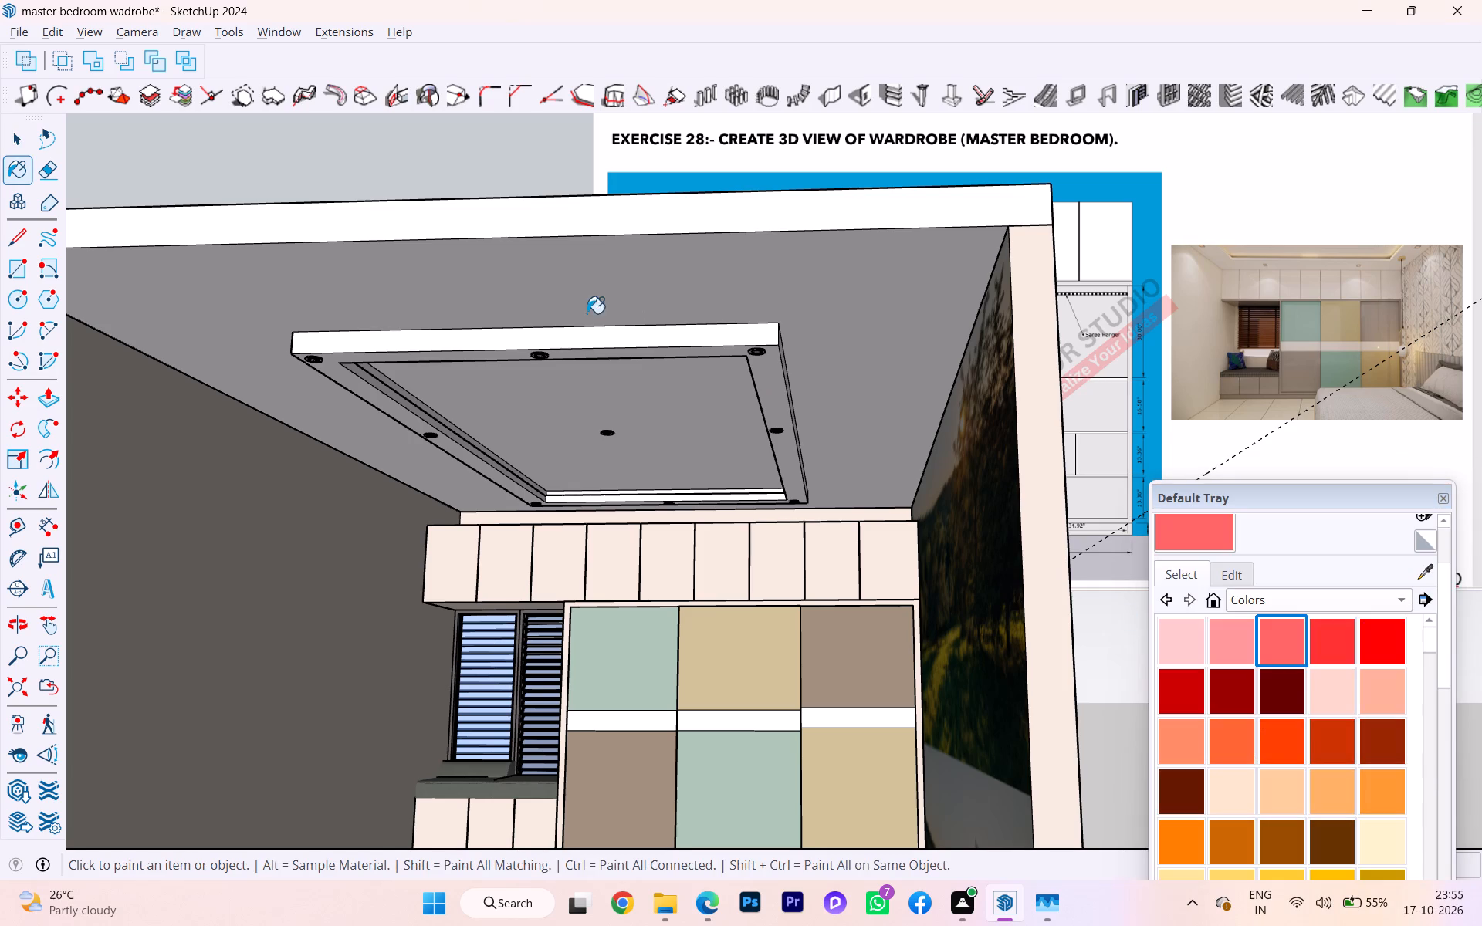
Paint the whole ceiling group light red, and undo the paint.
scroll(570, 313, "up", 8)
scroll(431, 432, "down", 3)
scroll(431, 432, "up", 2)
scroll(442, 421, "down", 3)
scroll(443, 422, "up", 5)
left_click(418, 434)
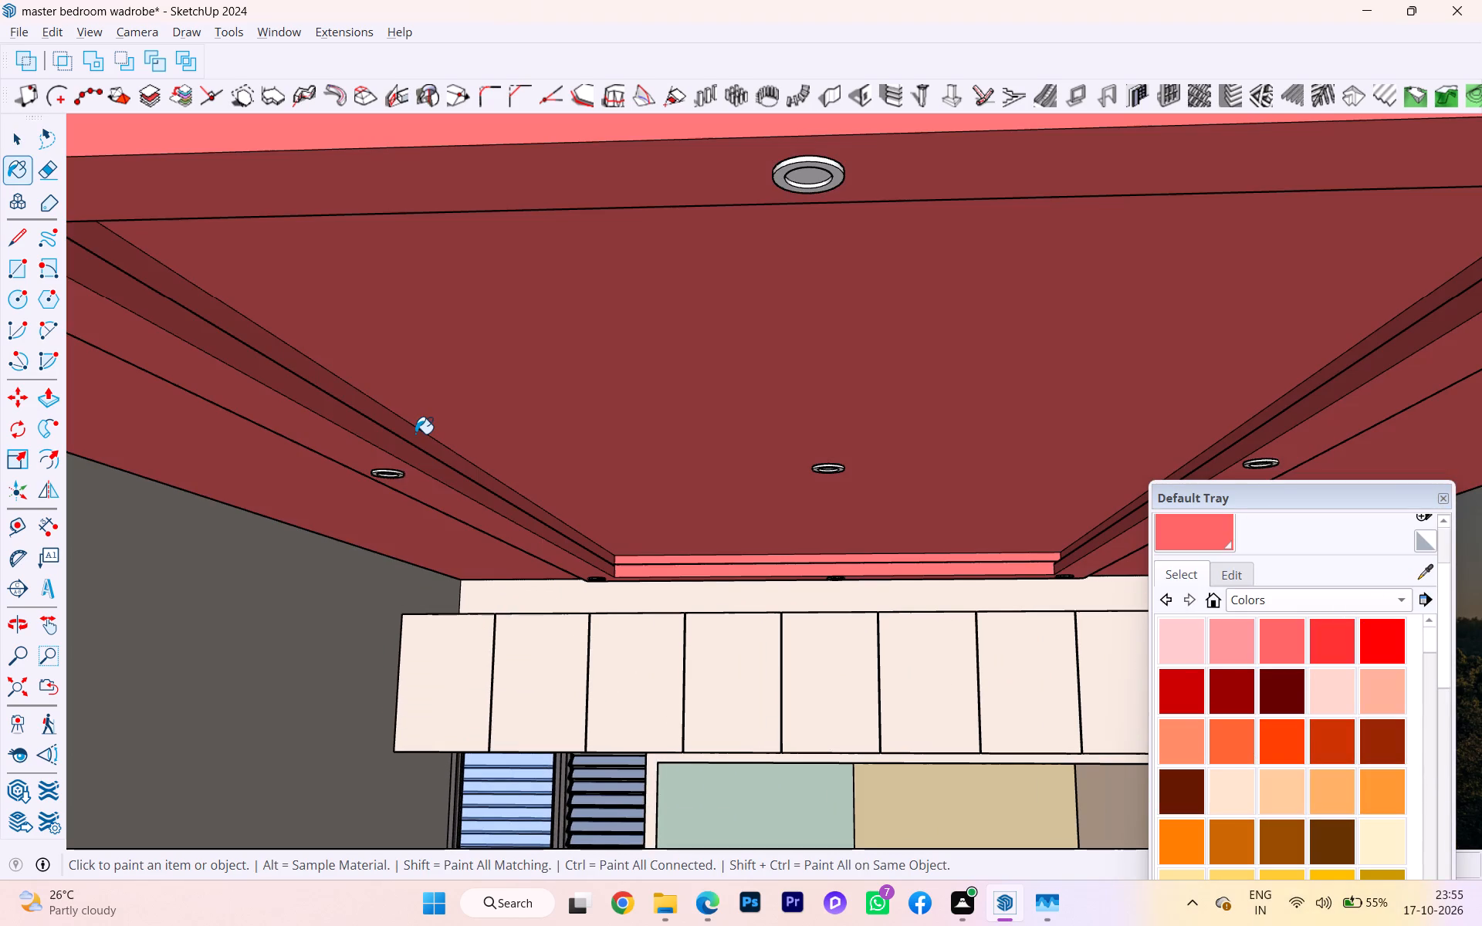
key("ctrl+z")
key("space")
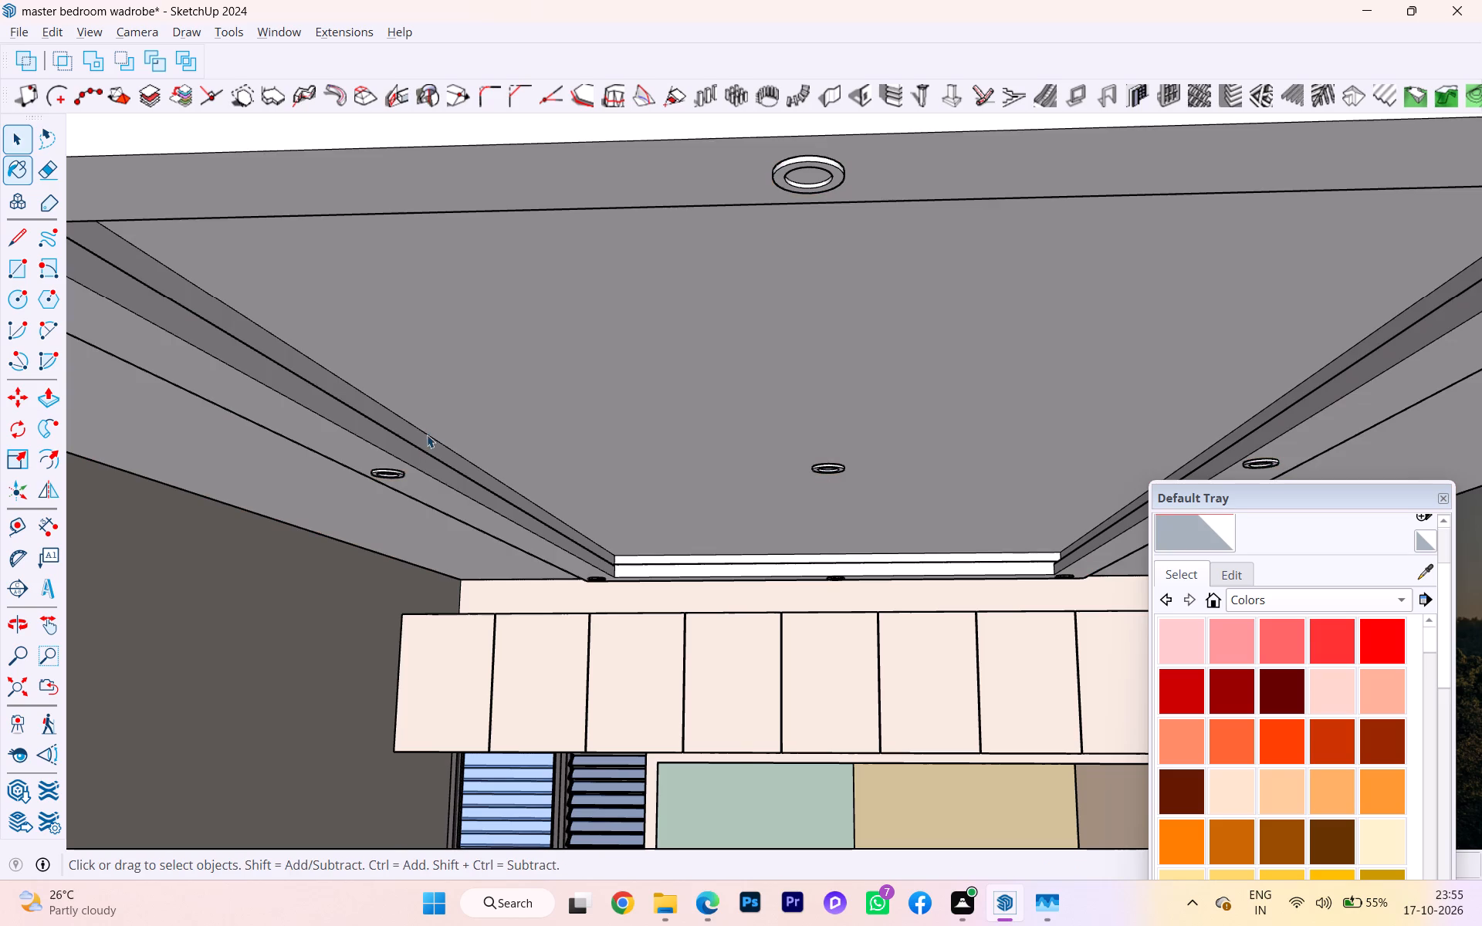
Open the ceiling group and paint the recessed panel and its adjoining upper side strip along the grey wall light red.
double_click(421, 433)
left_click(421, 433)
double_click(421, 431)
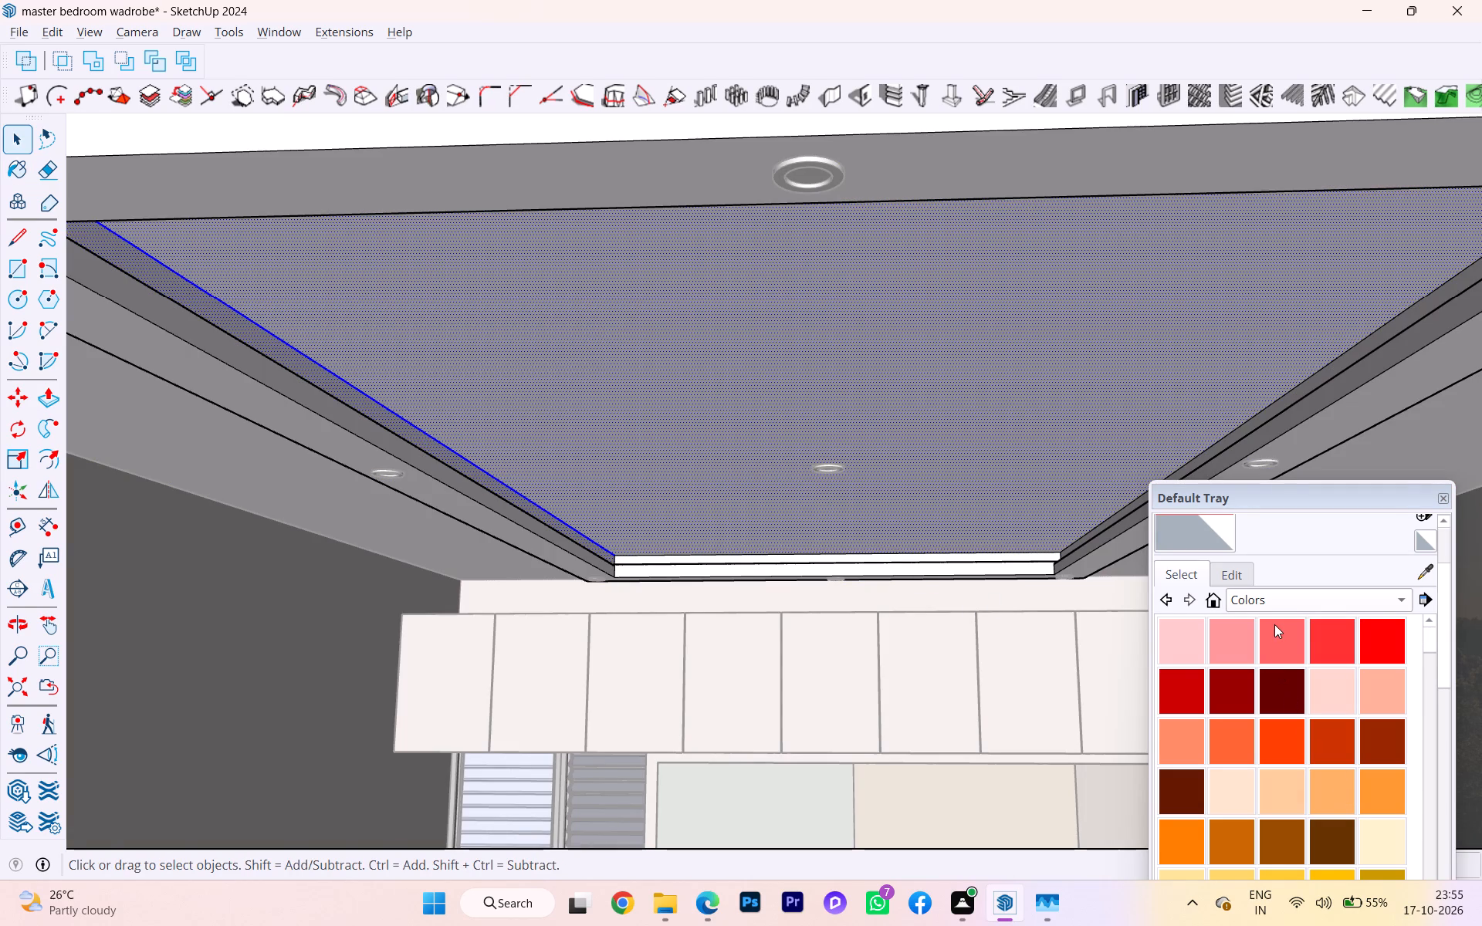
left_click(1275, 630)
left_click(399, 421)
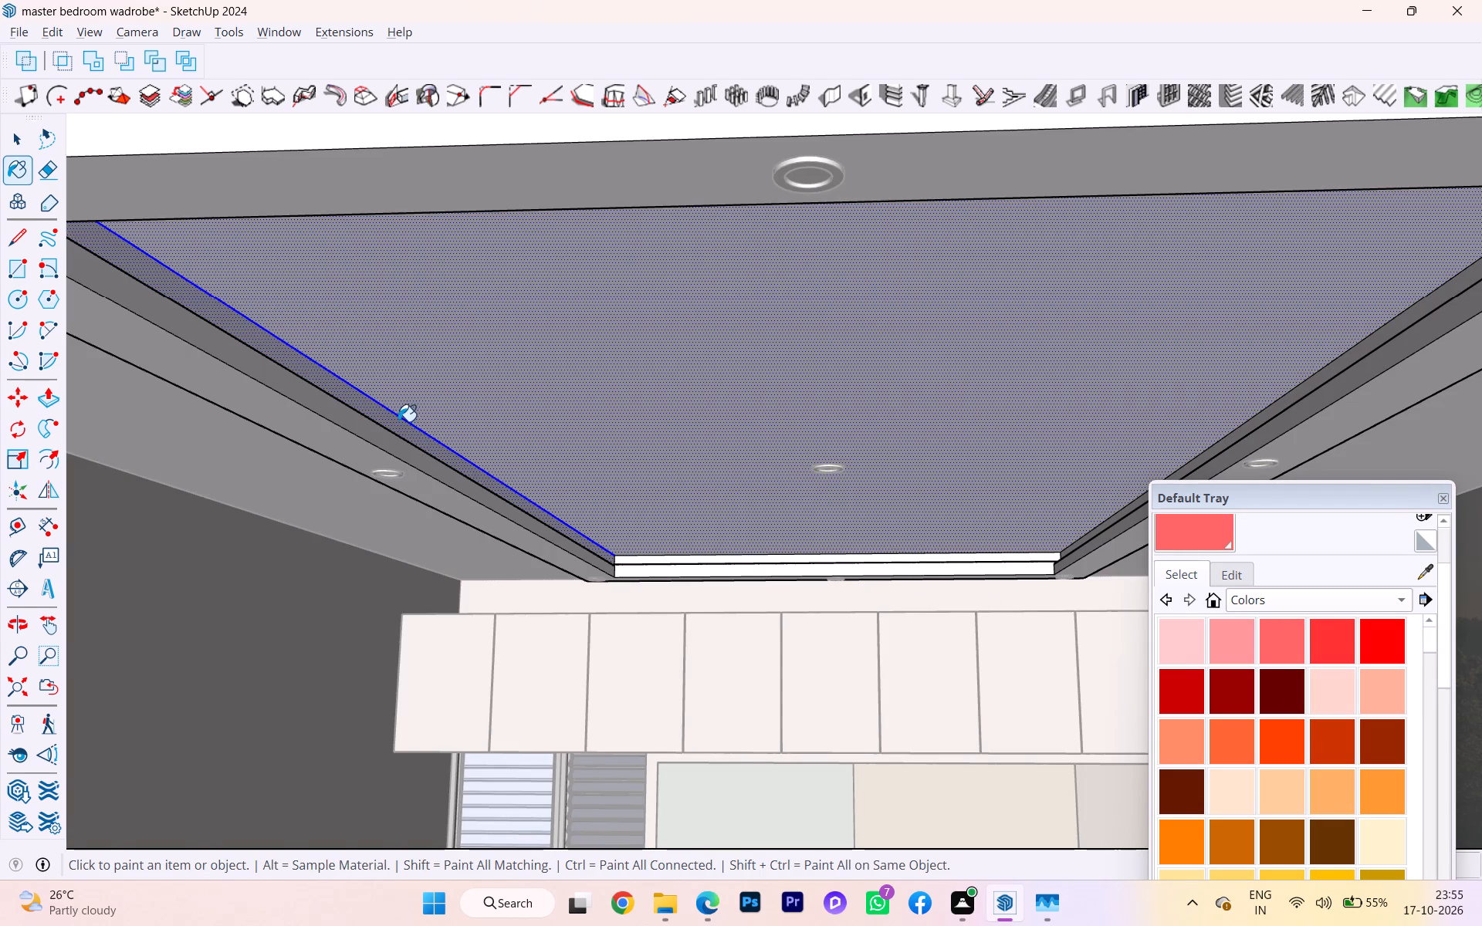
key("space")
left_click(353, 553)
Paint the upper cove strip on the wardrobe side of the recess with the same light red.
scroll(418, 502, "down", 3)
scroll(421, 502, "up", 1)
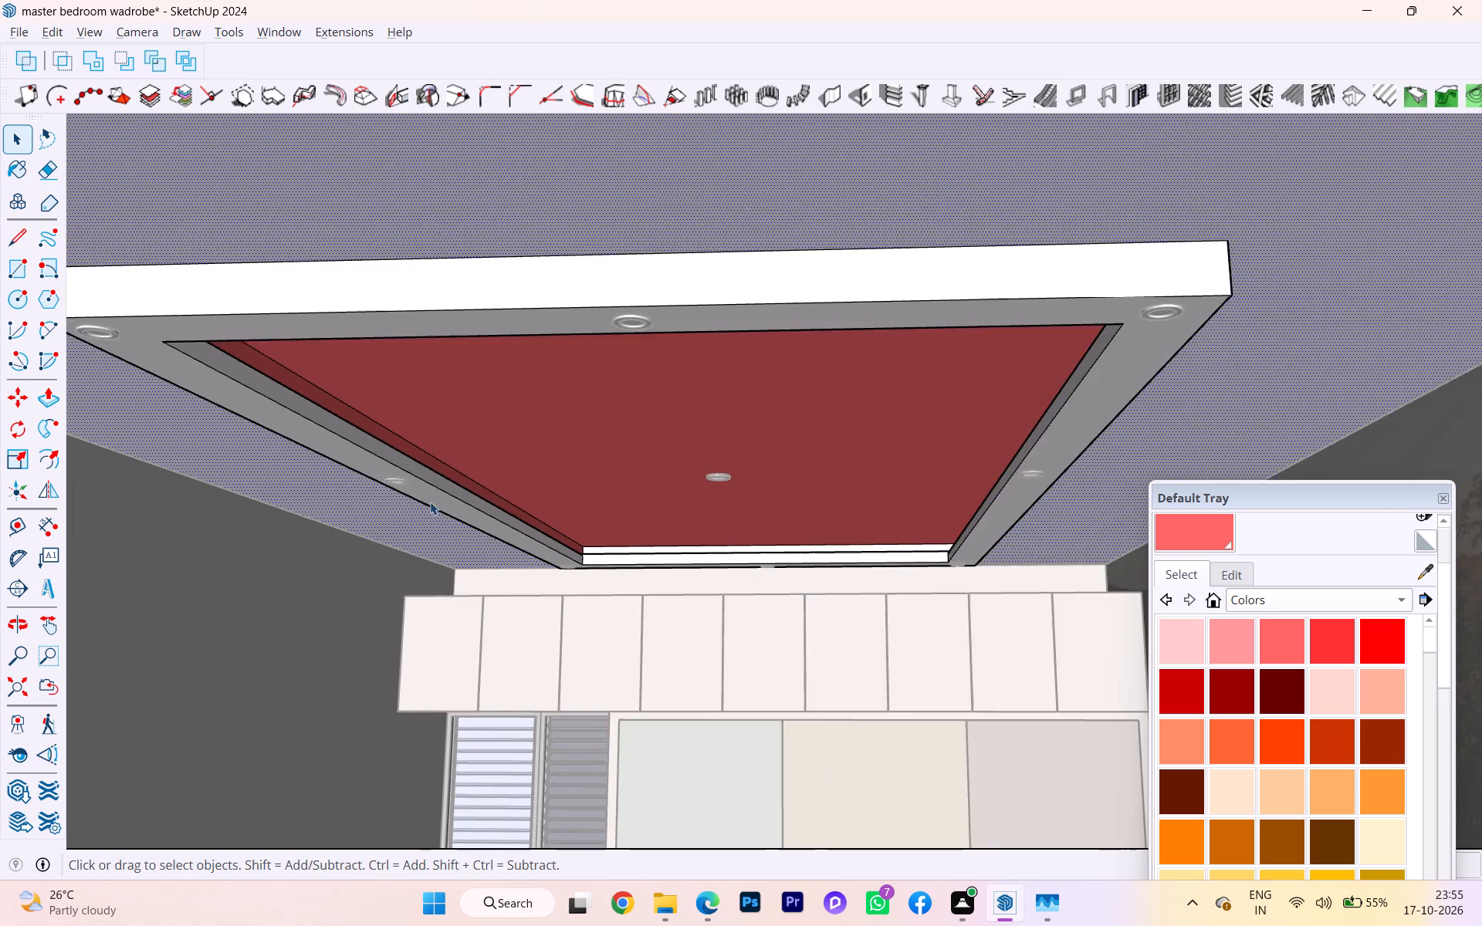
scroll(449, 495, "down", 2)
scroll(461, 496, "up", 1)
scroll(474, 496, "down", 2)
scroll(503, 490, "up", 1)
scroll(503, 489, "down", 4)
middle_click_drag(568, 375, 663, 352)
scroll(668, 359, "up", 2)
scroll(731, 548, "down", 1)
scroll(731, 548, "up", 2)
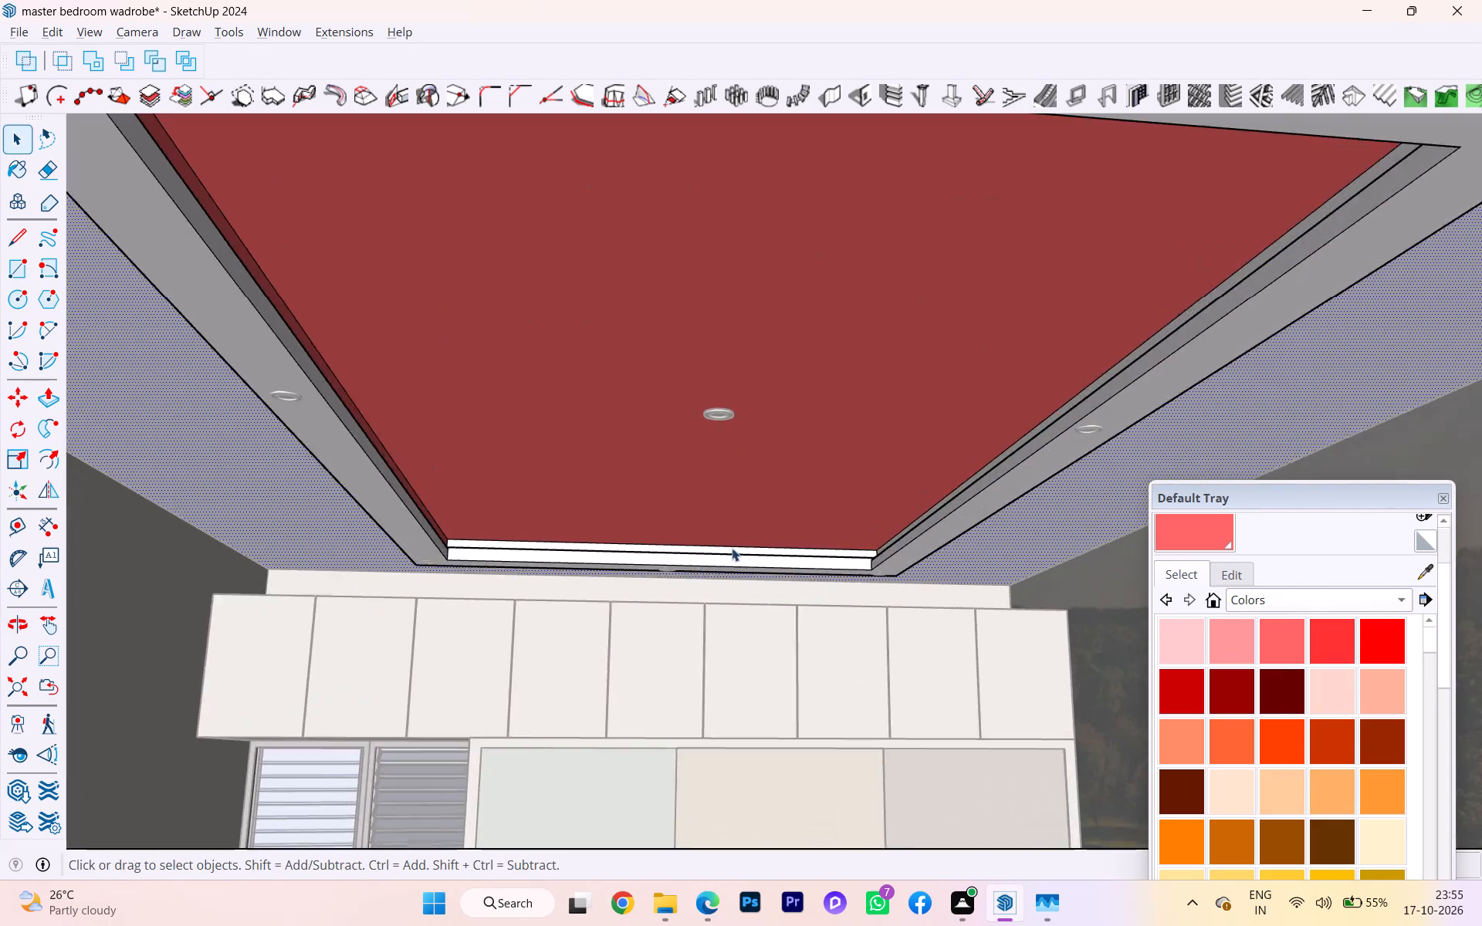
scroll(732, 548, "up", 2)
scroll(739, 553, "down", 1)
scroll(739, 553, "up", 2)
scroll(739, 553, "down", 1)
scroll(739, 553, "up", 8)
scroll(728, 549, "down", 1)
scroll(727, 549, "up", 1)
left_click(721, 551)
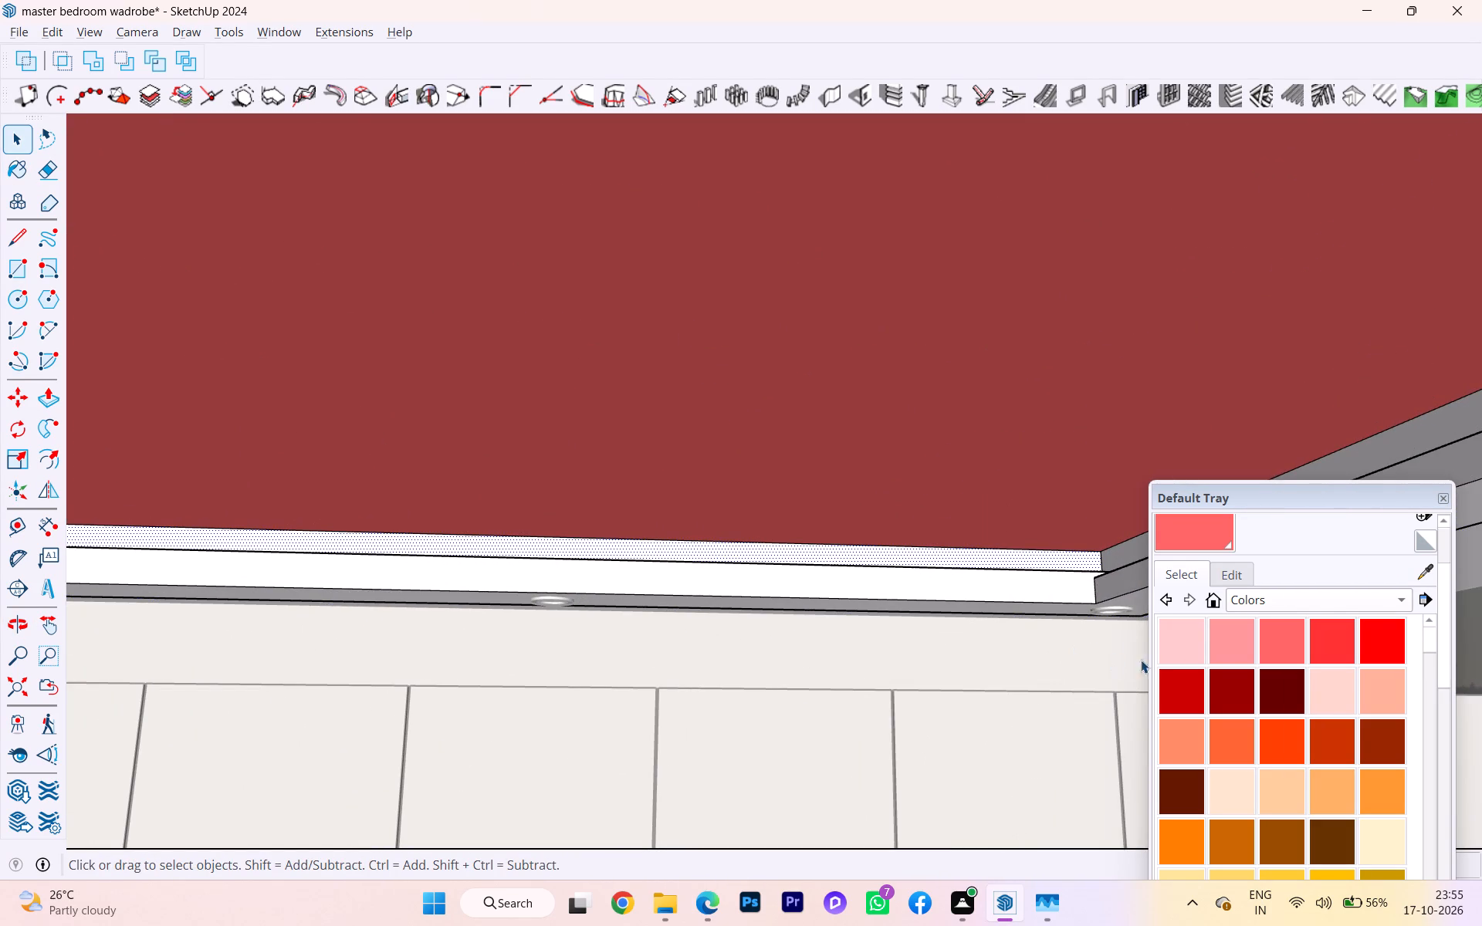
left_click(1298, 642)
left_click(850, 559)
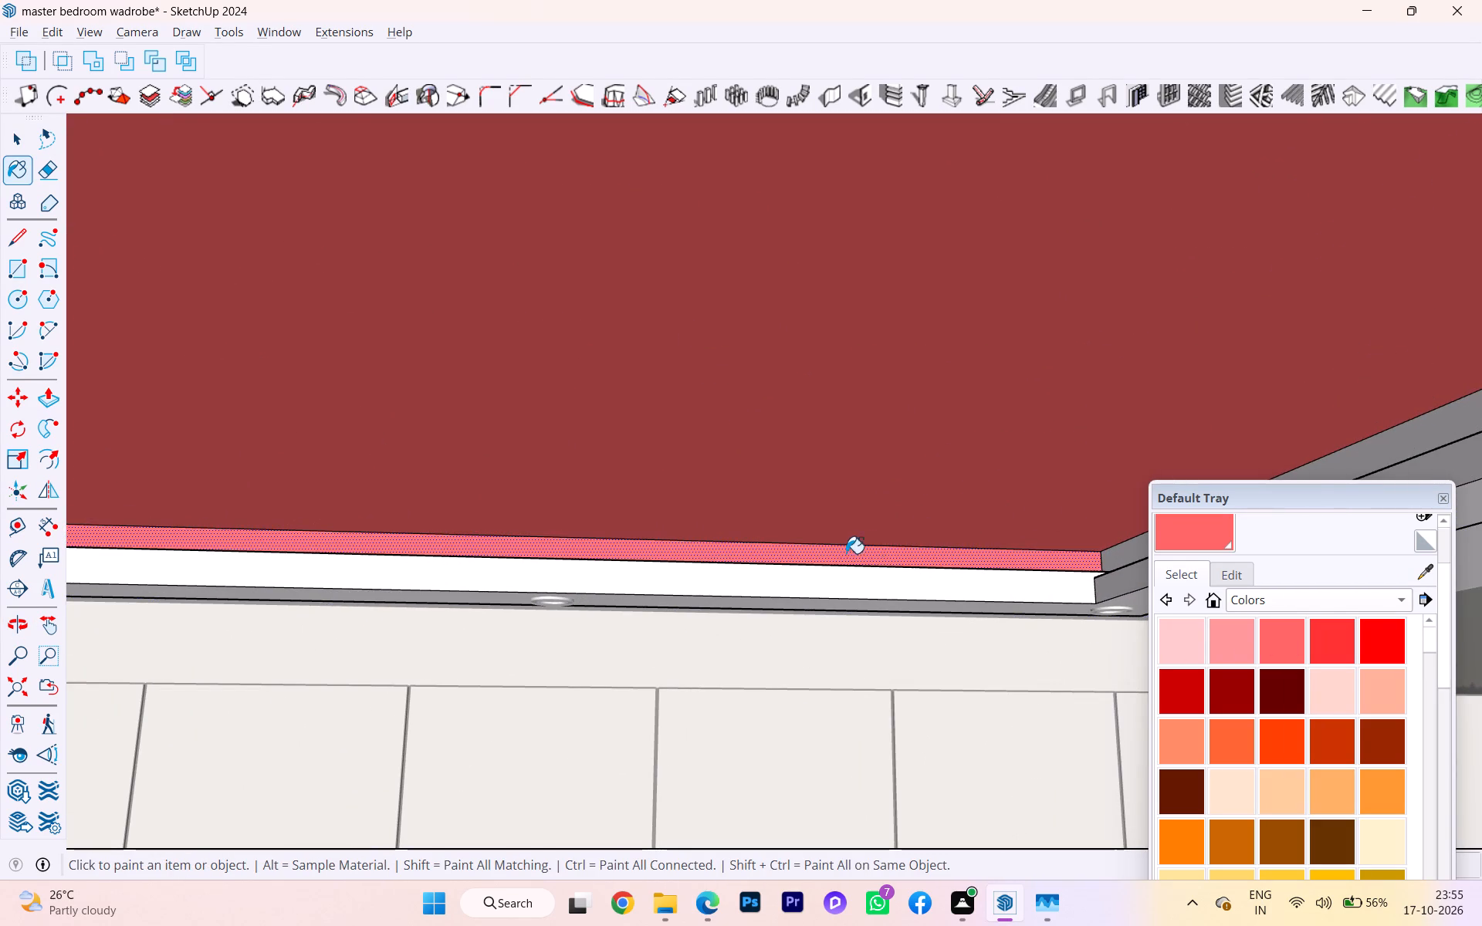
Paint the recess's upper cove strip along the landscape wall light red, and close the ceiling group.
scroll(878, 560, "down", 1)
left_click(1099, 545)
left_click(1106, 559)
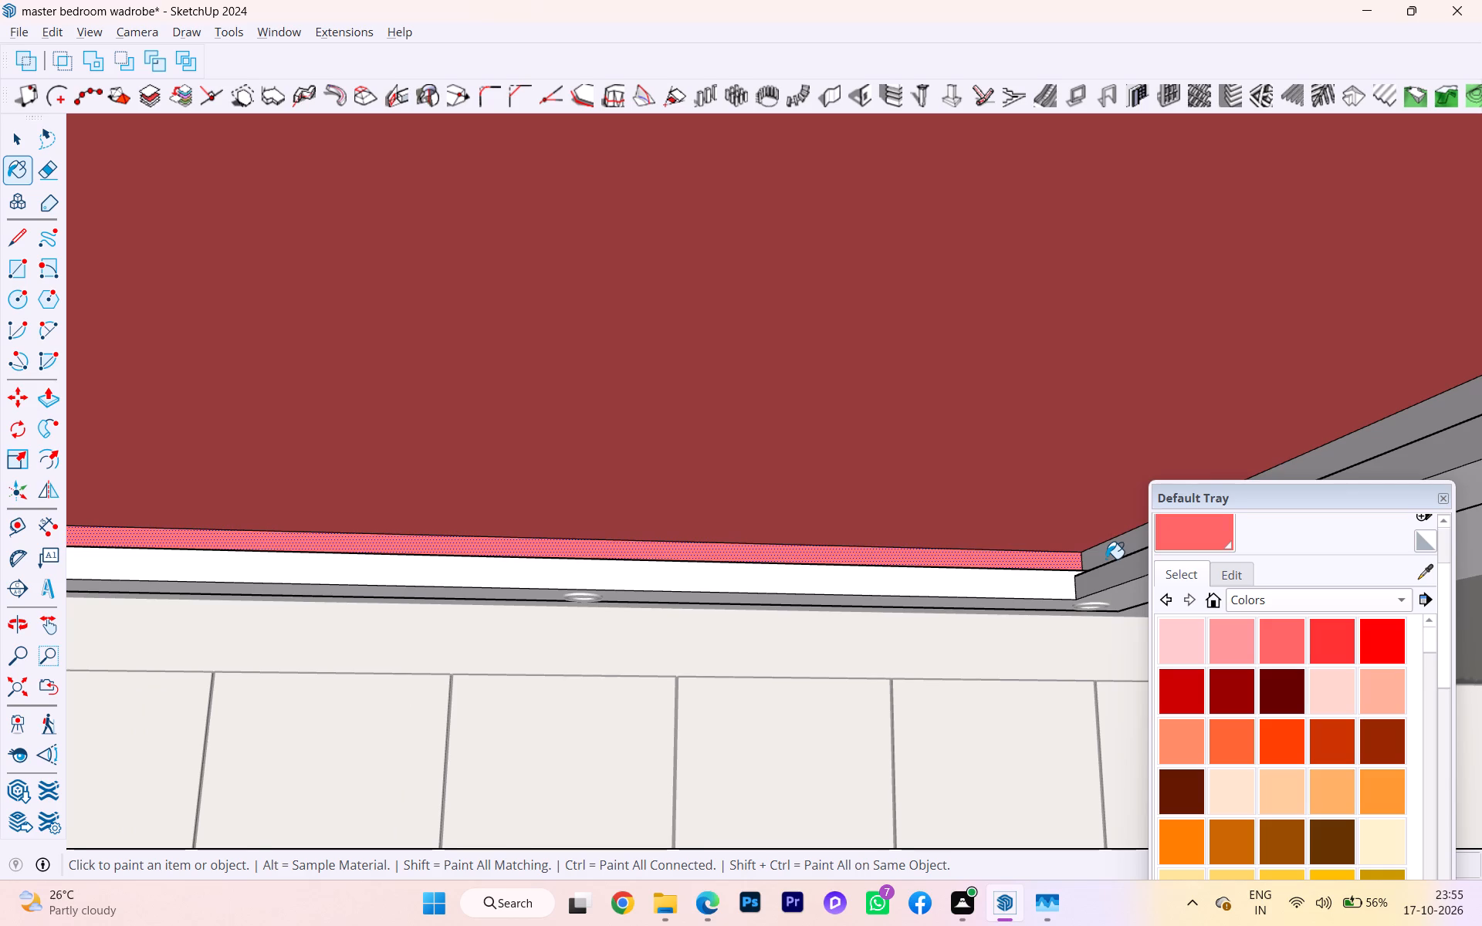
scroll(925, 473, "down", 6)
scroll(914, 470, "up", 7)
scroll(912, 470, "down", 12)
middle_click_drag(728, 446, 643, 515)
scroll(726, 446, "down", 1)
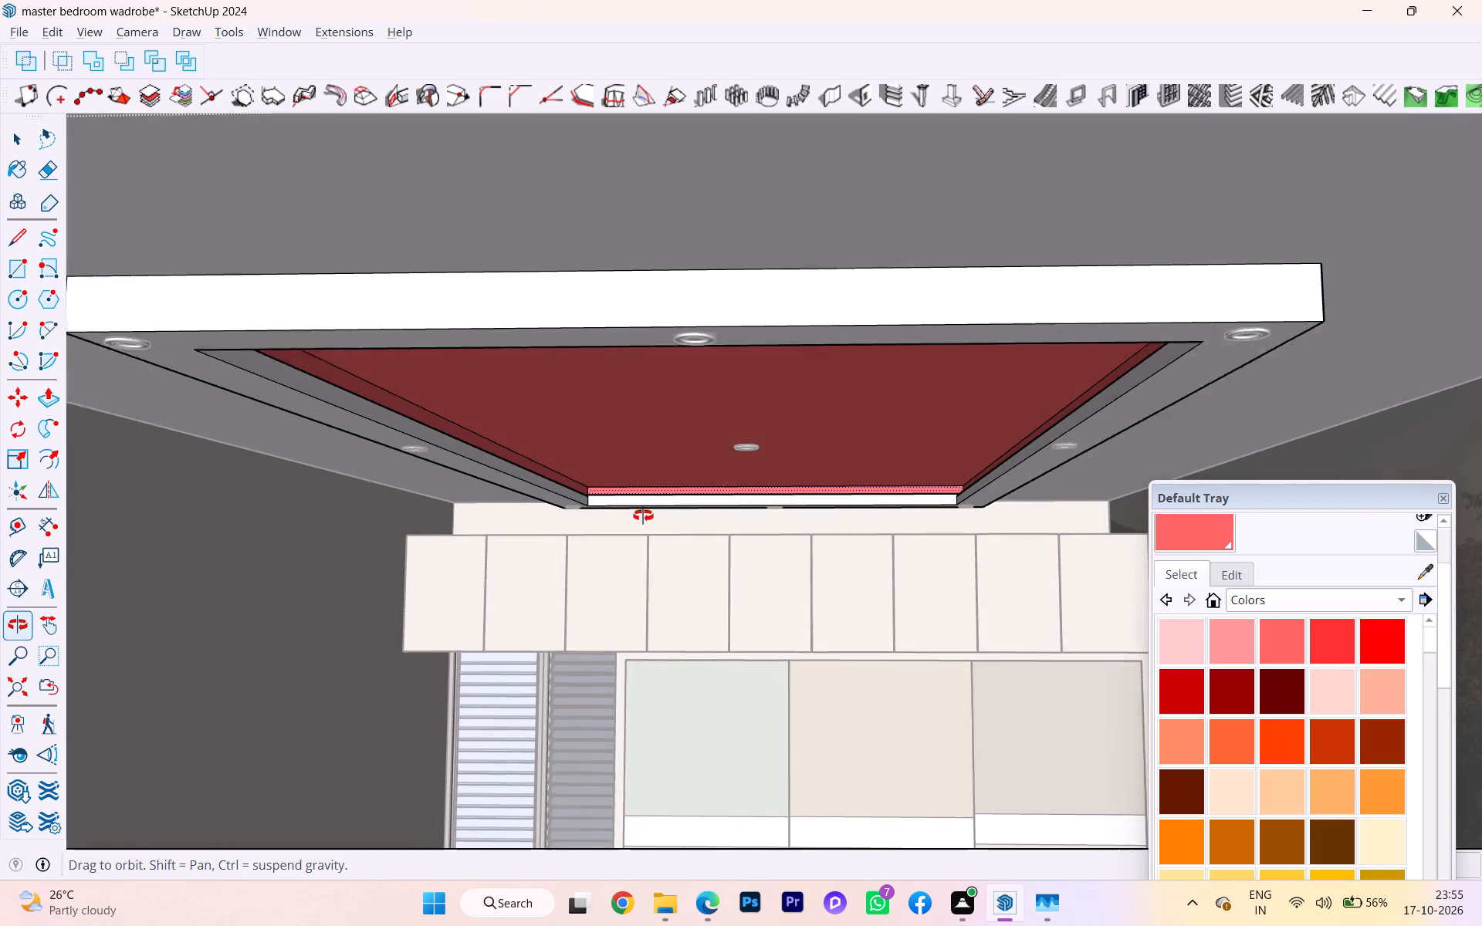
middle_click_drag(643, 515, 642, 515)
key("space")
left_click(368, 613)
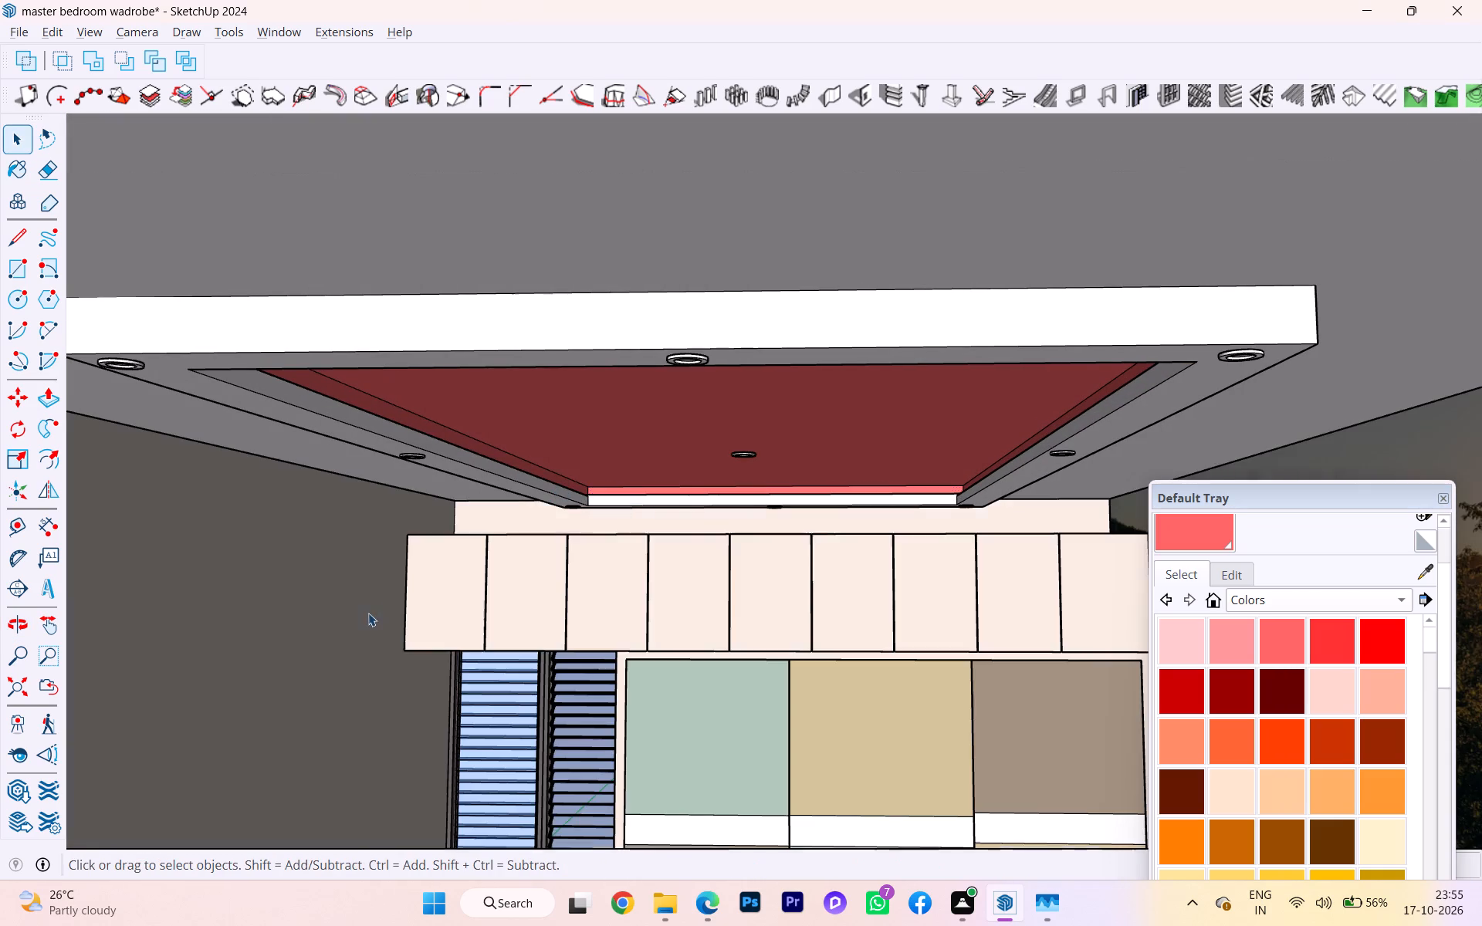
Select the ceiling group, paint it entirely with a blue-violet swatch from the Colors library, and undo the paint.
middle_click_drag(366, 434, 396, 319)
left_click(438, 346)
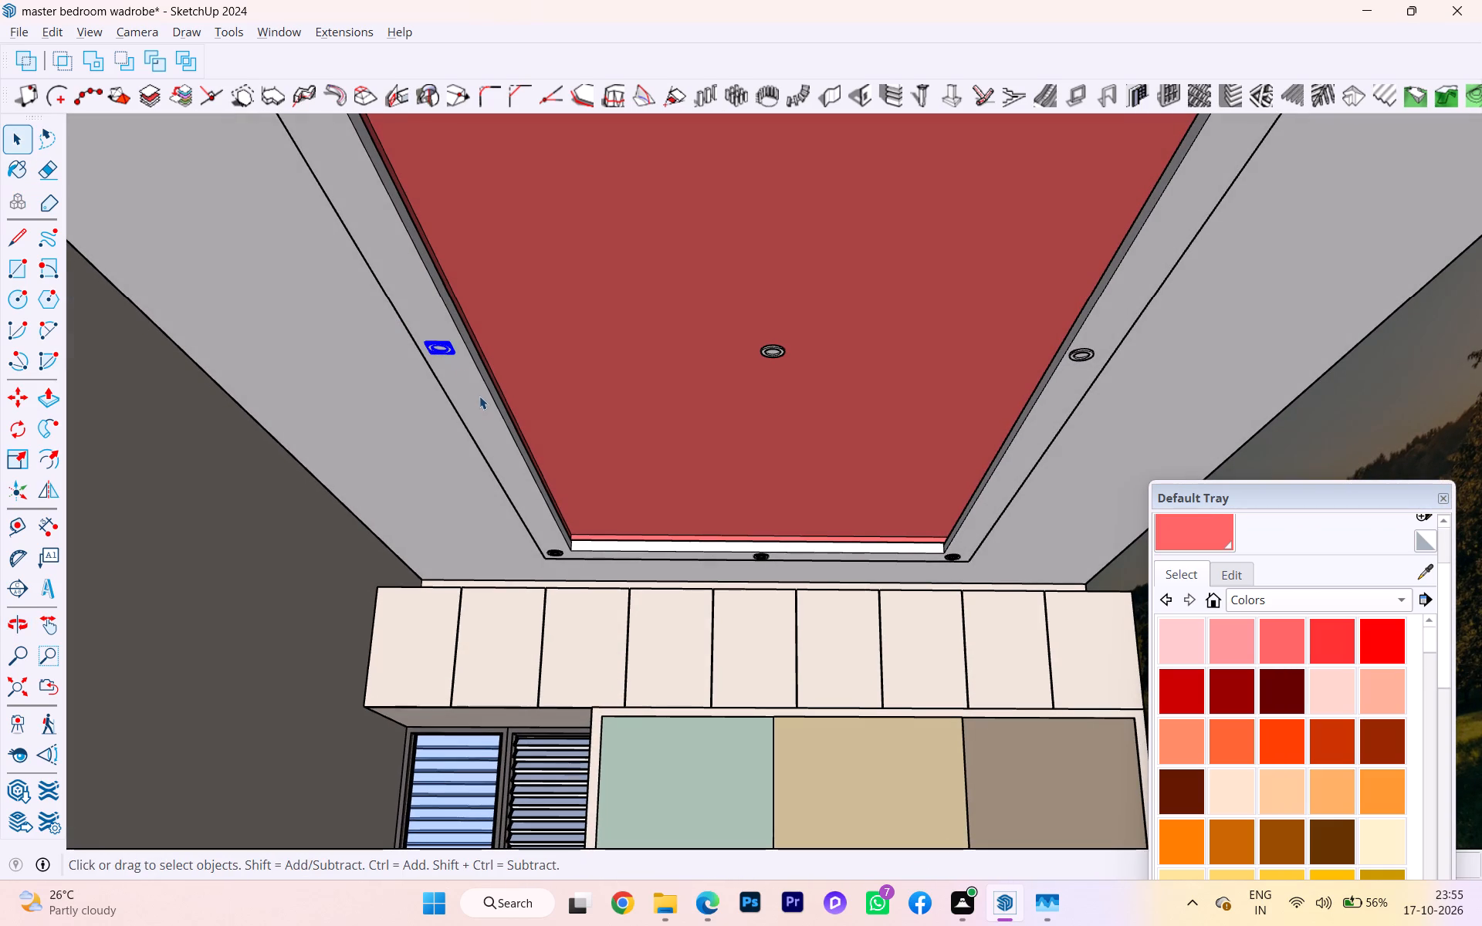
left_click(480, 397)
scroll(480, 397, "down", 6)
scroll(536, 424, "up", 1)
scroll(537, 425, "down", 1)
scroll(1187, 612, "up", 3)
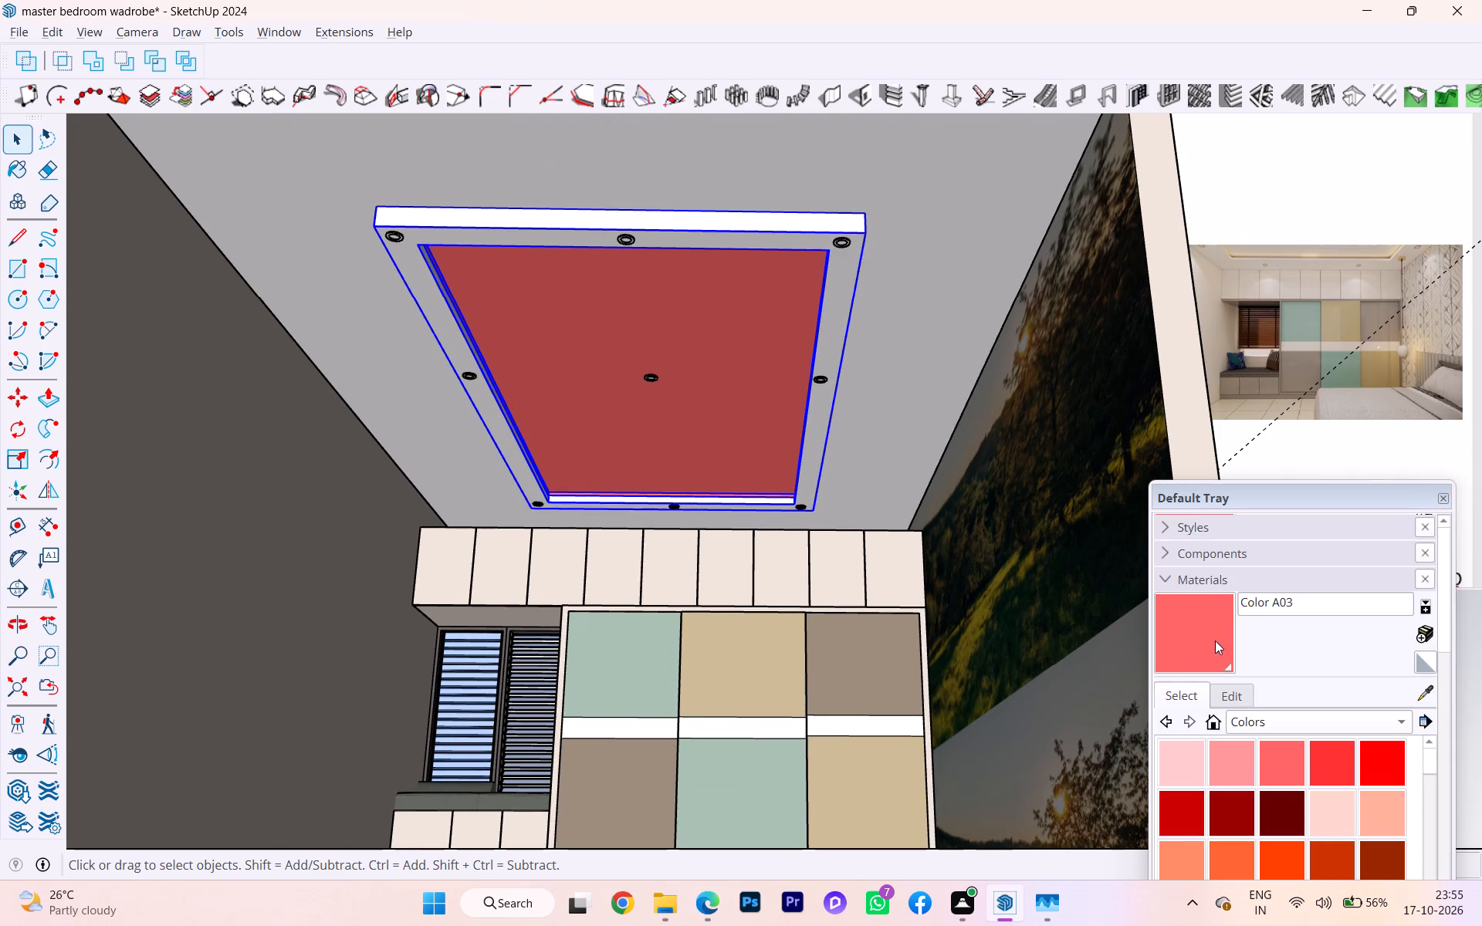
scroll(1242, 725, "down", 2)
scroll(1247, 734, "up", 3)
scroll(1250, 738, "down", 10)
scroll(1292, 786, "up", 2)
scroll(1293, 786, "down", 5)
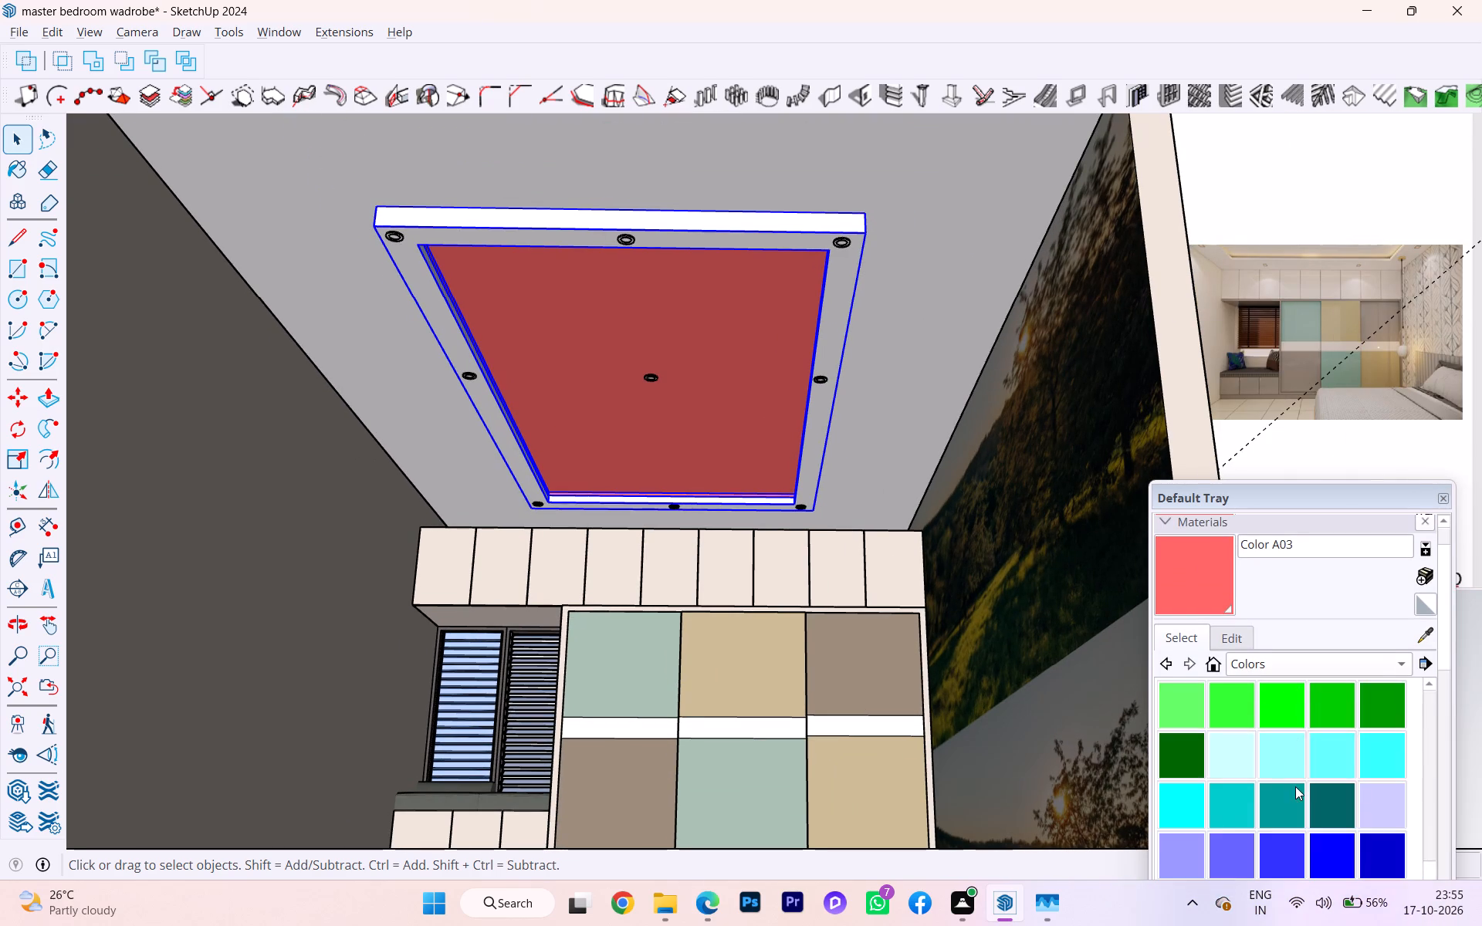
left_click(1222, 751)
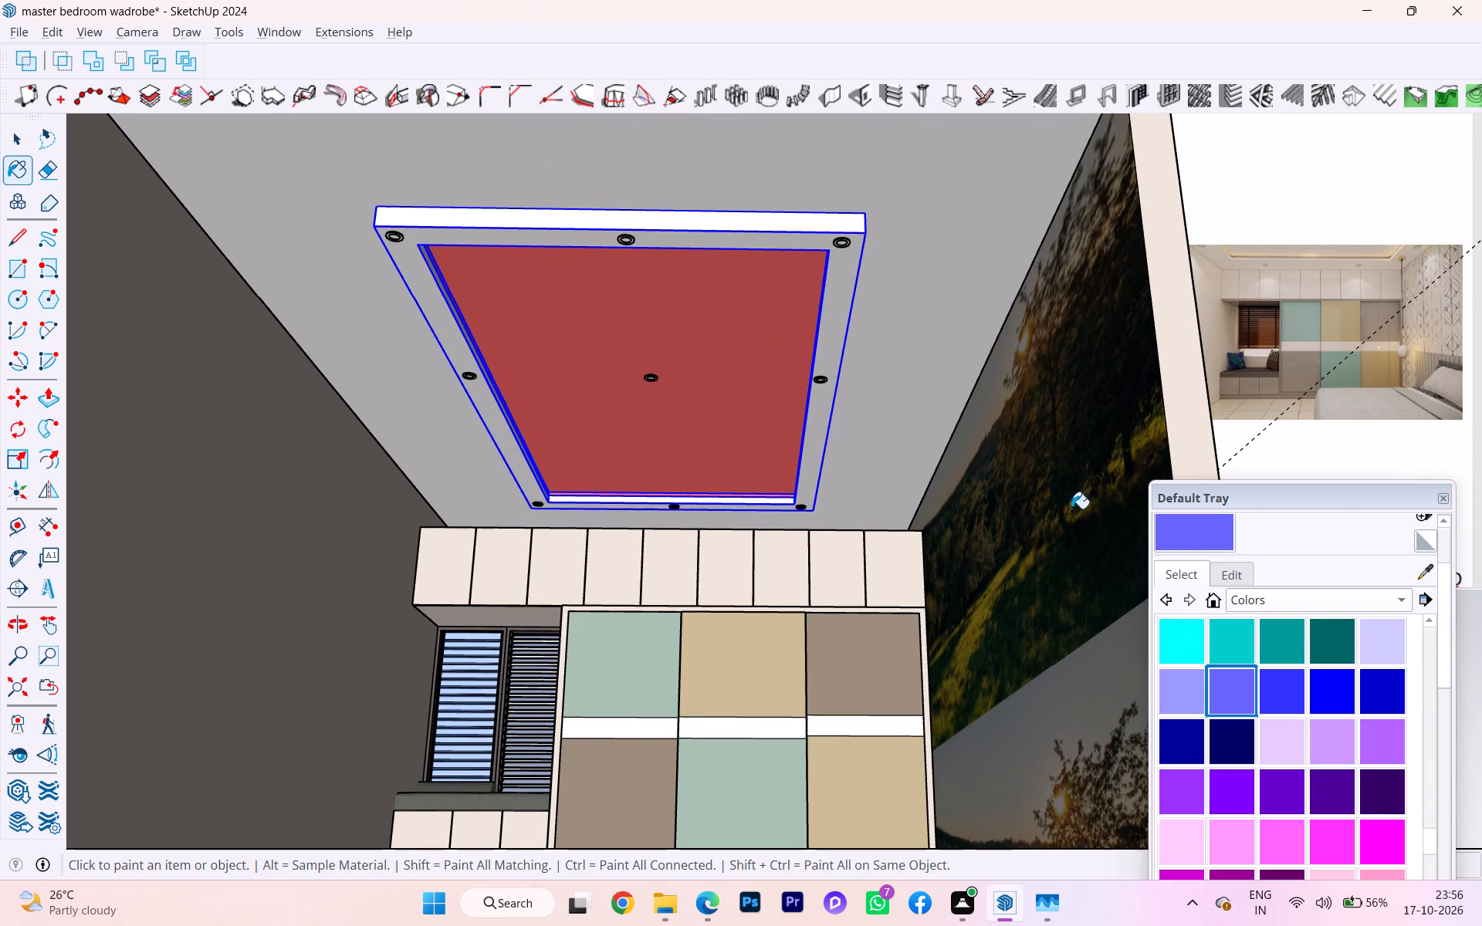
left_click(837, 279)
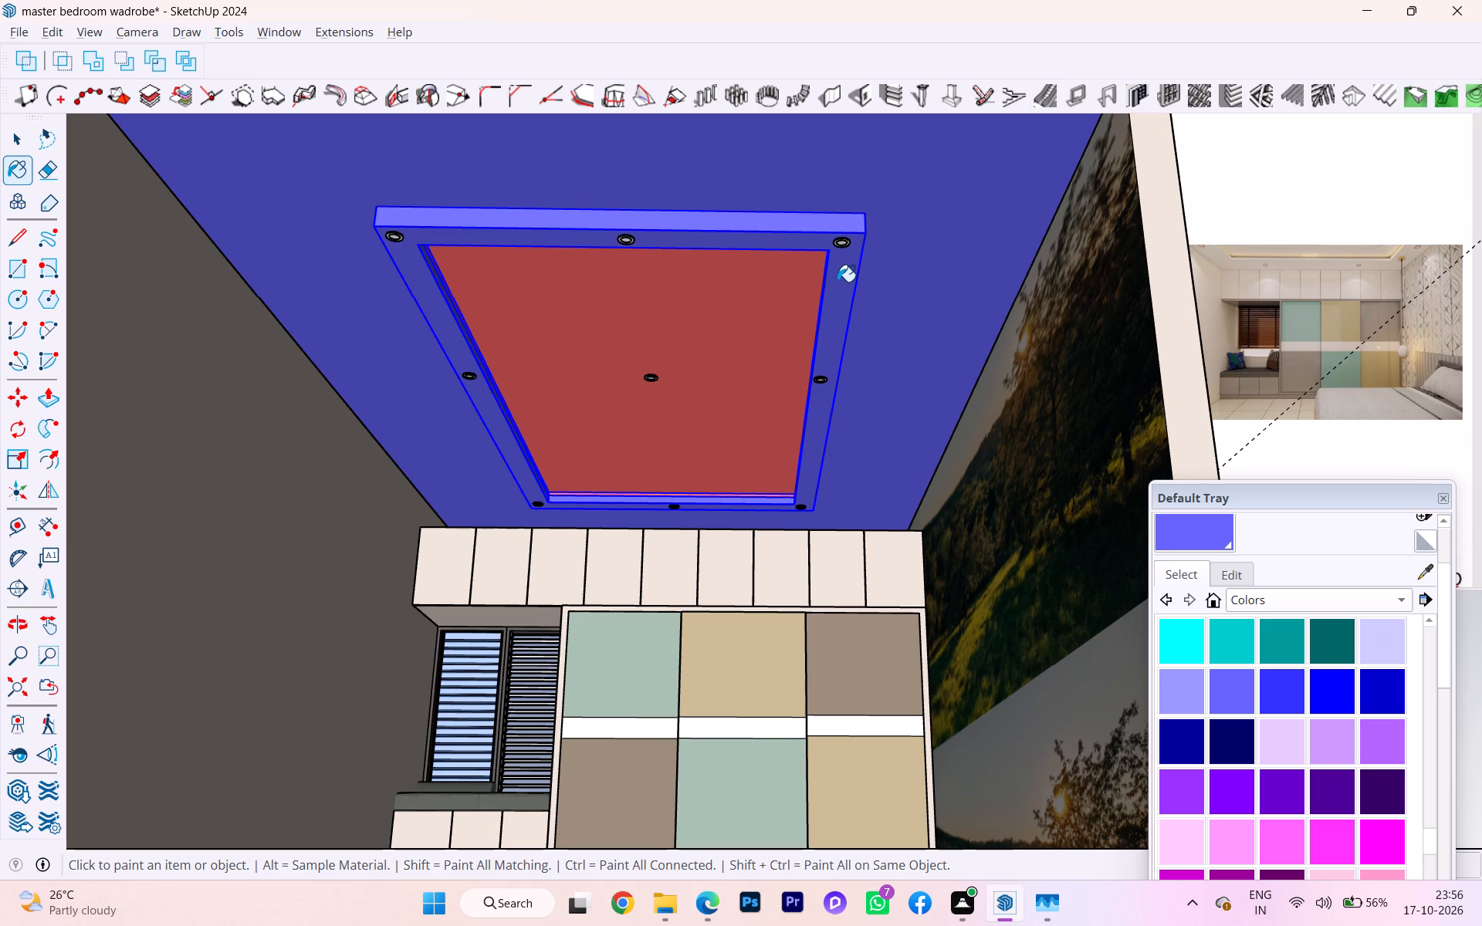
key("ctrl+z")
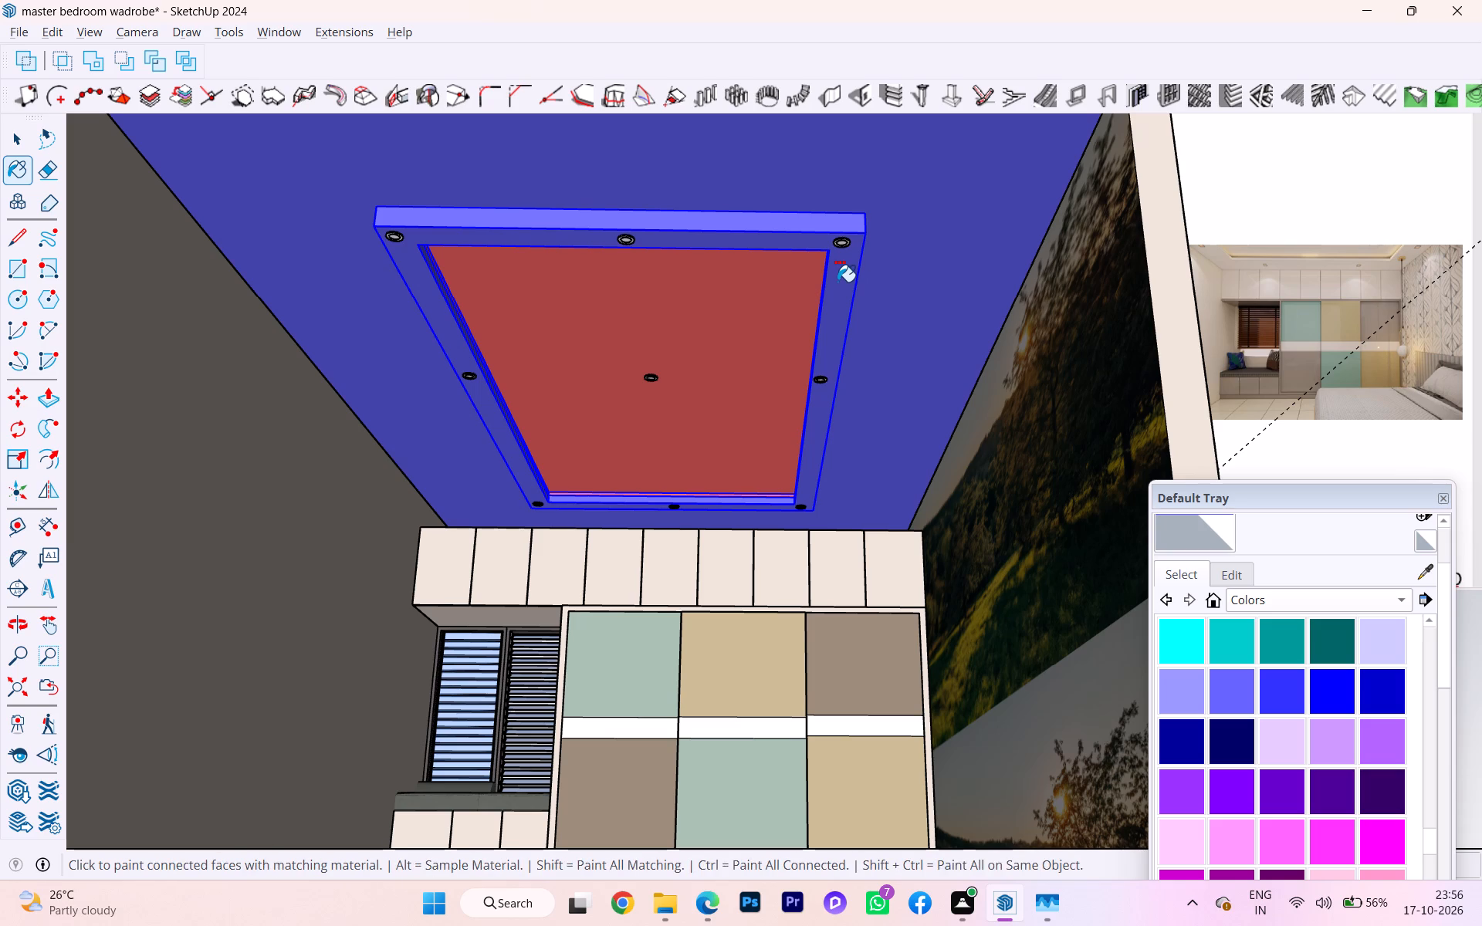
Open the ceiling group and paint the underside border around the recess cyan (Color H05).
key("space")
double_click(840, 288)
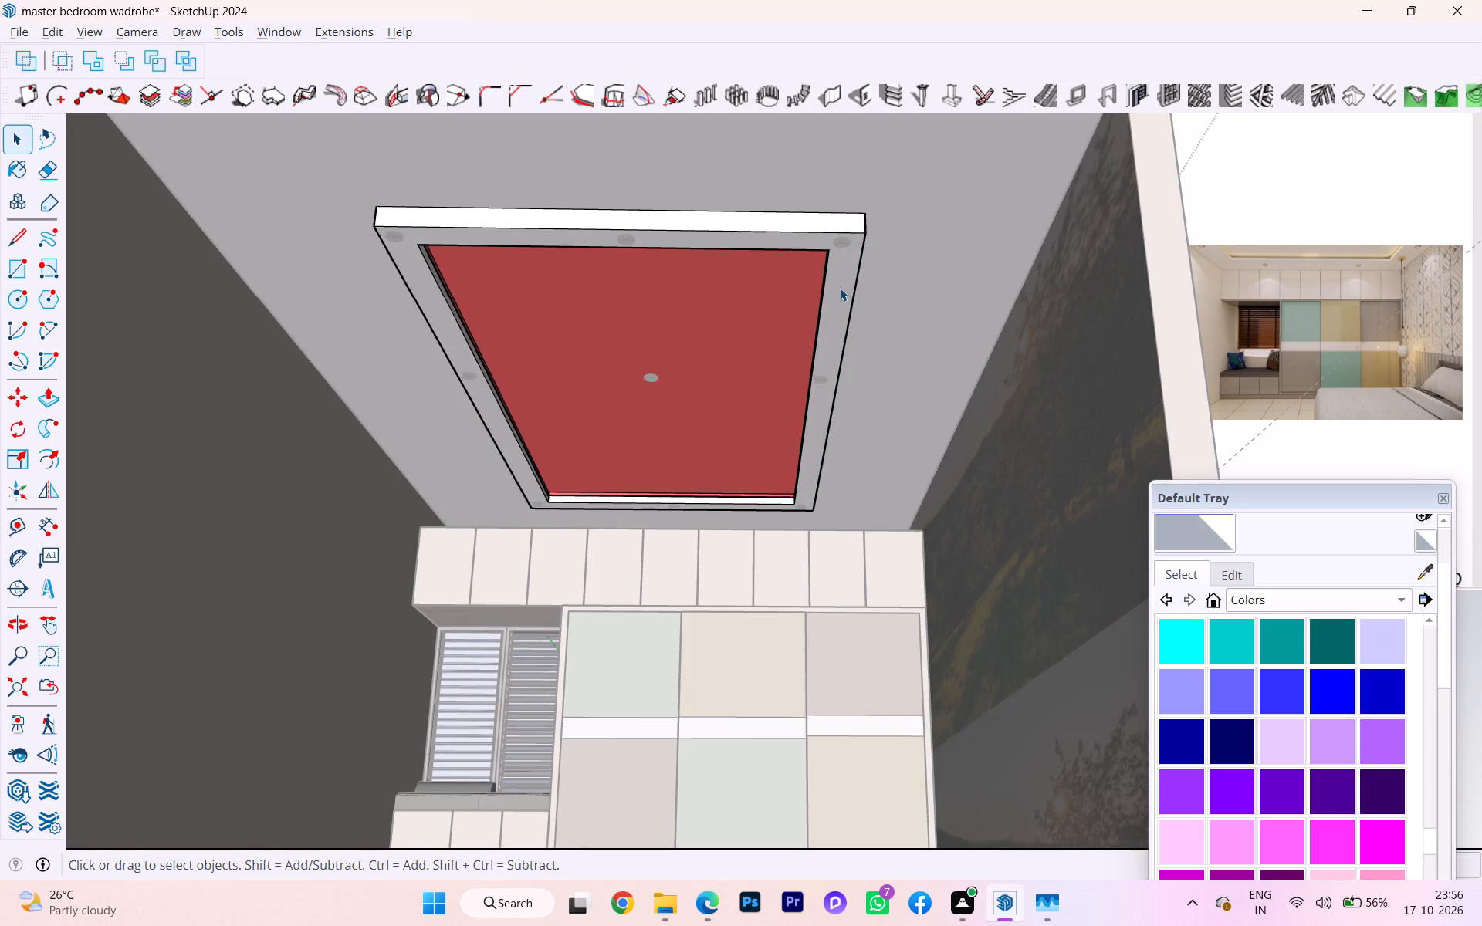
left_click(840, 288)
left_click(818, 334)
left_click(824, 330)
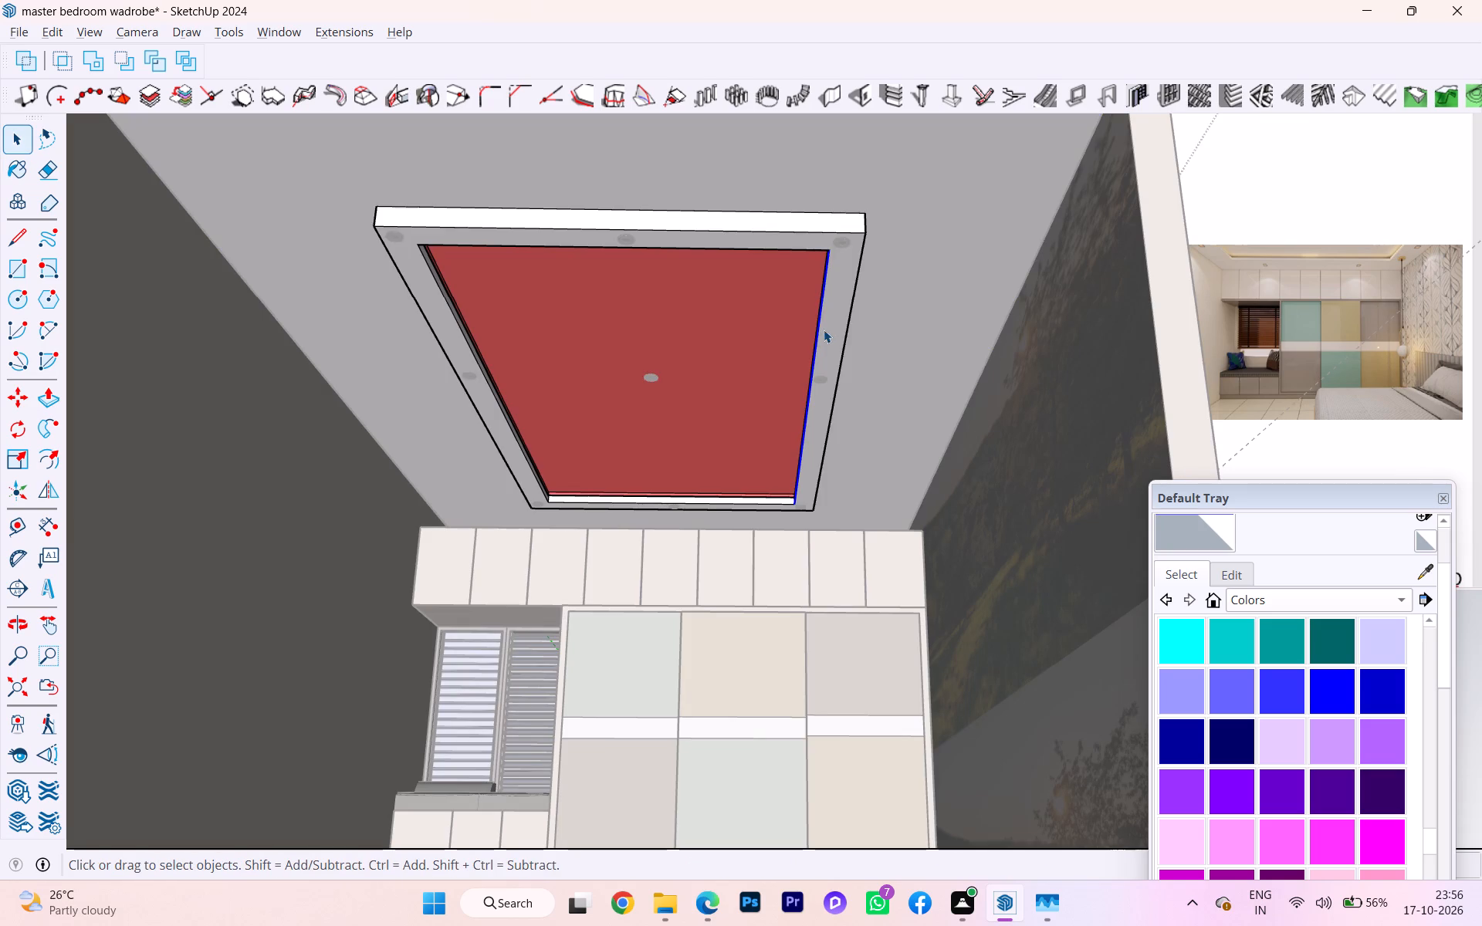
double_click(826, 327)
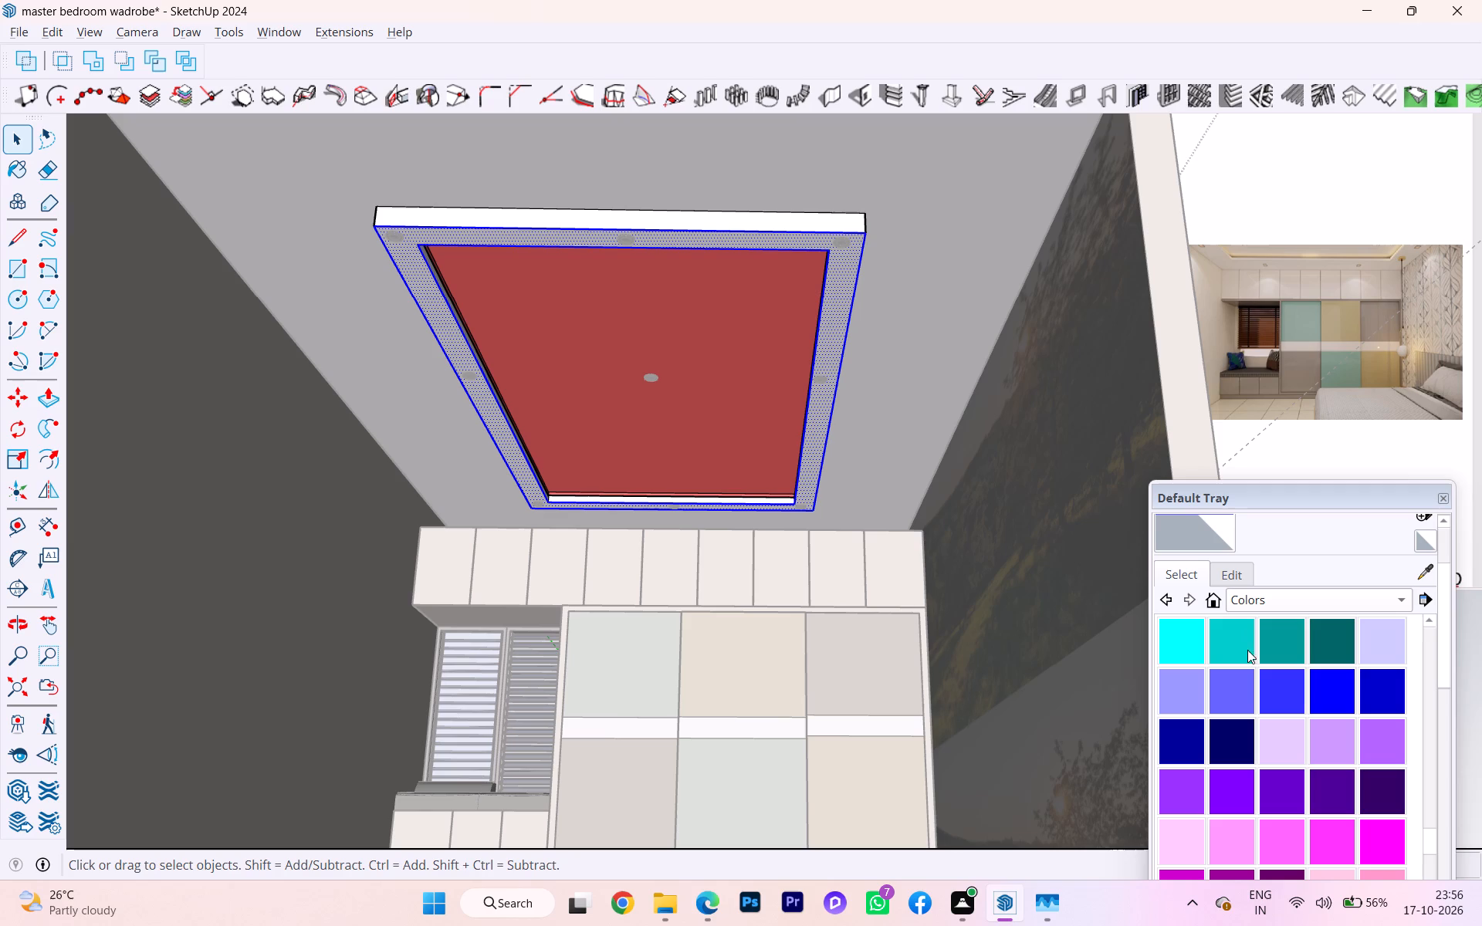
left_click(1200, 637)
left_click(837, 325)
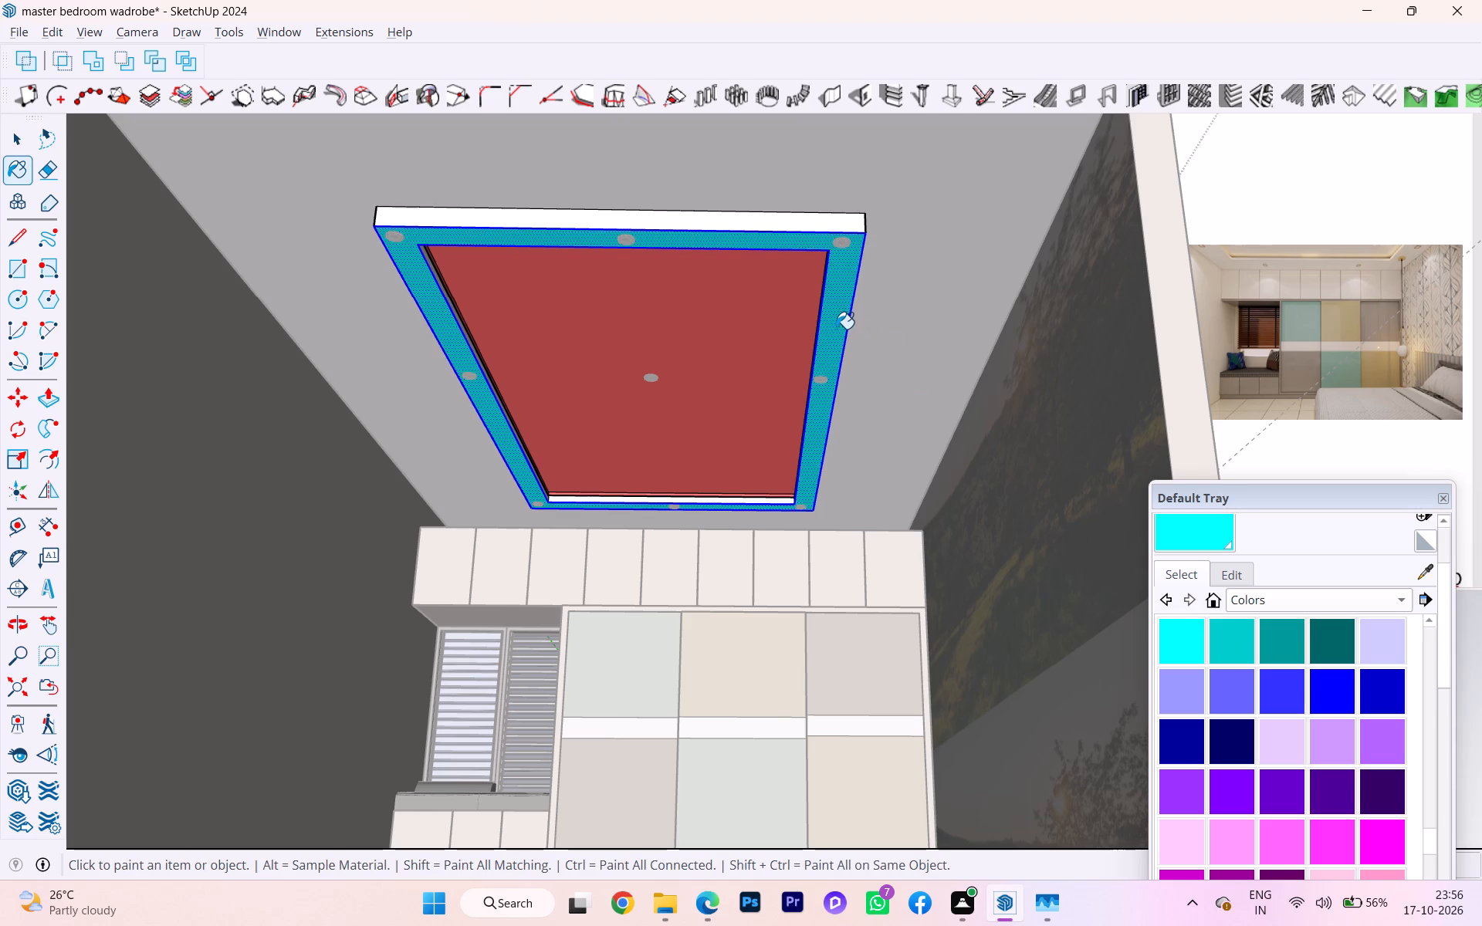
Paint the dropped frame's outer side faces cyan: the front, the landscape-wall side and the grey-wall side.
key("space")
double_click(780, 222)
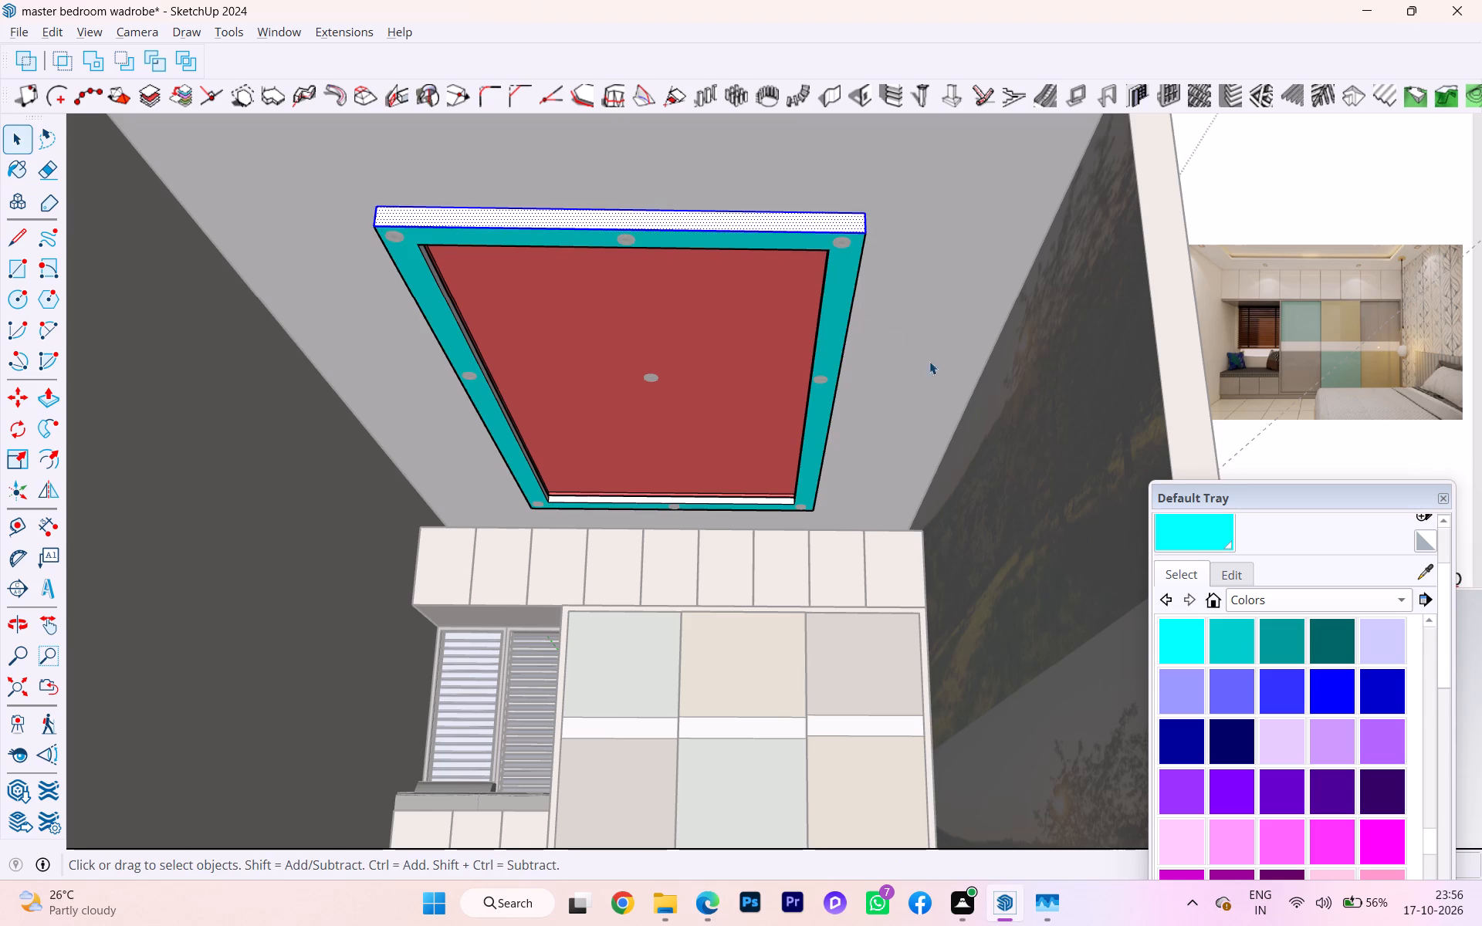
left_click(1179, 628)
left_click(807, 228)
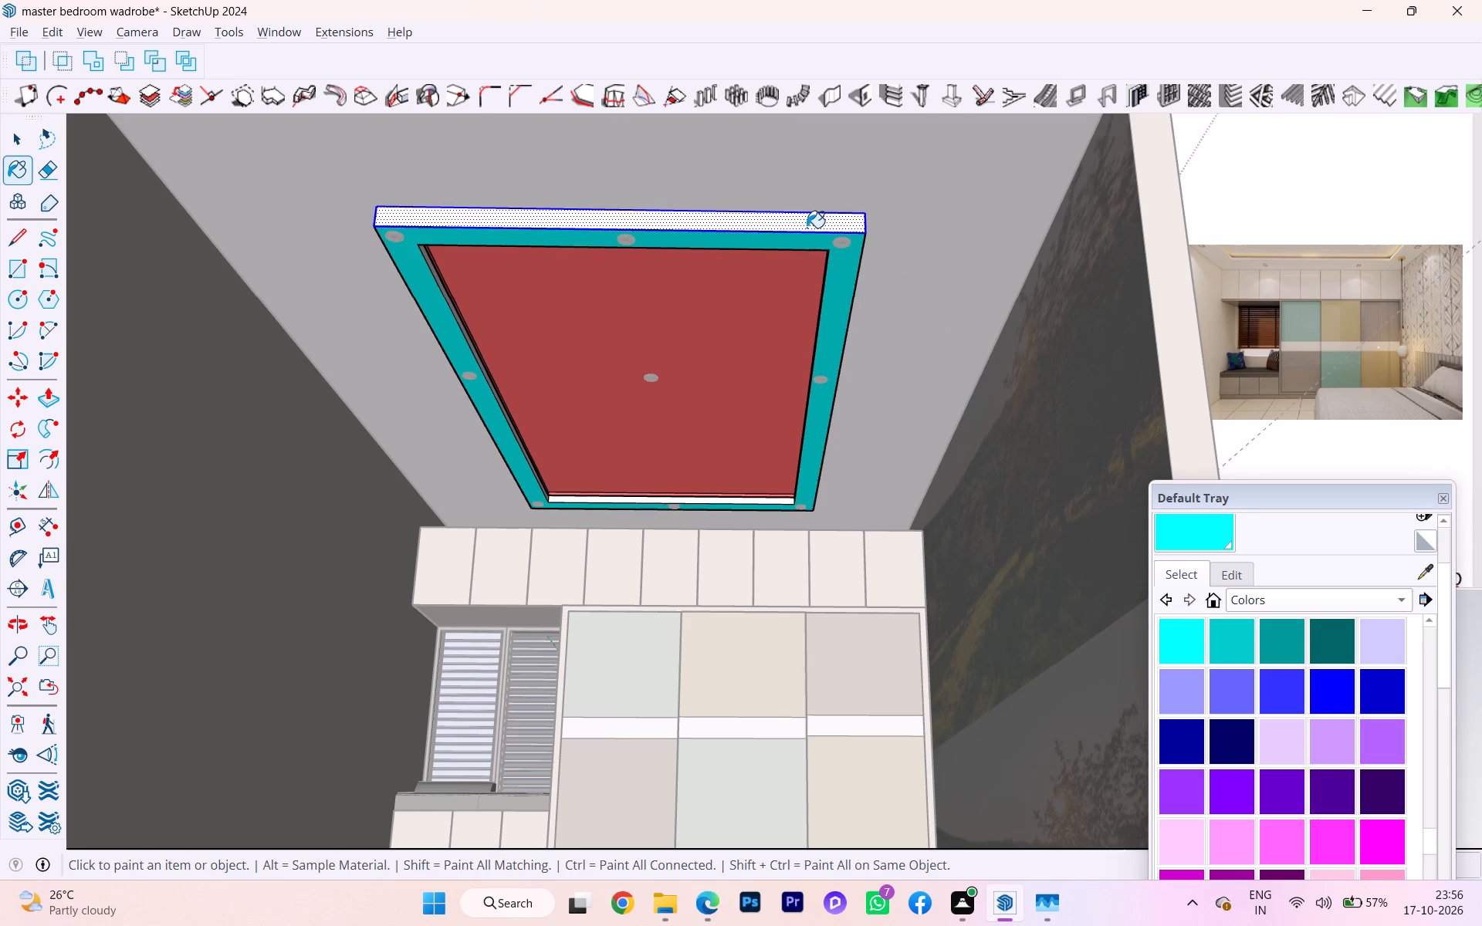
middle_click_drag(852, 261, 702, 300)
scroll(655, 302, "down", 1)
scroll(655, 302, "up", 3)
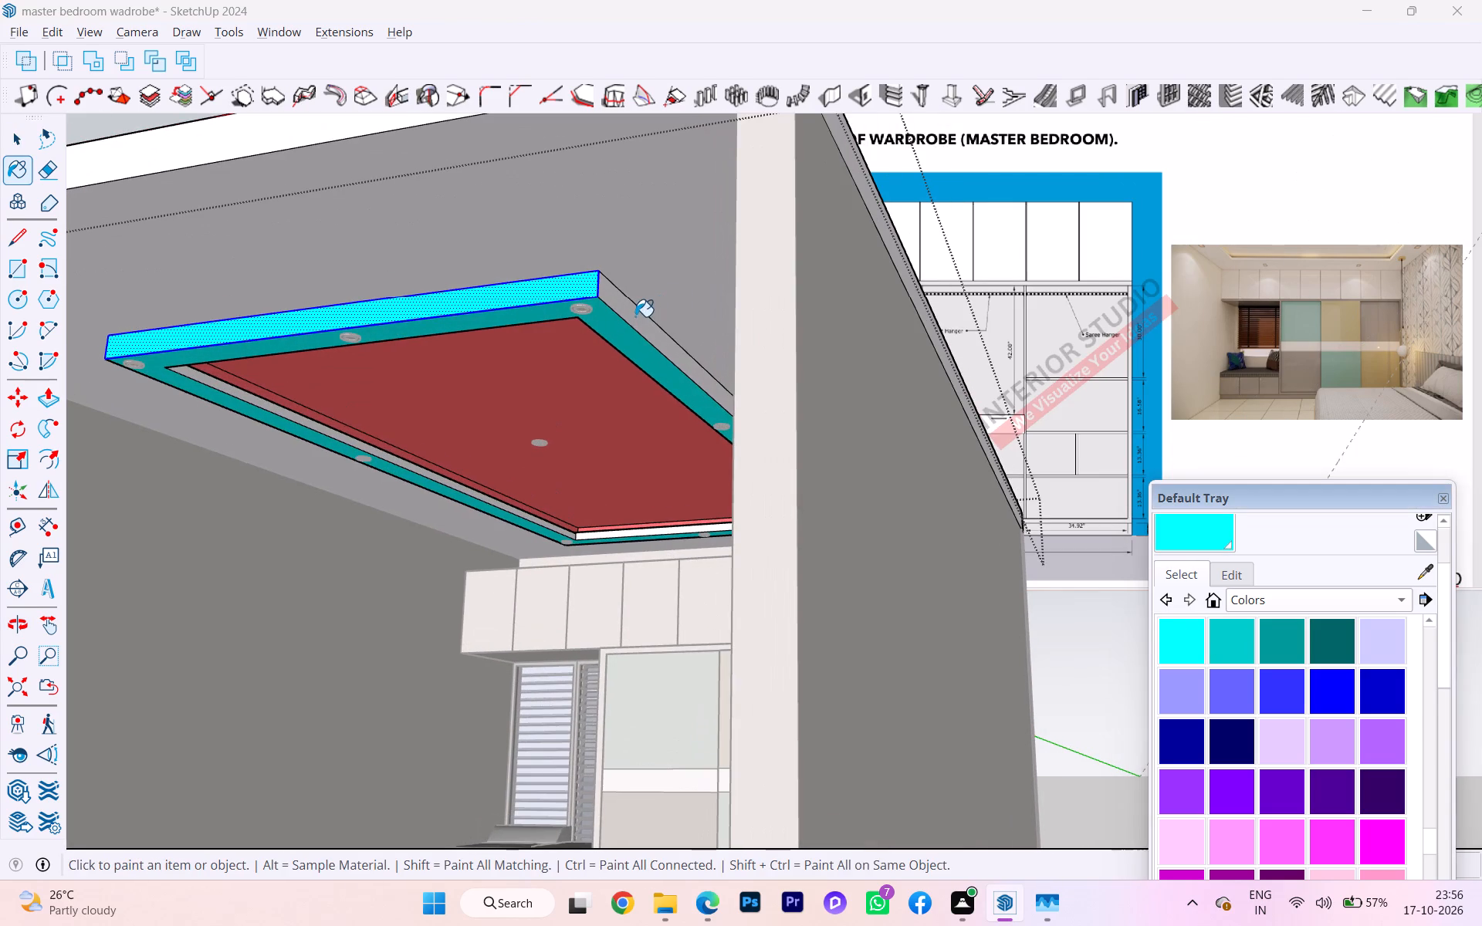
left_click(635, 316)
scroll(631, 319, "down", 1)
middle_click_drag(631, 319, 1003, 376)
scroll(853, 366, "up", 2)
scroll(854, 369, "down", 1)
scroll(854, 371, "up", 2)
left_click(843, 400)
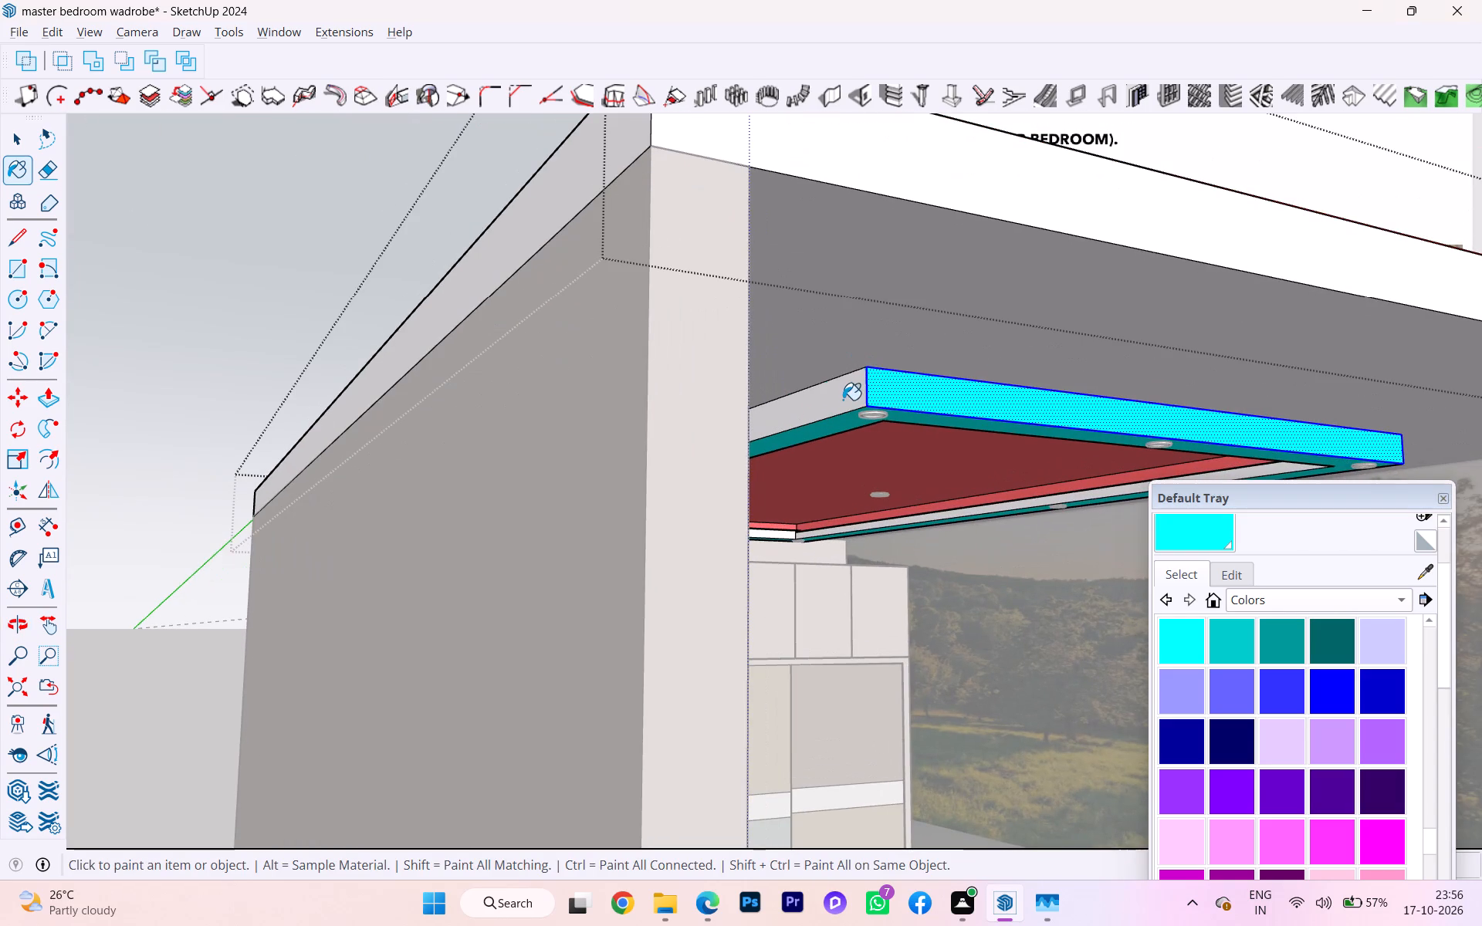
Paint the lower inner strips of the recess on the wardrobe side and along the grey wall cyan.
middle_click_drag(861, 402, 665, 296)
scroll(827, 613, "up", 7)
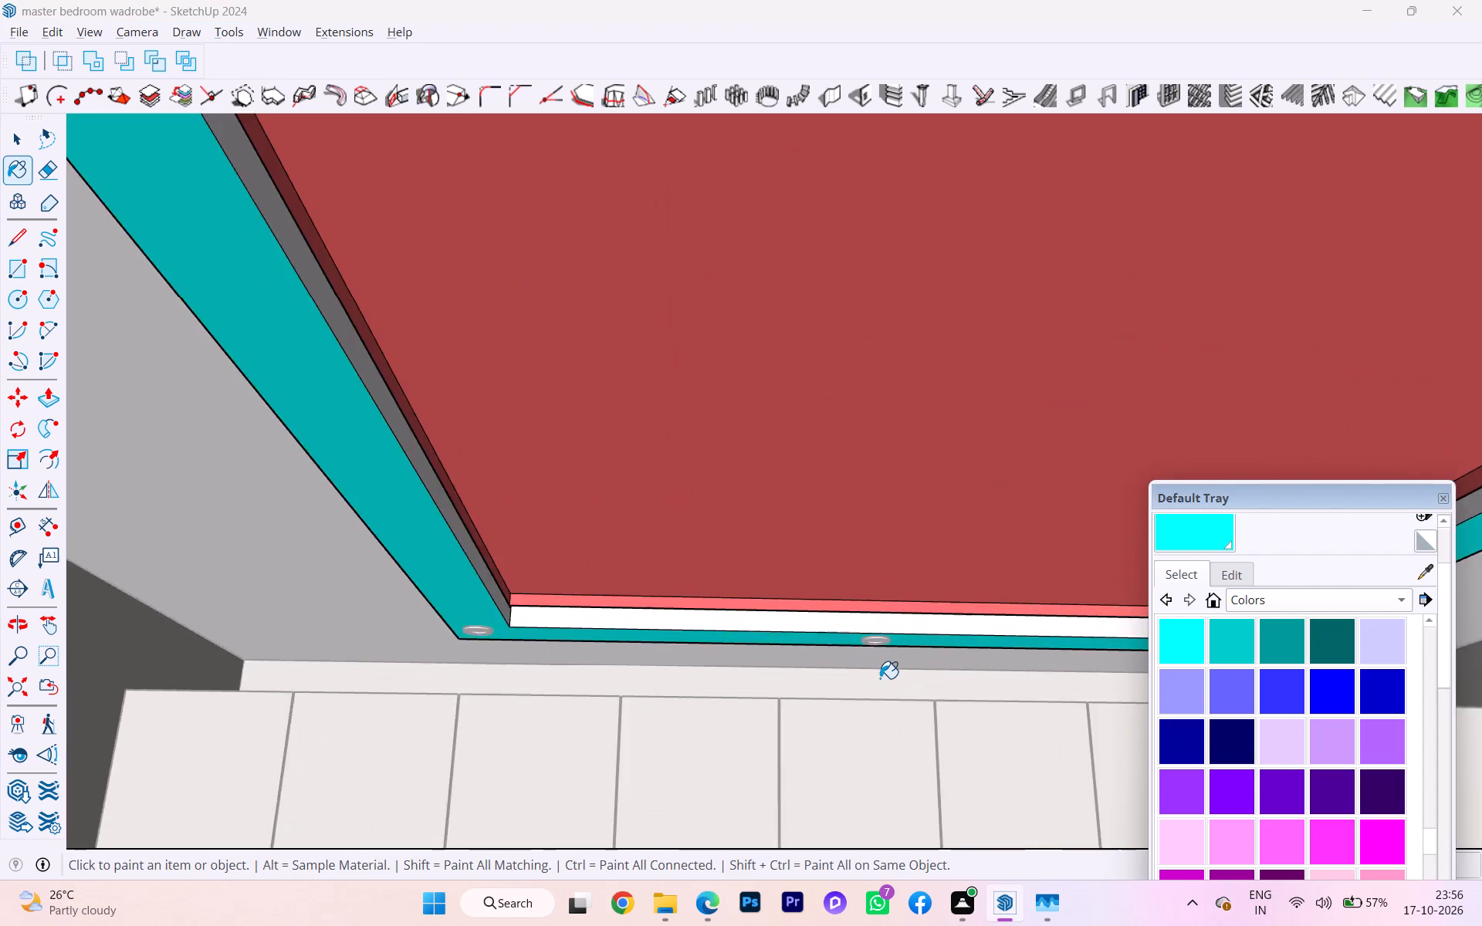
scroll(880, 678, "up", 4)
left_click(745, 586)
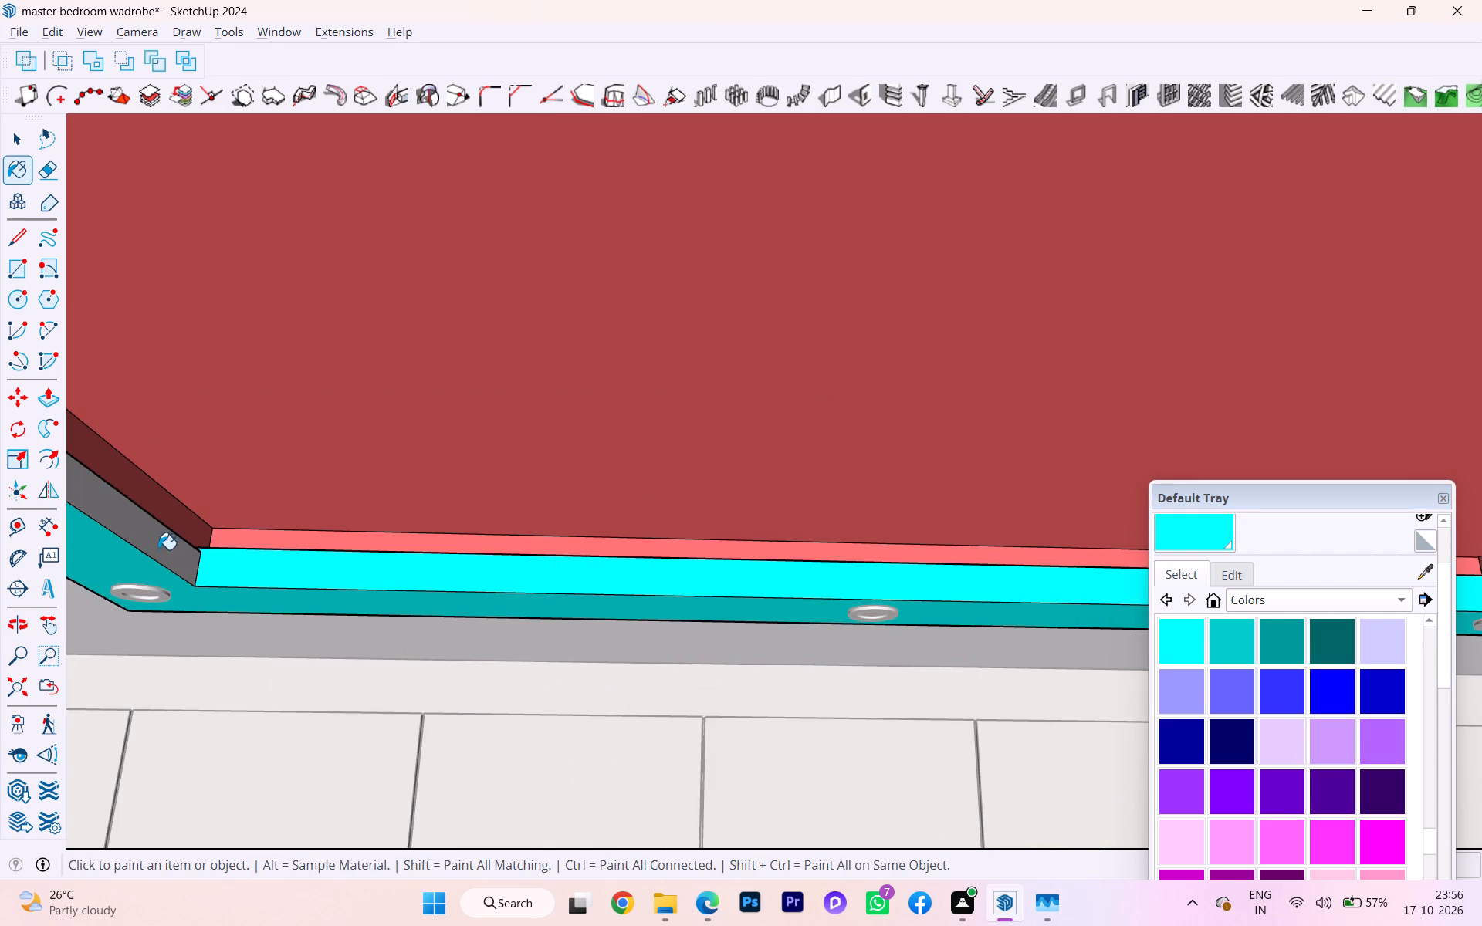
left_click(154, 553)
scroll(221, 564, "up", 1)
scroll(222, 565, "down", 4)
scroll(242, 568, "up", 2)
scroll(244, 568, "down", 1)
scroll(247, 568, "up", 1)
scroll(441, 586, "down", 3)
scroll(479, 591, "up", 1)
scroll(484, 593, "down", 3)
Paint the lower inner strip along the landscape wall cyan, undoing the misplaced fill on the strip above it.
middle_click_drag(670, 620, 791, 631)
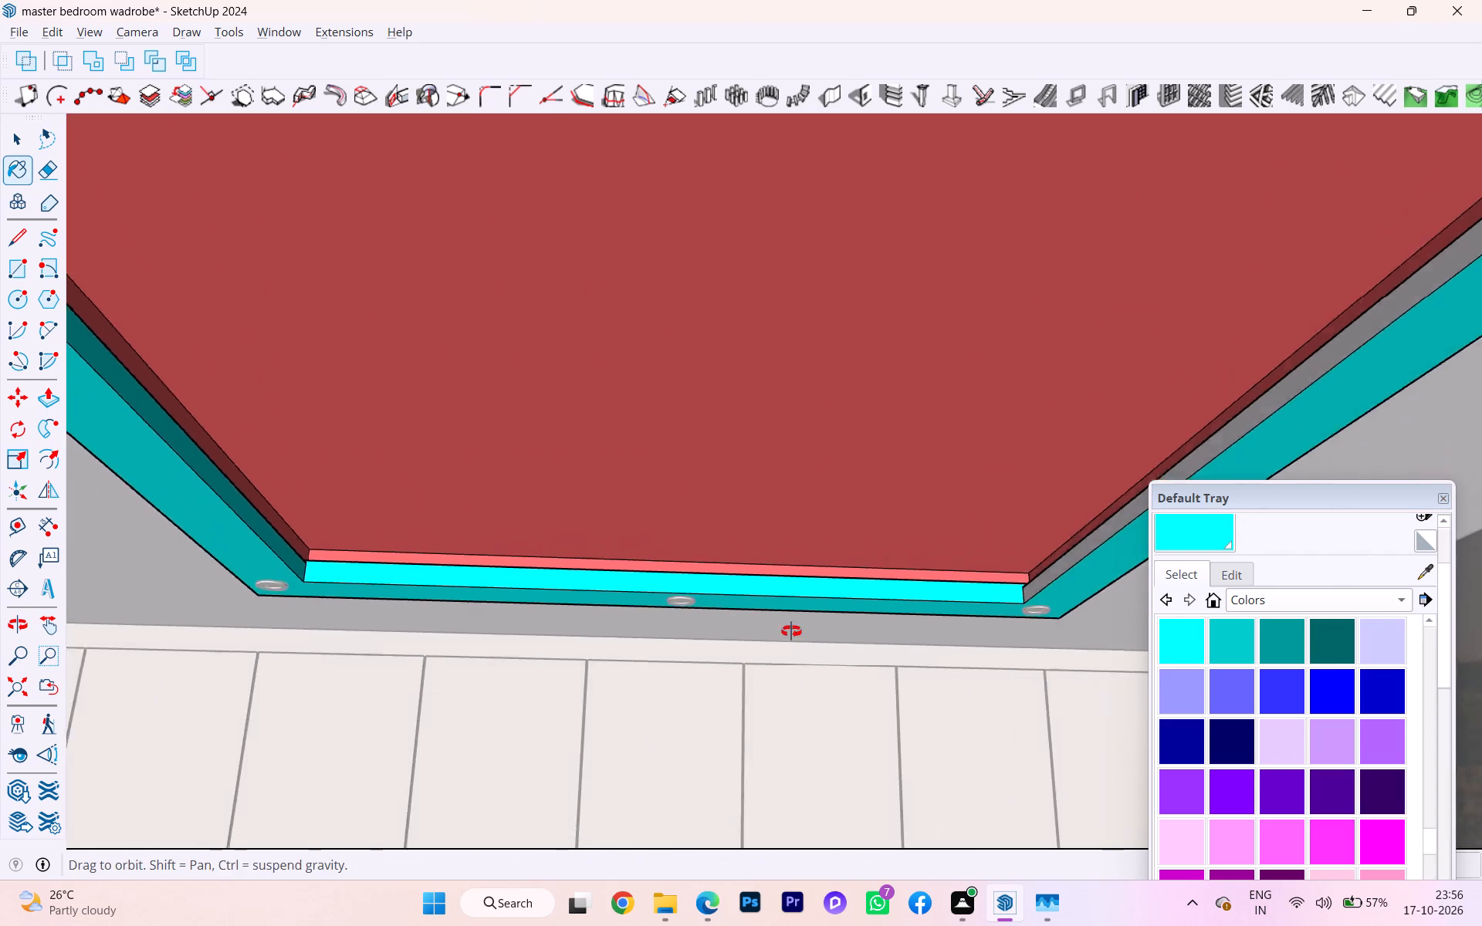
middle_click_drag(791, 631, 933, 633)
left_click(1031, 624)
left_click(1024, 607)
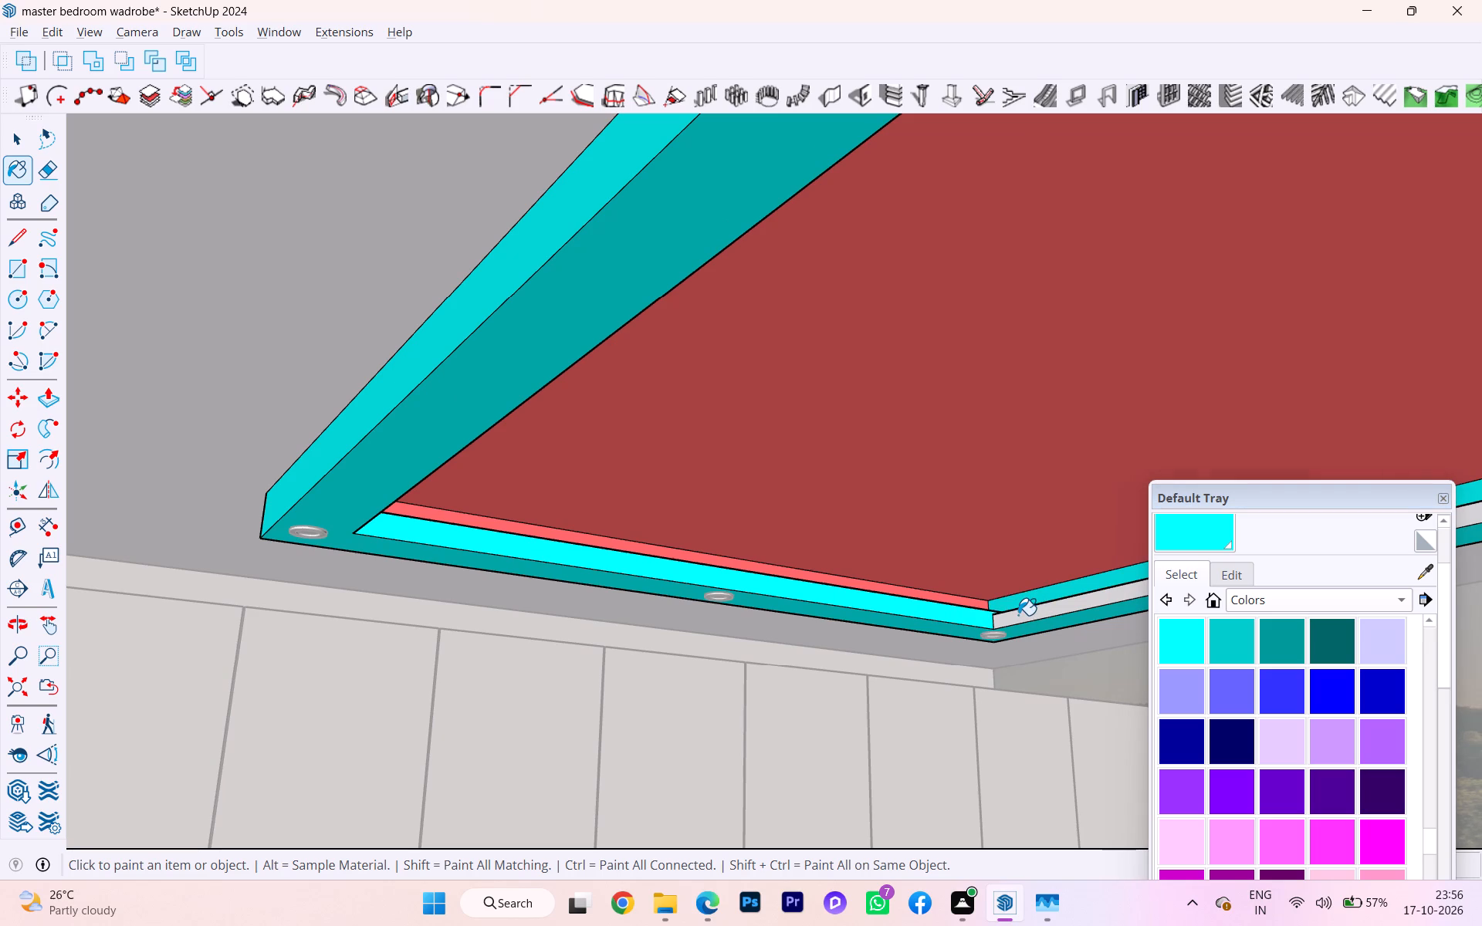
left_click(1017, 616)
key("ctrl+z")
key("ctrl+z")
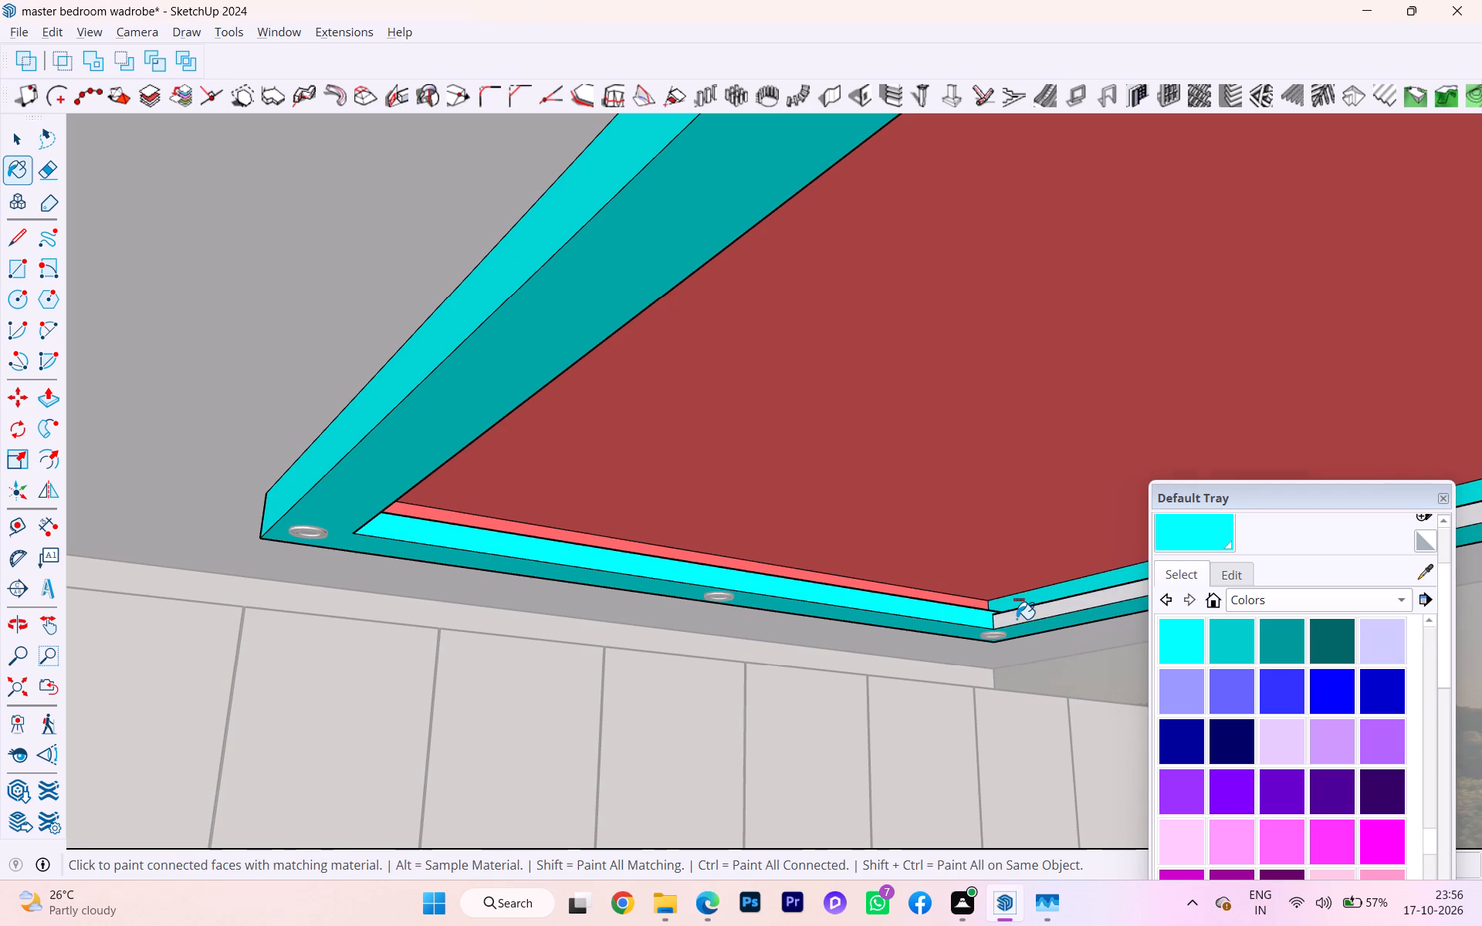
left_click(1022, 624)
left_click(1003, 620)
Hide the "wall" tag to clear the view of the ceiling recess.
scroll(712, 582, "down", 1)
middle_click_drag(712, 582, 1115, 573)
scroll(1227, 698, "down", 1)
scroll(1223, 695, "up", 2)
scroll(1223, 695, "down", 2)
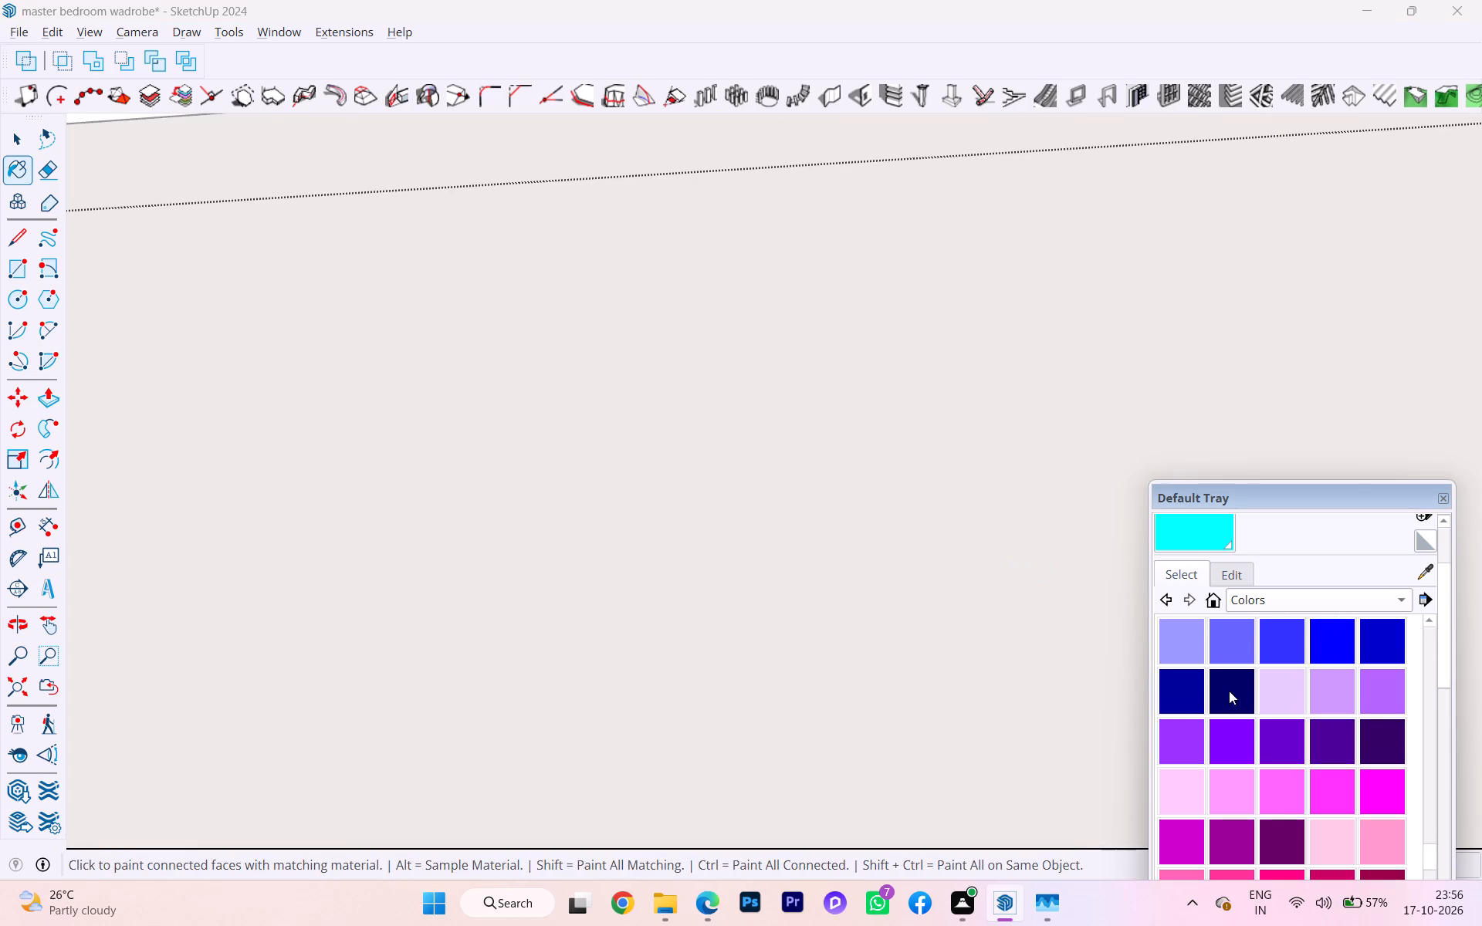
scroll(1237, 682, "up", 4)
scroll(1220, 665, "down", 3)
scroll(1220, 665, "up", 3)
scroll(1216, 644, "down", 1)
scroll(1216, 632, "up", 7)
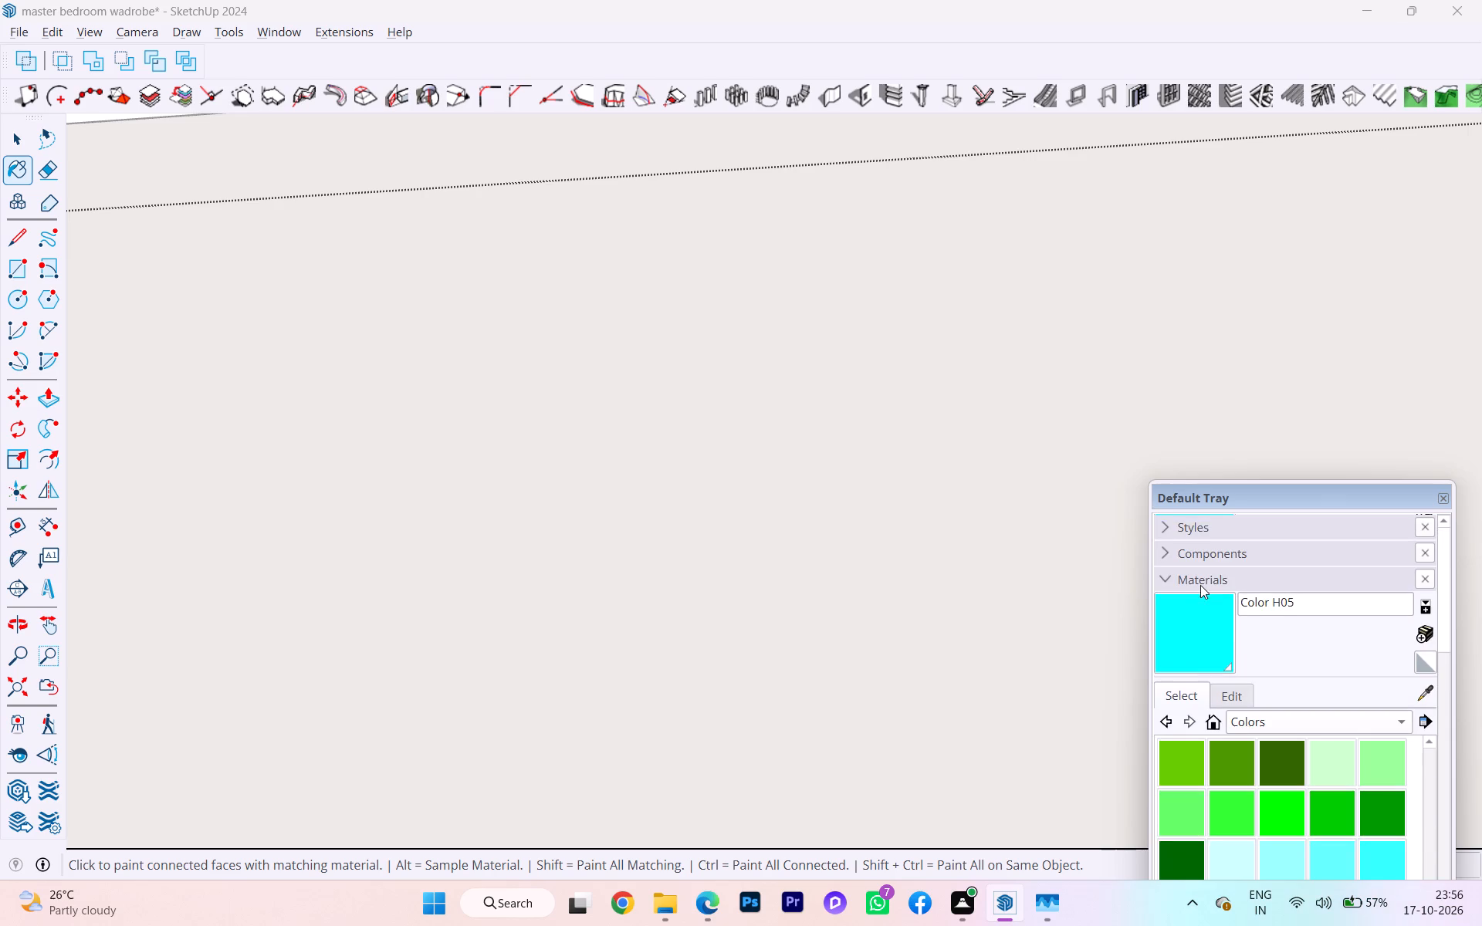
left_click(1172, 570)
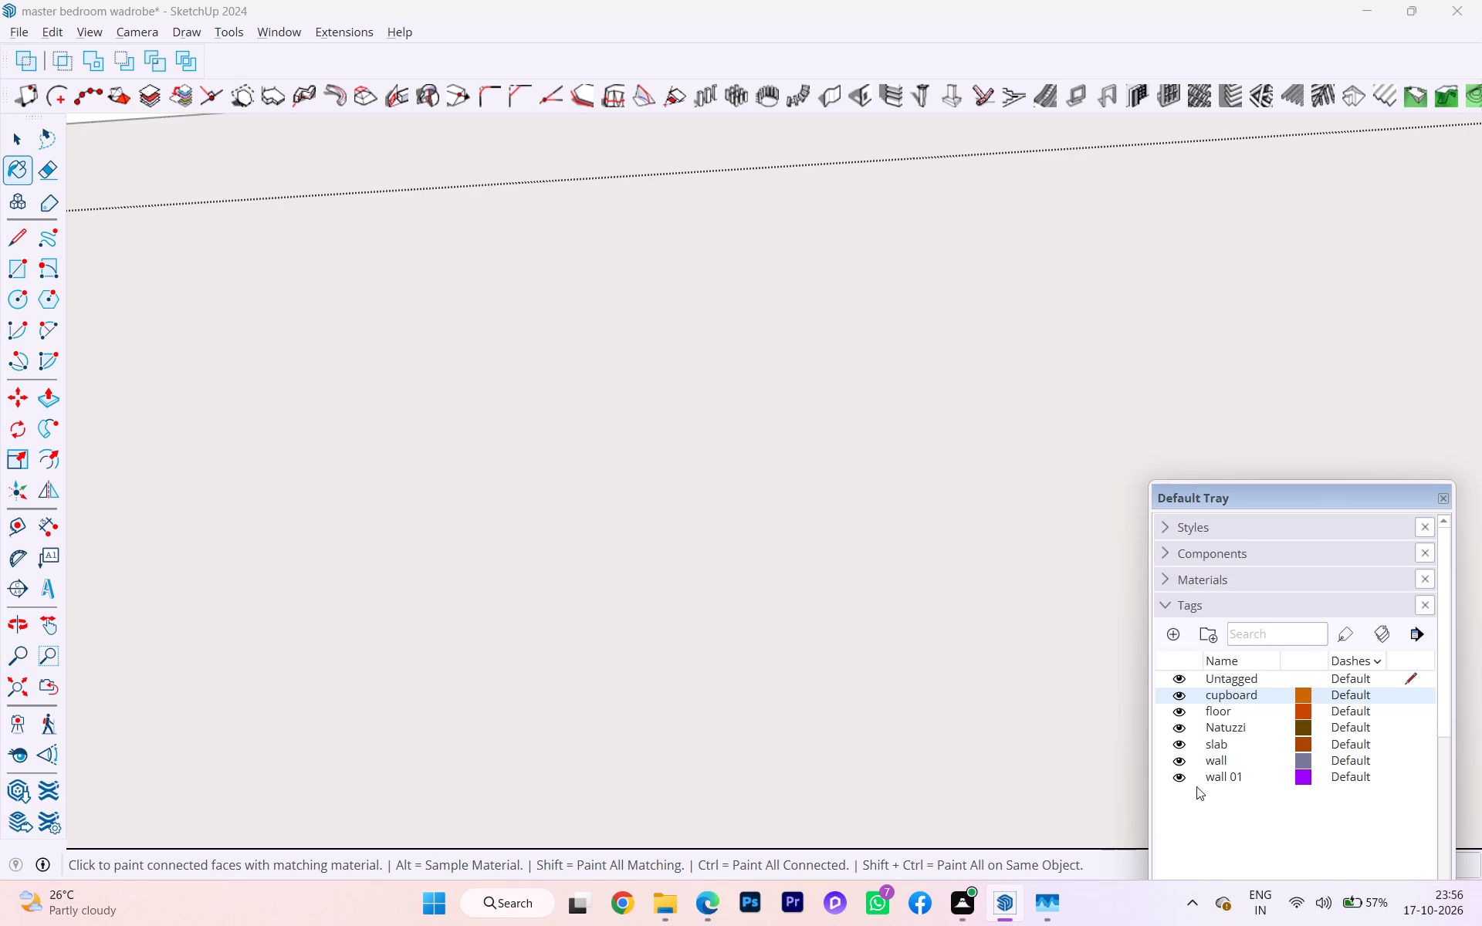
left_click(1177, 756)
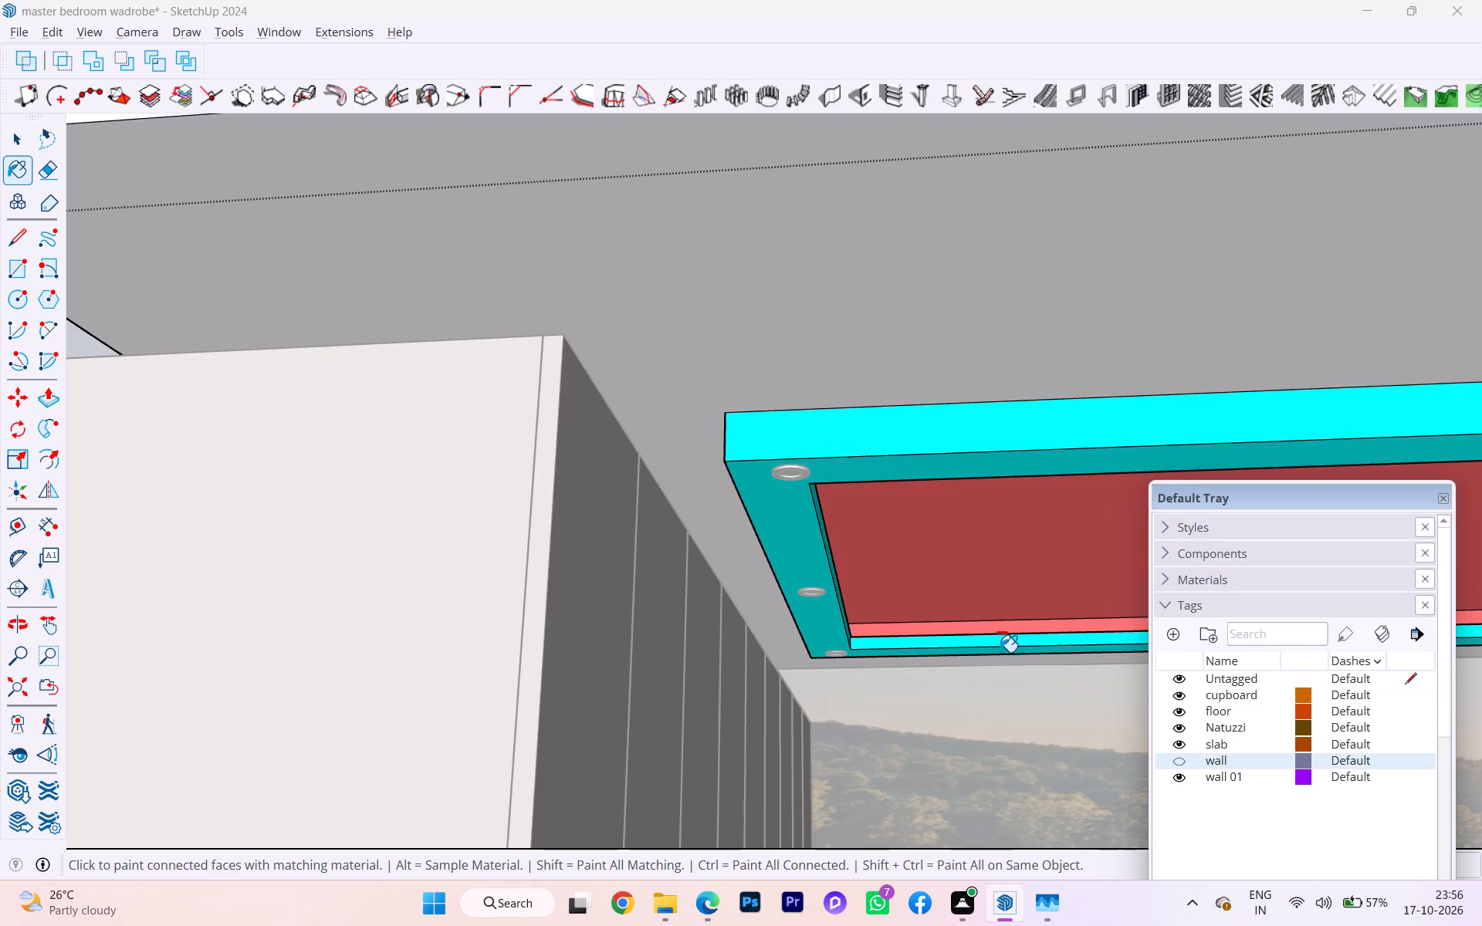
Copy the top edge of the recess's inner face opposite the wardrobe down to about mid-height, splitting the face into two strips.
middle_click_drag(932, 596, 1060, 592)
scroll(932, 596, "down", 1)
scroll(672, 532, "down", 6)
scroll(517, 485, "up", 2)
scroll(325, 448, "down", 3)
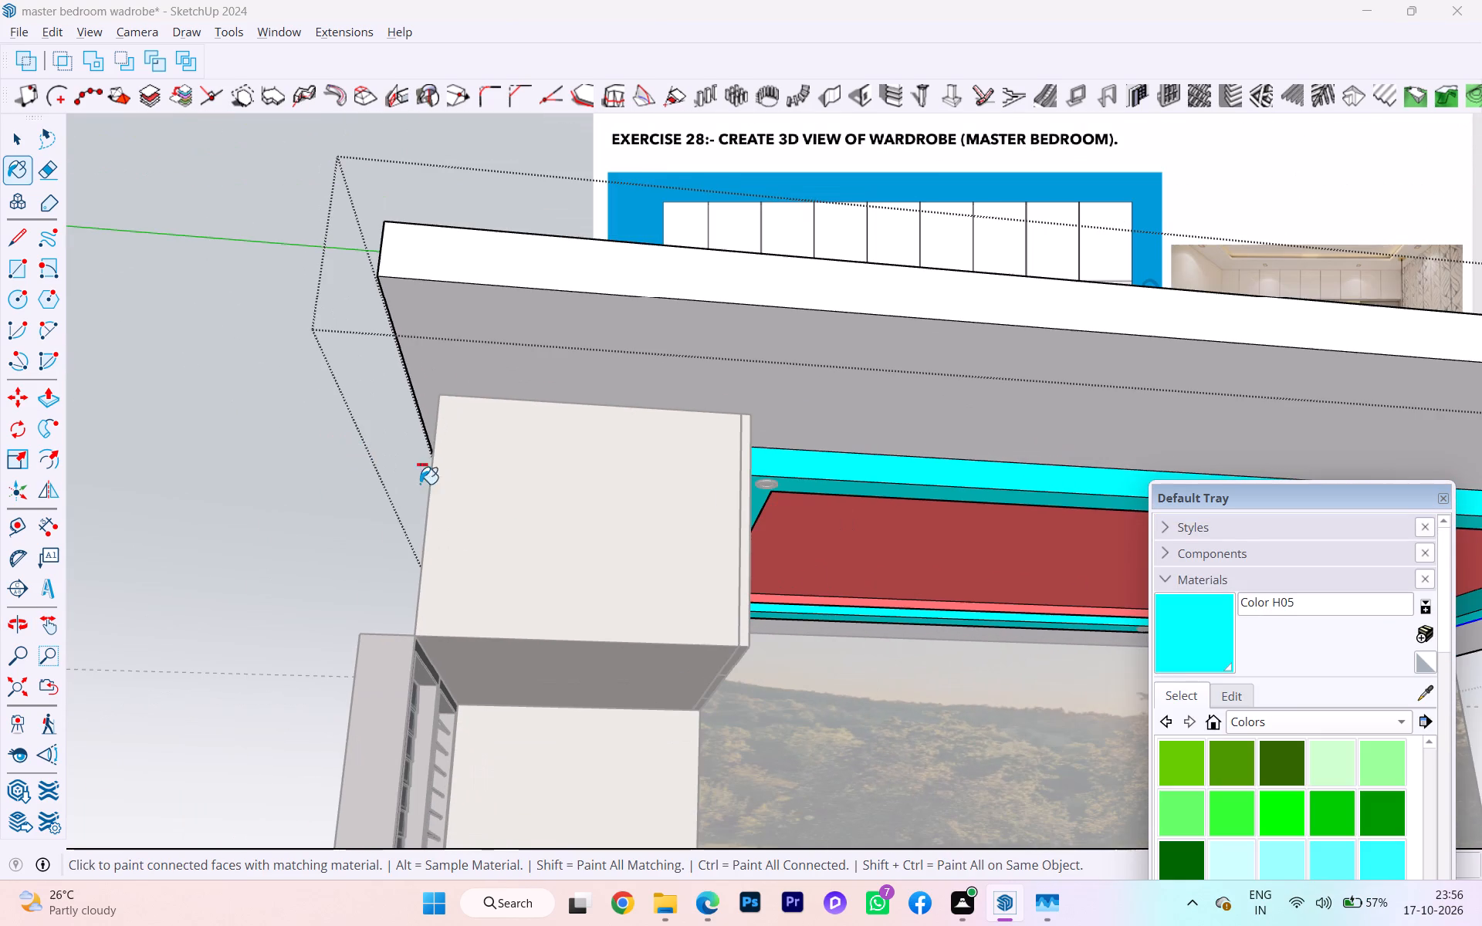
scroll(1211, 664, "up", 5)
scroll(506, 496, "down", 1)
scroll(497, 494, "up", 2)
scroll(478, 489, "down", 3)
scroll(340, 465, "up", 1)
scroll(340, 464, "down", 1)
scroll(343, 463, "up", 1)
scroll(345, 462, "down", 4)
scroll(394, 472, "up", 1)
scroll(403, 475, "down", 1)
scroll(685, 535, "down", 1)
scroll(685, 535, "up", 2)
scroll(685, 535, "down", 2)
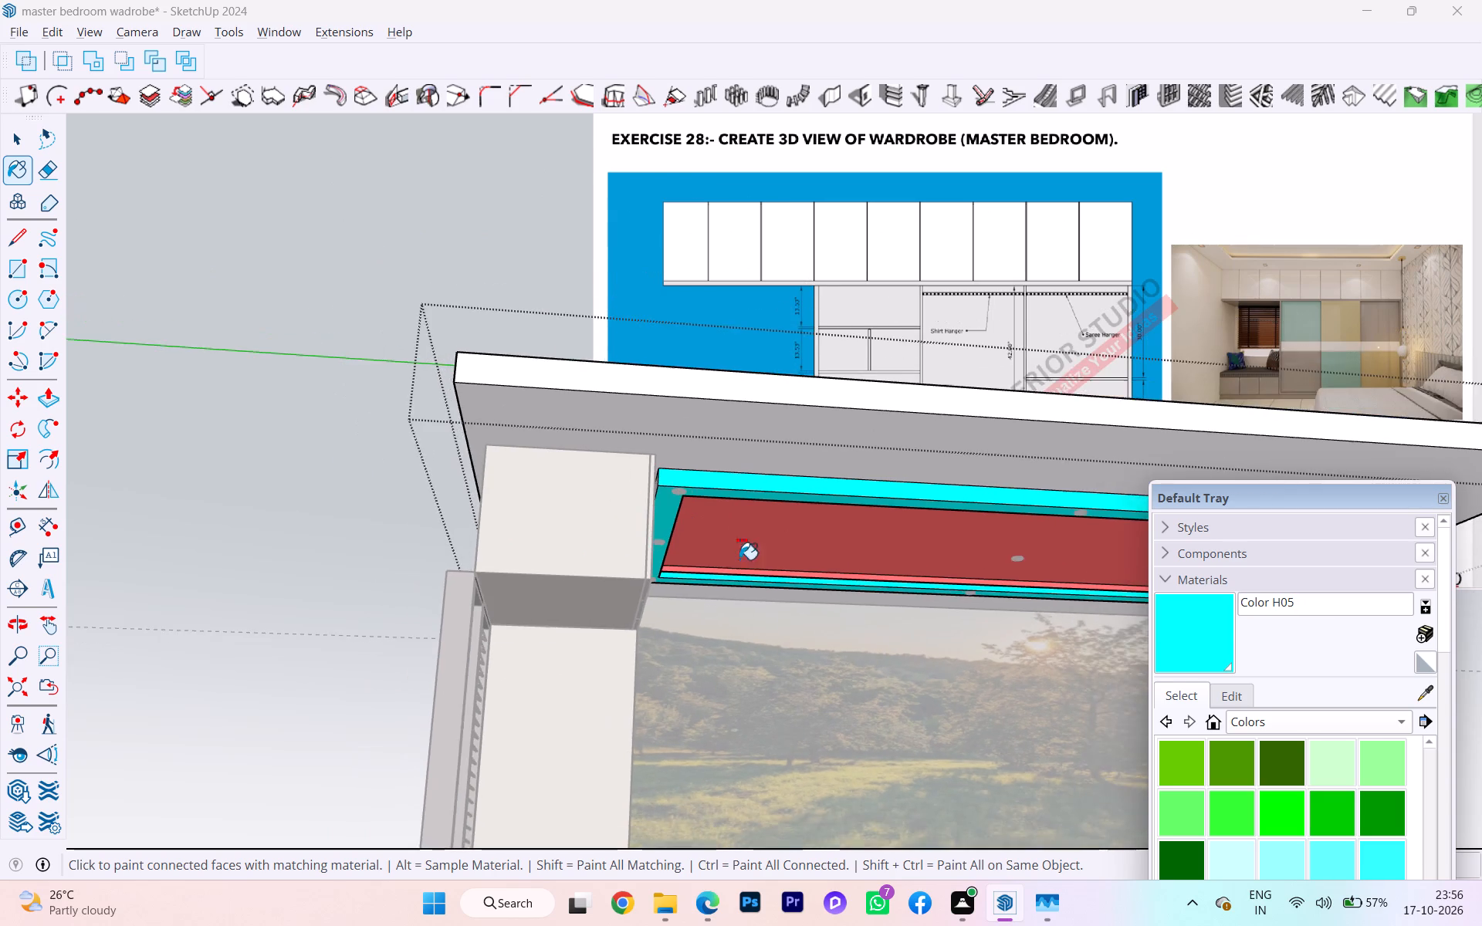
scroll(1057, 599, "up", 8)
scroll(780, 519, "down", 3)
scroll(753, 515, "up", 1)
scroll(749, 515, "down", 3)
scroll(744, 512, "up", 1)
scroll(743, 512, "down", 2)
scroll(716, 509, "up", 1)
scroll(716, 509, "down", 4)
scroll(783, 517, "down", 2)
middle_click_drag(804, 521, 1030, 520)
scroll(996, 544, "down", 1)
scroll(996, 544, "up", 5)
scroll(992, 545, "down", 3)
scroll(986, 548, "up", 2)
scroll(949, 578, "down", 1)
scroll(949, 578, "up", 7)
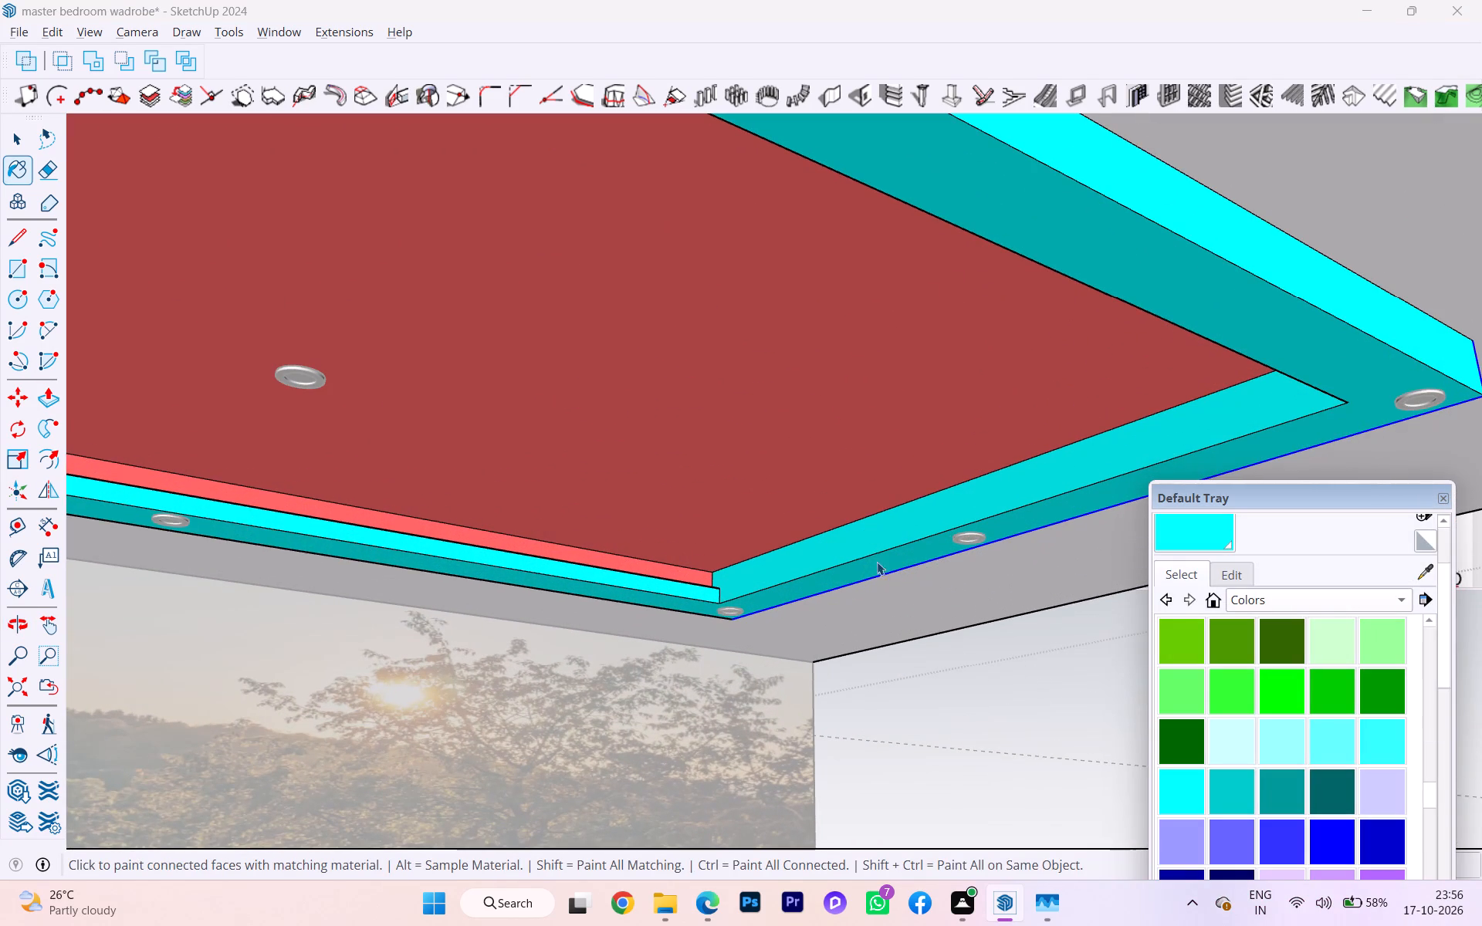
key("space")
left_click(865, 541)
double_click(864, 532)
left_click(864, 522)
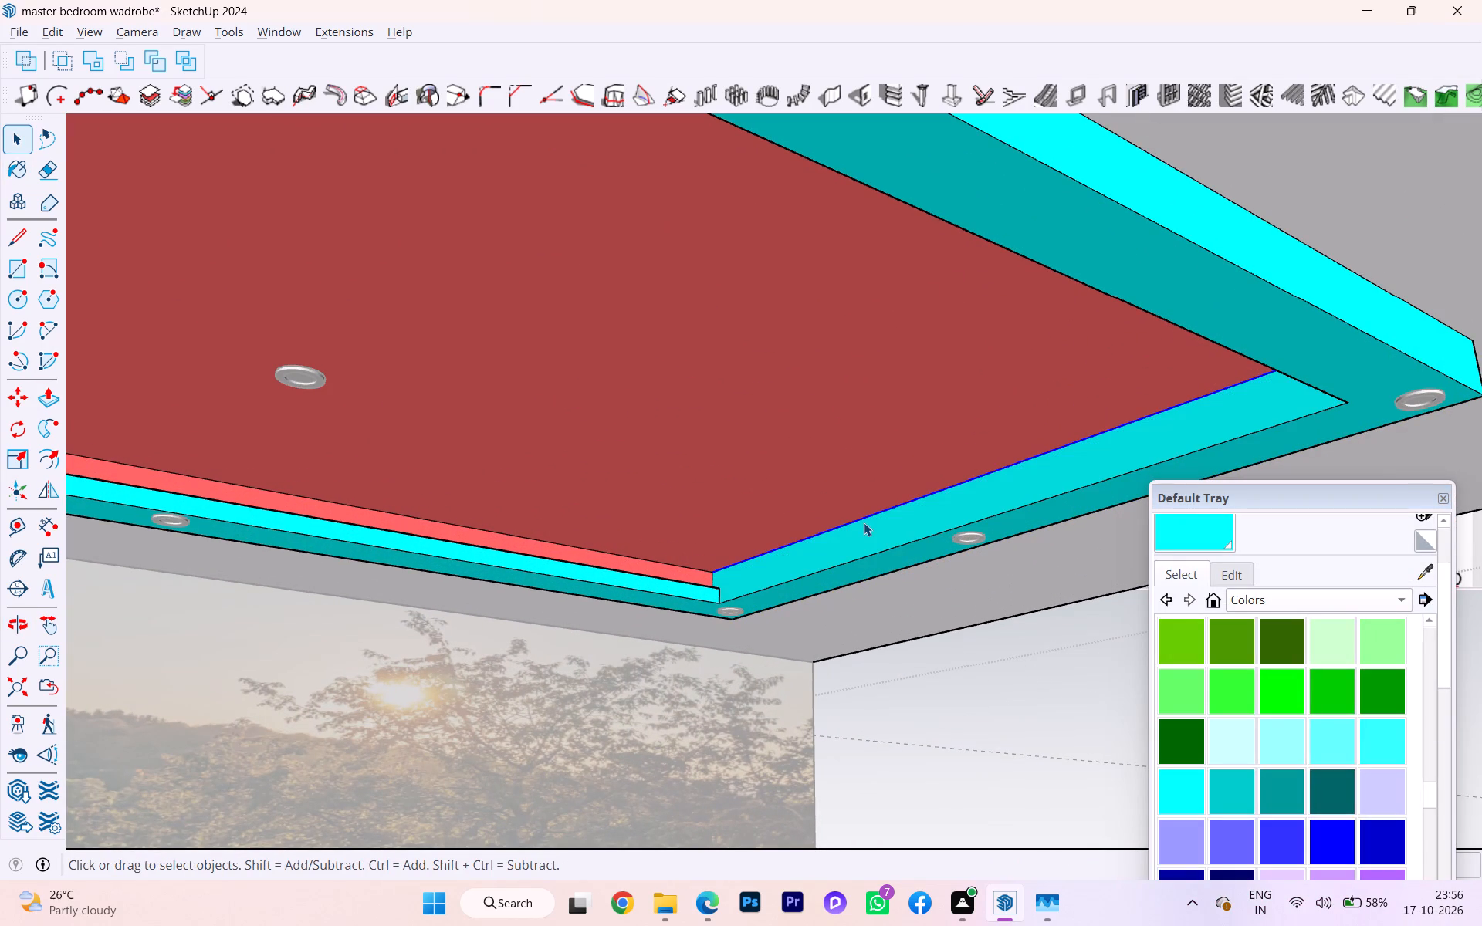
key("m")
key("Return")
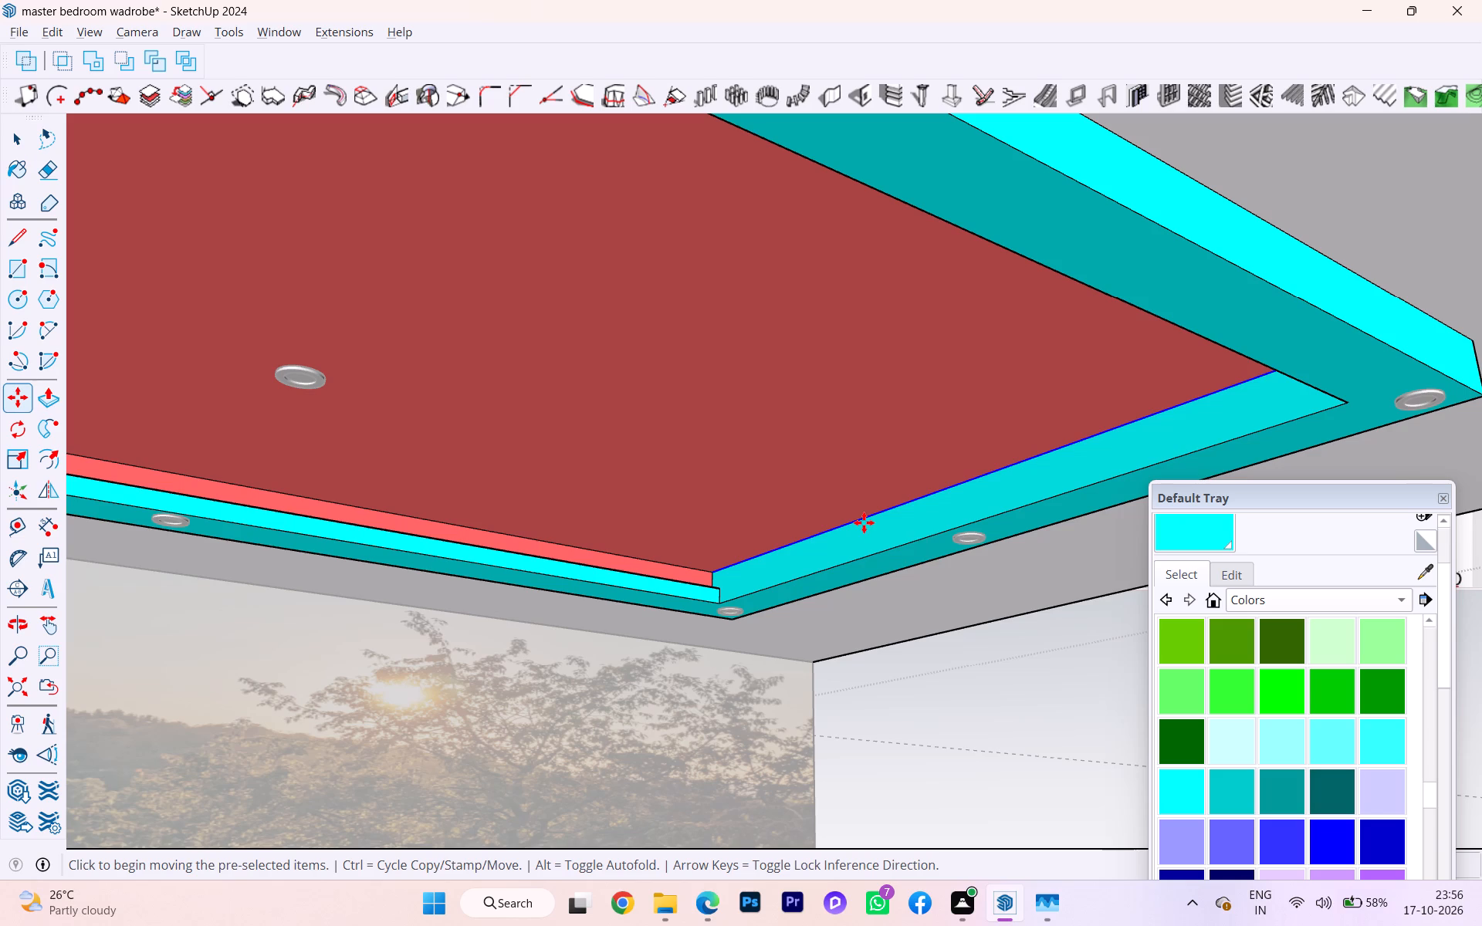
left_click(864, 522)
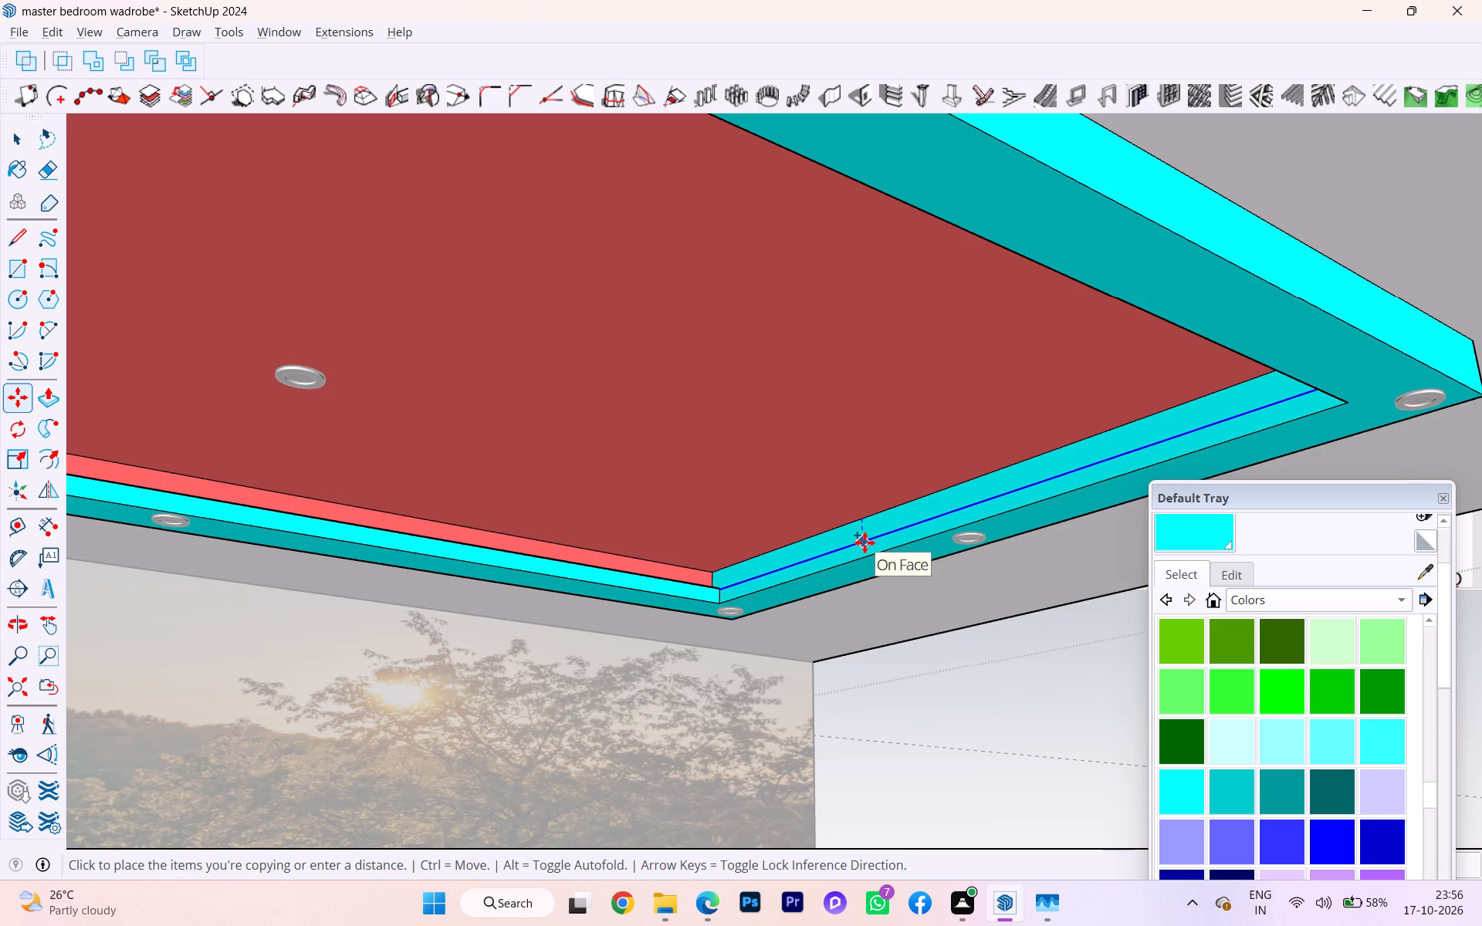
left_click(864, 542)
key("space")
Push the upper strip of the split inner face slightly back with Push/Pull to form the cove recess.
left_click(853, 528)
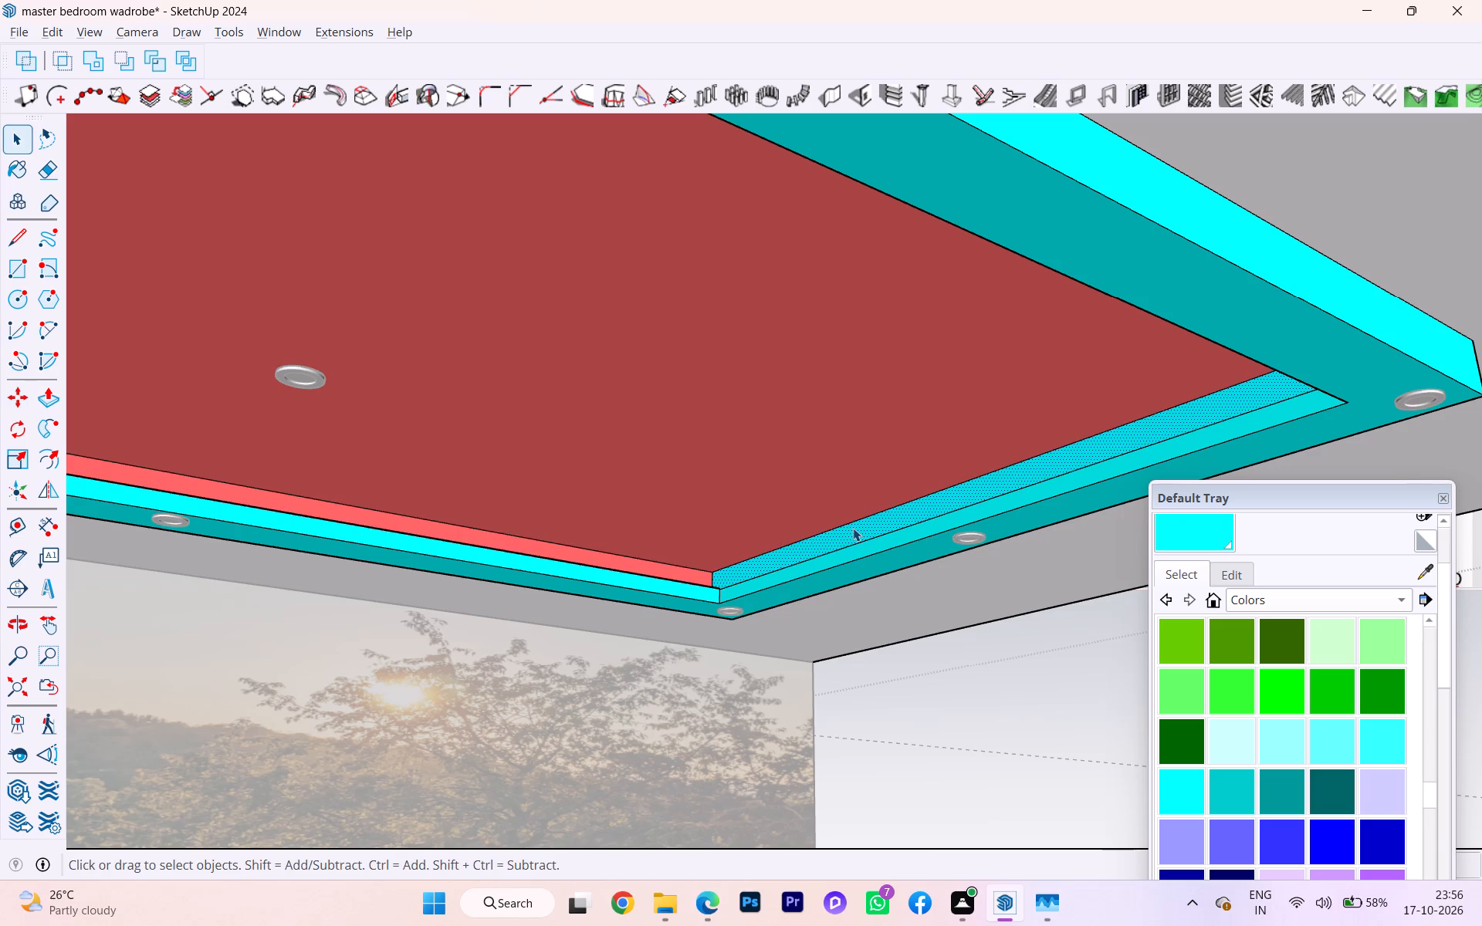
key("p")
left_click(853, 528)
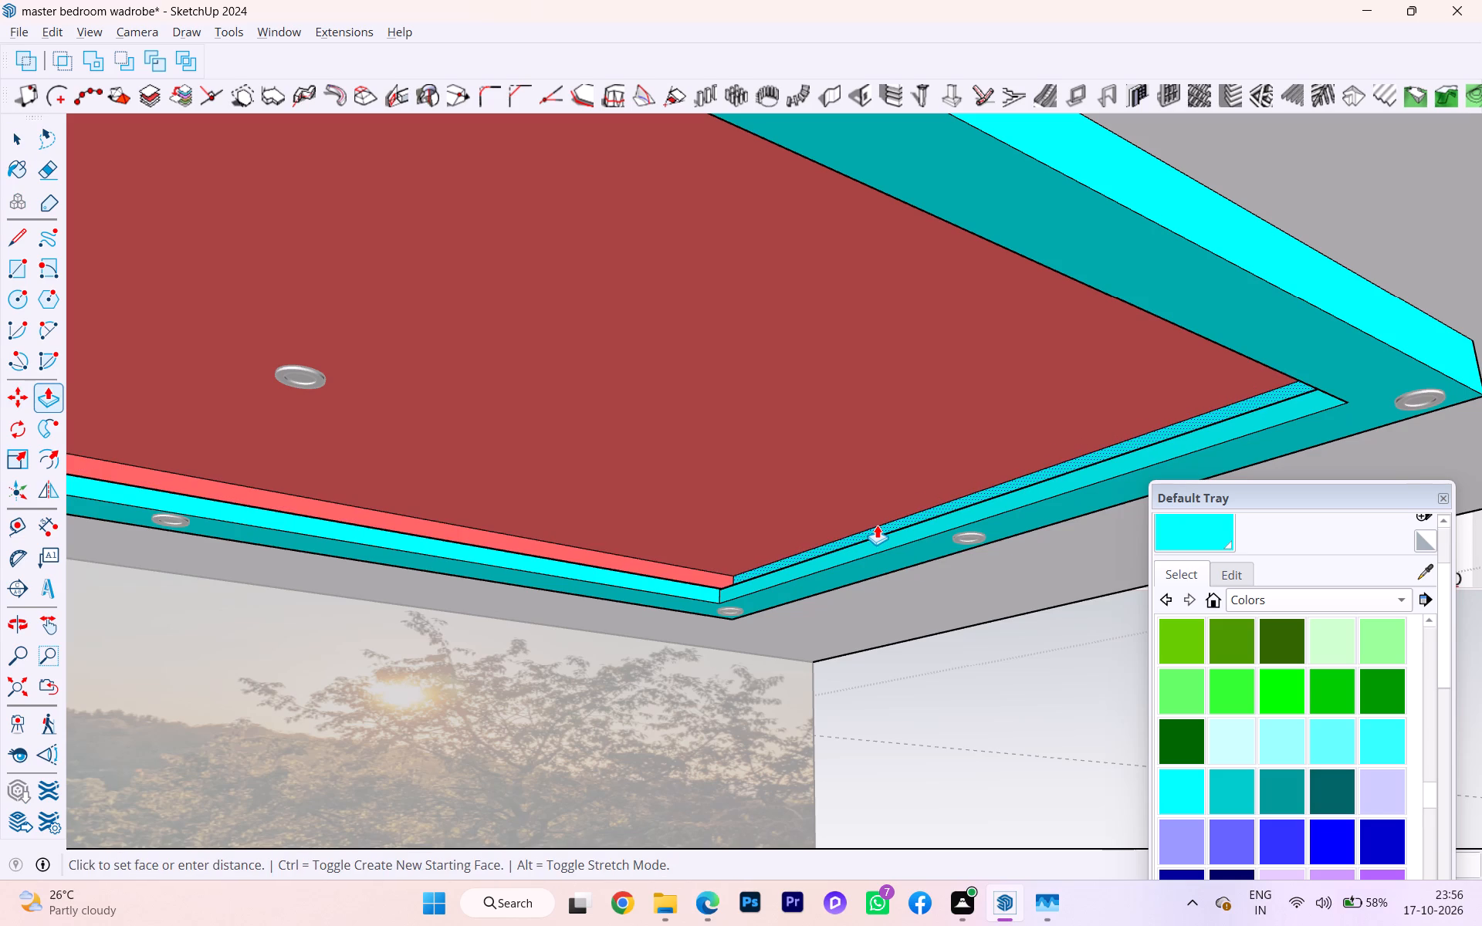
left_click(866, 524)
key("space")
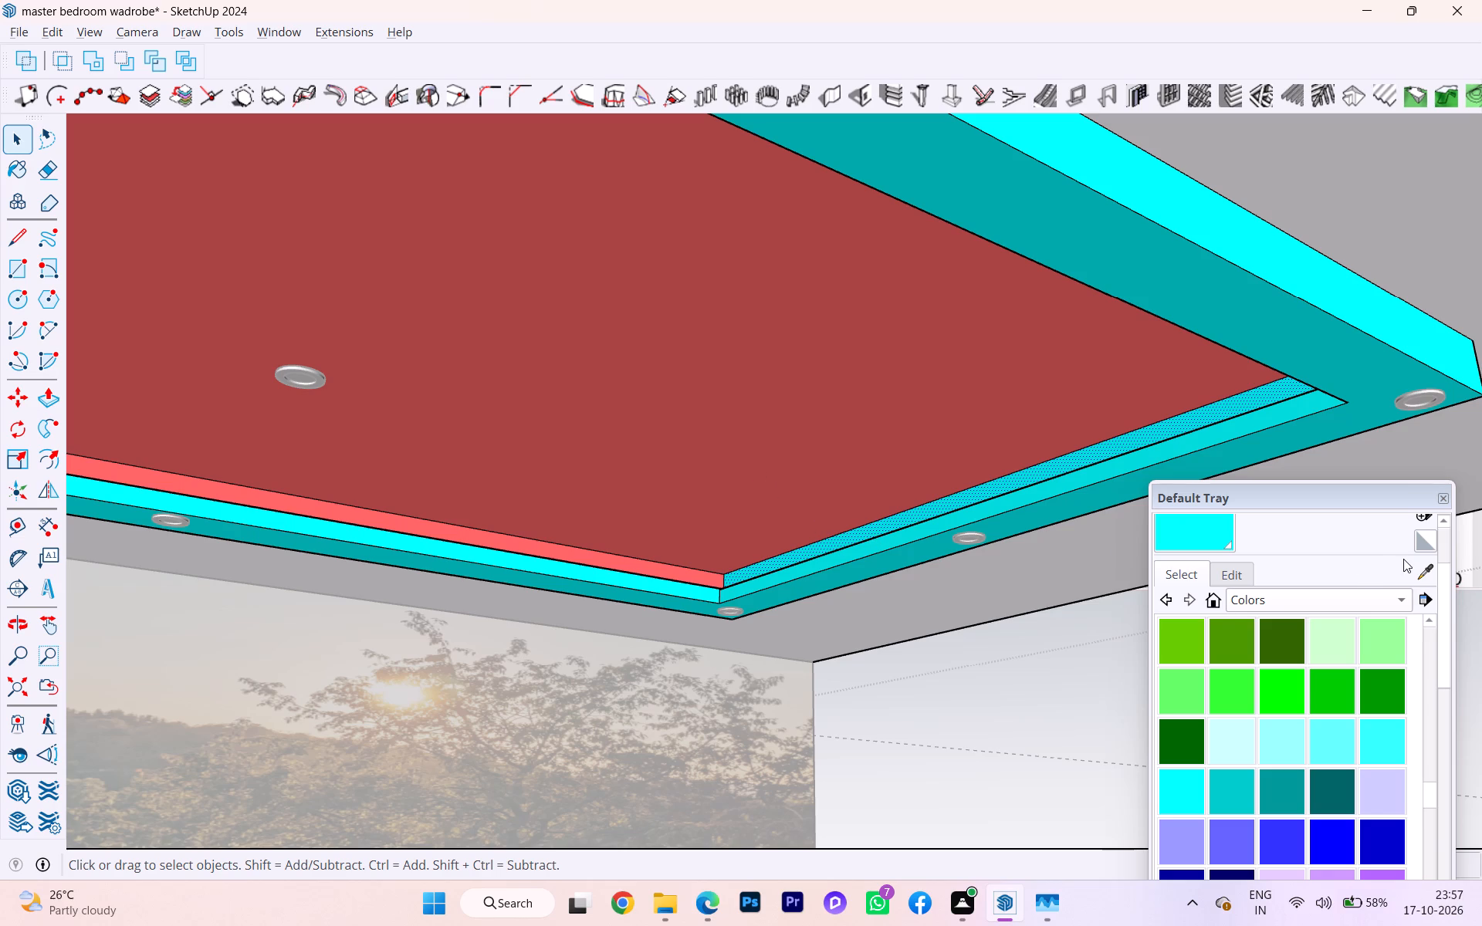
Paint the upper cove strip opposite the wardrobe with the light red sampled from the recess's adjoining strip.
left_click(1420, 568)
left_click(624, 437)
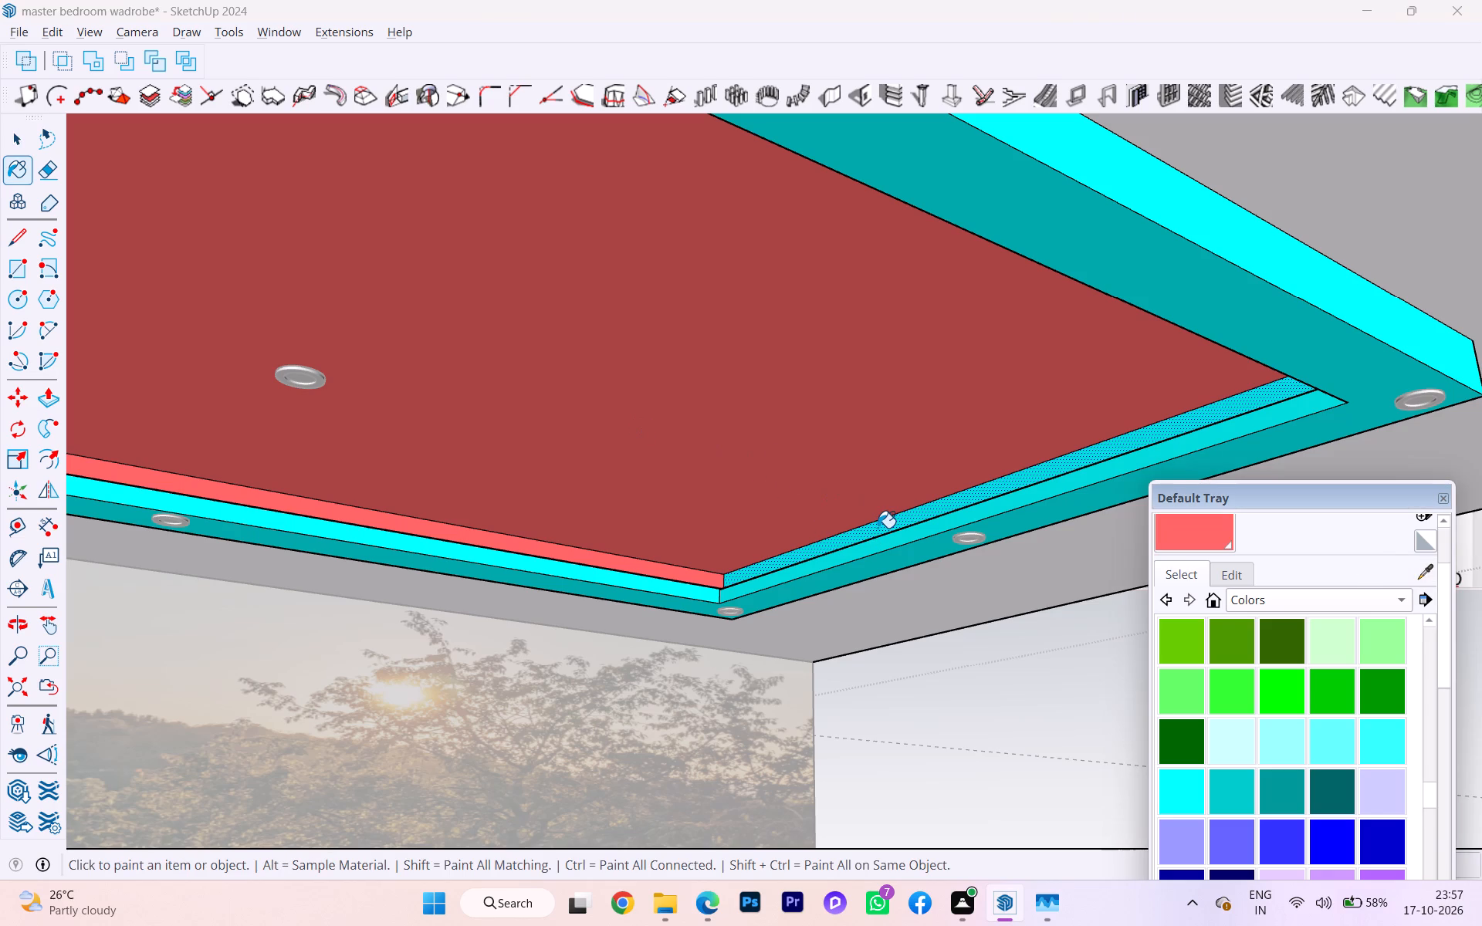
left_click(878, 528)
key("space")
scroll(784, 620, "down", 2)
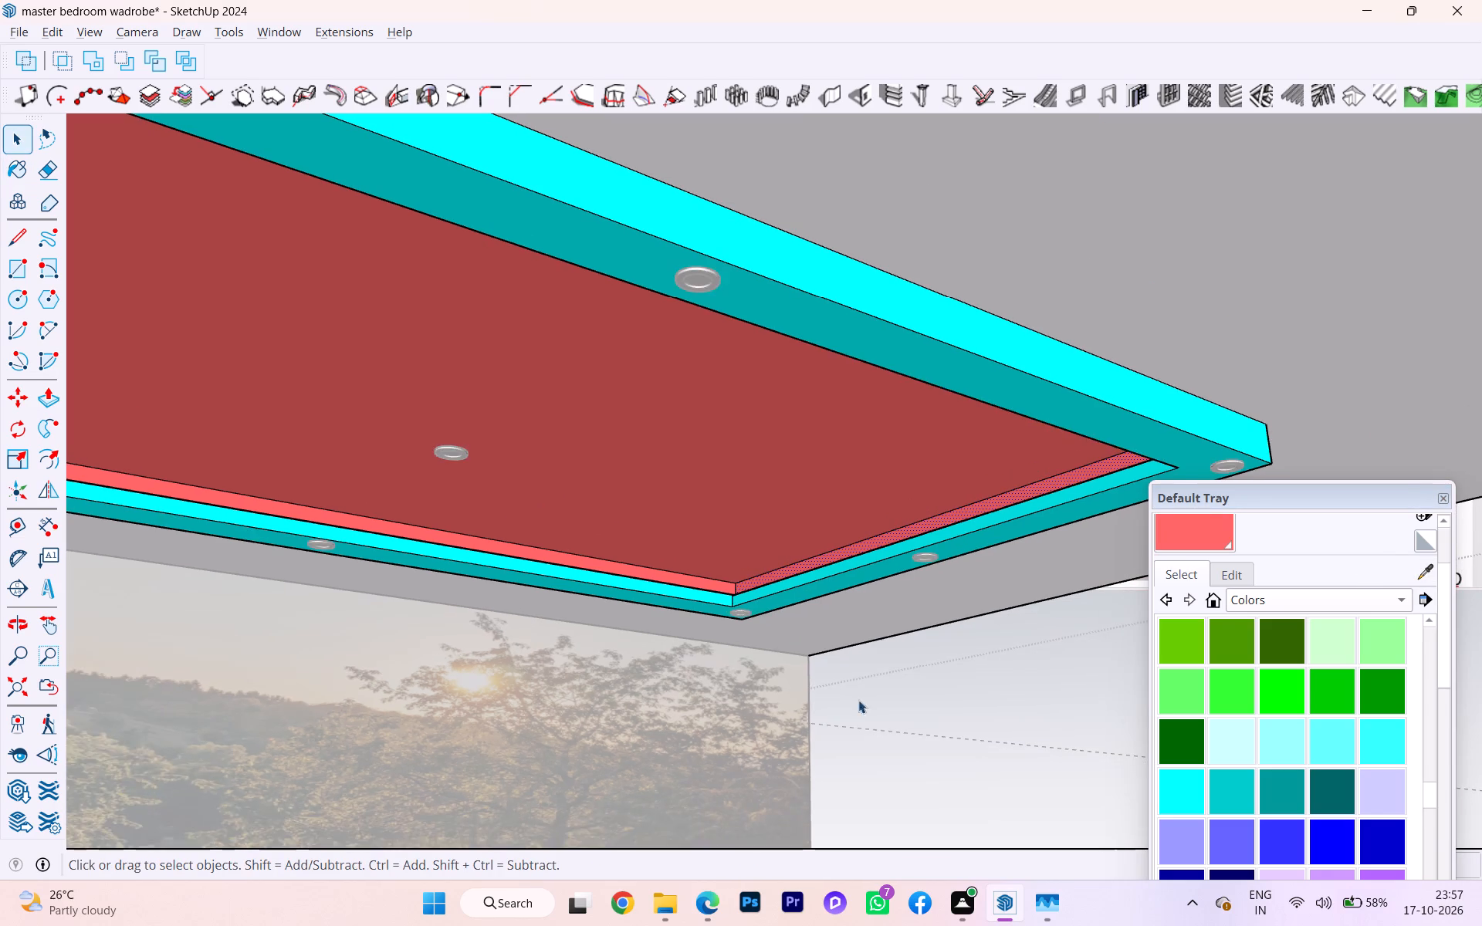
left_click(871, 721)
Delete the downlight in the middle of the red recess panel.
scroll(719, 593, "down", 1)
middle_click_drag(681, 588, 509, 504)
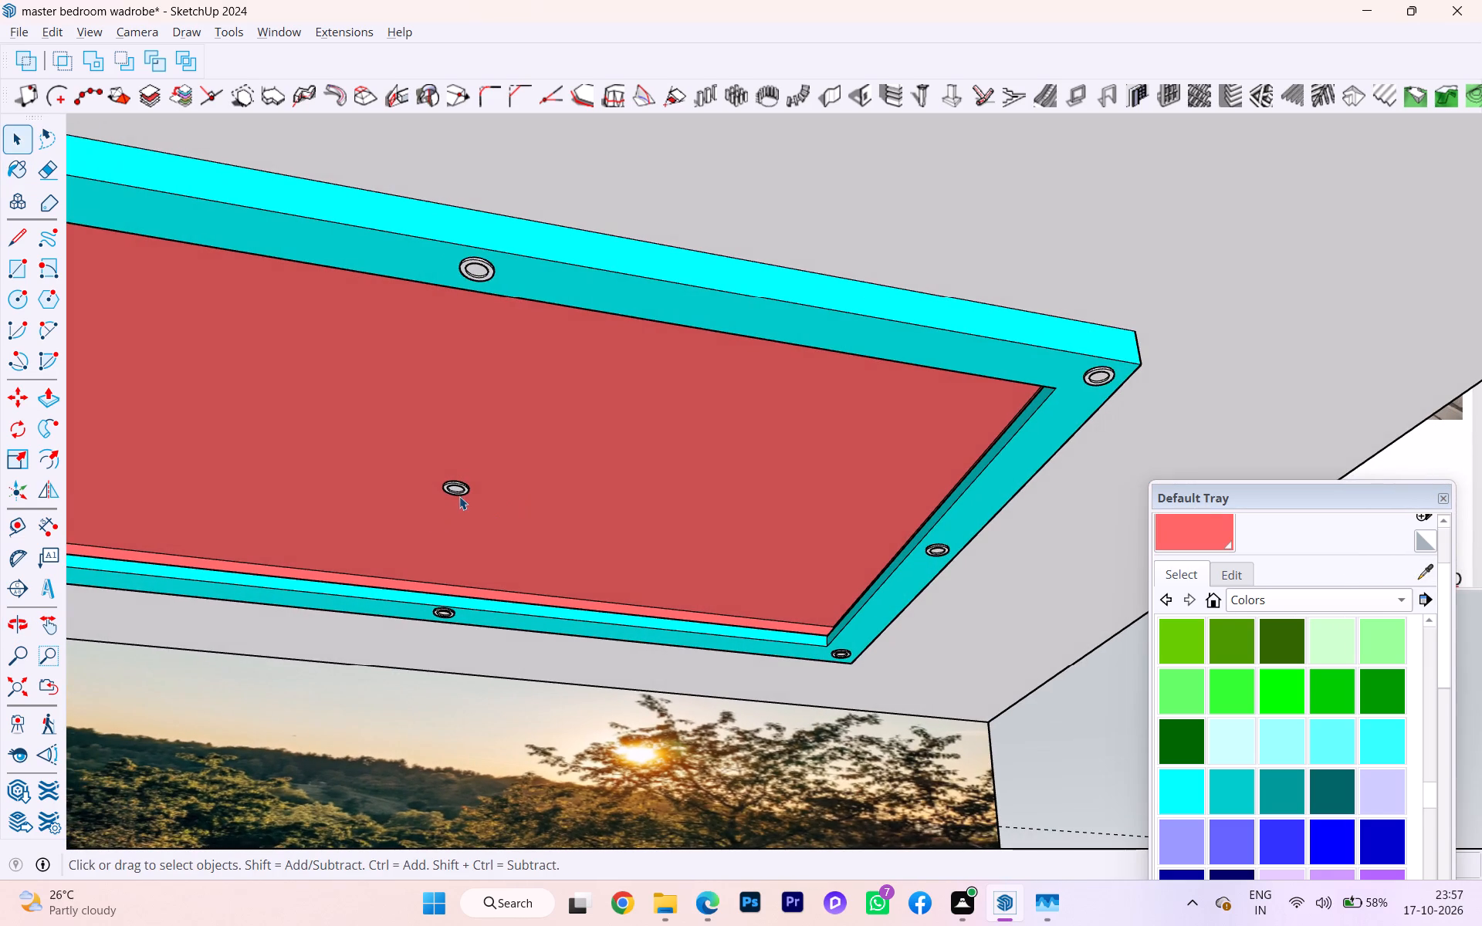
left_click(459, 487)
key("Delete")
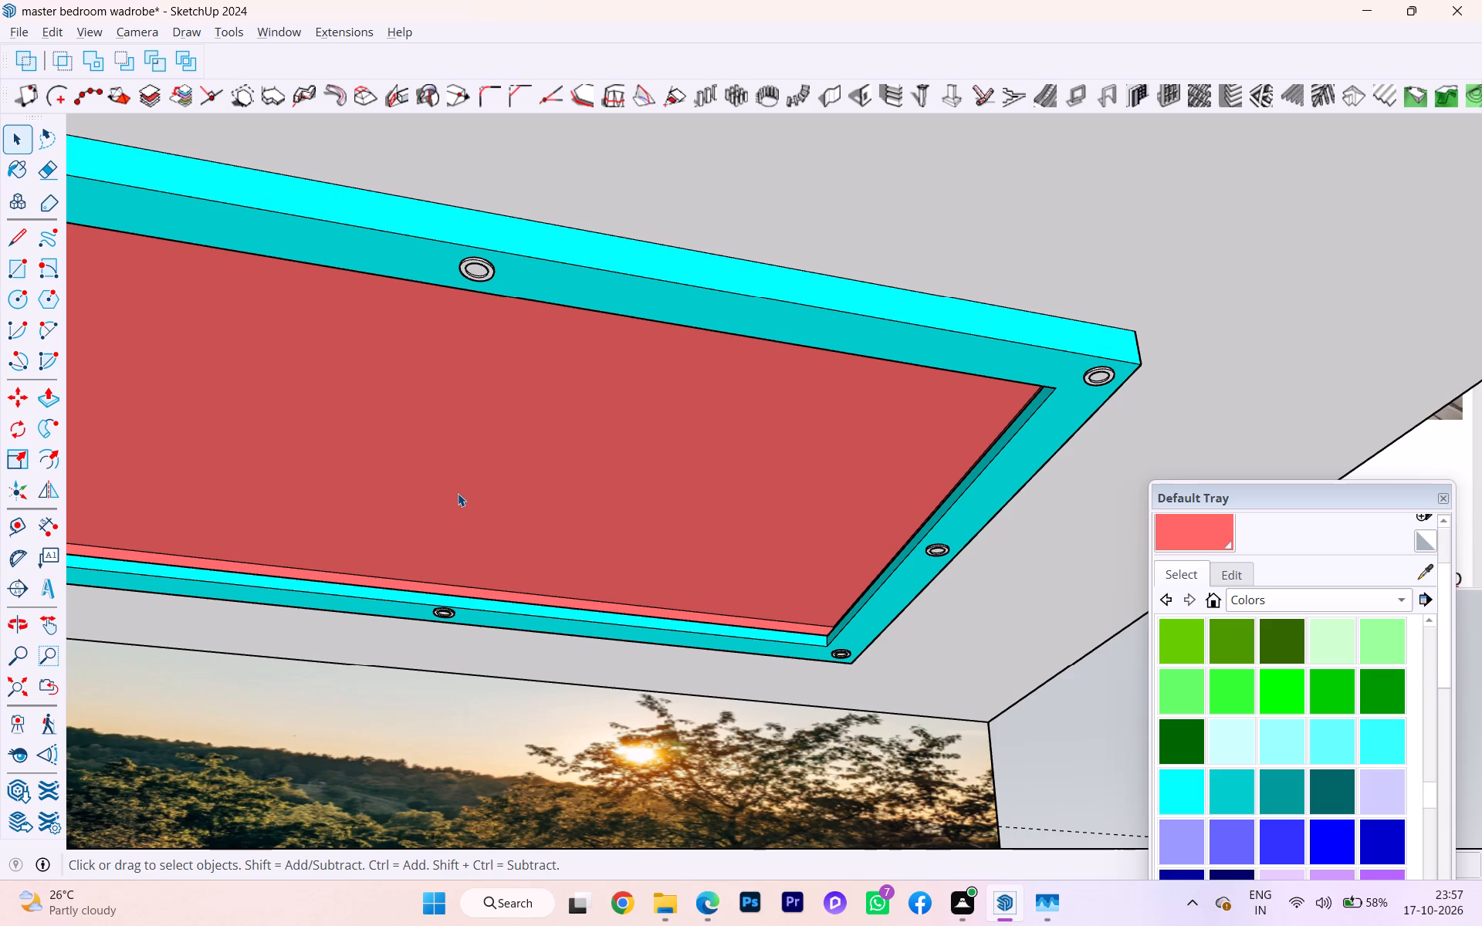
Move the middle downlights on both long sides of the cyan frame together along it to about the sides' midpoints.
scroll(478, 485, "down", 2)
scroll(496, 362, "down", 10)
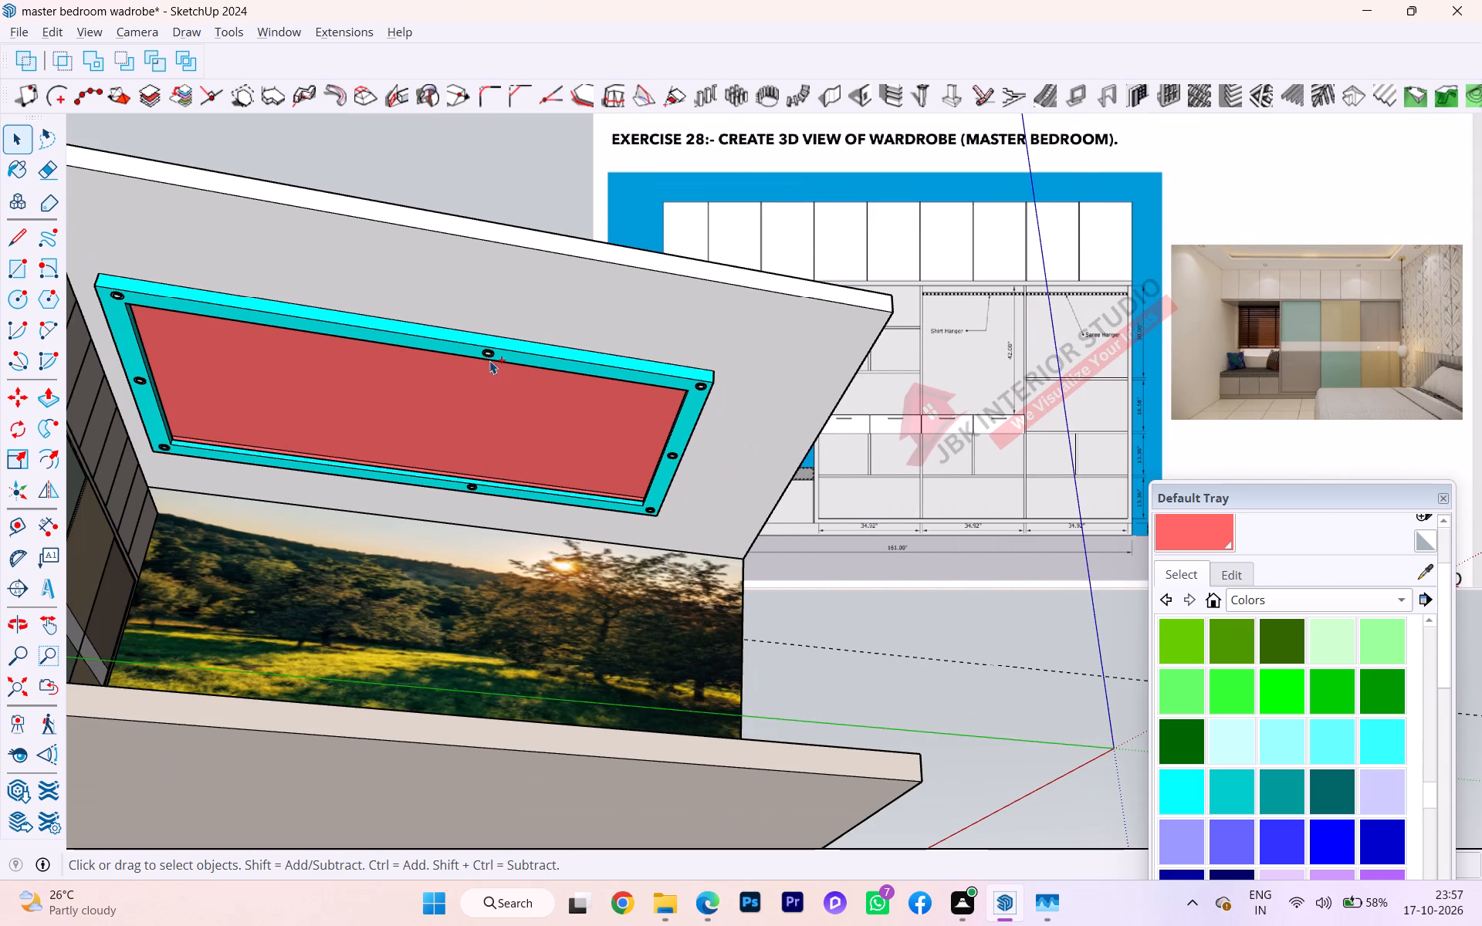
left_click(490, 353, "ctrl")
left_click(469, 488, "ctrl")
key("m")
key("Return")
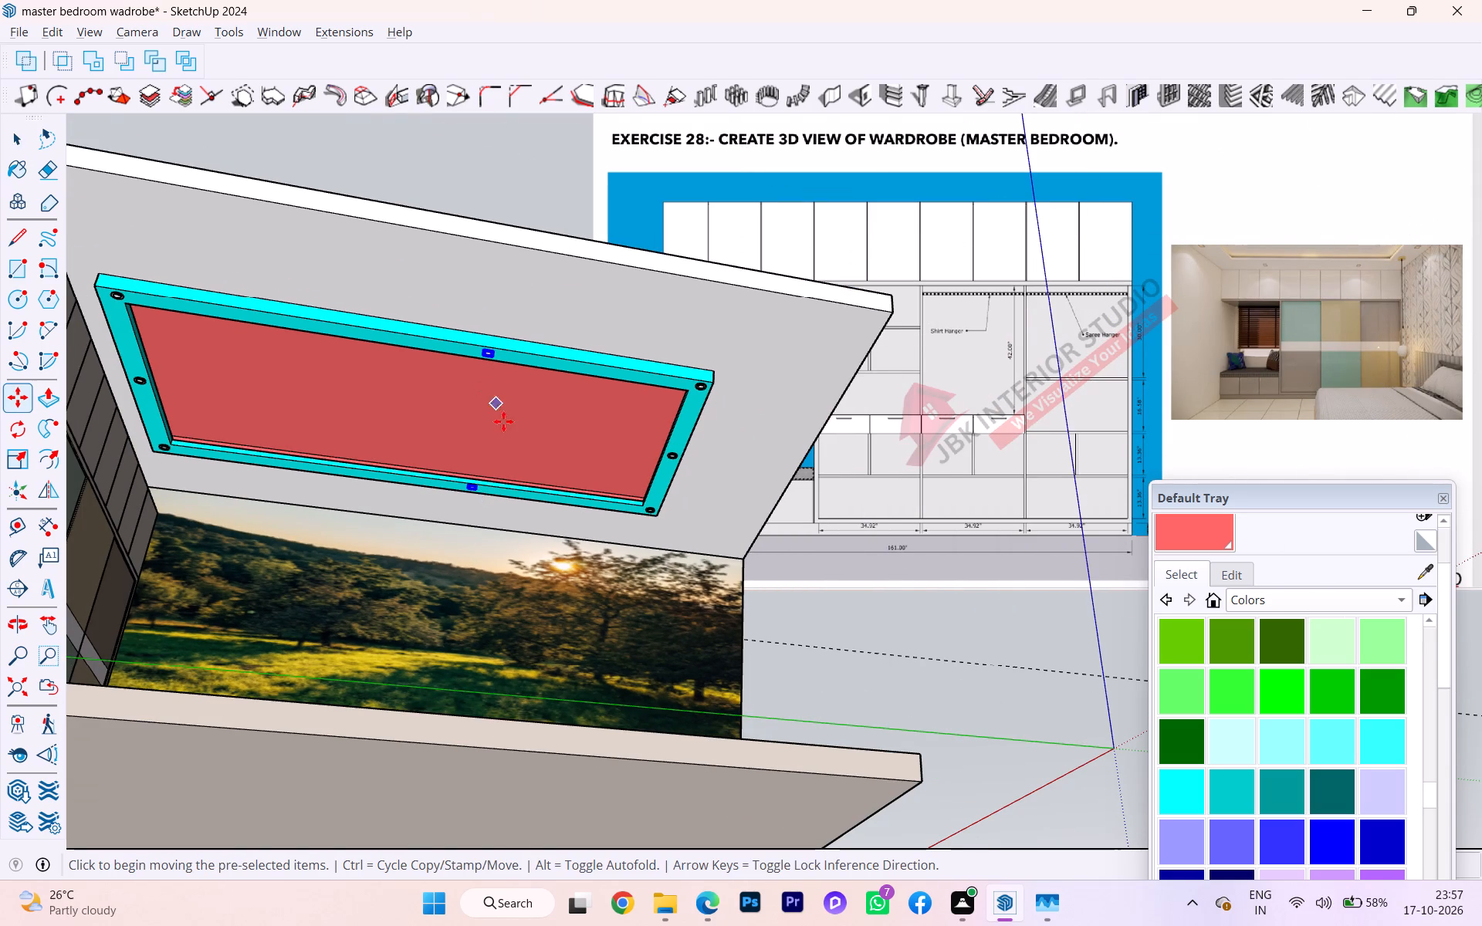
left_click(474, 496)
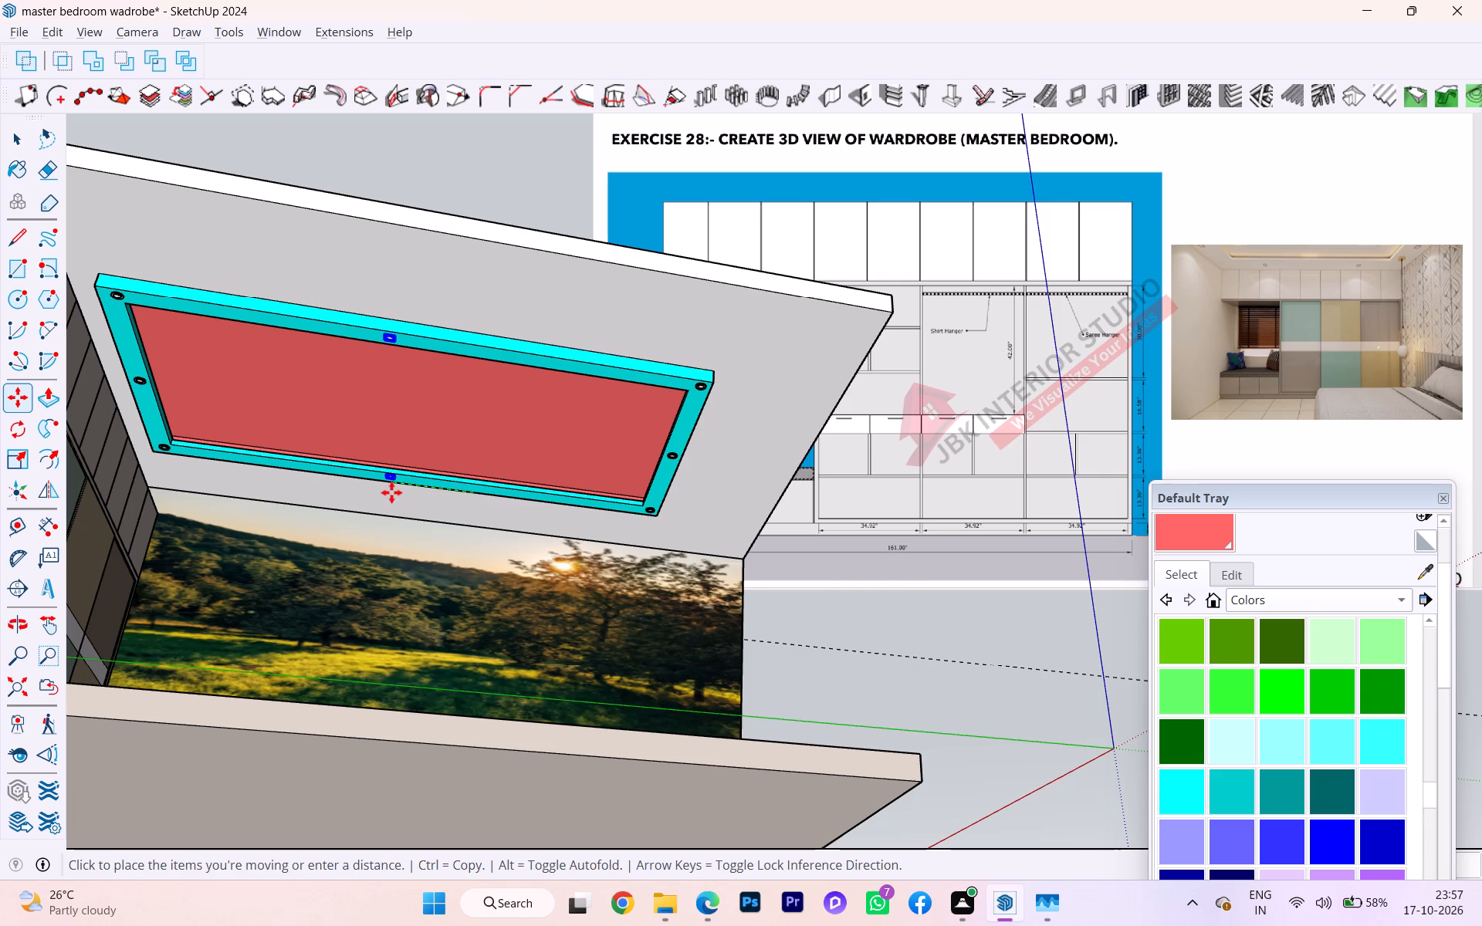
left_click(392, 491)
key("space")
left_click(867, 622)
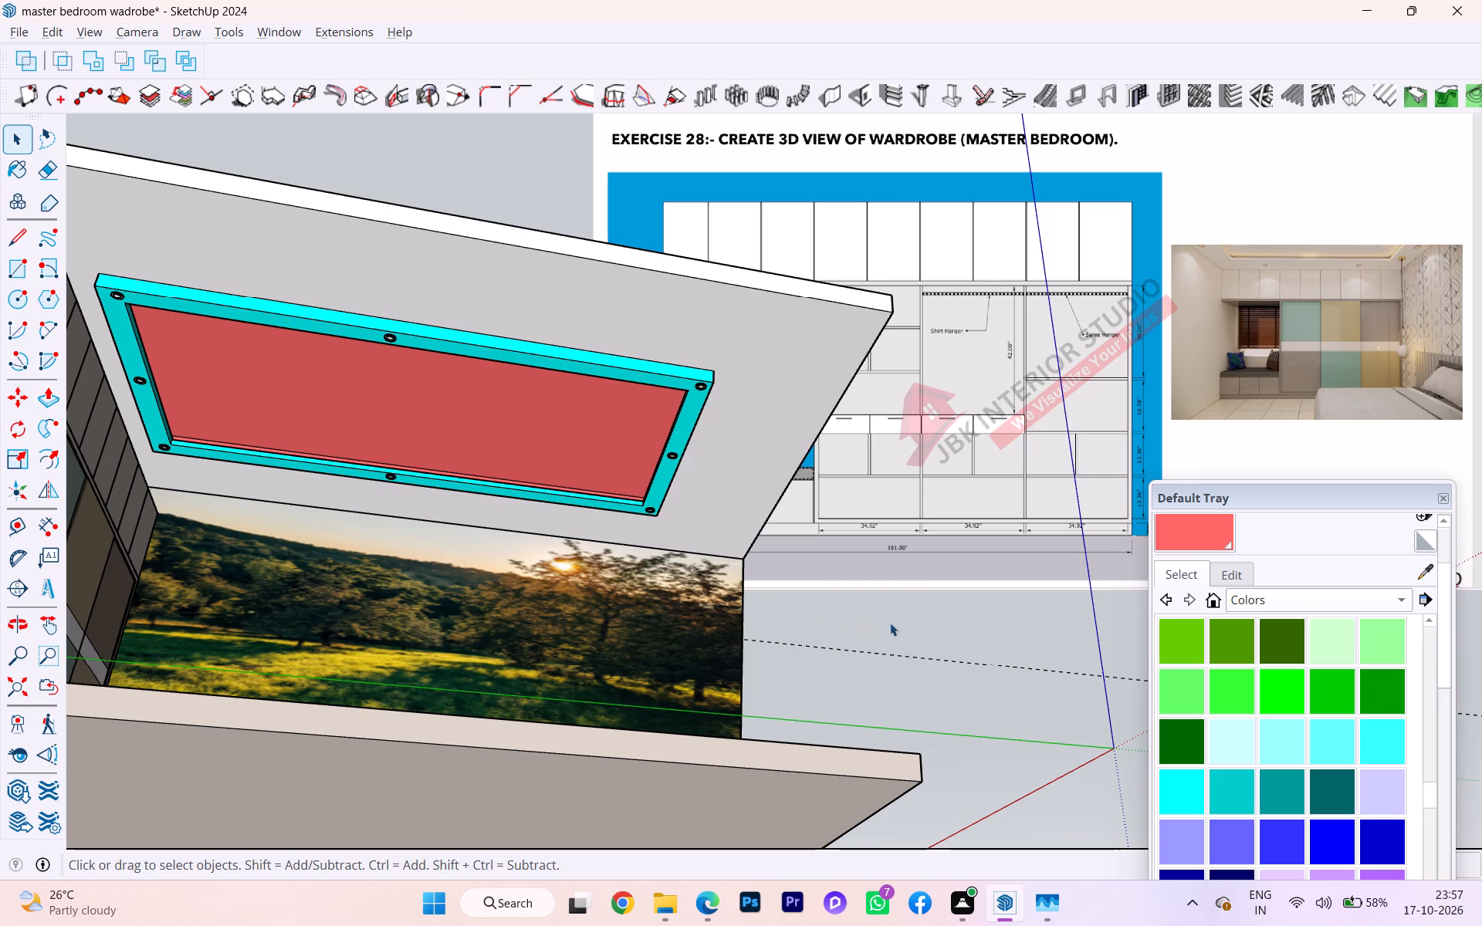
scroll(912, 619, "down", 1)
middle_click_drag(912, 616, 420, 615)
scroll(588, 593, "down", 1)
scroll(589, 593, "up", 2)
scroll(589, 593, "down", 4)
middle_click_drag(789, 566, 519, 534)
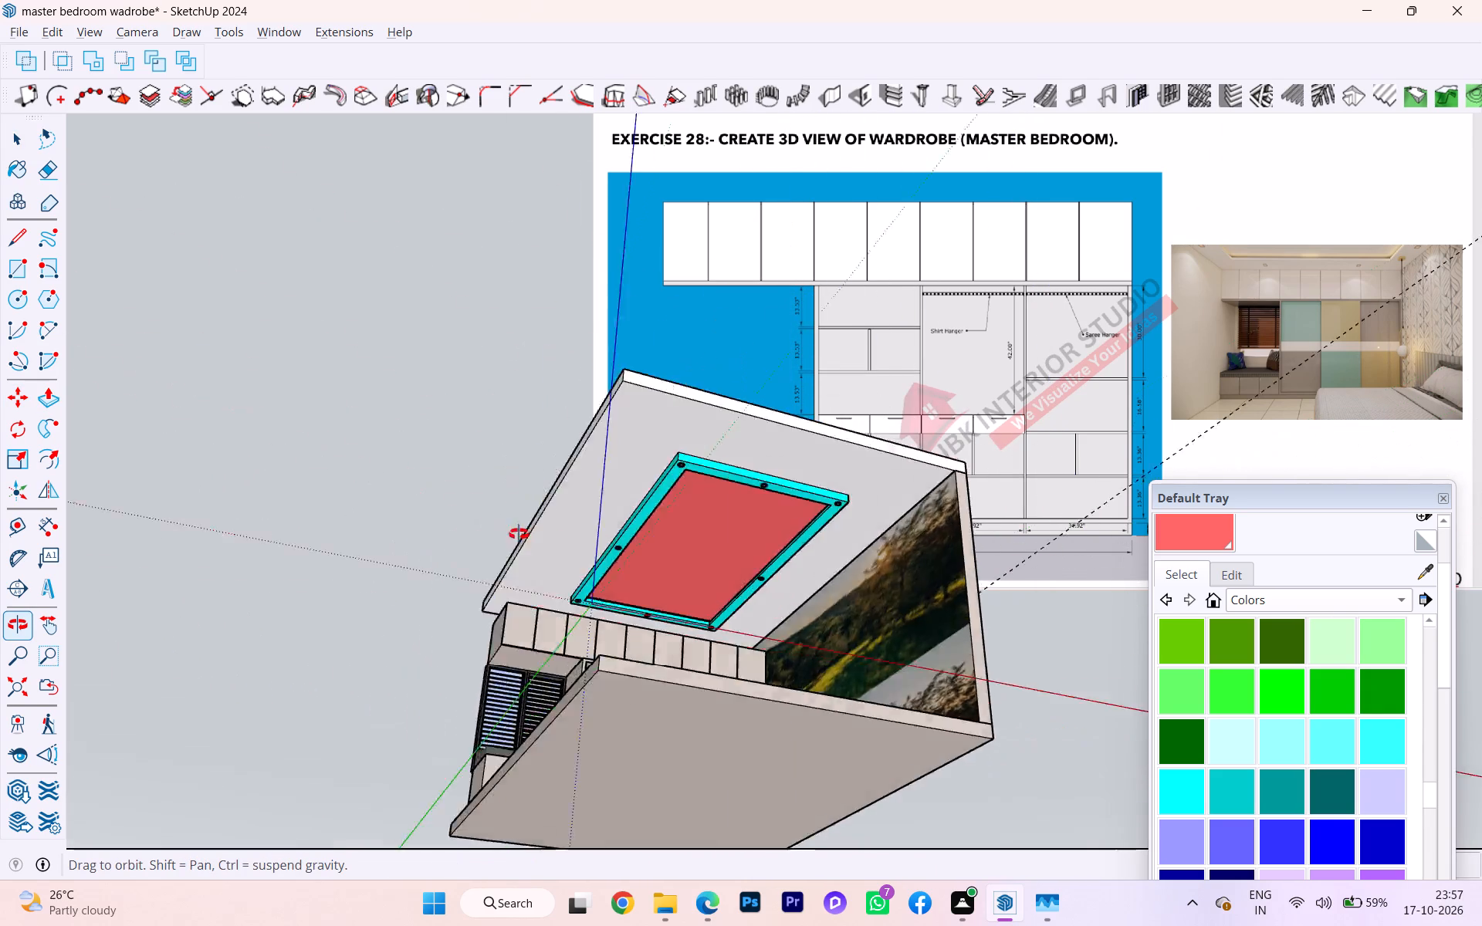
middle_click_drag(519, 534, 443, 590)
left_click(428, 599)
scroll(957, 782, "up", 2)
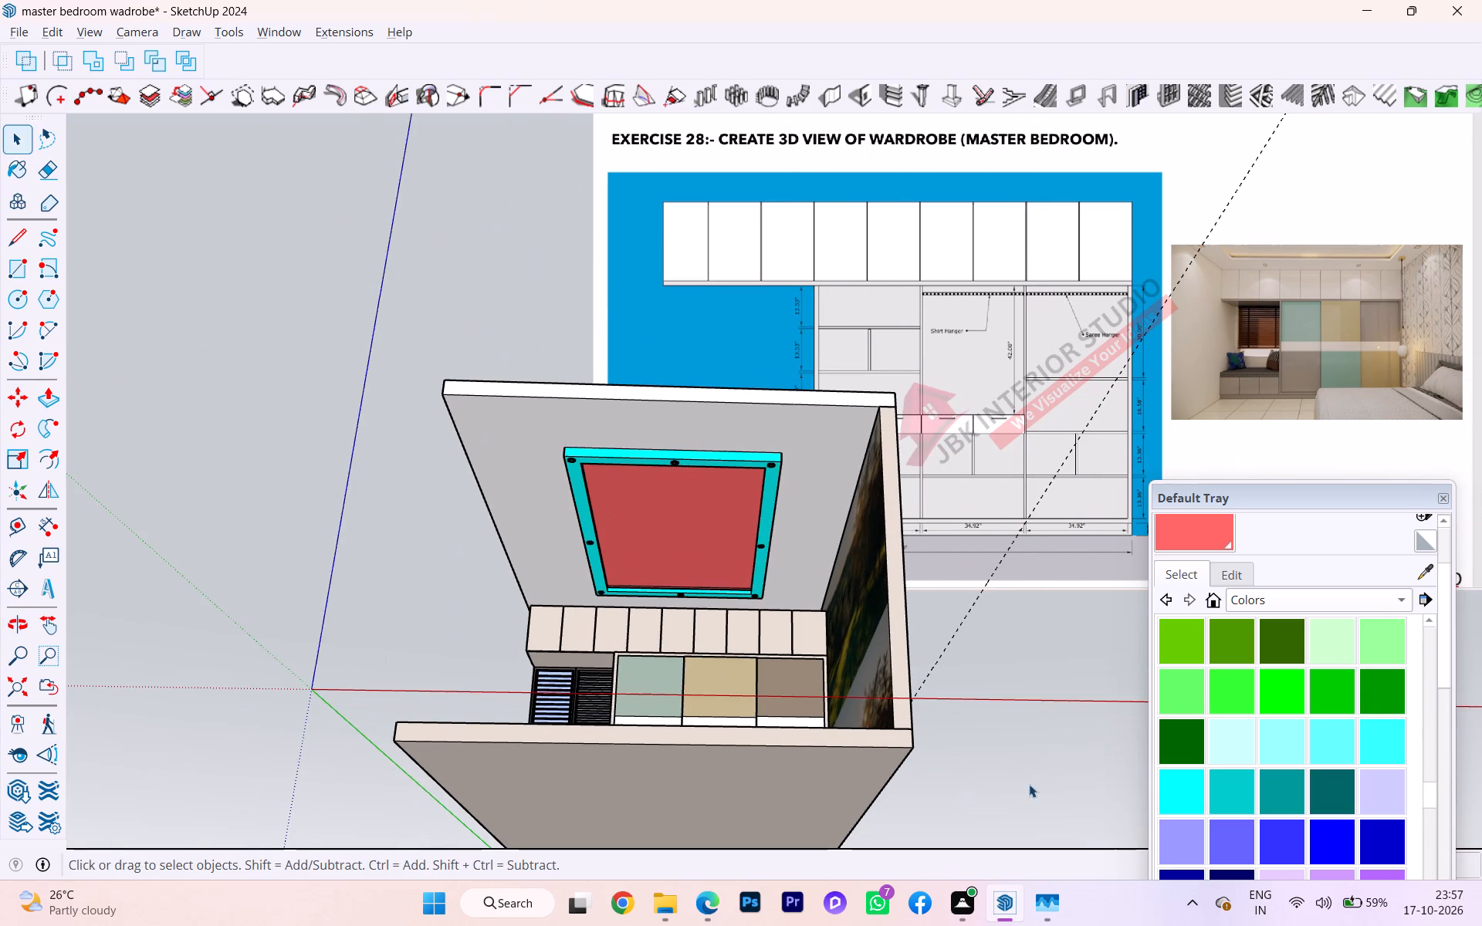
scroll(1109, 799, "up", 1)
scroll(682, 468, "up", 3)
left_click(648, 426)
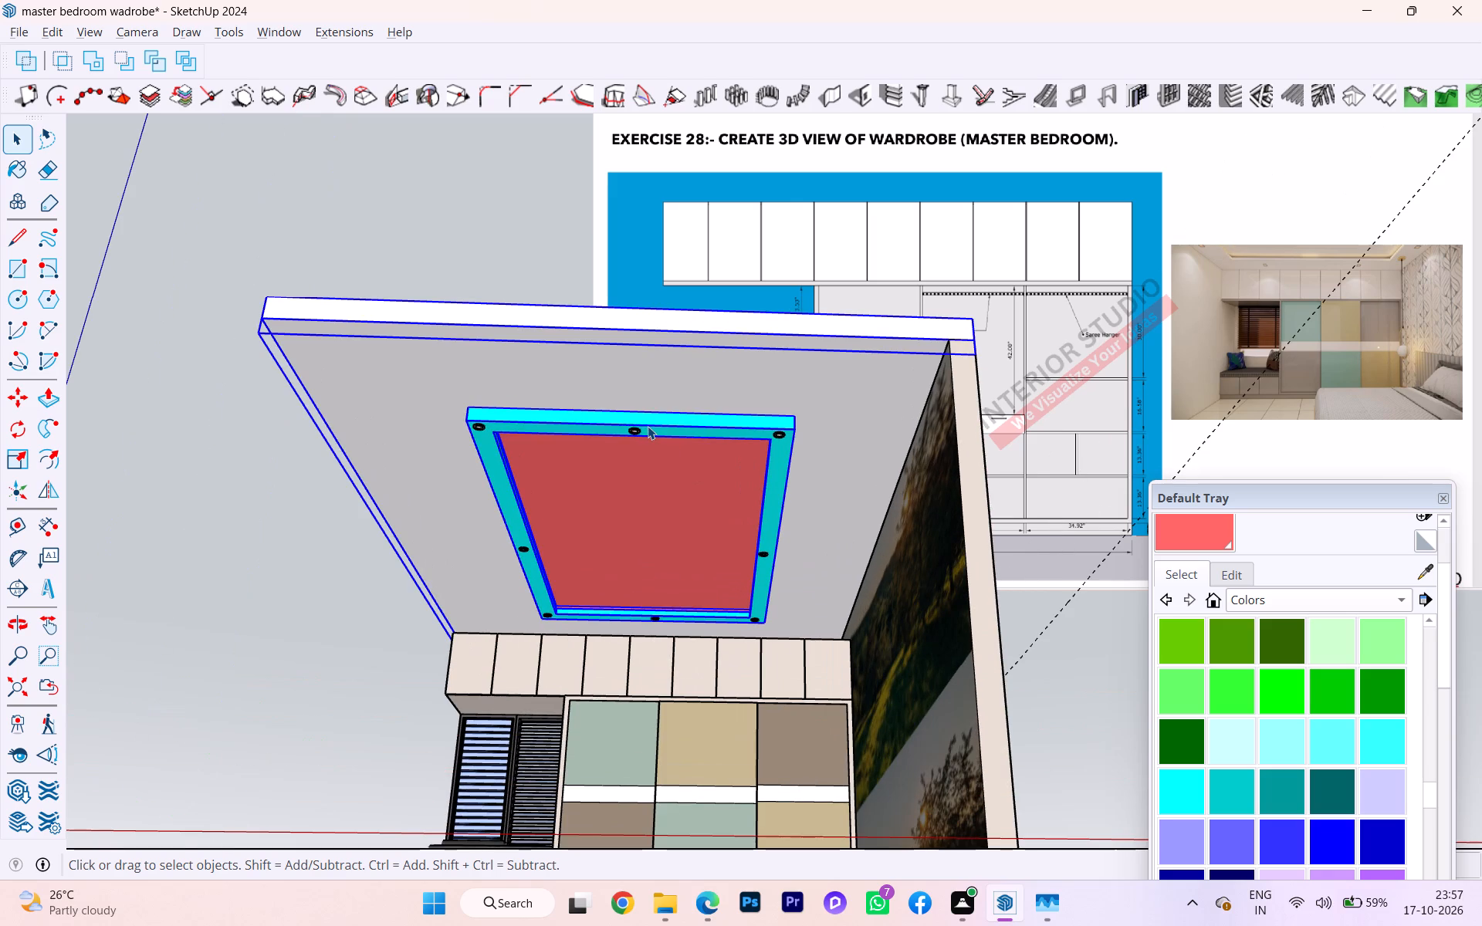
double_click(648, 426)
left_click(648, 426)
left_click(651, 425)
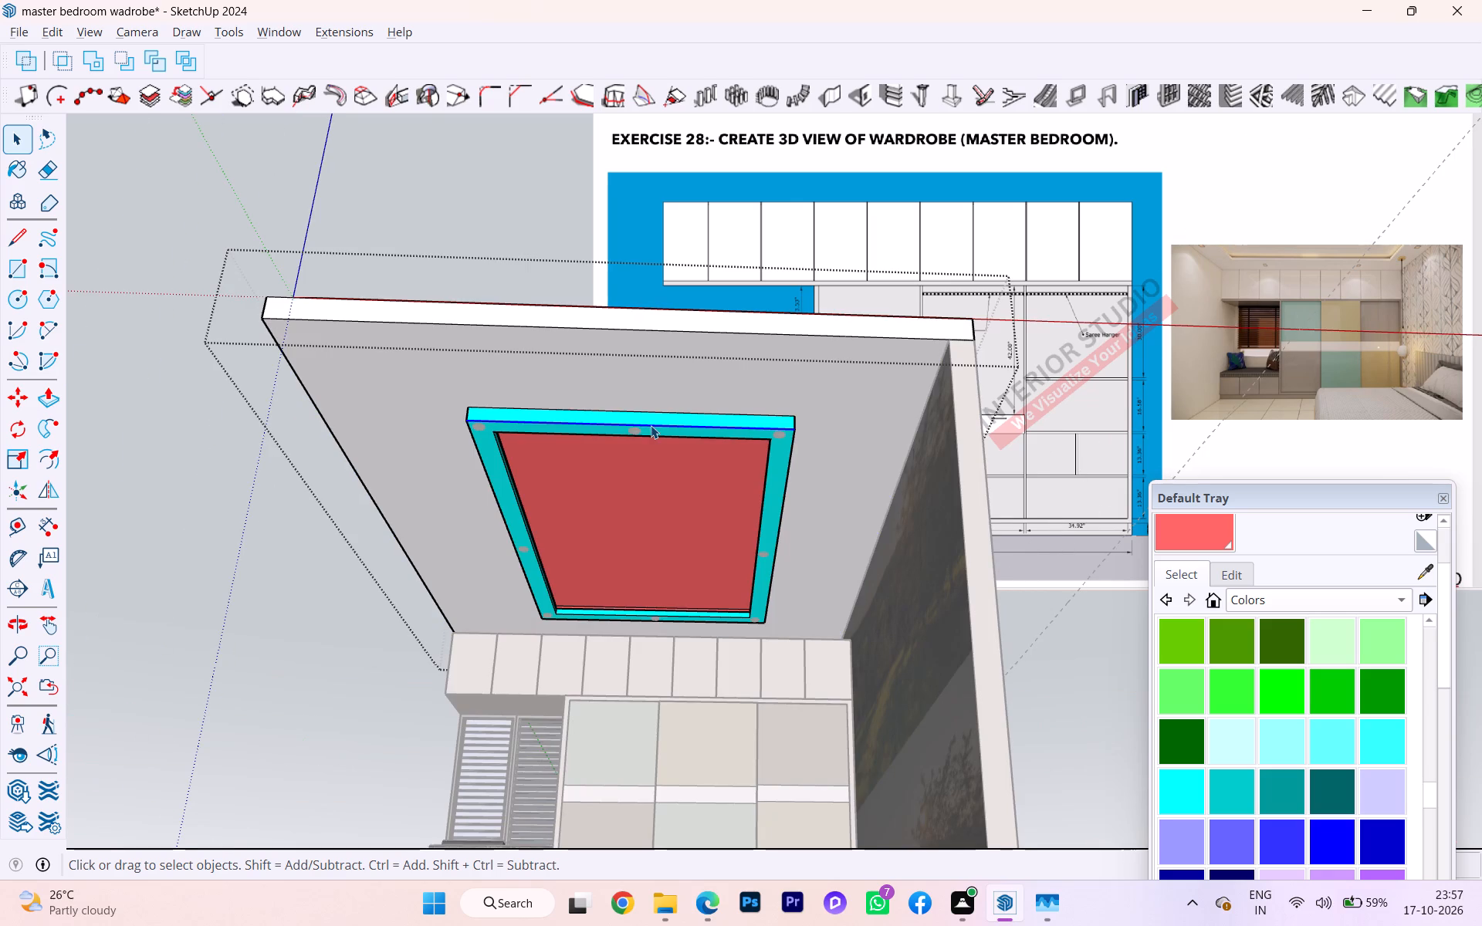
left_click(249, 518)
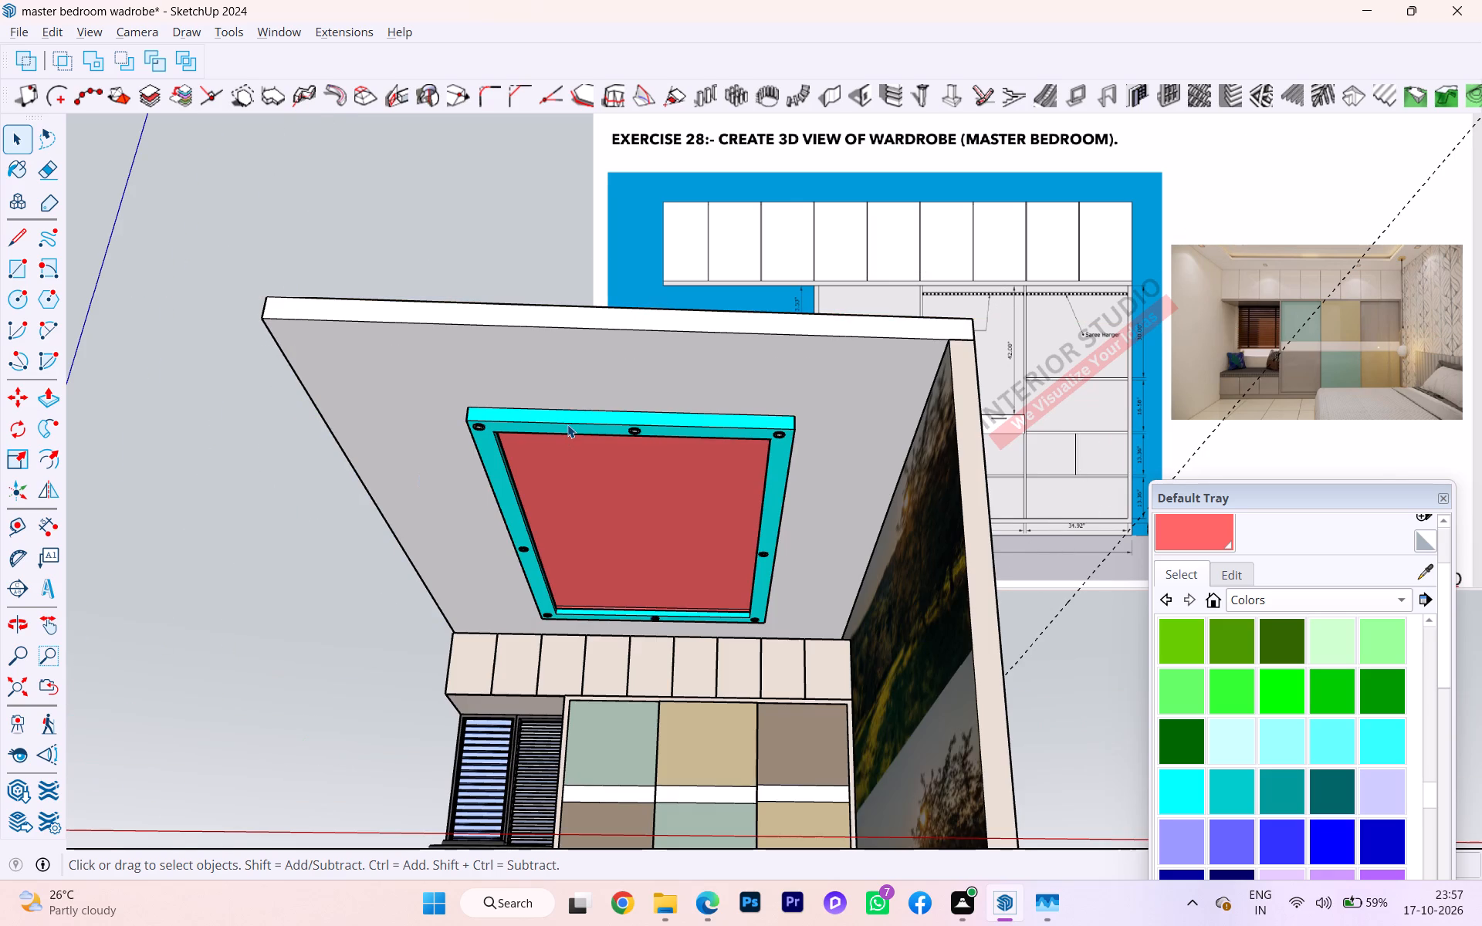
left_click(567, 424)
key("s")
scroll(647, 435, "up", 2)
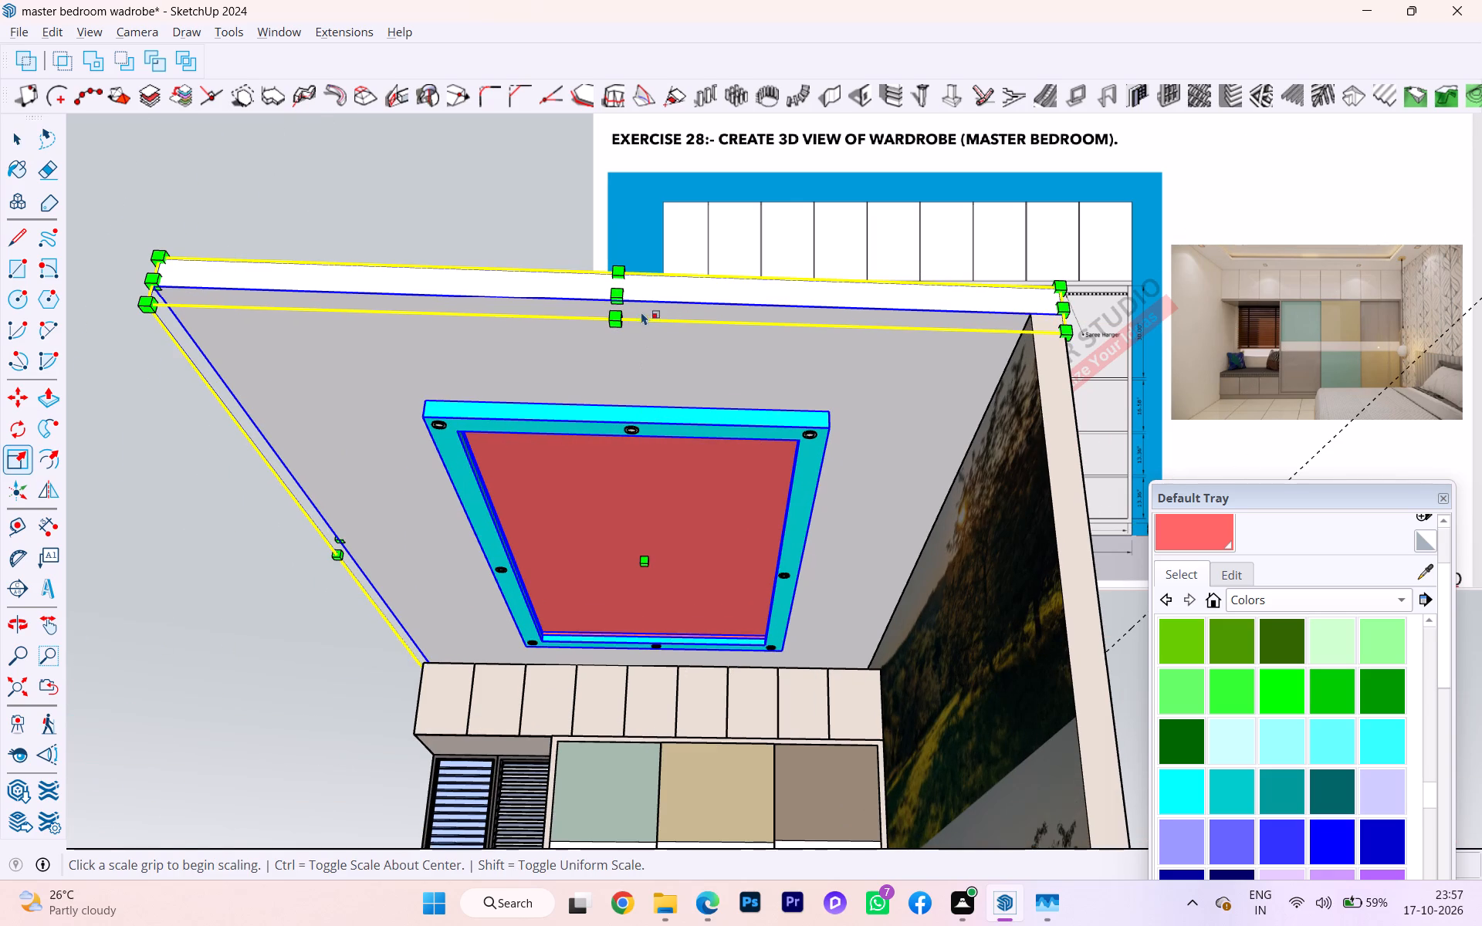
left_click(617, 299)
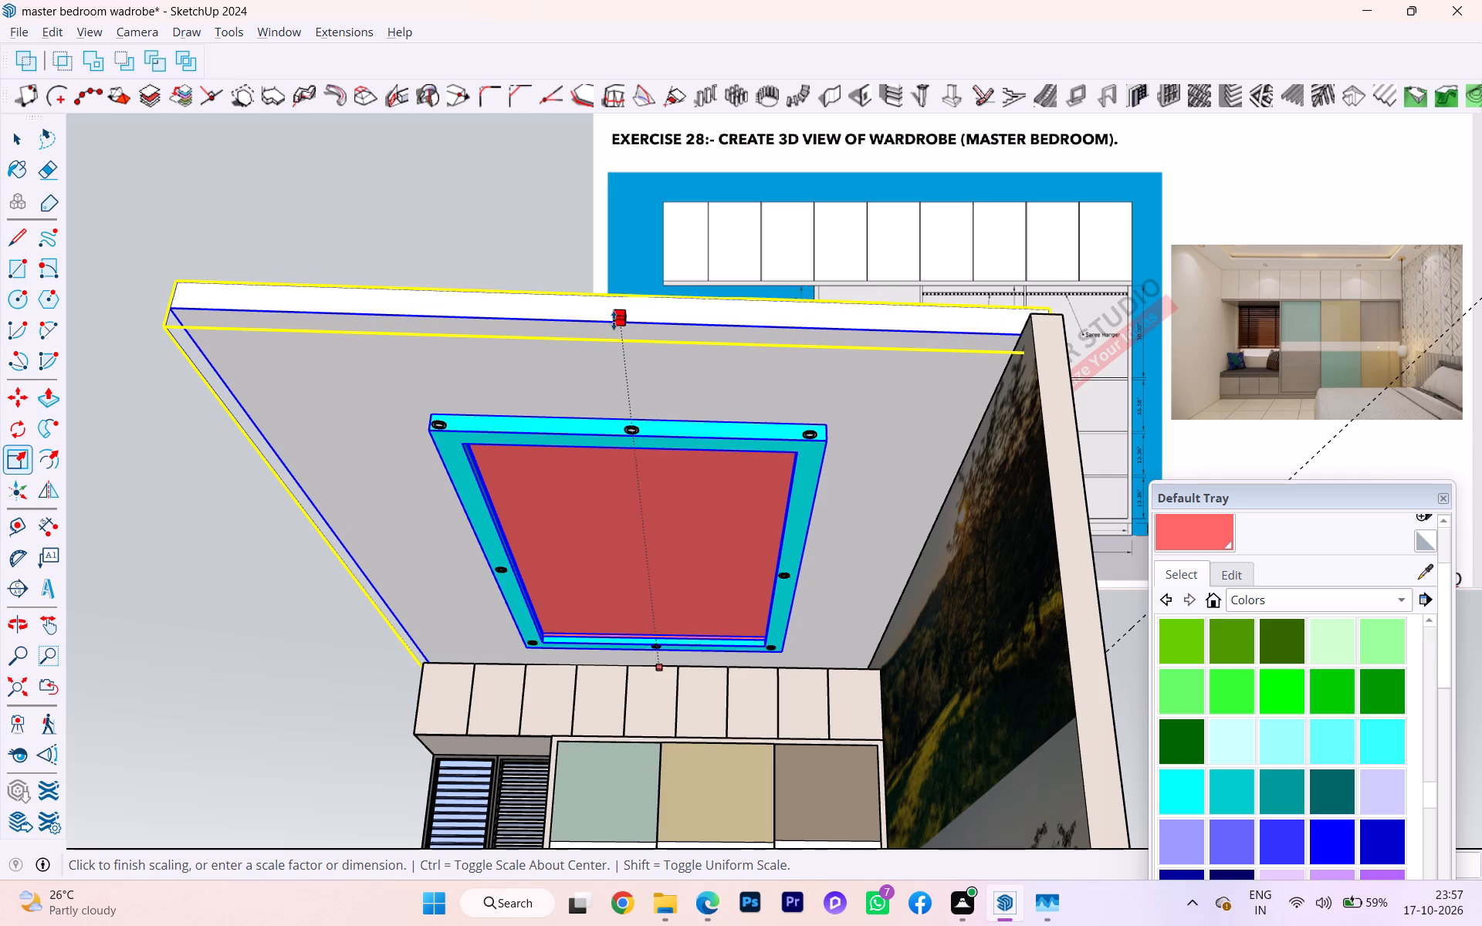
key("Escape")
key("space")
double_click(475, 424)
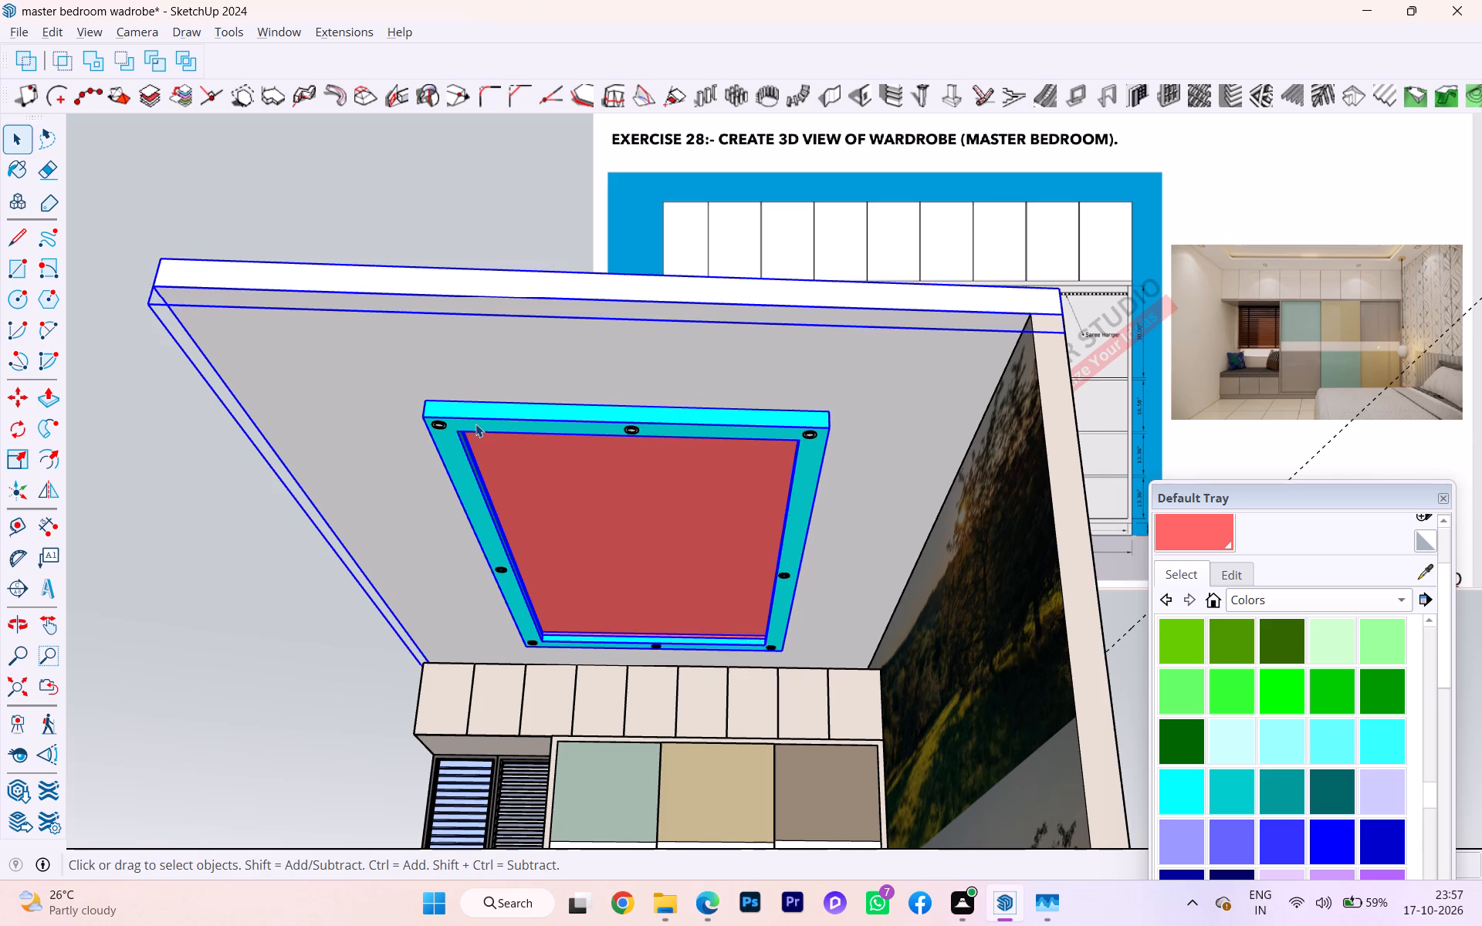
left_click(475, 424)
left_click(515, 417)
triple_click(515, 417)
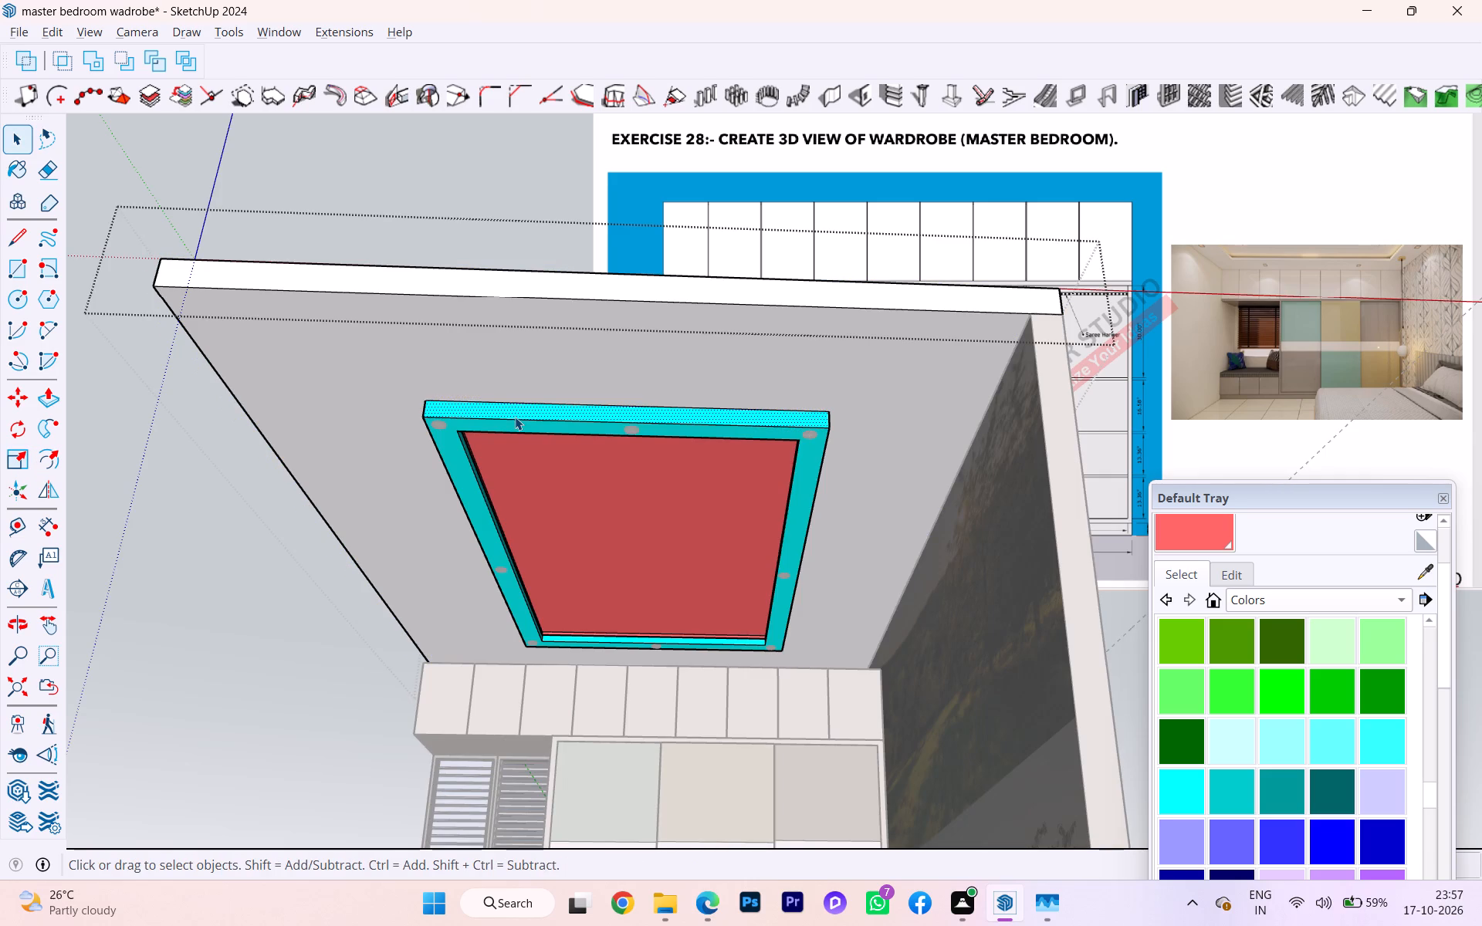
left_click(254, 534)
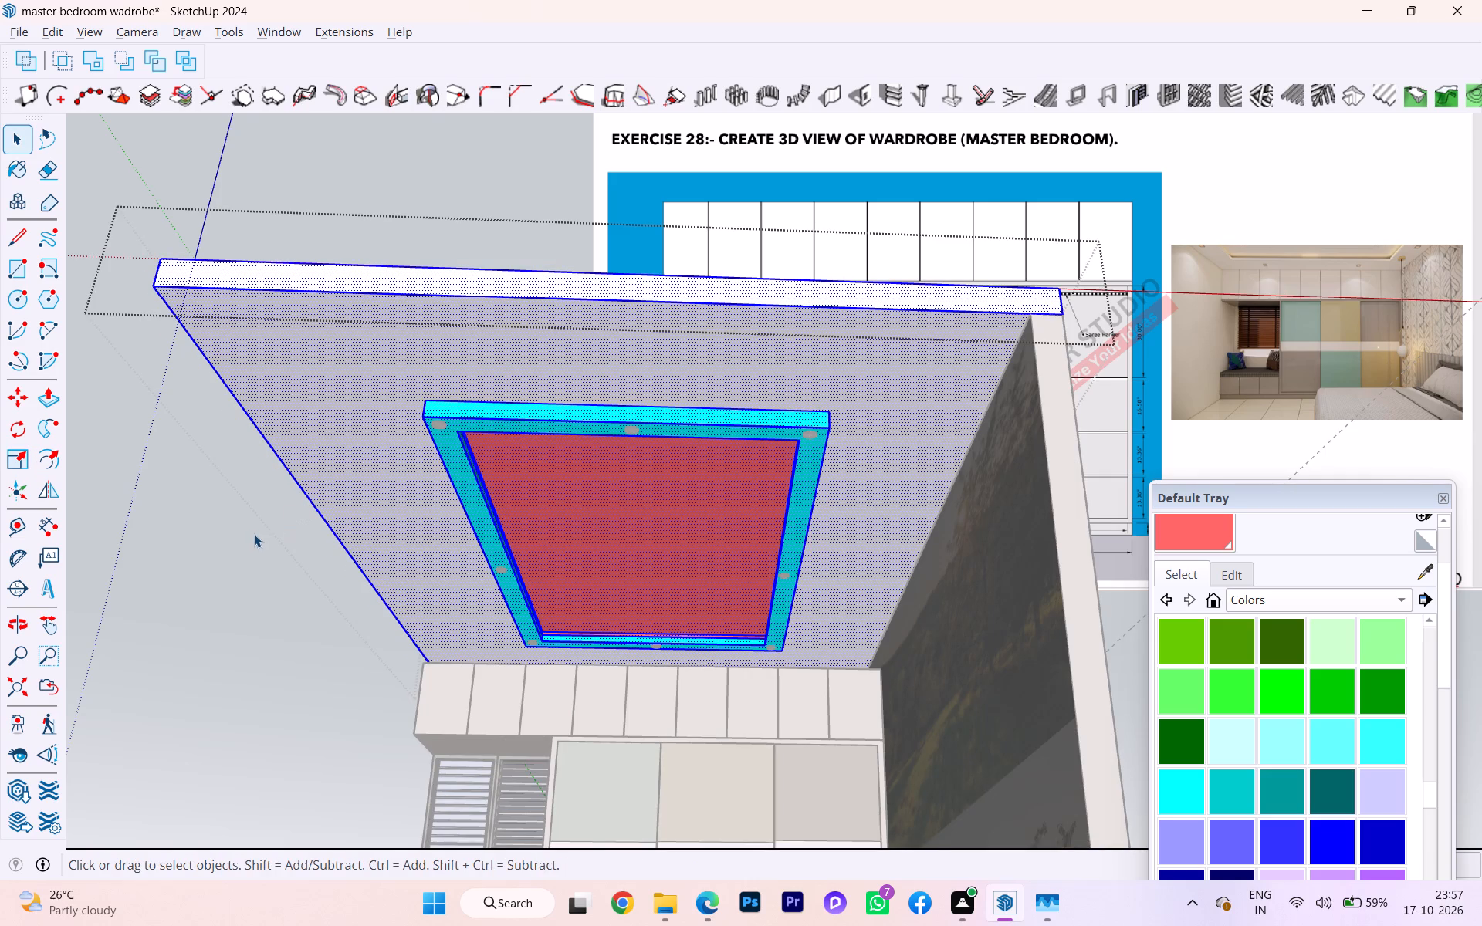
Inside the ceiling group, repaint the large recess panel light pink.
scroll(427, 510, "up", 1)
scroll(445, 512, "down", 8)
scroll(533, 544, "up", 1)
scroll(536, 546, "down", 5)
scroll(597, 562, "down", 2)
middle_click_drag(604, 577, 611, 731)
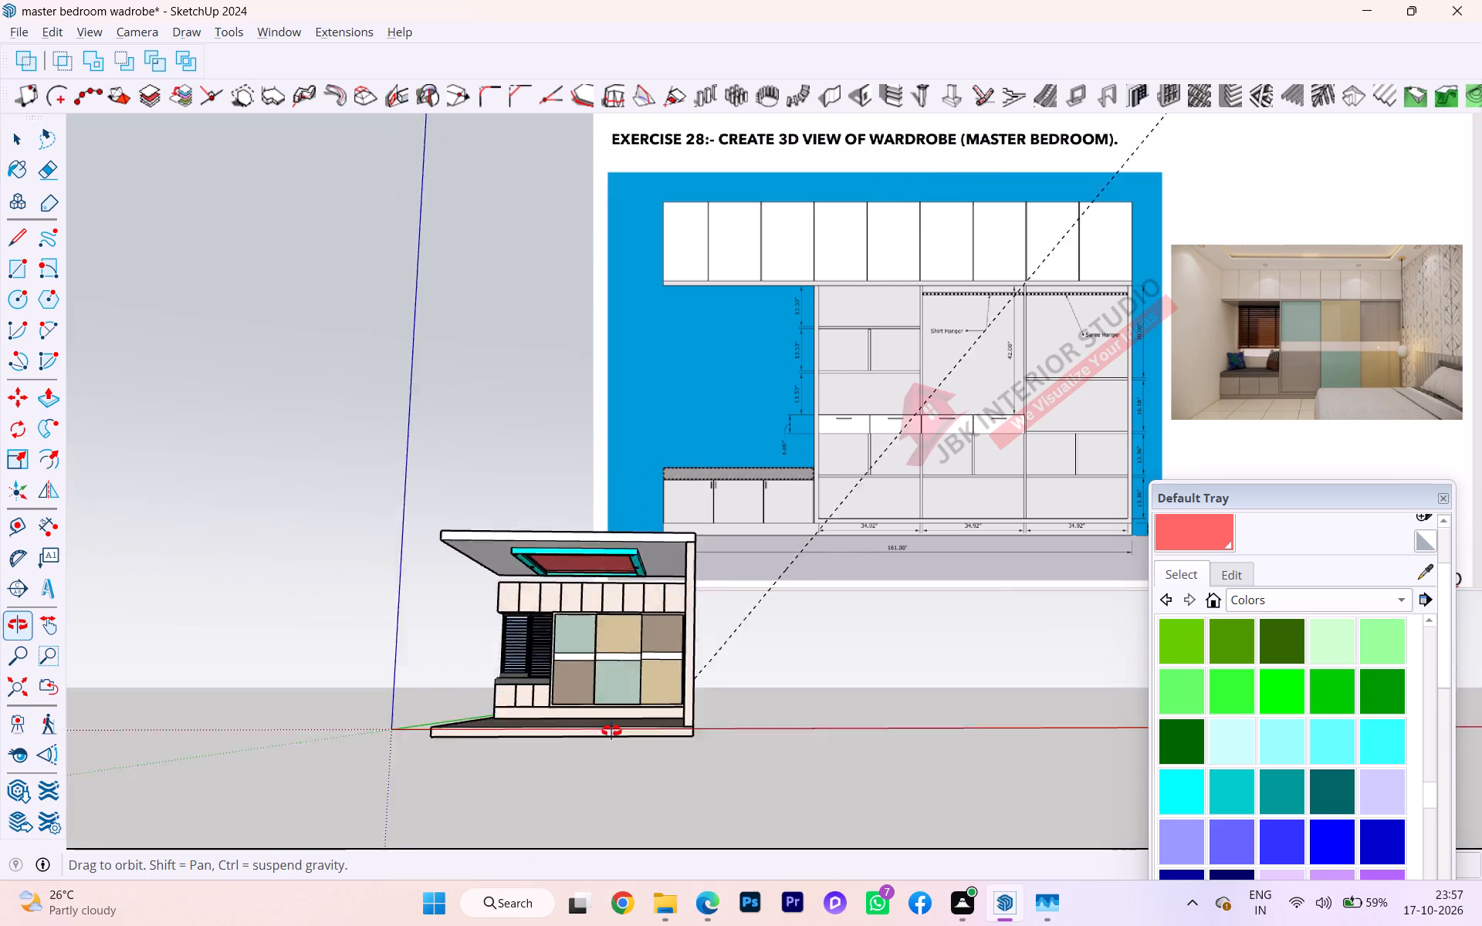
middle_click_drag(611, 731, 600, 731)
middle_click_drag(620, 629, 641, 503)
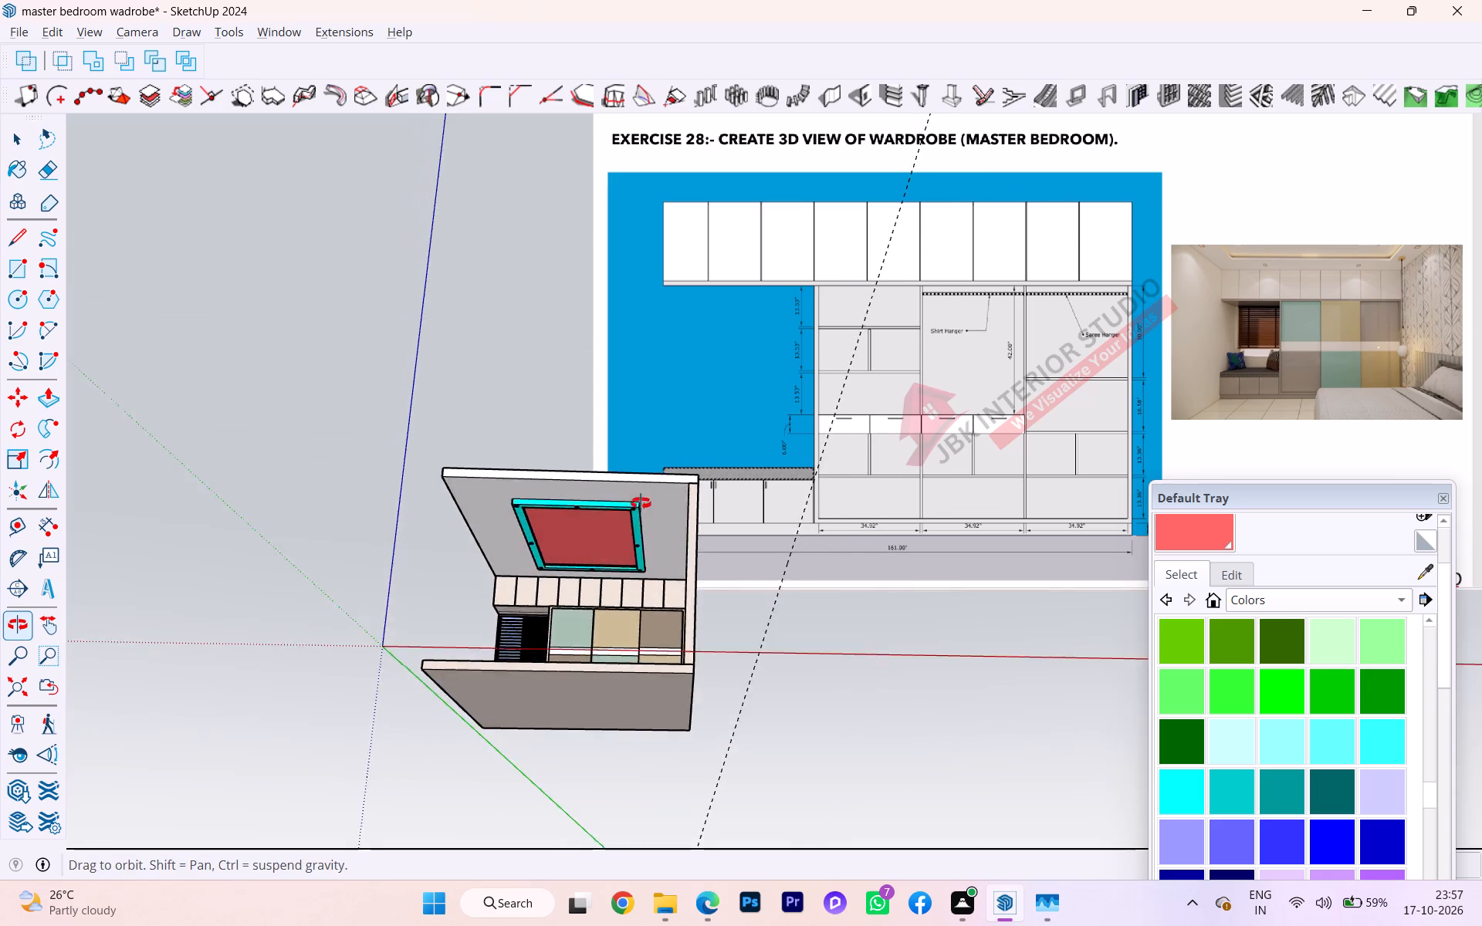
middle_click_drag(641, 503, 641, 503)
scroll(614, 563, "up", 1)
scroll(614, 563, "down", 1)
scroll(614, 563, "up", 5)
scroll(610, 533, "down", 4)
scroll(610, 533, "up", 6)
scroll(594, 518, "down", 1)
scroll(594, 518, "up", 2)
left_click(586, 512)
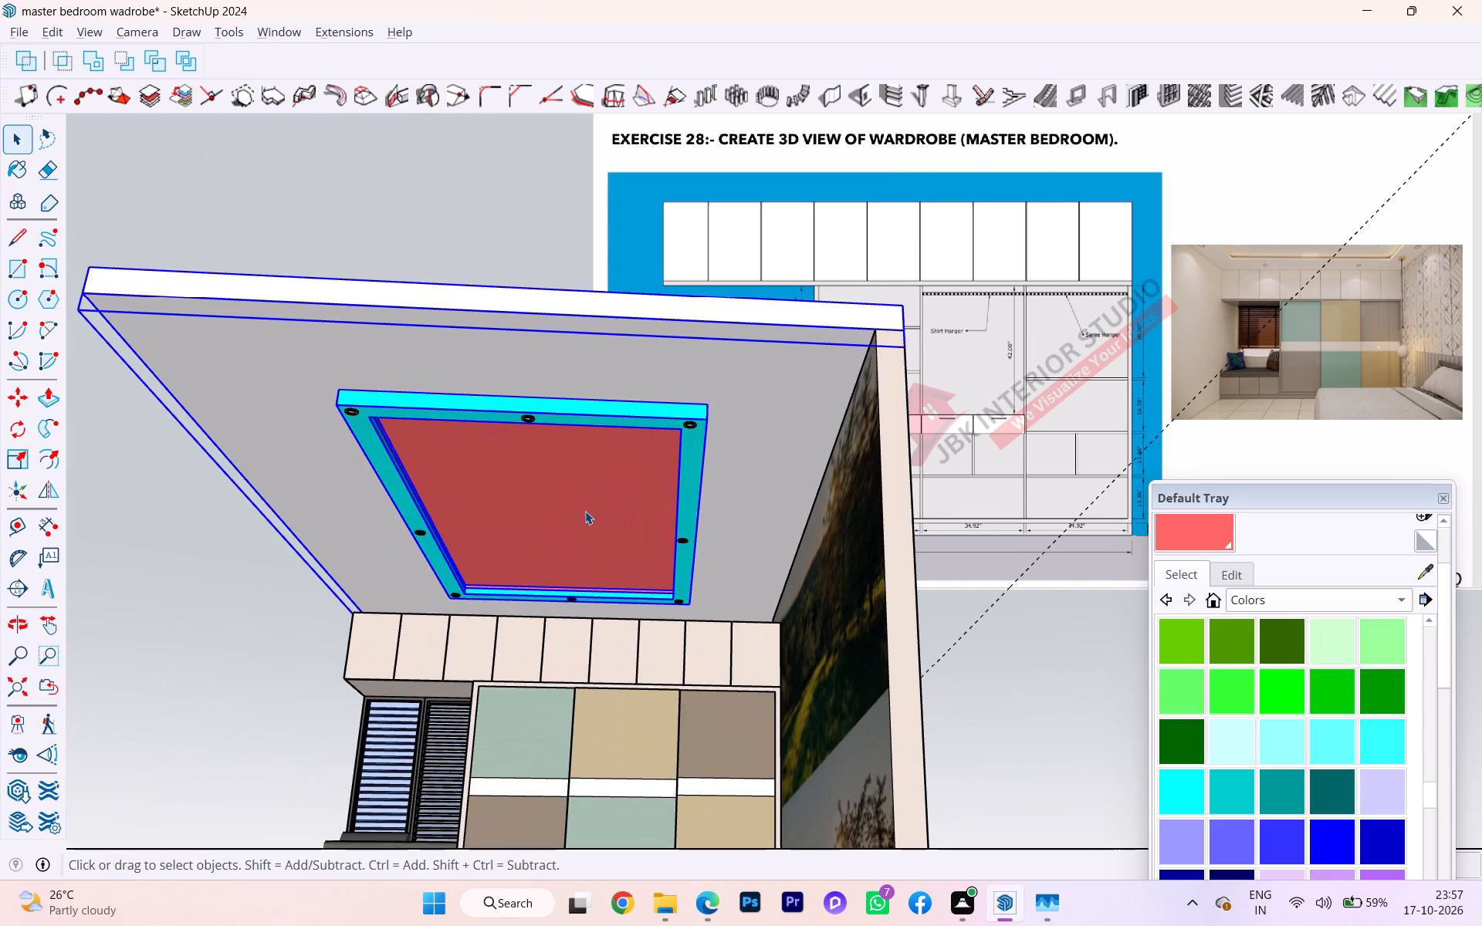
double_click(585, 511)
left_click(577, 509)
left_click(577, 509)
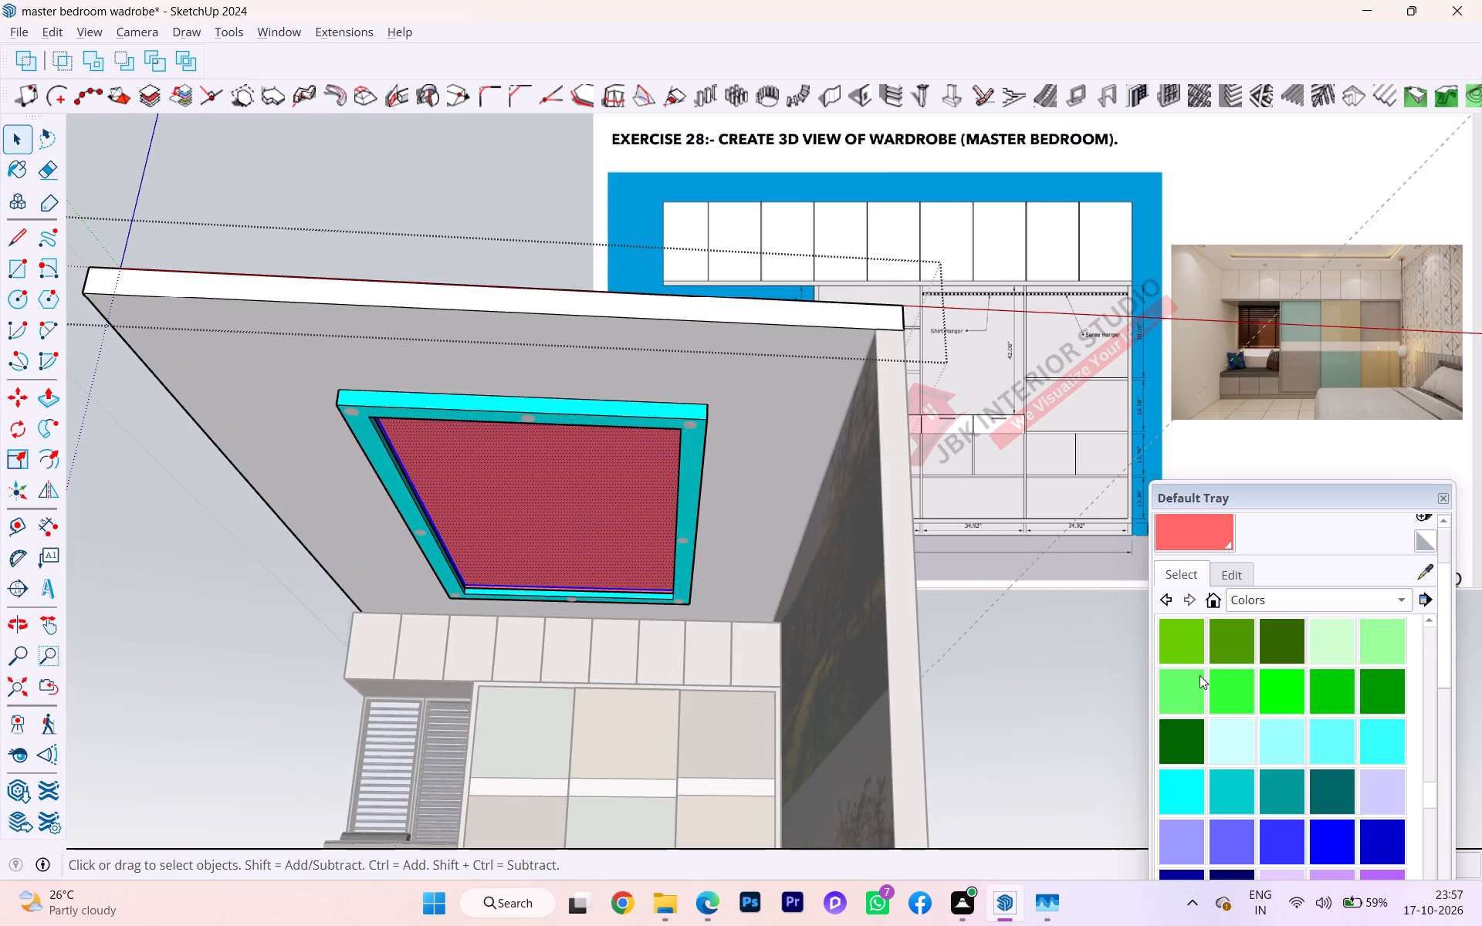
scroll(1297, 698, "down", 6)
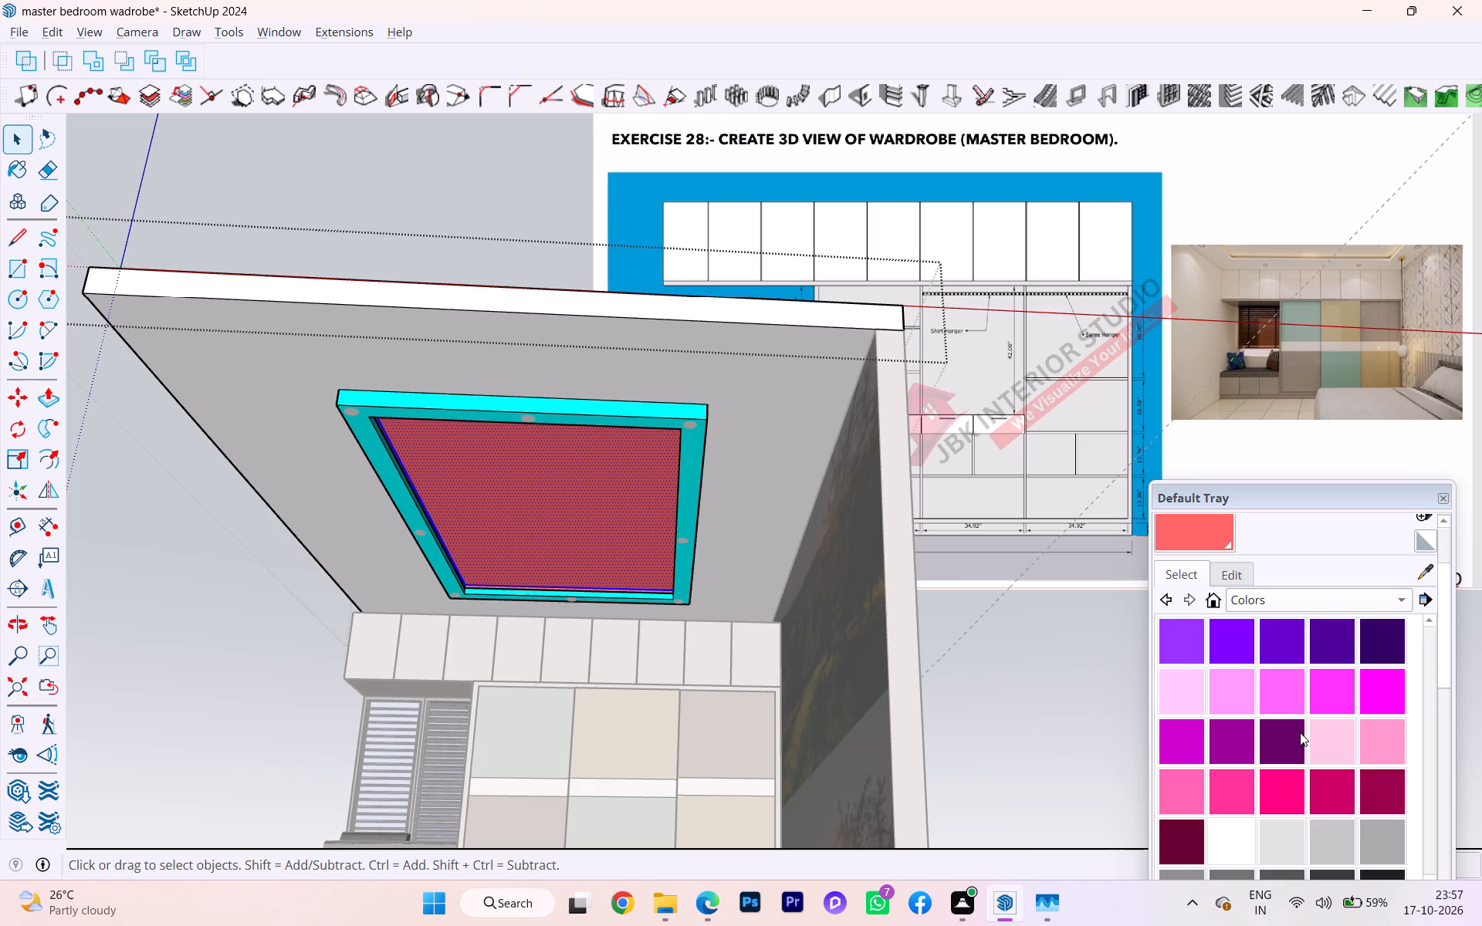
scroll(1300, 739, "down", 3)
scroll(1300, 745, "up", 2)
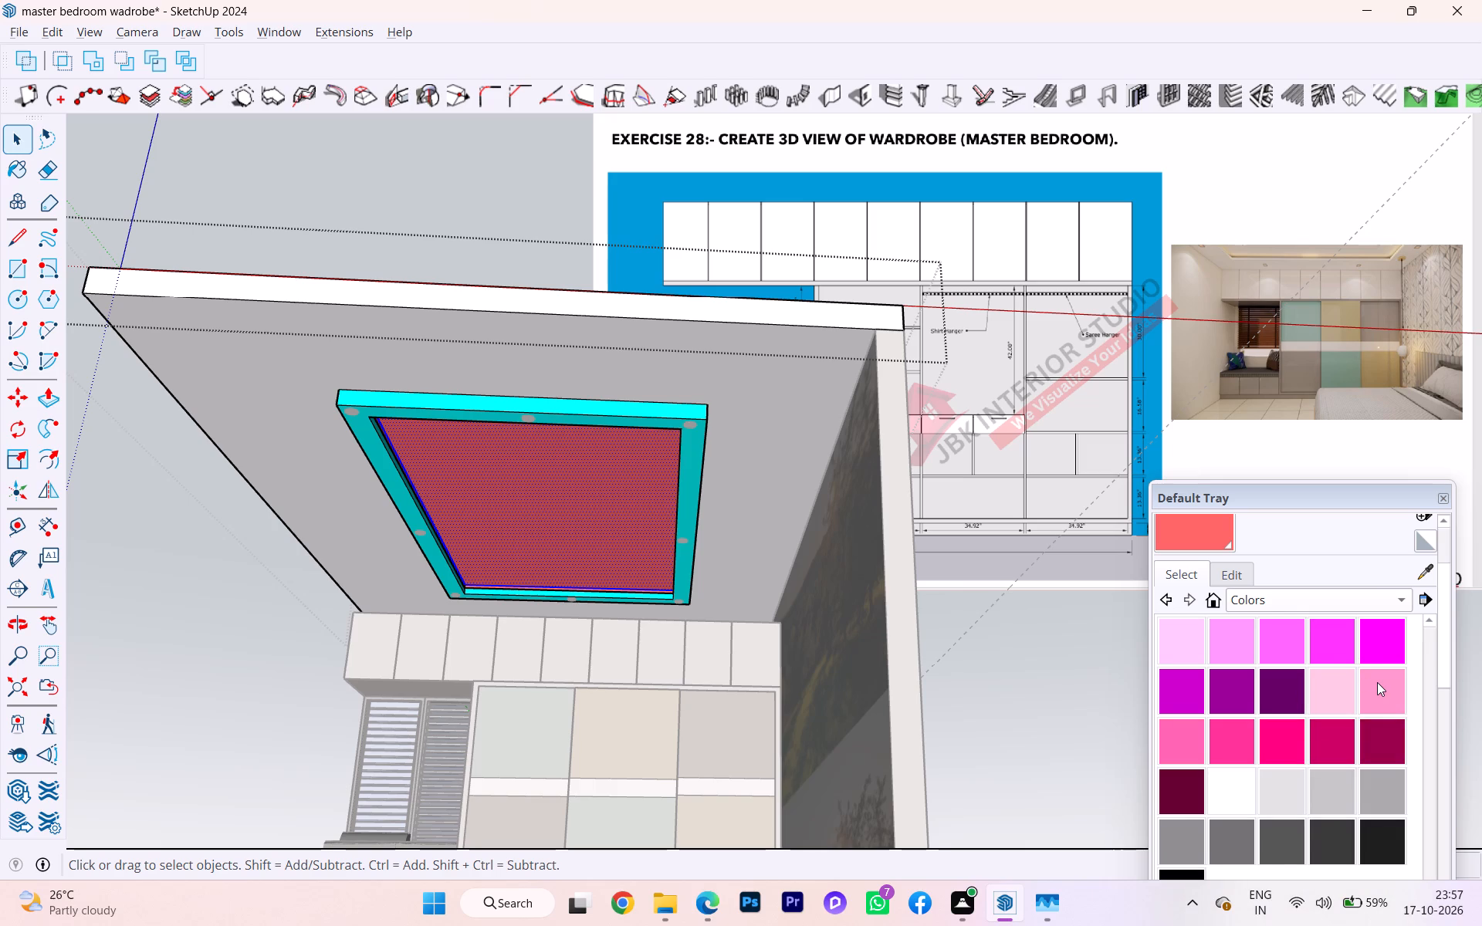
left_click(1377, 682)
left_click(601, 542)
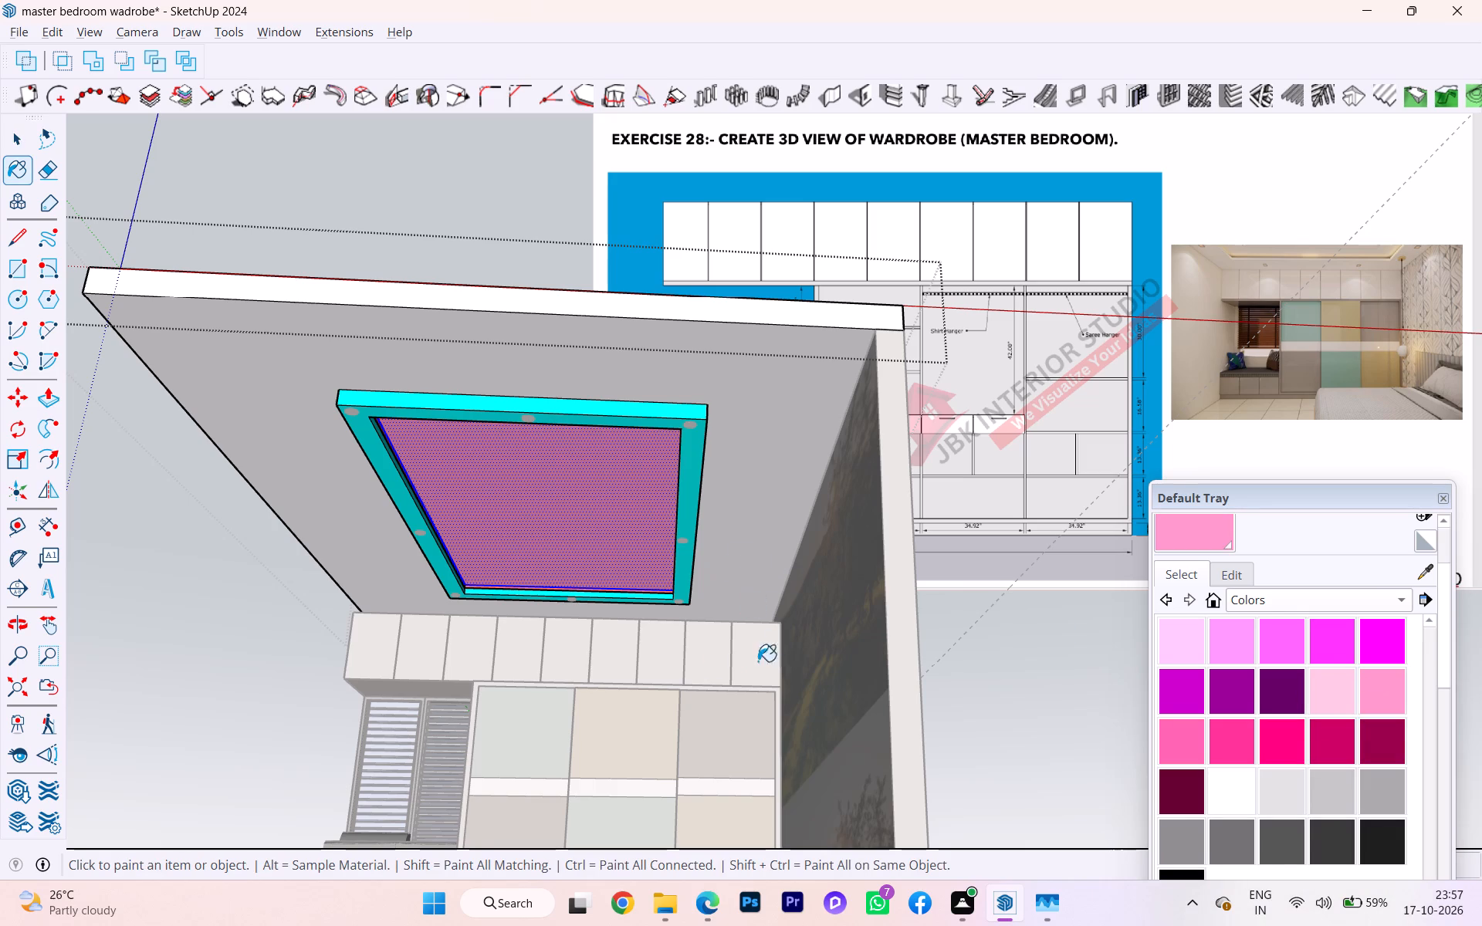
key("space")
left_click(273, 682)
Turn the visibility of the "wall" tag back on.
scroll(462, 607, "down", 2)
middle_click_drag(469, 604, 391, 742)
scroll(412, 647, "up", 2)
scroll(1216, 706, "down", 5)
scroll(1261, 735, "up", 1)
scroll(1261, 735, "down", 4)
scroll(1263, 752, "up", 3)
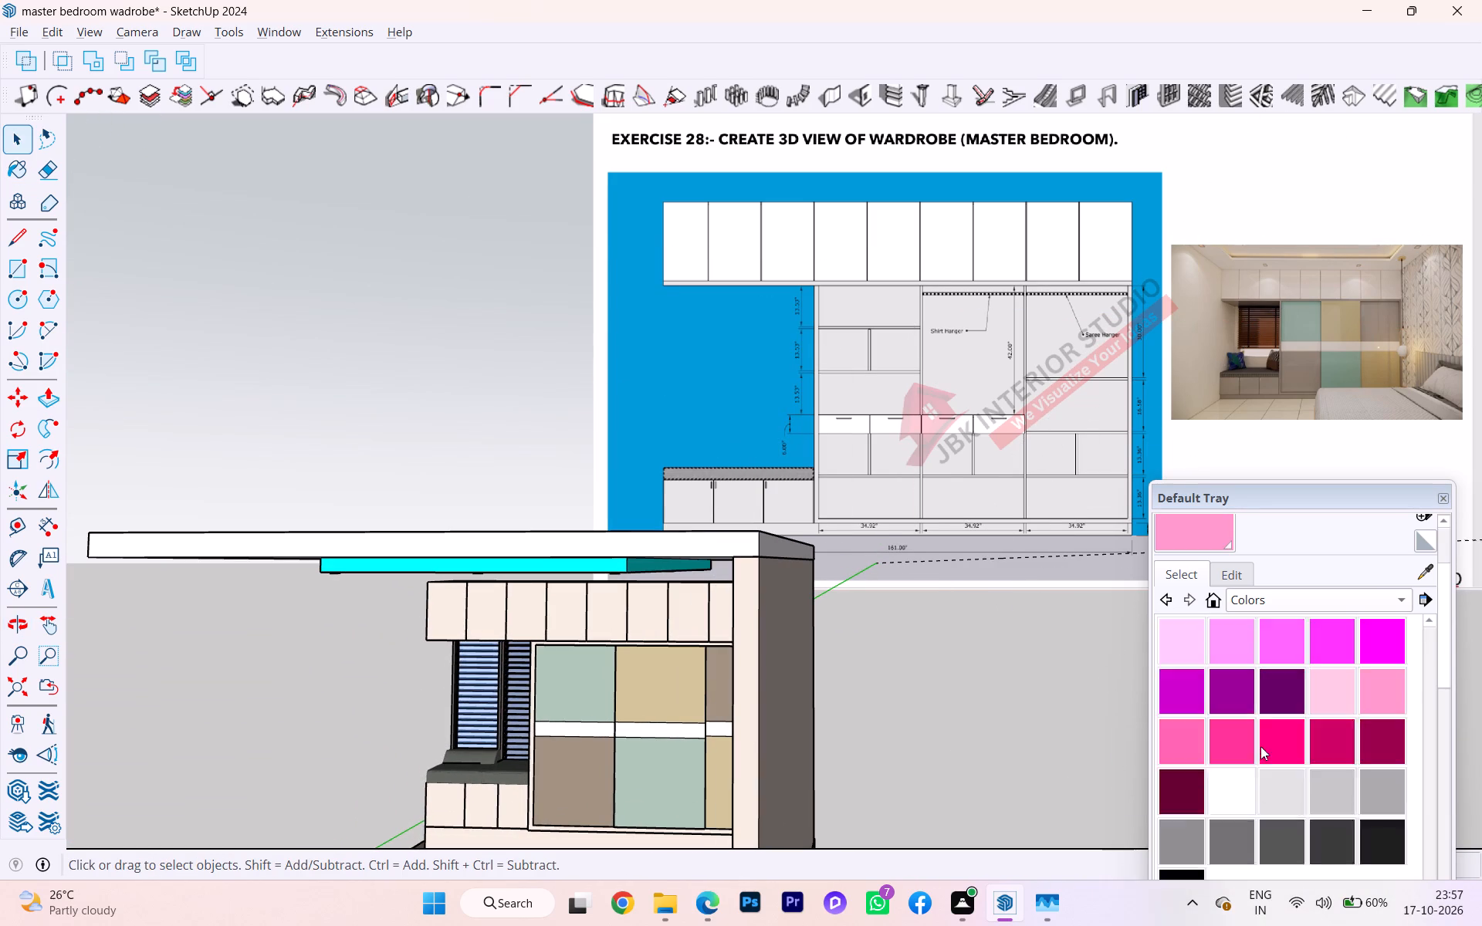
scroll(1260, 746, "up", 4)
scroll(1256, 736, "down", 1)
scroll(1256, 735, "up", 7)
scroll(1257, 710, "down", 3)
scroll(1257, 710, "up", 2)
scroll(1257, 710, "down", 1)
scroll(1257, 710, "up", 1)
scroll(1257, 696, "down", 1)
scroll(1257, 695, "up", 3)
scroll(1255, 694, "down", 3)
scroll(1255, 693, "up", 1)
scroll(1255, 692, "down", 1)
scroll(1254, 691, "up", 2)
scroll(1251, 684, "down", 1)
scroll(1251, 684, "up", 5)
scroll(1251, 682, "down", 1)
scroll(1251, 681, "up", 7)
scroll(1250, 681, "down", 1)
scroll(1250, 681, "up", 2)
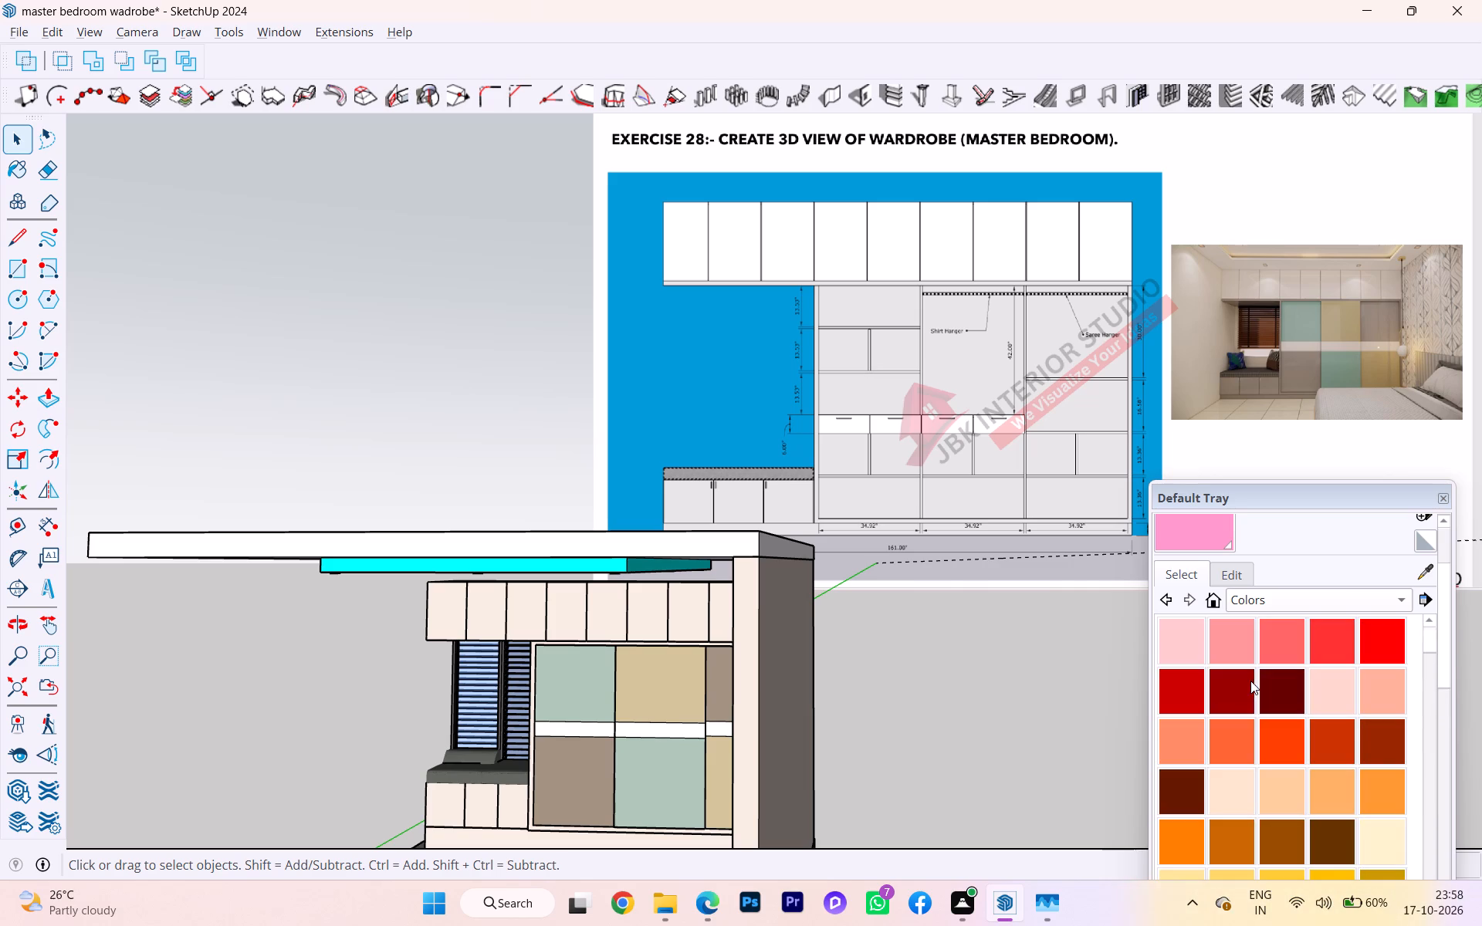
scroll(1250, 681, "up", 4)
scroll(1250, 680, "down", 2)
scroll(1250, 680, "up", 1)
scroll(1189, 586, "up", 1)
scroll(1189, 586, "down", 1)
scroll(1189, 586, "up", 3)
left_click(1174, 585)
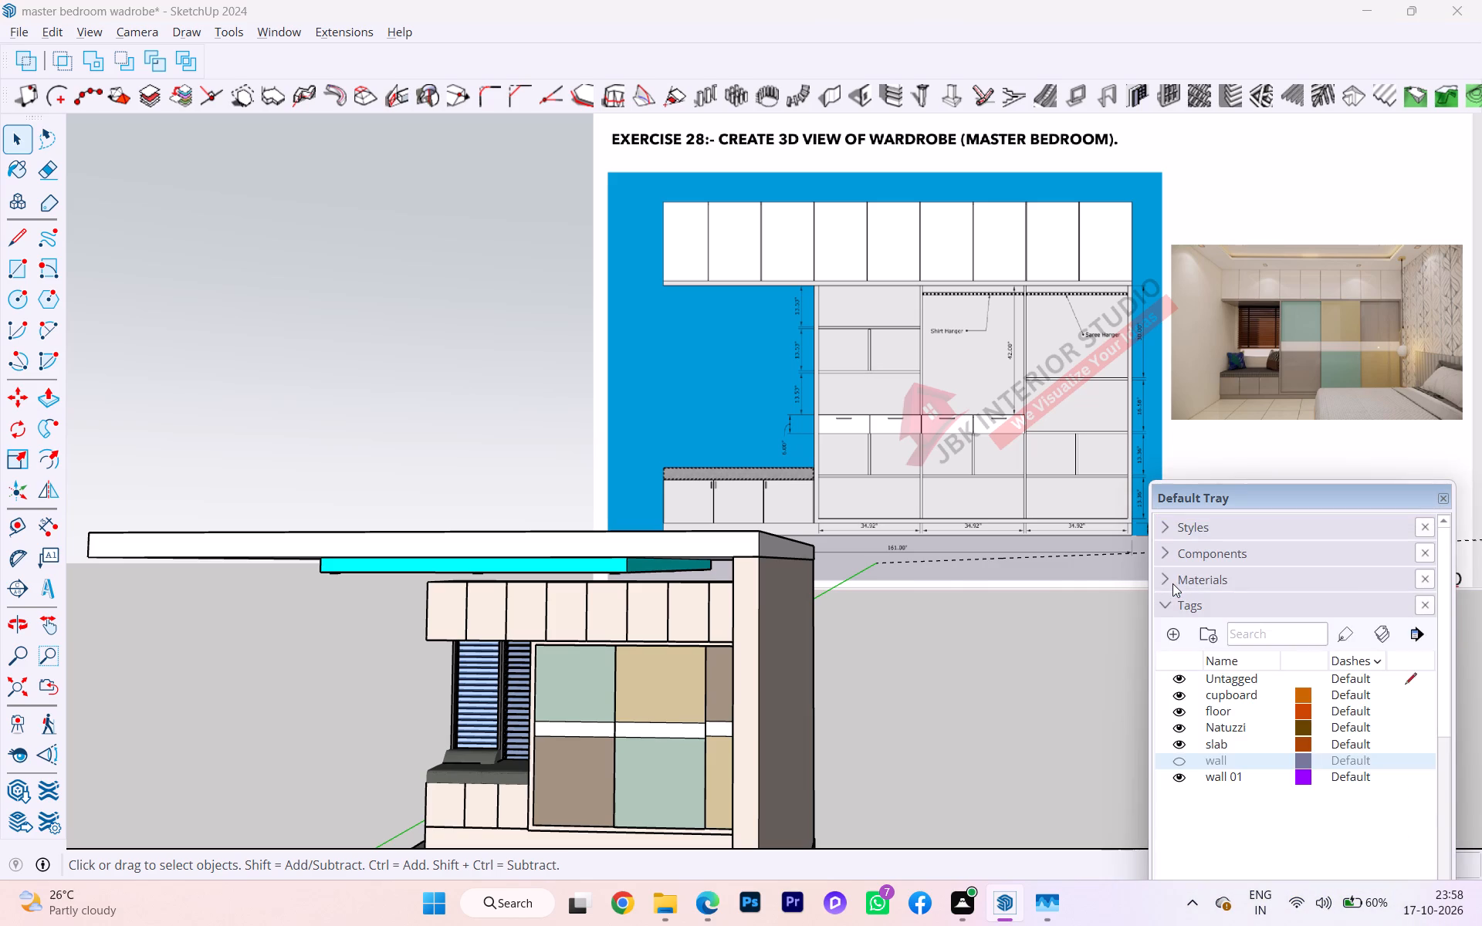
scroll(1195, 664, "down", 3)
scroll(1205, 765, "down", 1)
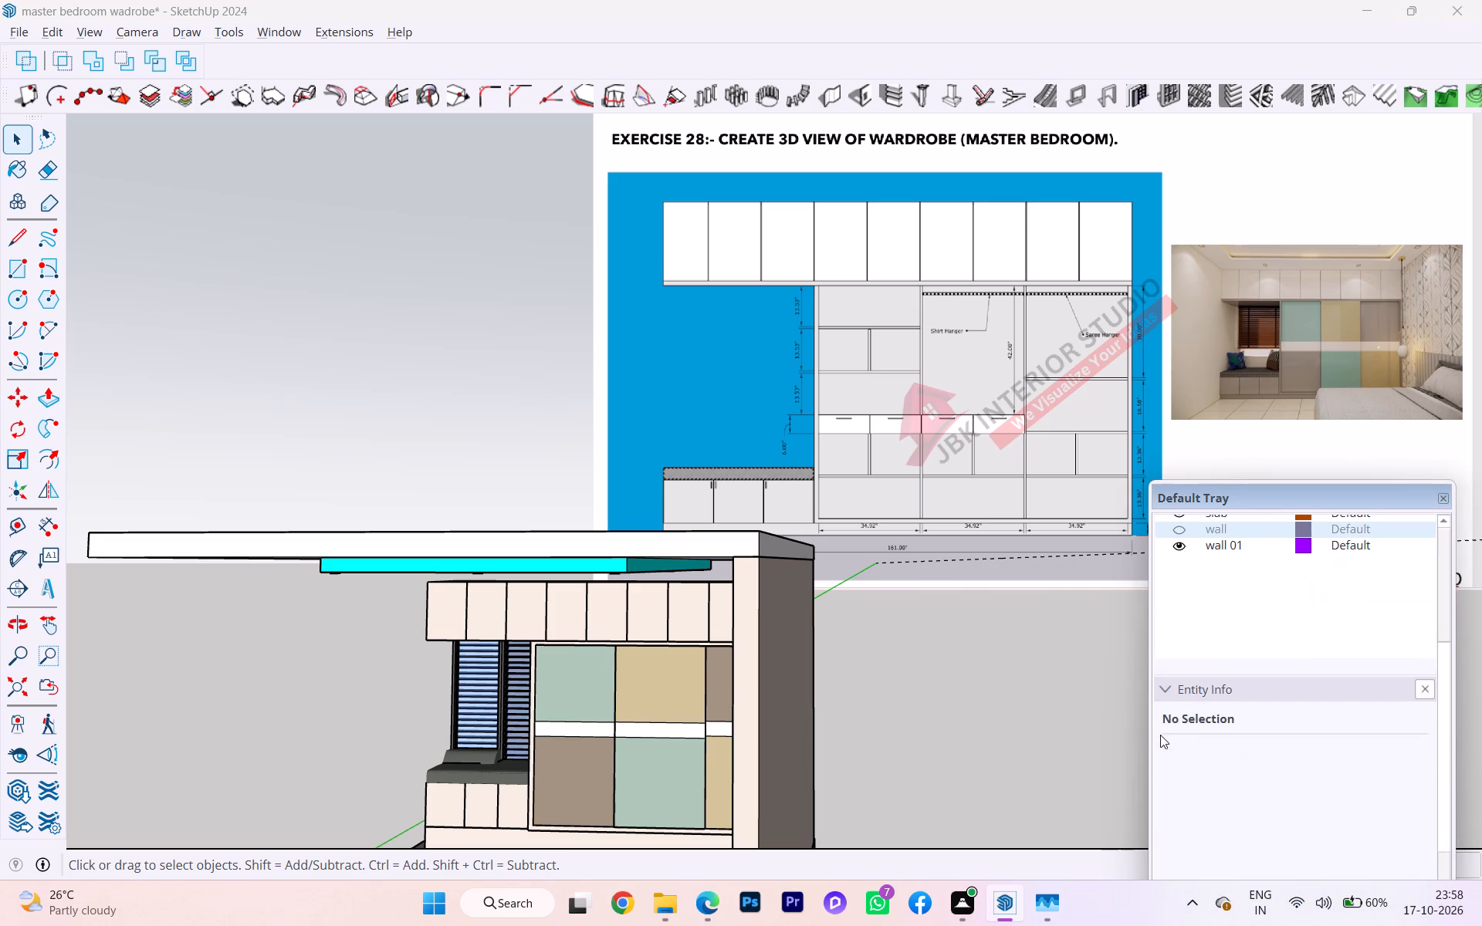
scroll(1203, 739, "down", 4)
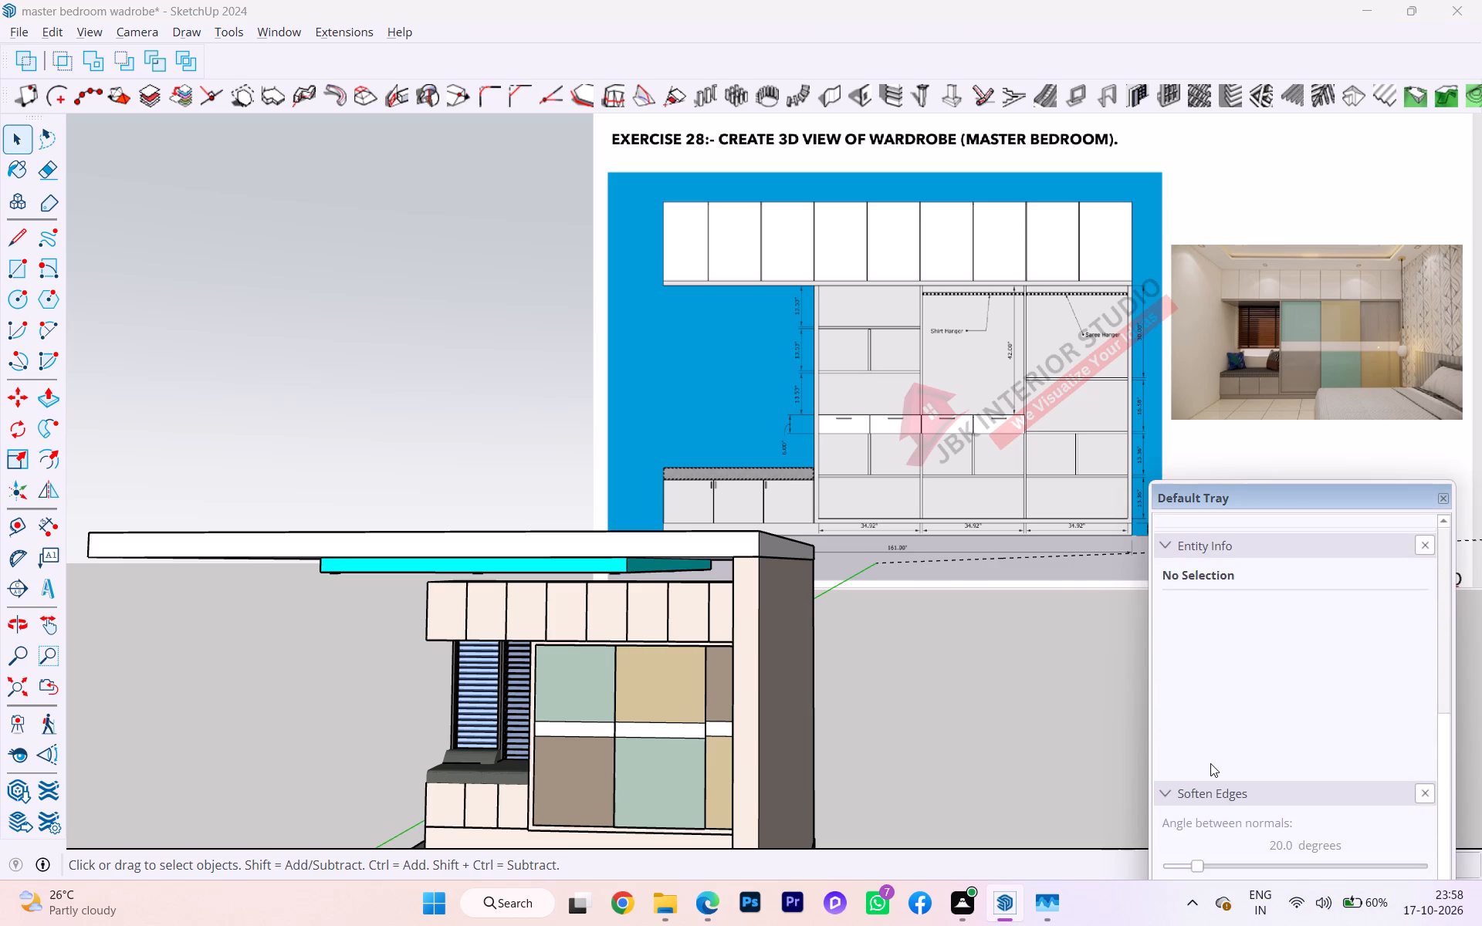
scroll(1210, 763, "down", 8)
scroll(1204, 600, "up", 5)
scroll(1199, 641, "down", 6)
scroll(1203, 651, "up", 4)
left_click(1179, 617)
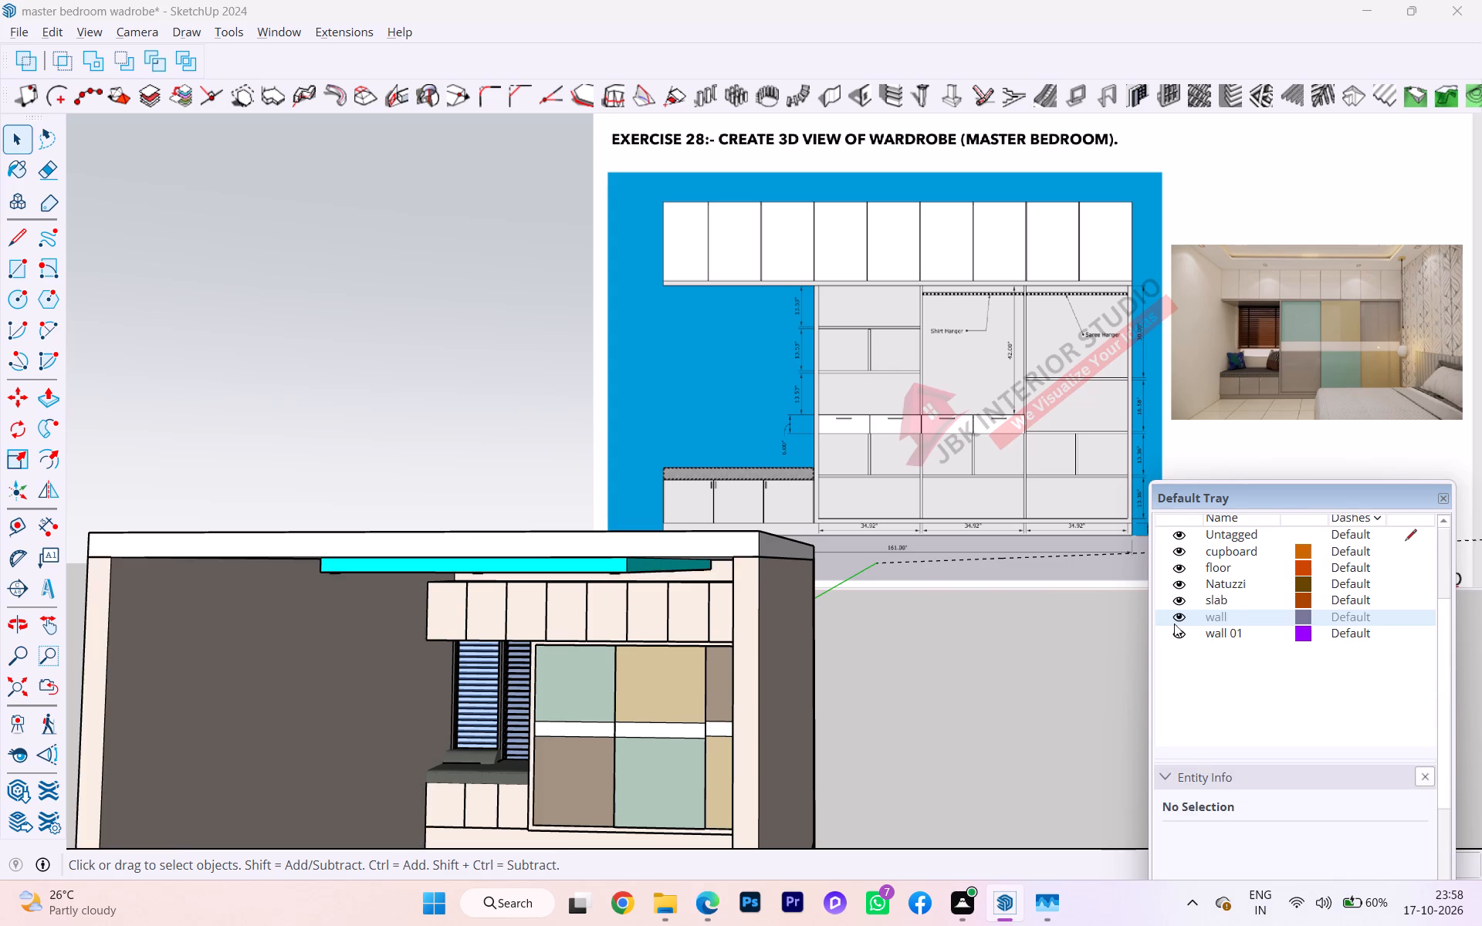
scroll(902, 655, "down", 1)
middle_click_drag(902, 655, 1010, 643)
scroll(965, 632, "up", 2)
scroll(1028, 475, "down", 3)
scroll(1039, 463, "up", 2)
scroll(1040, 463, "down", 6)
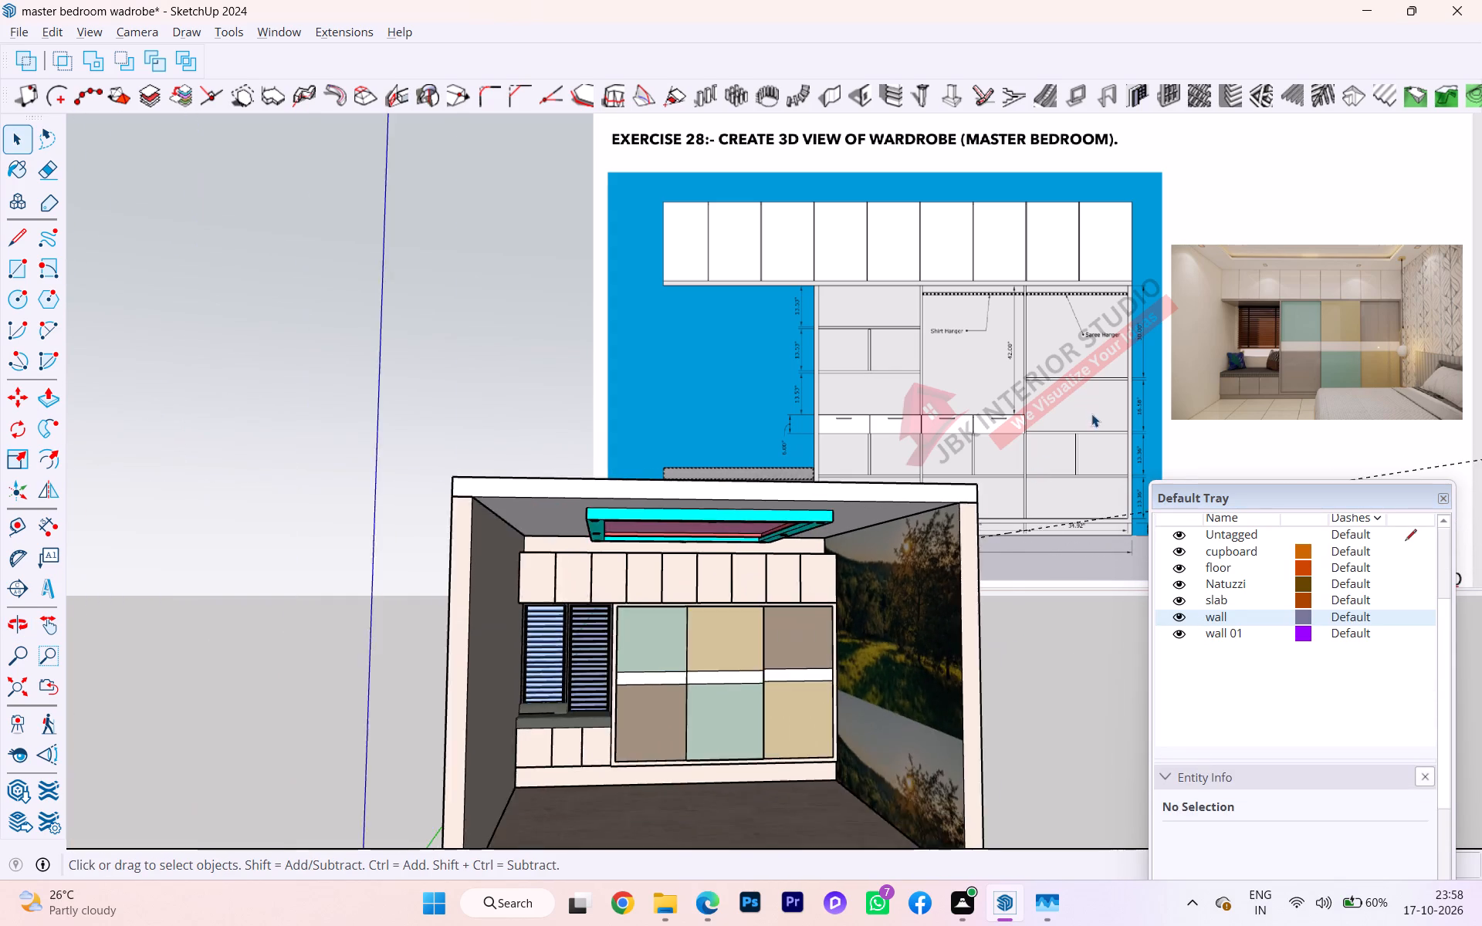
Delete the reference-image watermark Watermark1 from the model's current style.
scroll(1091, 414, "down", 5)
scroll(1239, 520, "up", 8)
scroll(1240, 527, "down", 1)
scroll(1240, 527, "up", 1)
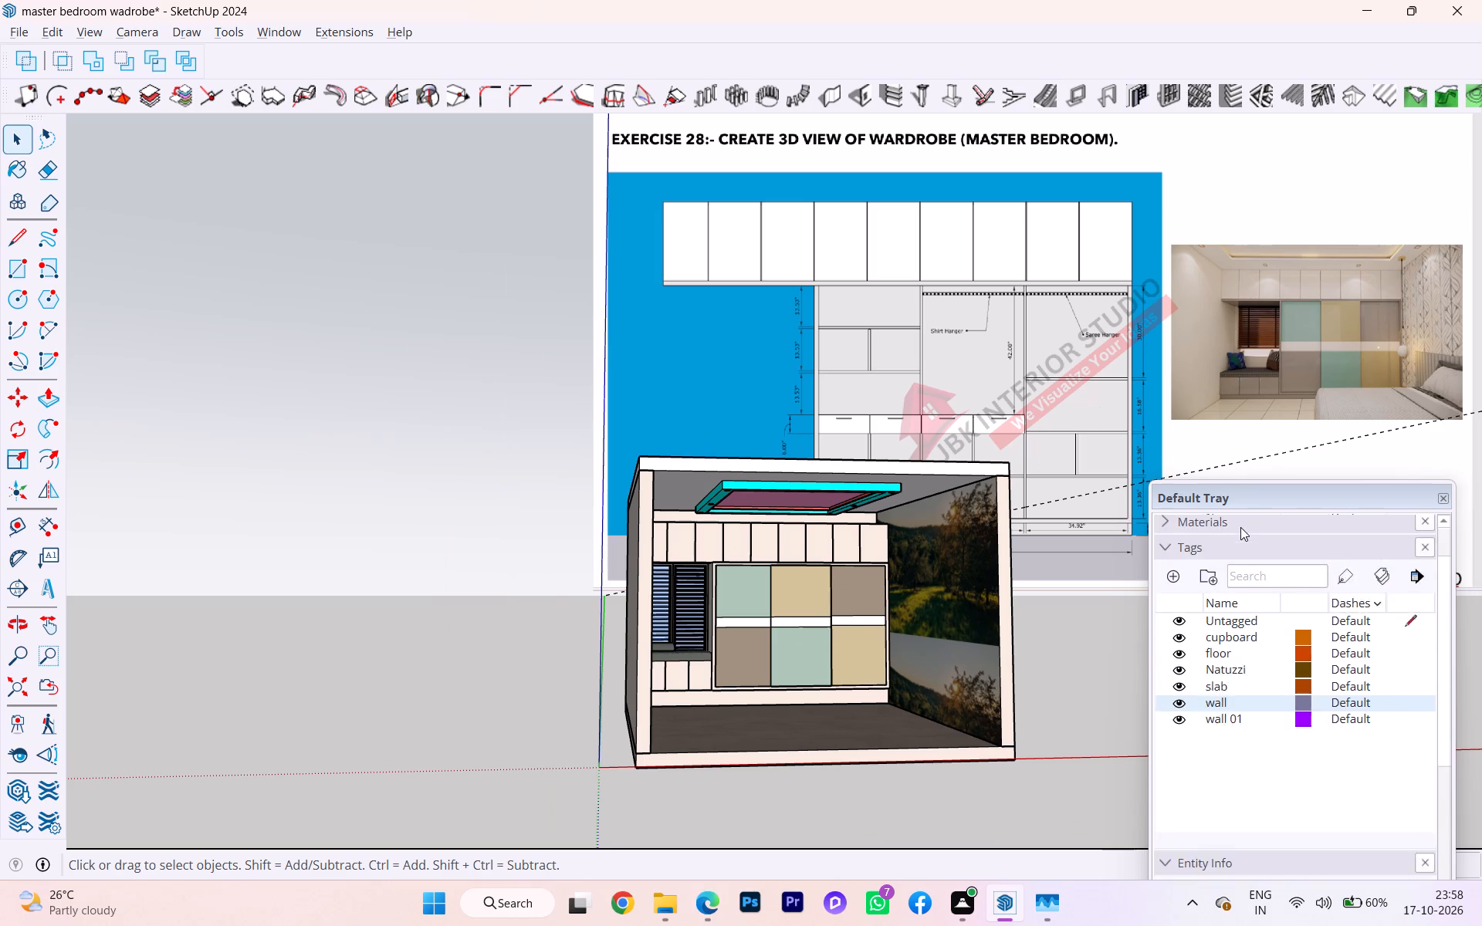
left_click(1209, 524)
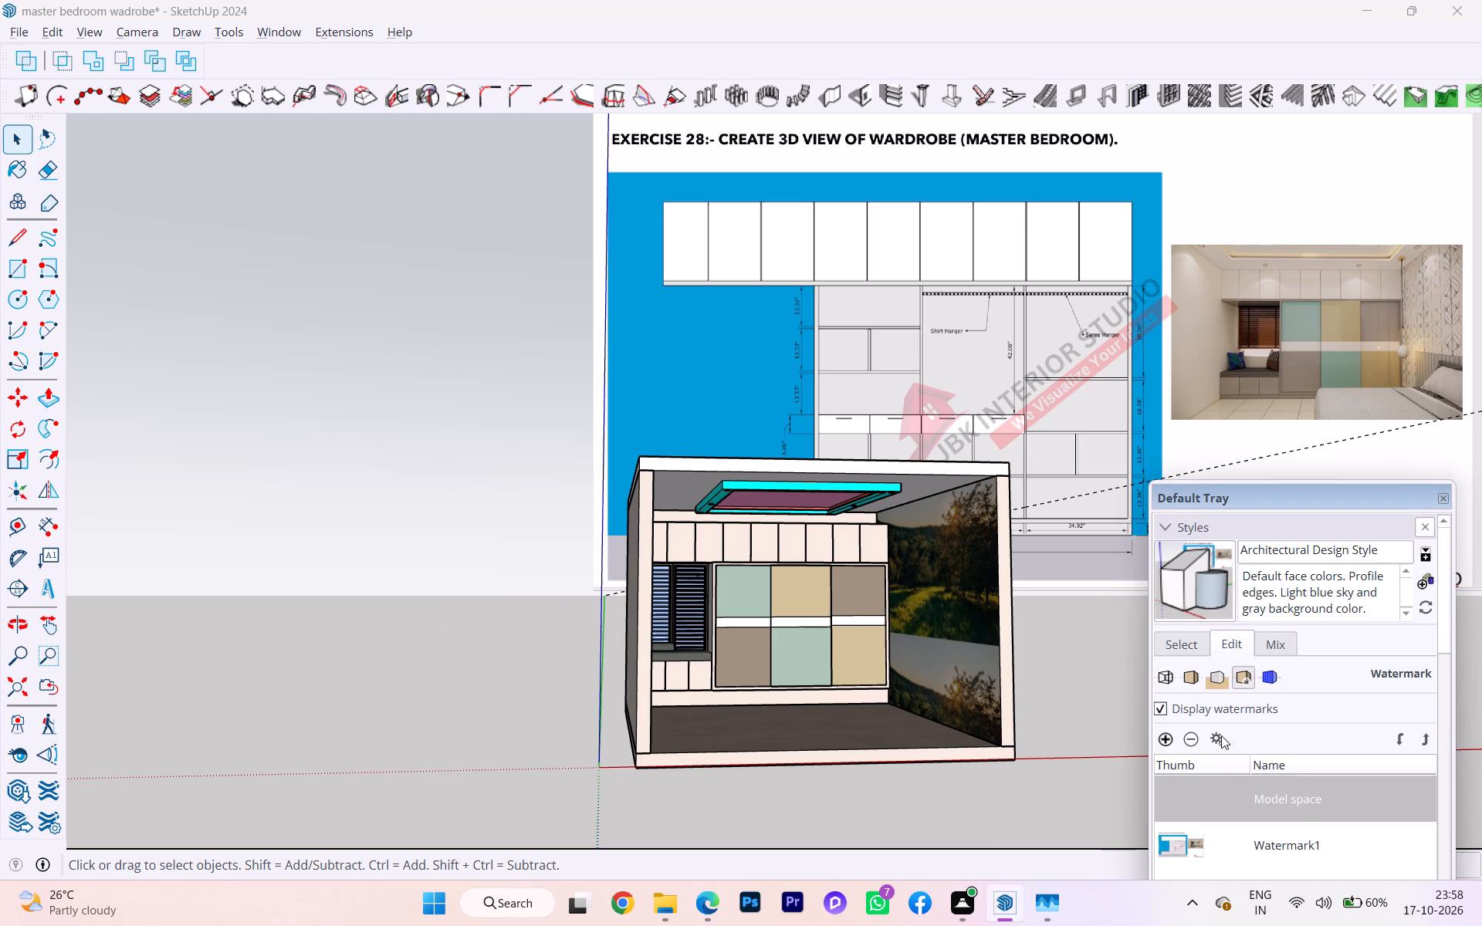
left_click(1169, 836)
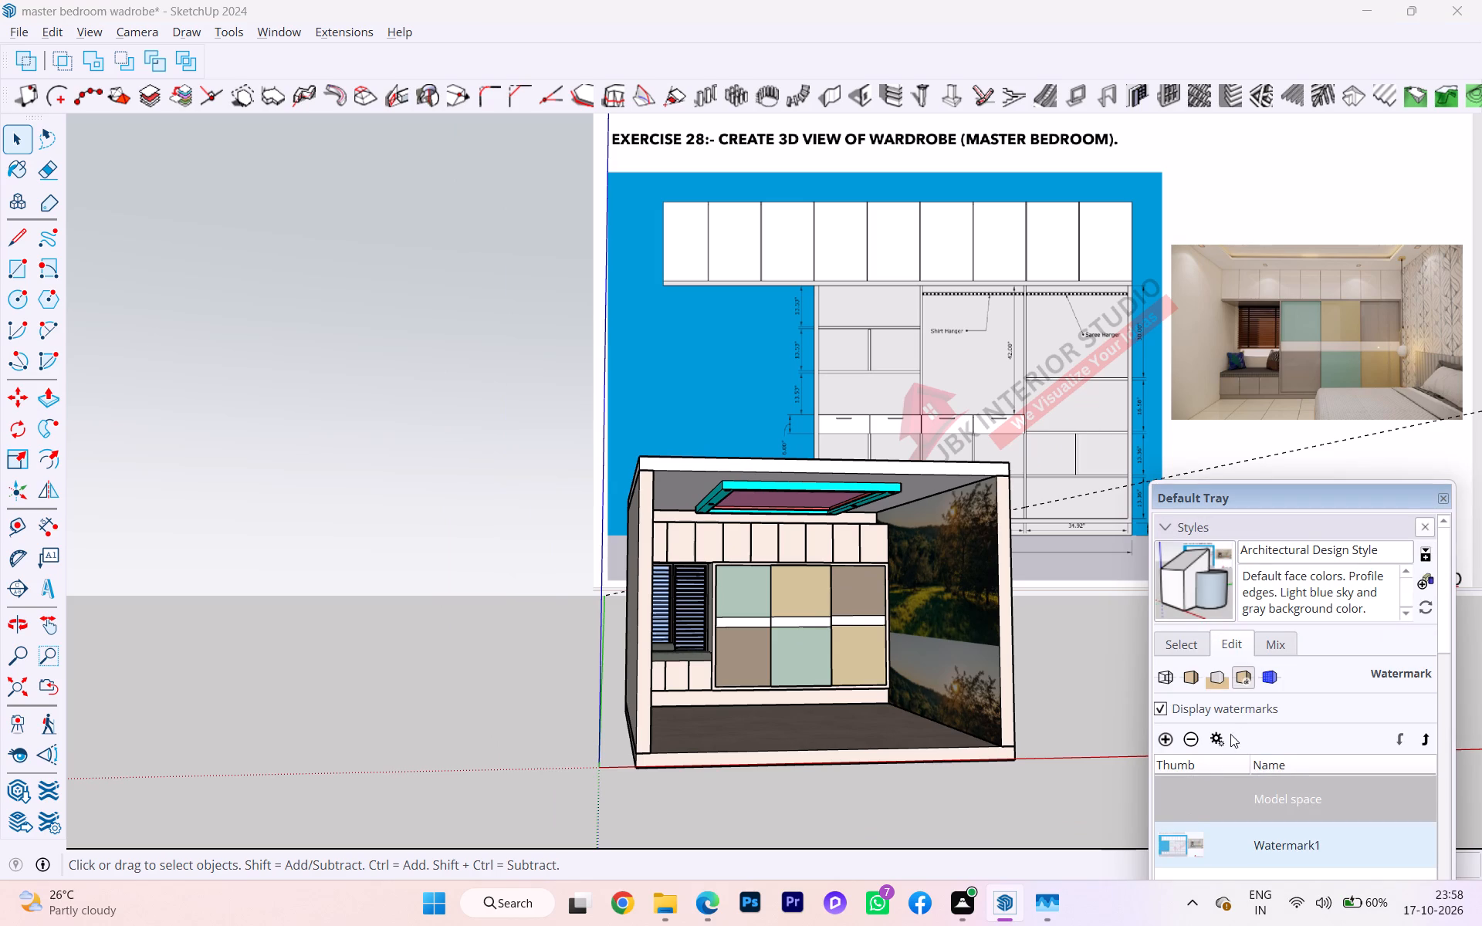
left_click(1195, 742)
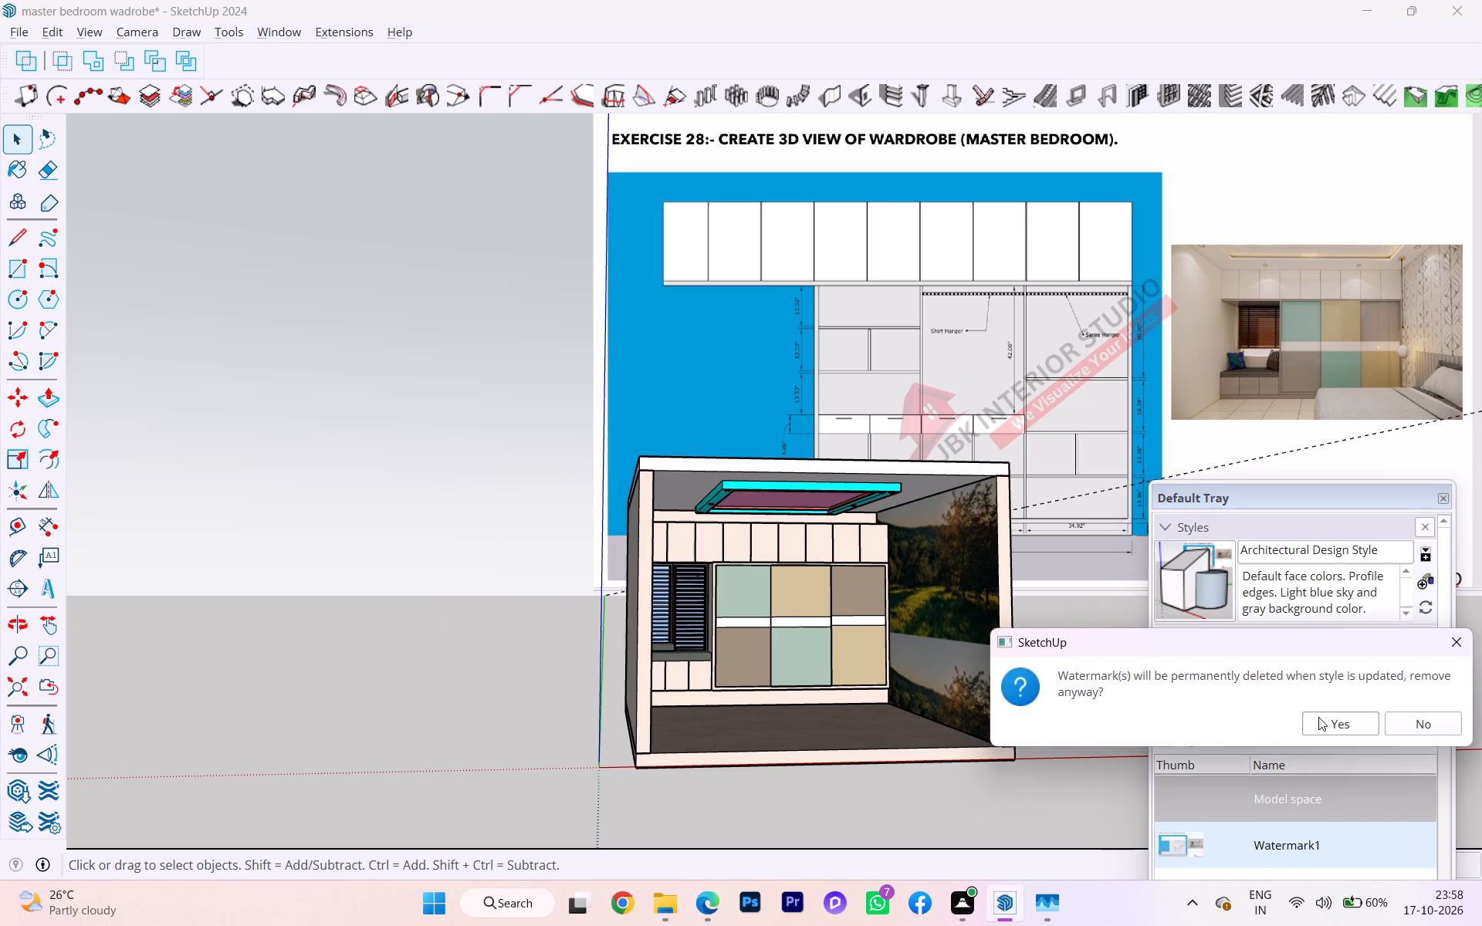
left_click(1325, 718)
Examine the finished room from the front, checking the false ceiling, wardrobe, window seat and side walls.
scroll(1096, 616, "up", 7)
scroll(1073, 488, "down", 1)
scroll(1074, 487, "up", 2)
scroll(1074, 486, "down", 5)
scroll(1081, 482, "up", 3)
scroll(1081, 482, "down", 2)
scroll(1091, 479, "up", 1)
scroll(1178, 479, "down", 2)
scroll(1183, 488, "up", 2)
scroll(1185, 490, "down", 1)
middle_click_drag(1101, 534, 1063, 552)
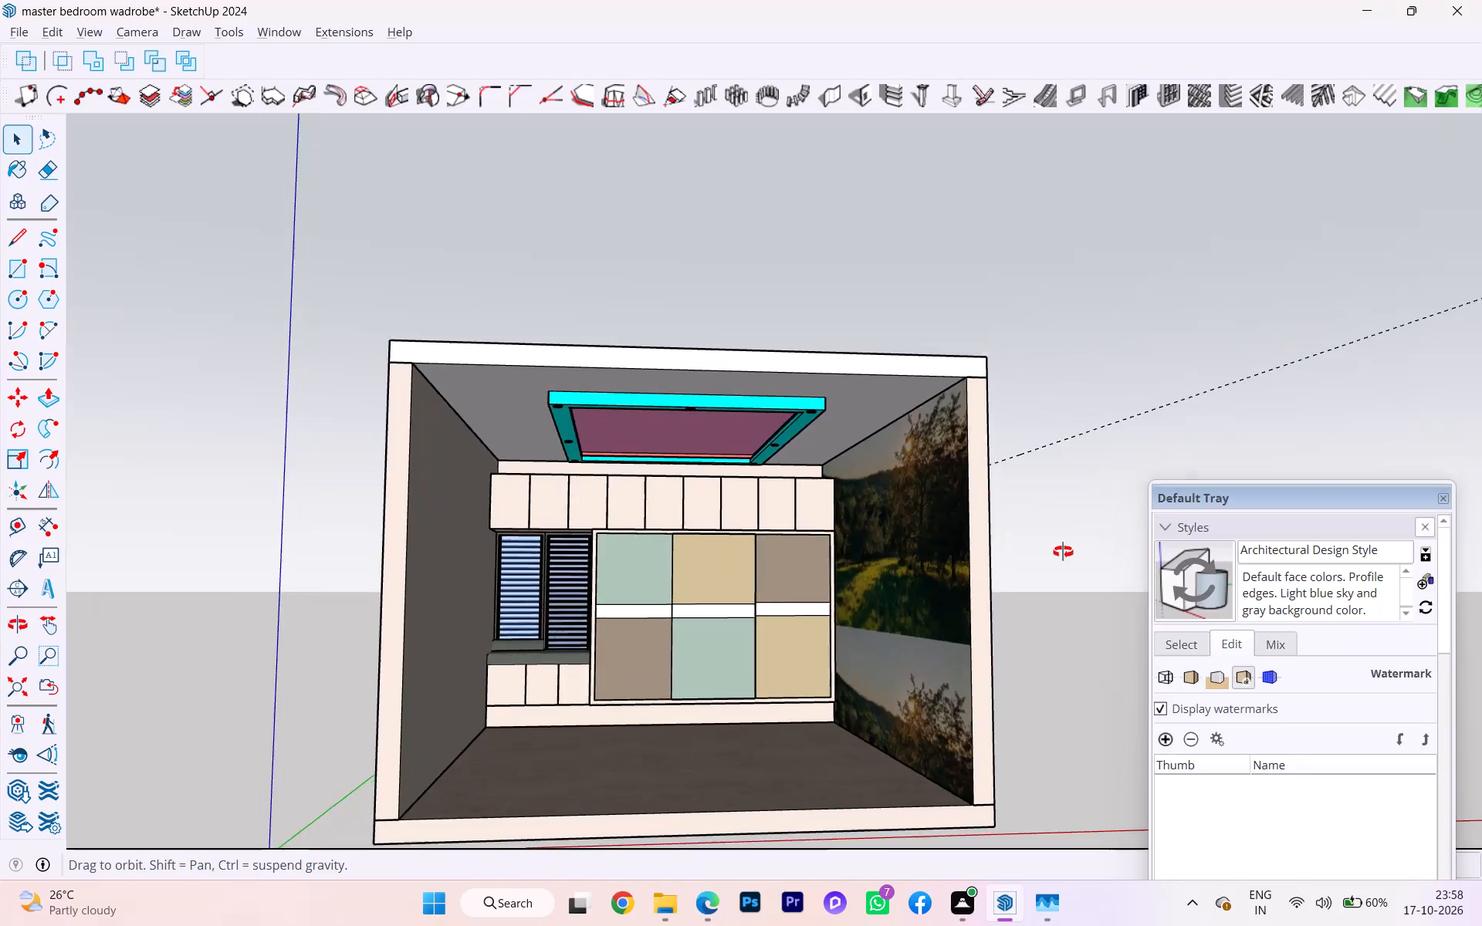
middle_click_drag(1063, 552, 1039, 563)
scroll(1092, 392, "down", 1)
scroll(1092, 392, "up", 1)
scroll(1093, 391, "down", 2)
scroll(1107, 387, "up", 2)
scroll(841, 492, "up", 3)
scroll(1114, 336, "down", 1)
scroll(1114, 336, "up", 1)
scroll(1115, 336, "down", 3)
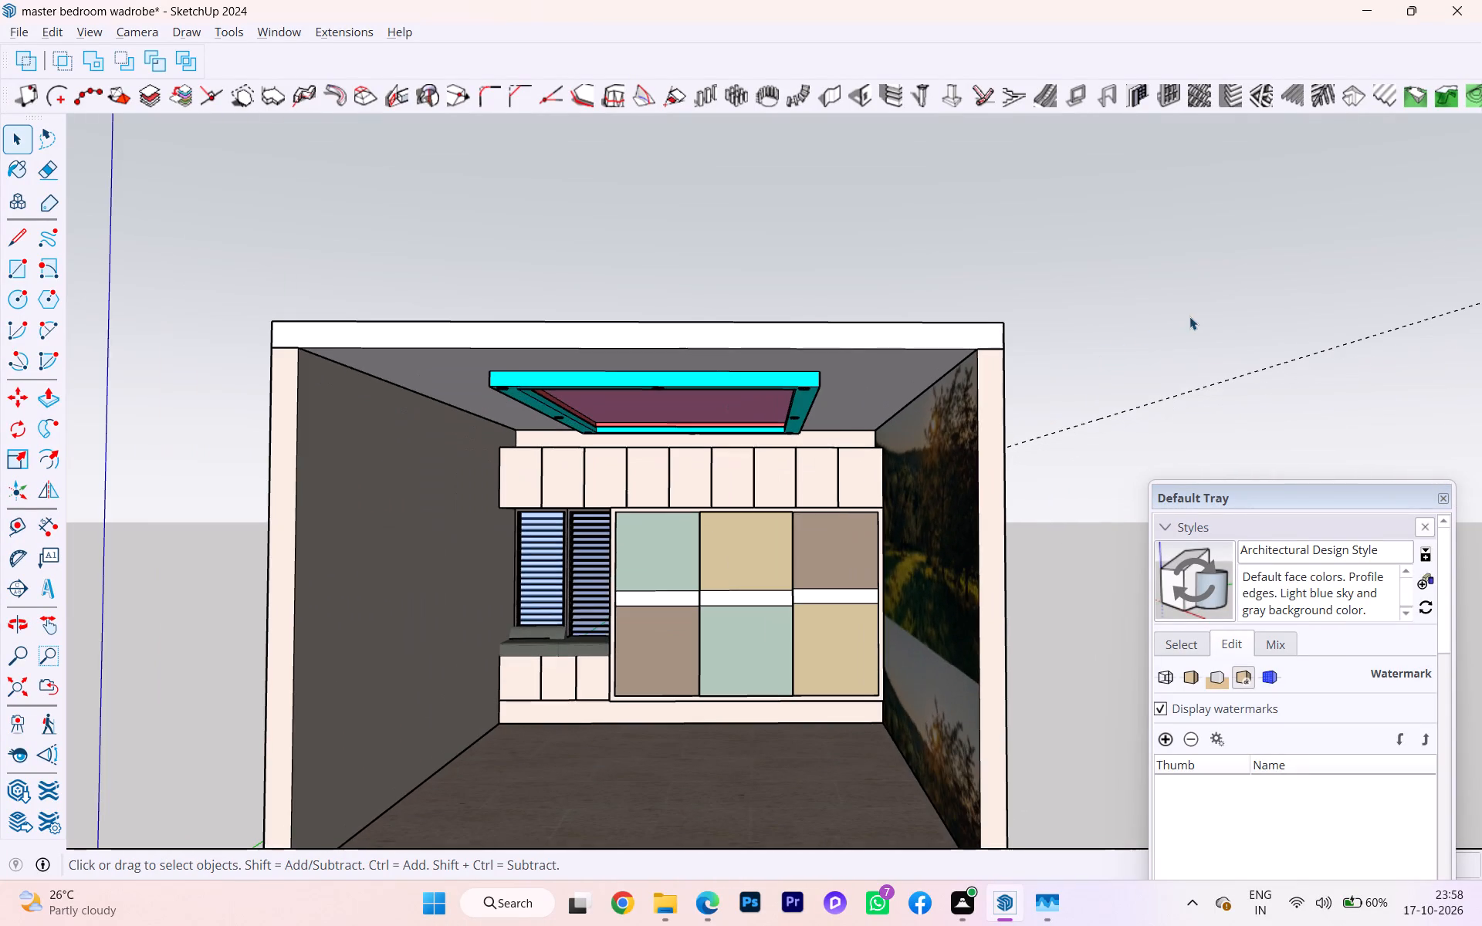
scroll(1198, 290, "up", 1)
scroll(1198, 290, "down", 3)
scroll(977, 387, "up", 4)
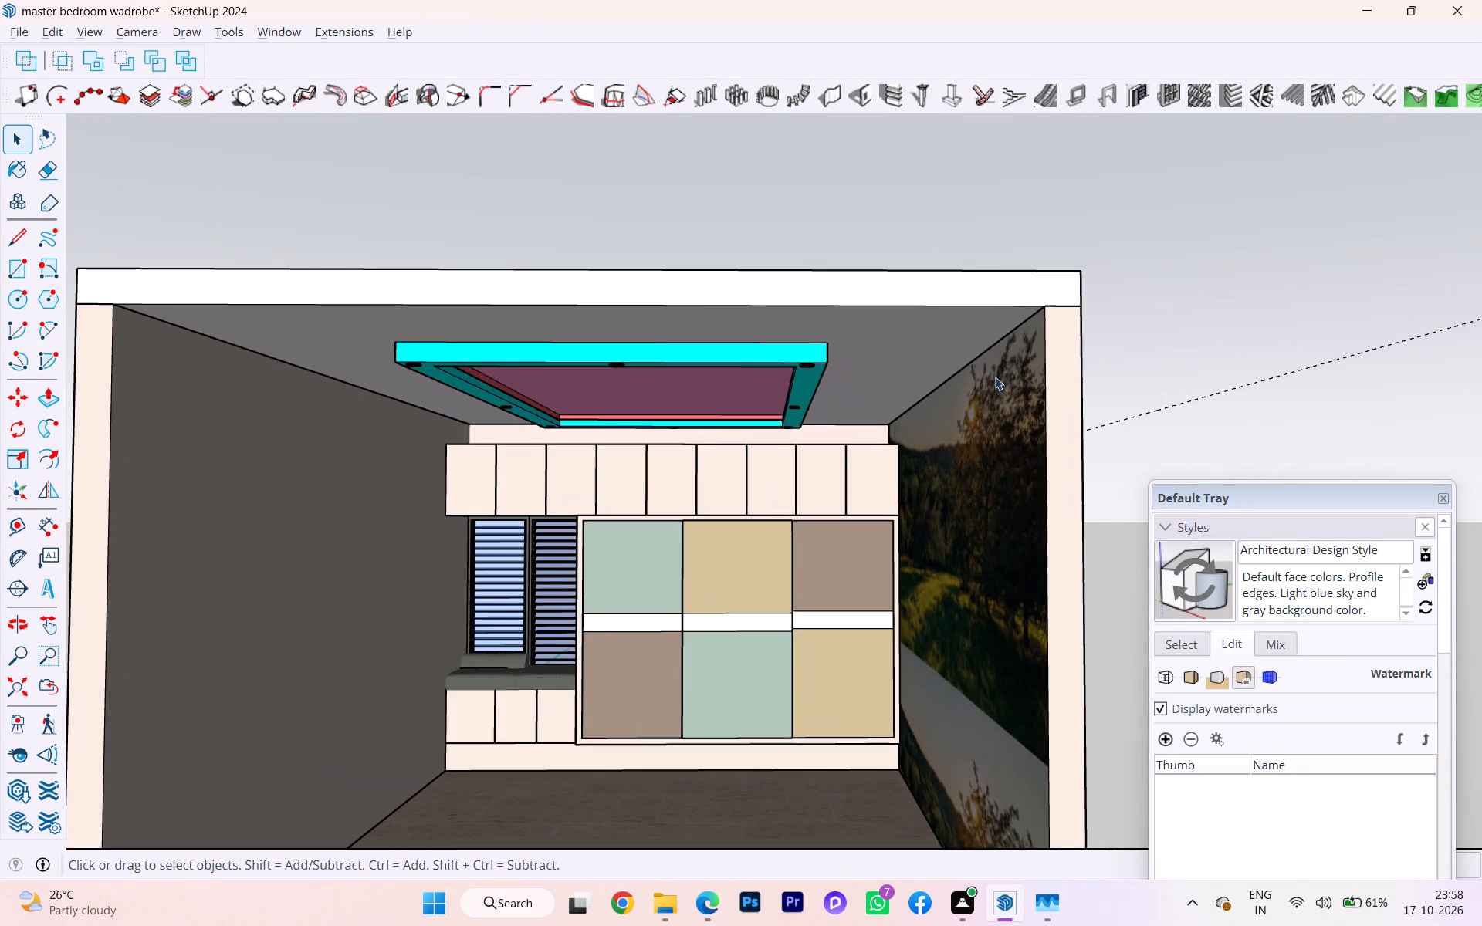
scroll(986, 389, "up", 2)
middle_click_drag(924, 404, 948, 360, "ctrl")
scroll(946, 364, "down", 4, "ctrl")
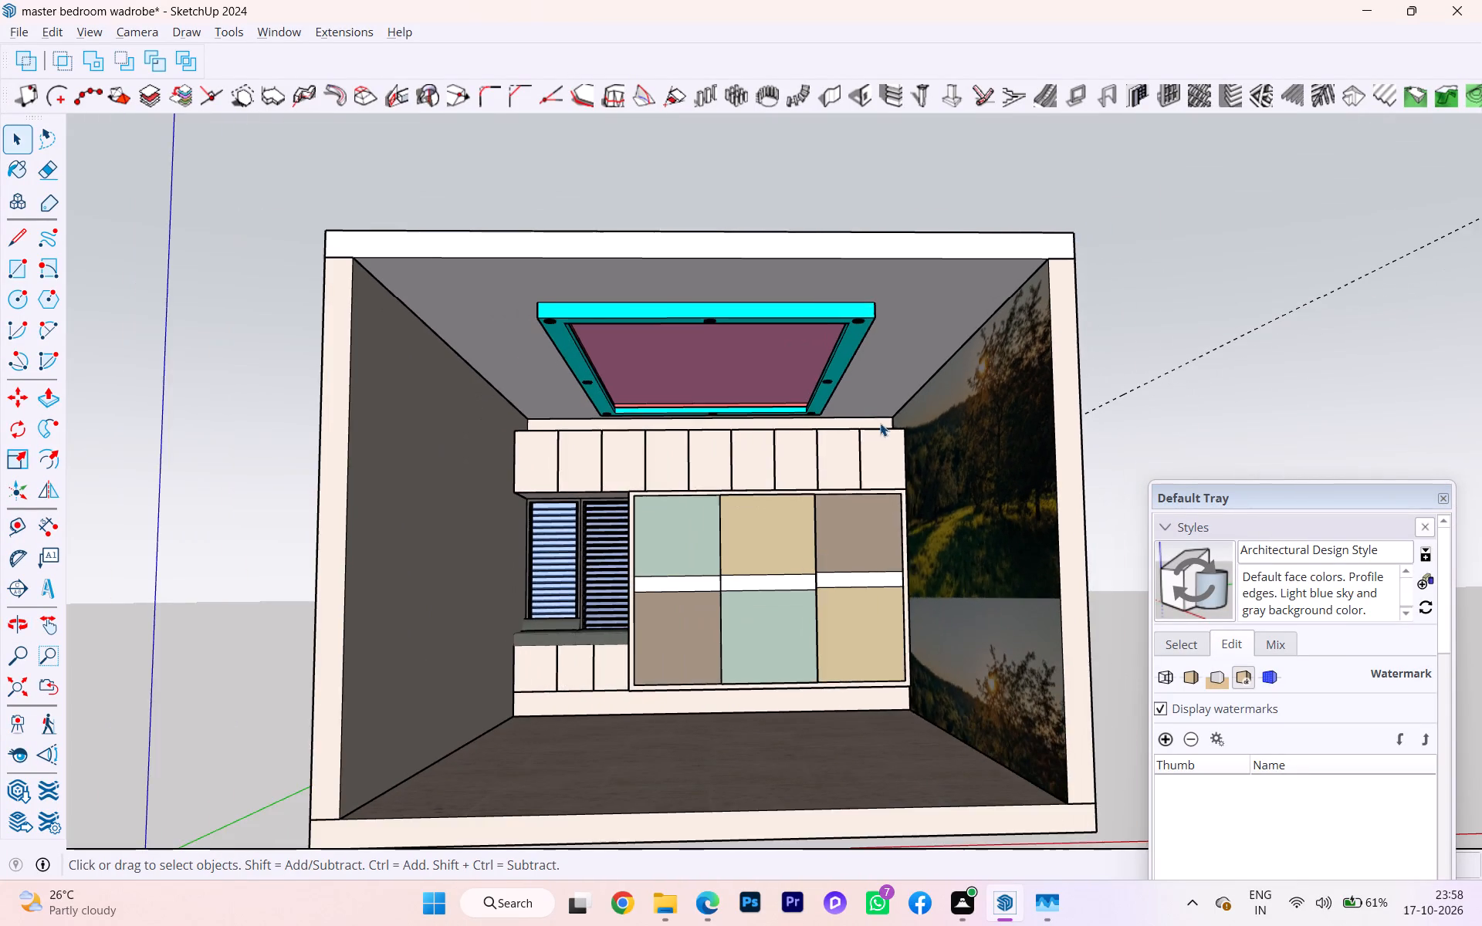
scroll(754, 509, "up", 3)
scroll(779, 479, "down", 3)
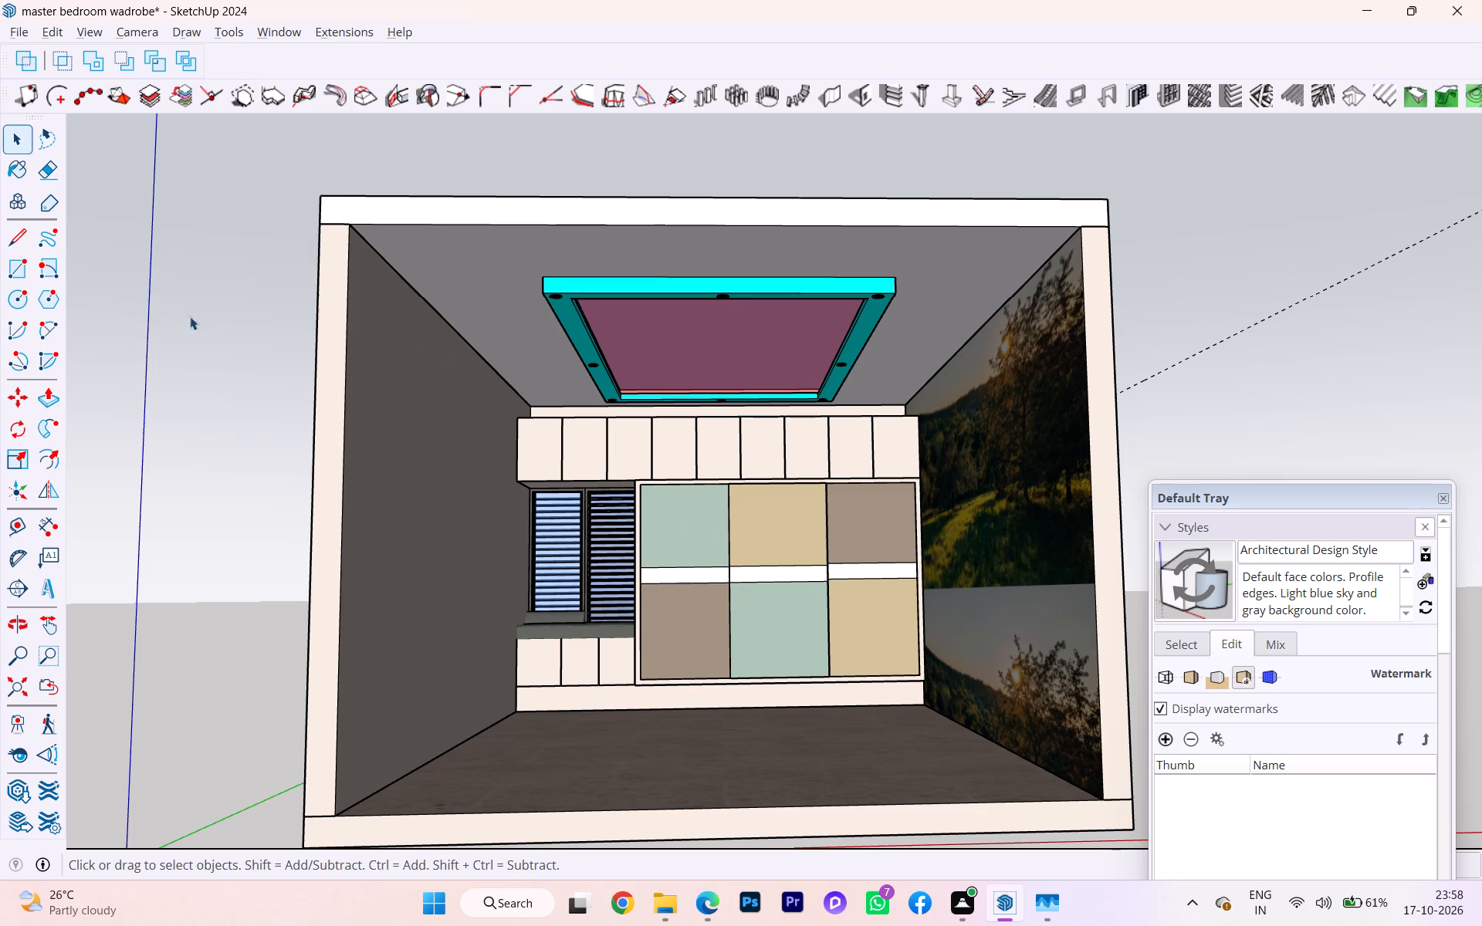
Save the model as master bedroom wadrobe.skp in the skp projectss folder, replacing the existing file.
left_click(19, 28)
left_click(121, 148)
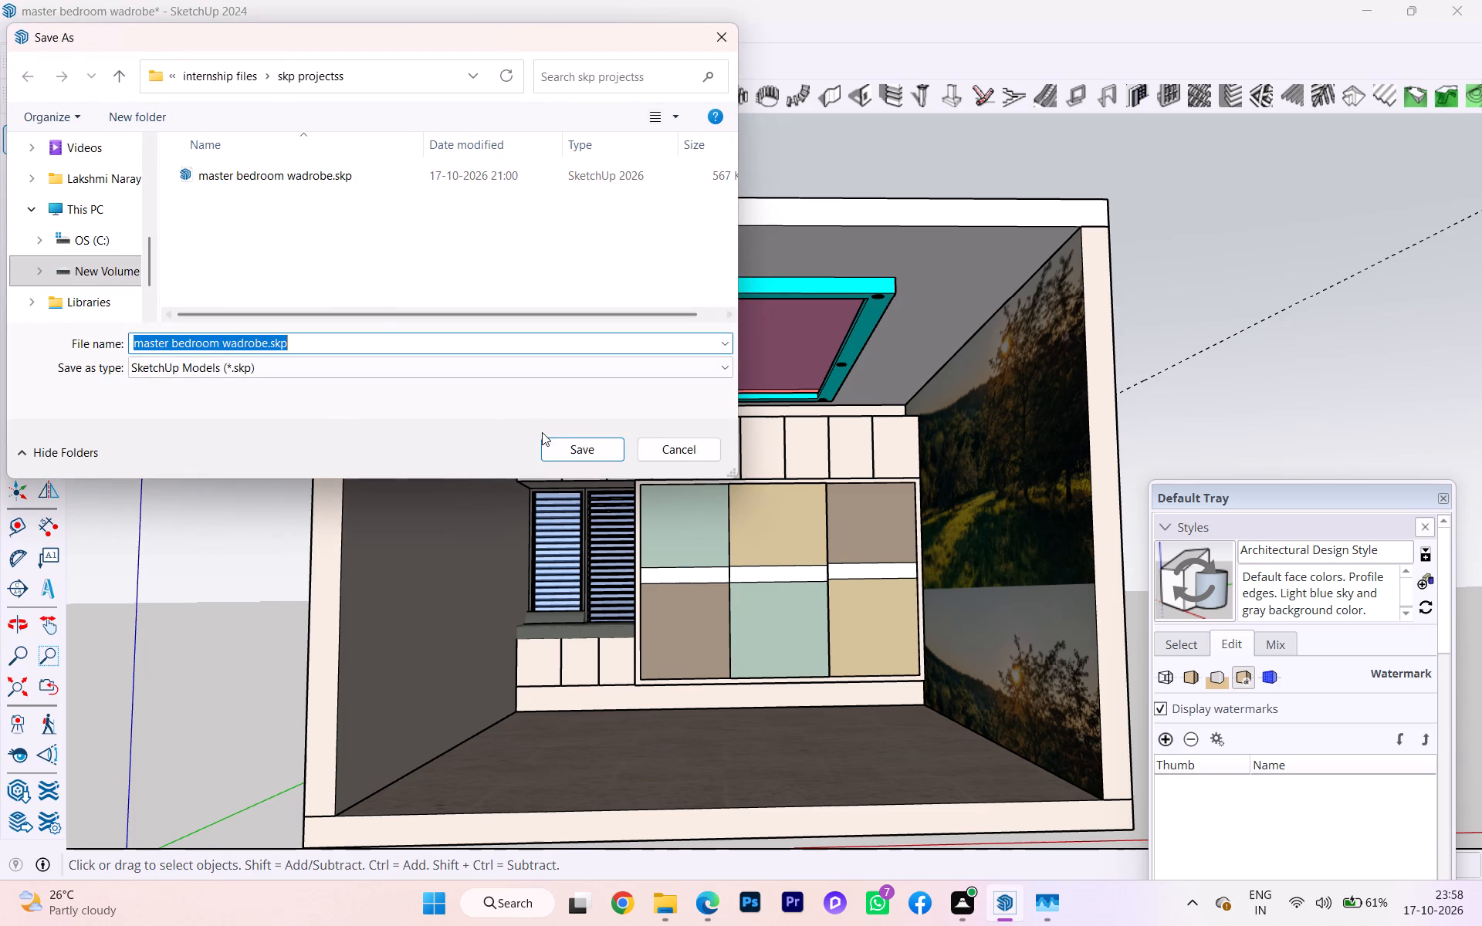
left_click(559, 444)
left_click(785, 465)
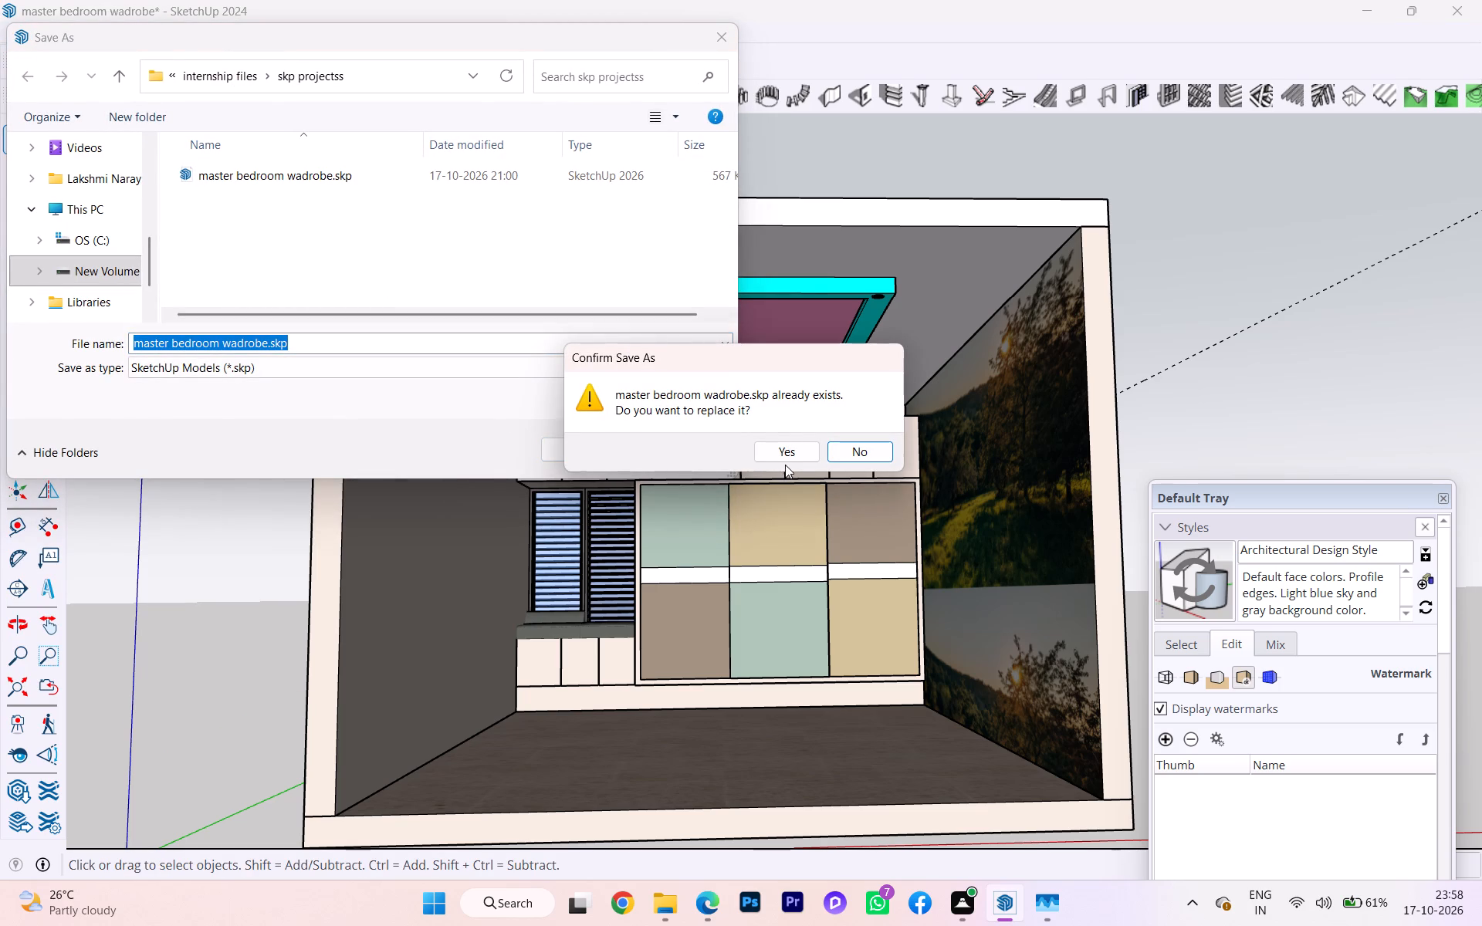
left_click(789, 453)
Send the master bedroom wardrobe model to LayOut, with the whole room framed from the front.
scroll(745, 458, "down", 2)
middle_click_drag(742, 468, 728, 495)
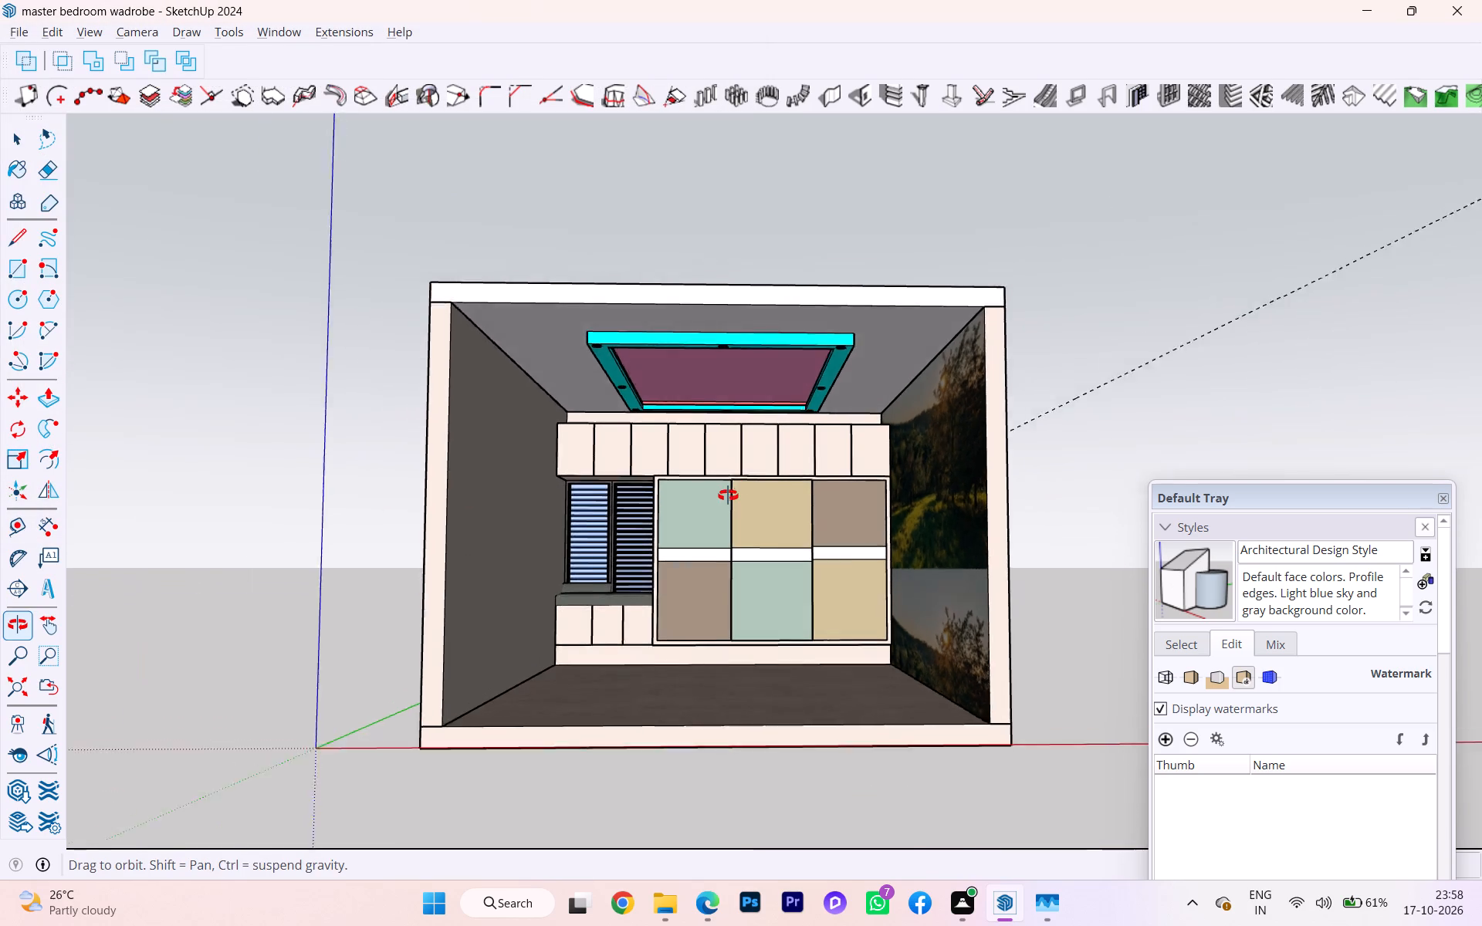
middle_click_drag(728, 495, 733, 494)
scroll(729, 498, "up", 3)
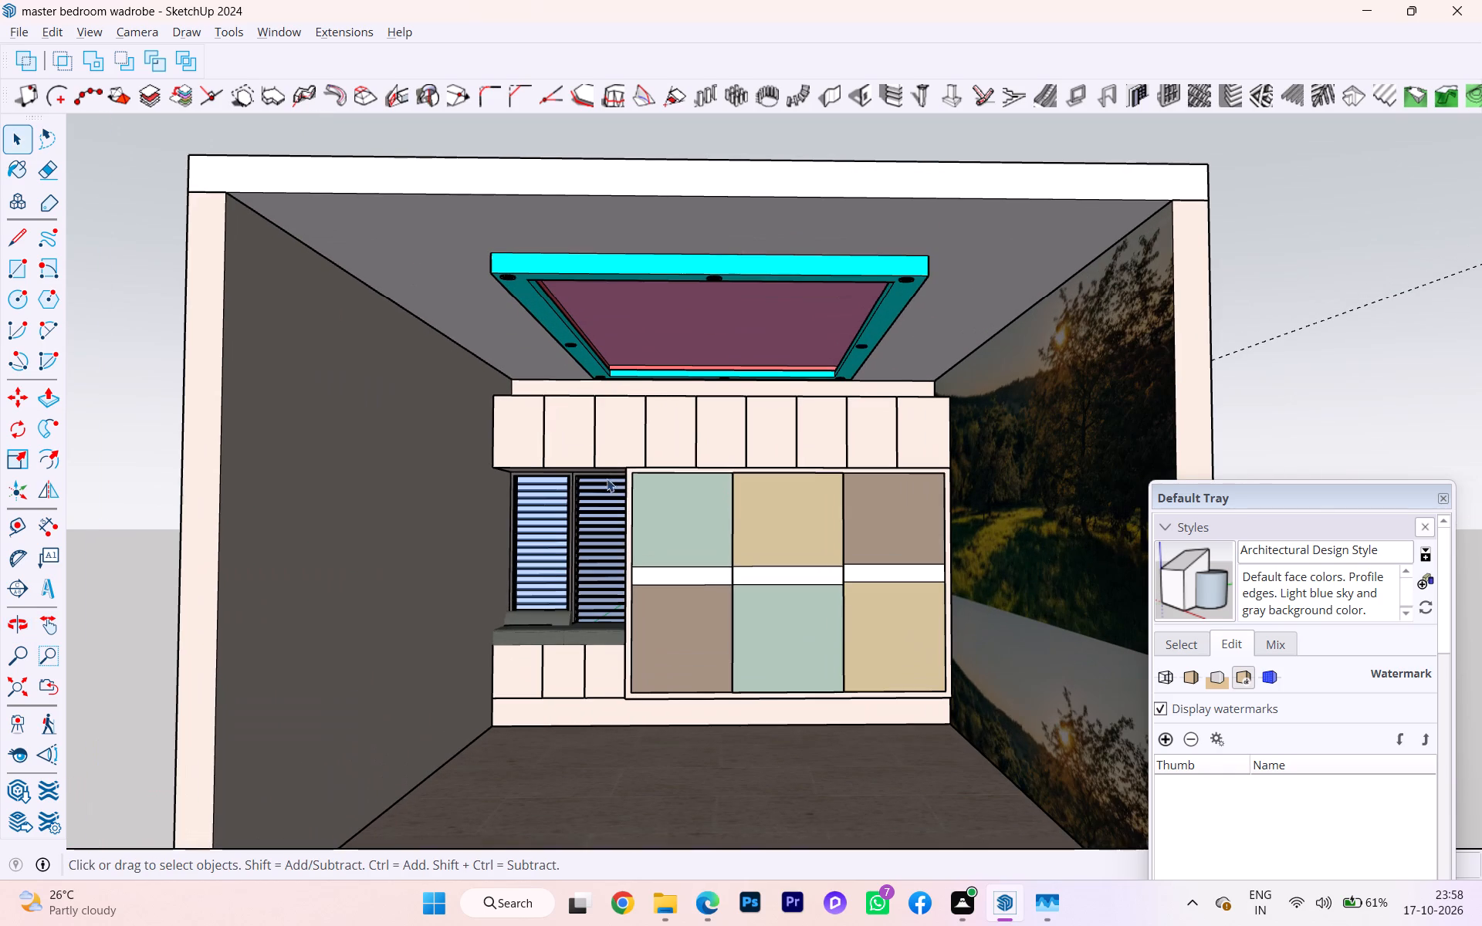
left_click(17, 26)
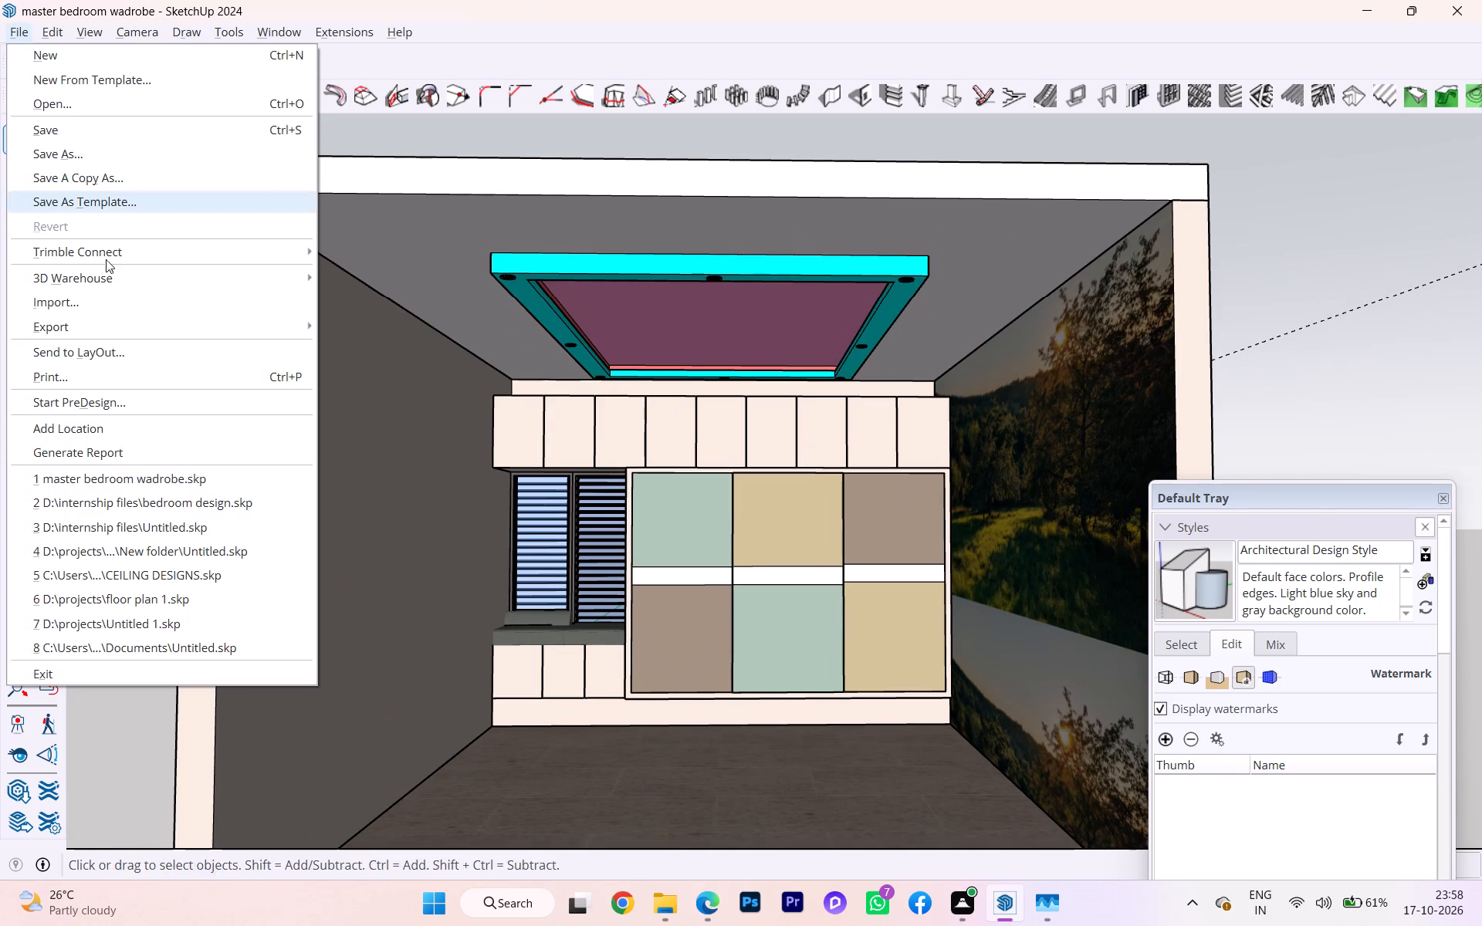
left_click(80, 324)
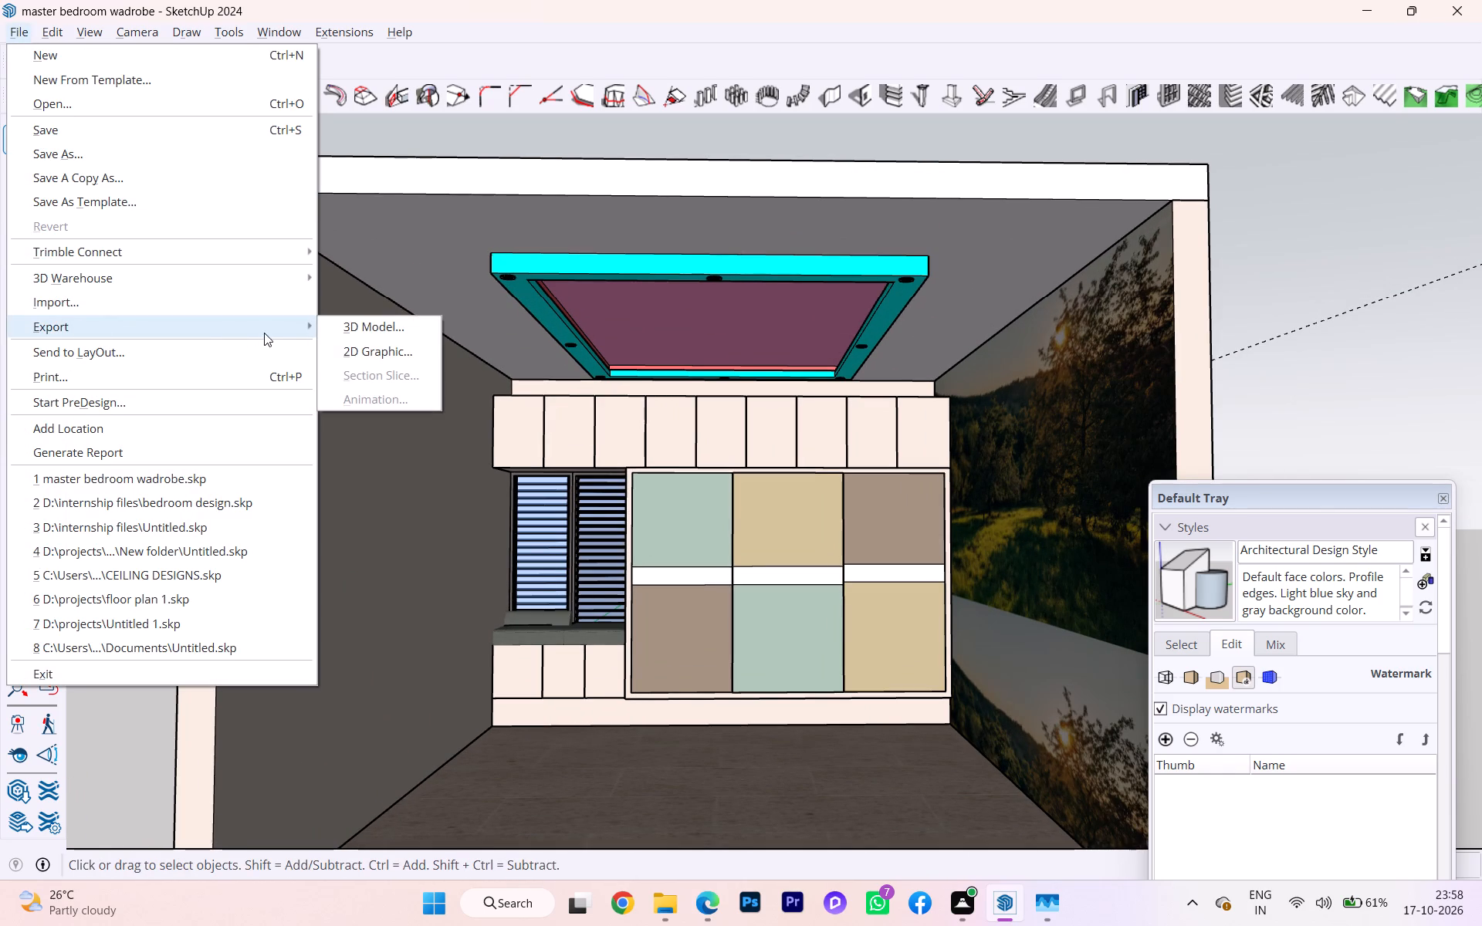
left_click(121, 353)
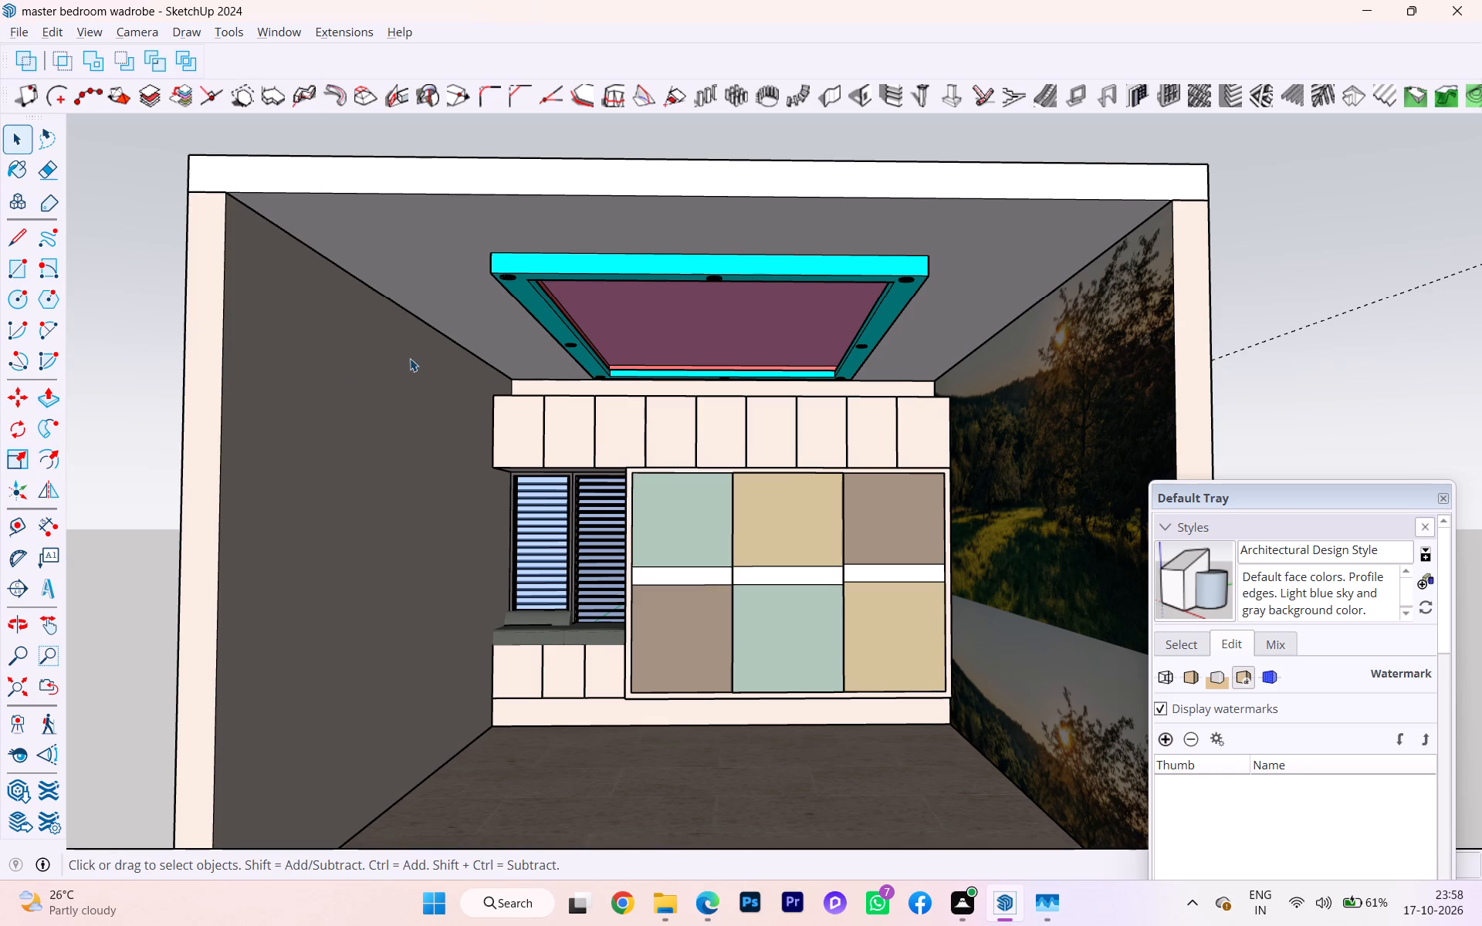
scroll(392, 271, "down", 5)
scroll(333, 385, "up", 3)
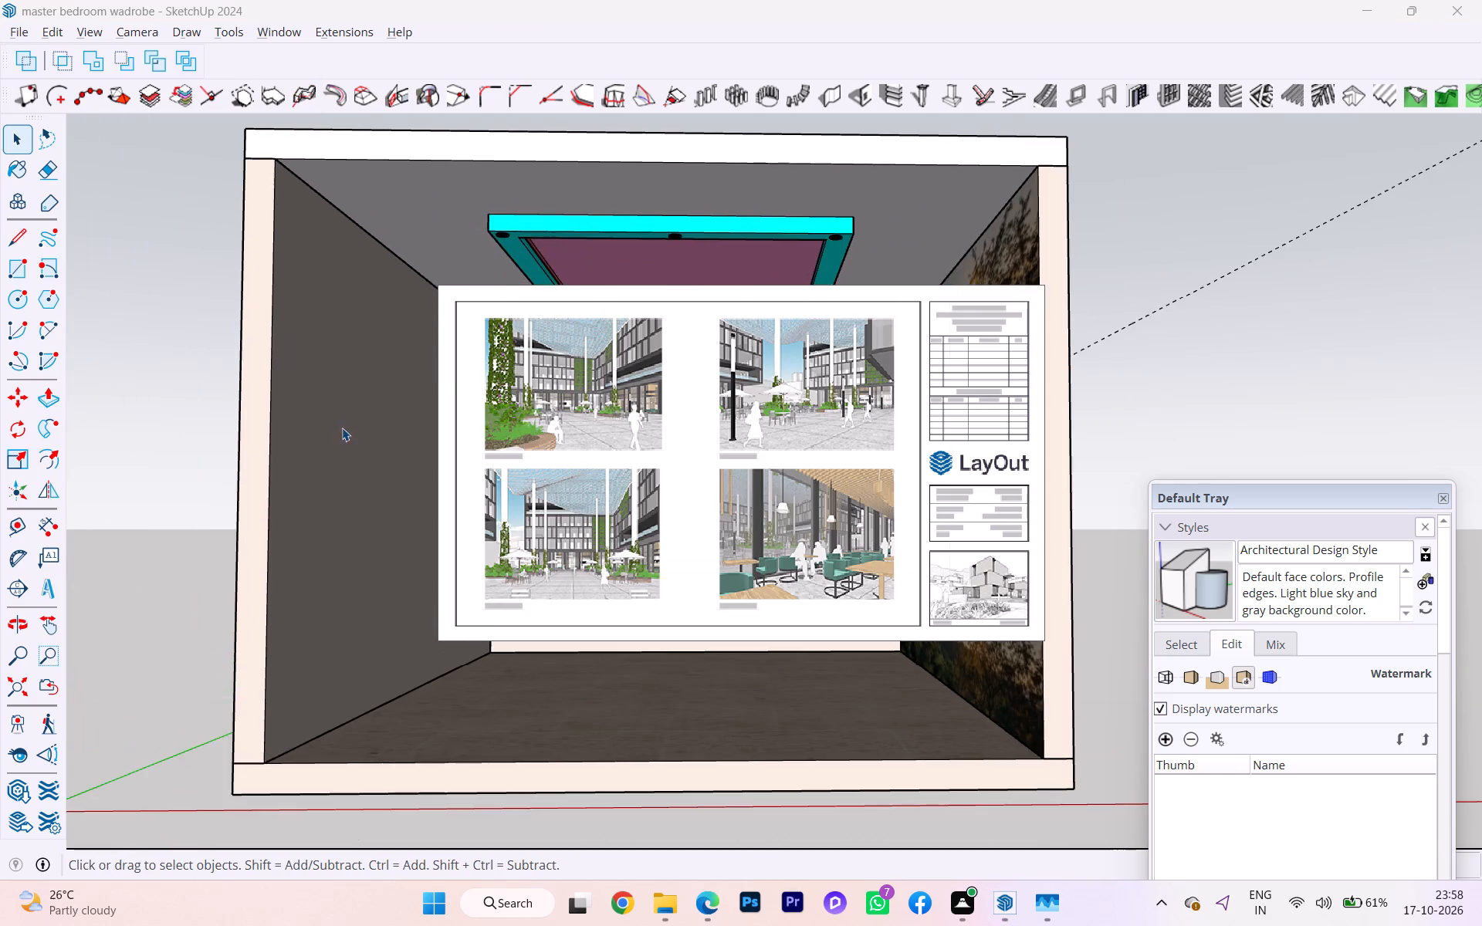
scroll(343, 431, "down", 1)
middle_click_drag(344, 433, 377, 442)
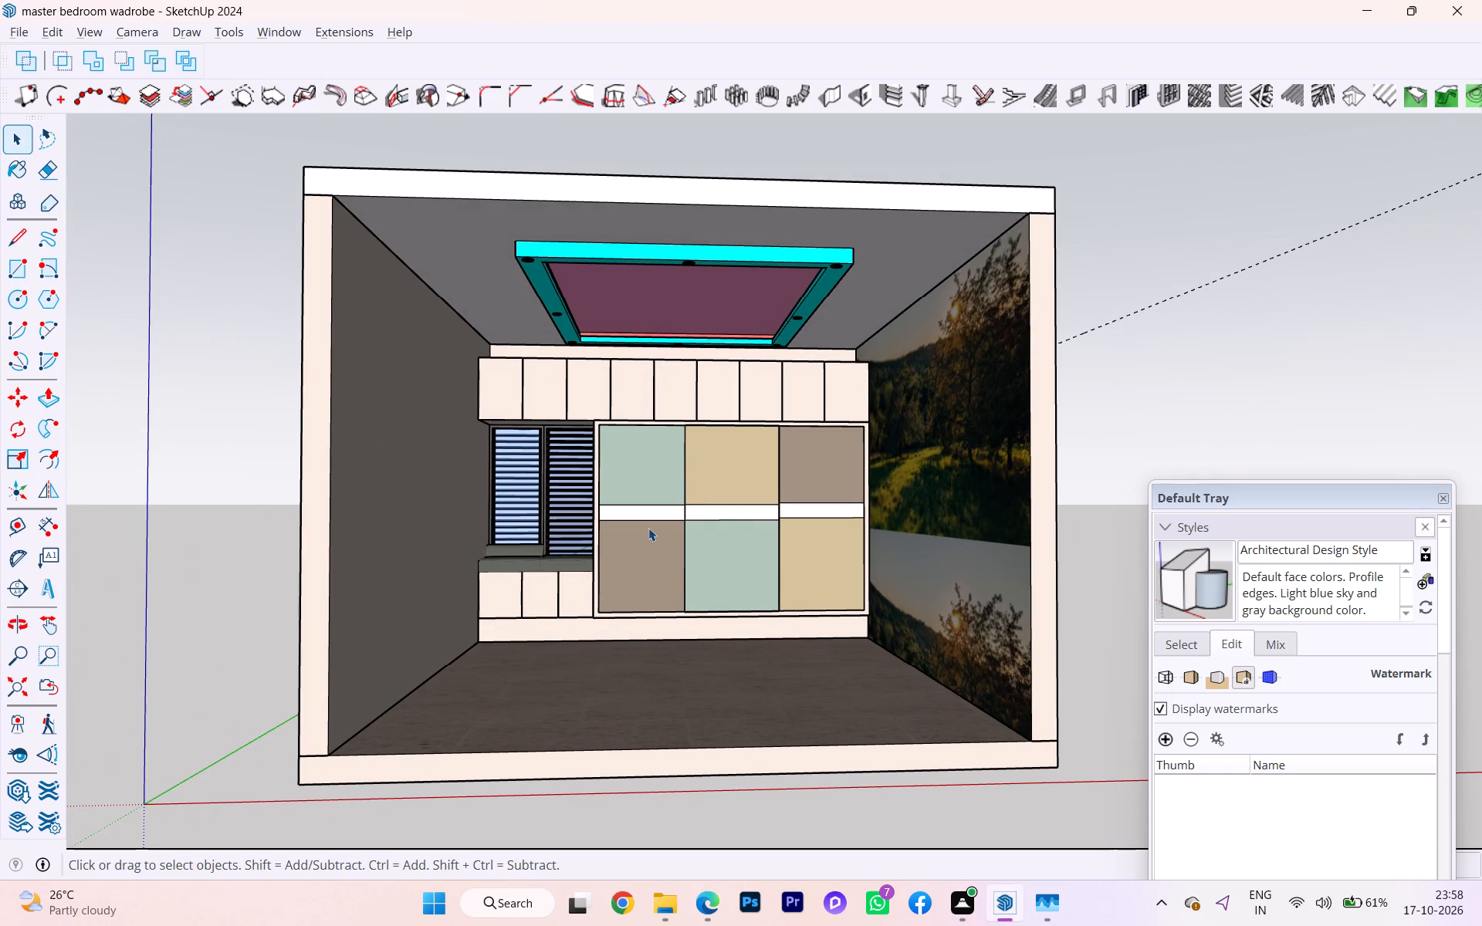
left_click(25, 25)
left_click(71, 350)
left_click(18, 28)
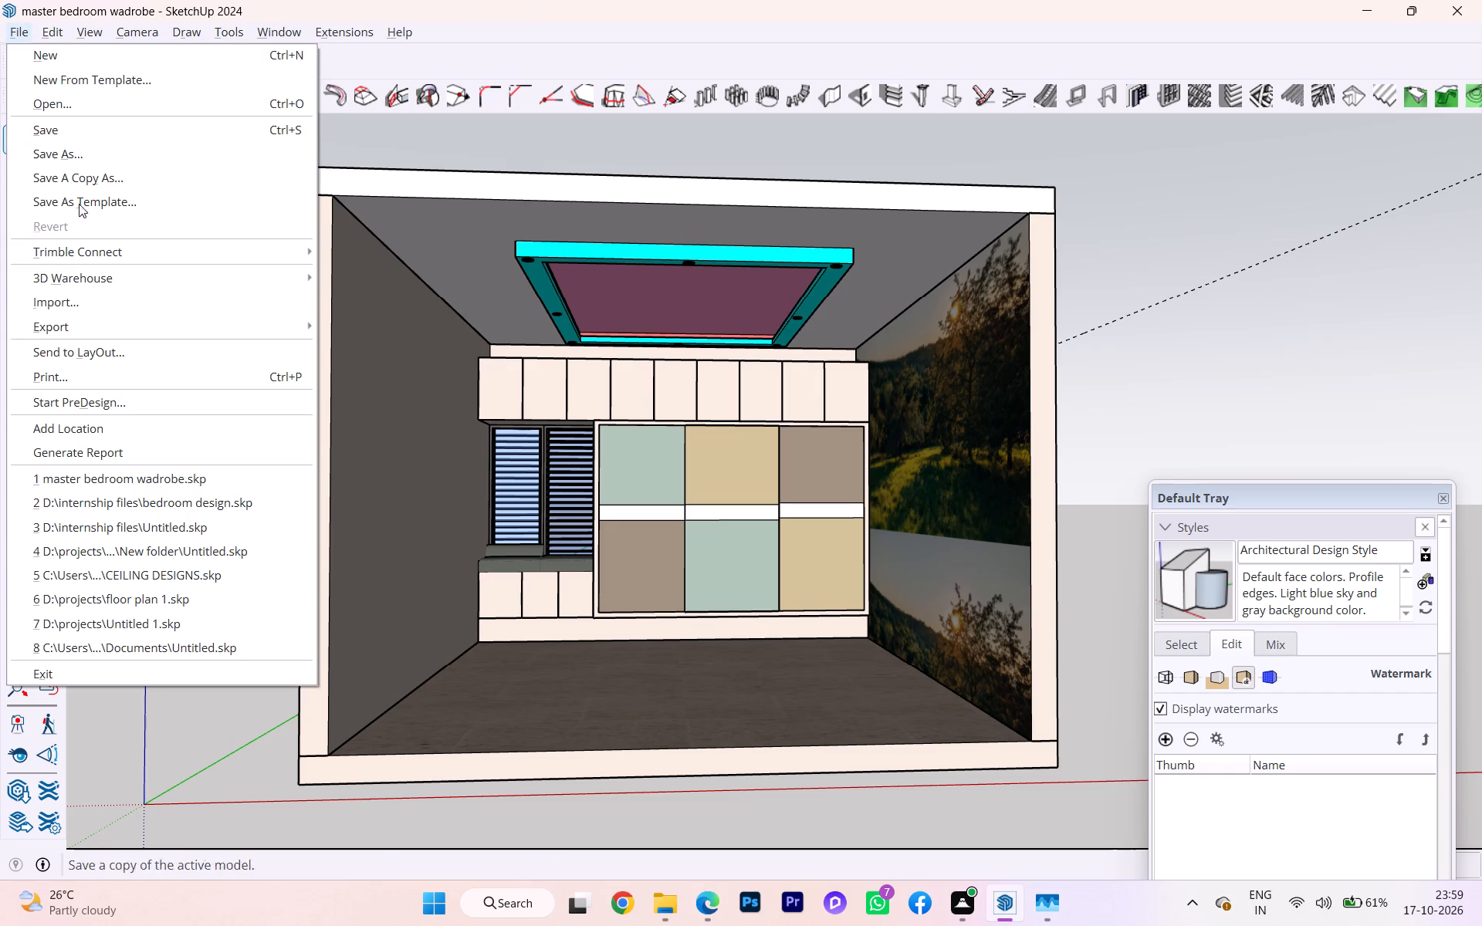
left_click(110, 343)
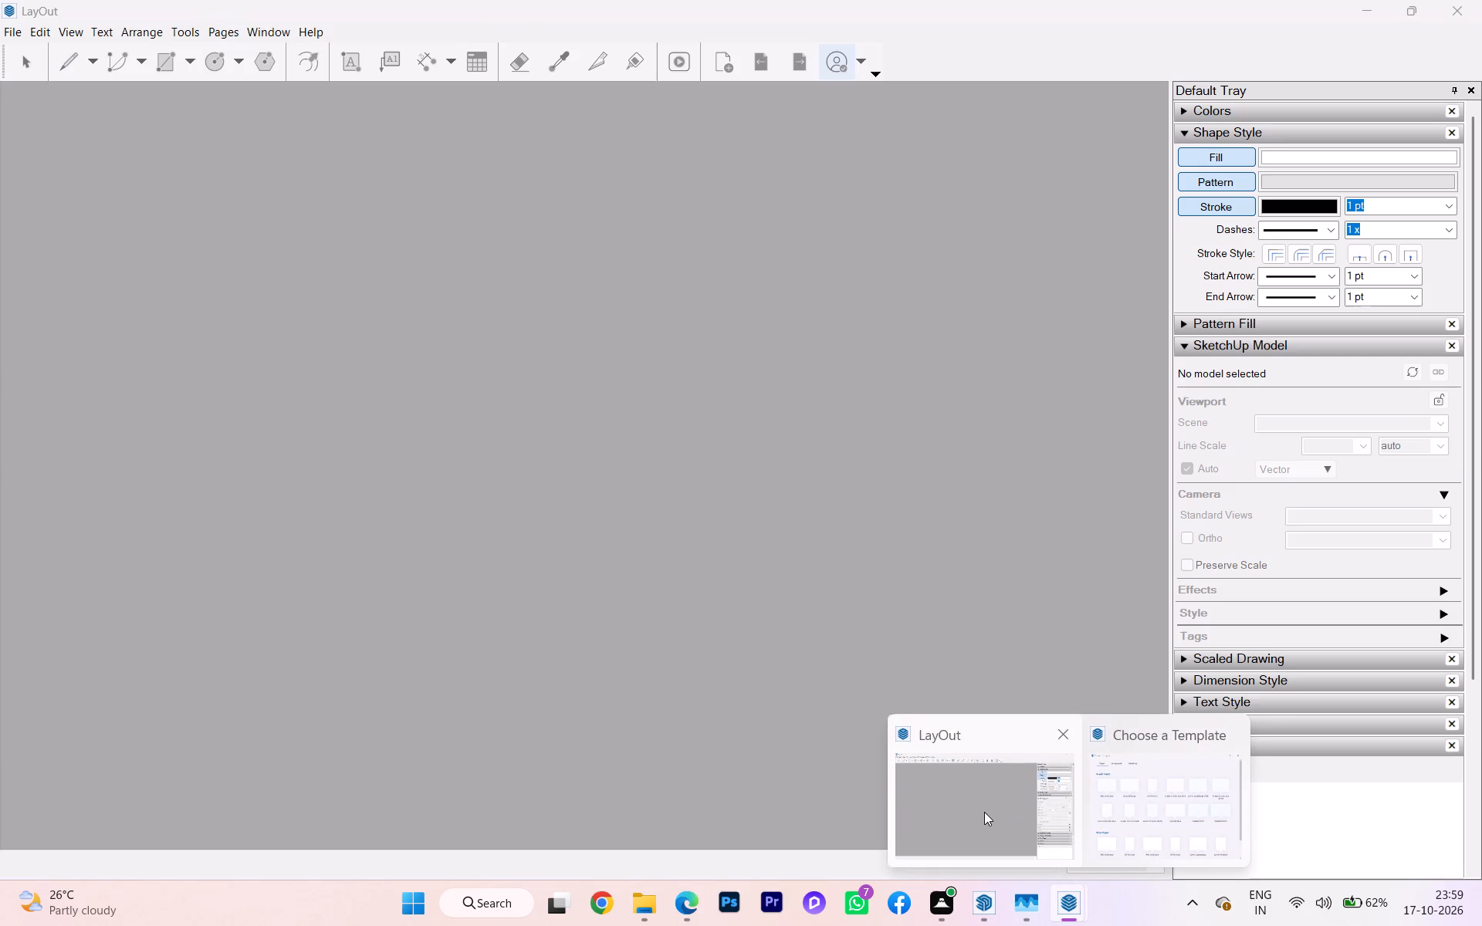
In LayOut, choose a plain landscape paper template for the new document holding the room model.
left_click(984, 812)
scroll(593, 444, "down", 2)
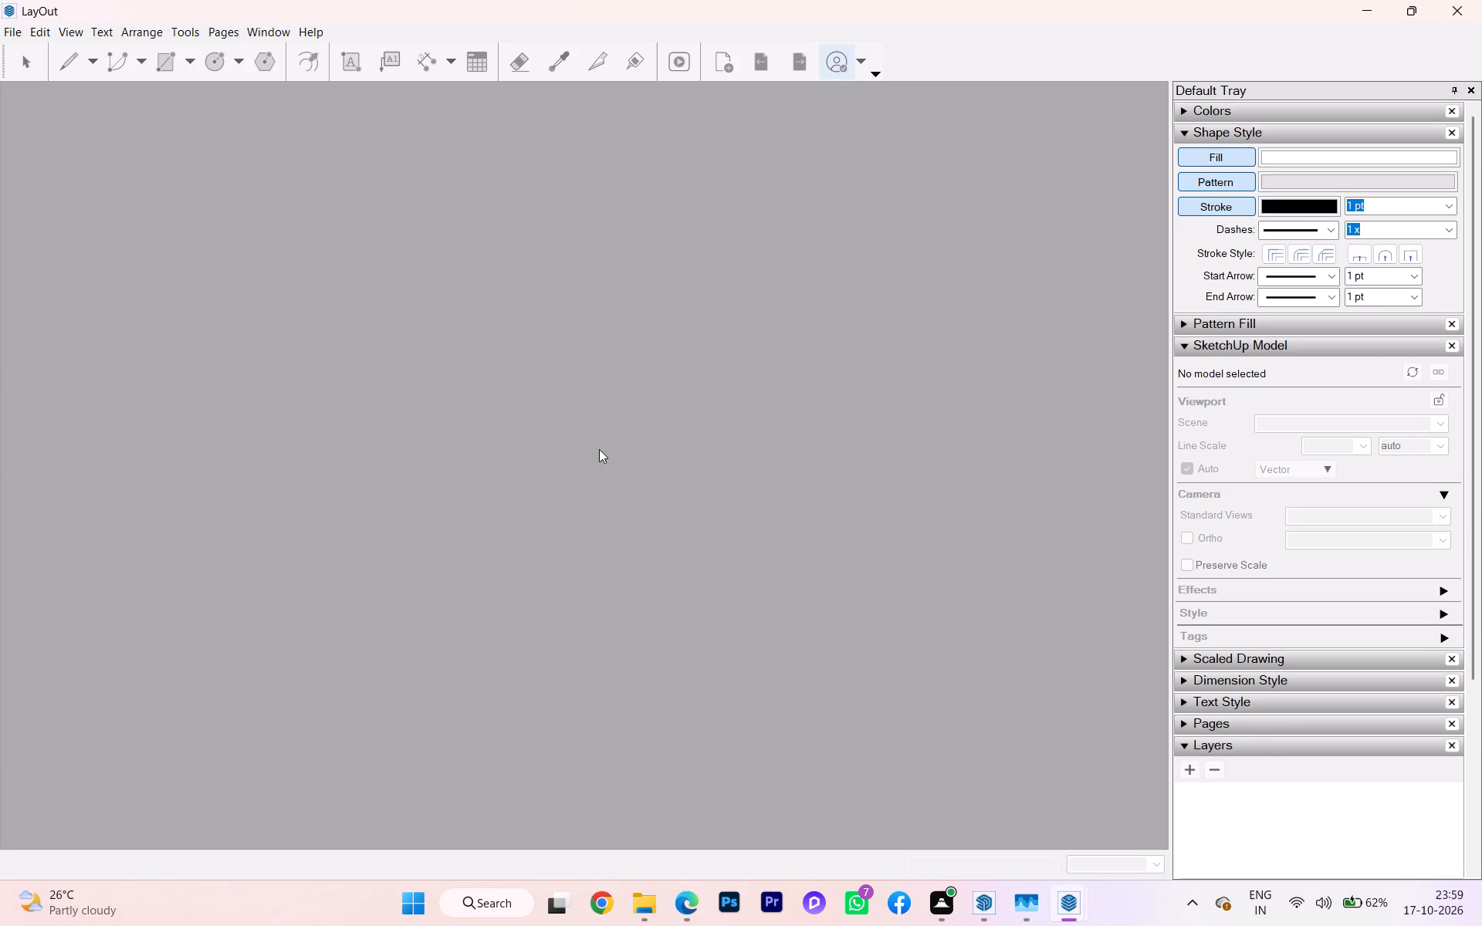
scroll(602, 461, "down", 5)
scroll(382, 237, "down", 2)
scroll(472, 279, "up", 1)
left_click(513, 320)
left_click(1074, 901)
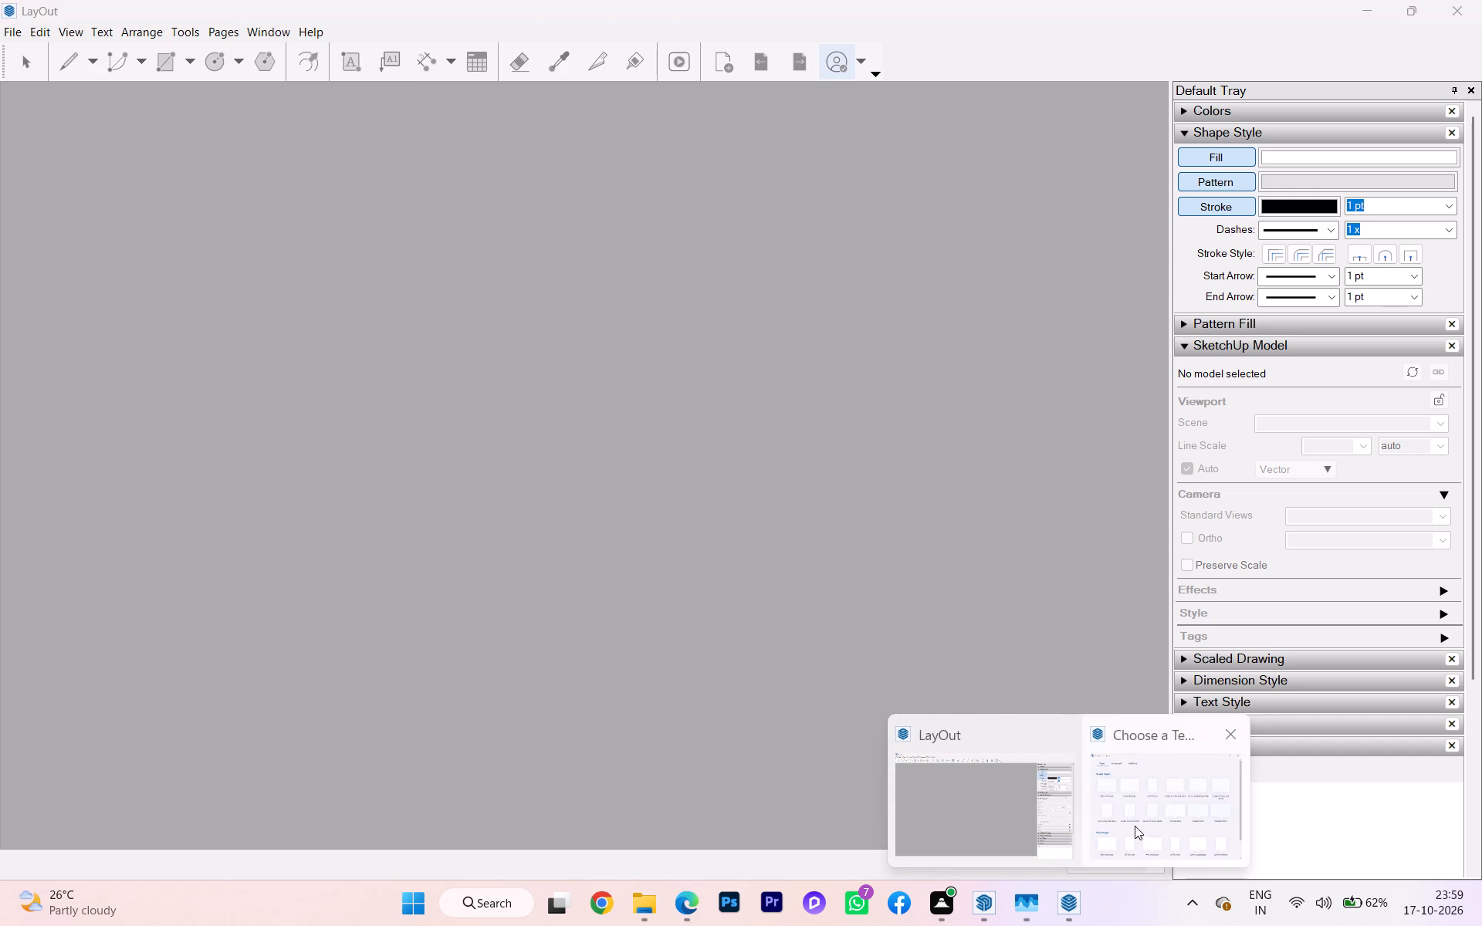
left_click(1135, 826)
left_click(121, 555)
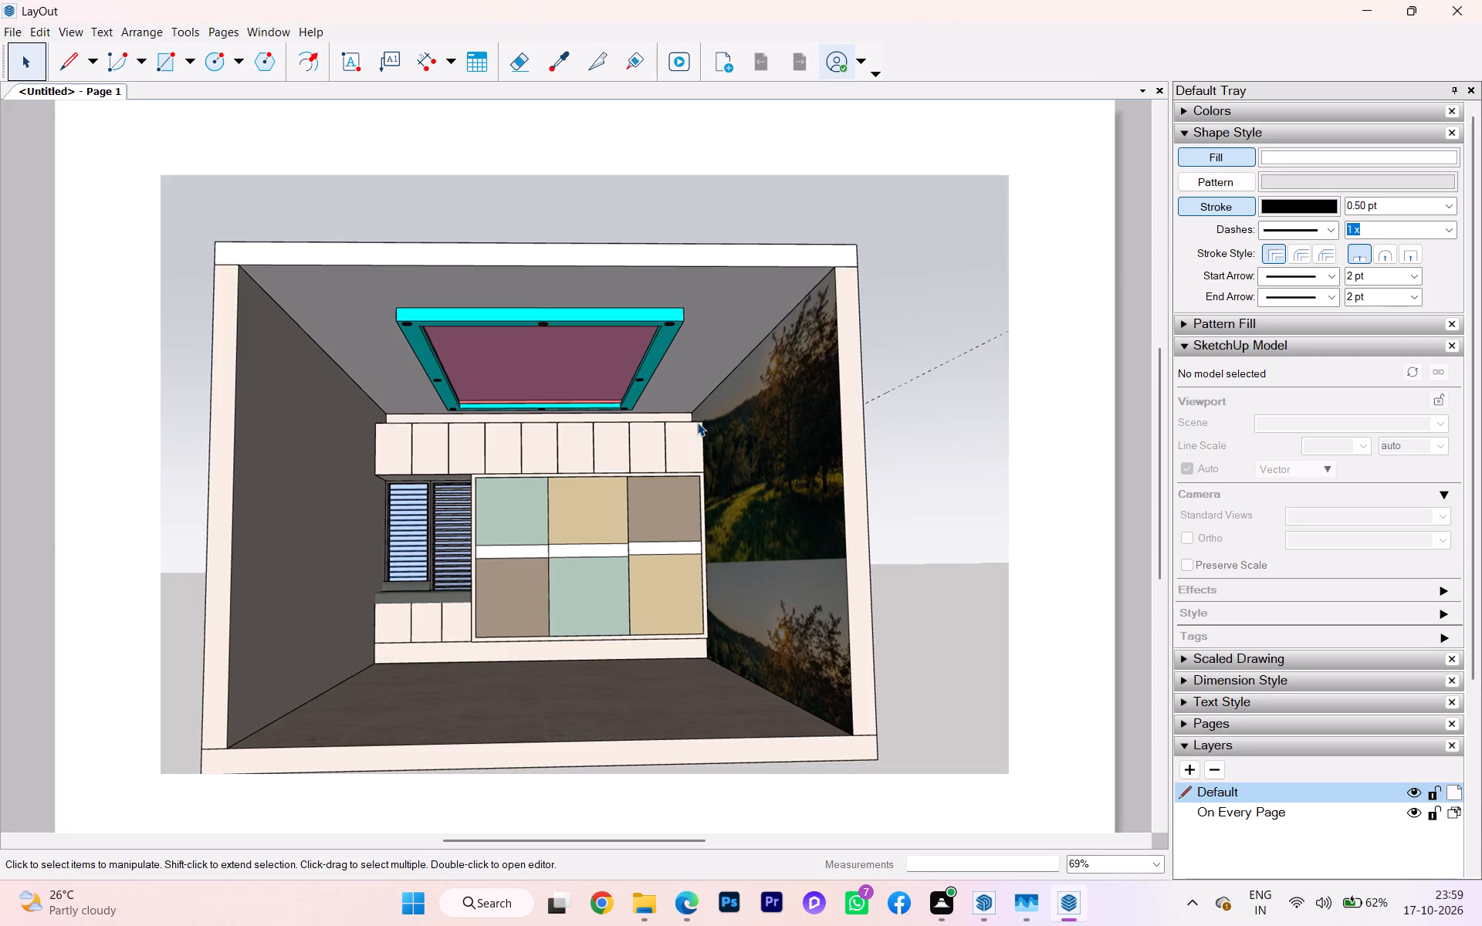
Compare the room view on the LayOut page with the model in SketchUp, switching between the two applications.
scroll(480, 412, "down", 2)
middle_click_drag(486, 409, 494, 456)
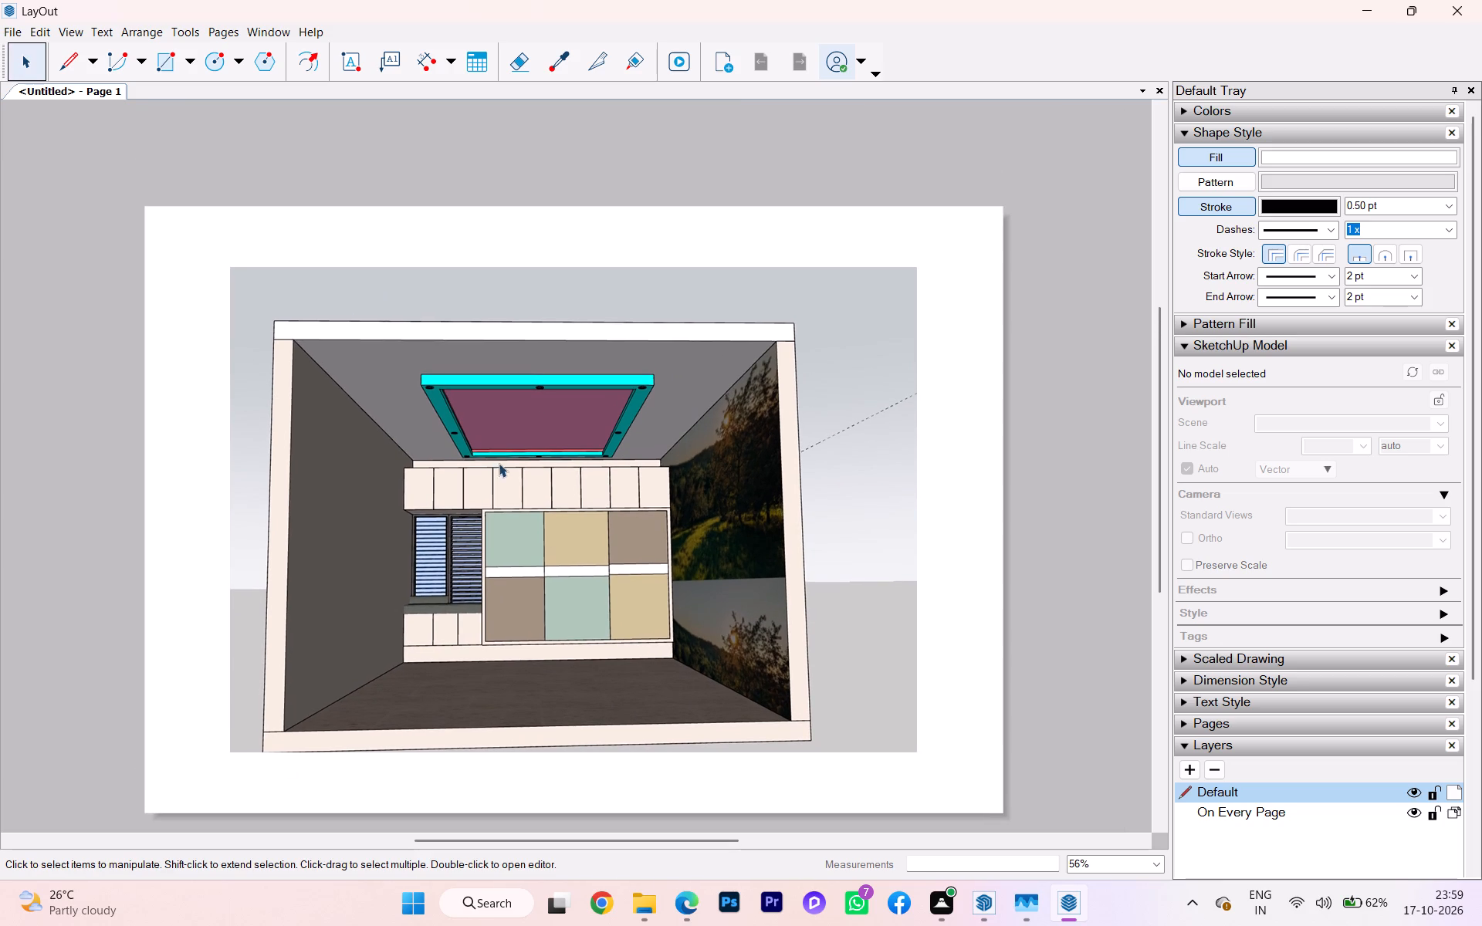
left_click(980, 907)
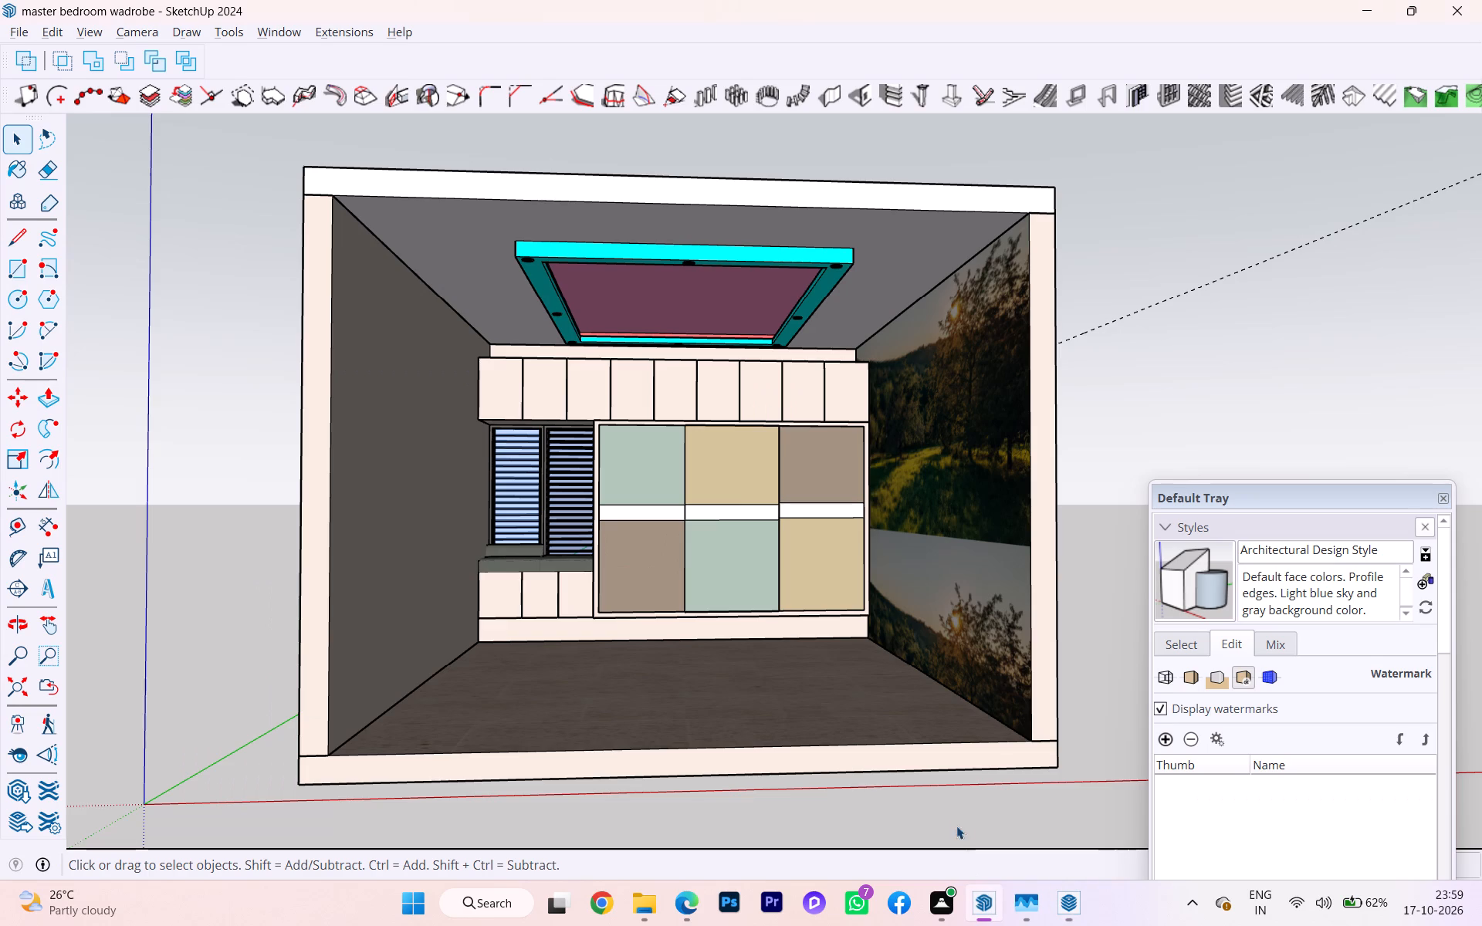
scroll(731, 506, "down", 1)
scroll(730, 508, "up", 2)
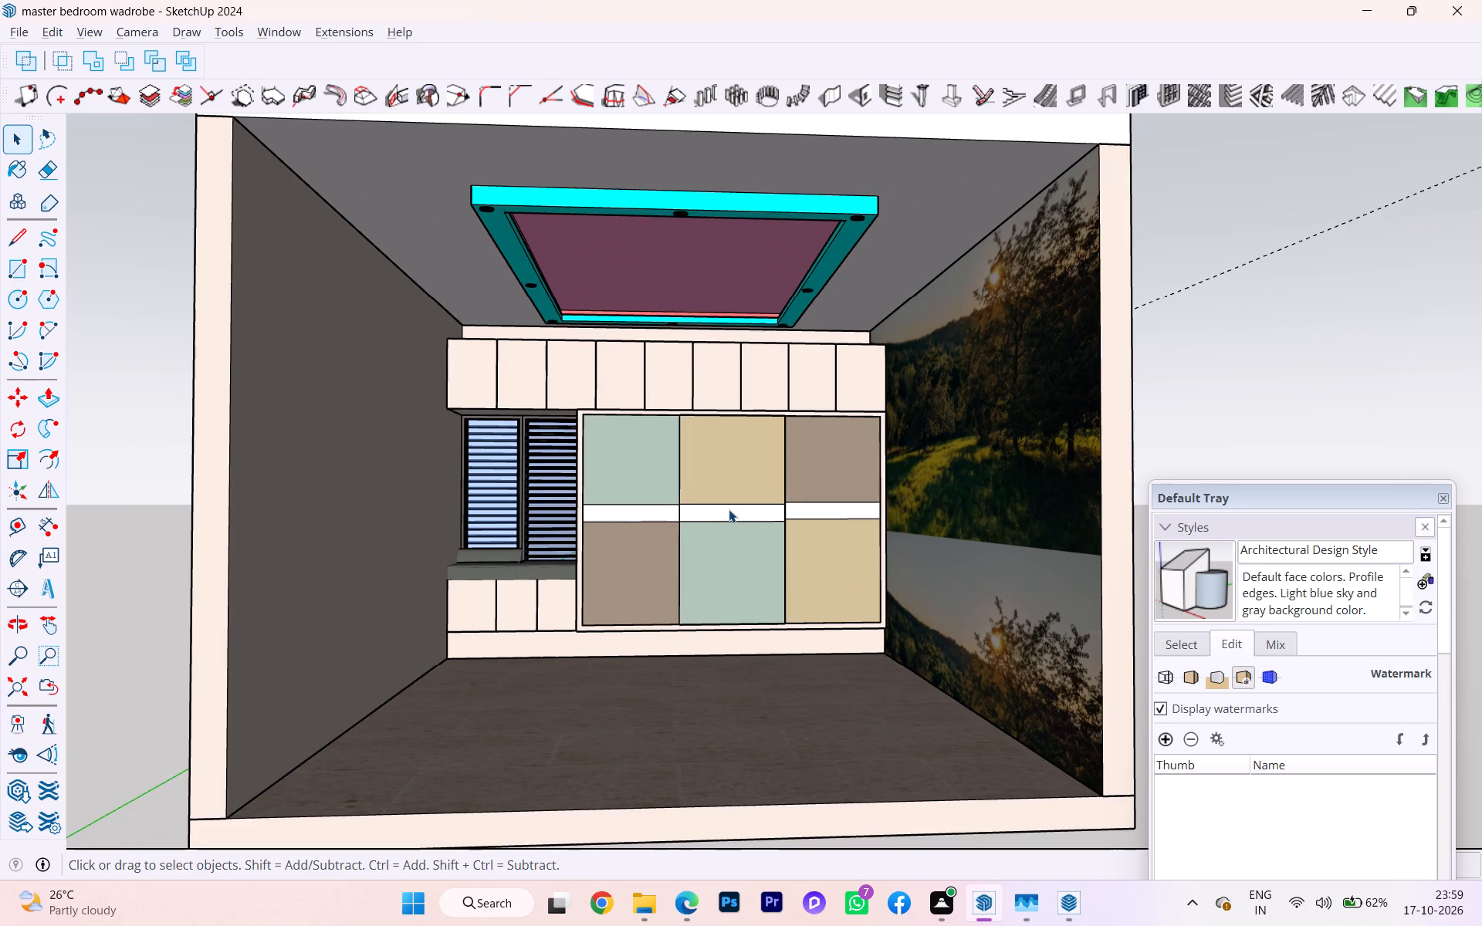
scroll(723, 511, "down", 1)
middle_click_drag(723, 511, 718, 526)
scroll(718, 526, "up", 1)
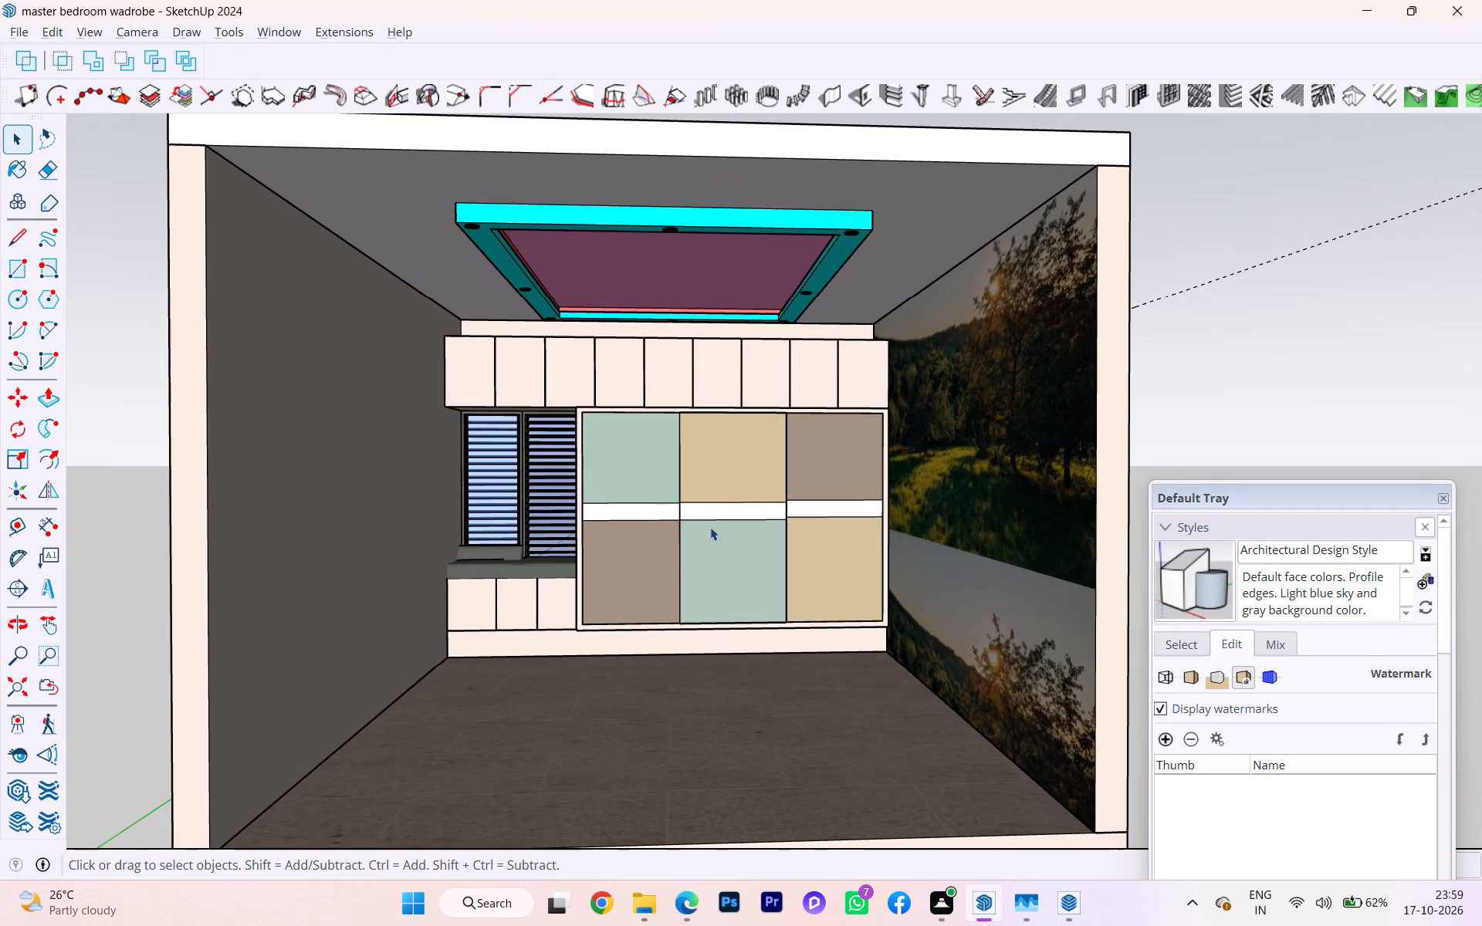
middle_click(708, 523)
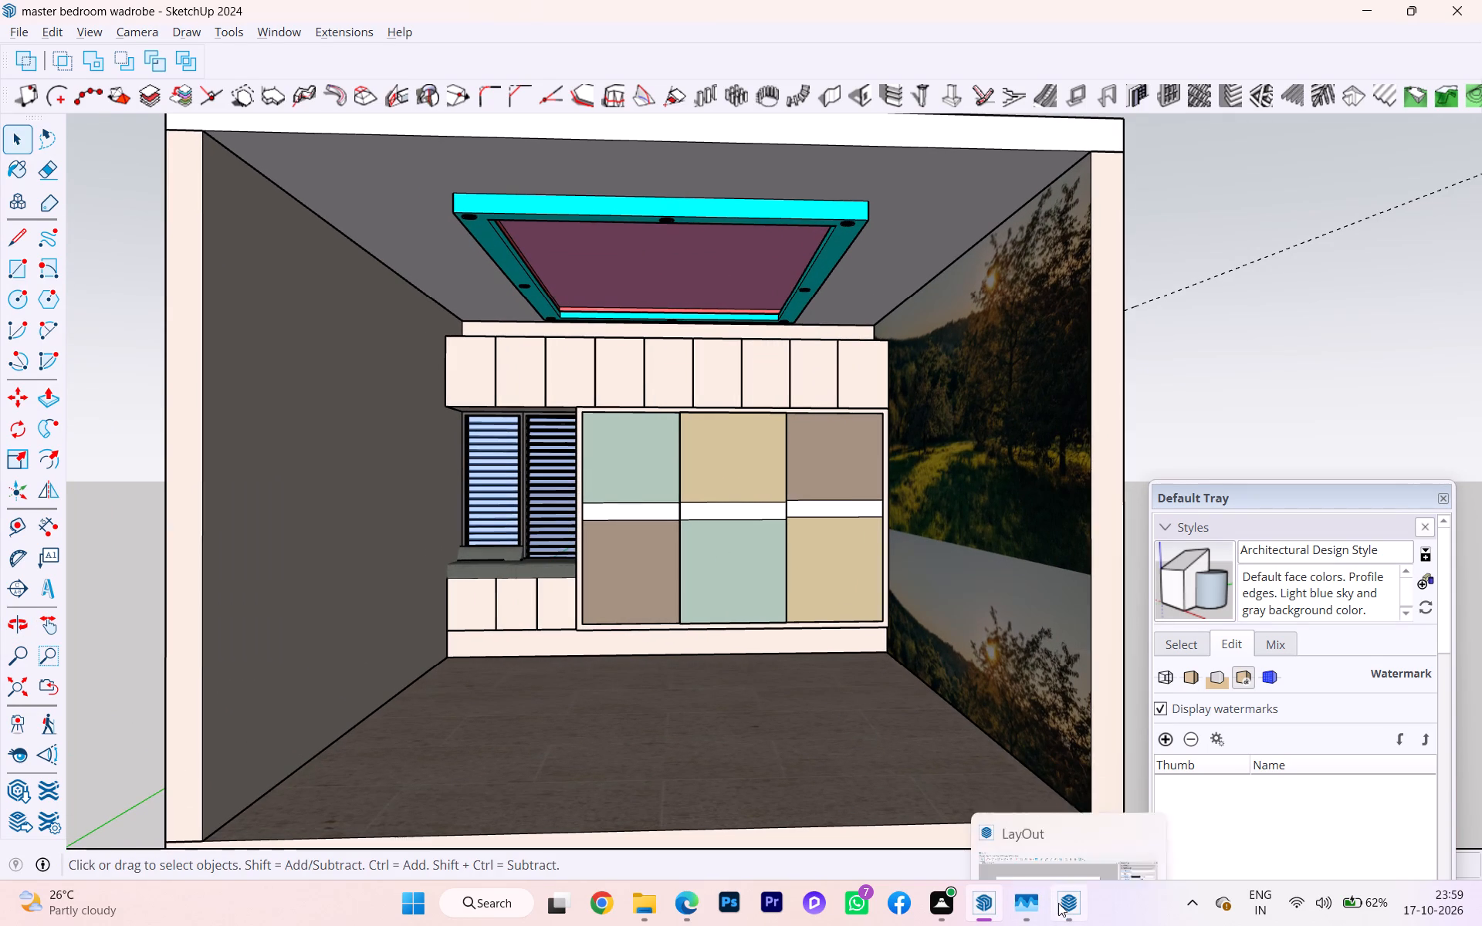
left_click(1058, 816)
scroll(648, 495, "up", 1)
scroll(648, 495, "down", 1)
scroll(648, 495, "up", 2)
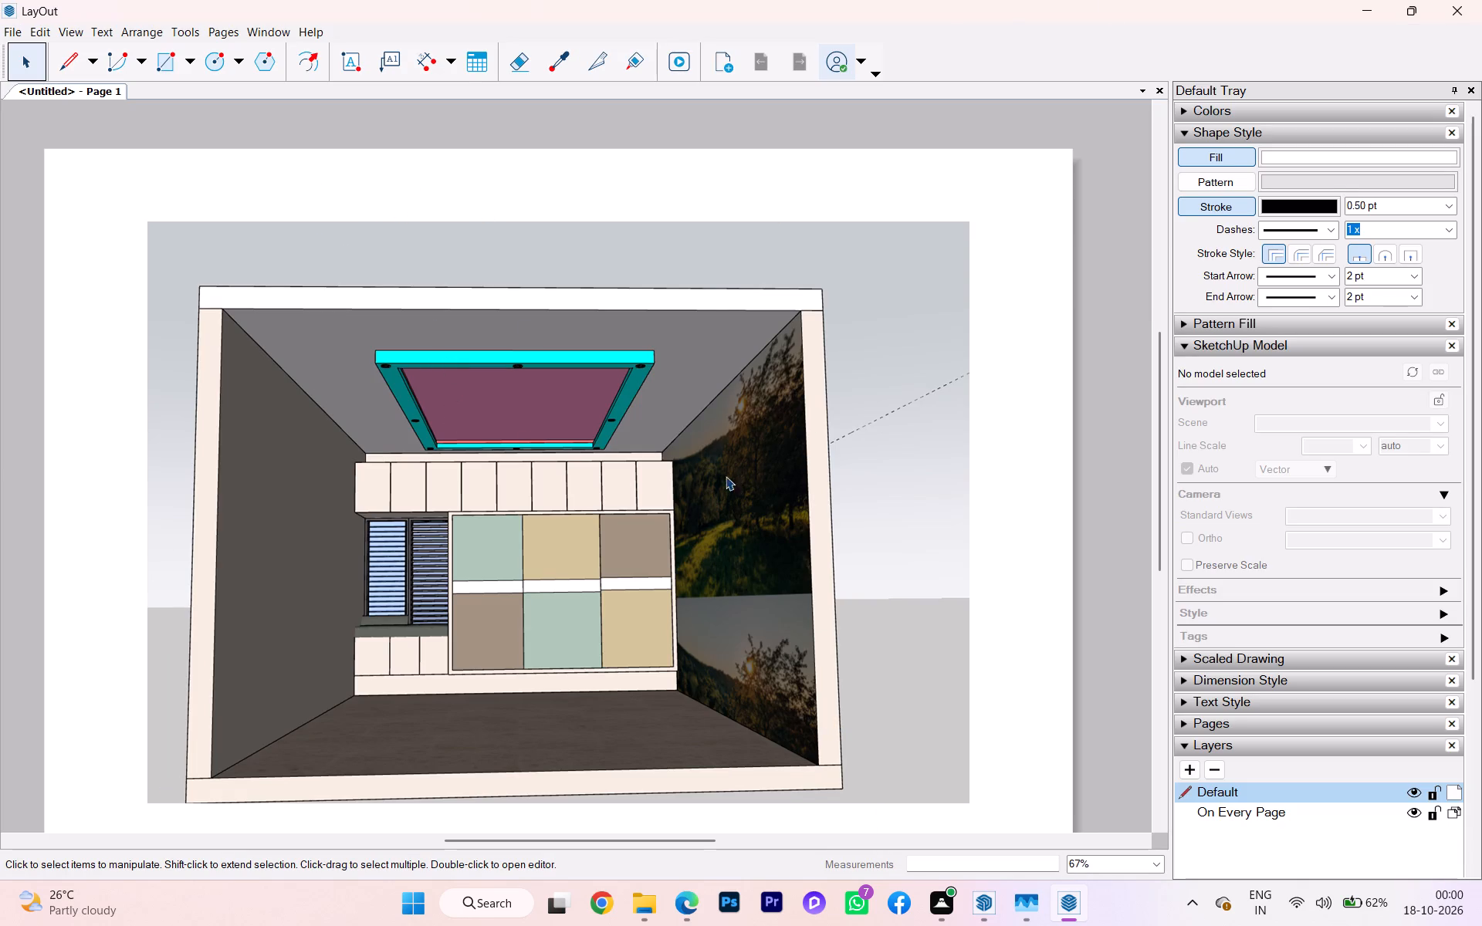
left_click(21, 32)
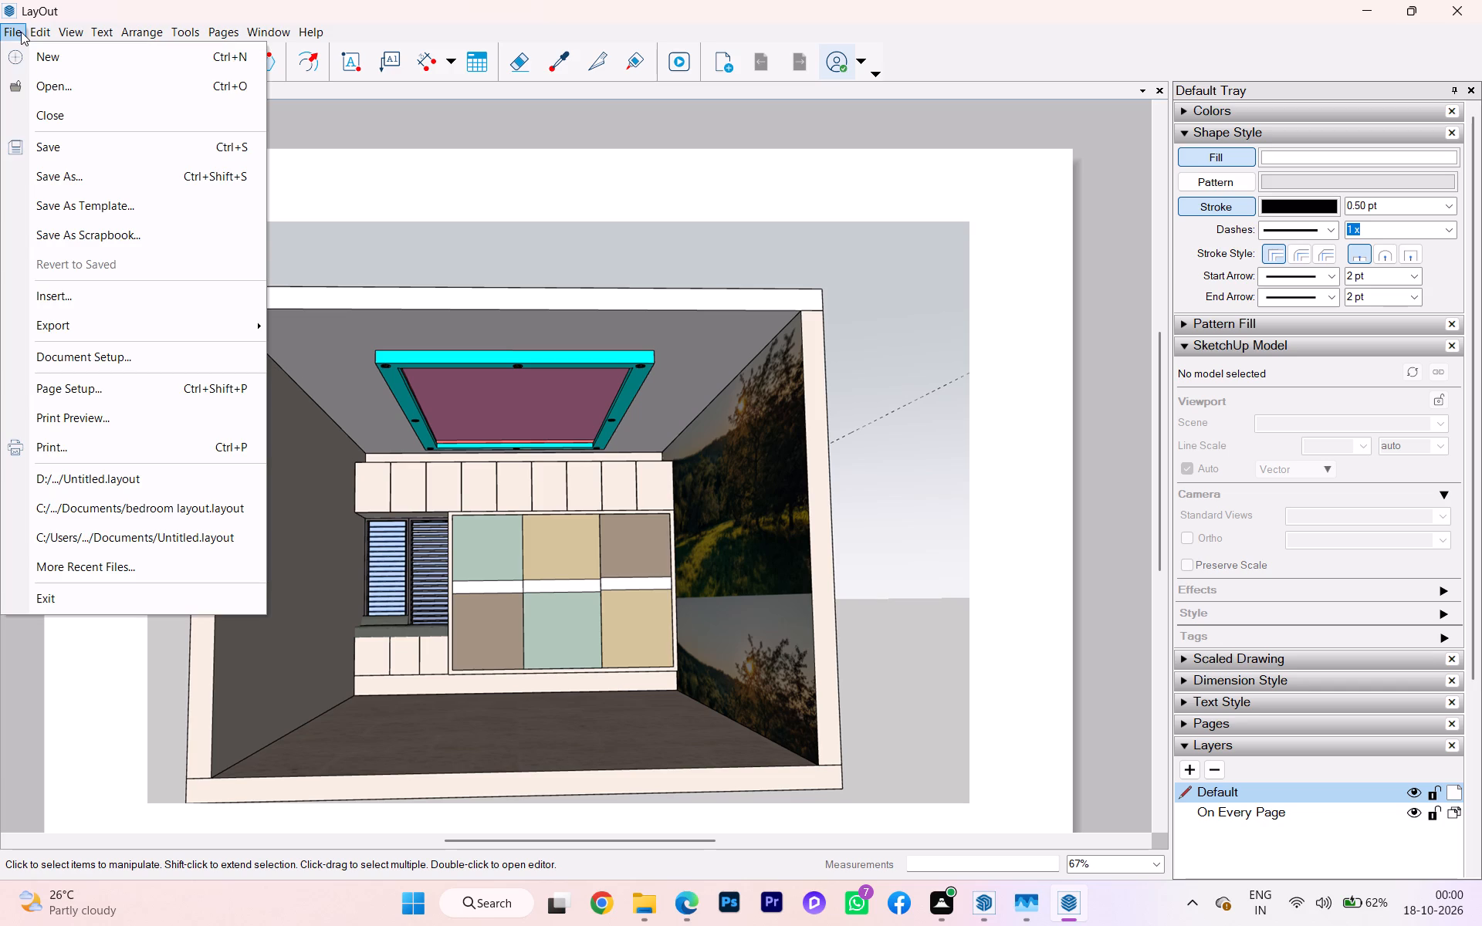
left_click(18, 29)
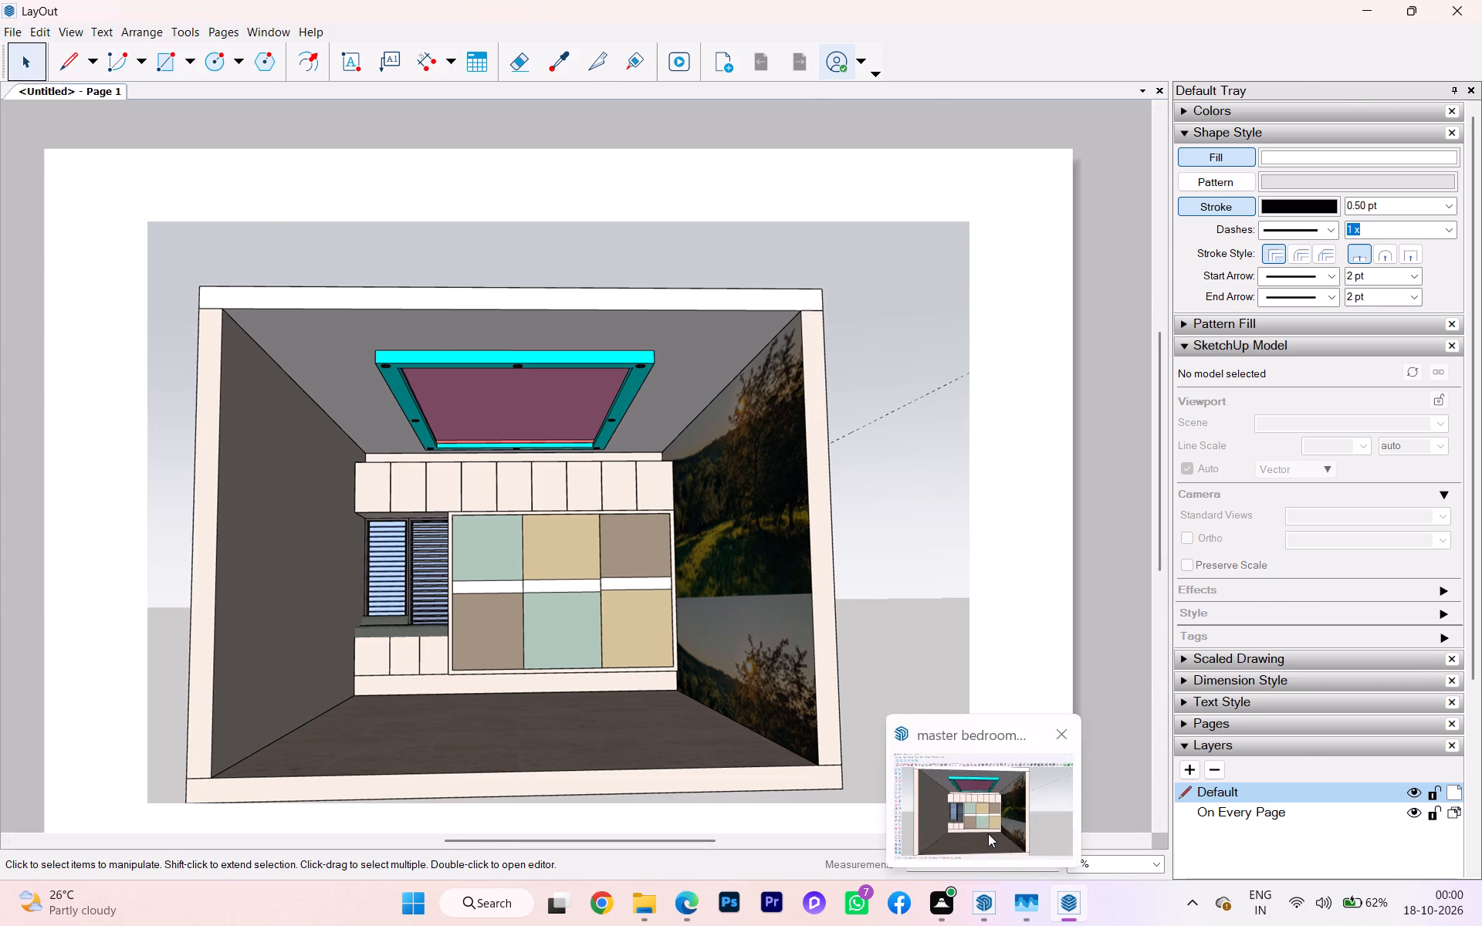
left_click(988, 833)
middle_click(687, 519)
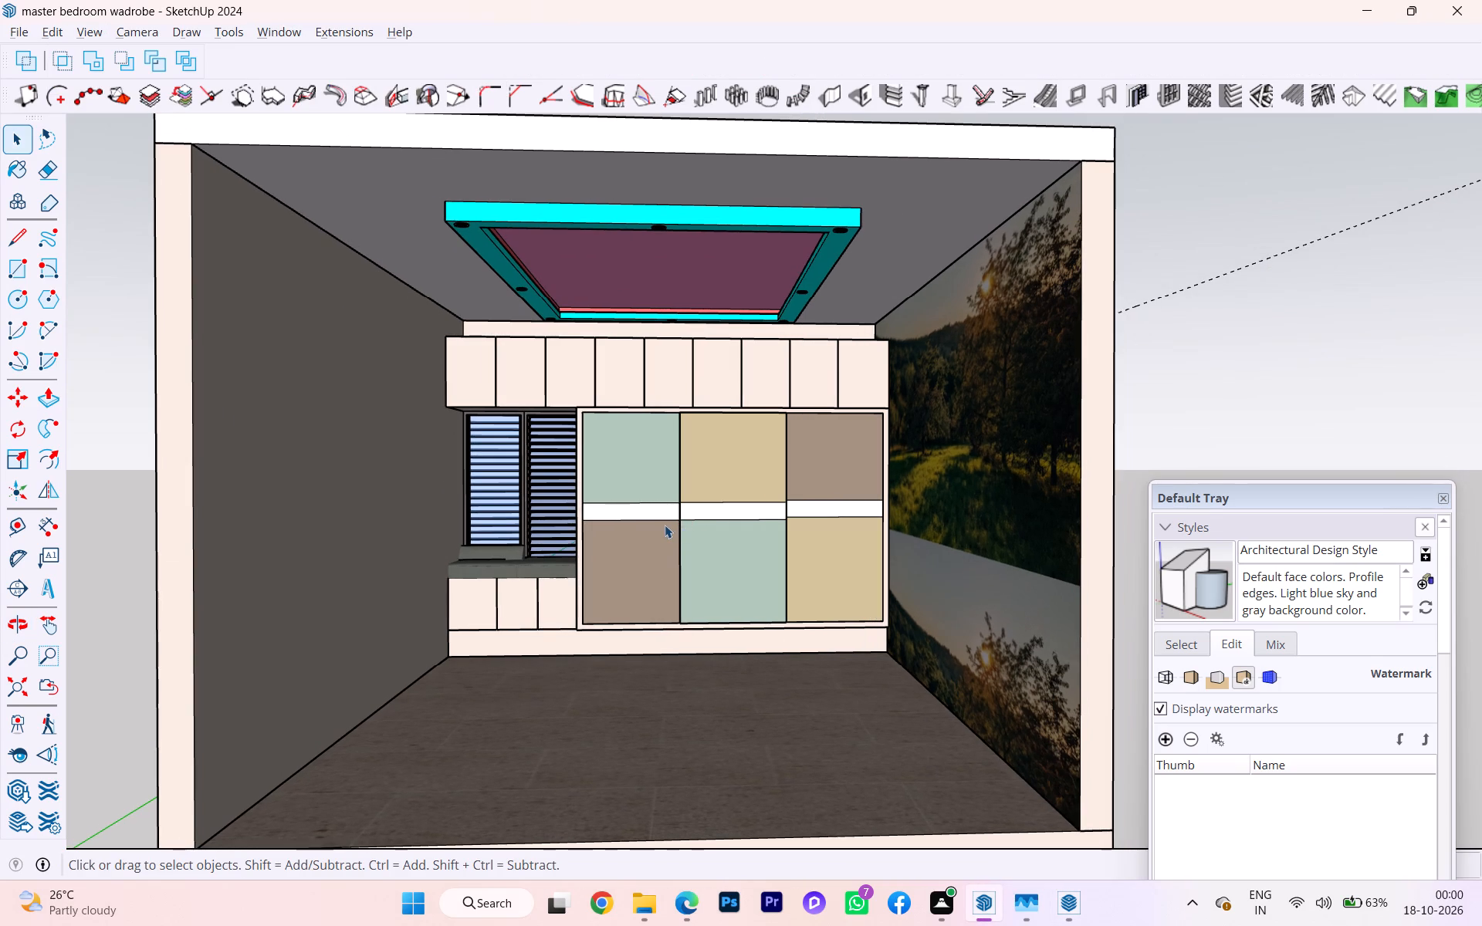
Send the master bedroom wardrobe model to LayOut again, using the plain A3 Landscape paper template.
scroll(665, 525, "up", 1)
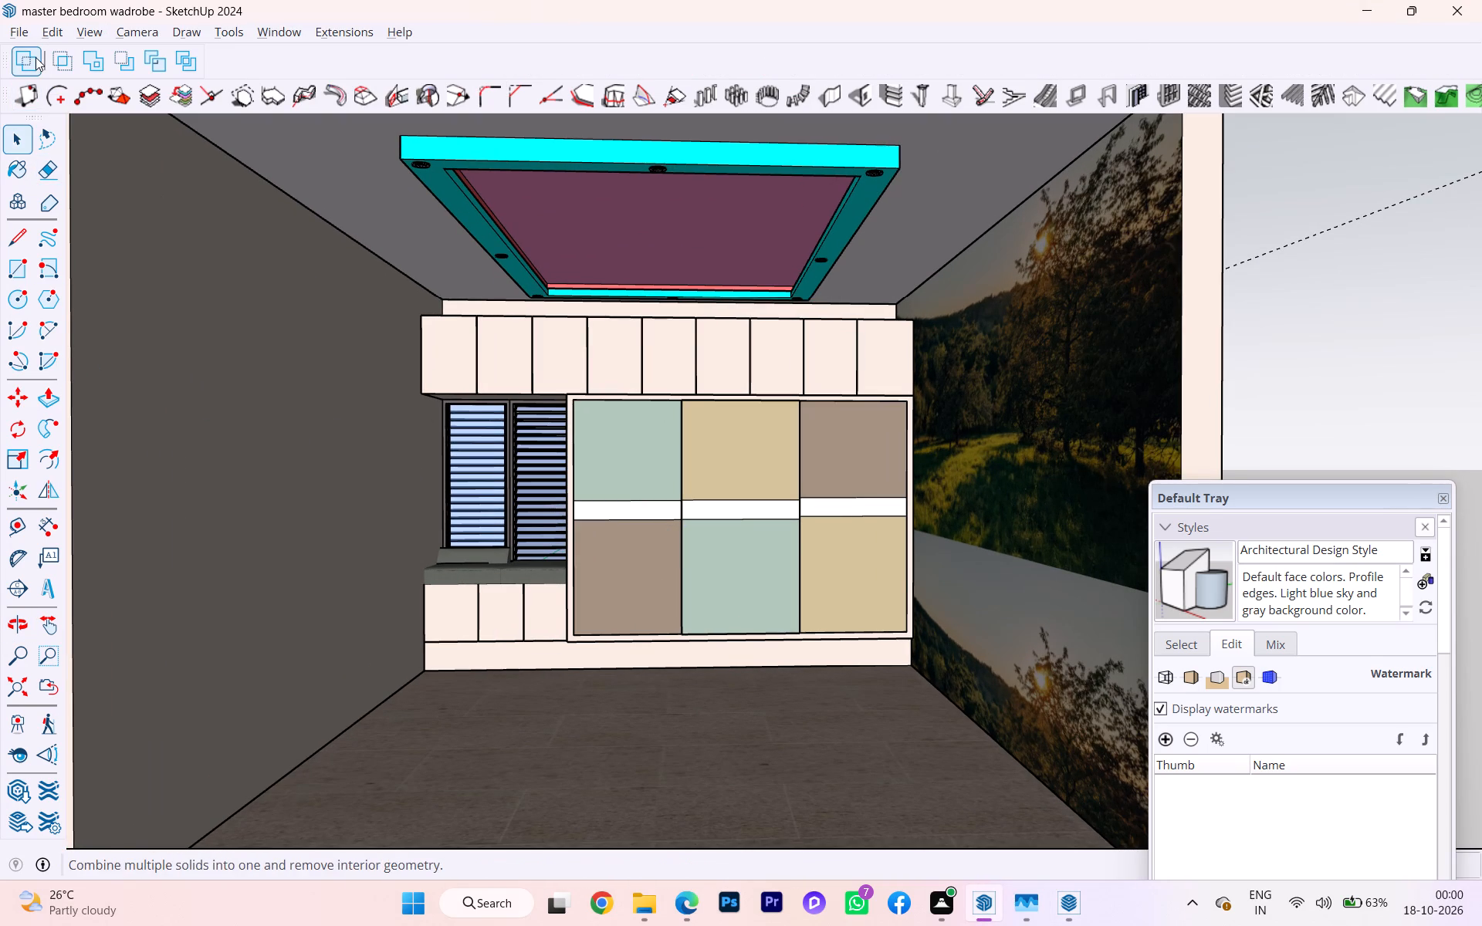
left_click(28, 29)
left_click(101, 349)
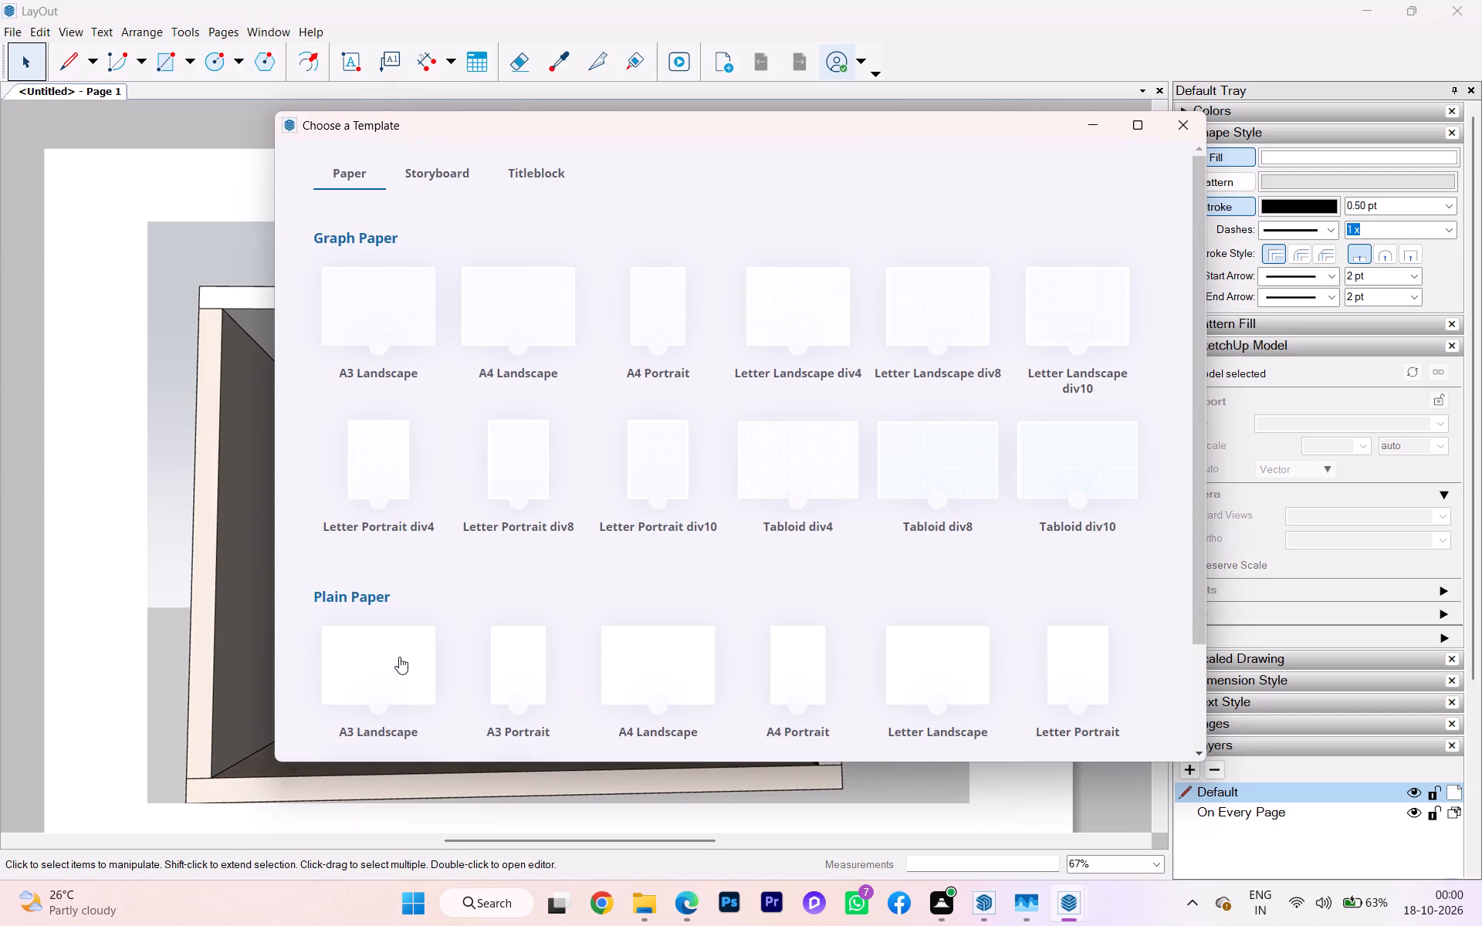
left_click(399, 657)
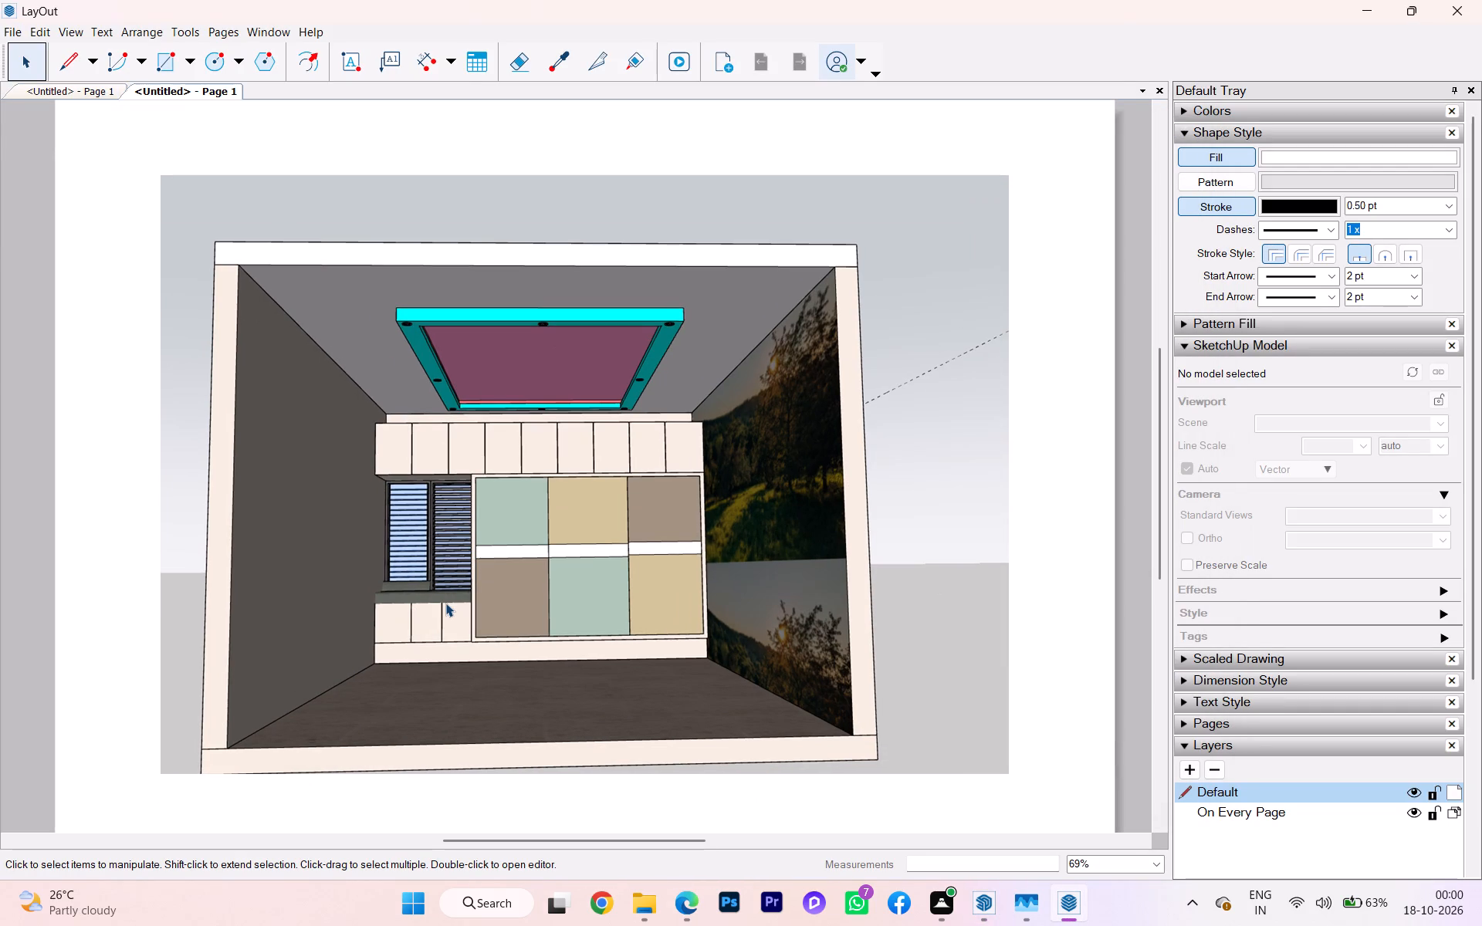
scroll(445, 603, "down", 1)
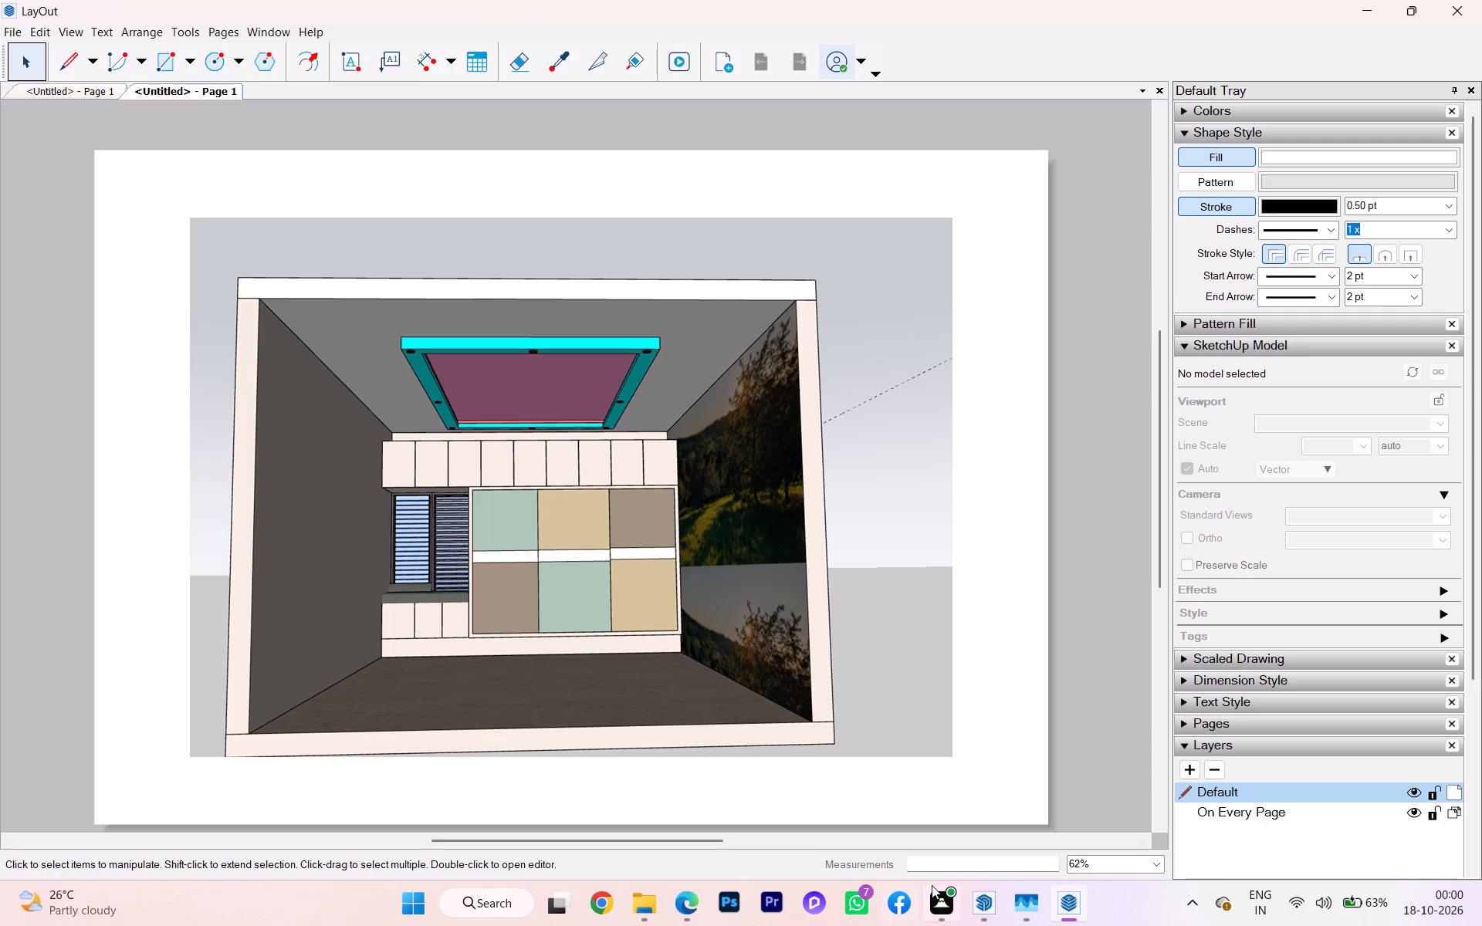
Return to SketchUp and examine the room from the front, checking how the wardrobe wall, ceiling and floor are framed.
left_click(977, 906)
scroll(761, 586, "down", 1)
middle_click_drag(759, 591, 760, 600)
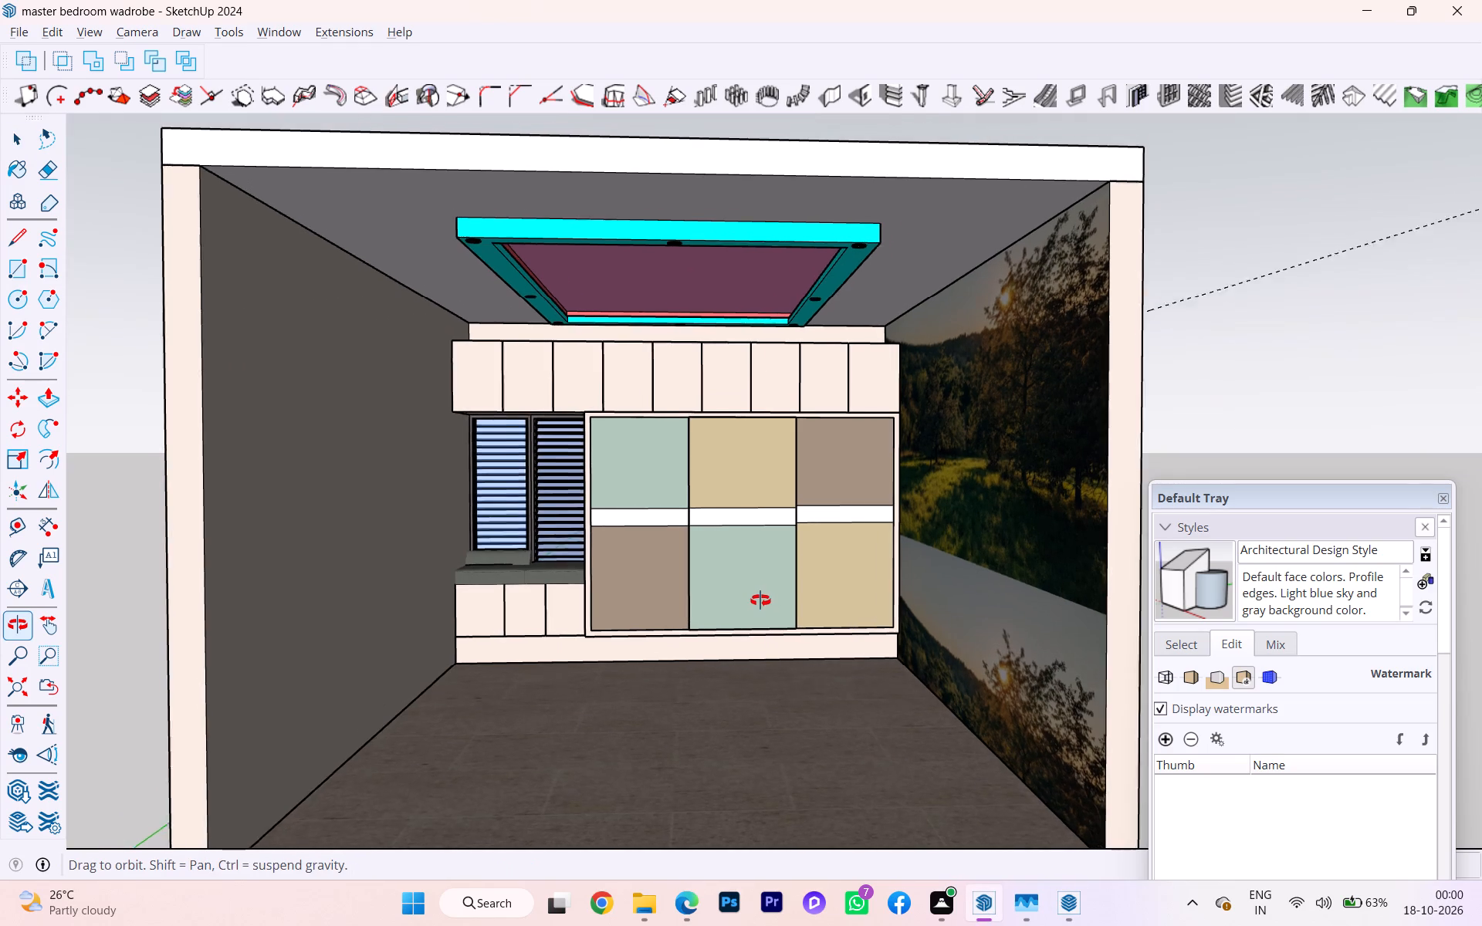
middle_click_drag(760, 600, 761, 601)
middle_click_drag(746, 599, 744, 598, "shift")
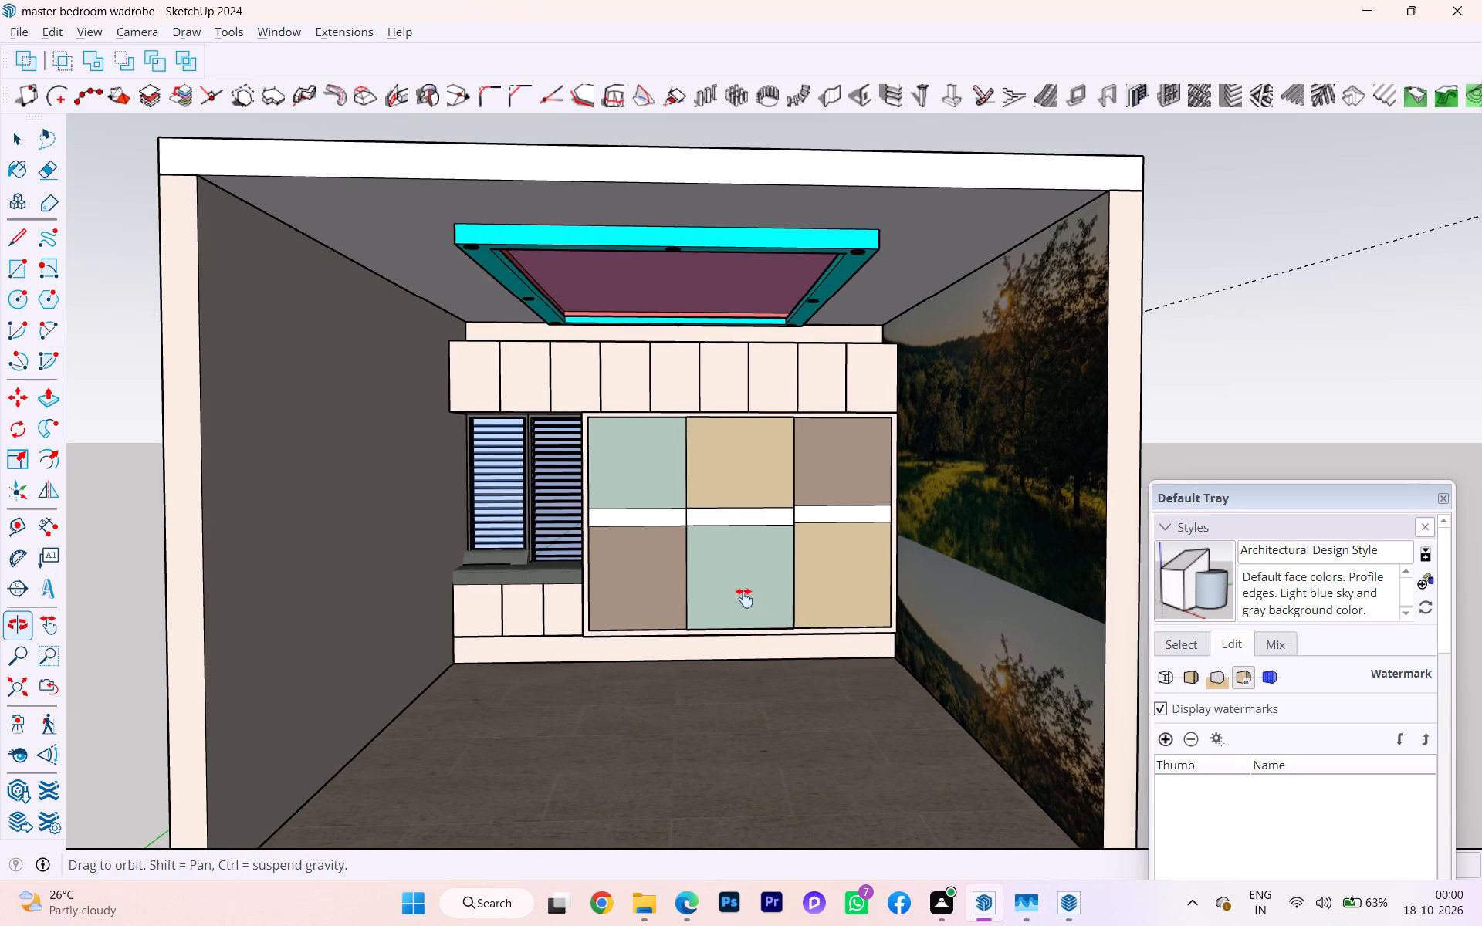
middle_click_drag(744, 598, 742, 571, "shift")
middle_click_drag(740, 574, 736, 583, "shift")
scroll(715, 601, "down", 1)
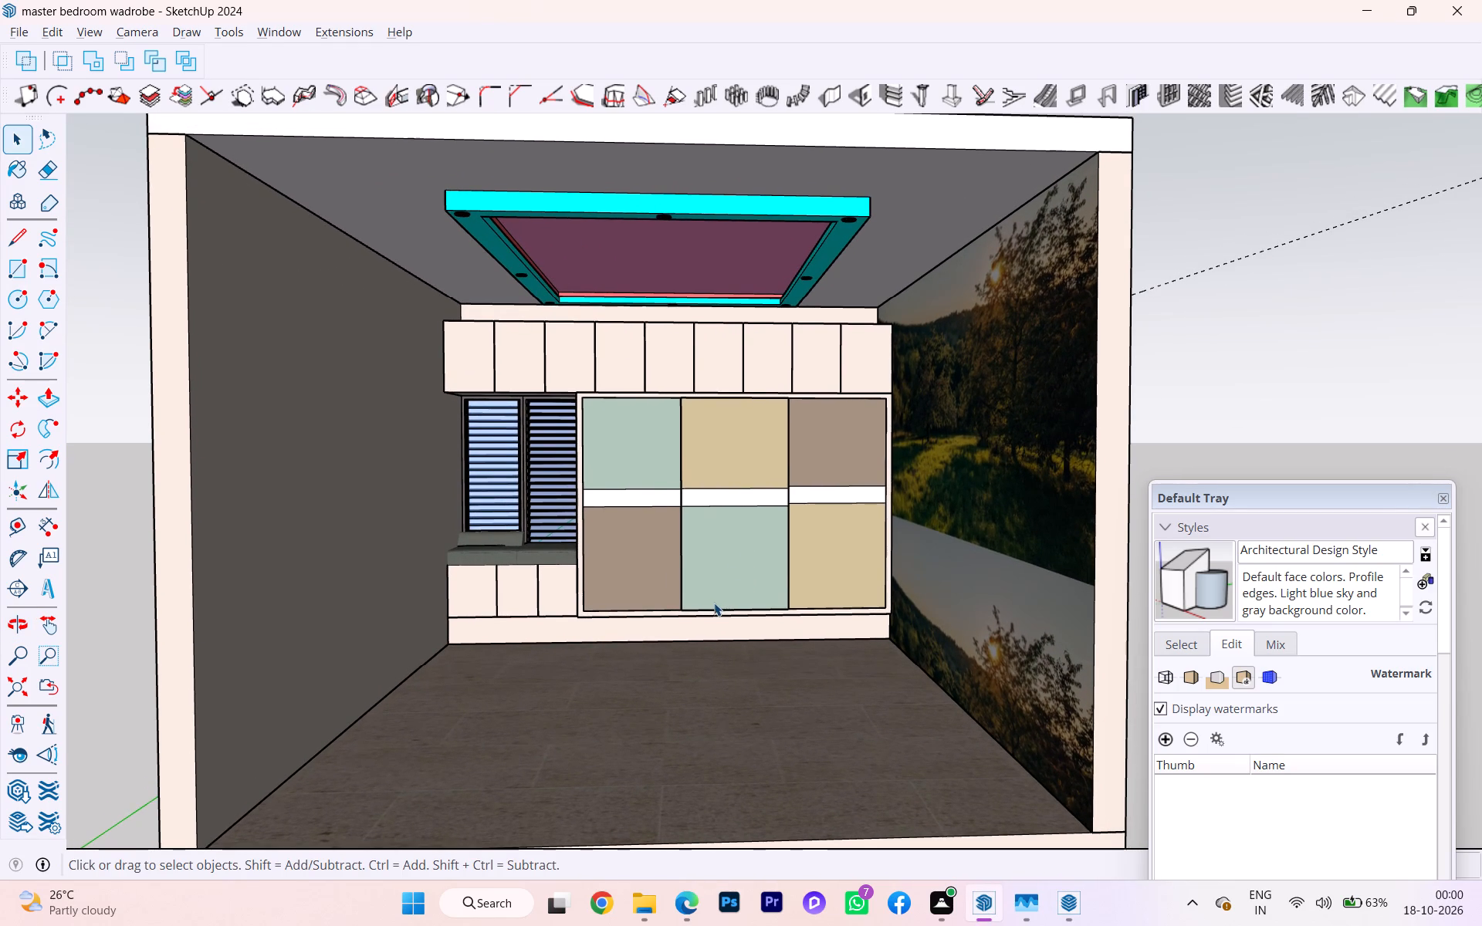
middle_click_drag(707, 608, 698, 625)
middle_click_drag(698, 625, 699, 614, "shift")
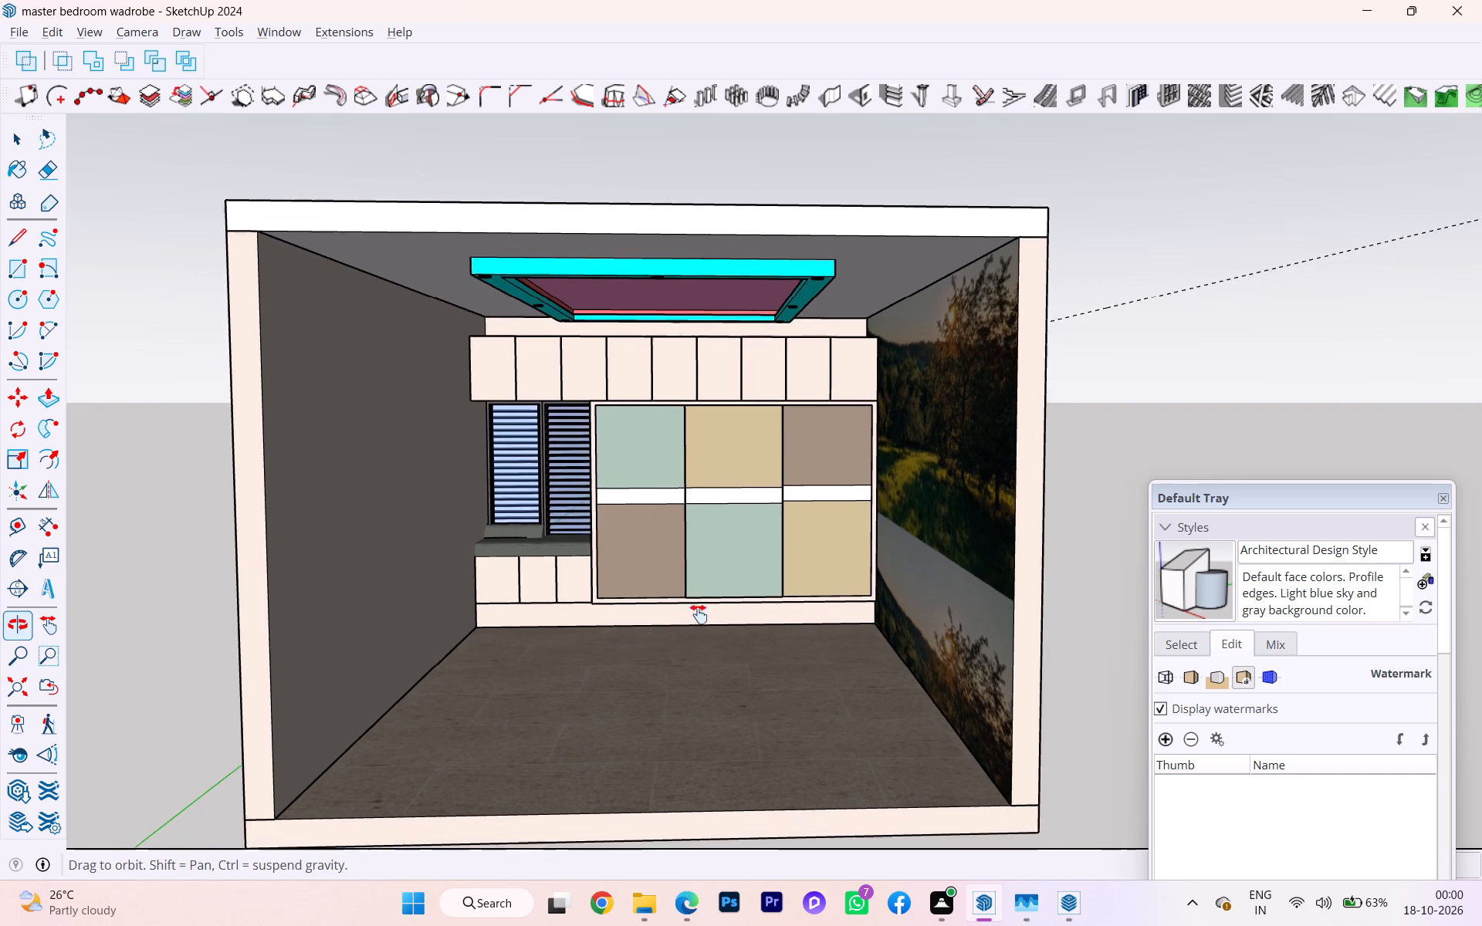
middle_click_drag(699, 614, 700, 596, "shift")
scroll(691, 574, "up", 2, "shift")
scroll(691, 574, "down", 2, "shift")
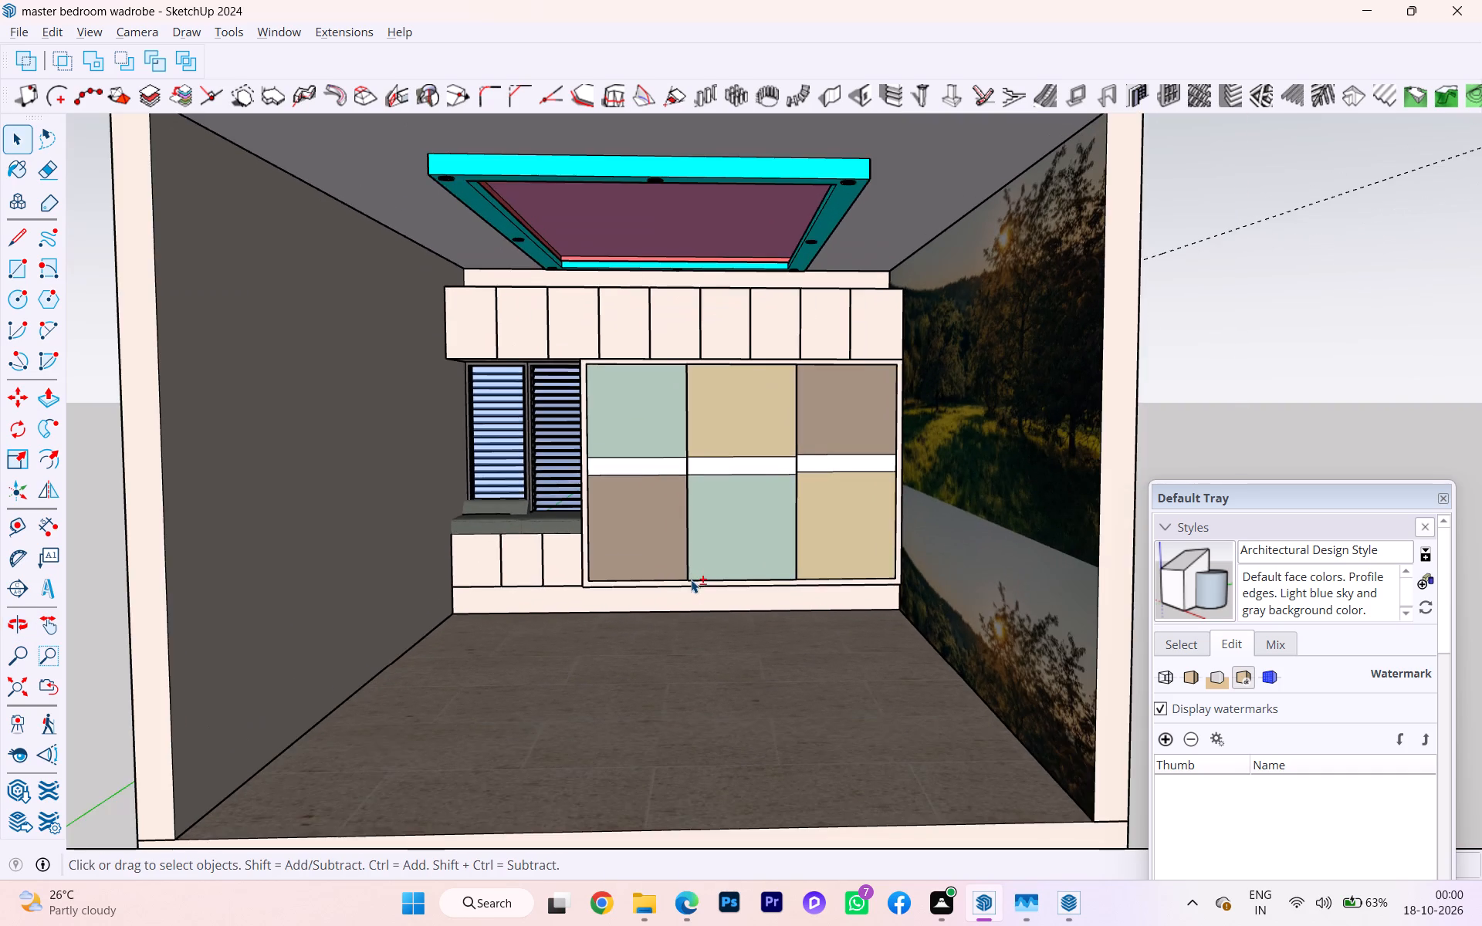
scroll(691, 580, "up", 2, "shift")
scroll(689, 588, "down", 1, "shift")
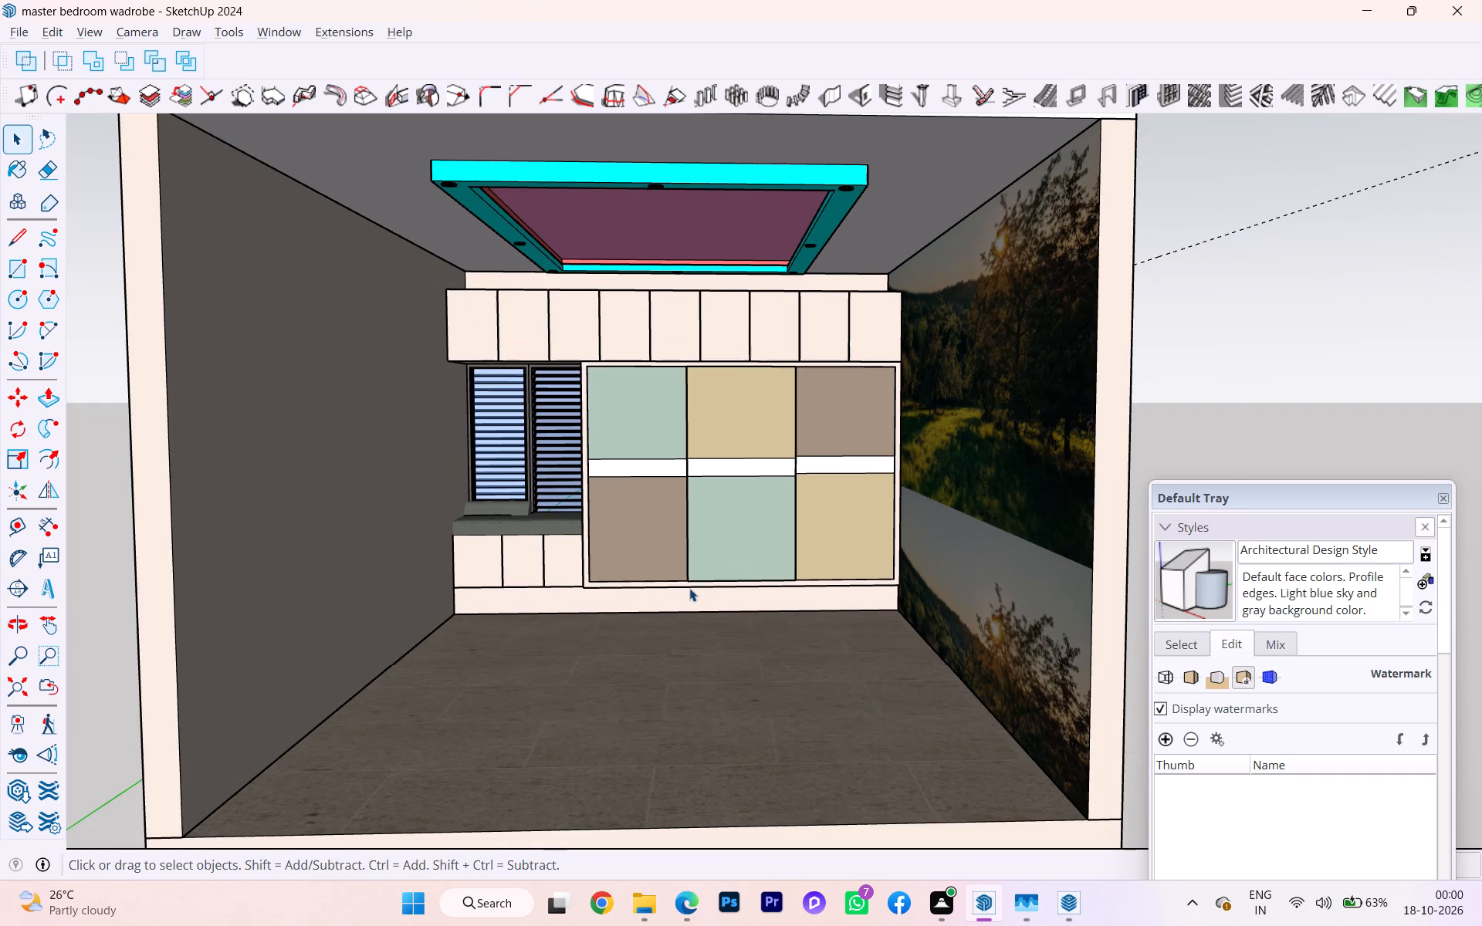
middle_click_drag(689, 591, 689, 601)
scroll(689, 601, "up", 1, "shift")
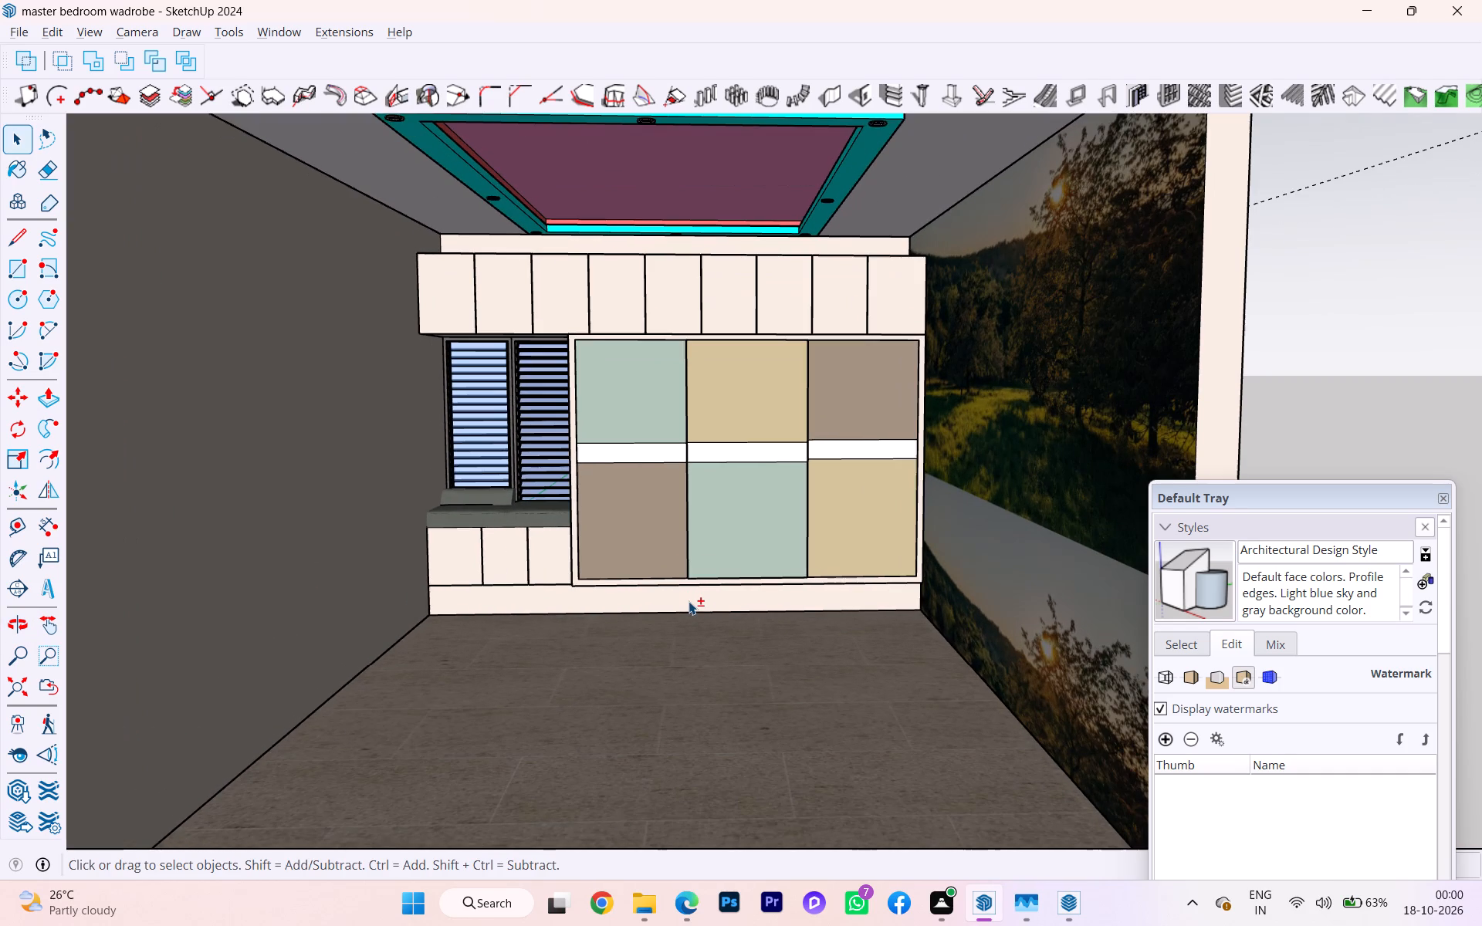
scroll(689, 601, "down", 1, "shift")
scroll(689, 601, "up", 1, "shift")
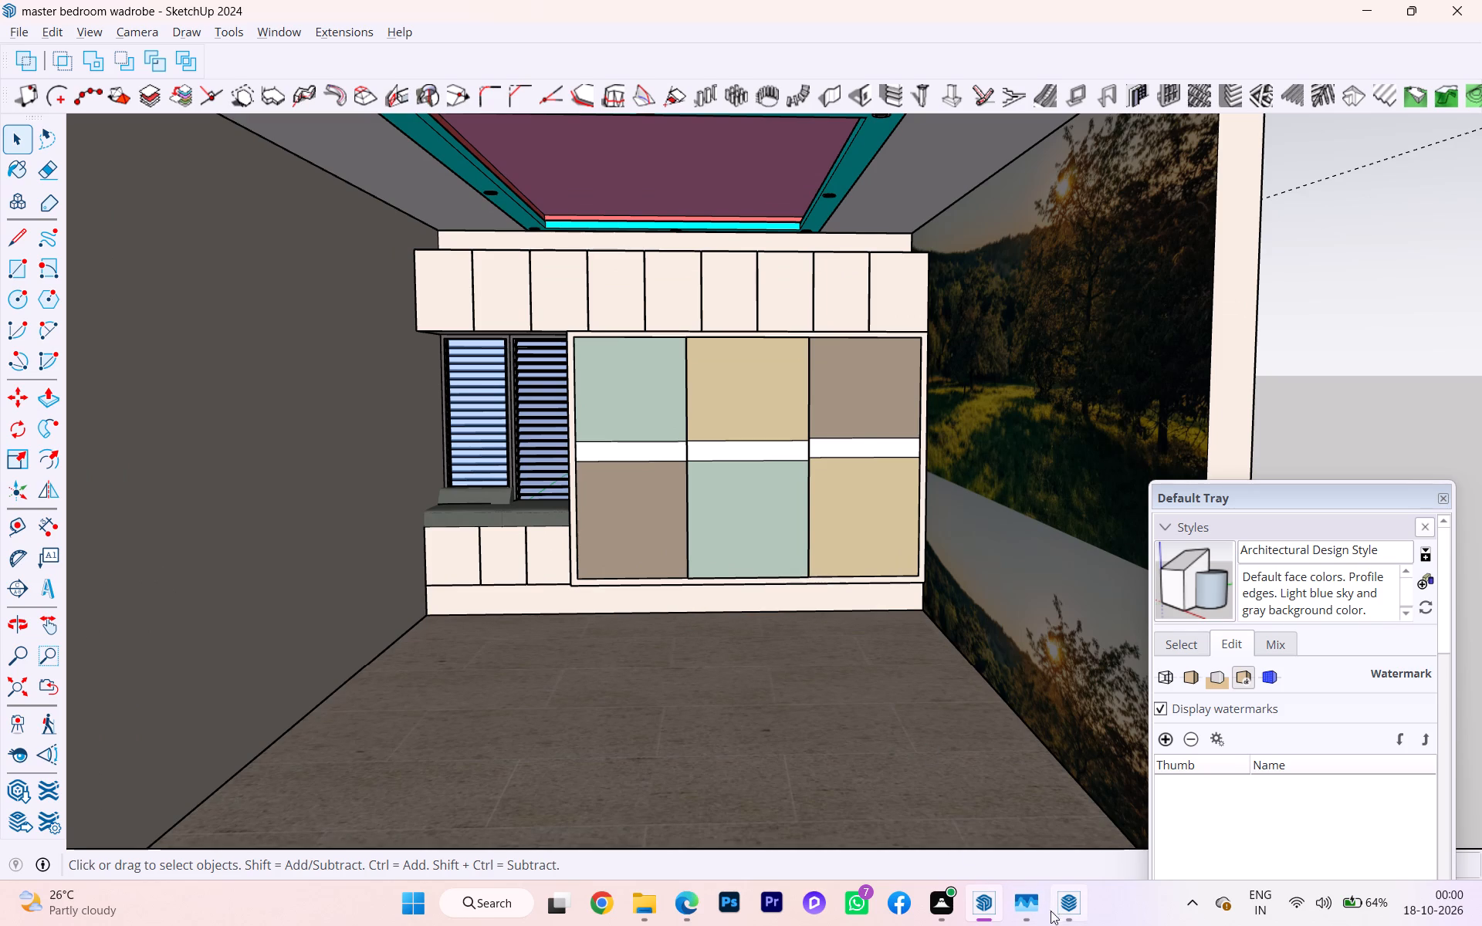
Switch to LayOut and close it, discarding both untitled documents without saving.
left_click(1105, 822)
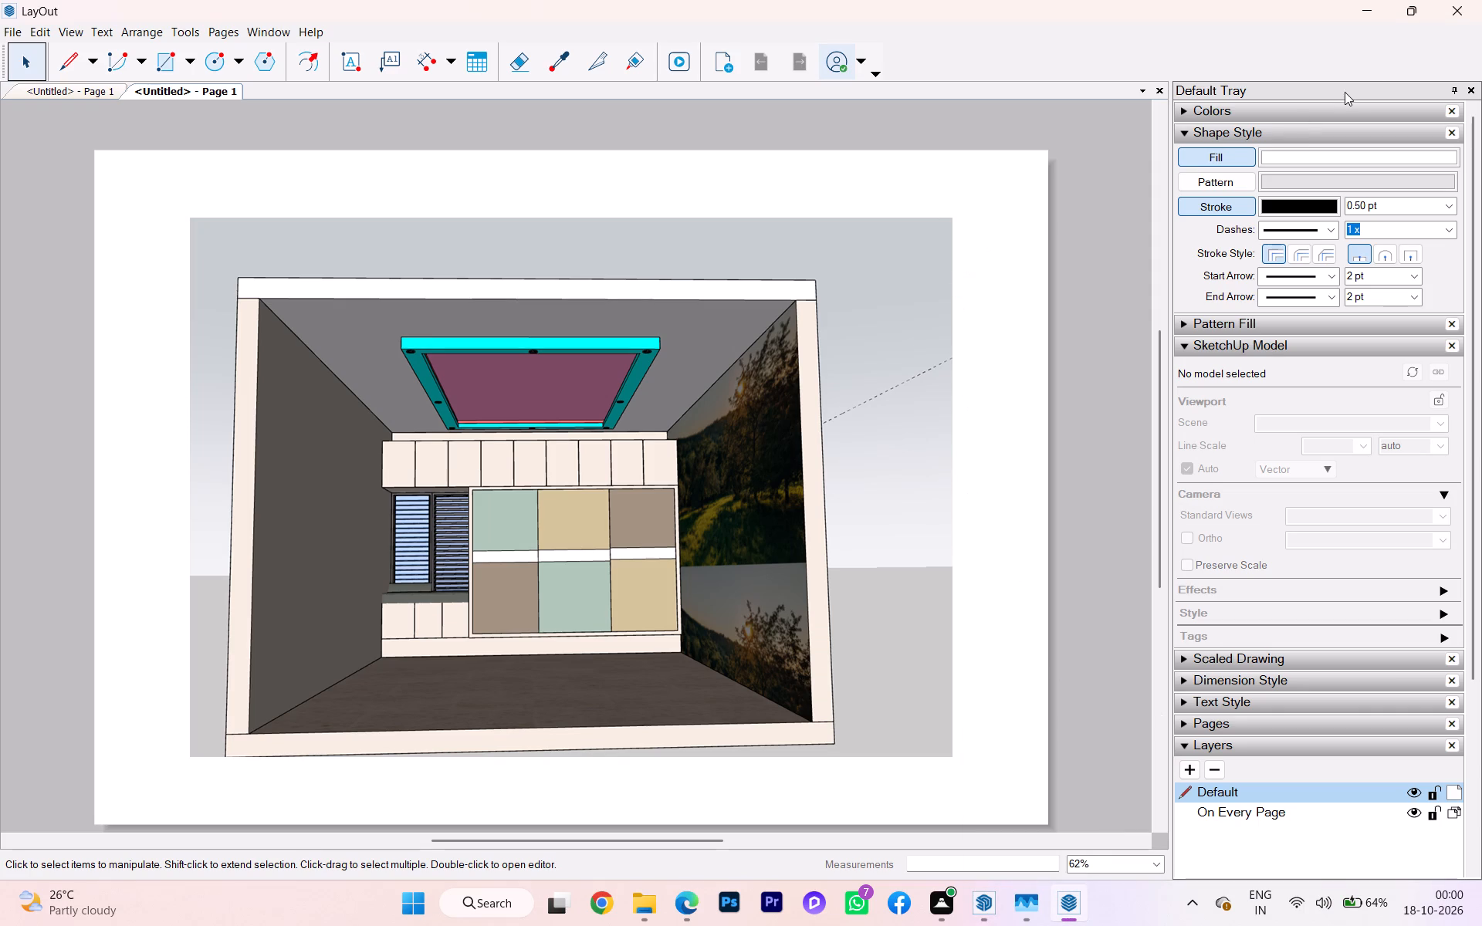
left_click(1460, 3)
left_click(805, 498)
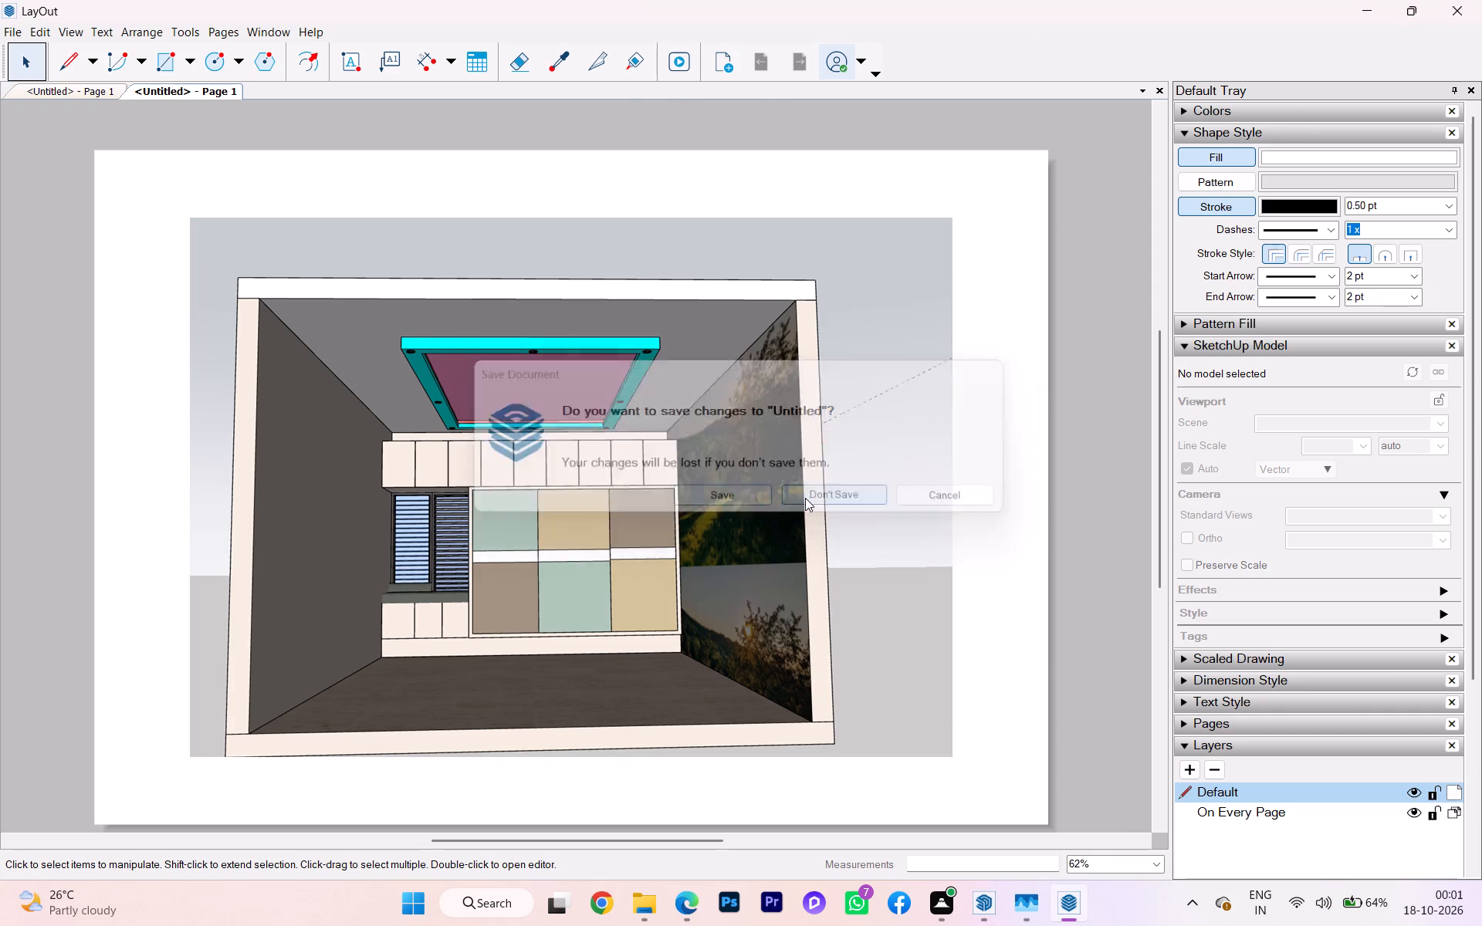
left_click(815, 500)
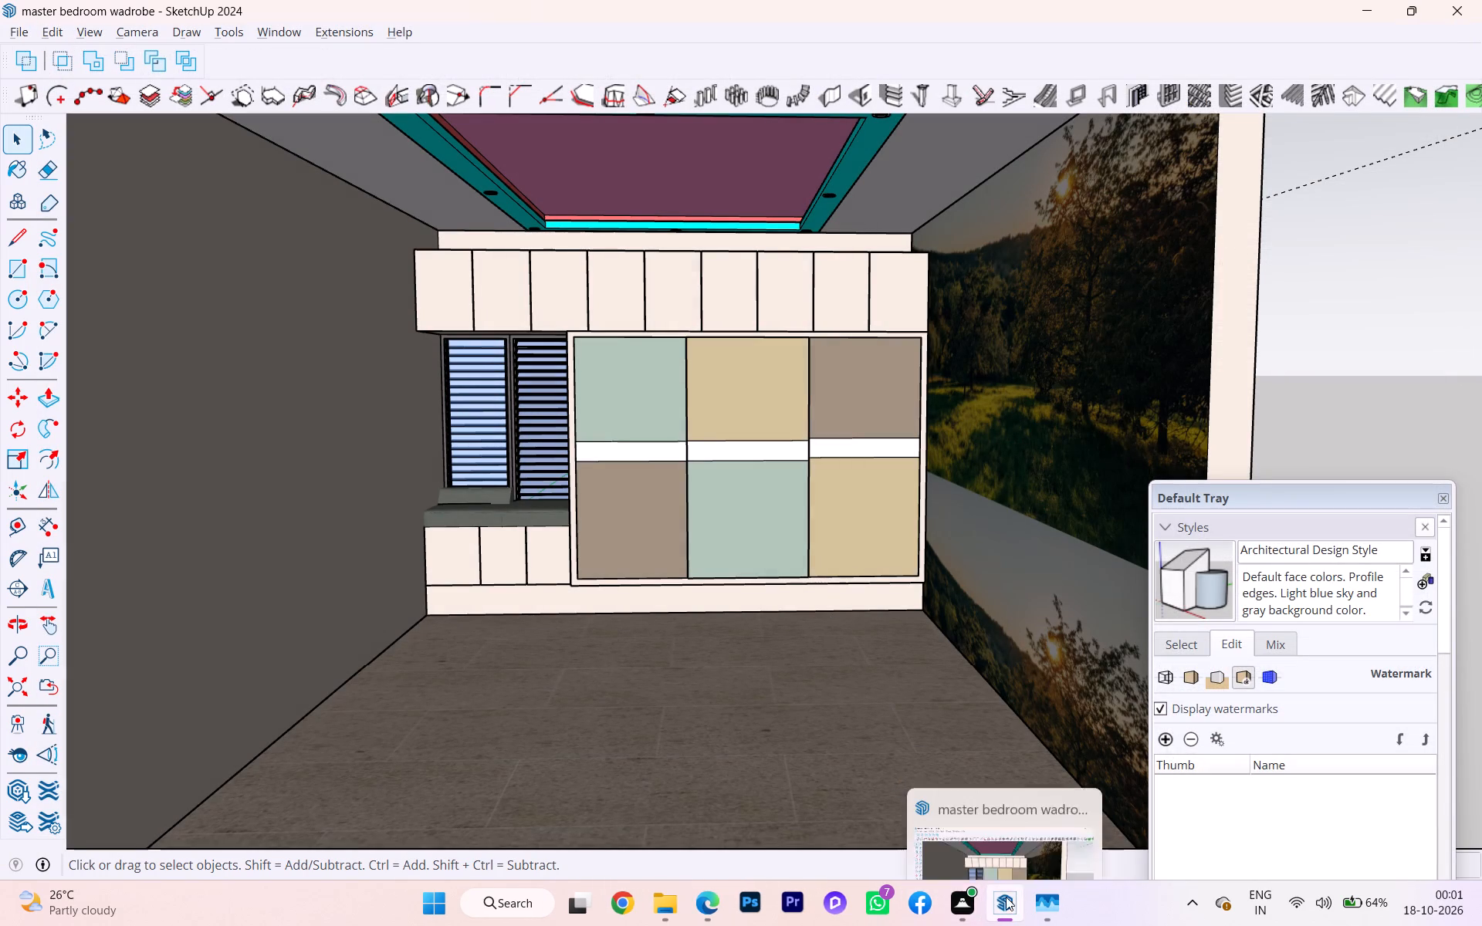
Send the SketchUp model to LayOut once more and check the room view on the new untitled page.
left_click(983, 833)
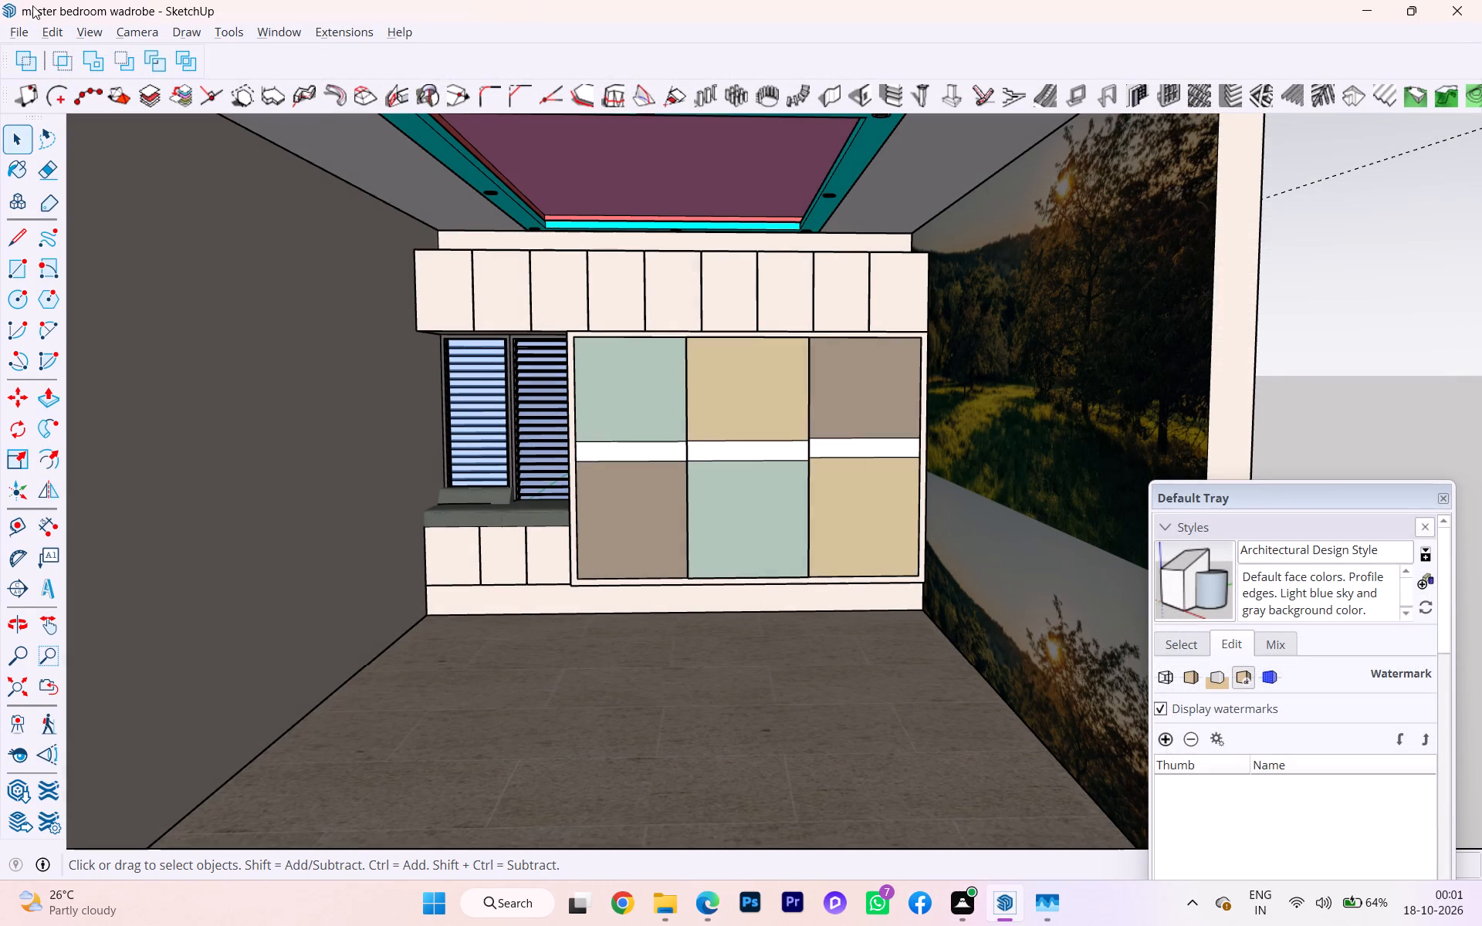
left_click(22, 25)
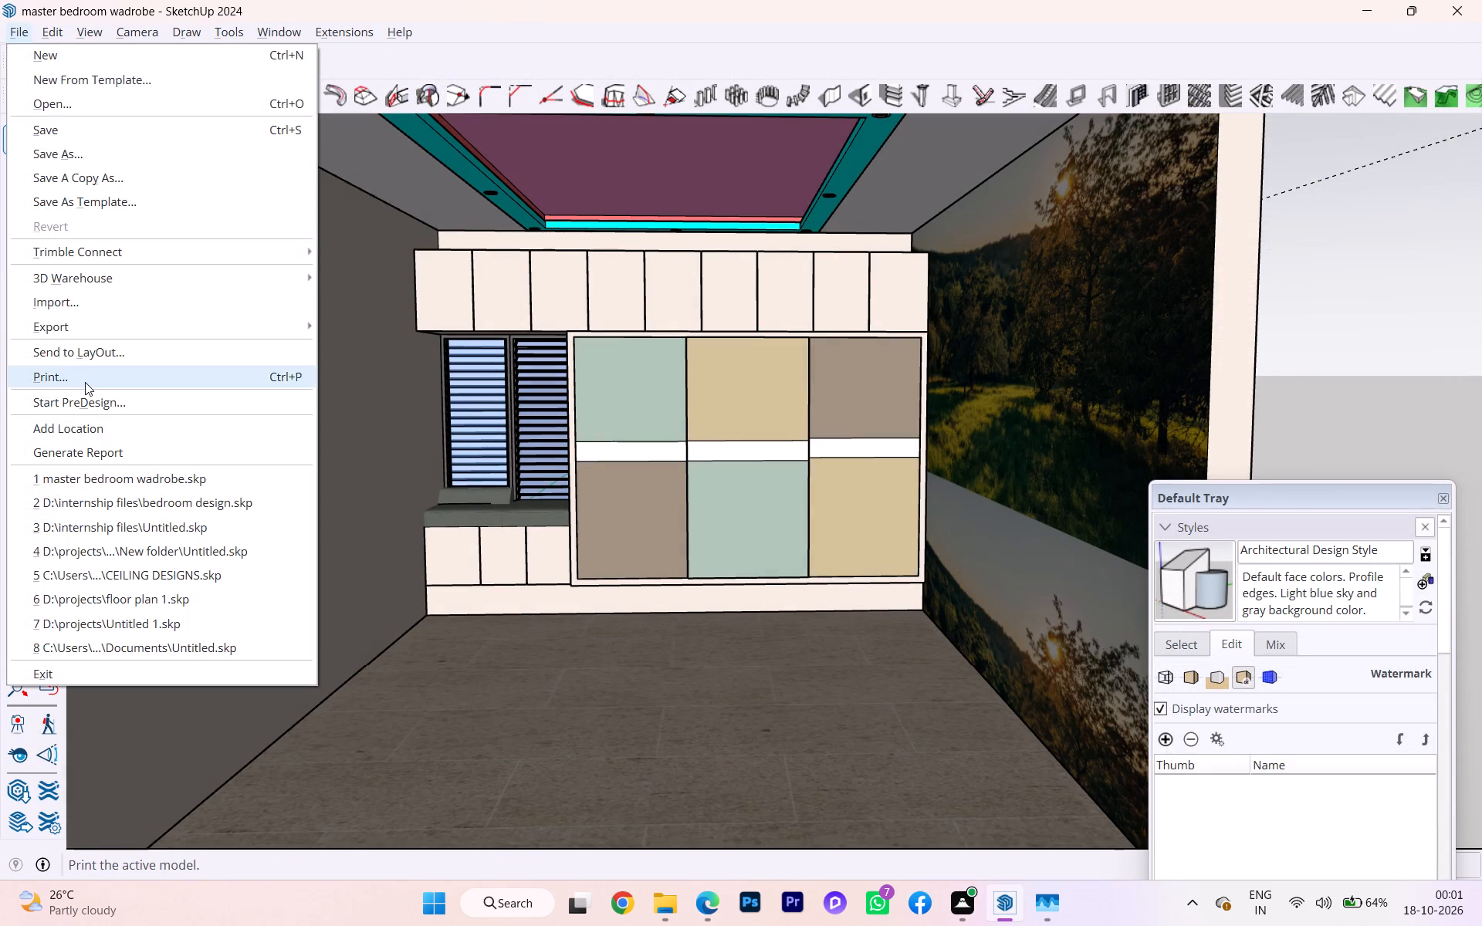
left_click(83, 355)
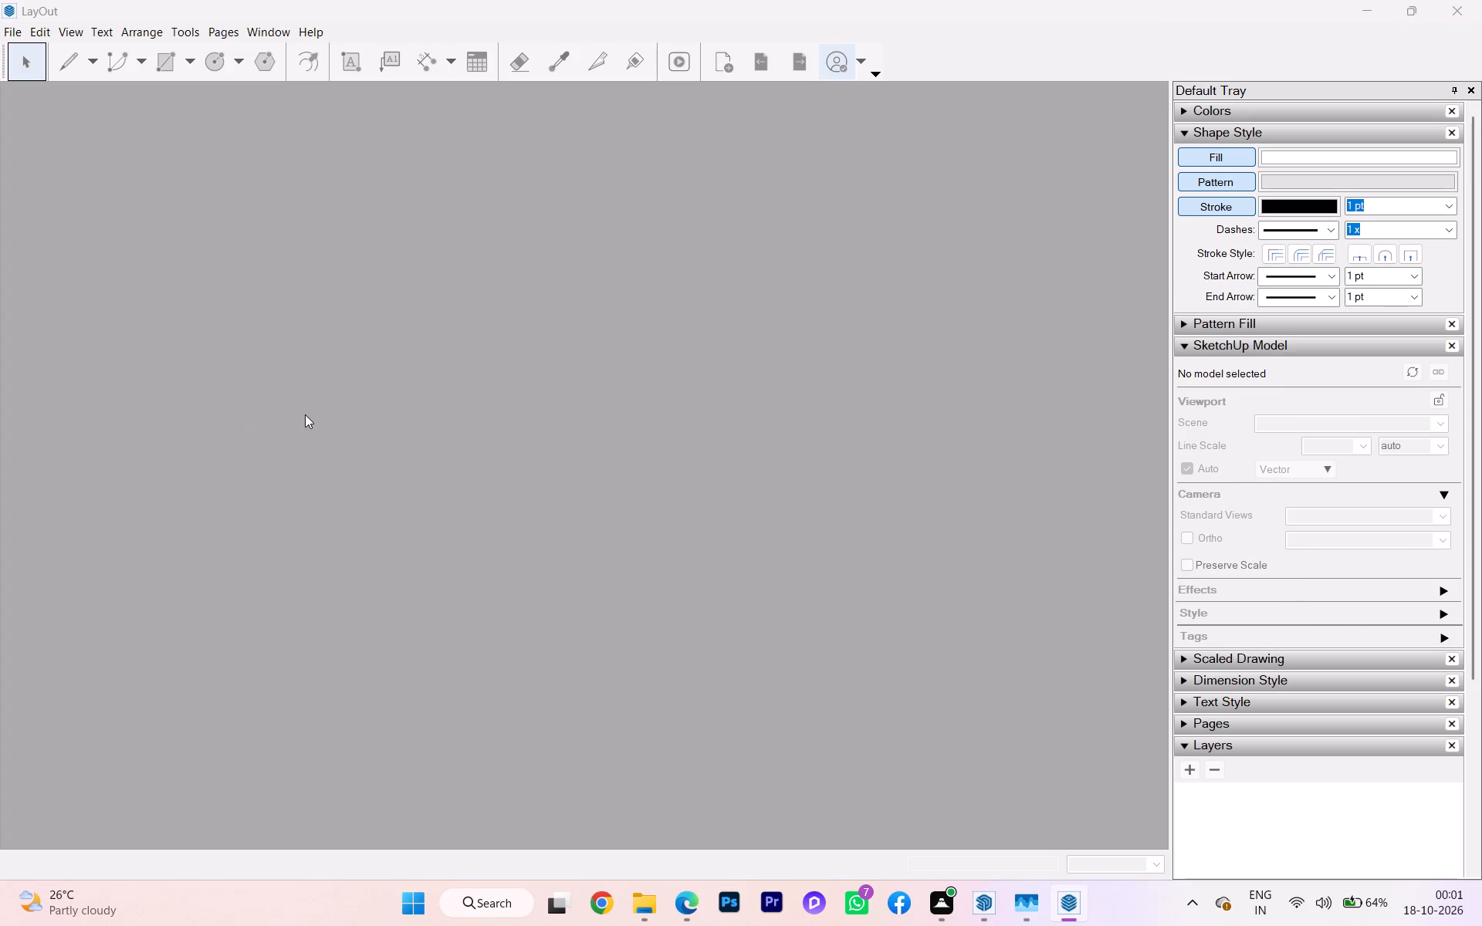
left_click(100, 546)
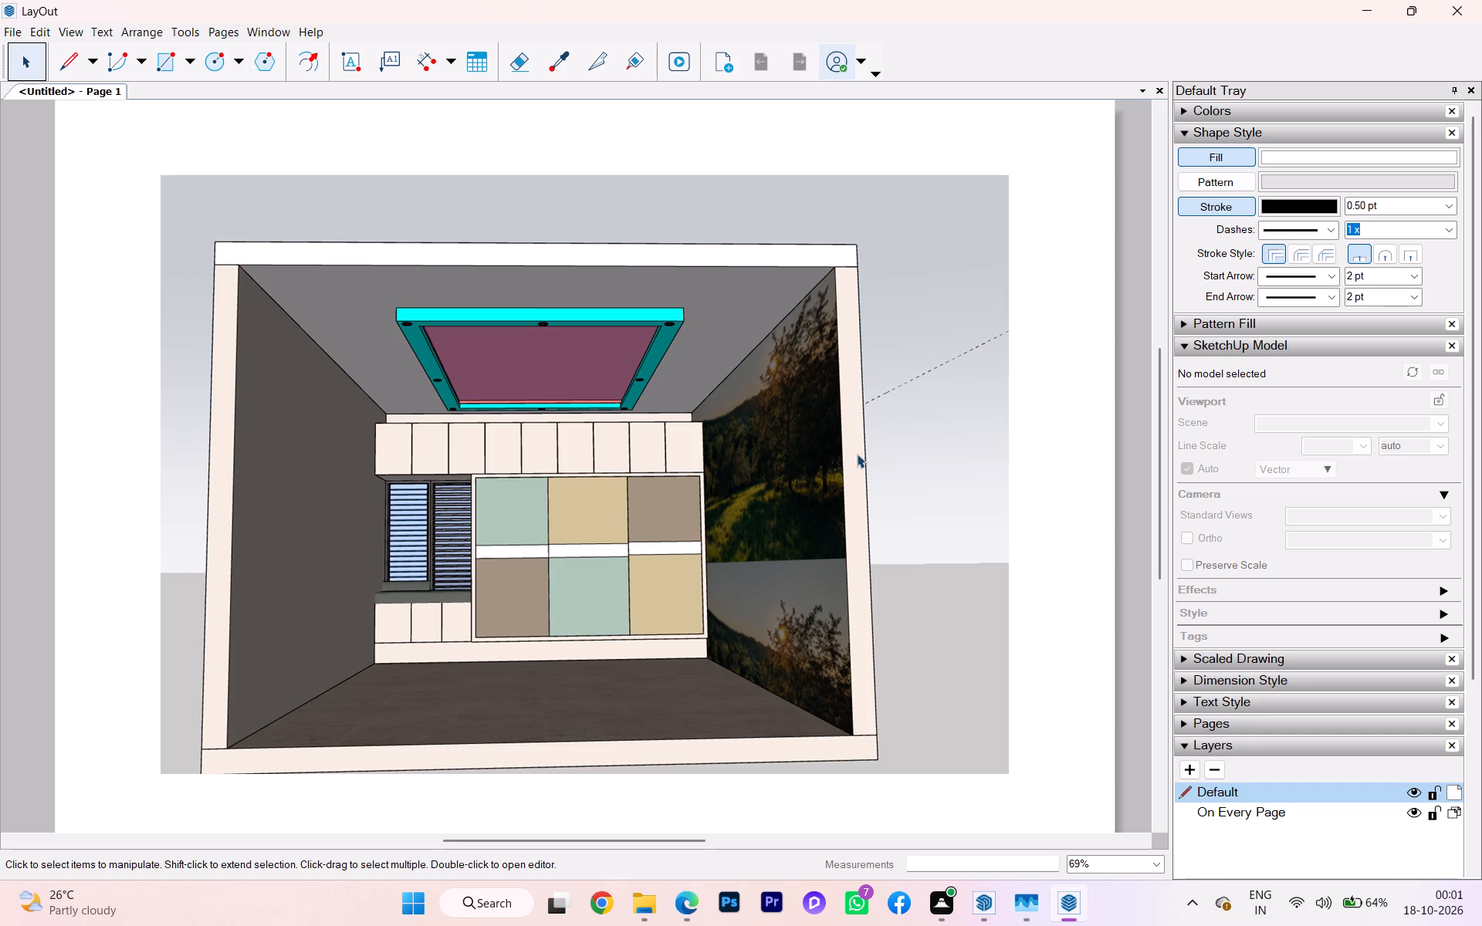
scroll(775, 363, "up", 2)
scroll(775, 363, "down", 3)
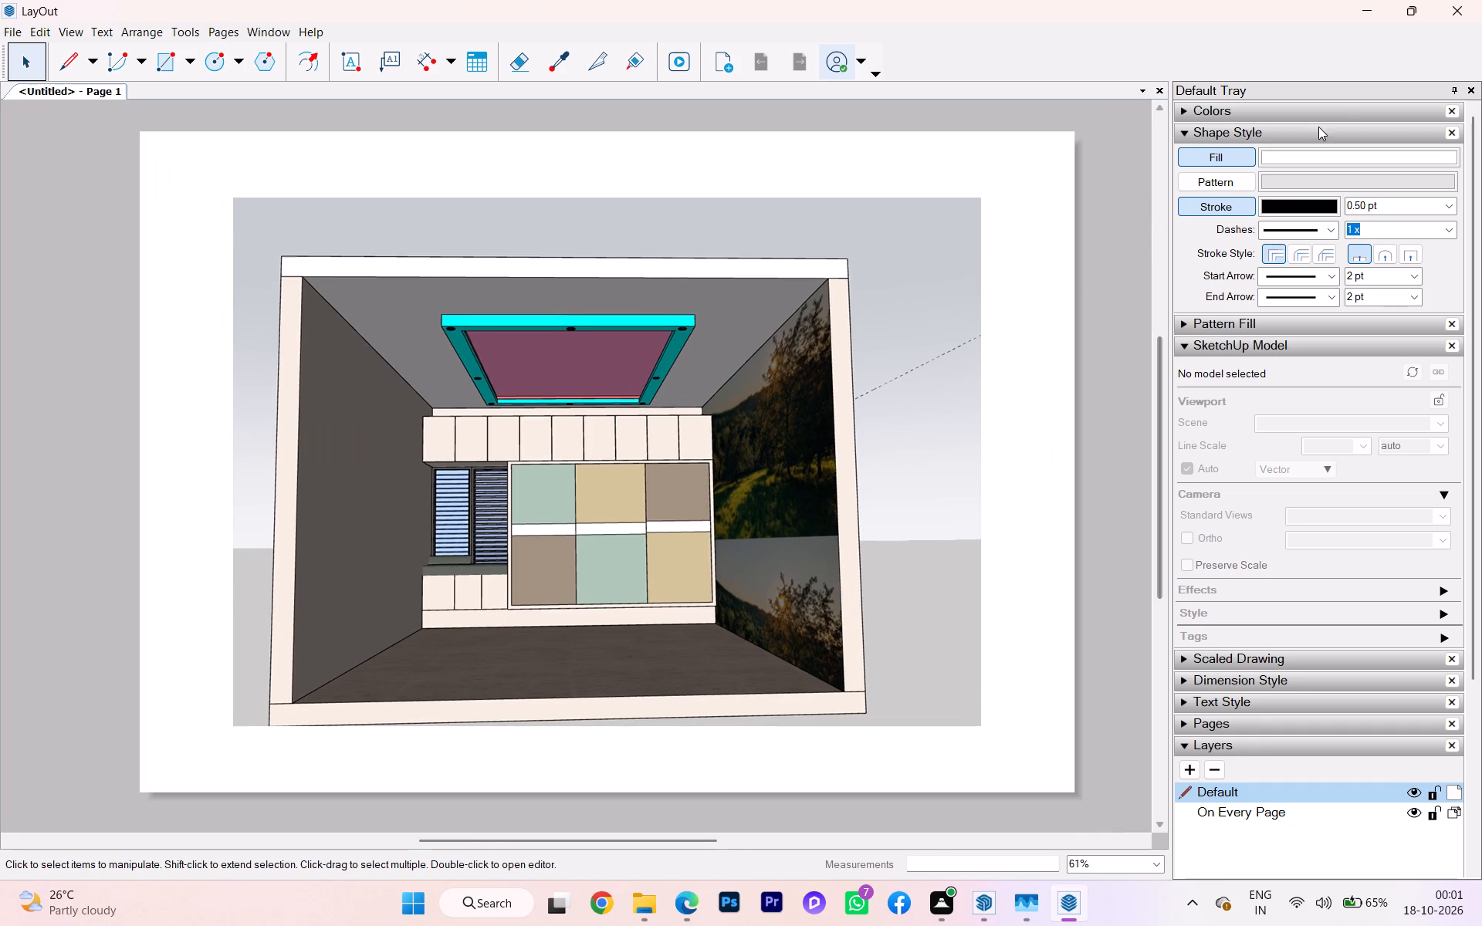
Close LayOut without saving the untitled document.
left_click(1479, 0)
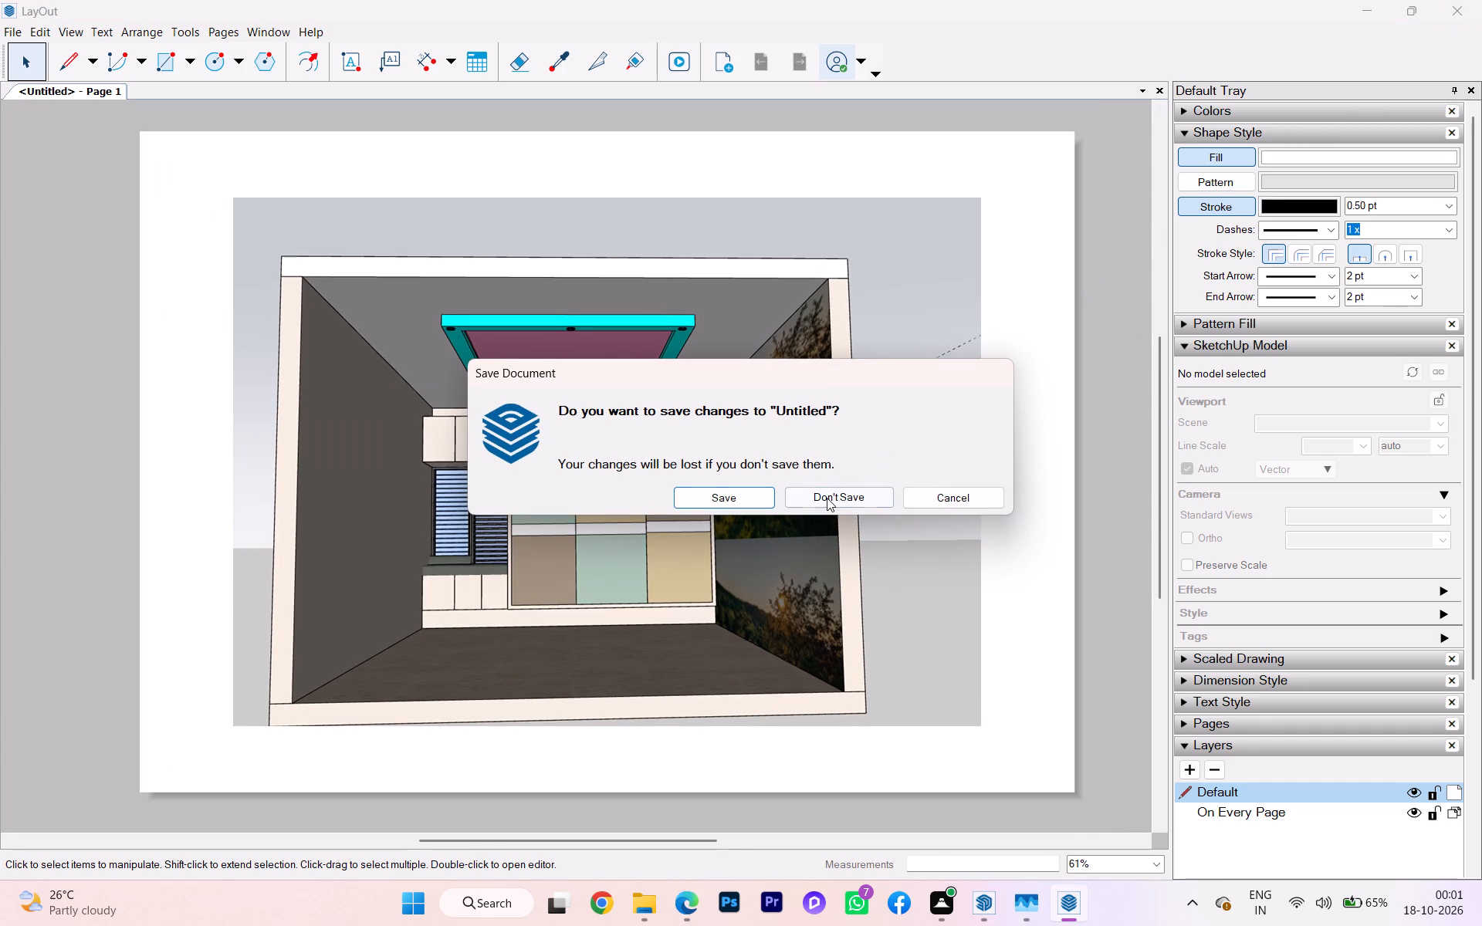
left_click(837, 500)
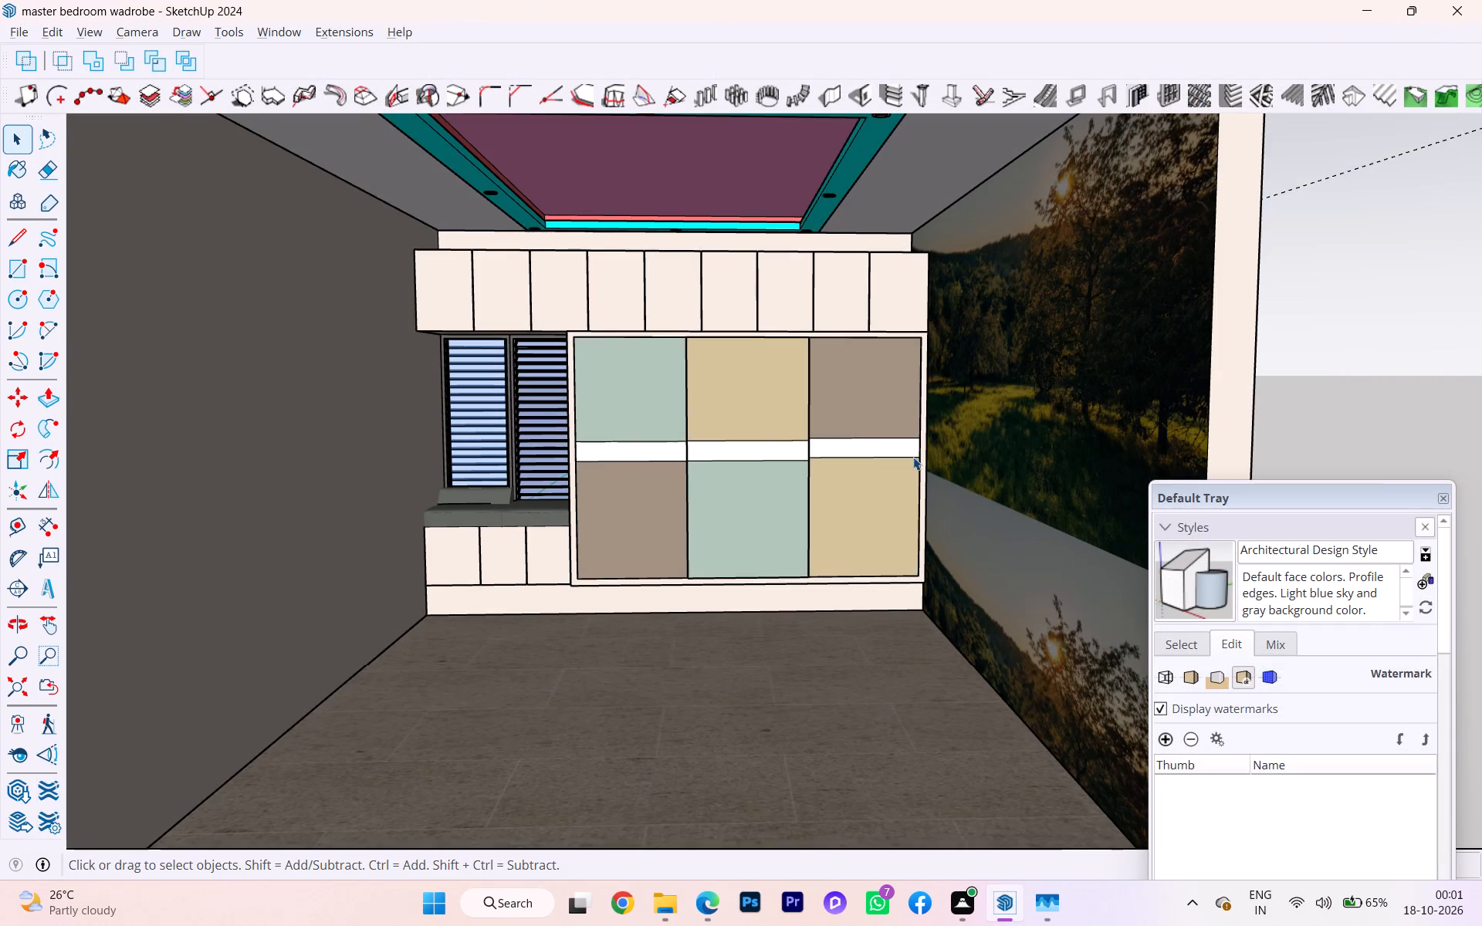
Search 3D Warehouse for "bed", refining the query to "bed master".
scroll(906, 461, "down", 3)
scroll(555, 282, "up", 1)
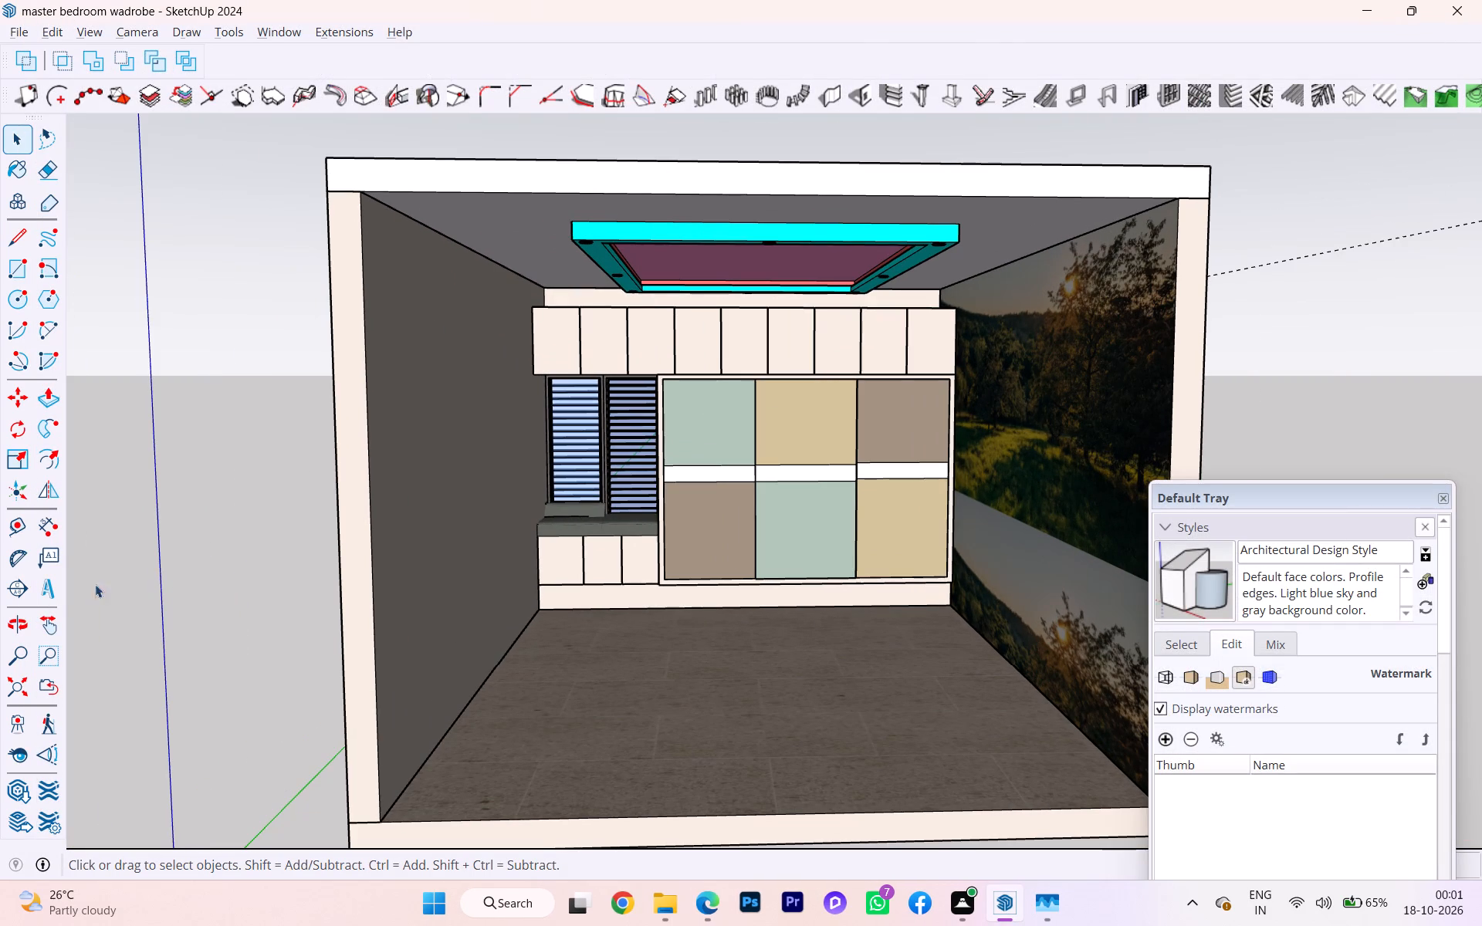
left_click(22, 789)
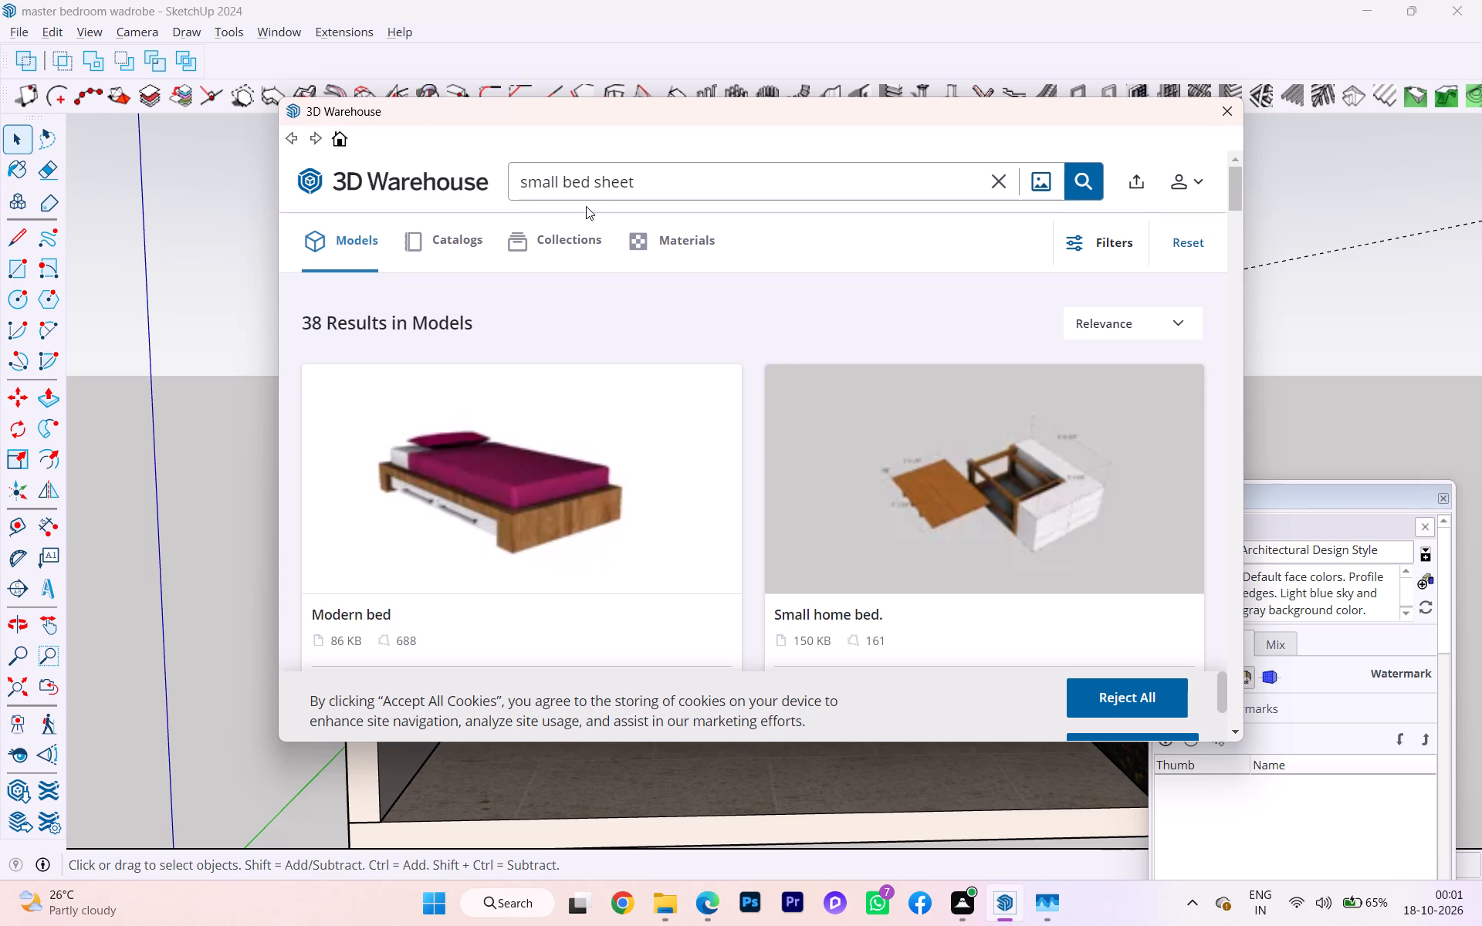
left_click(993, 181)
left_click(821, 191)
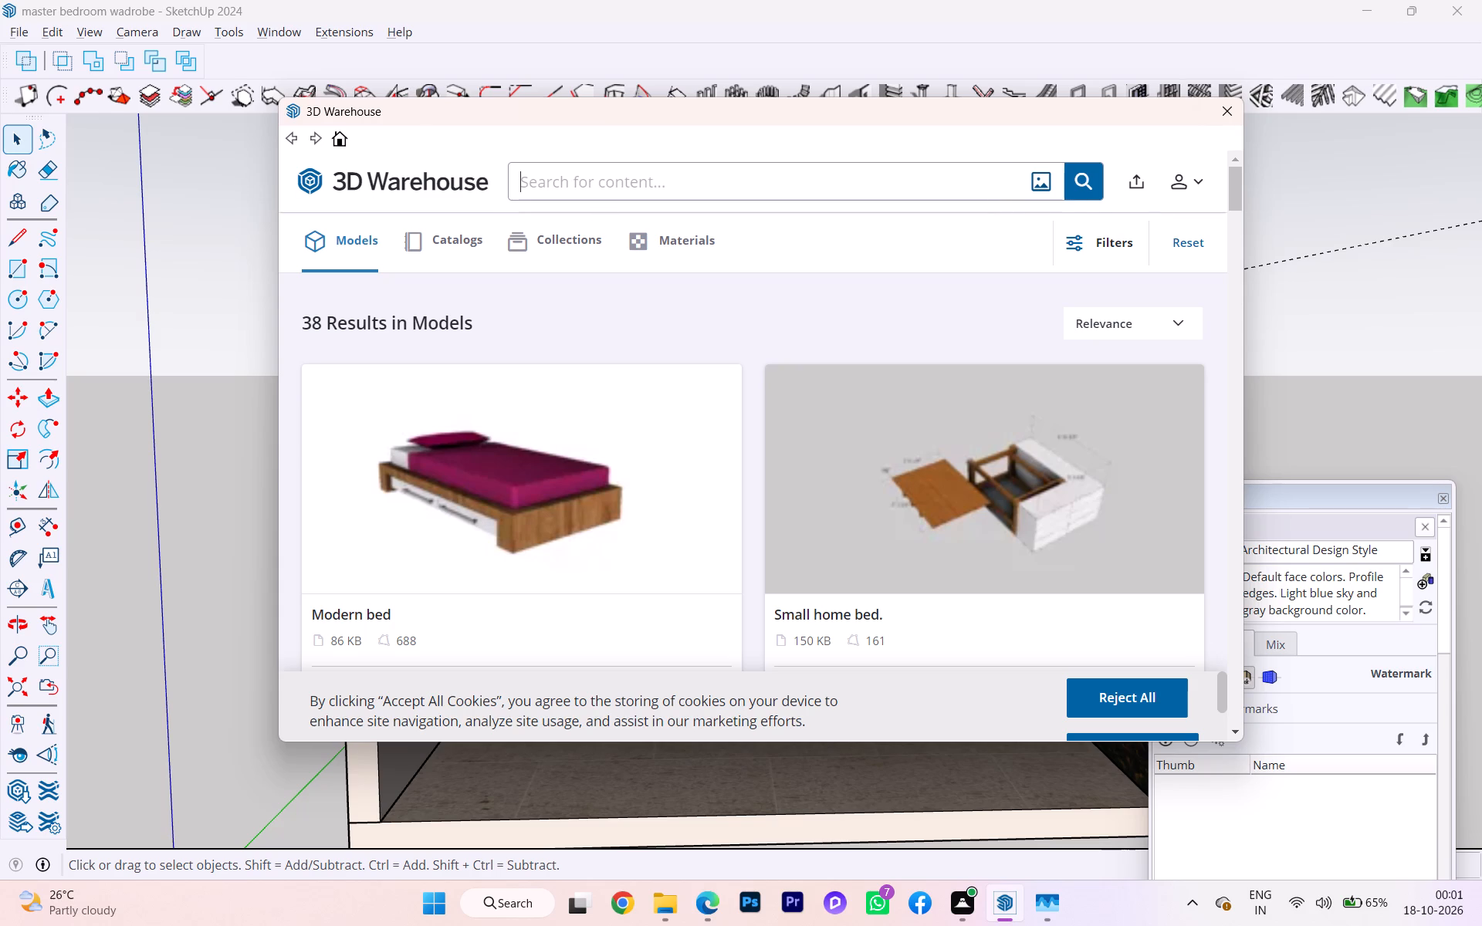
type("bed")
key("Return")
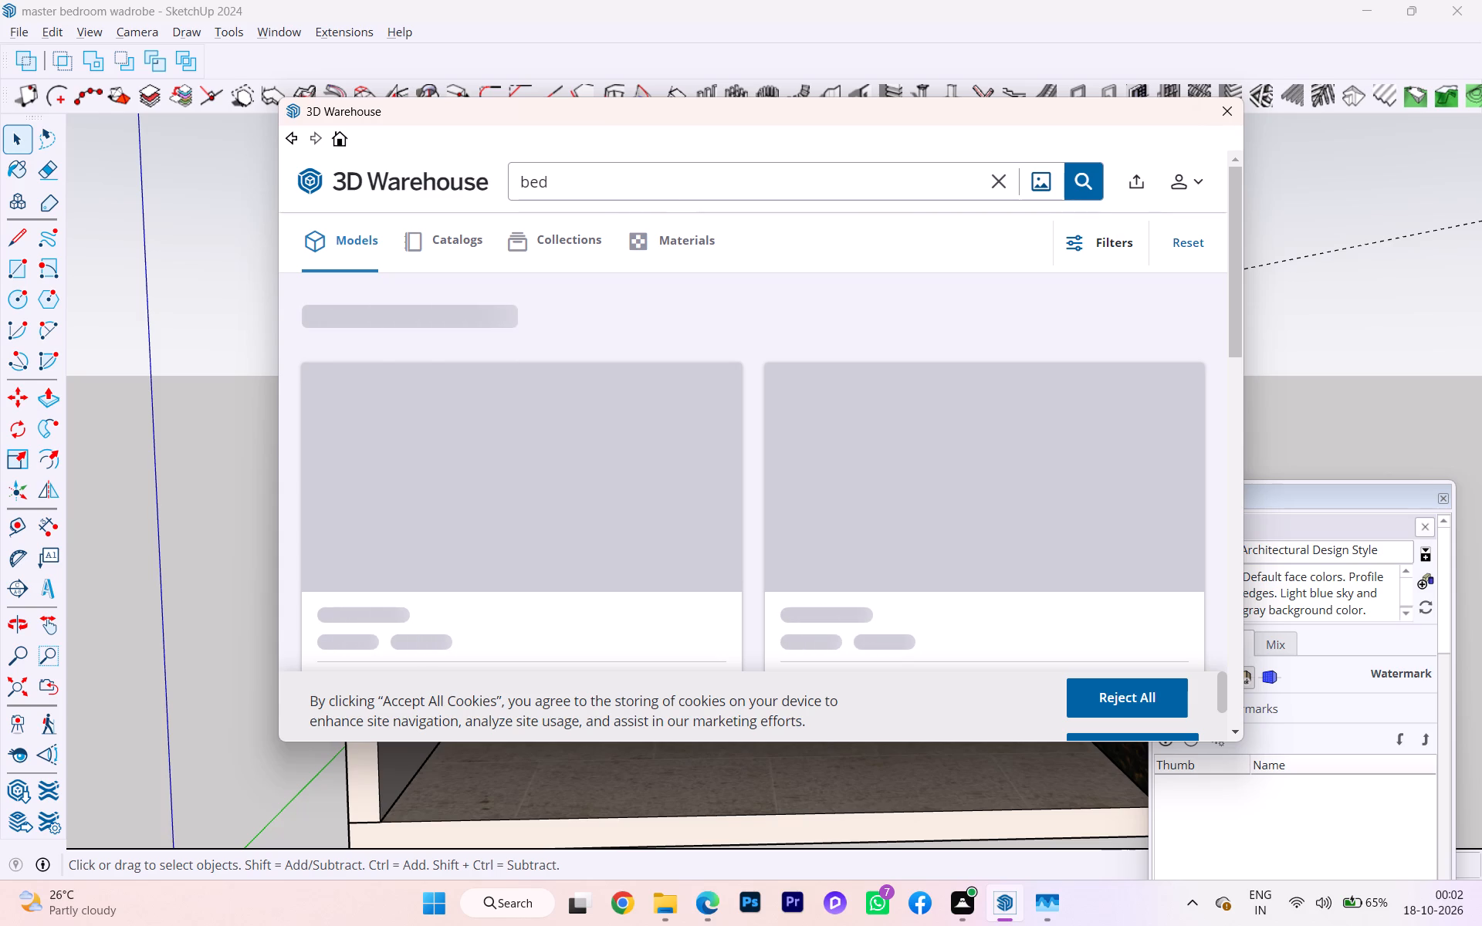
left_click(604, 188)
key("space")
type("master")
key("Return")
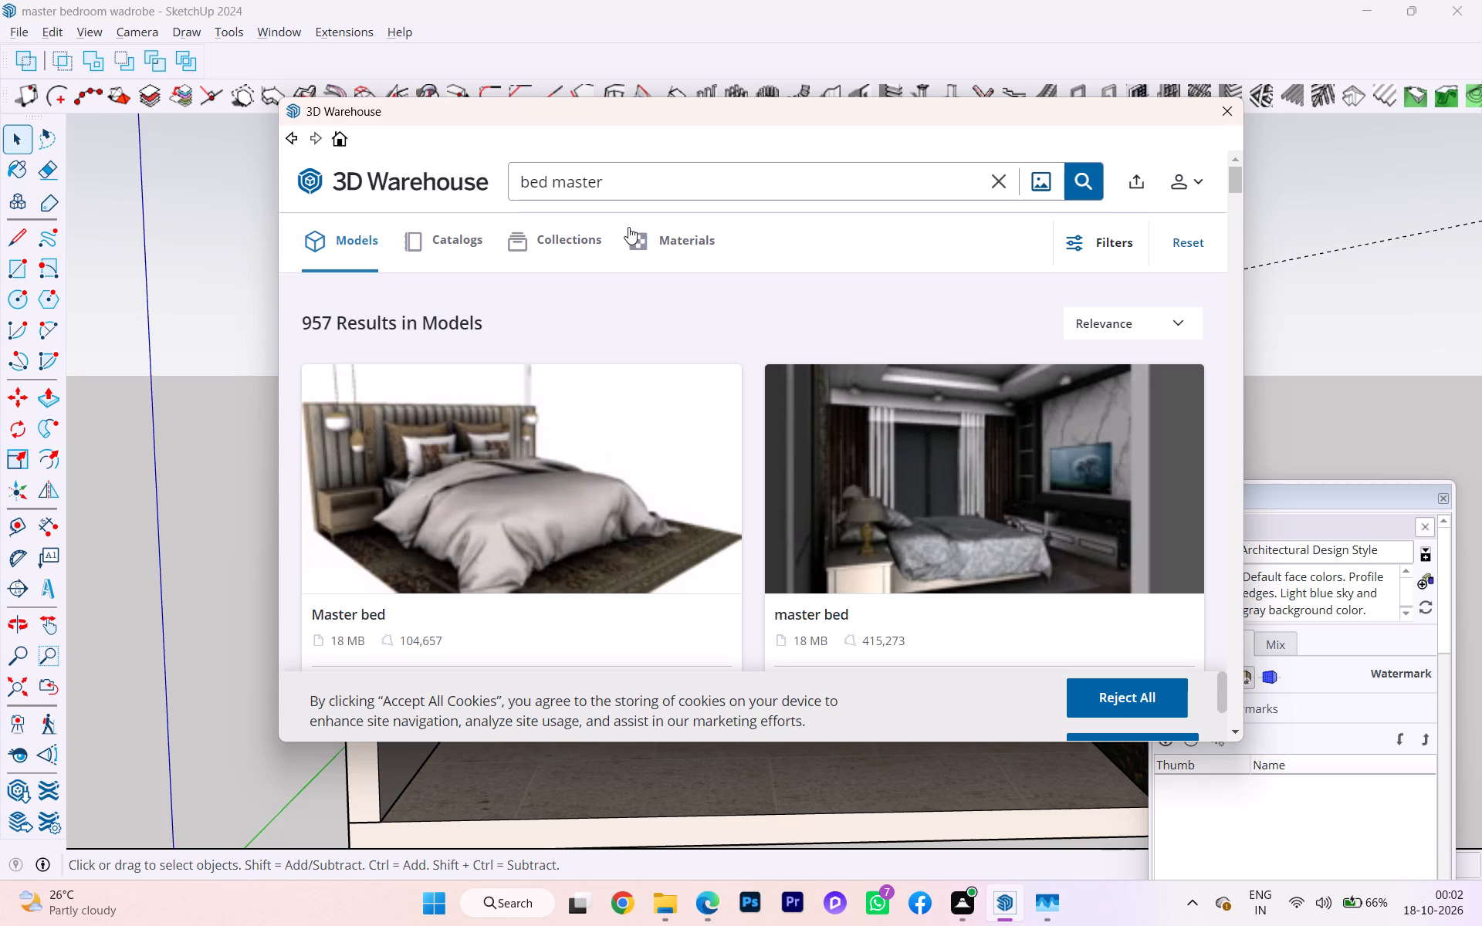
Browse the "bed master" models in 3D Warehouse and compare them for a bed that suits the room.
scroll(643, 246, "down", 3)
scroll(643, 246, "up", 1)
scroll(643, 246, "down", 6)
scroll(644, 248, "up", 1)
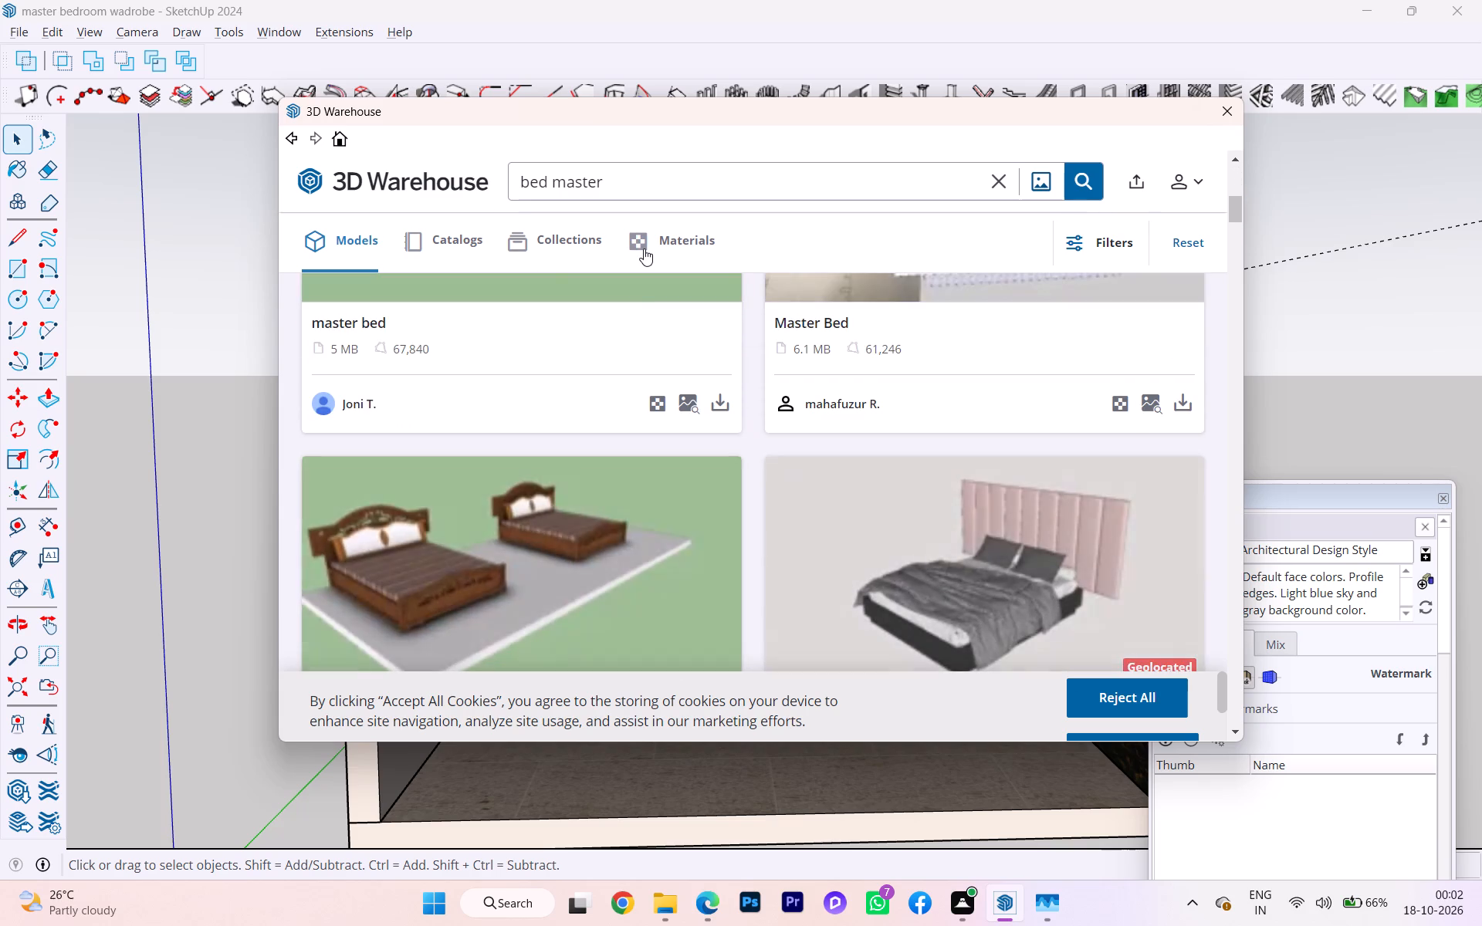
scroll(644, 248, "down", 6)
scroll(644, 248, "up", 1)
scroll(644, 248, "down", 1)
scroll(644, 248, "up", 4)
scroll(644, 248, "down", 2)
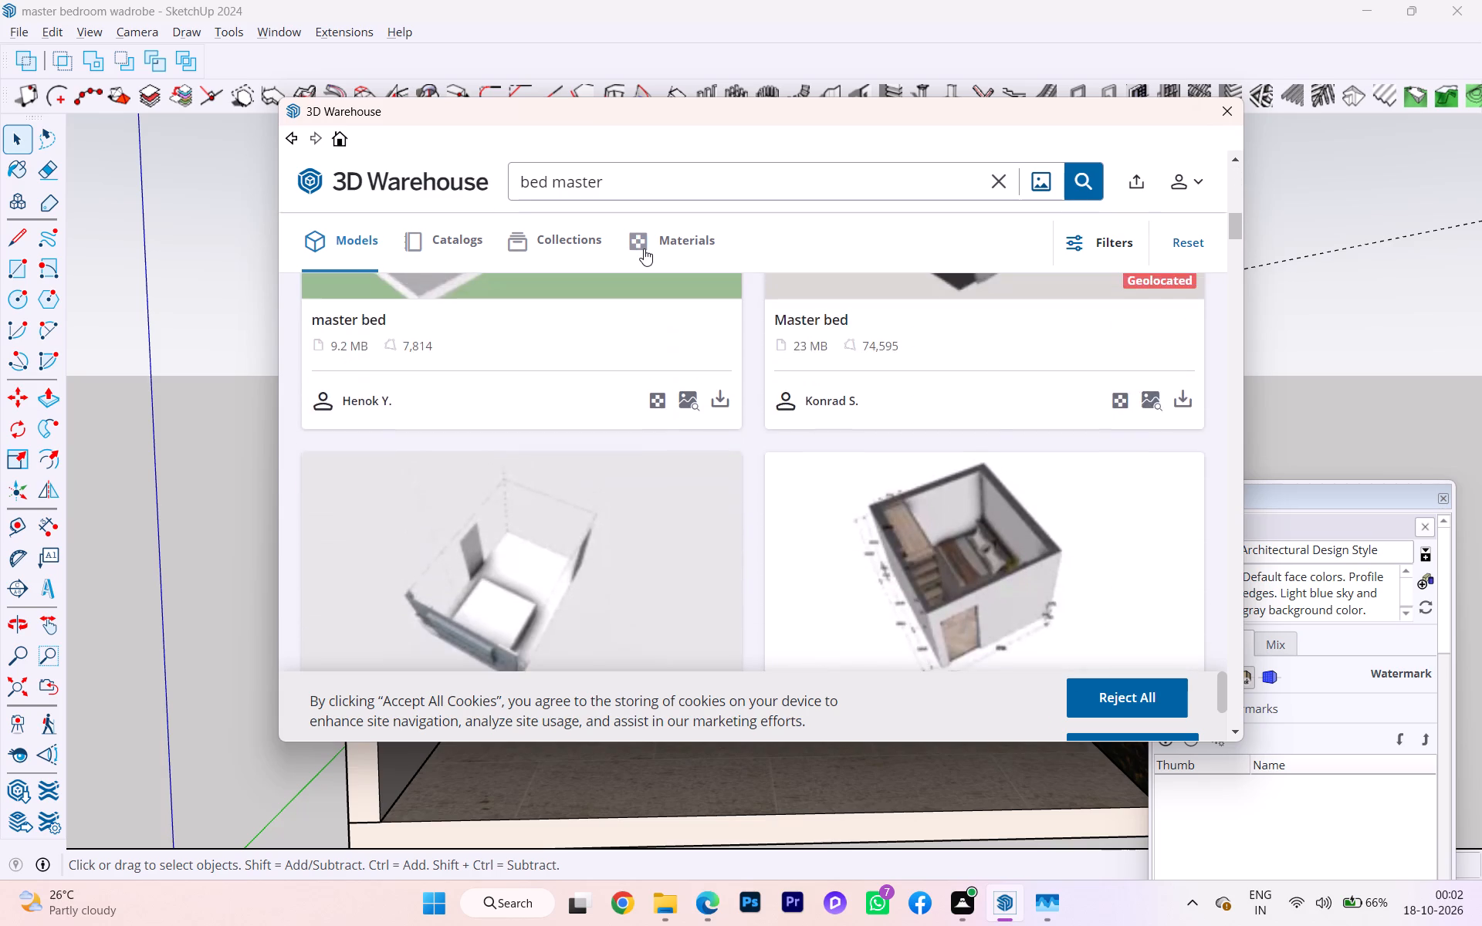
scroll(644, 248, "down", 3)
scroll(644, 248, "up", 2)
scroll(644, 250, "down", 2)
scroll(644, 251, "up", 1)
scroll(644, 251, "down", 3)
scroll(648, 262, "up", 1)
scroll(648, 262, "down", 1)
scroll(648, 262, "up", 2)
scroll(648, 262, "down", 6)
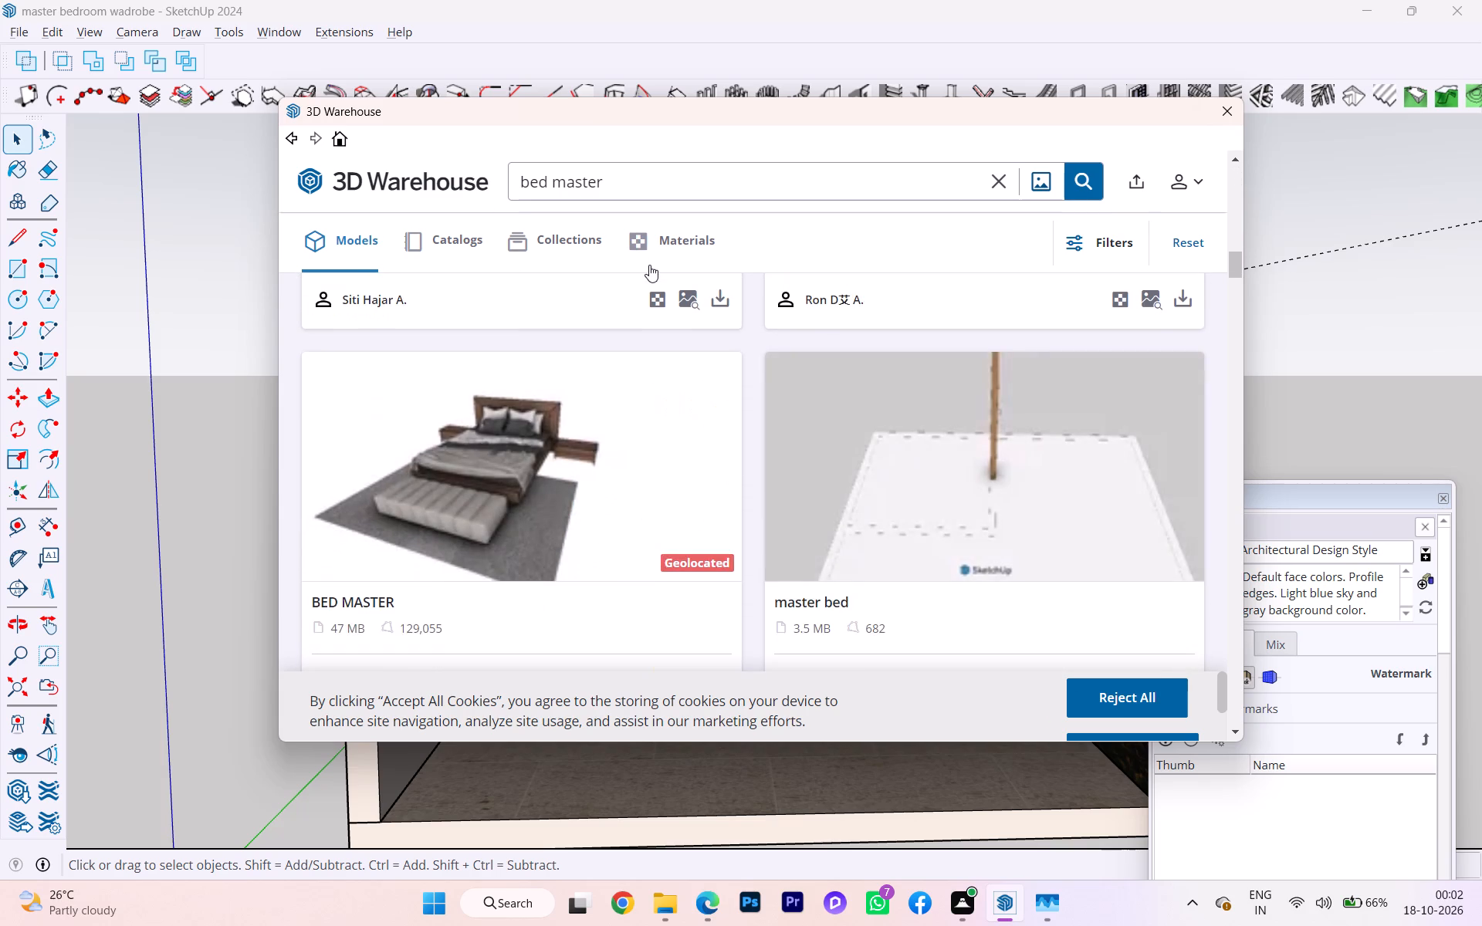
scroll(649, 265, "down", 1)
scroll(649, 265, "up", 2)
scroll(649, 265, "down", 1)
scroll(649, 265, "up", 13)
scroll(634, 225, "down", 1)
scroll(634, 225, "up", 6)
scroll(599, 264, "down", 1)
scroll(599, 264, "up", 3)
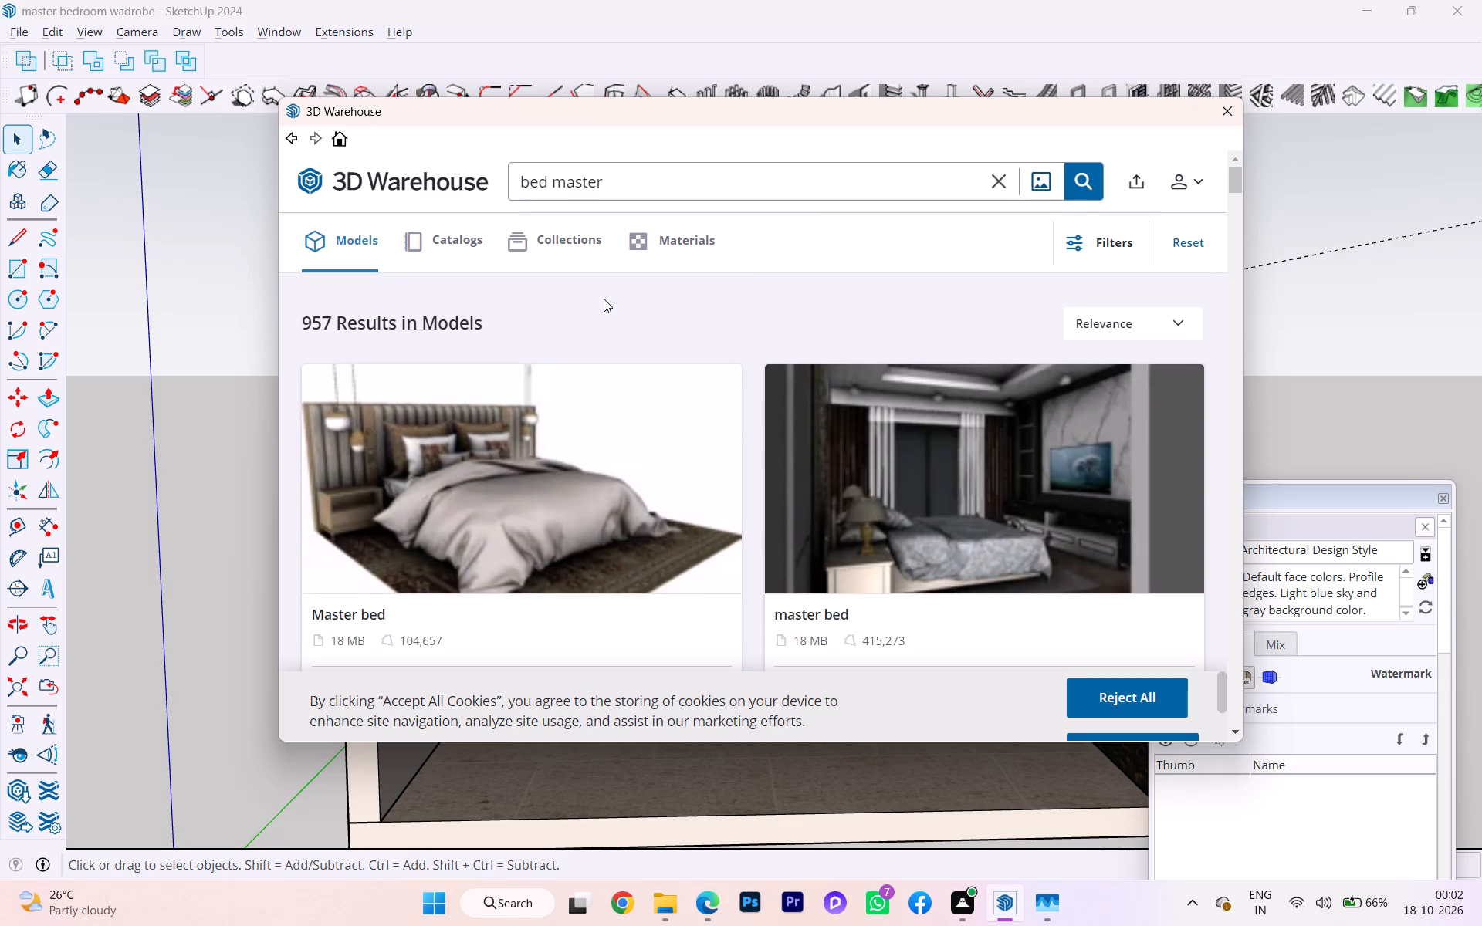
scroll(607, 366, "up", 4)
scroll(693, 384, "up", 3)
scroll(693, 383, "down", 1)
scroll(693, 382, "up", 1)
scroll(693, 363, "down", 5)
scroll(693, 363, "up", 1)
scroll(694, 400, "down", 7)
scroll(727, 416, "up", 2)
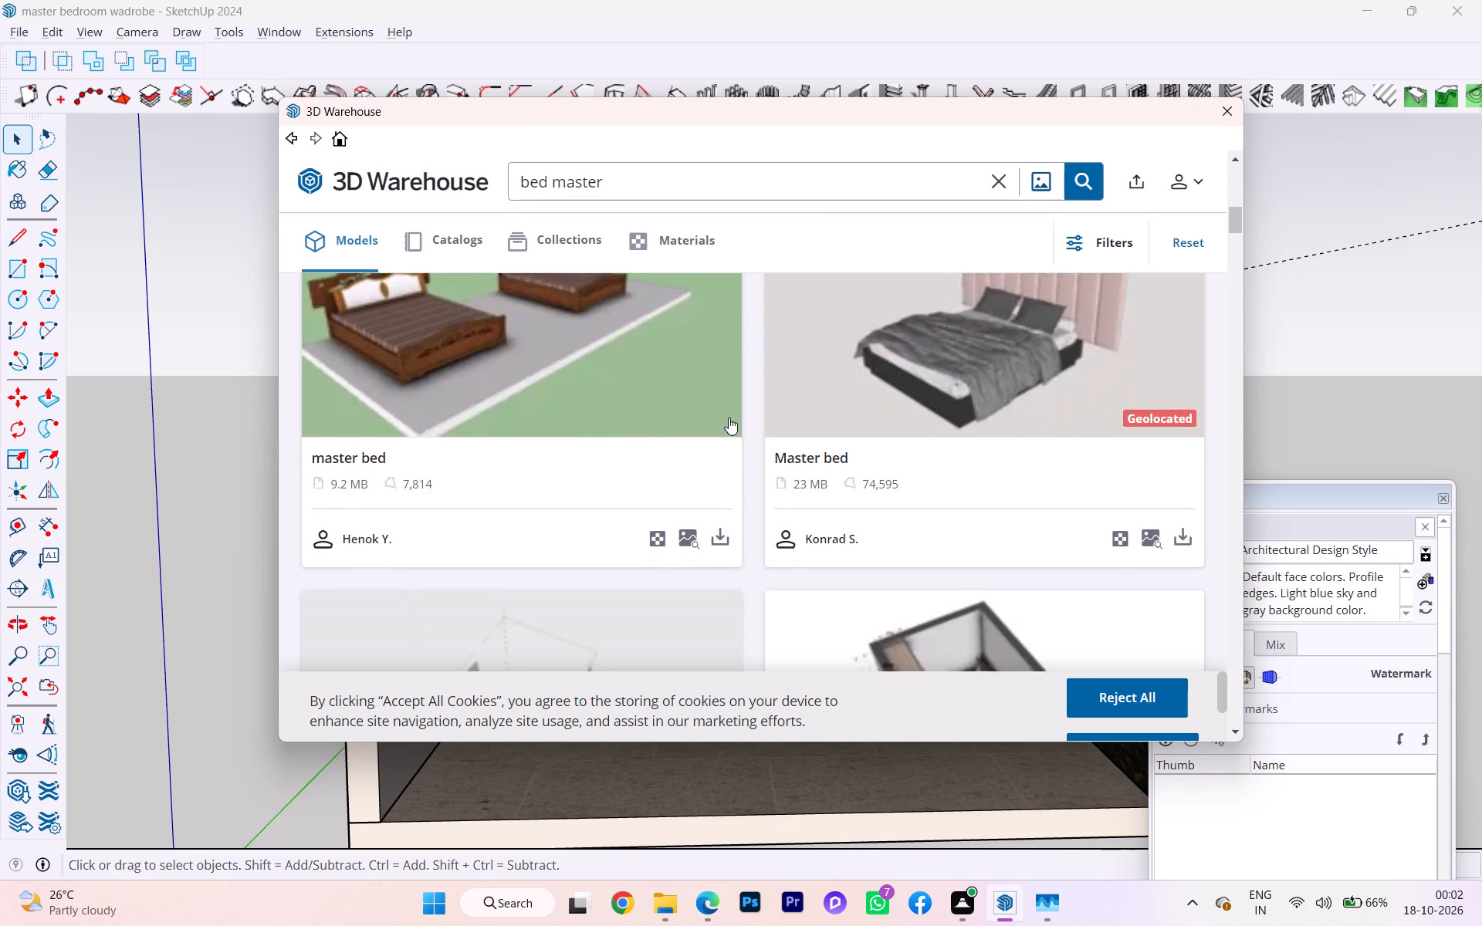
scroll(729, 417, "up", 6)
scroll(734, 400, "down", 1)
scroll(734, 400, "up", 1)
scroll(734, 400, "down", 1)
scroll(734, 400, "up", 1)
scroll(734, 400, "down", 1)
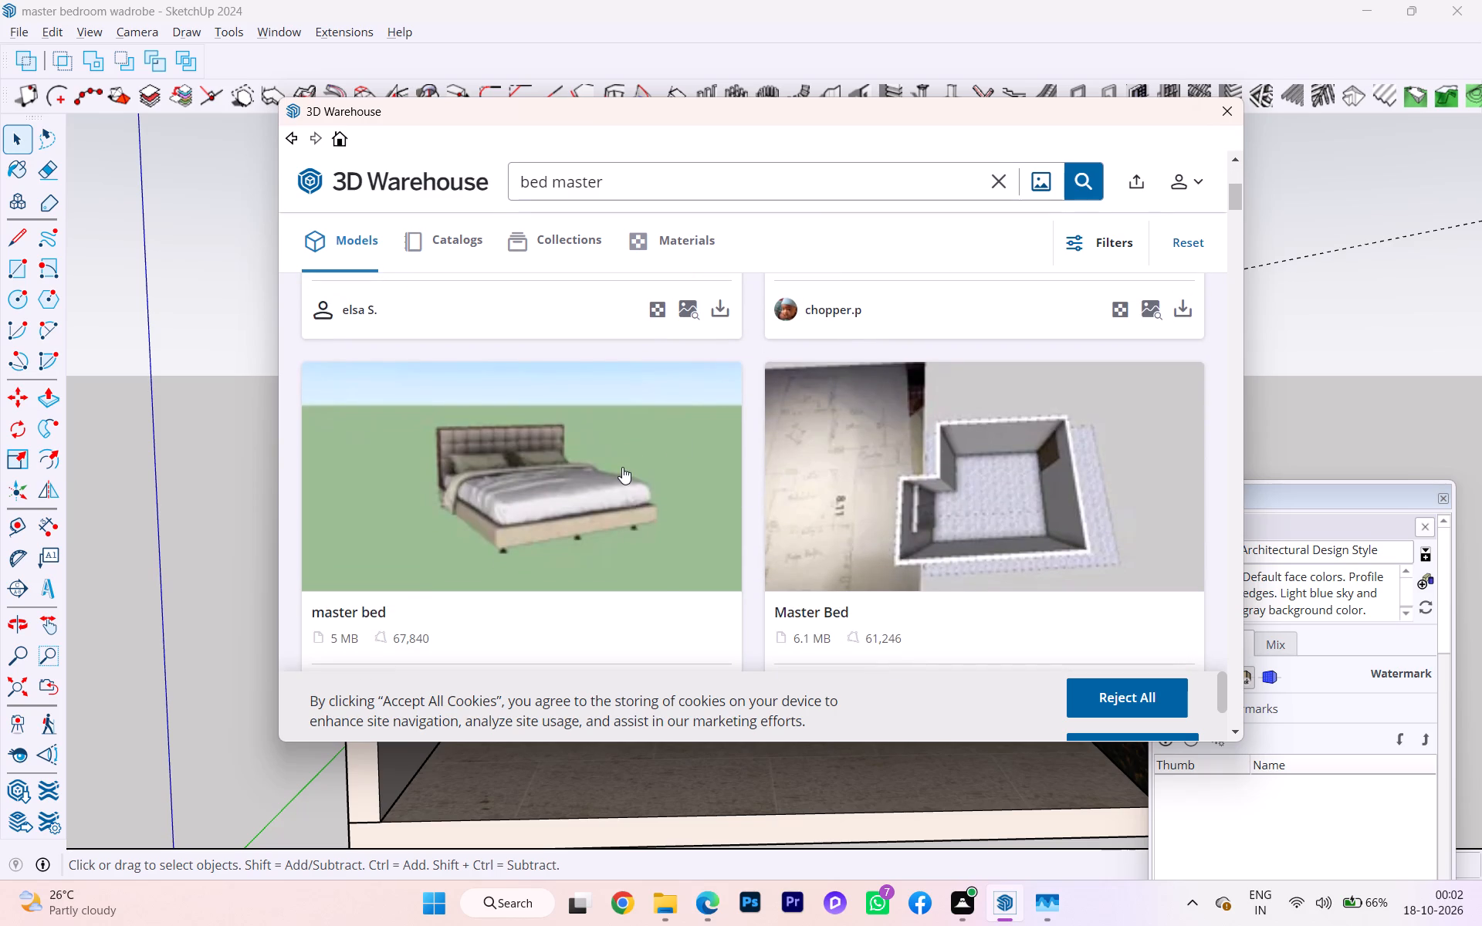
scroll(667, 576, "down", 2)
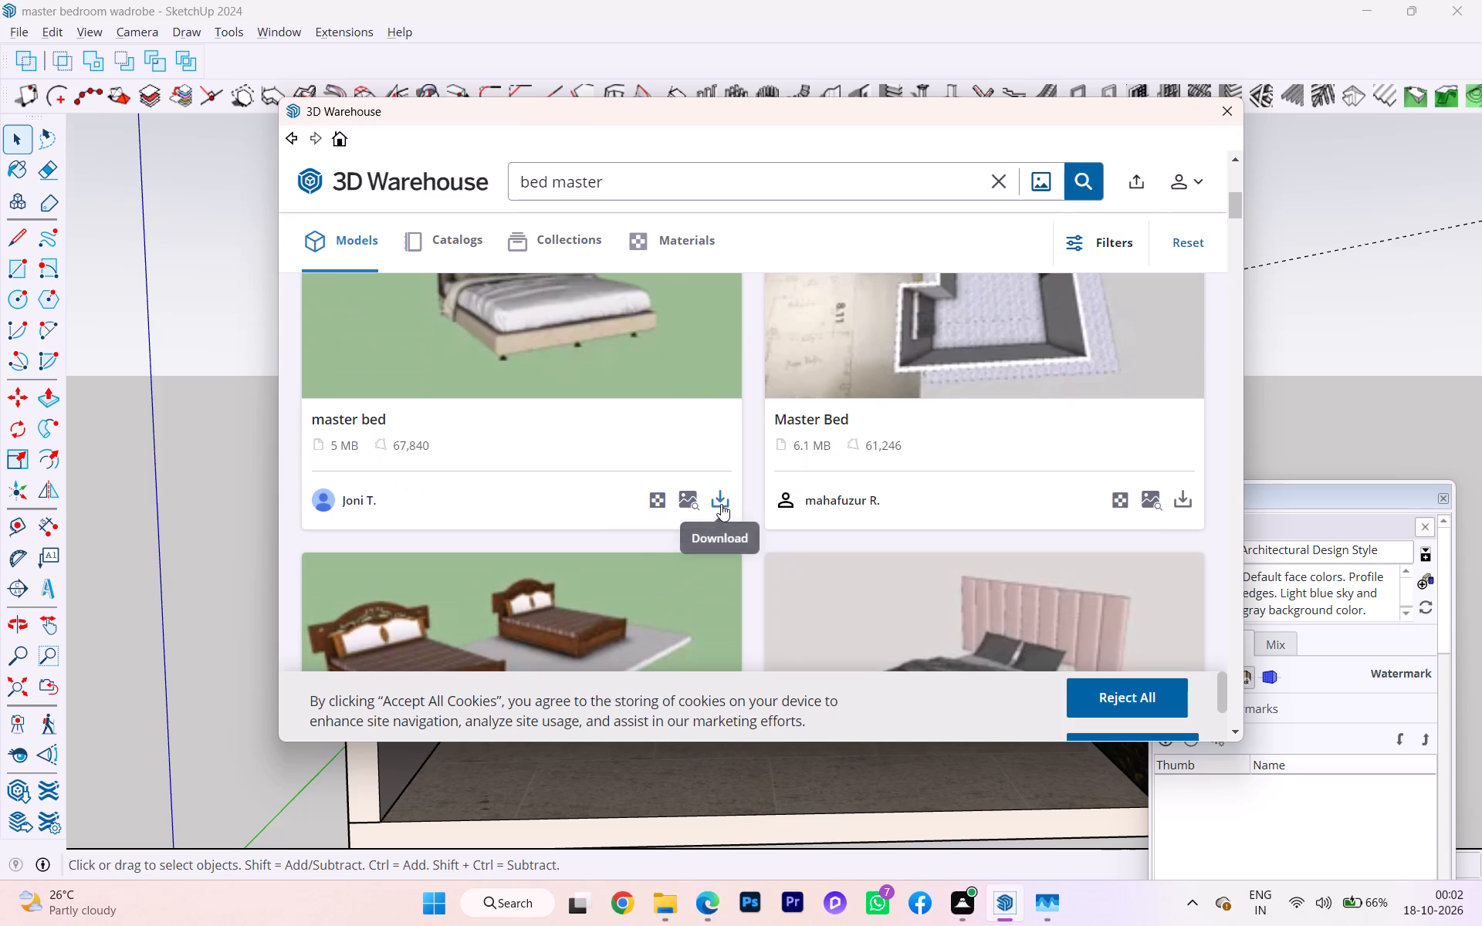
Download the 5 MB "master bed" model from 3D Warehouse into the SketchUp model and place it on the bedroom floor.
left_click(721, 504)
left_click(699, 447)
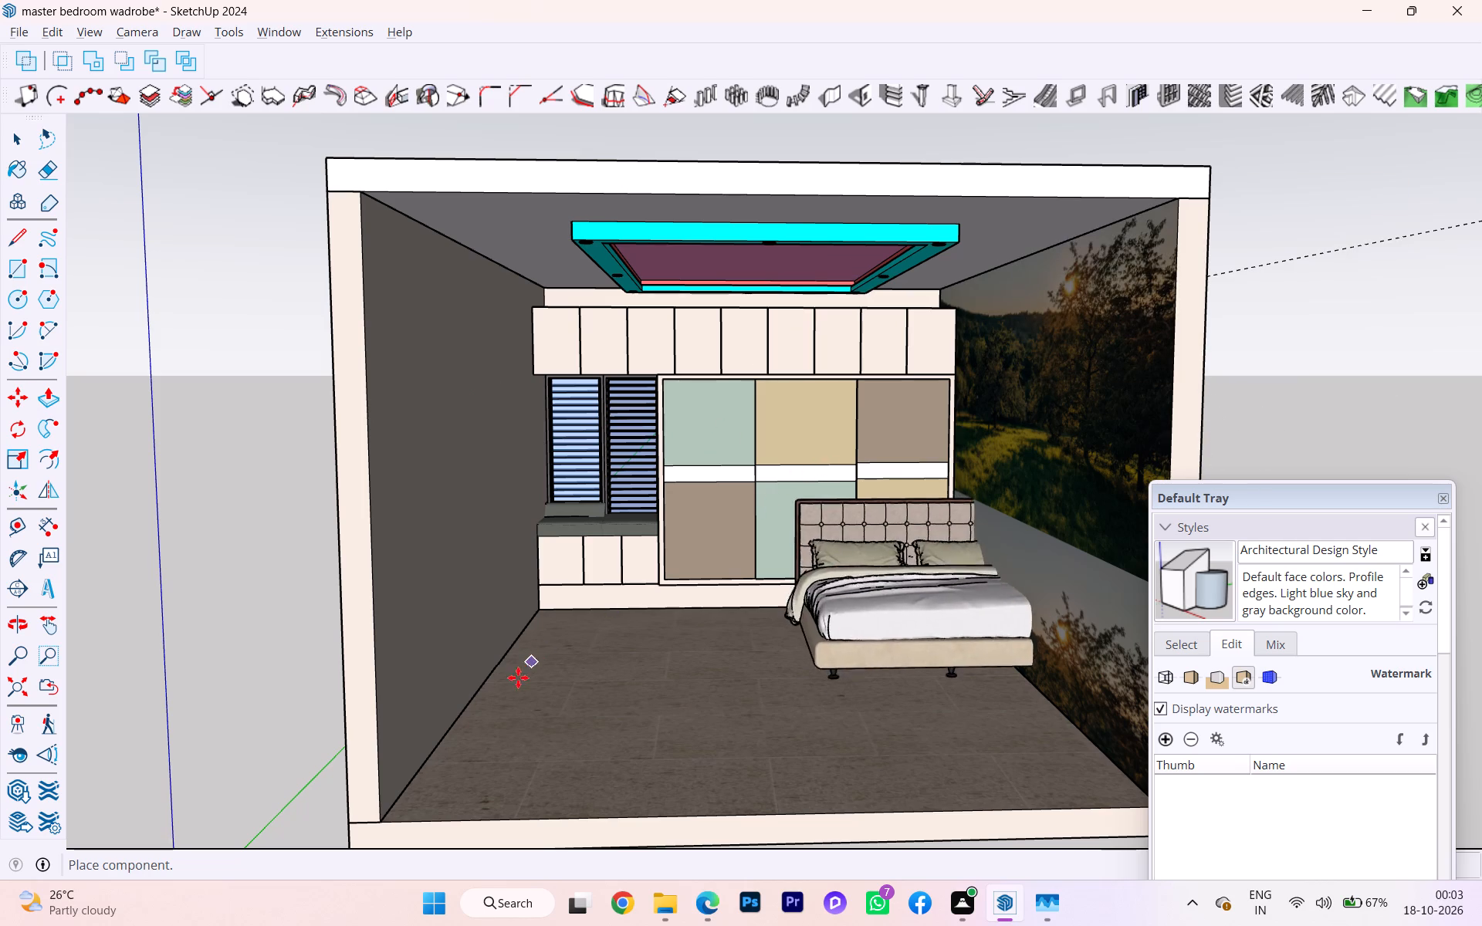
left_click(426, 718)
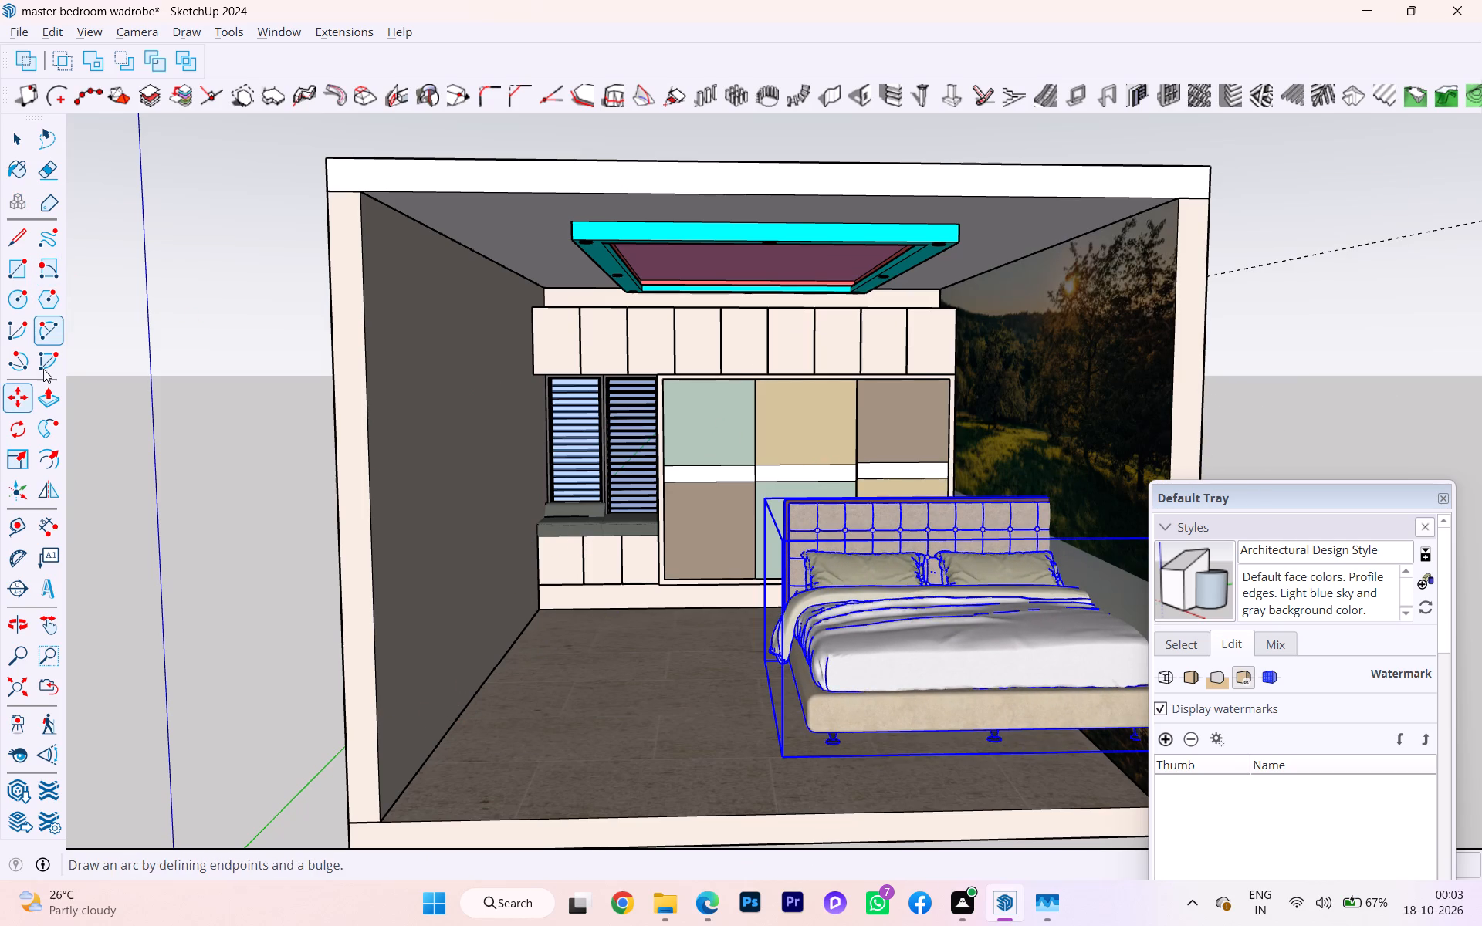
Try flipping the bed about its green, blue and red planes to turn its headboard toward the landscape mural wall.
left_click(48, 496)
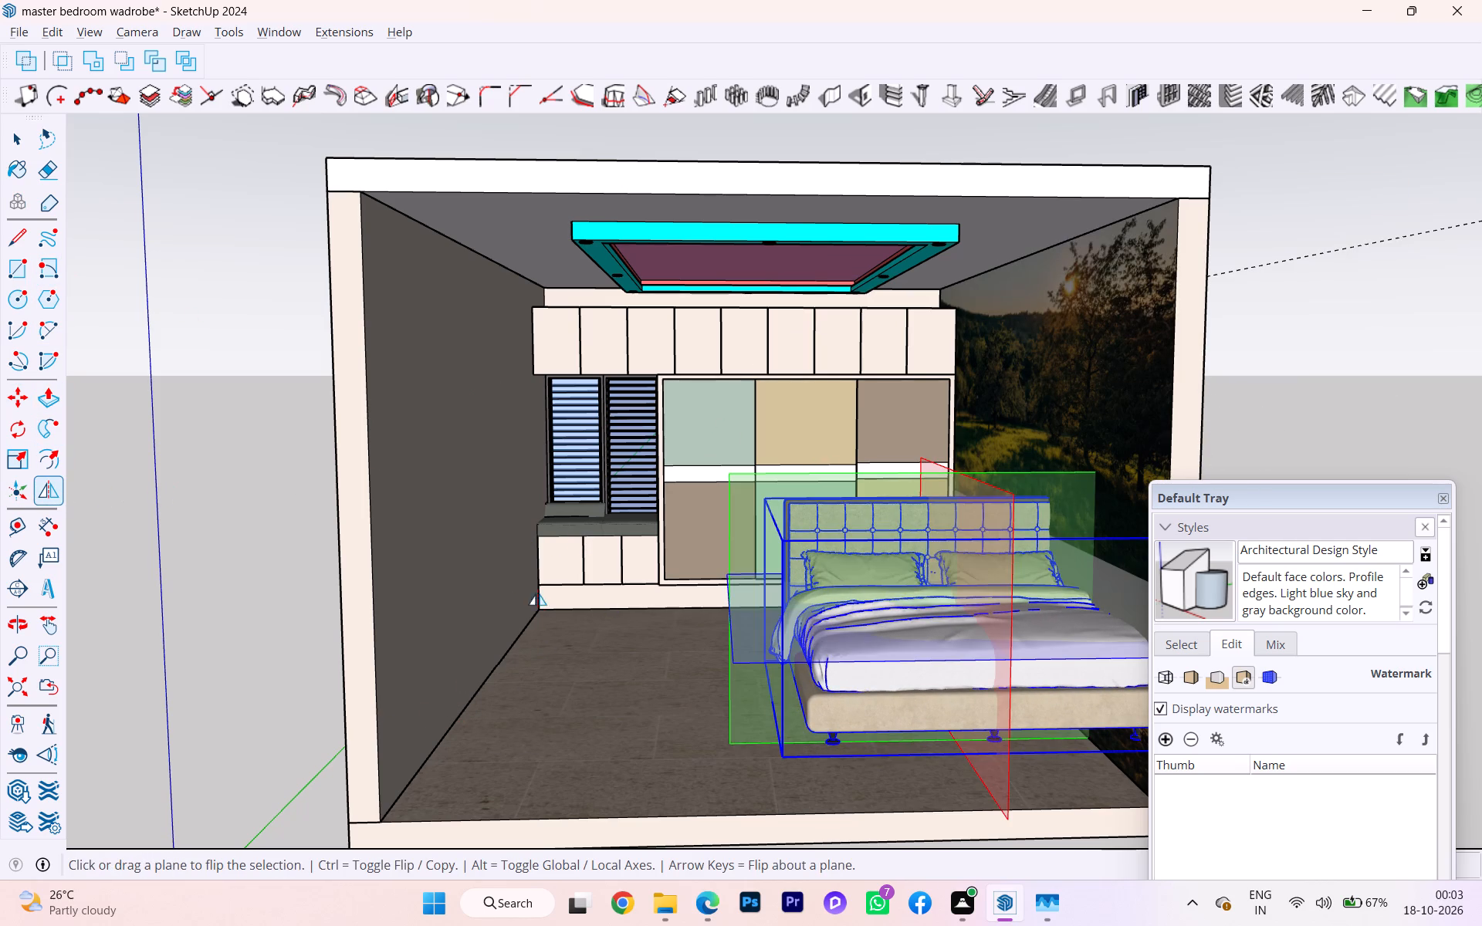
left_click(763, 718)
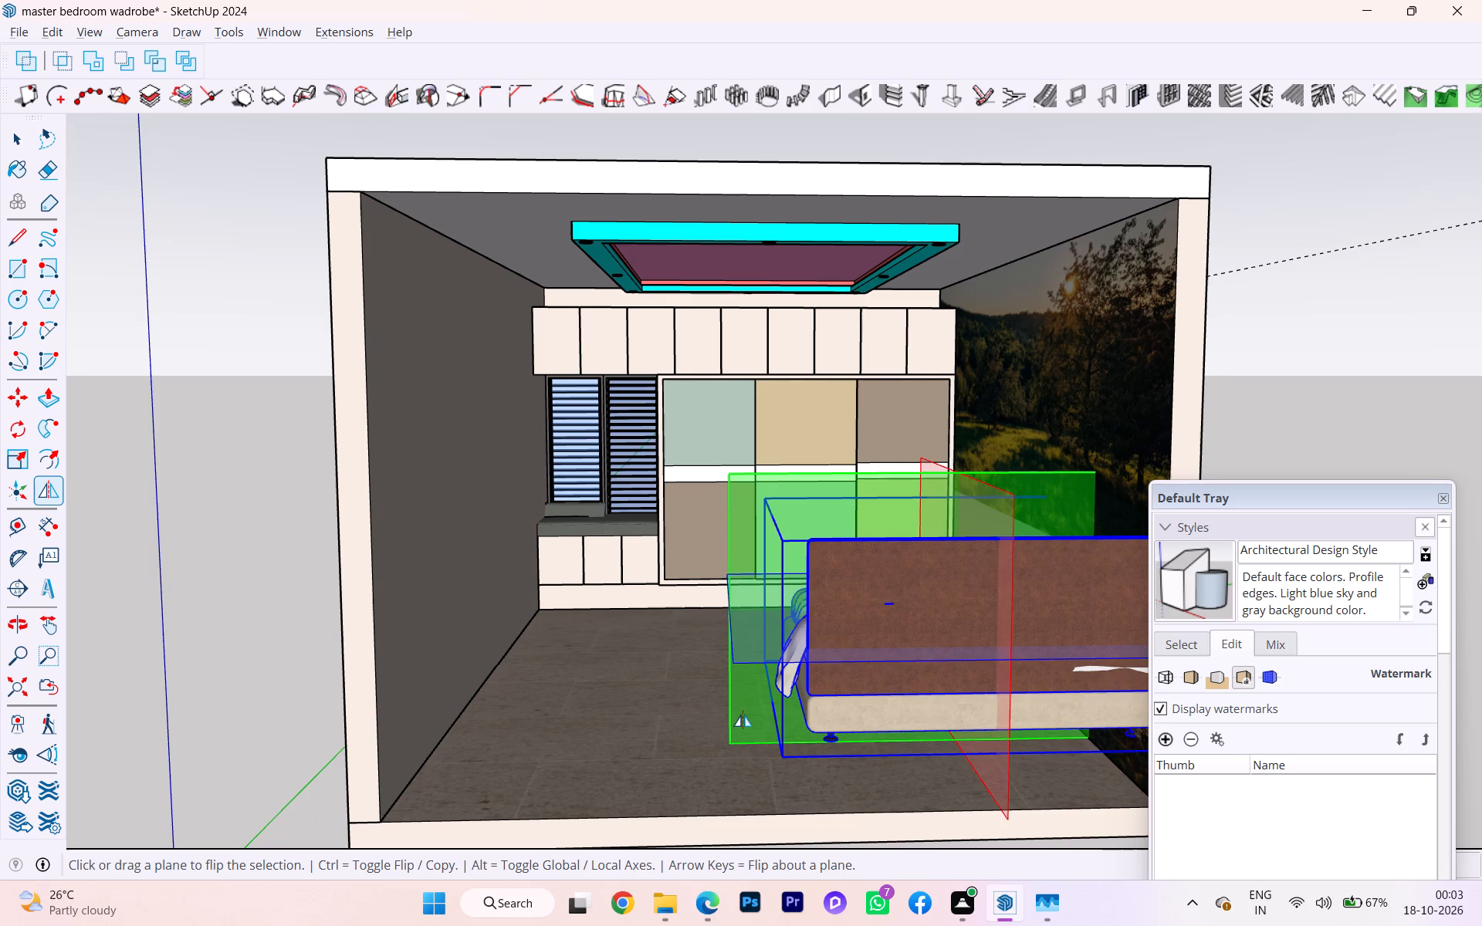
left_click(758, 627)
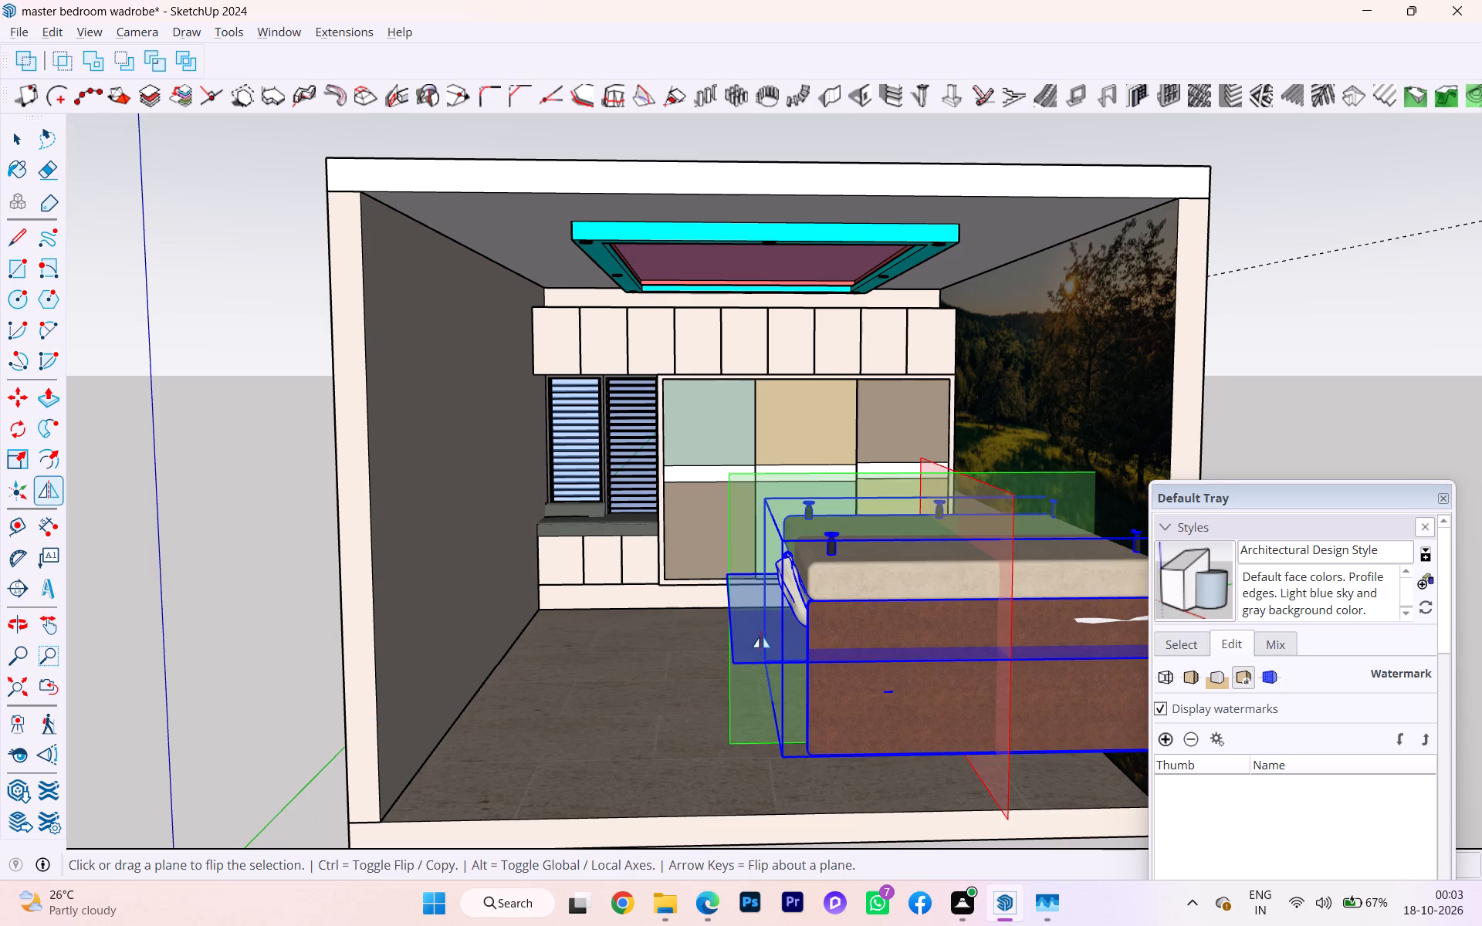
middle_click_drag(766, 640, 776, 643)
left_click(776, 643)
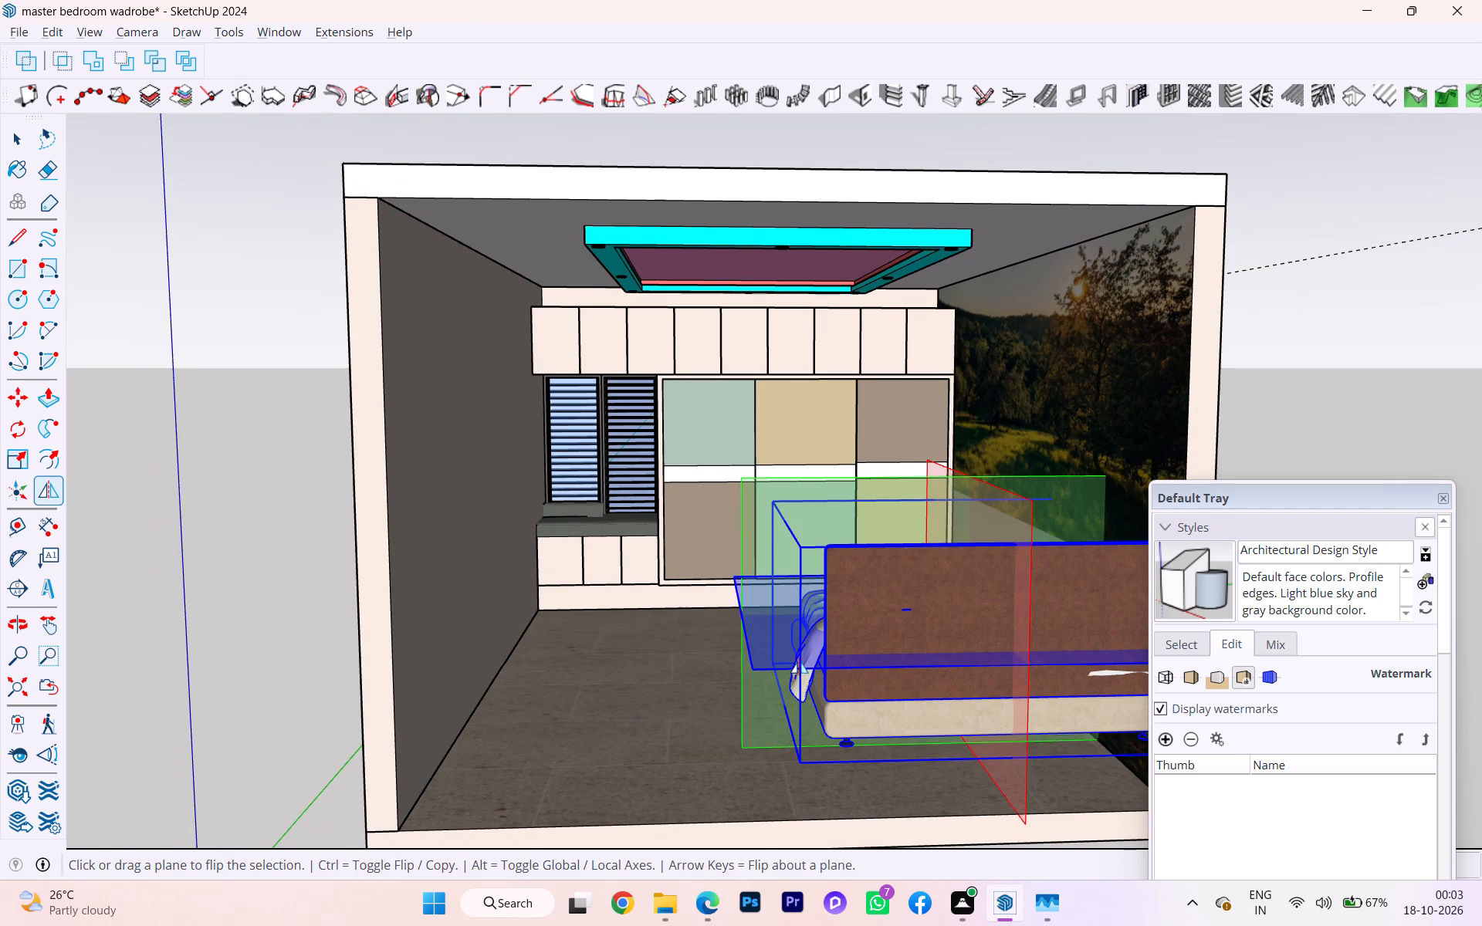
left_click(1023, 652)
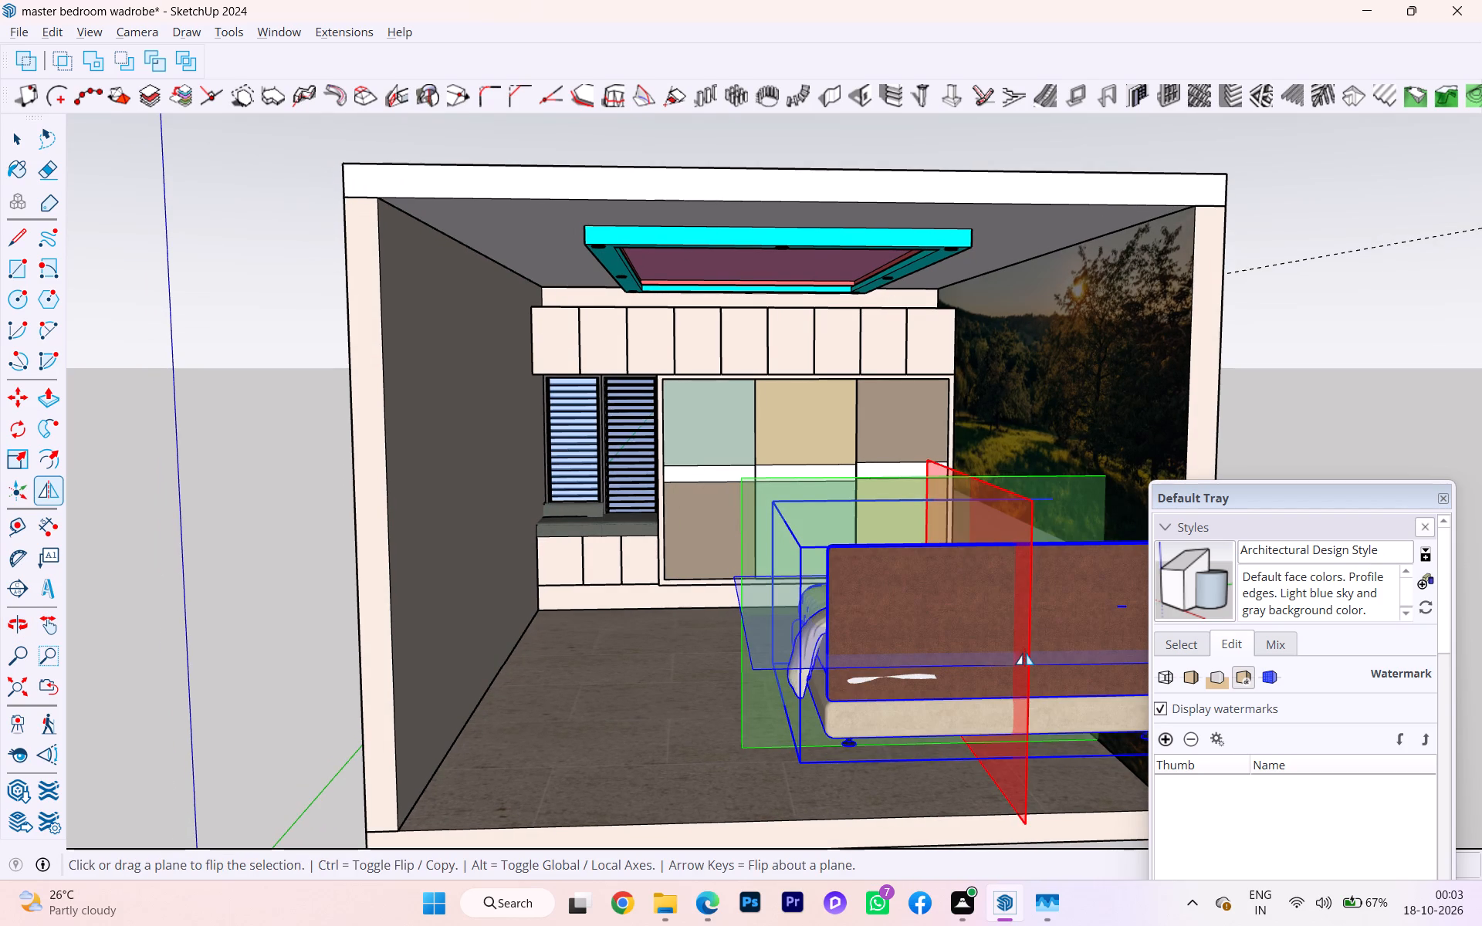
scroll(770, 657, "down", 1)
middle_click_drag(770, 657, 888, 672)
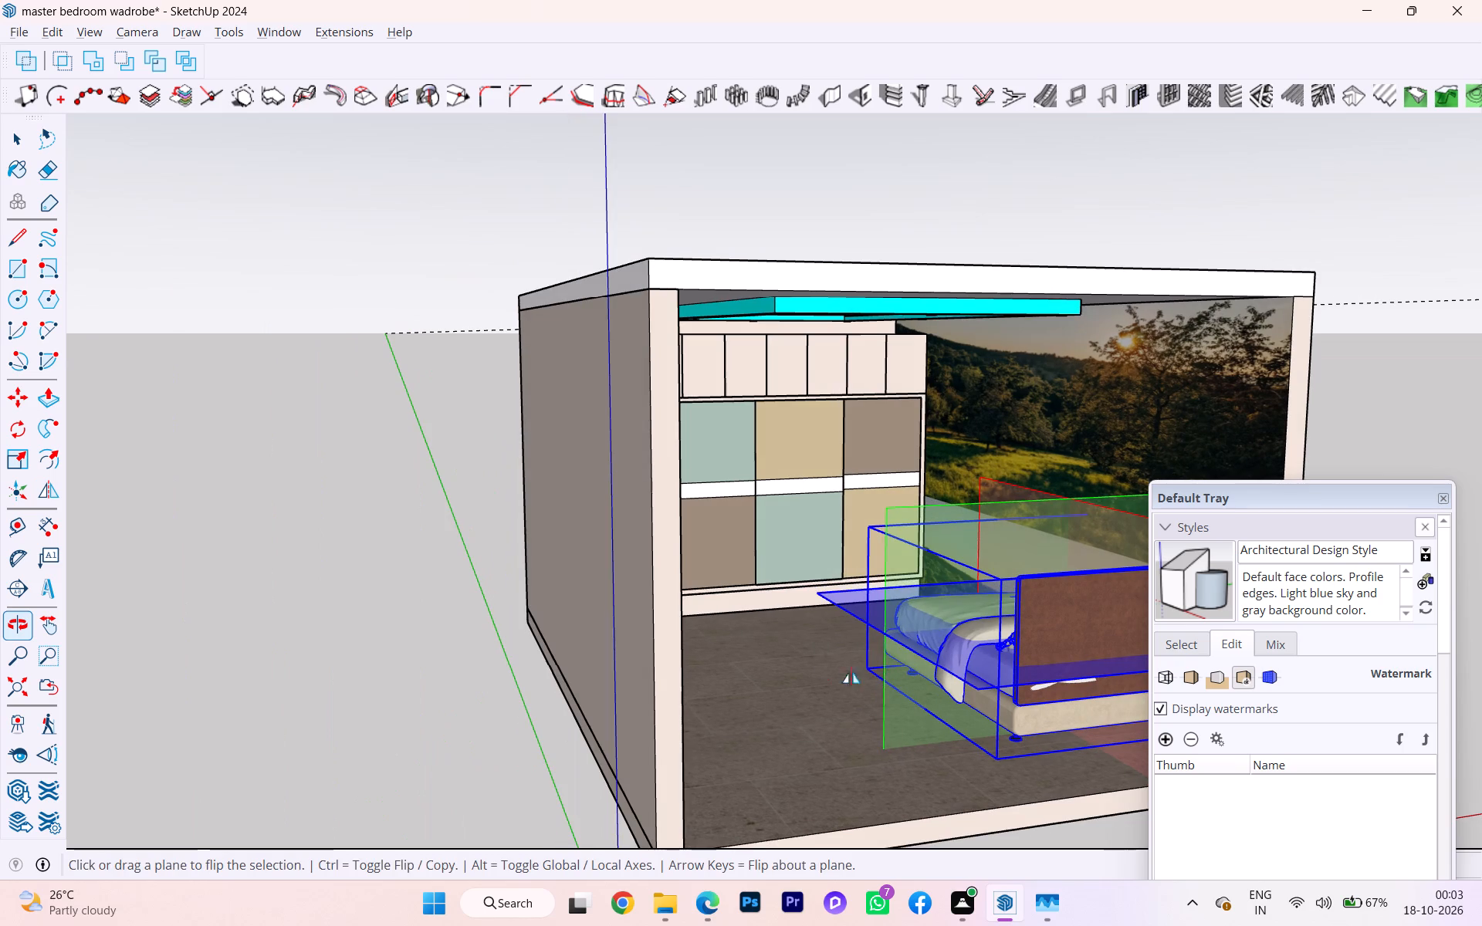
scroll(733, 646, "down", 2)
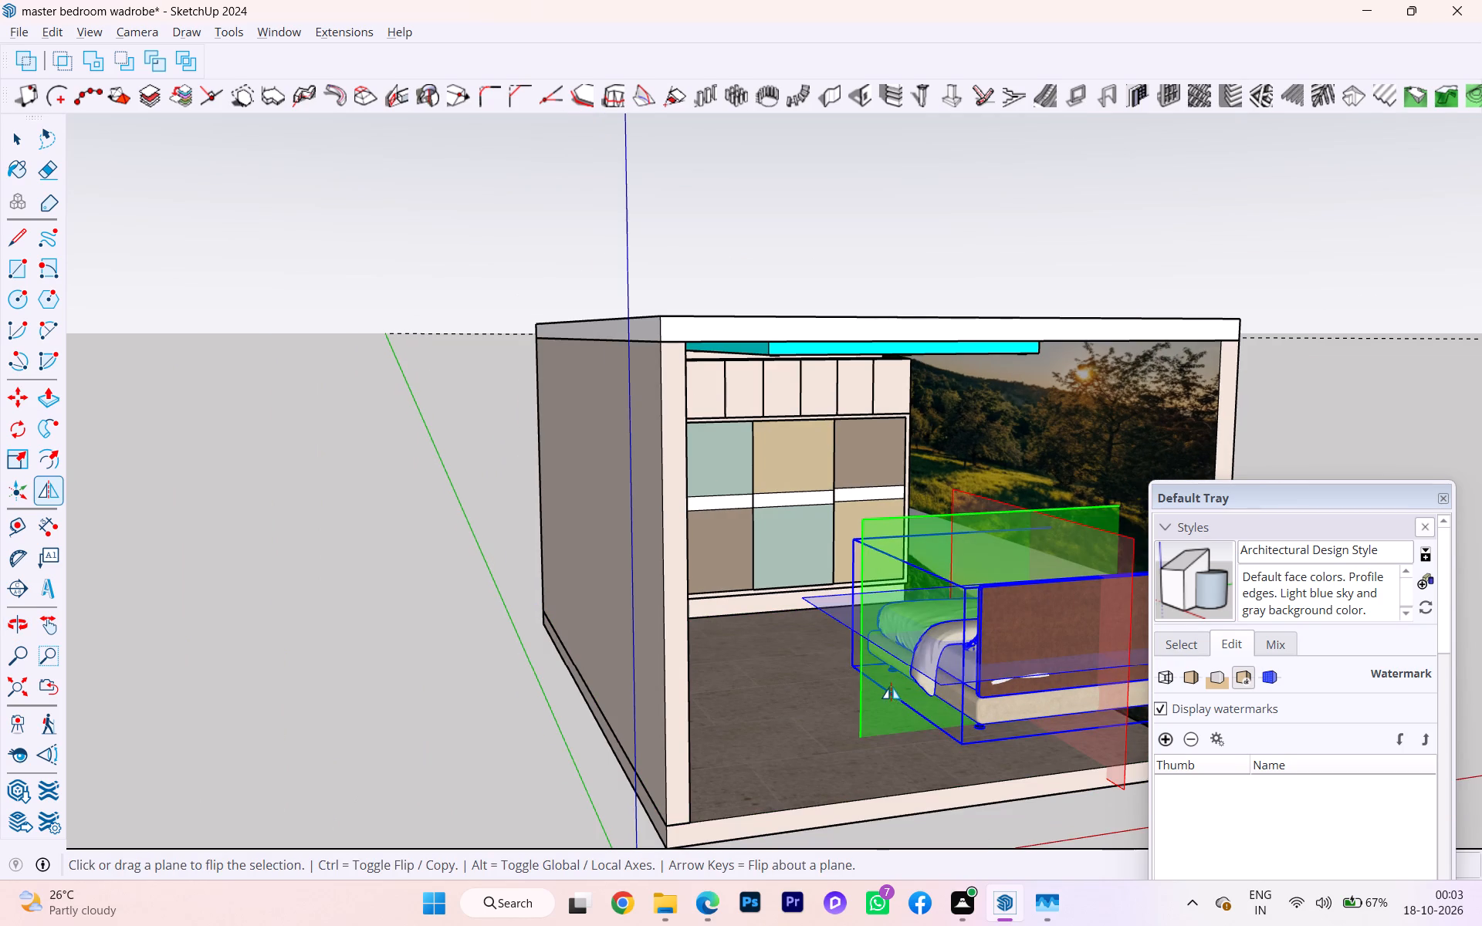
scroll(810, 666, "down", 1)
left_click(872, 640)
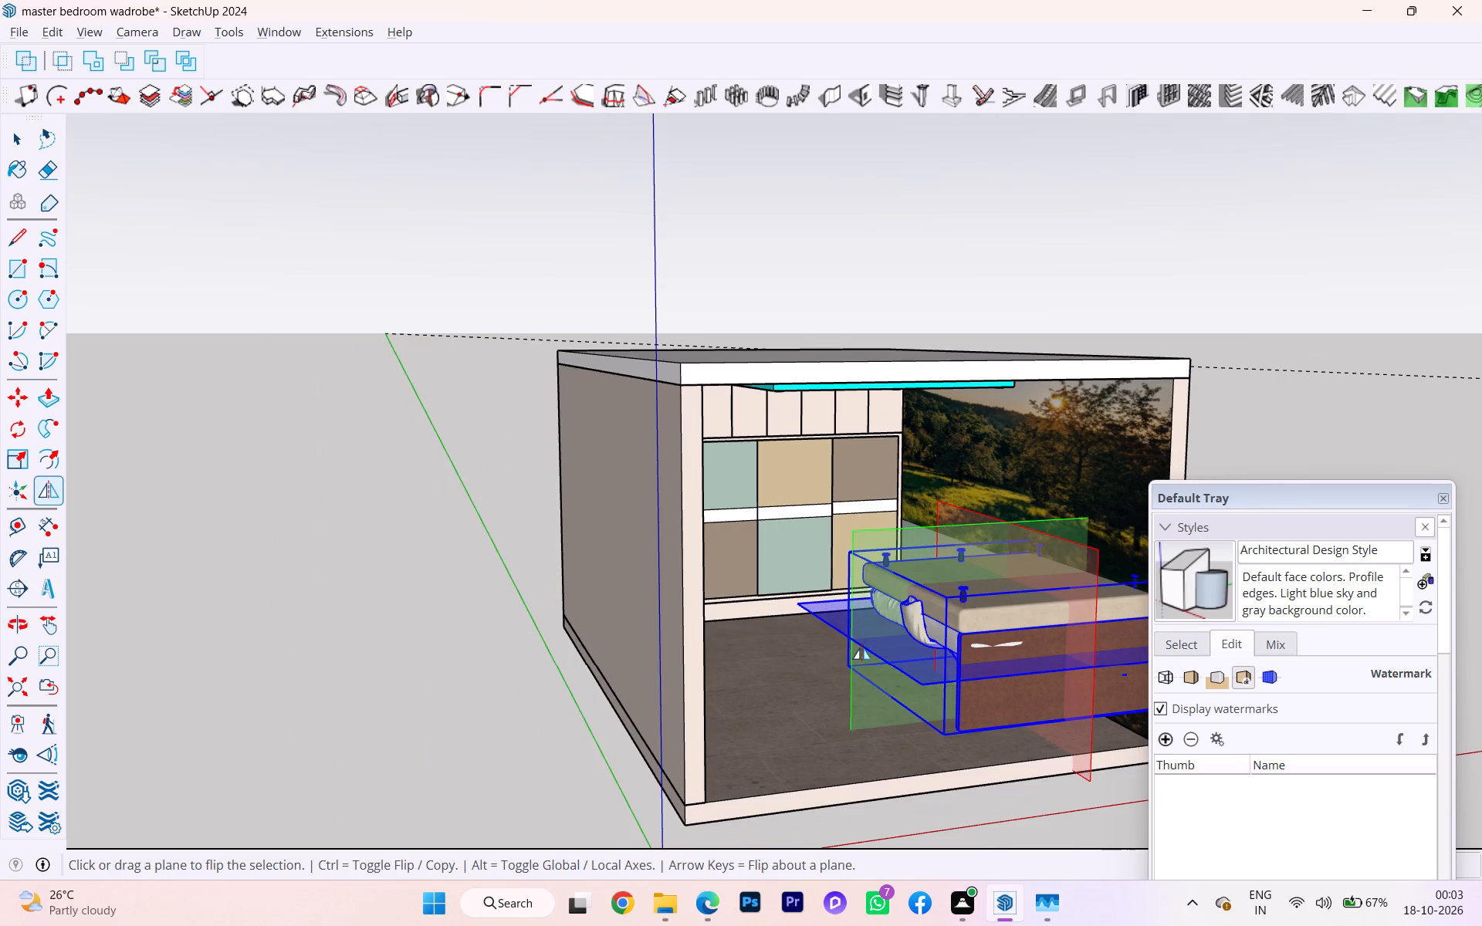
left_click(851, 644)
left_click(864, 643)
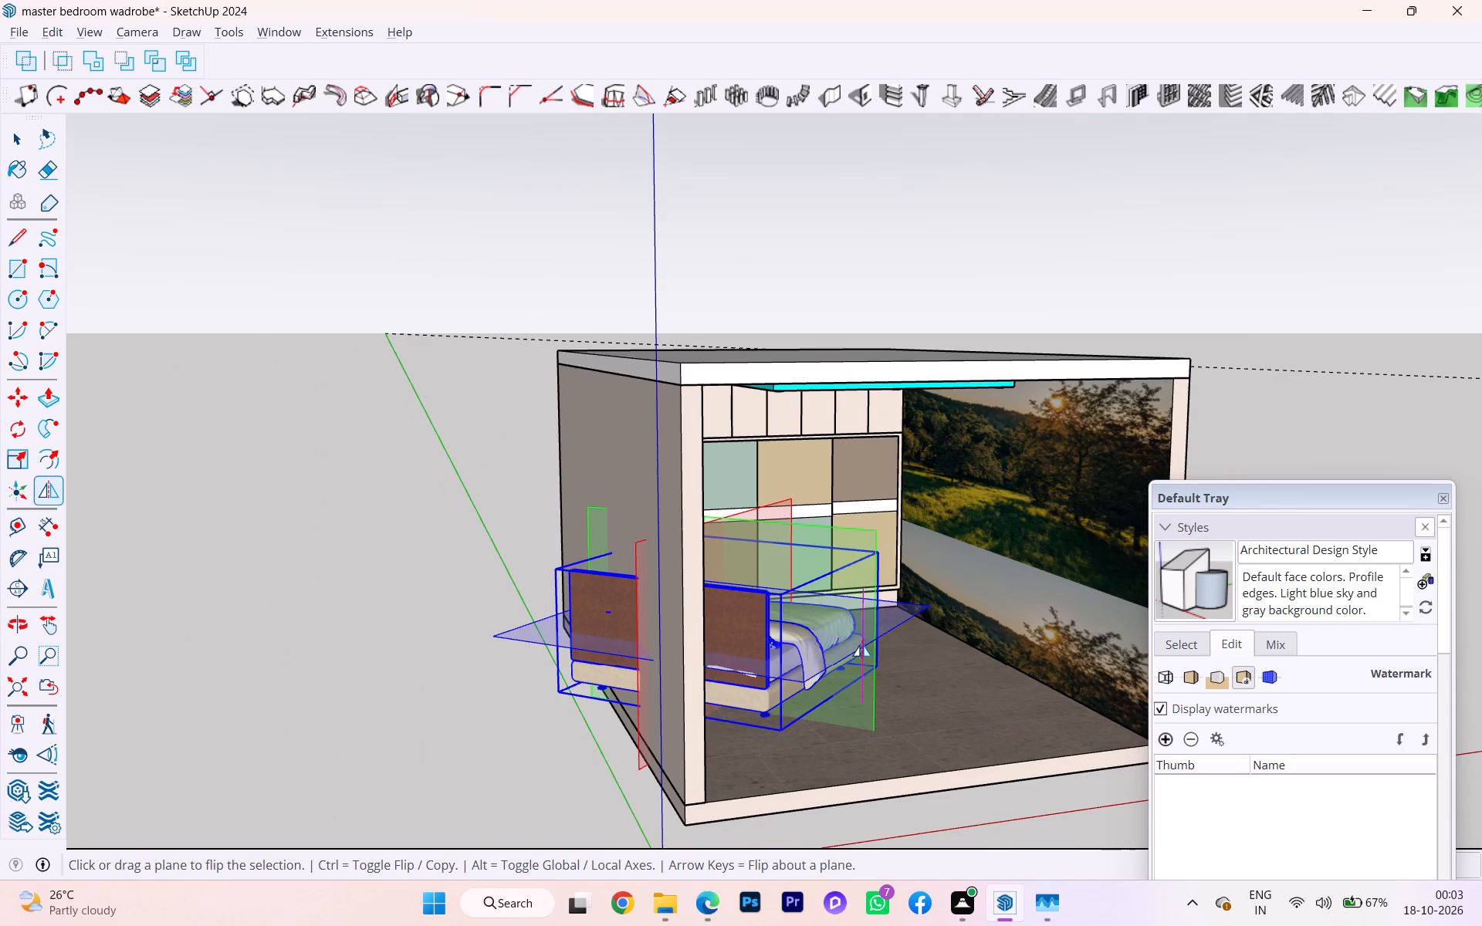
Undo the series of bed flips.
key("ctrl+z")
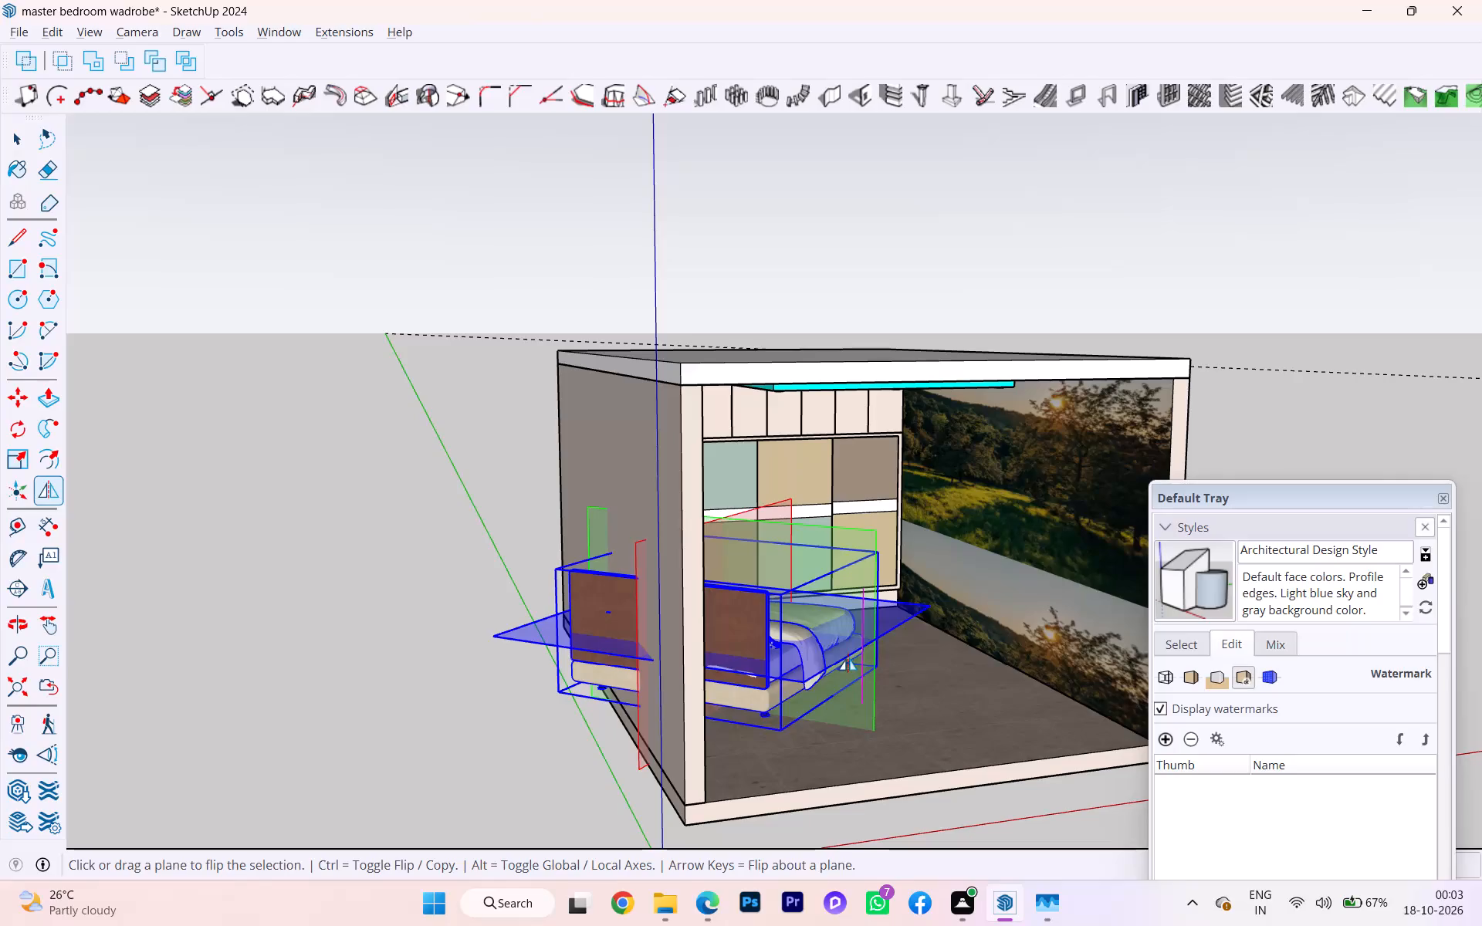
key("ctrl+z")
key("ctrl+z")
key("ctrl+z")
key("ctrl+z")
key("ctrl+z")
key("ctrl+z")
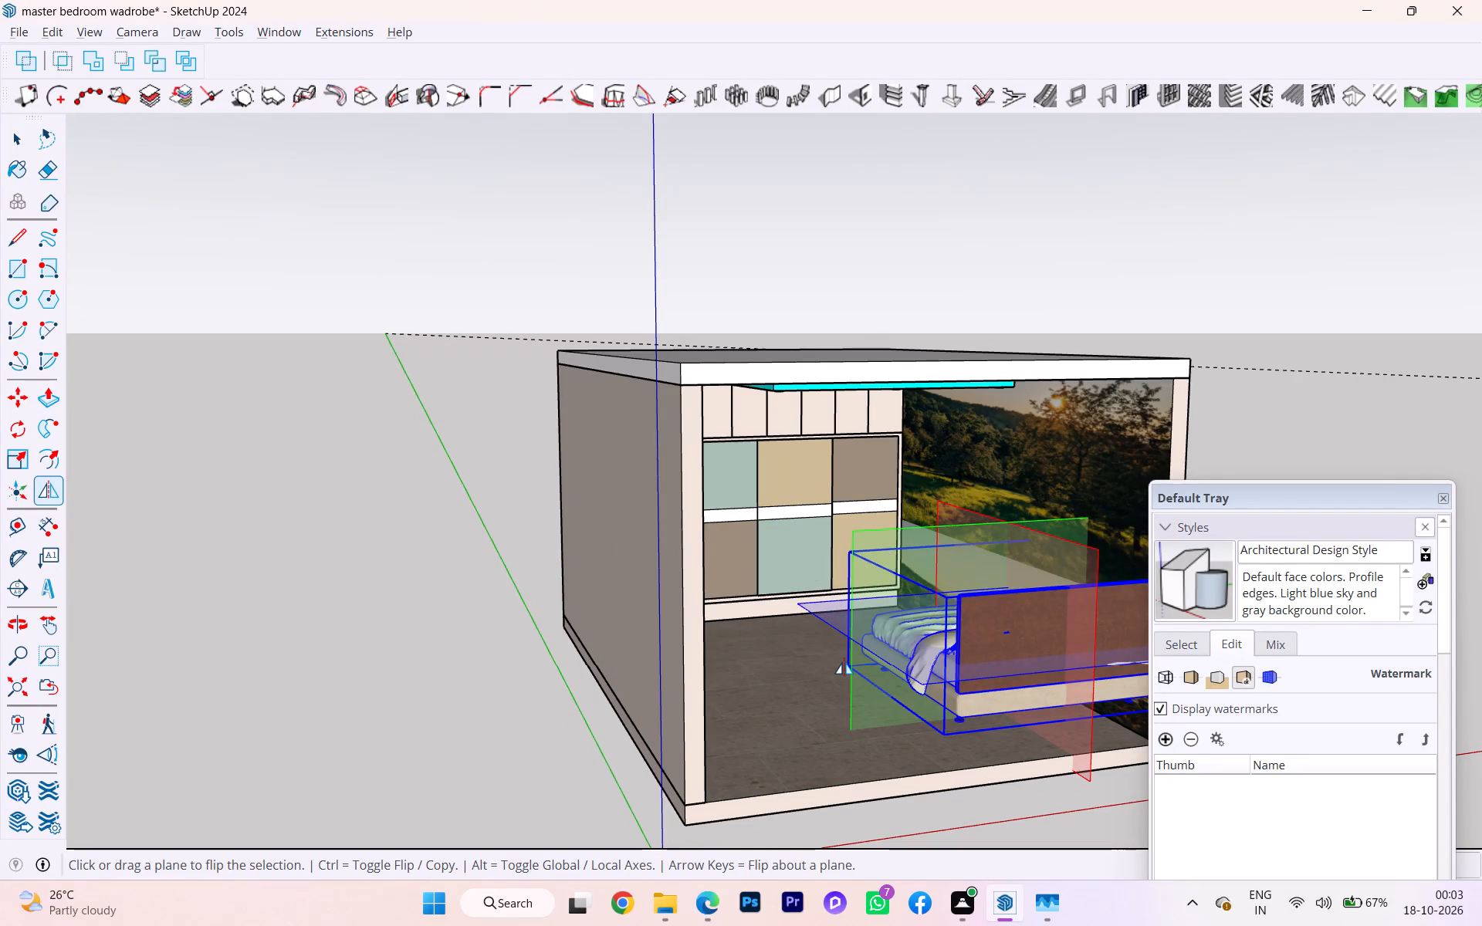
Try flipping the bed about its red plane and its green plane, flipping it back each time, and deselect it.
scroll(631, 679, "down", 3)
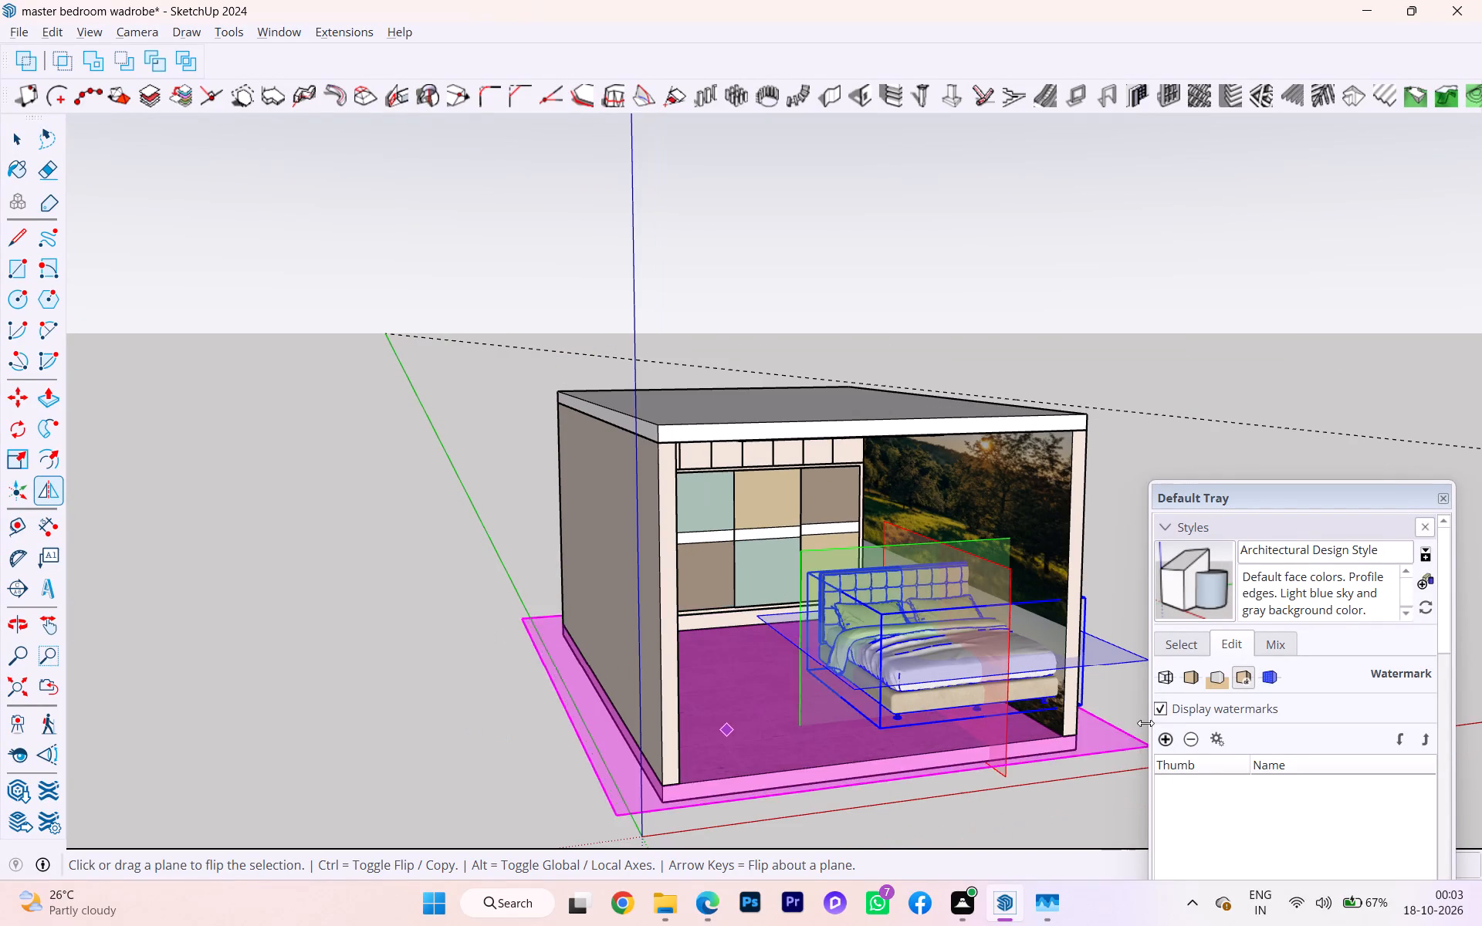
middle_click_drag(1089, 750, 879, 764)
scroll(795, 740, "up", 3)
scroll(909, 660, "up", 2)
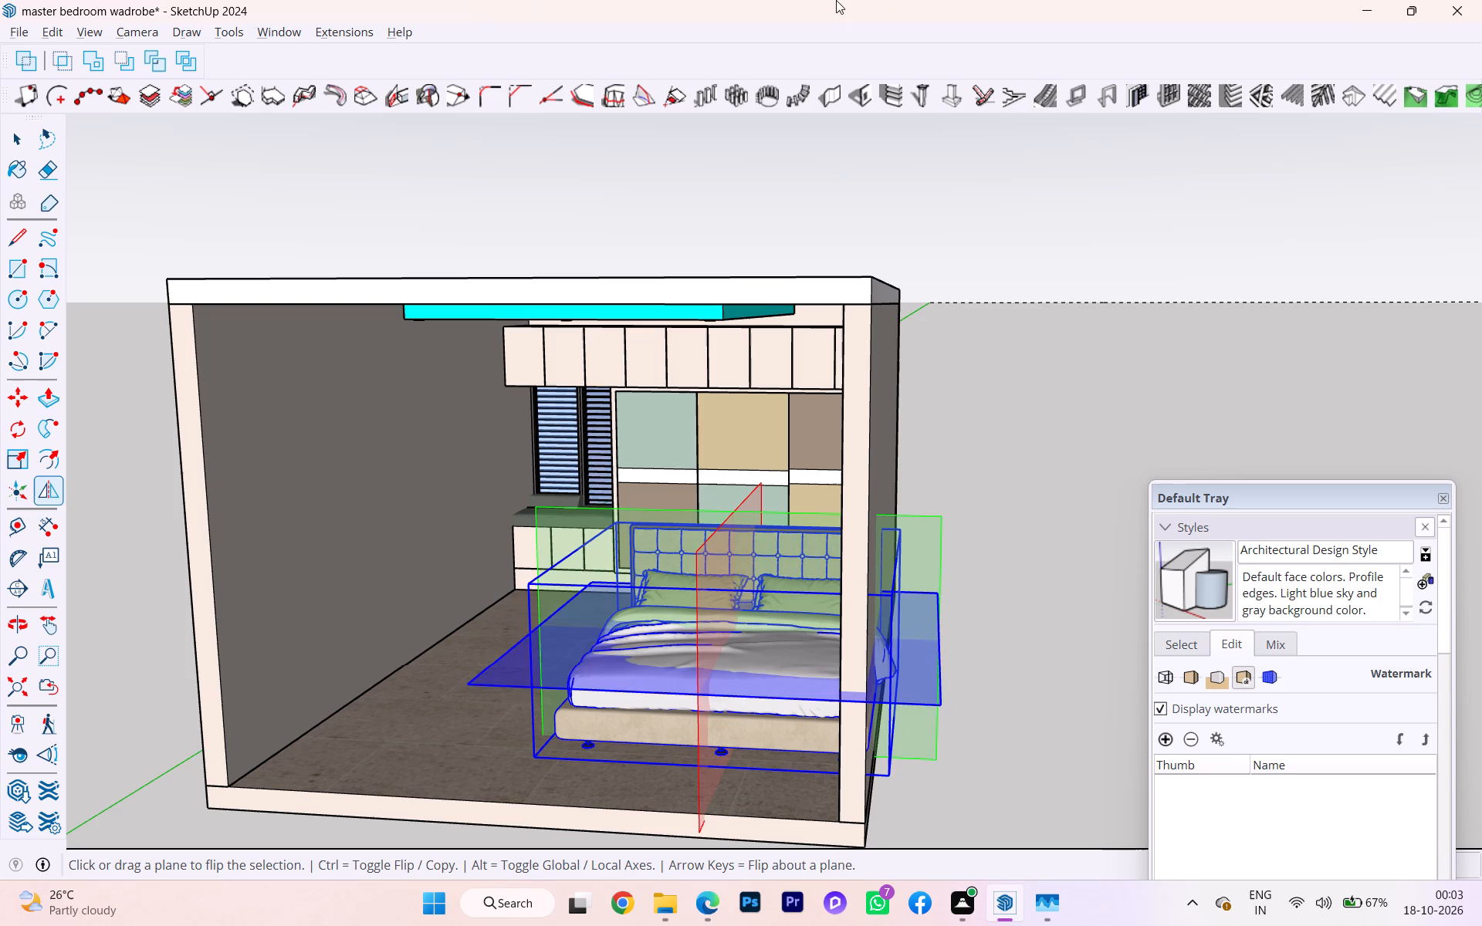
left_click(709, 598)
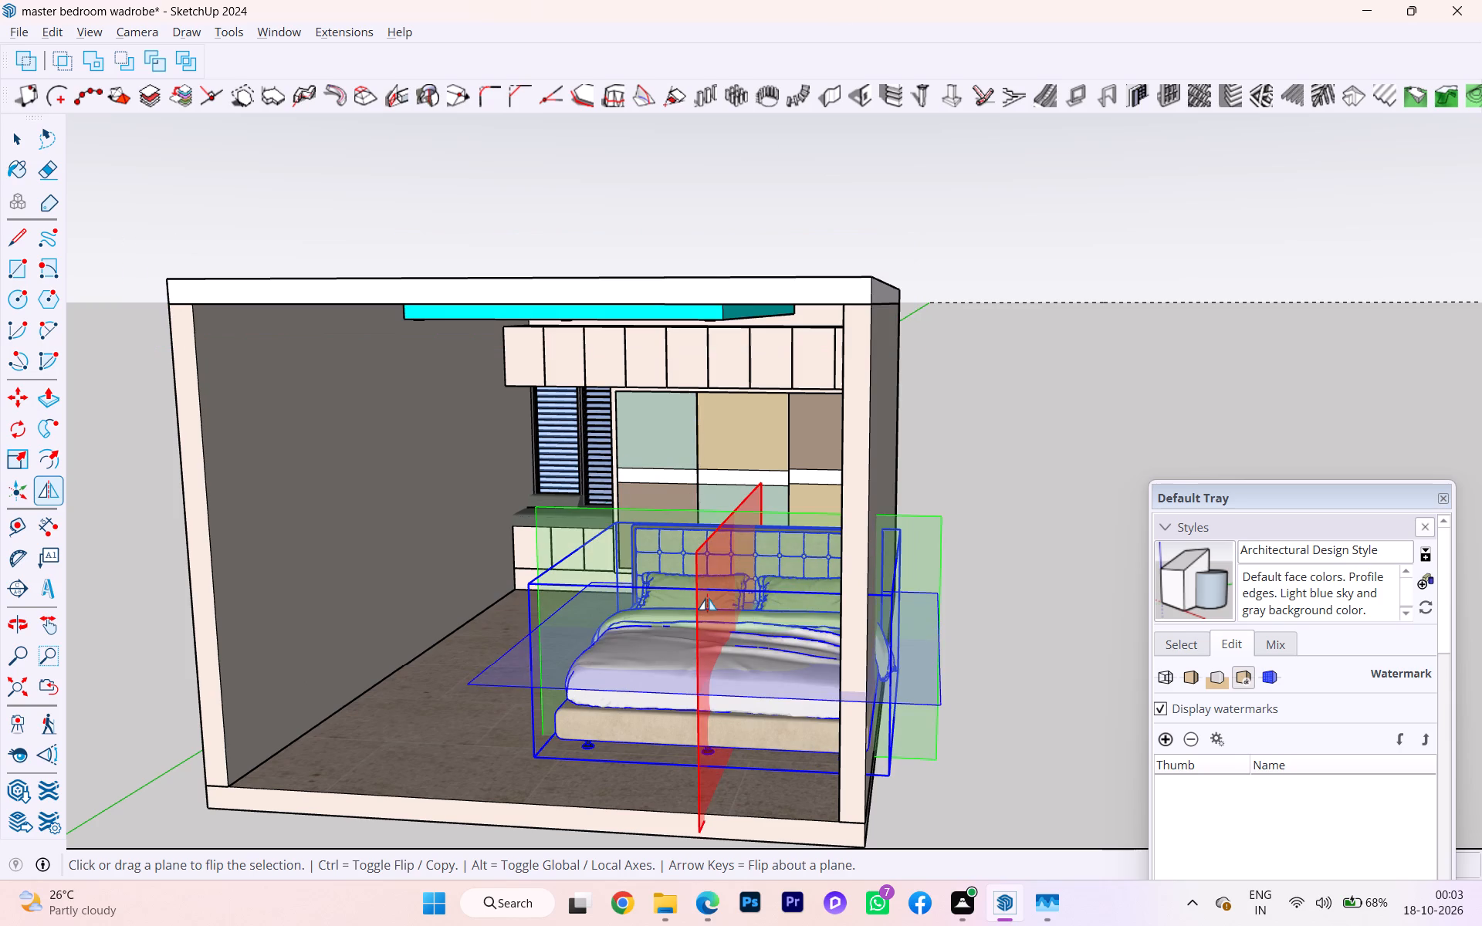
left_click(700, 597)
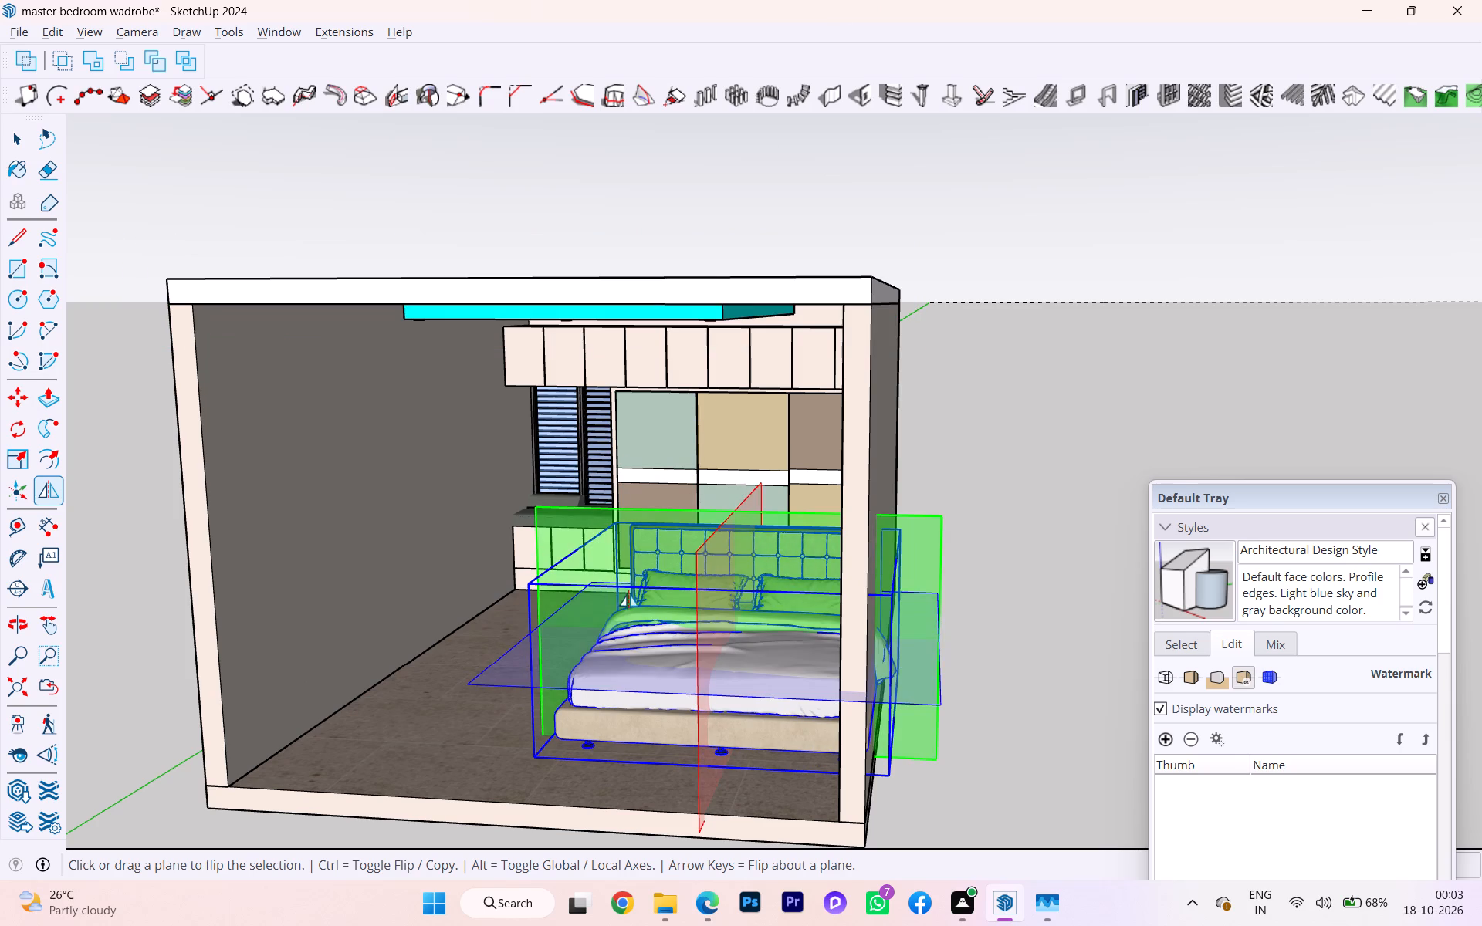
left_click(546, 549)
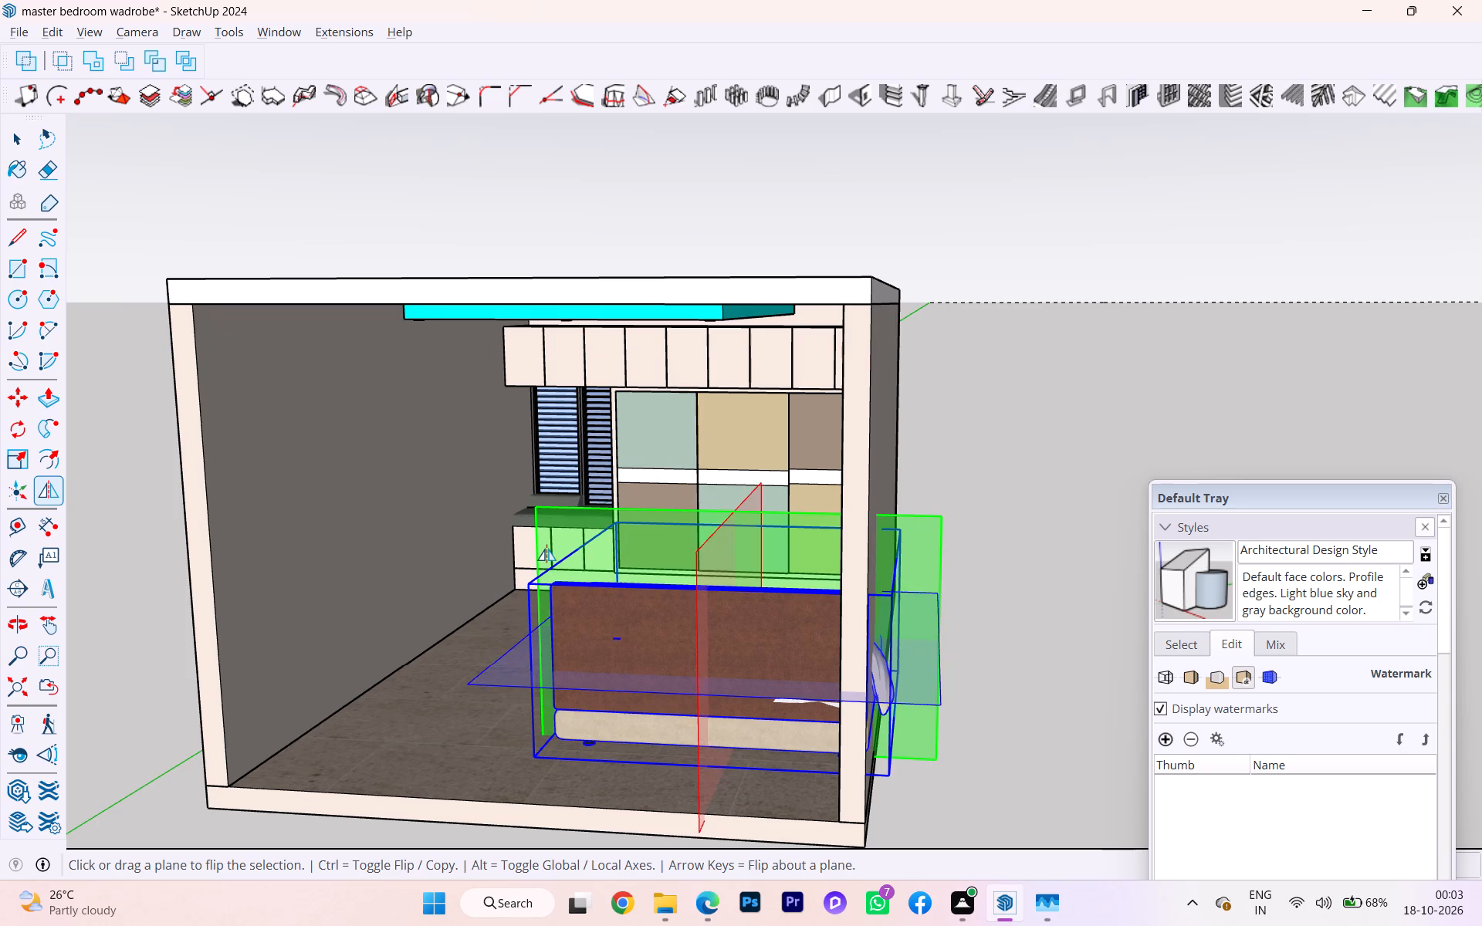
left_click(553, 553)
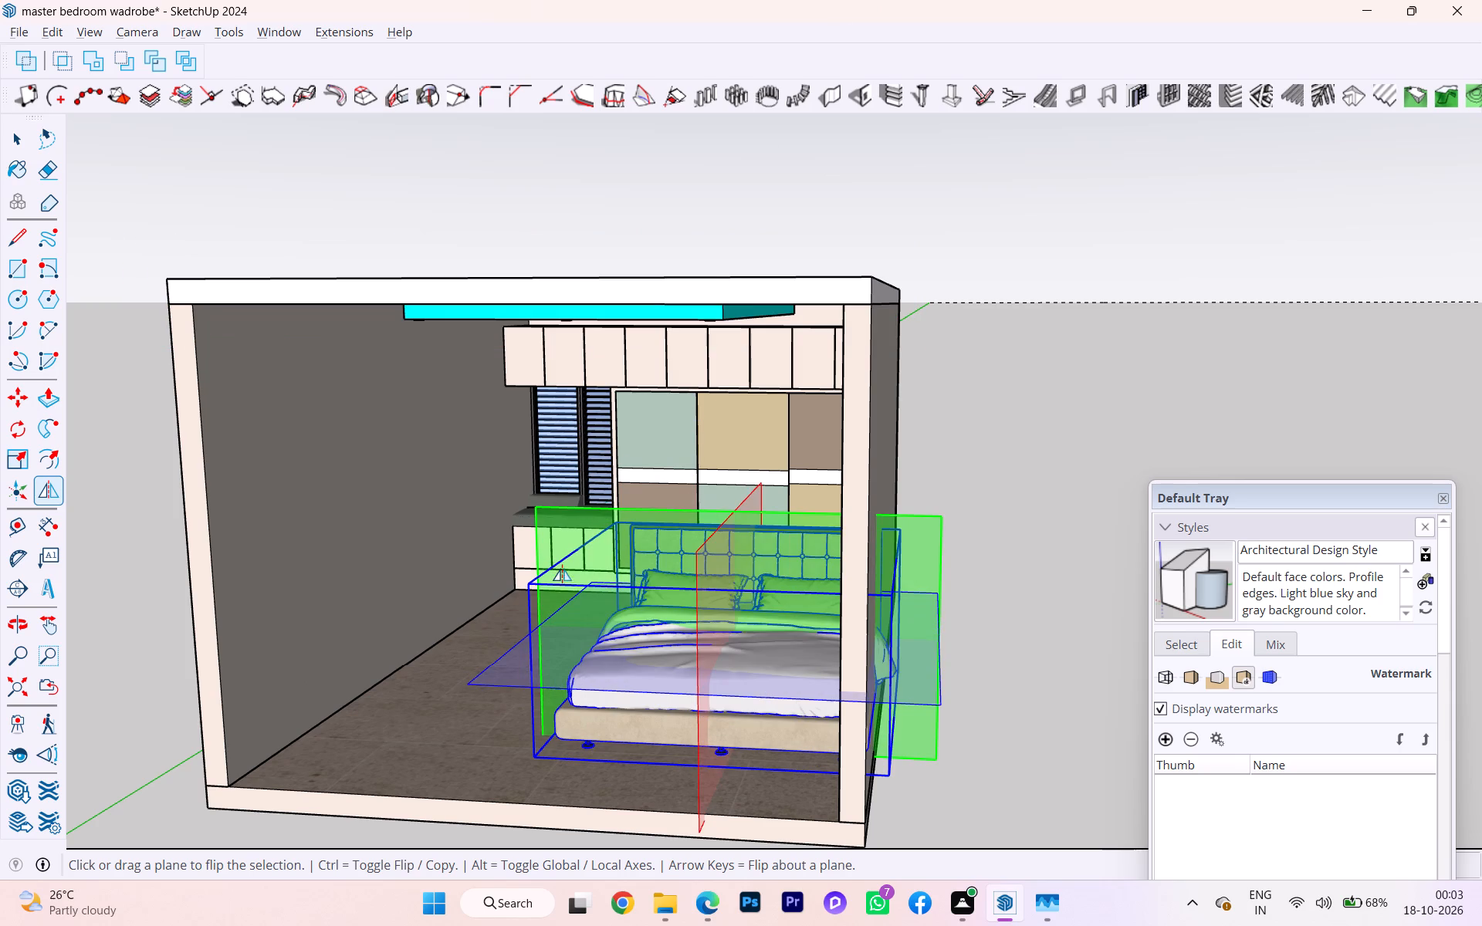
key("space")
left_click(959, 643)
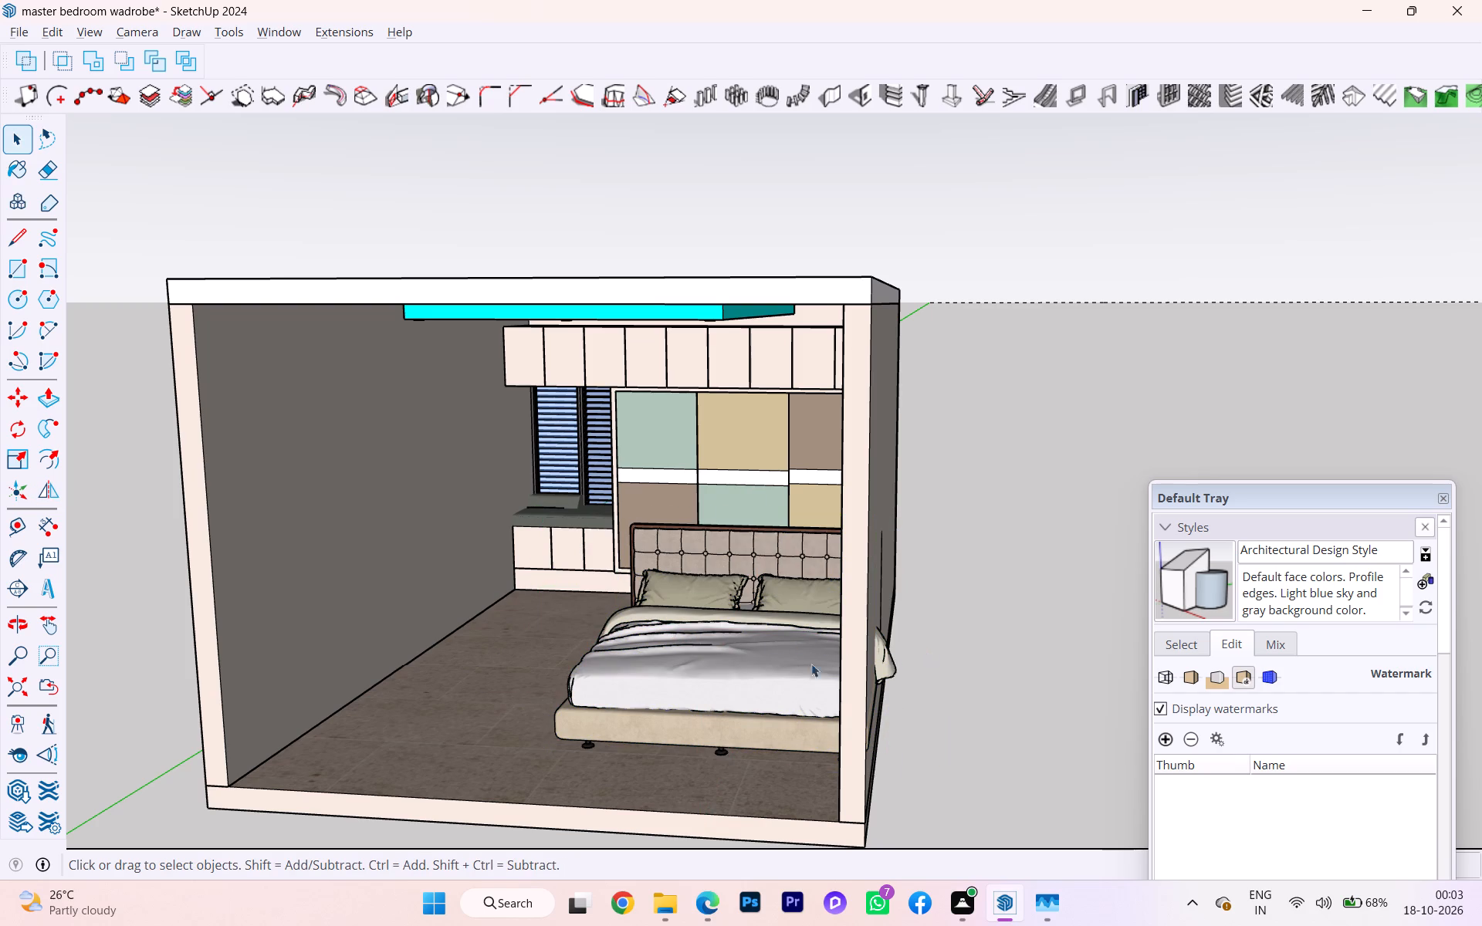
Rotate the bed a quarter turn on the floor so its headboard faces the landscape mural wall.
left_click(739, 703)
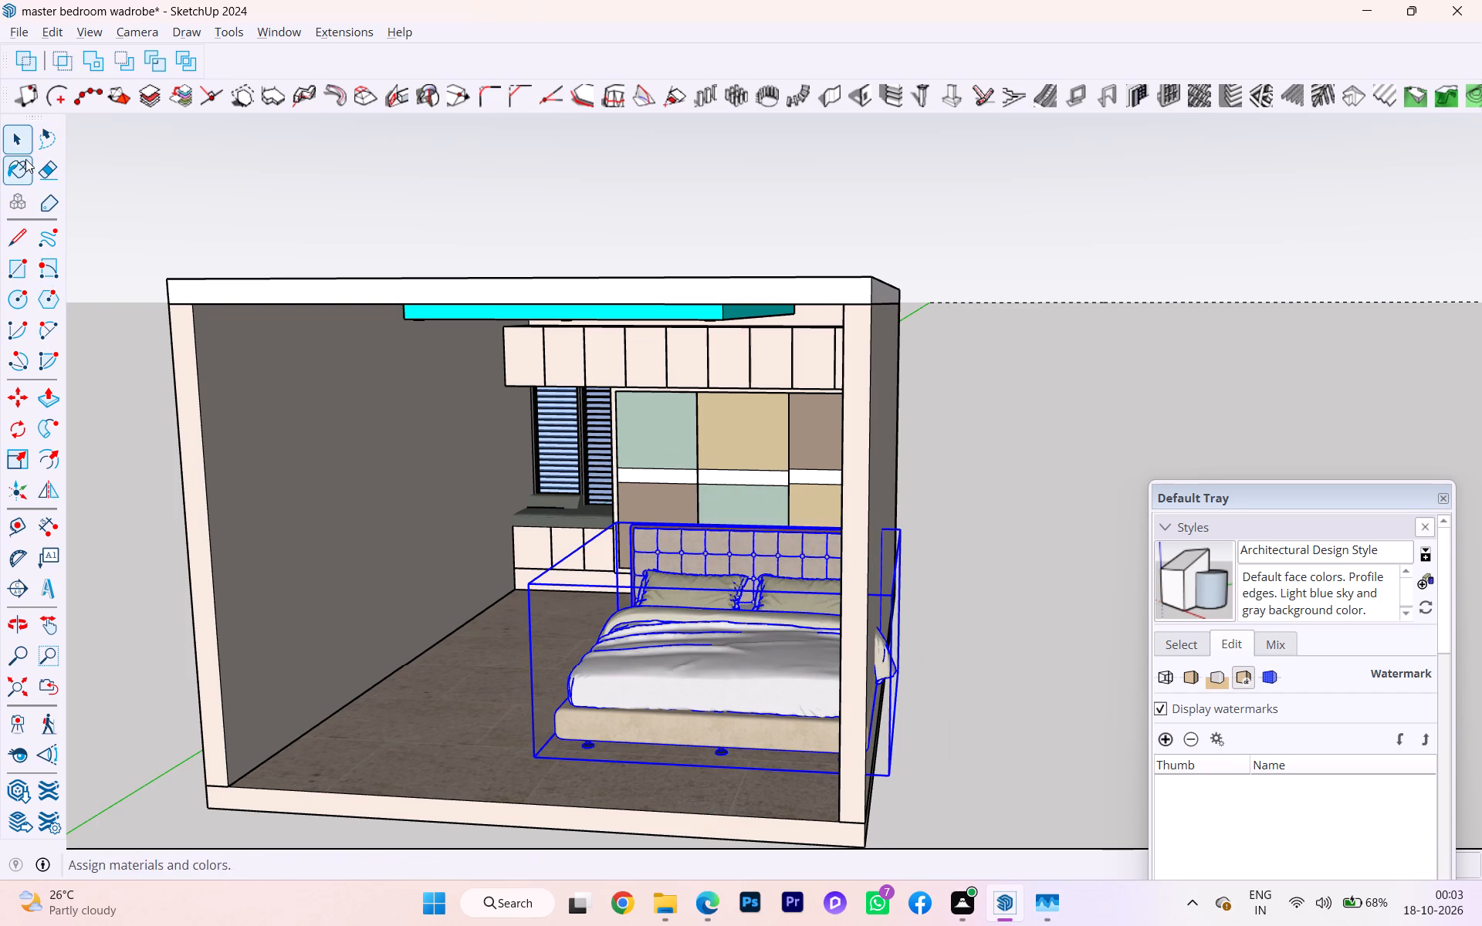
left_click(15, 431)
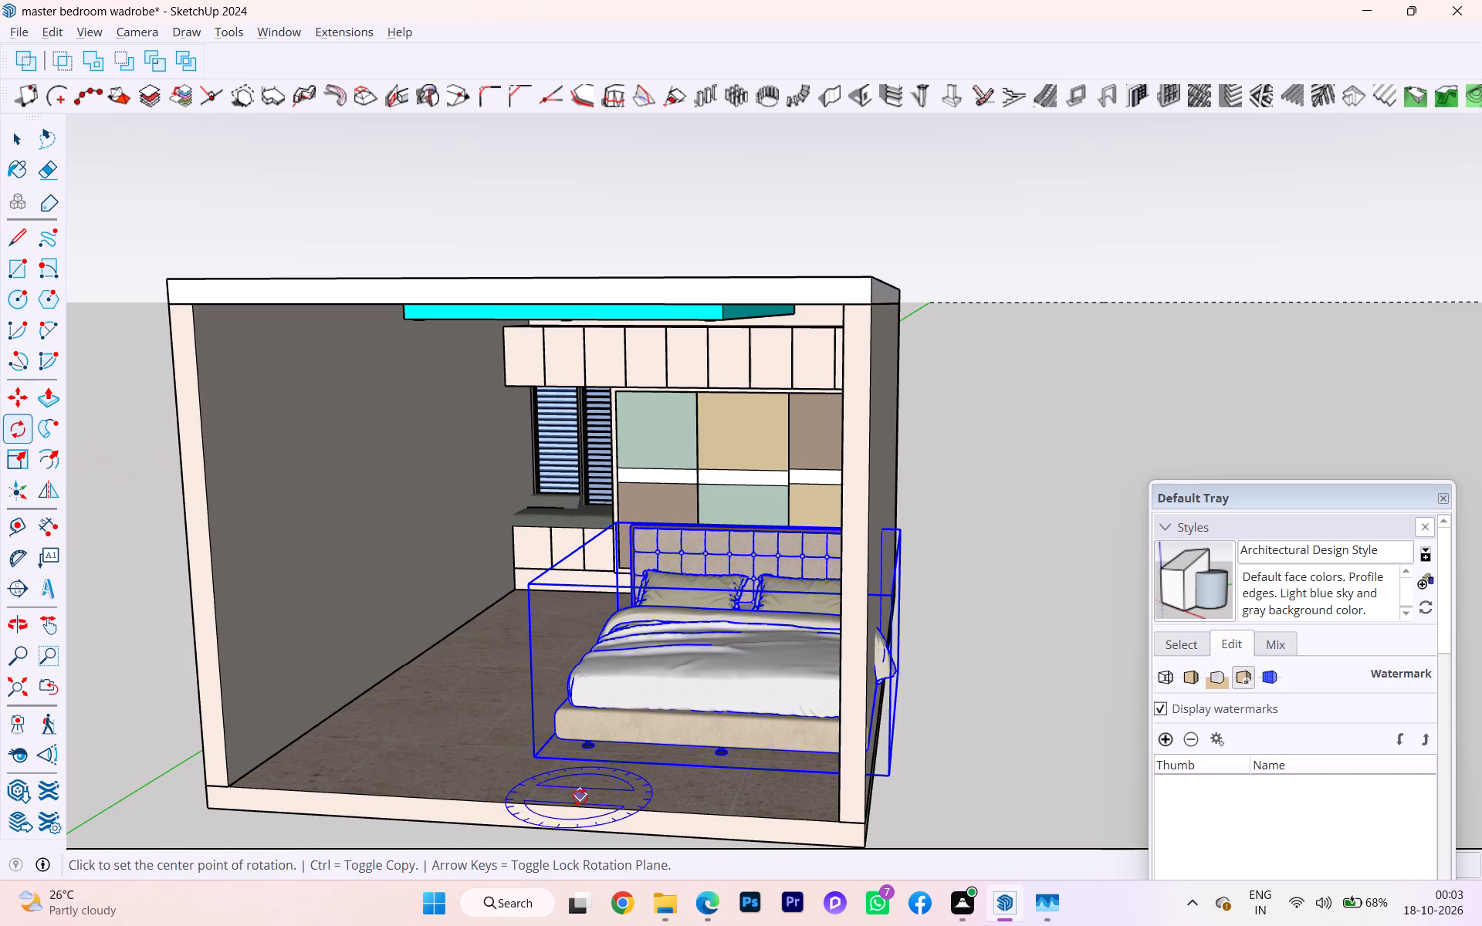
left_click(576, 779)
left_click(750, 780)
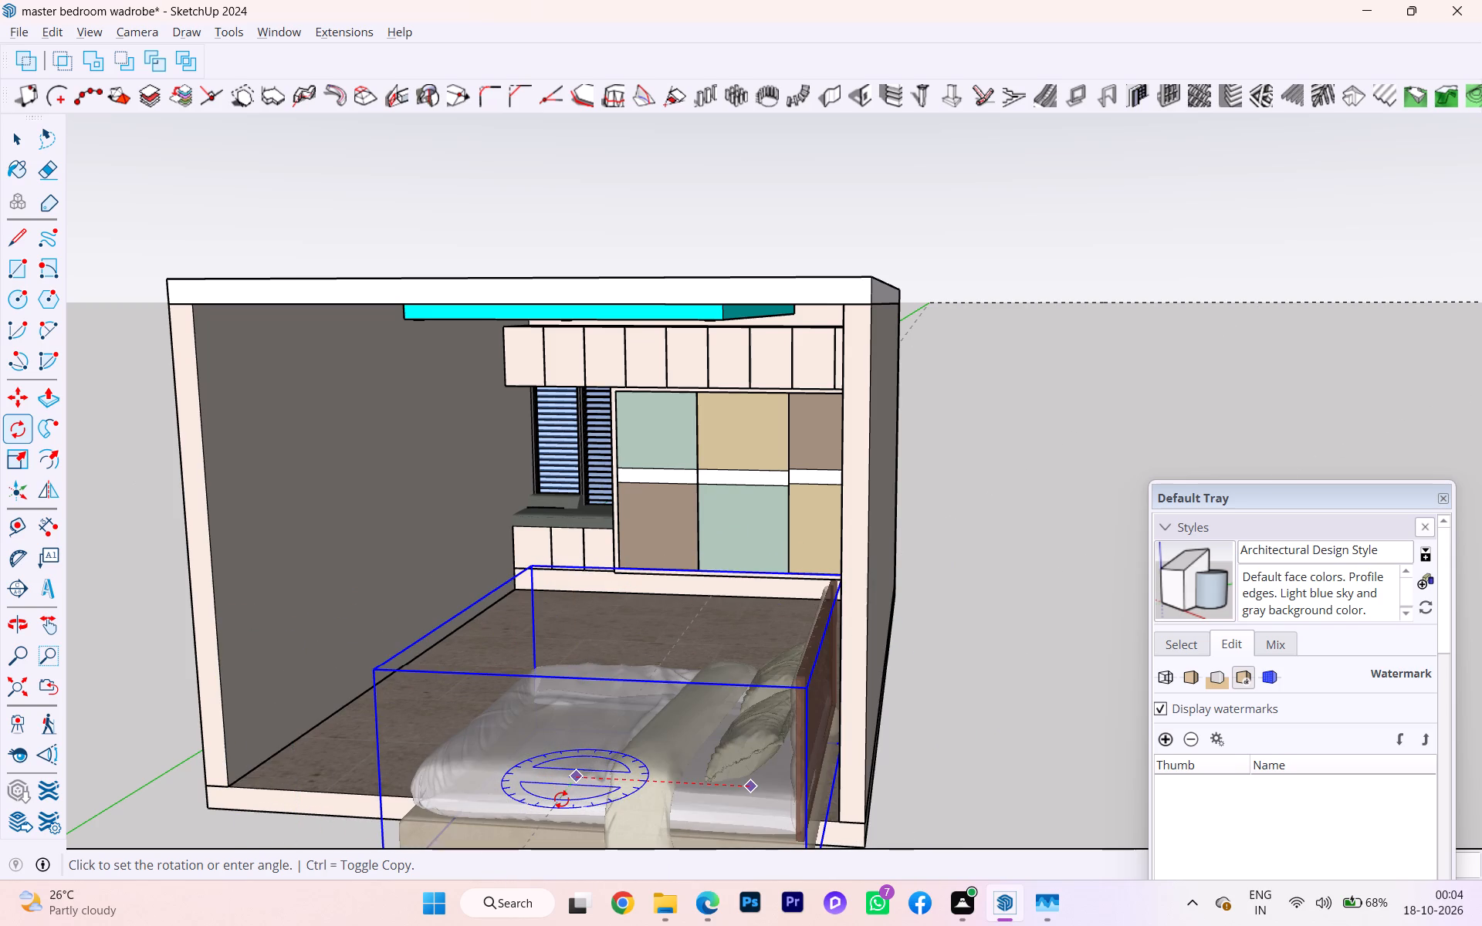
left_click(561, 799)
scroll(610, 762, "down", 1)
middle_click_drag(644, 762, 754, 742)
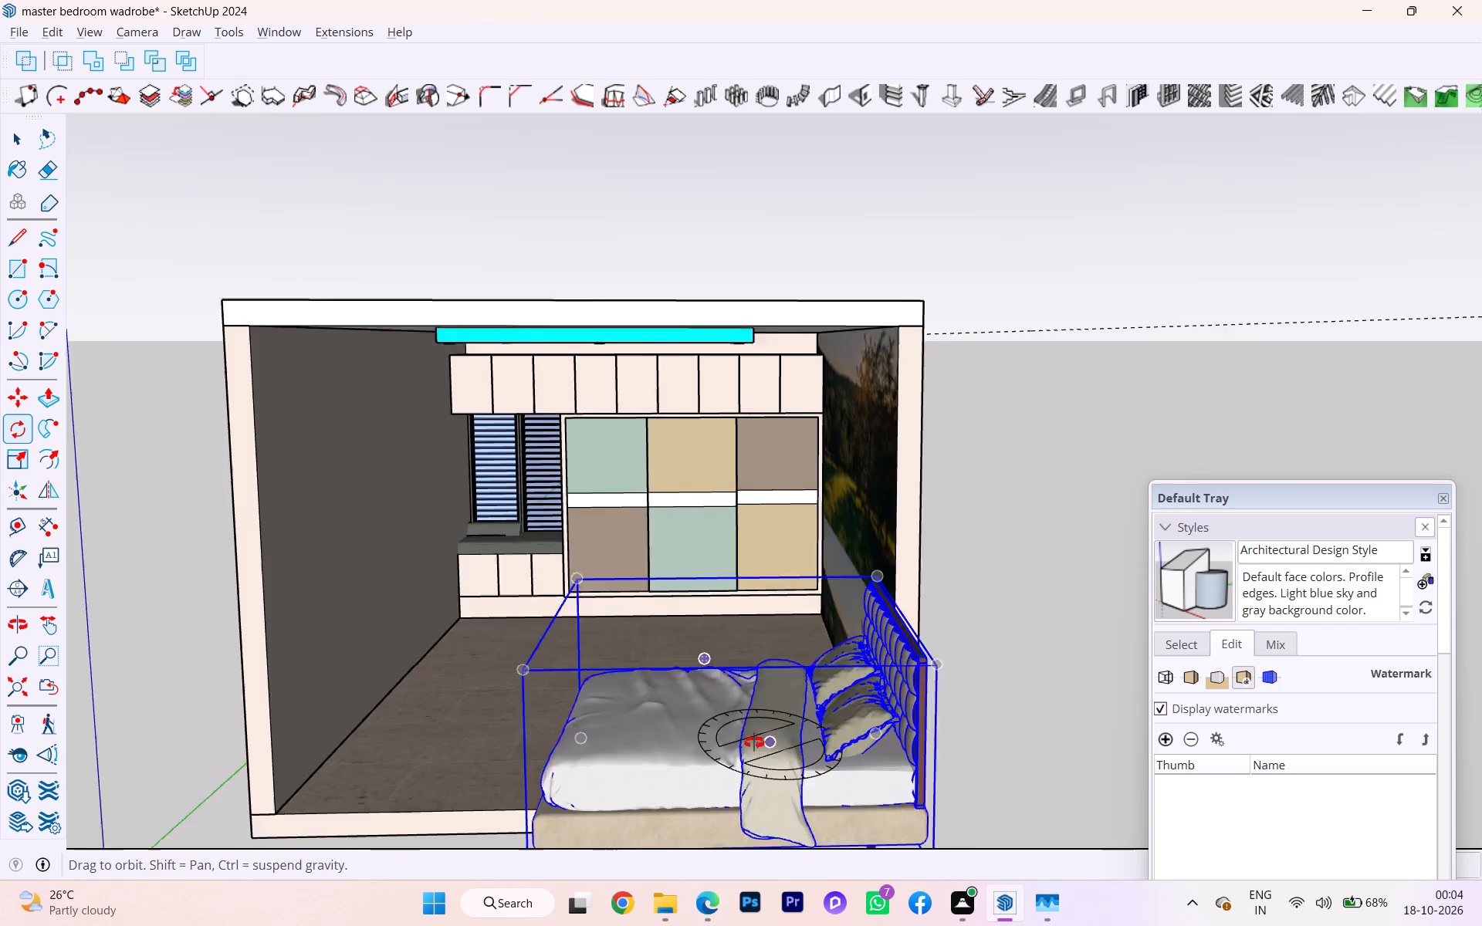
middle_click_drag(754, 742, 811, 732)
key("space")
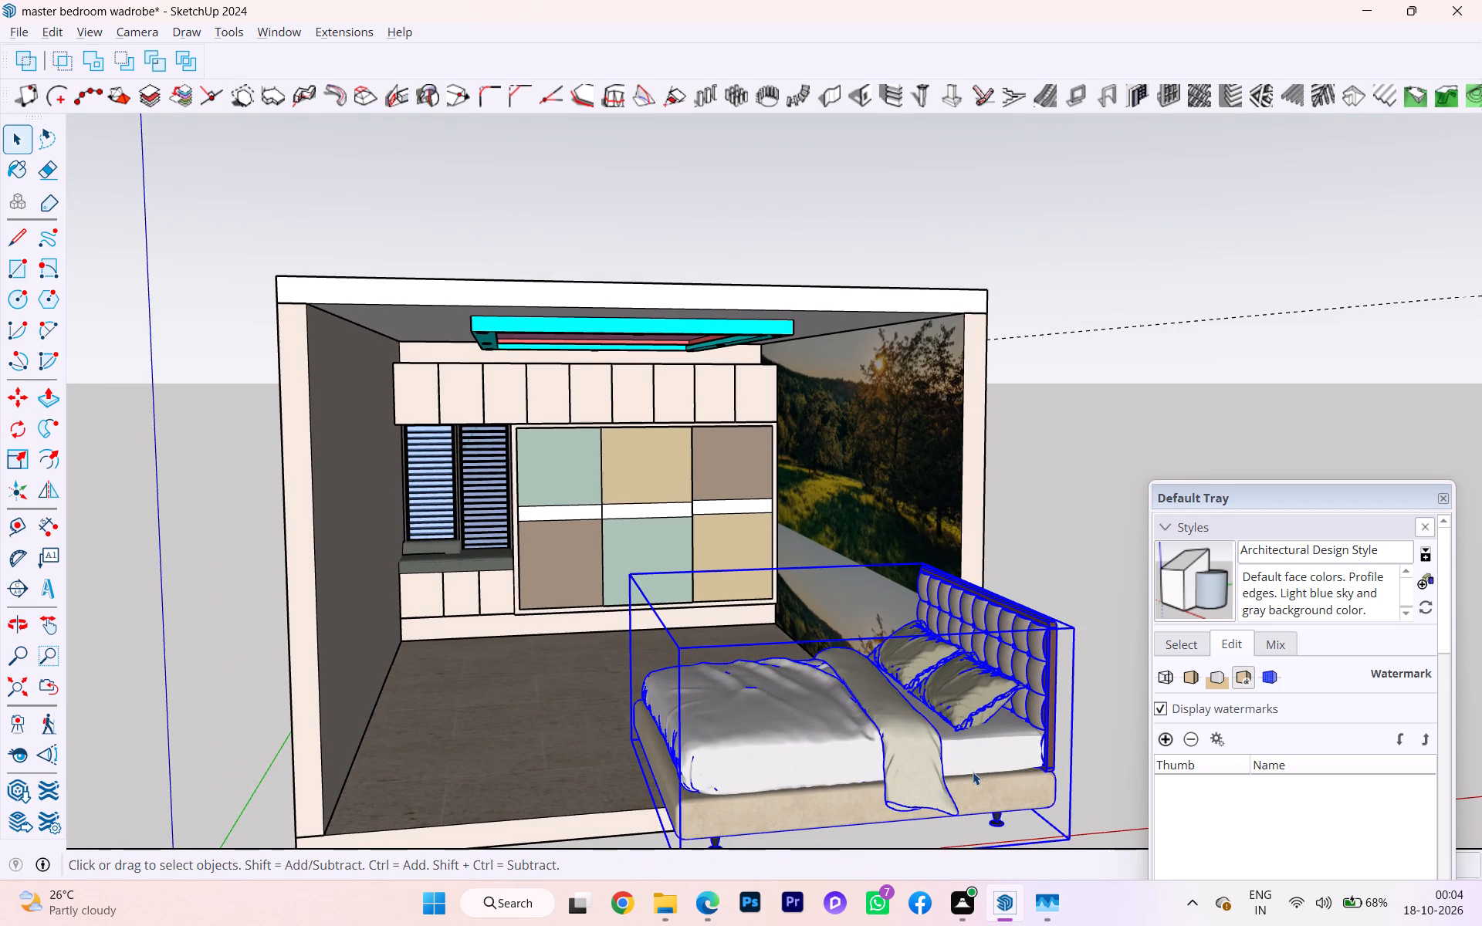
Move the rotated bed back inside the room, with its headboard end against the landscape mural wall.
key("m")
key("Return")
scroll(1001, 765, "up", 2)
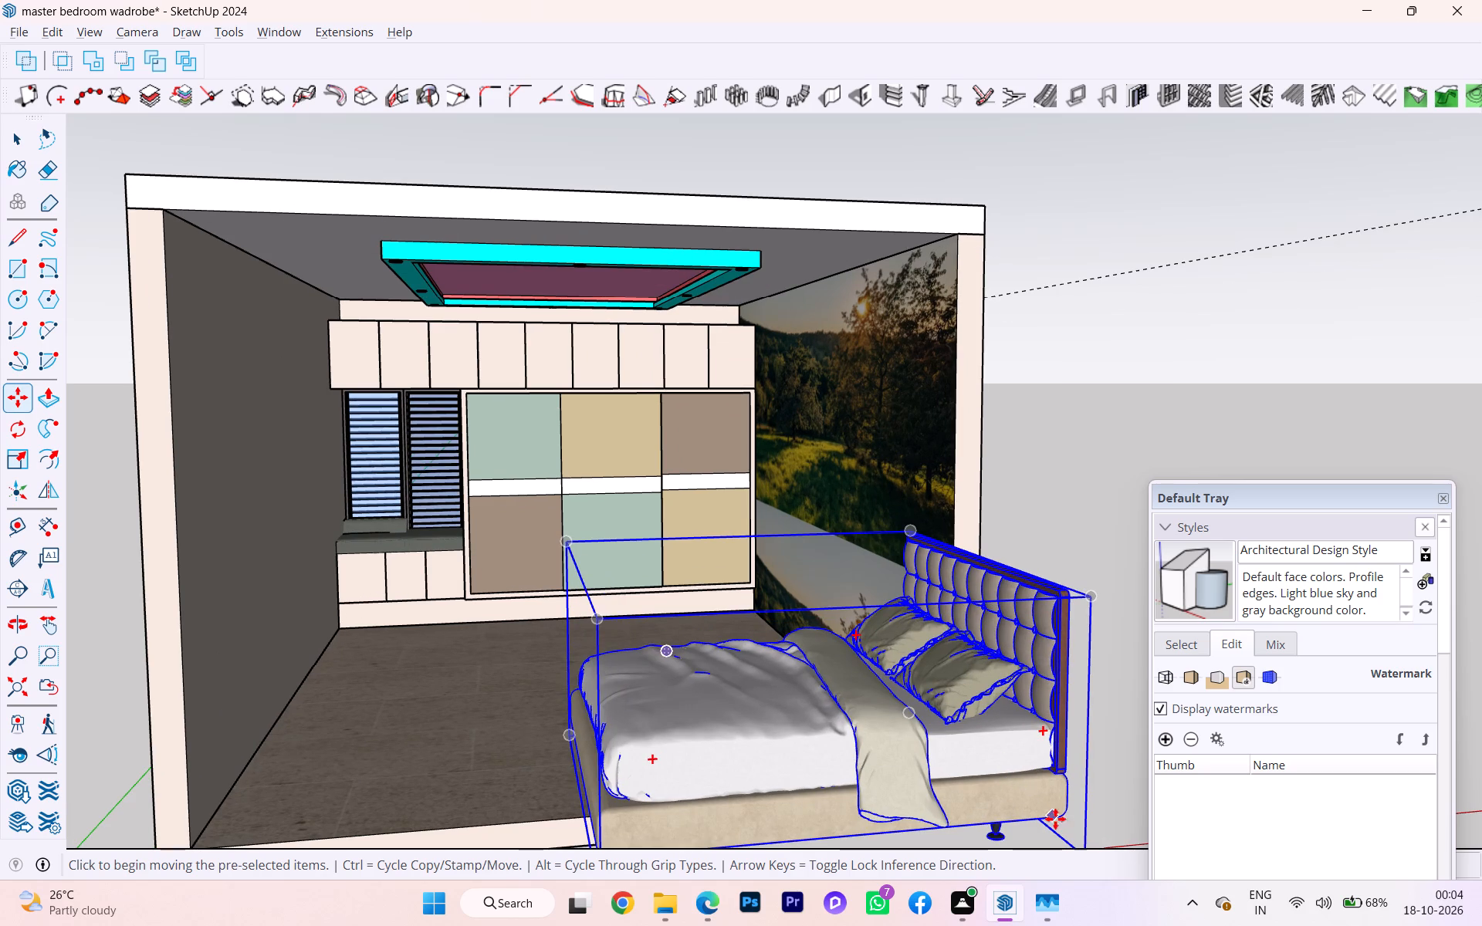
left_click(1068, 816)
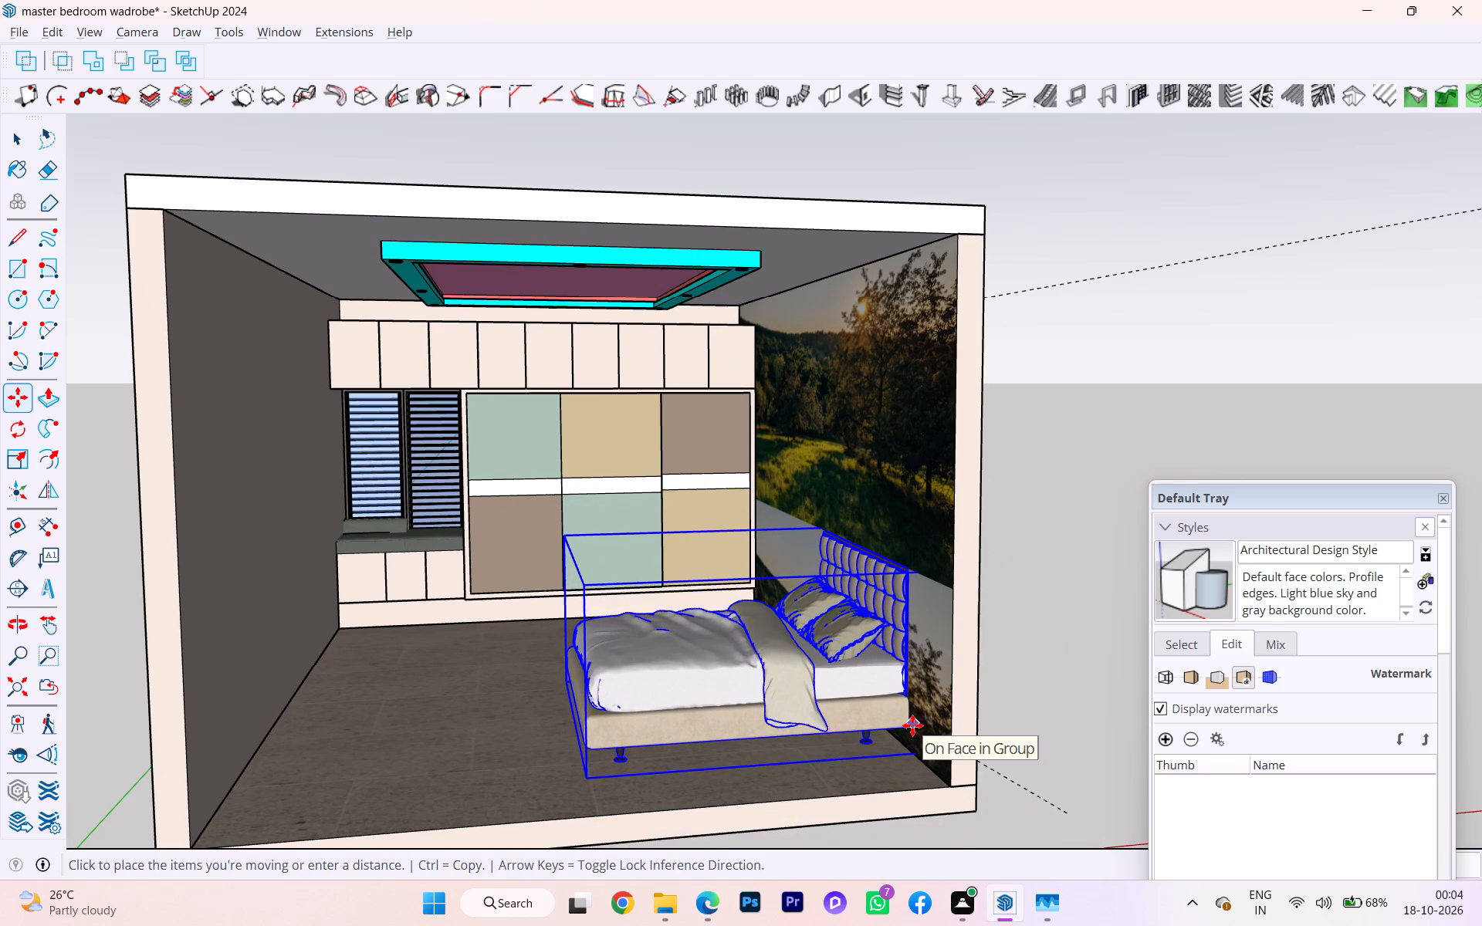
left_click(912, 725)
scroll(841, 728, "down", 1)
middle_click_drag(835, 728, 757, 770)
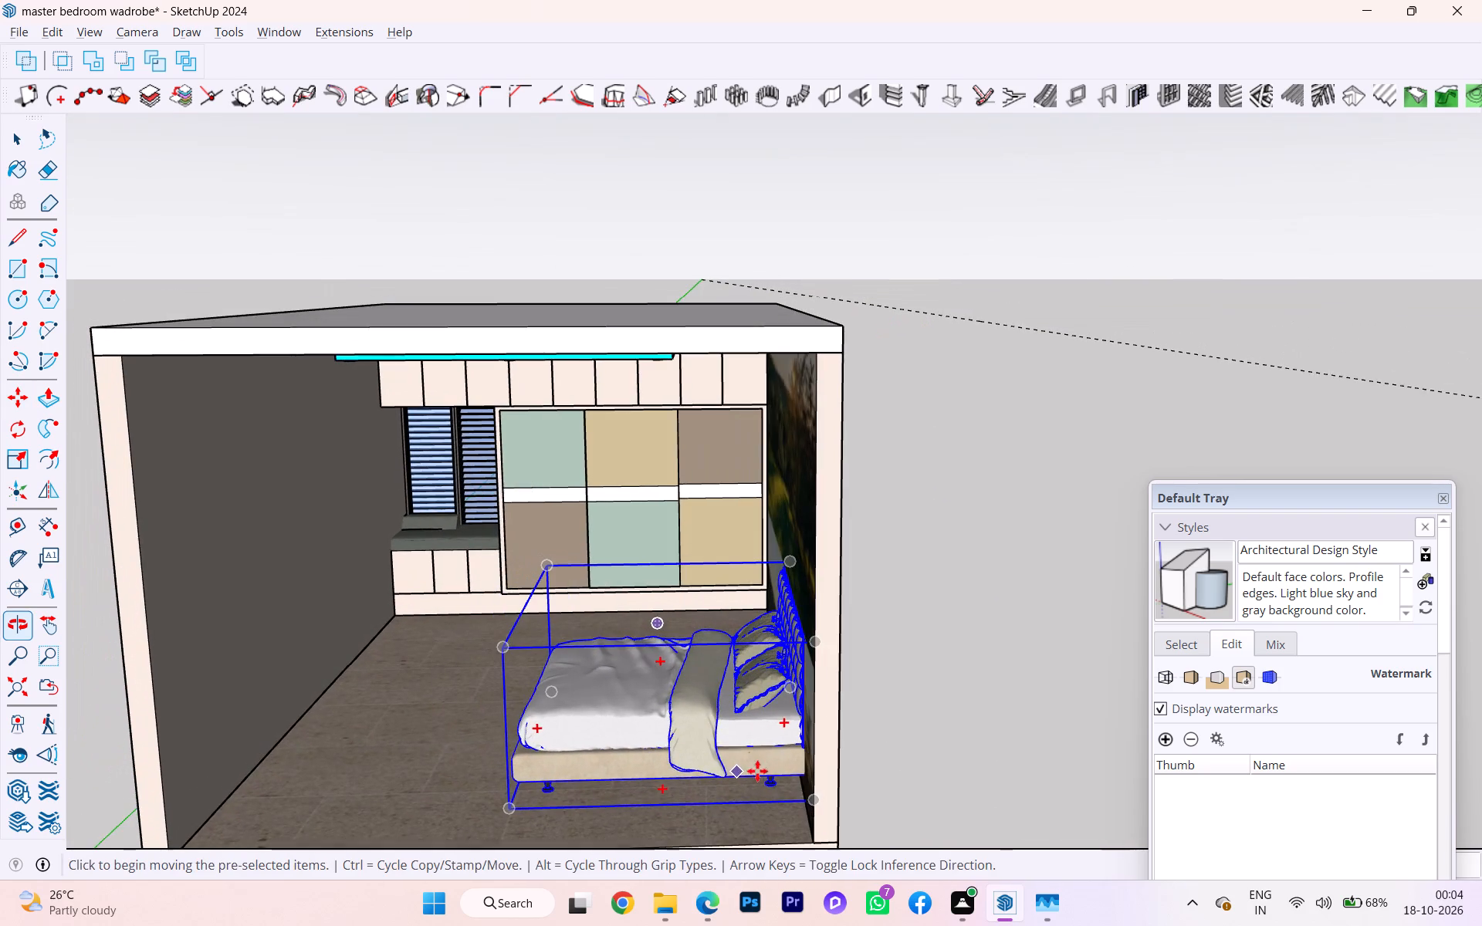
Move the bed slightly along the green axis, deeper into the room toward the wardrobe, and deselect it.
scroll(688, 712, "up", 3)
key("m")
left_click(732, 761)
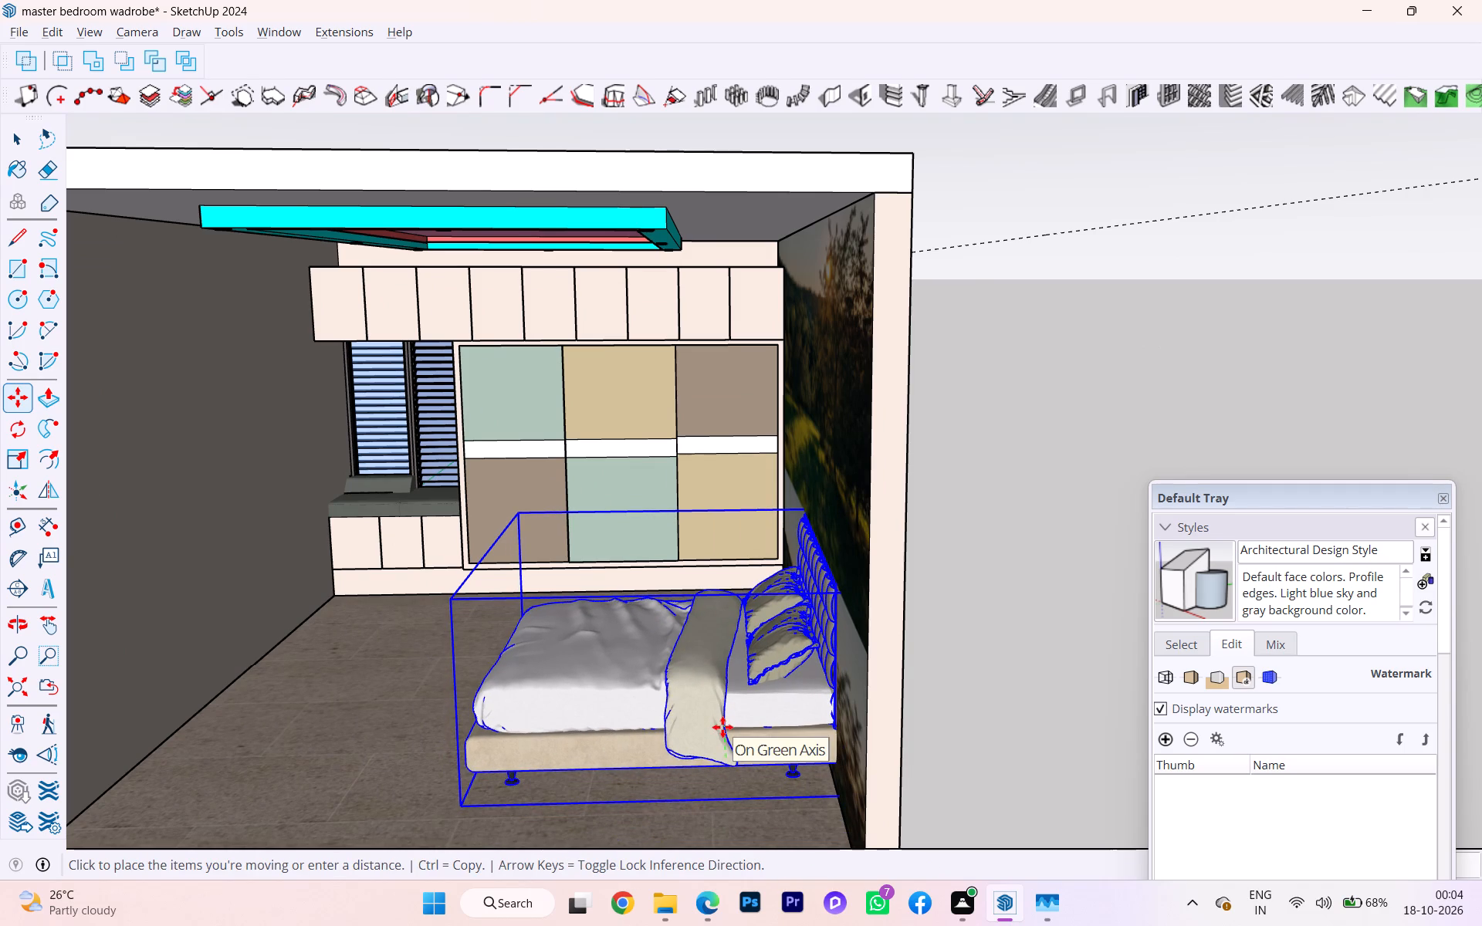
left_click(722, 727)
key("space")
left_click(938, 683)
middle_click_drag(675, 668, 857, 657)
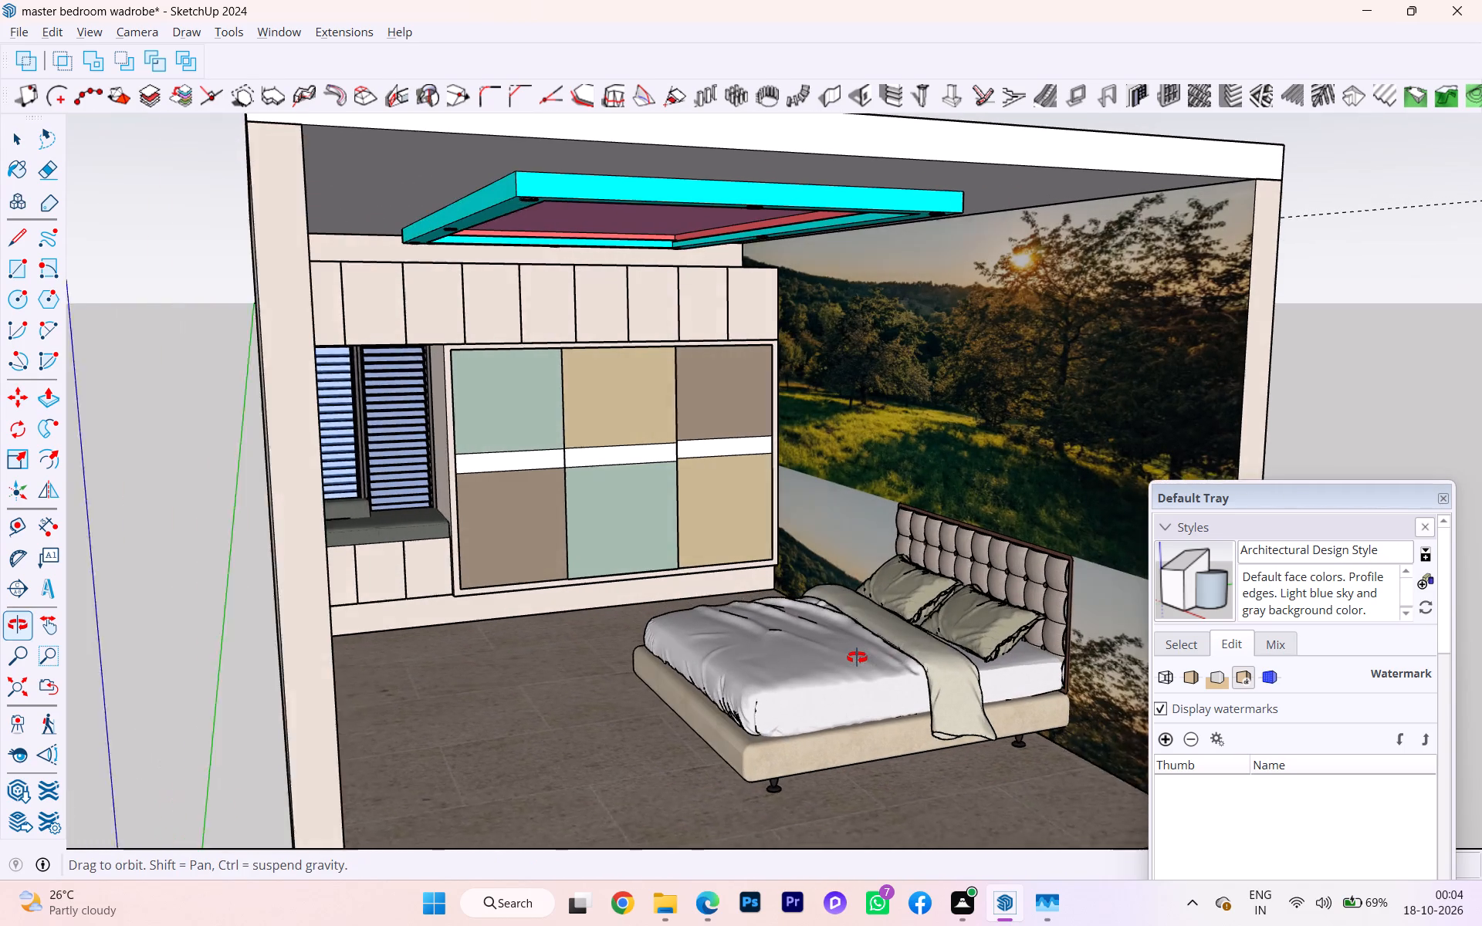
middle_click_drag(857, 657, 856, 657)
Move the bed a short distance away from the mural wall toward the middle of the room.
left_click(806, 711)
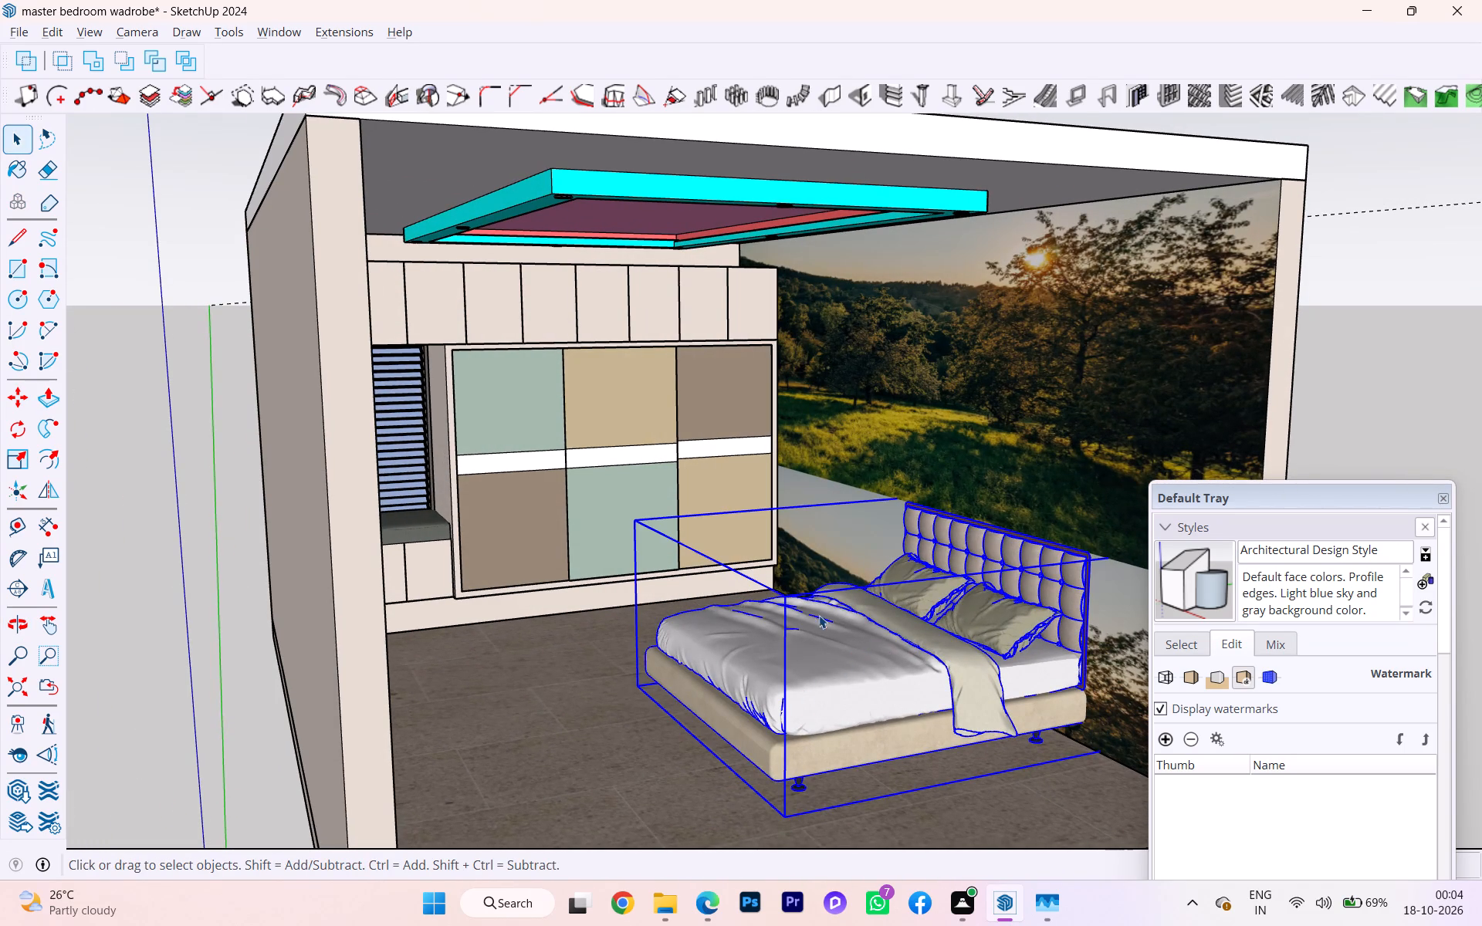
key("m")
left_click(817, 631)
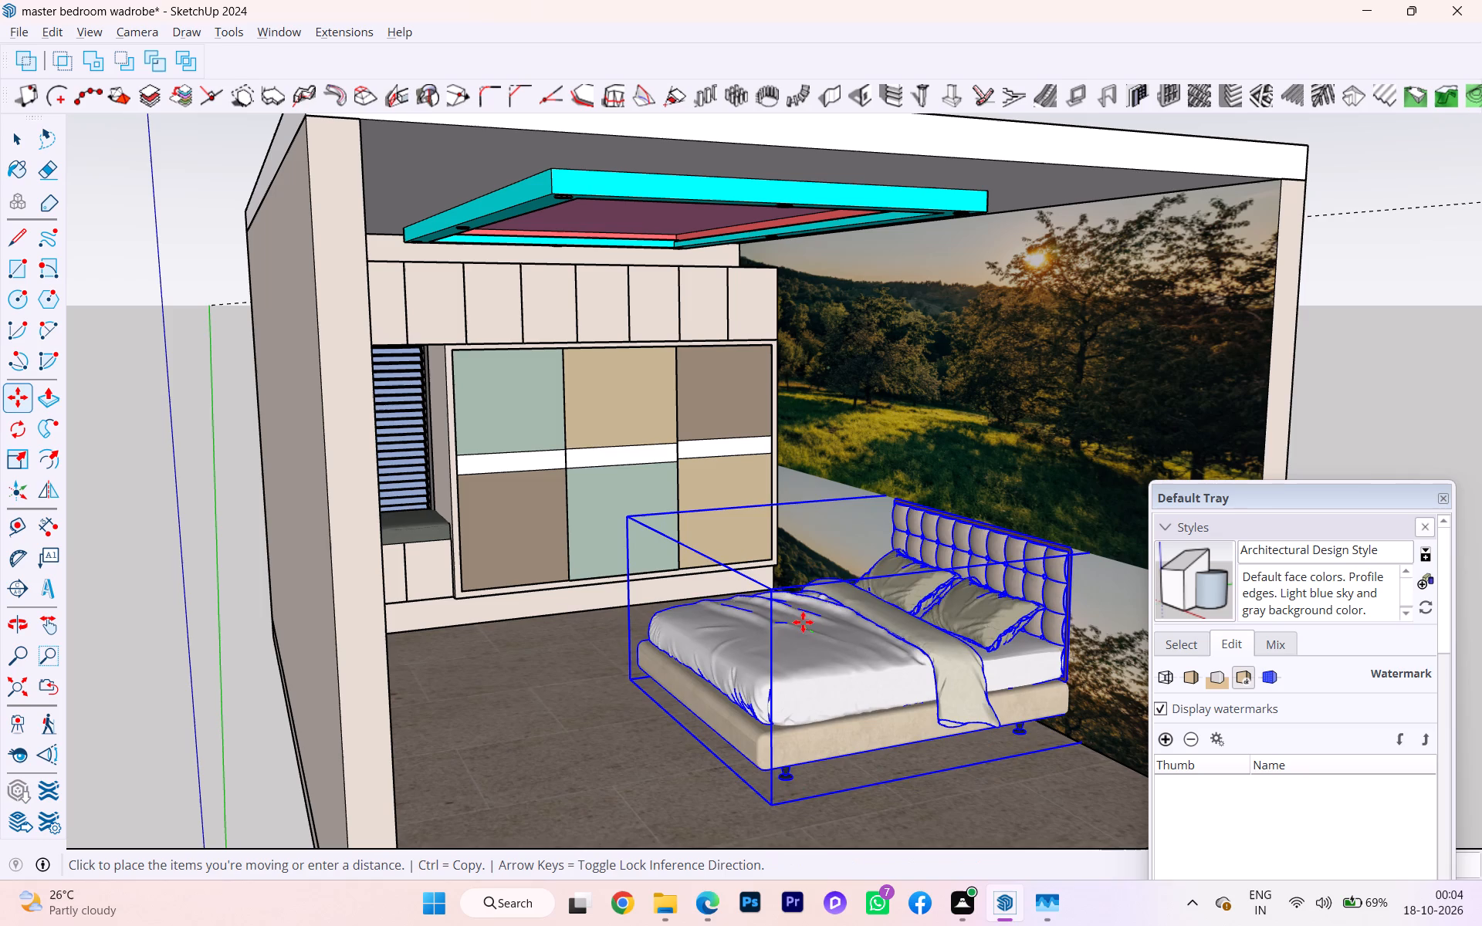
left_click(763, 634)
key("space")
left_click(577, 711)
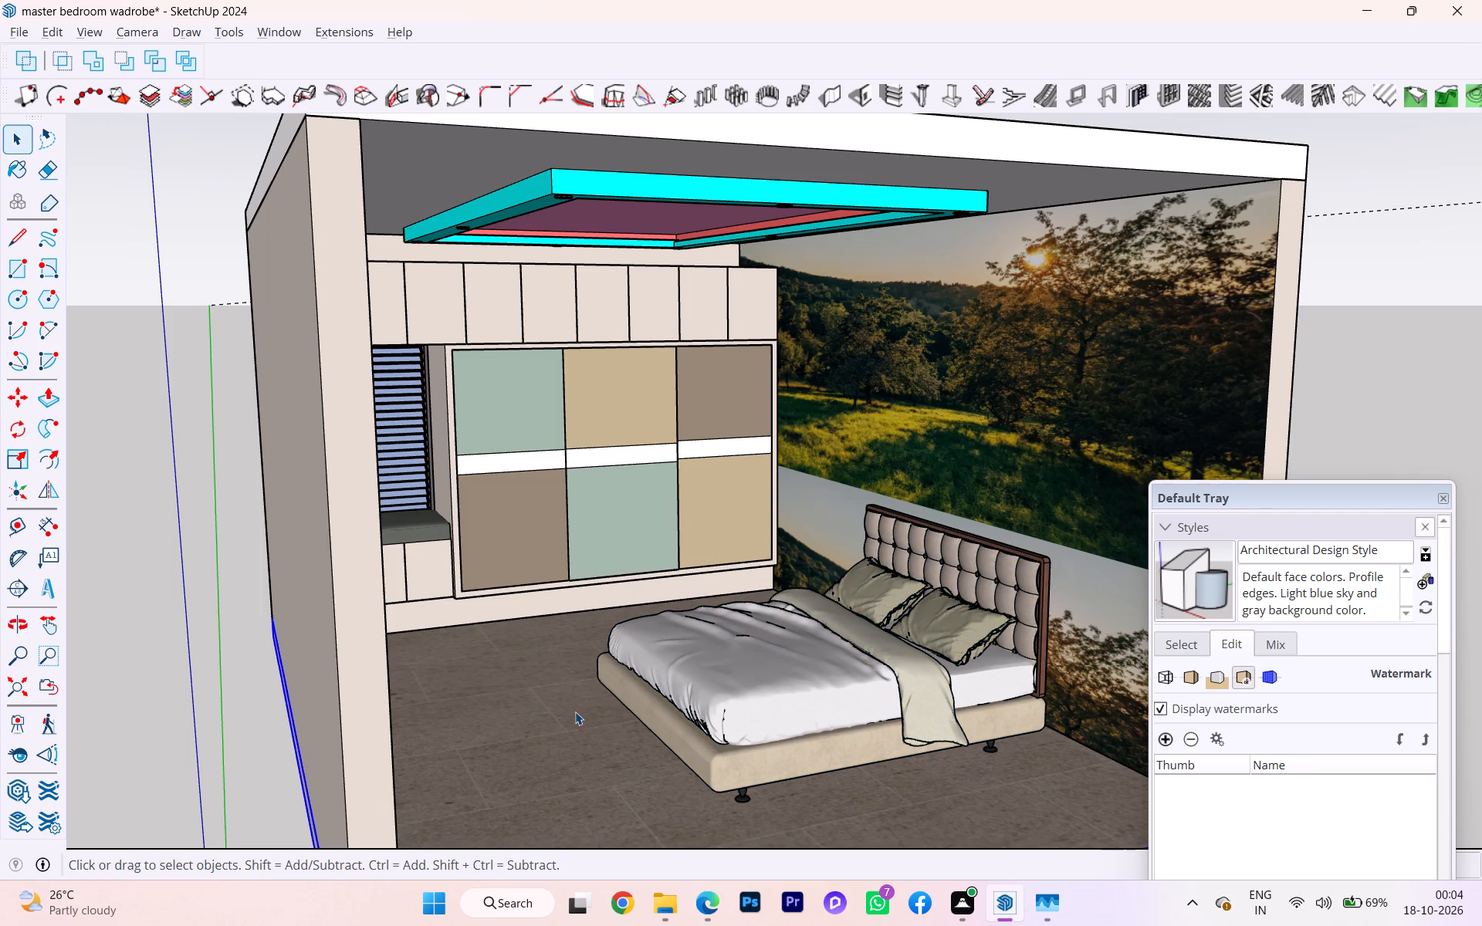
Move the bed along the red axis back toward the landscape mural wall so its headboard sits close to it, and deselect it.
scroll(293, 766, "down", 1)
middle_click_drag(293, 766, 134, 758)
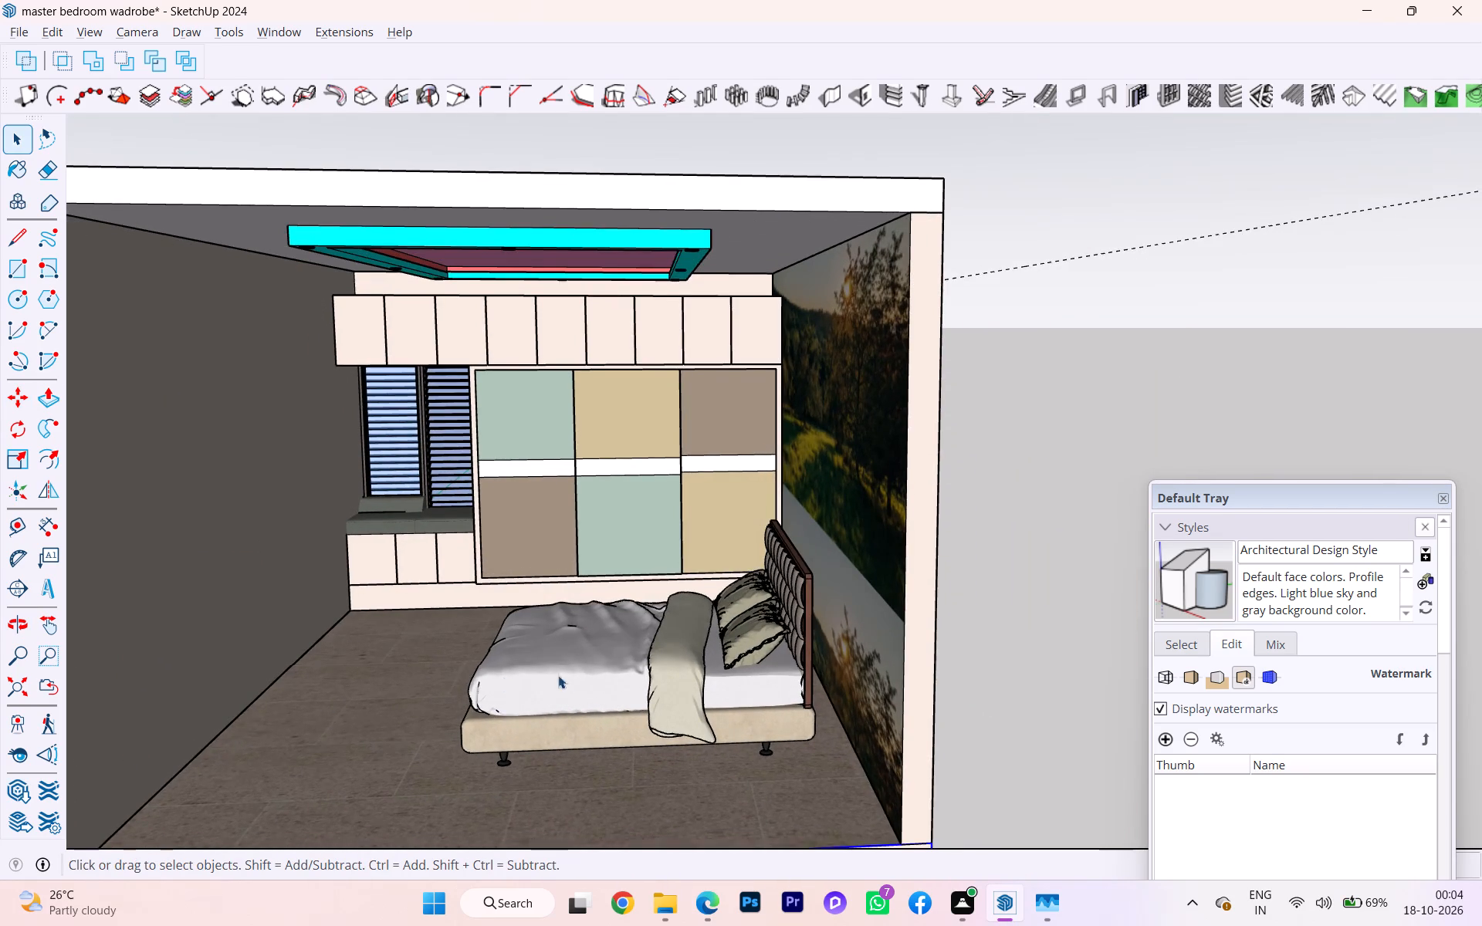
scroll(633, 677, "up", 2)
key("m")
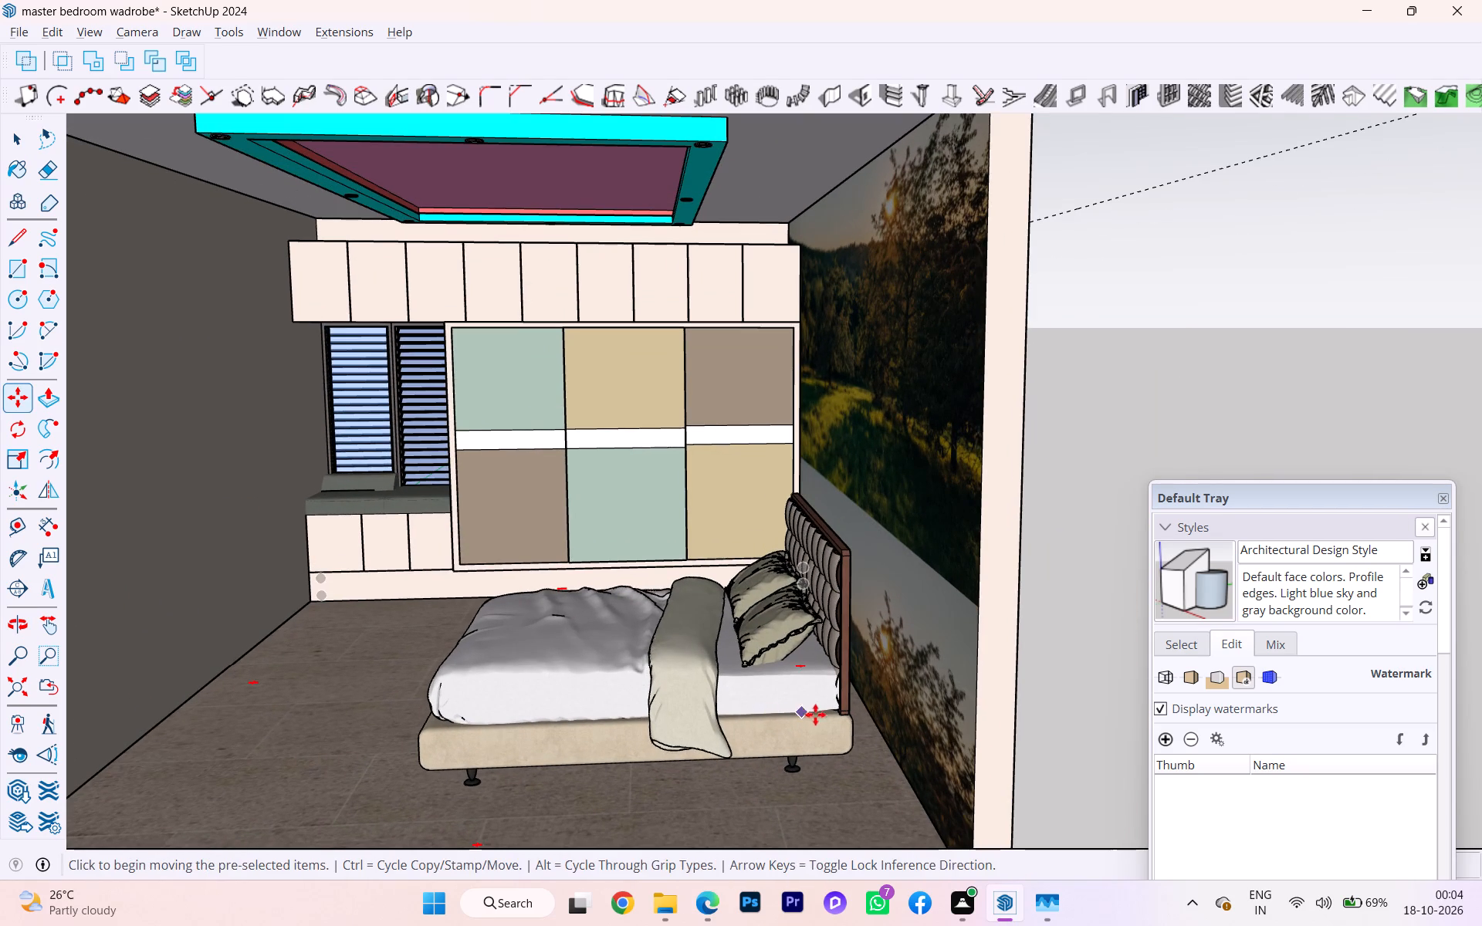
left_click(814, 720)
key("Escape")
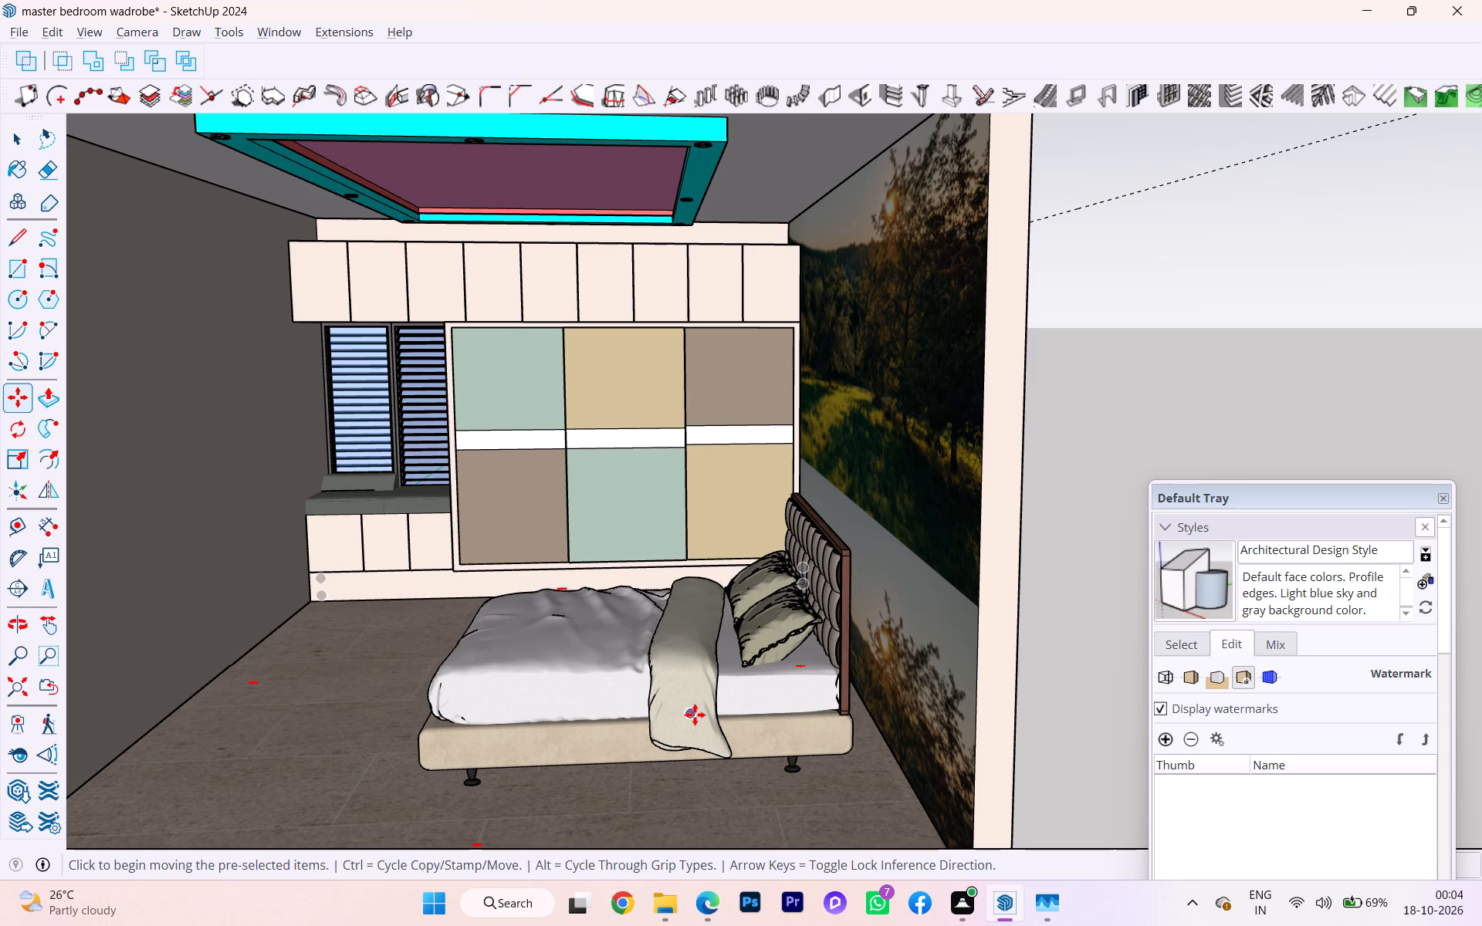
key("space")
left_click(703, 711)
key("m")
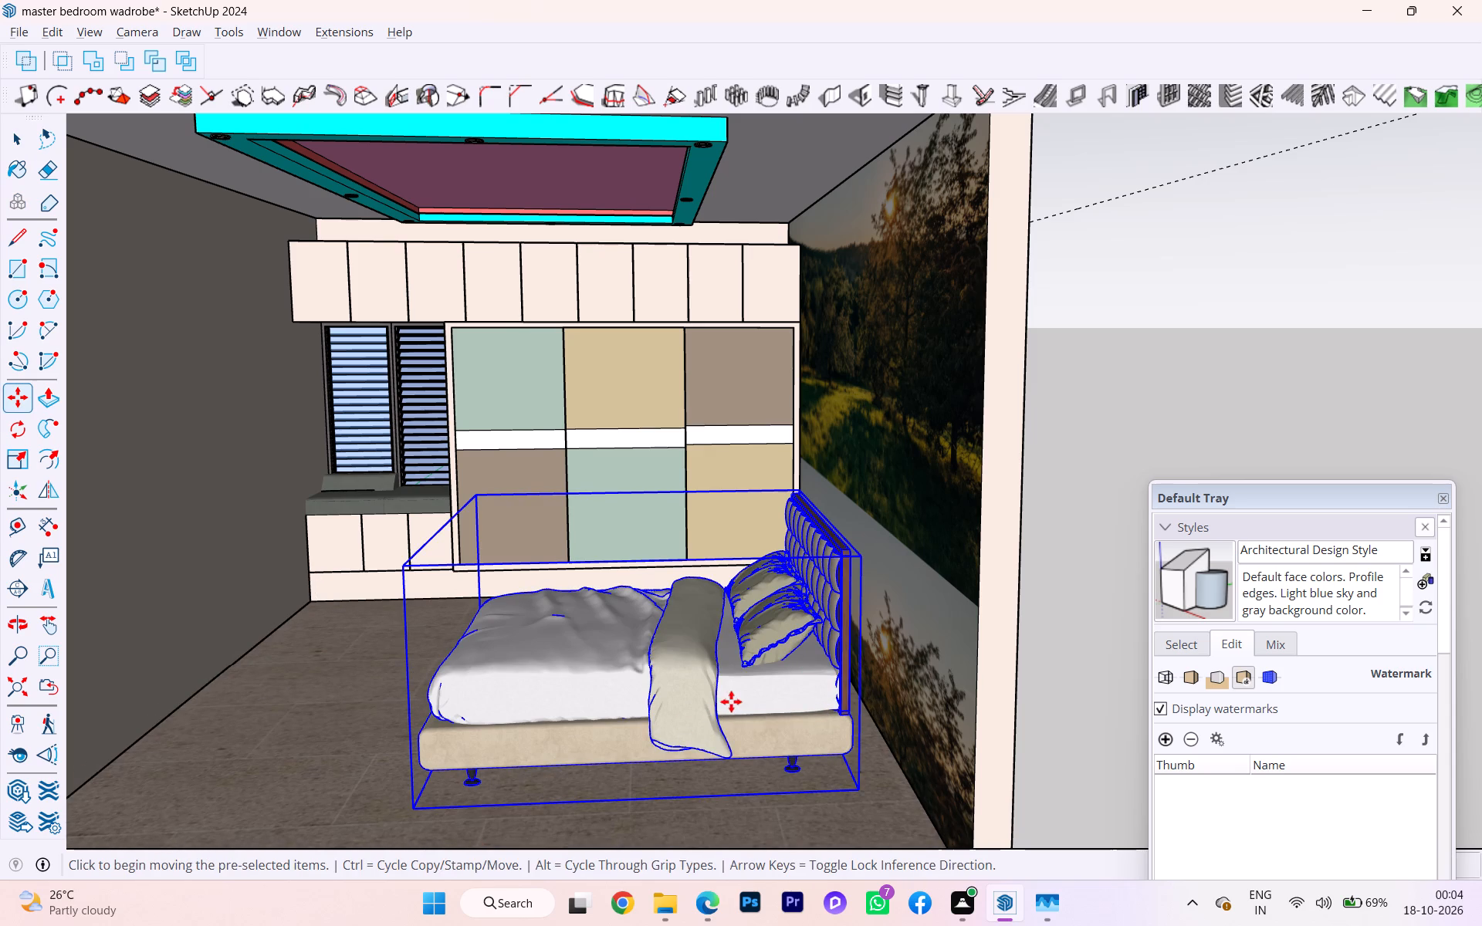
key("Return")
left_click(852, 656)
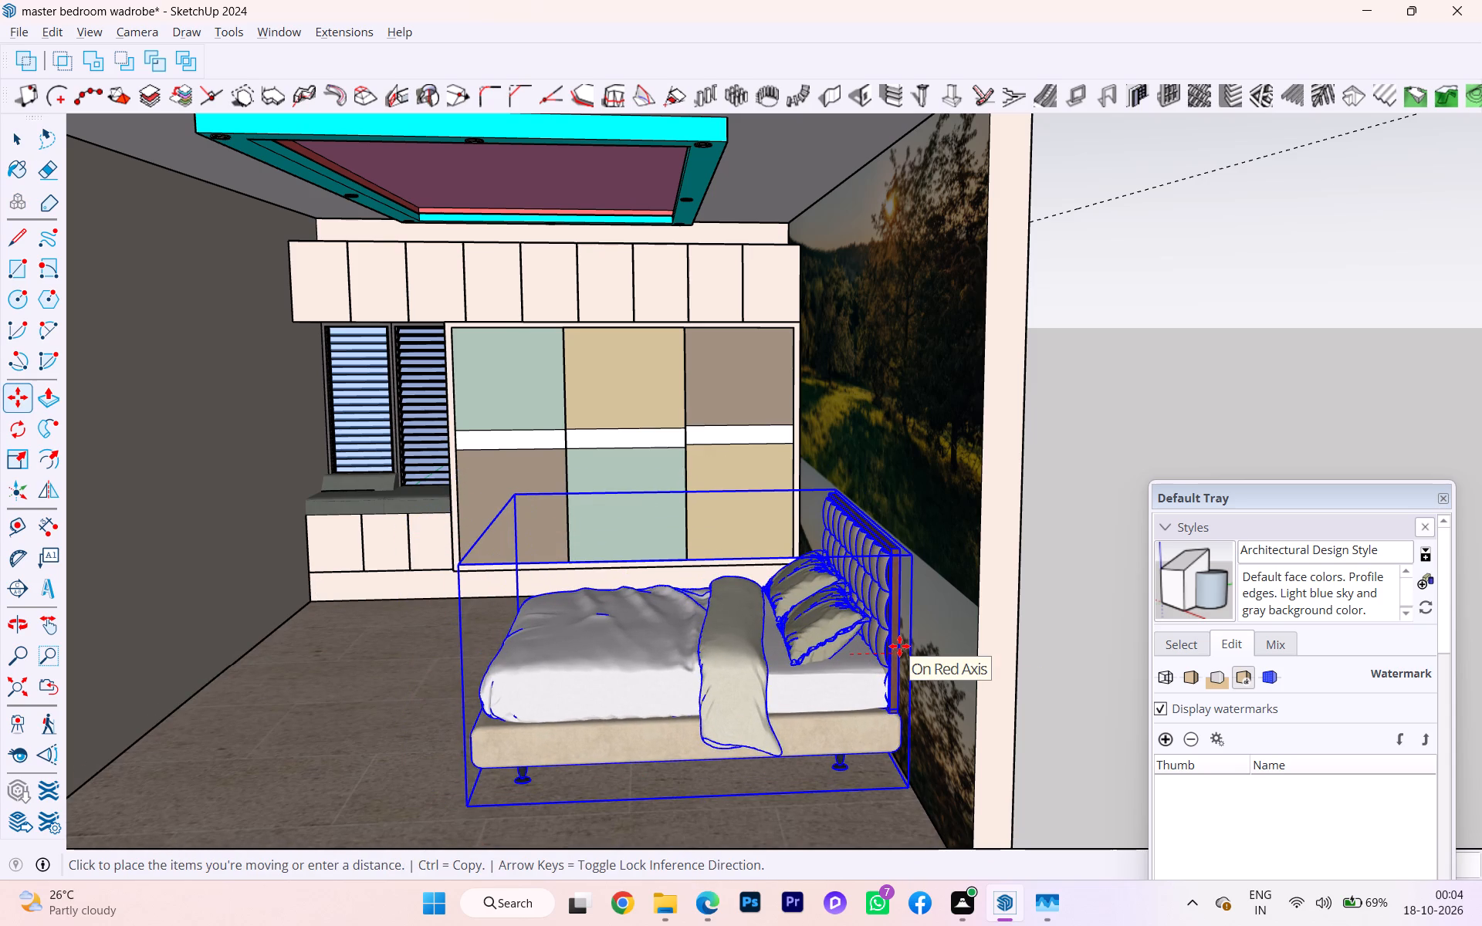
key("Right")
left_click(905, 640)
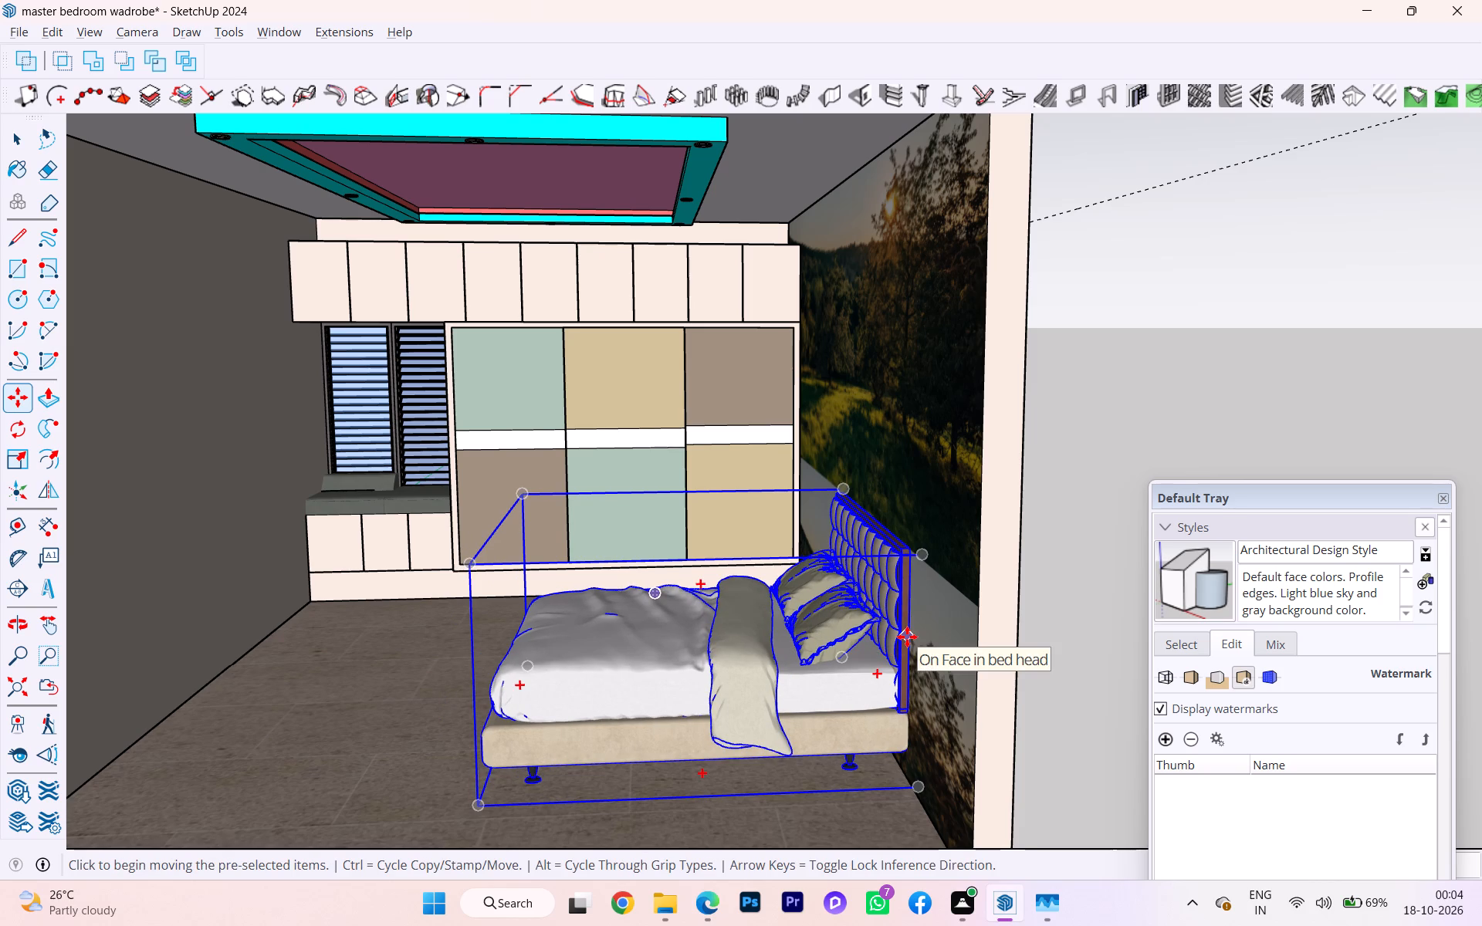
left_click(907, 637)
key("space")
left_click(1003, 633)
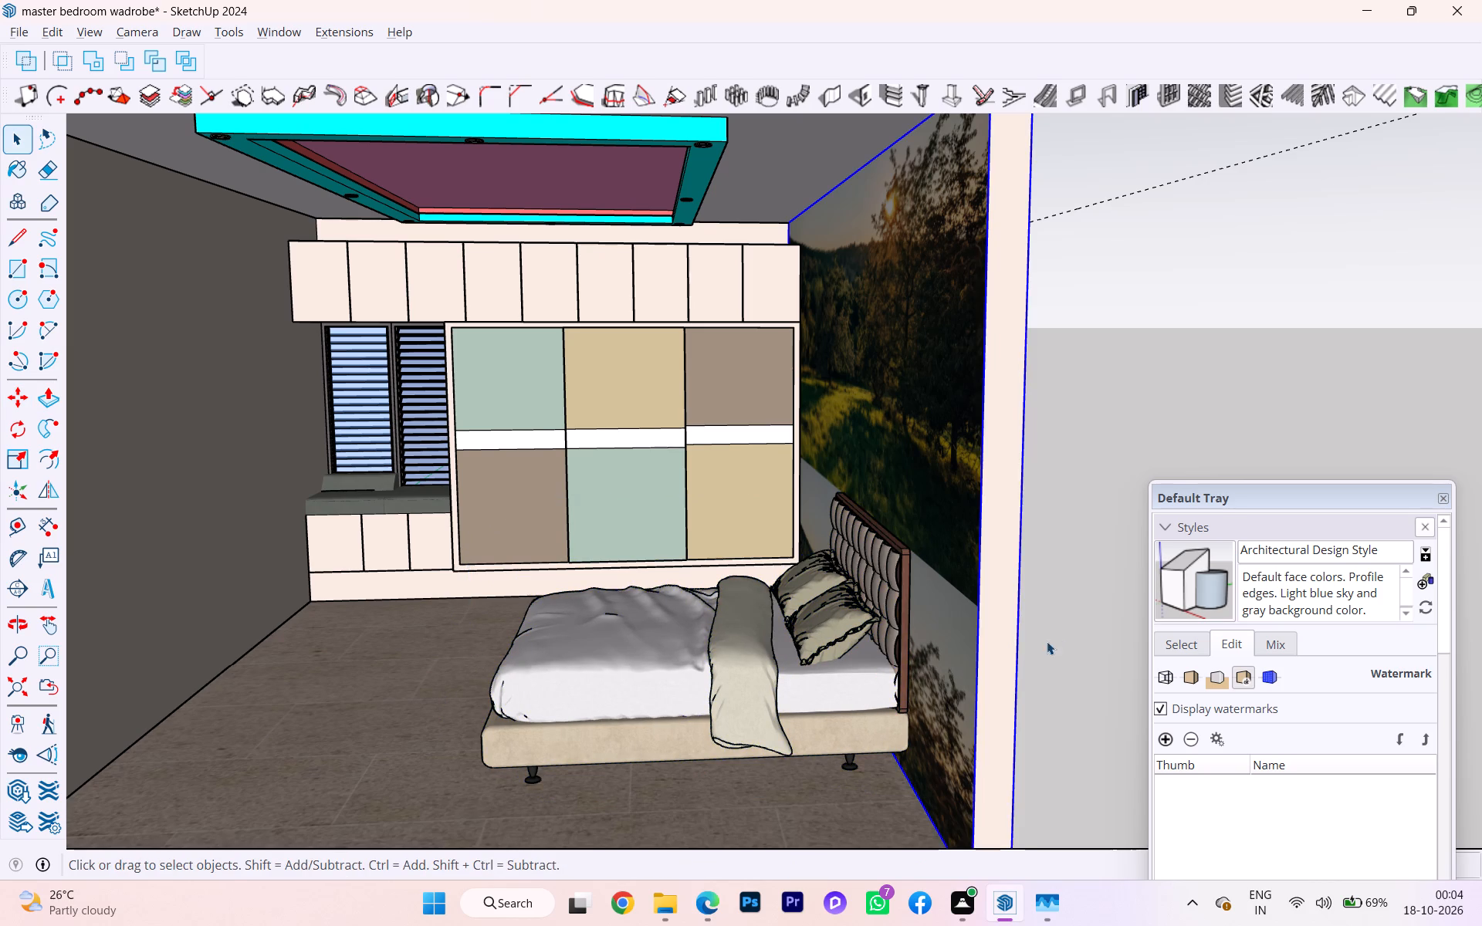
Move the bed a short distance deeper into the room toward the wardrobe and deselect it.
middle_click_drag(1043, 644, 966, 651)
scroll(683, 699, "up", 4)
scroll(643, 737, "down", 3)
middle_click_drag(645, 741, 692, 756)
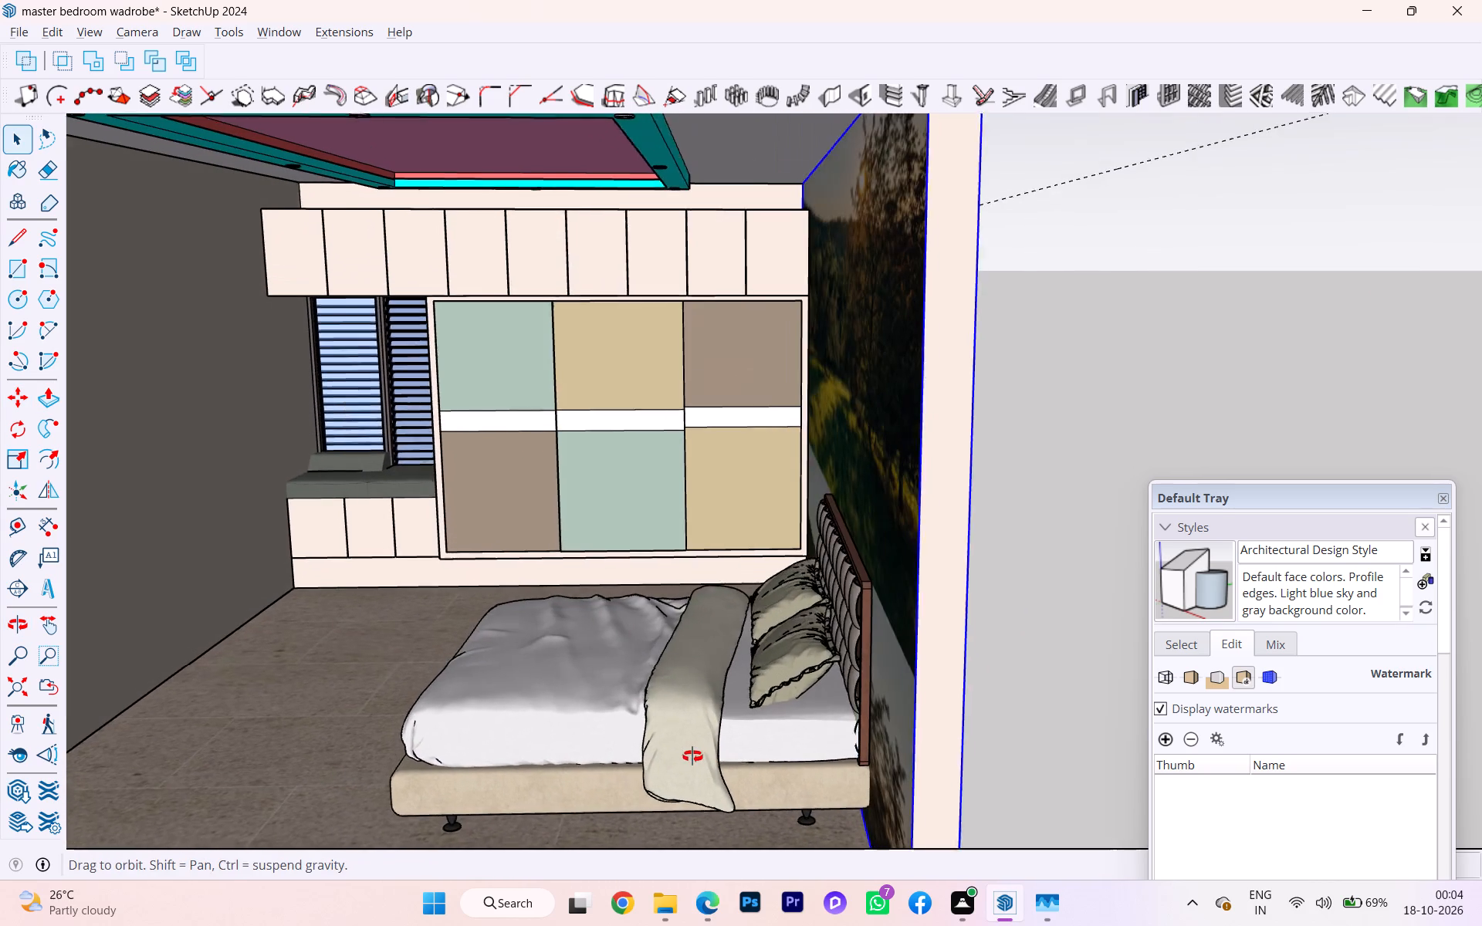
middle_click_drag(692, 756, 702, 756)
left_click(722, 732)
key("m")
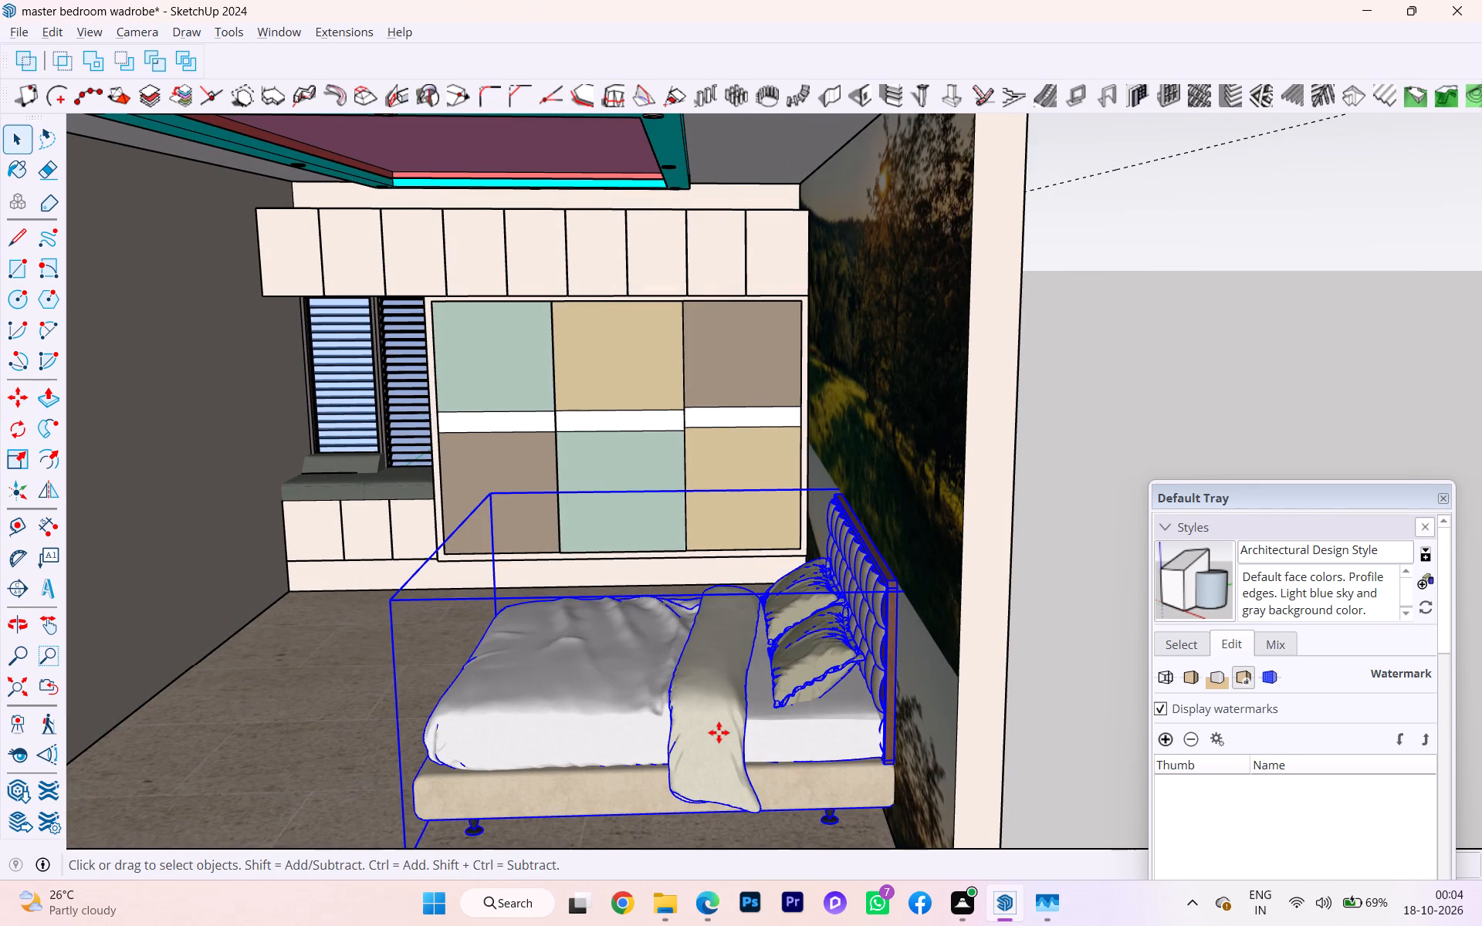
left_click(719, 732)
left_click(718, 694)
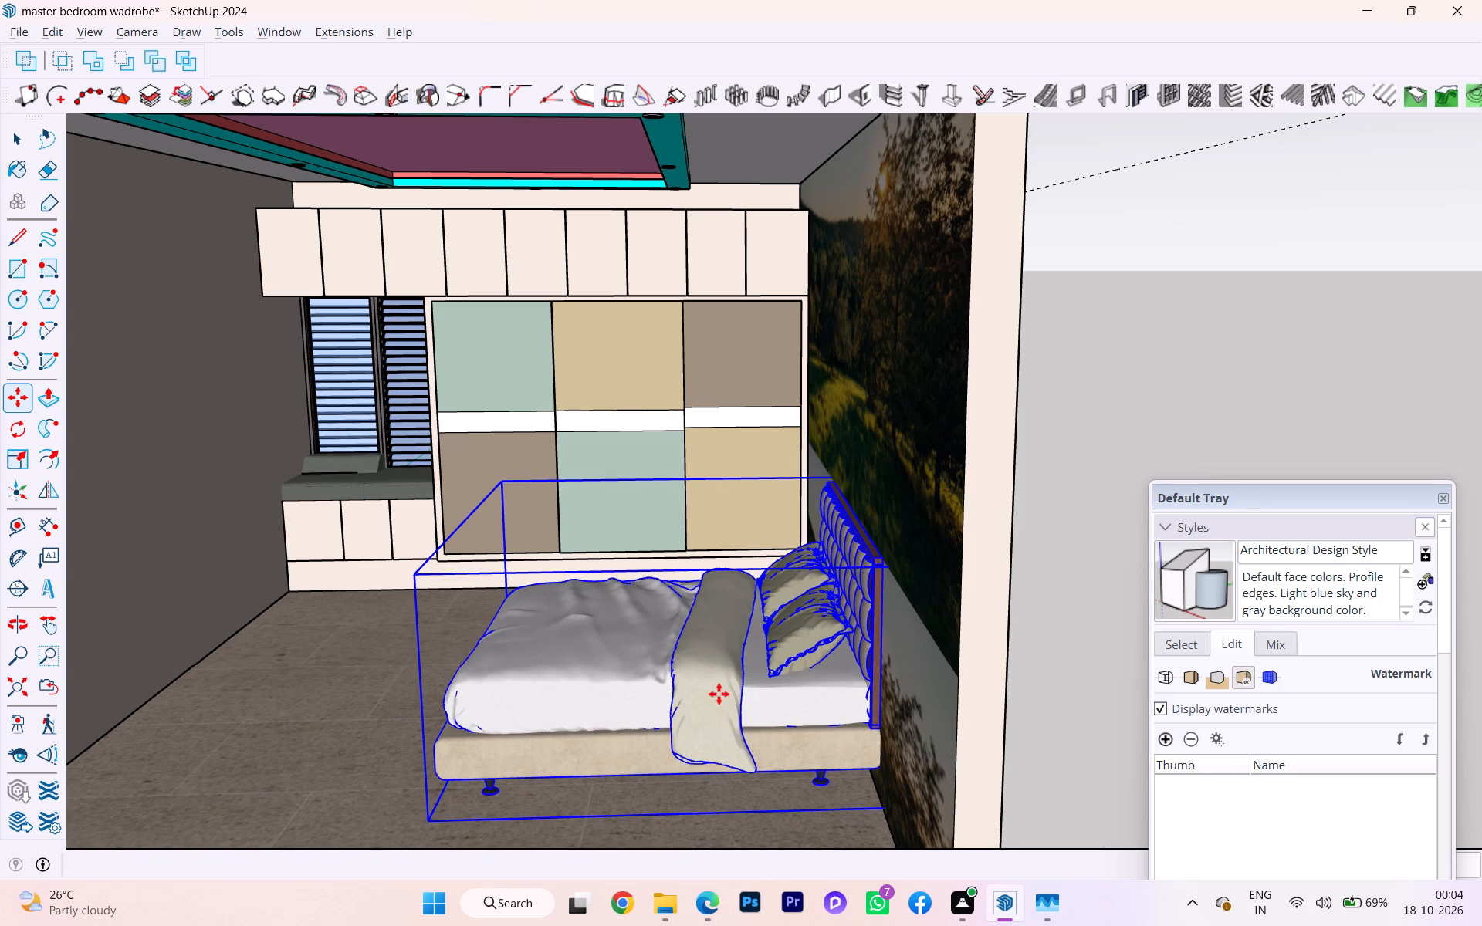
key("space")
left_click(1046, 674)
Examine the furnished room and the underside of the false ceiling from the open front.
scroll(802, 595, "down", 3)
scroll(828, 596, "up", 1)
scroll(828, 596, "down", 1)
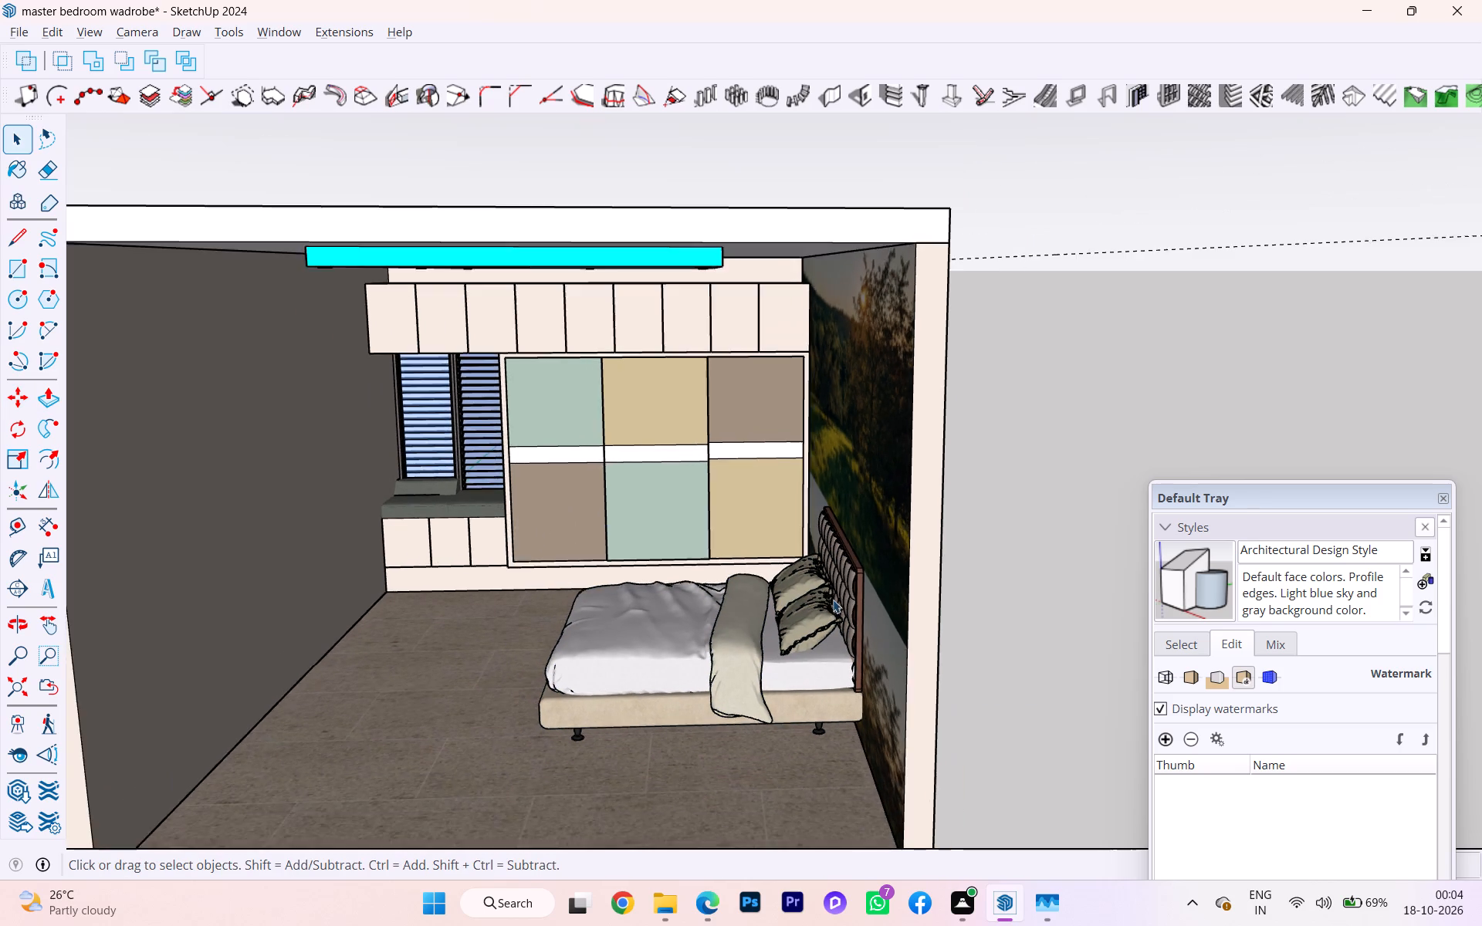
scroll(837, 601, "down", 4)
scroll(842, 605, "up", 3)
scroll(838, 608, "down", 1)
scroll(835, 610, "up", 3)
scroll(736, 603, "down", 1)
scroll(733, 603, "up", 1)
scroll(585, 568, "down", 1)
middle_click_drag(580, 564, 543, 465)
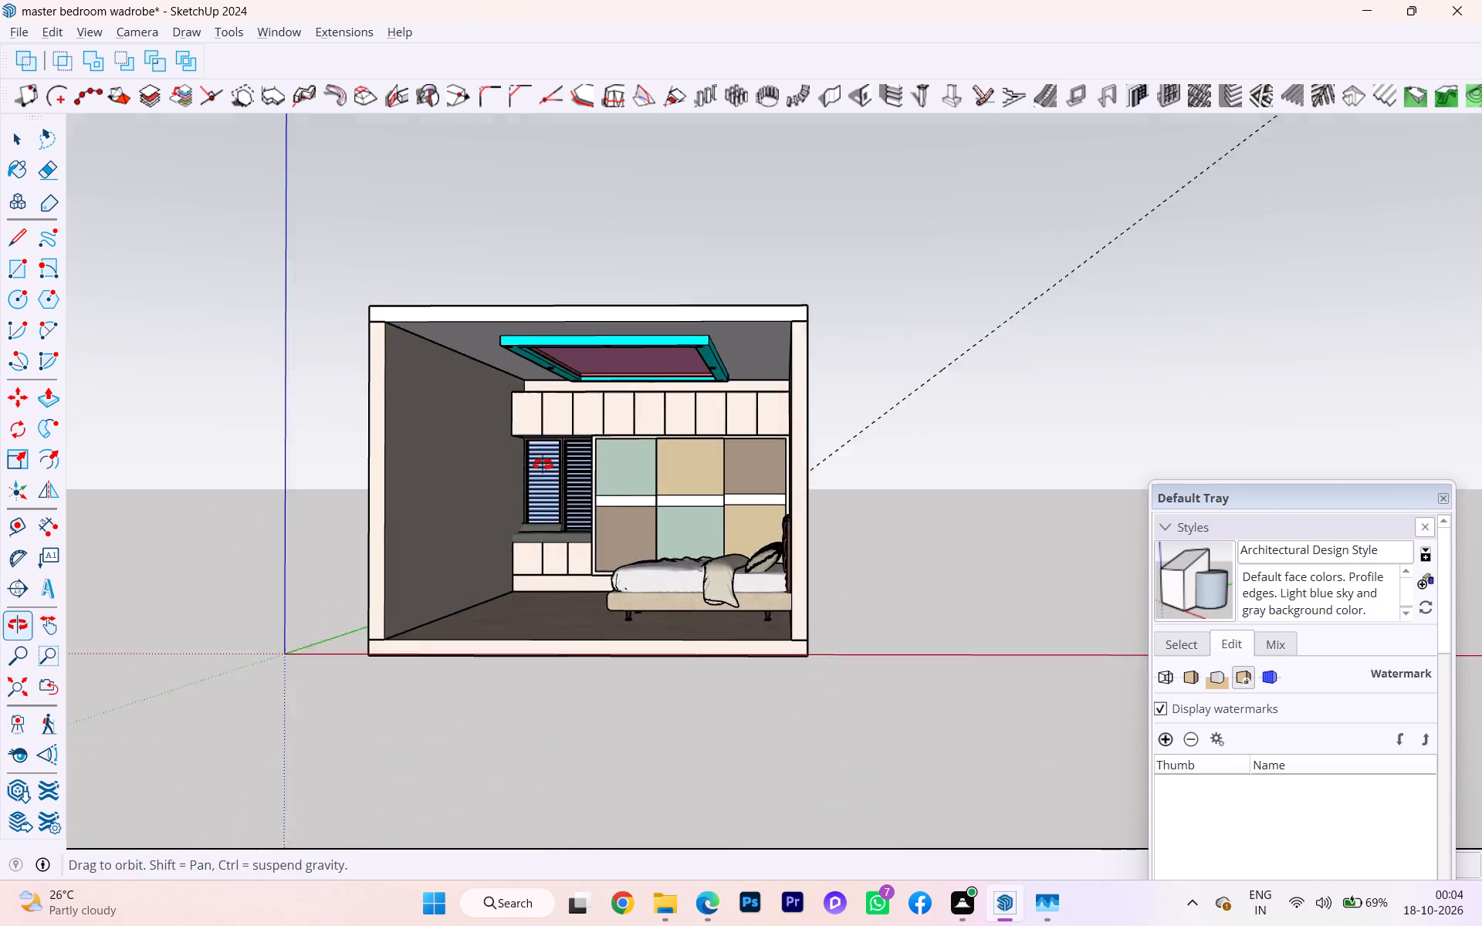
middle_click_drag(543, 465, 541, 457)
scroll(543, 421, "up", 6)
scroll(724, 221, "up", 1)
scroll(724, 221, "down", 1)
scroll(724, 221, "up", 2)
scroll(626, 352, "up", 2)
scroll(625, 353, "down", 2)
scroll(625, 353, "up", 4)
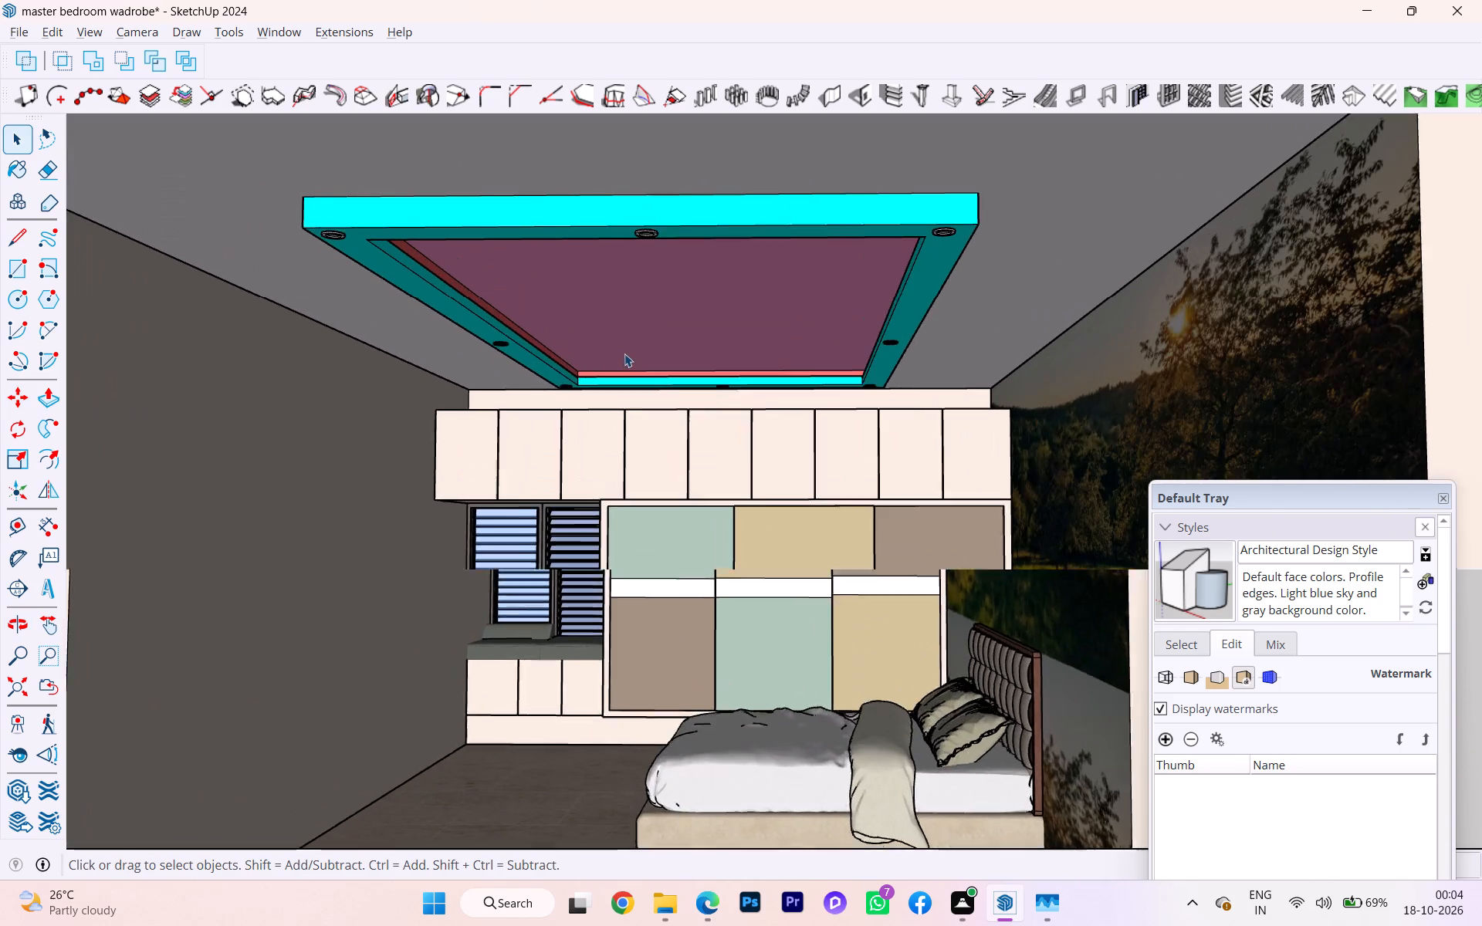
scroll(624, 353, "up", 2)
scroll(682, 285, "up", 1)
scroll(678, 279, "down", 4)
scroll(678, 279, "up", 1)
middle_click_drag(673, 269, 661, 191)
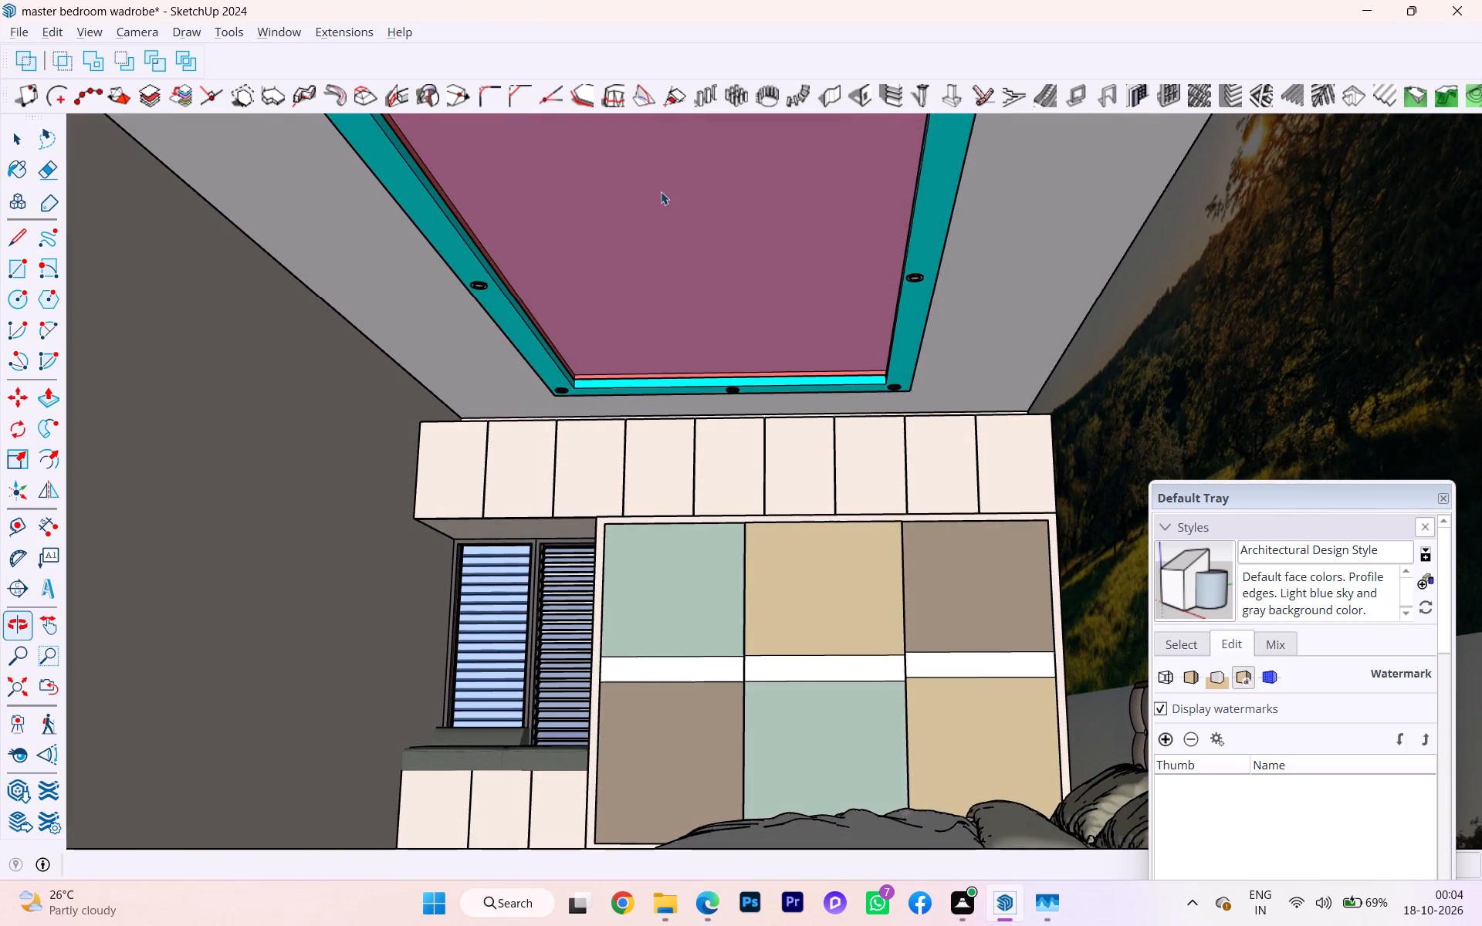
scroll(659, 204, "down", 6)
middle_click_drag(686, 265, 710, 323)
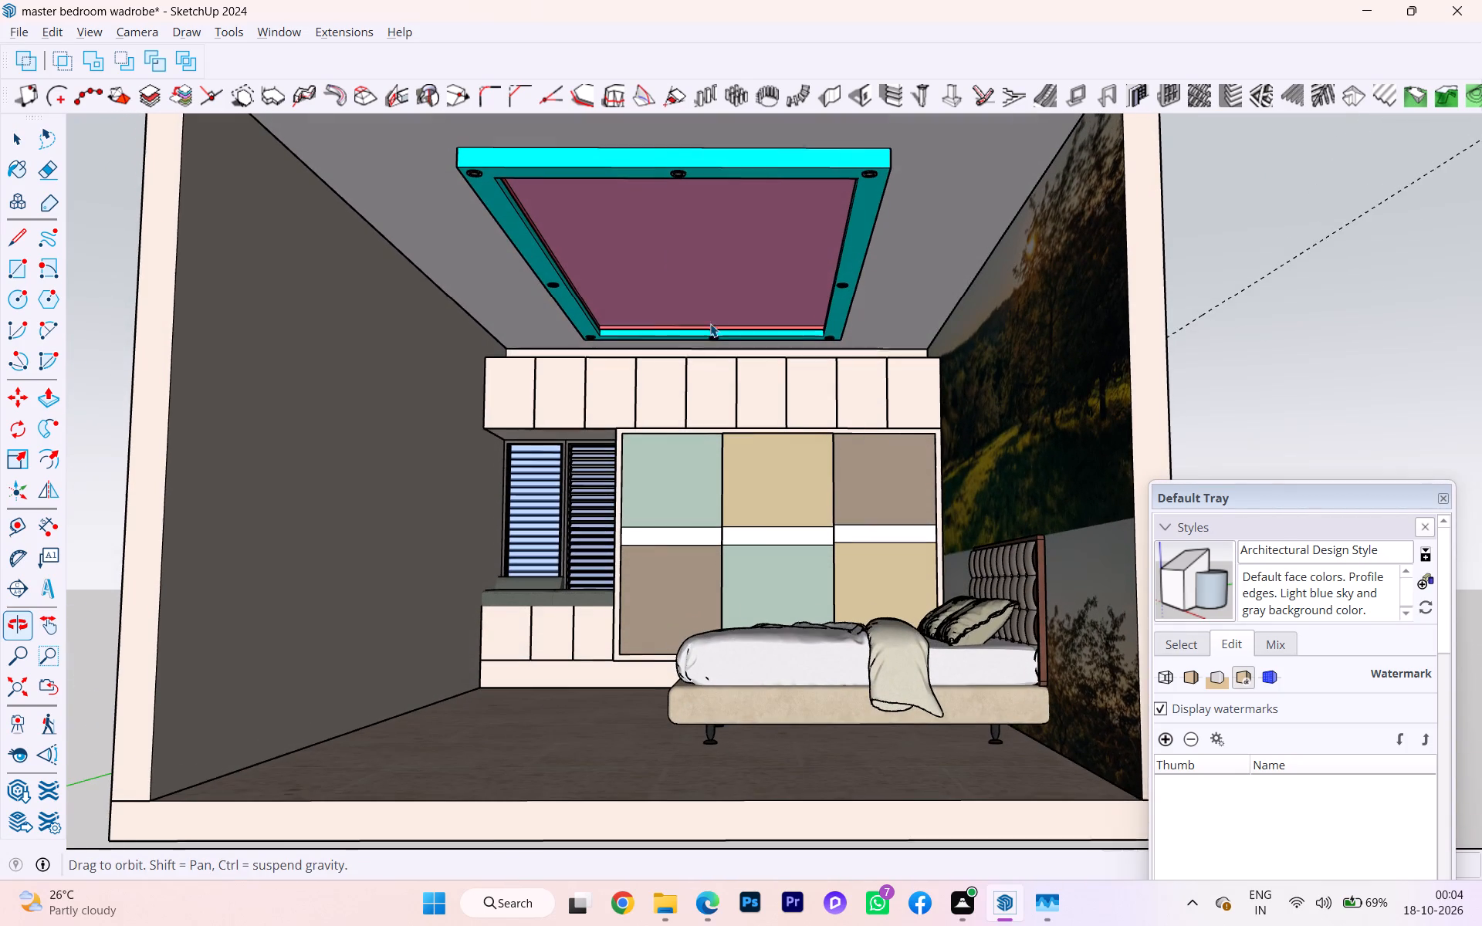
Open the false ceiling group, paint its pink inner panel face white with Color M00, and leave the group.
left_click(698, 279)
double_click(698, 279)
left_click(697, 268)
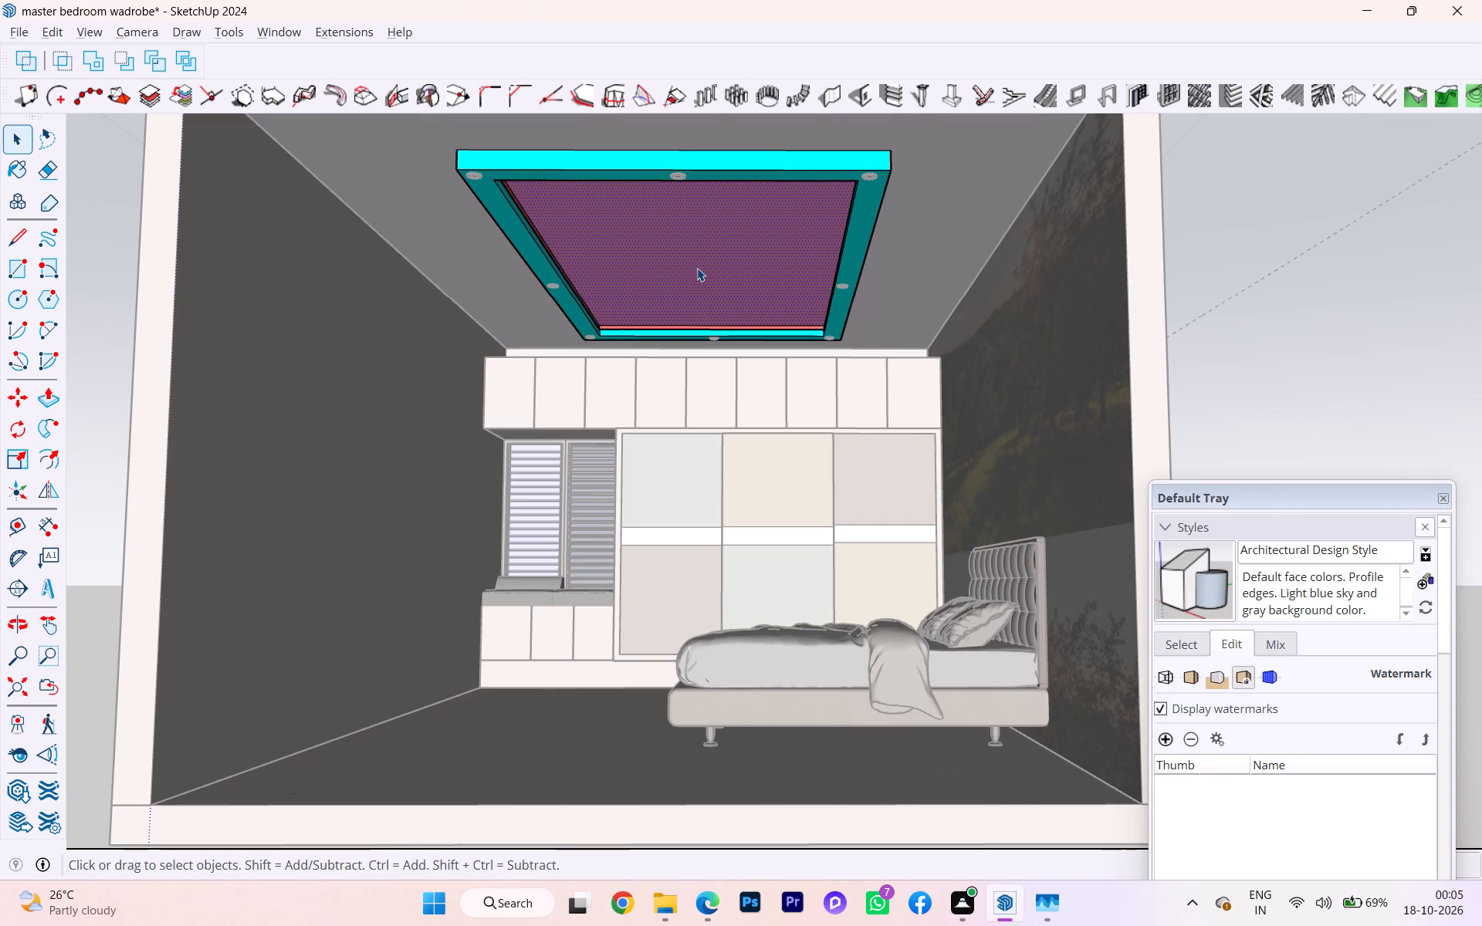
scroll(1227, 523, "up", 2)
scroll(1227, 523, "down", 1)
scroll(1227, 523, "up", 6)
scroll(1225, 529, "down", 1)
scroll(1224, 530, "up", 7)
scroll(1207, 540, "down", 2)
scroll(1207, 540, "up", 1)
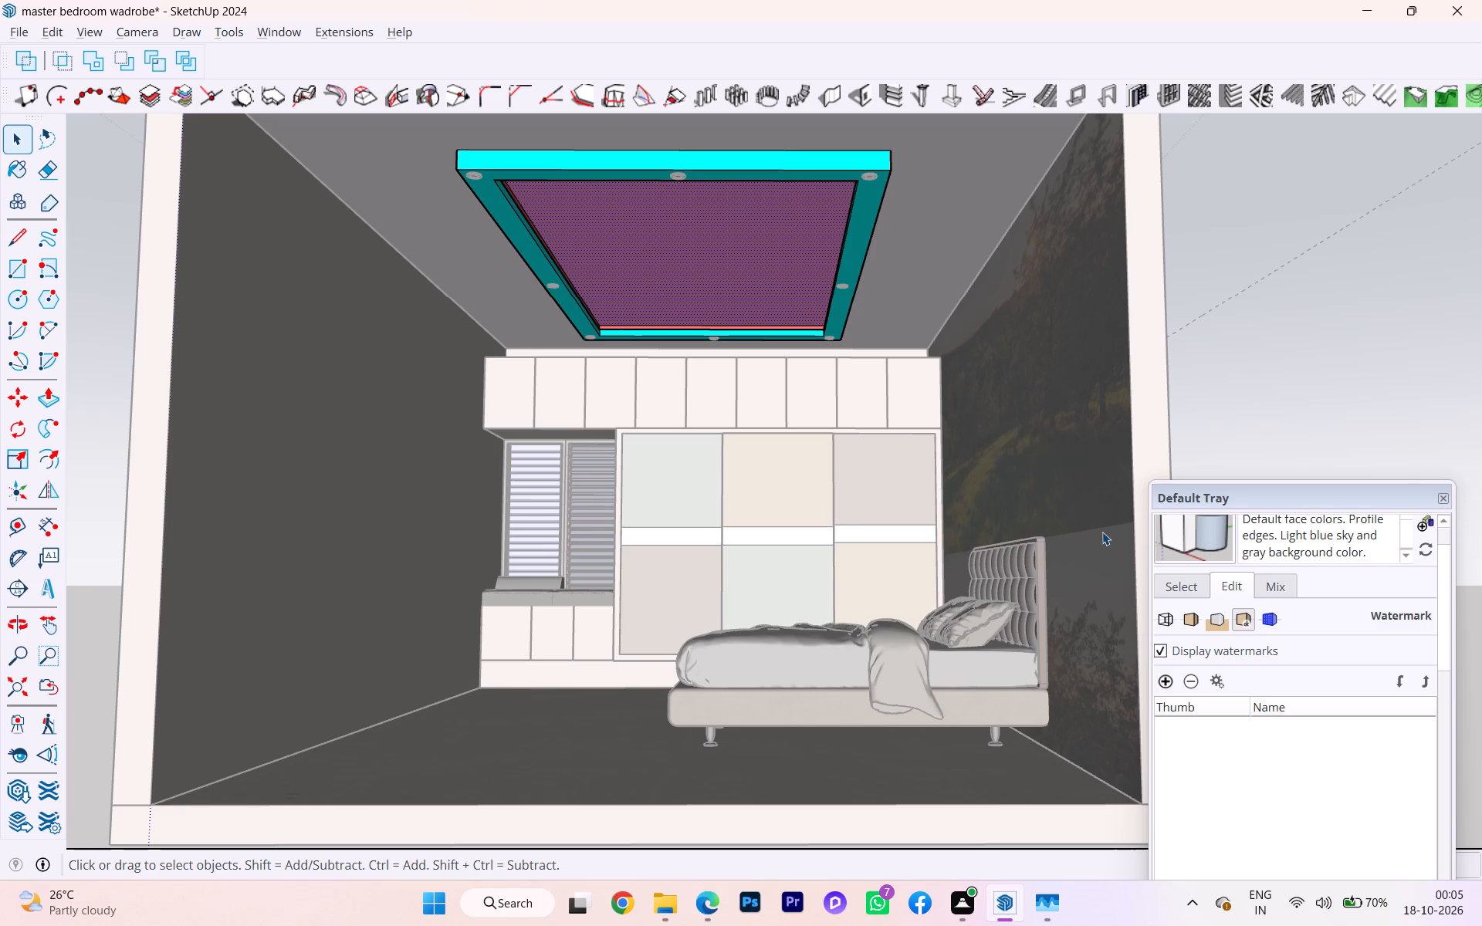
scroll(1365, 664, "up", 2)
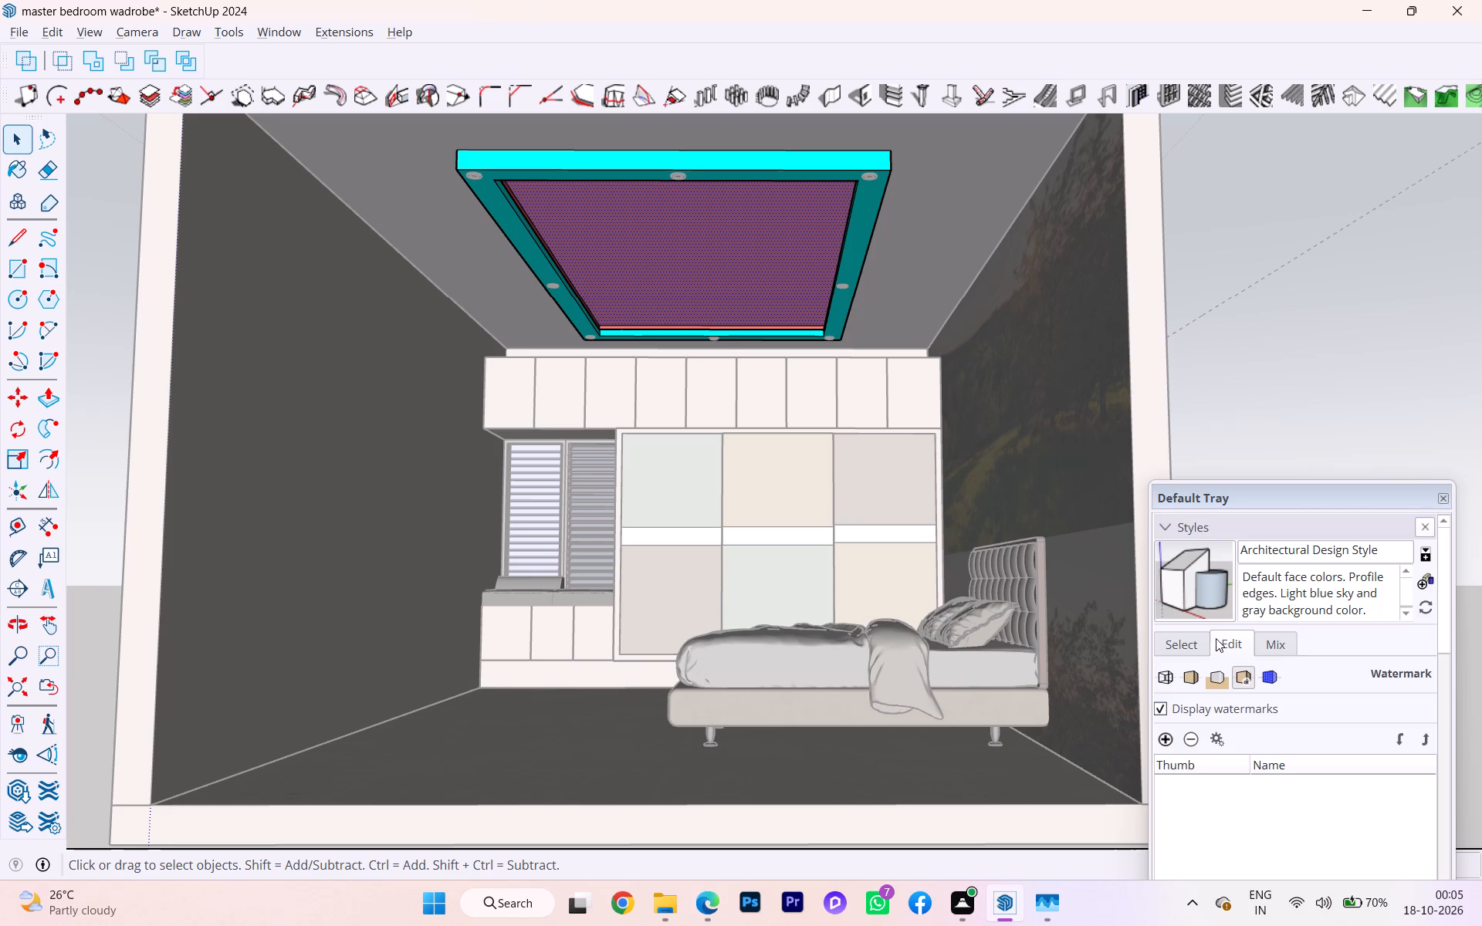
scroll(1212, 630, "up", 4)
scroll(1212, 629, "down", 1)
scroll(1215, 627, "up", 9)
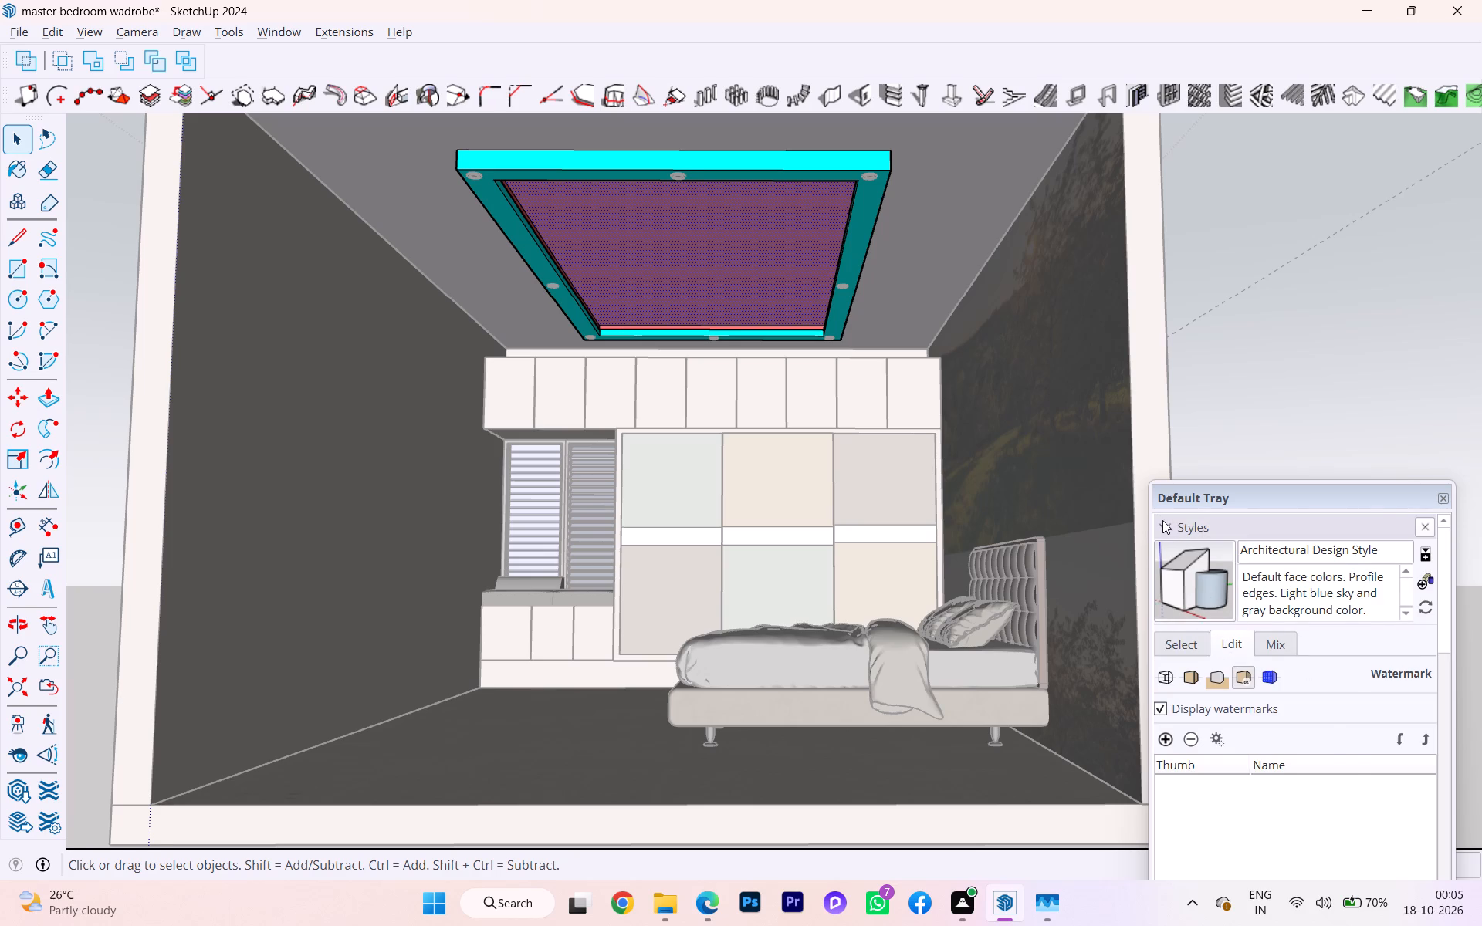
left_click(1162, 520)
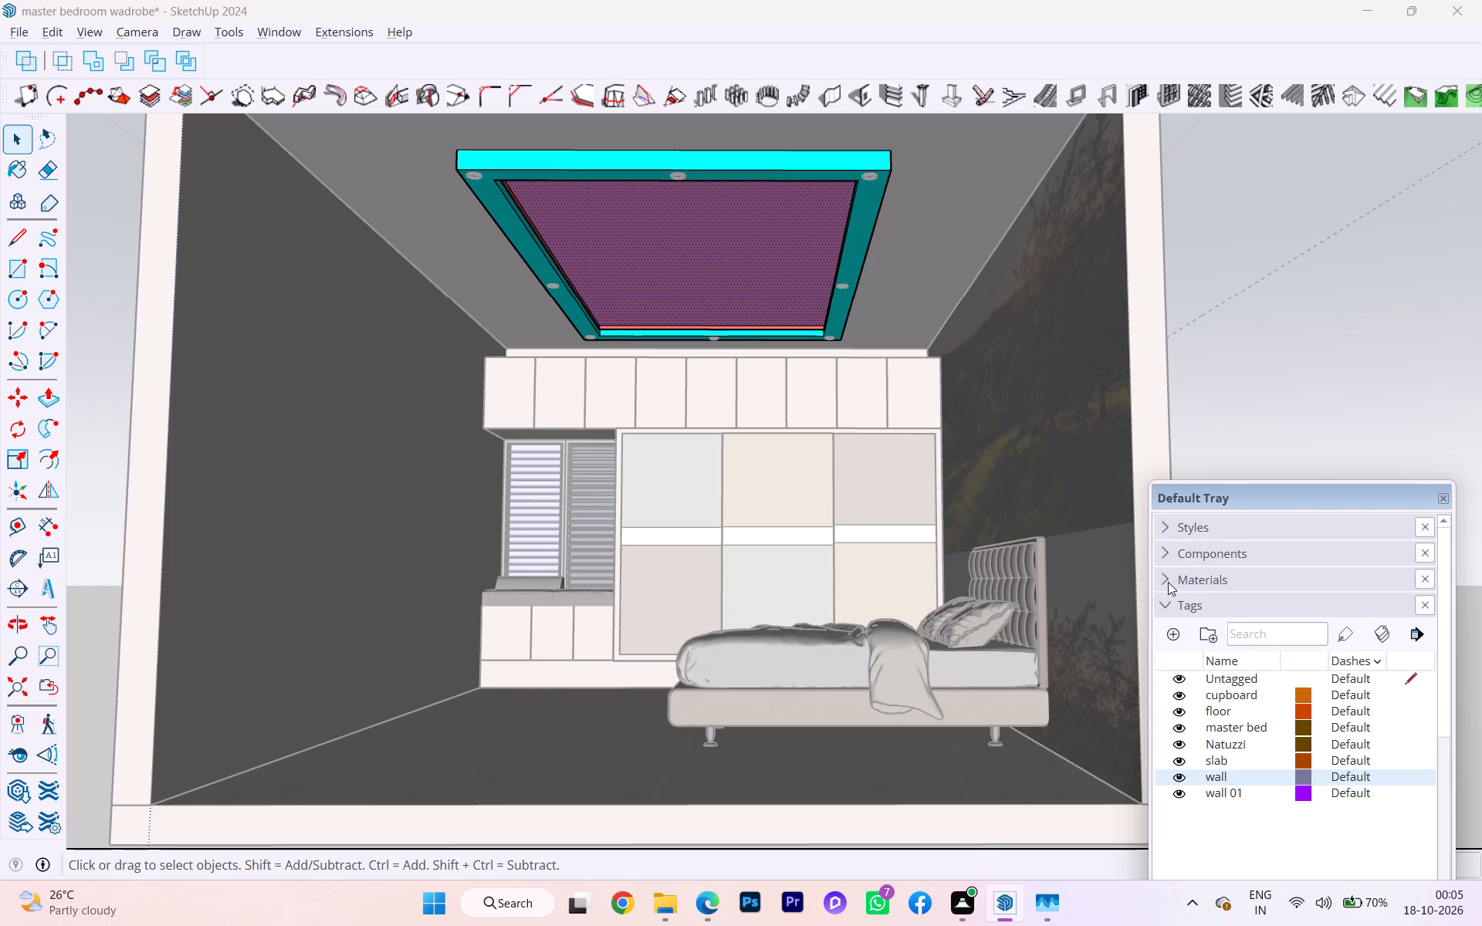
left_click(1168, 580)
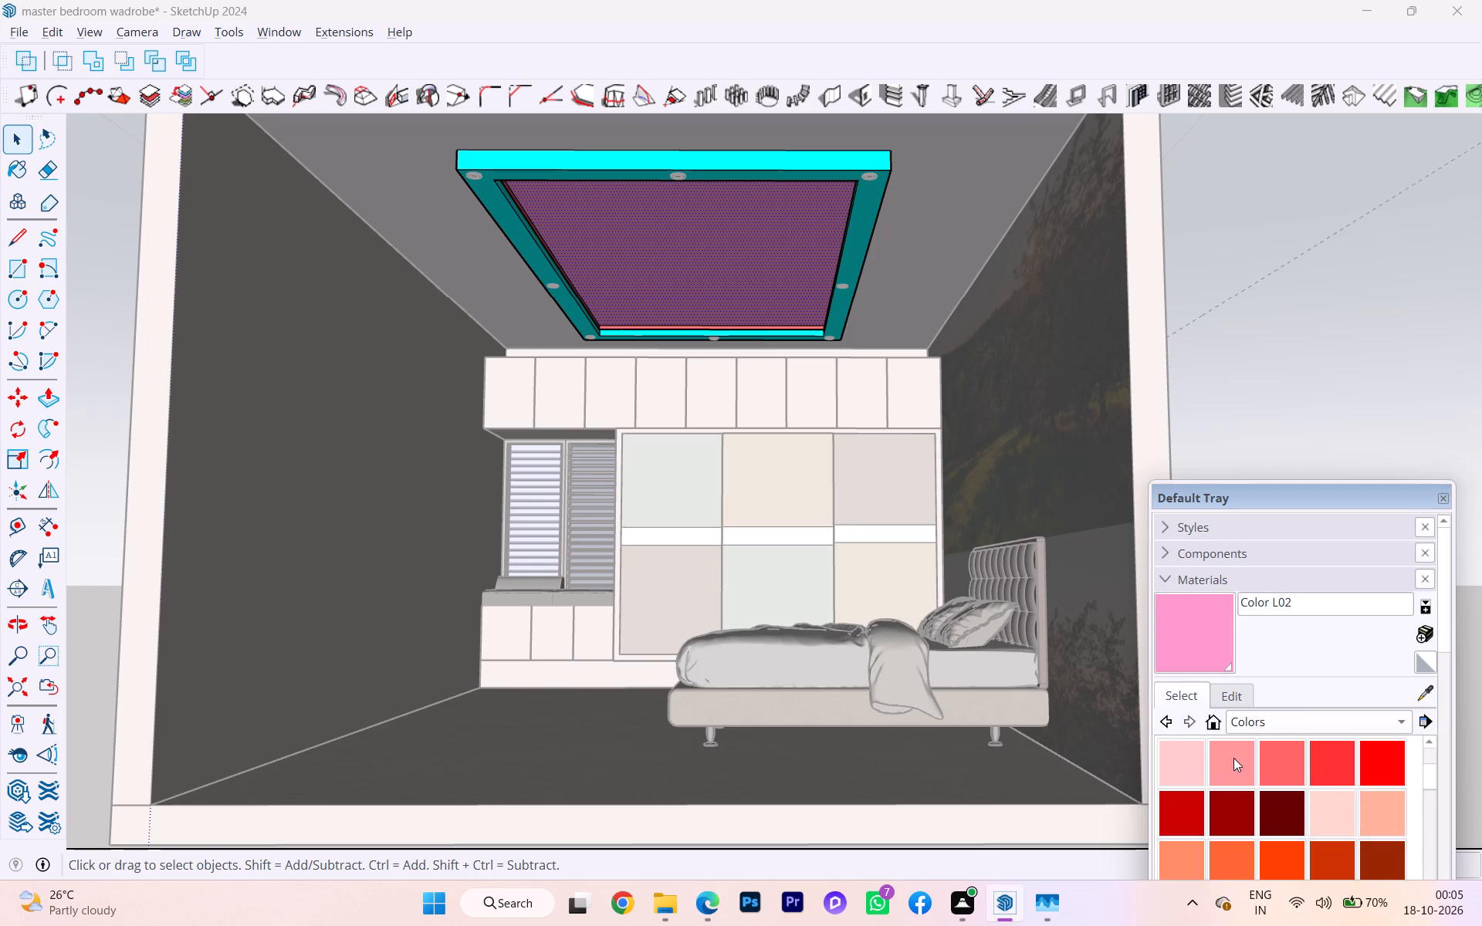
scroll(1233, 758, "down", 8)
scroll(1258, 759, "up", 2)
scroll(1258, 759, "down", 7)
scroll(1275, 778, "up", 1)
scroll(1276, 778, "down", 2)
scroll(1276, 779, "up", 1)
scroll(1278, 782, "down", 6)
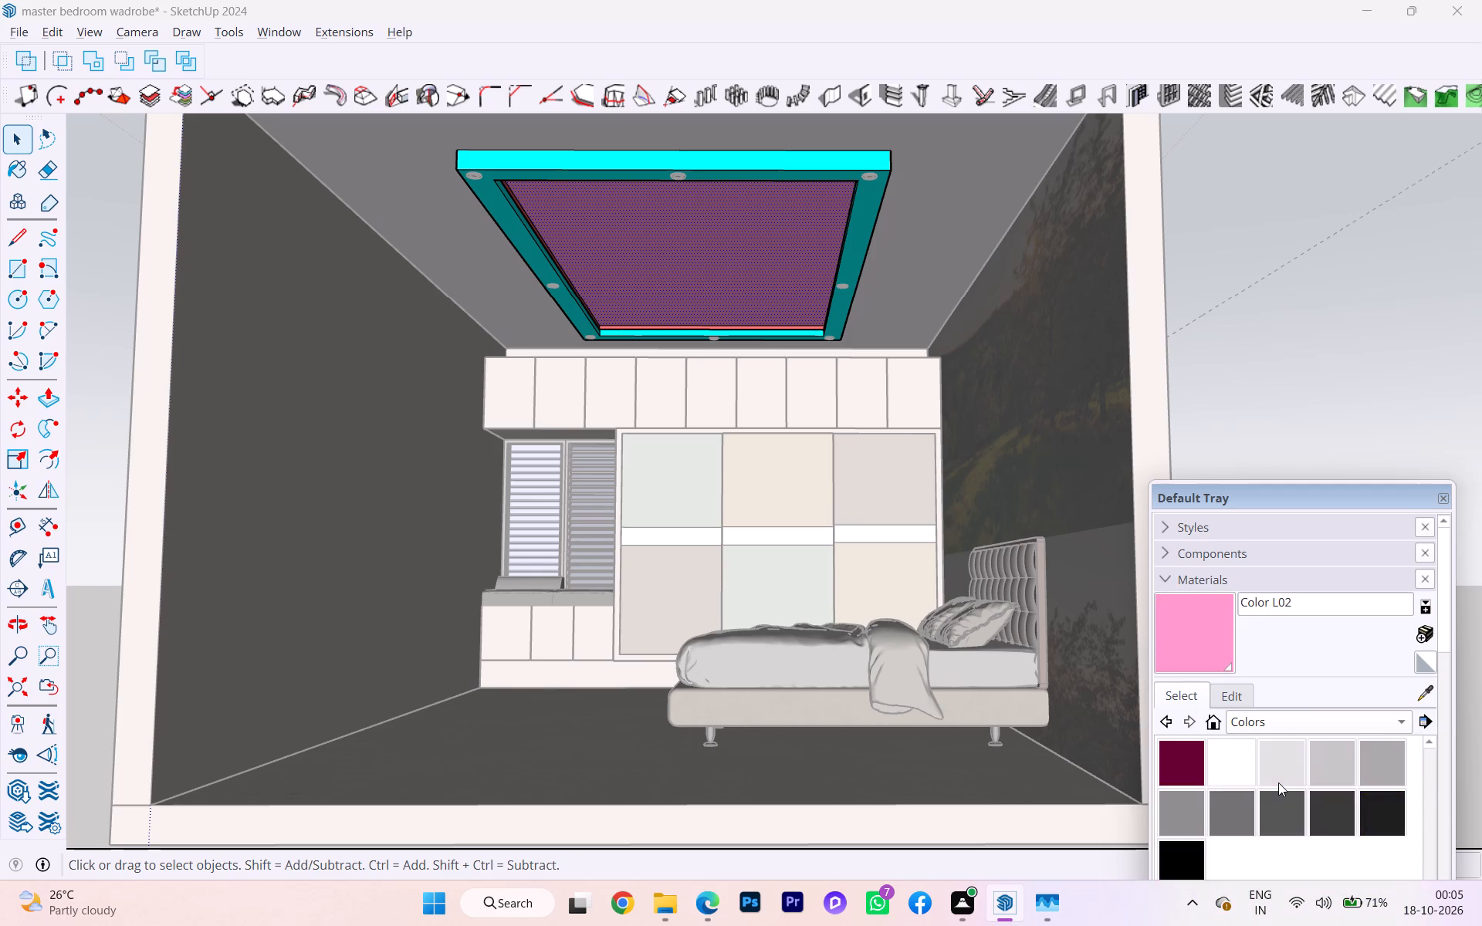
scroll(1278, 782, "down", 2)
scroll(1279, 788, "up", 2)
left_click(1227, 765)
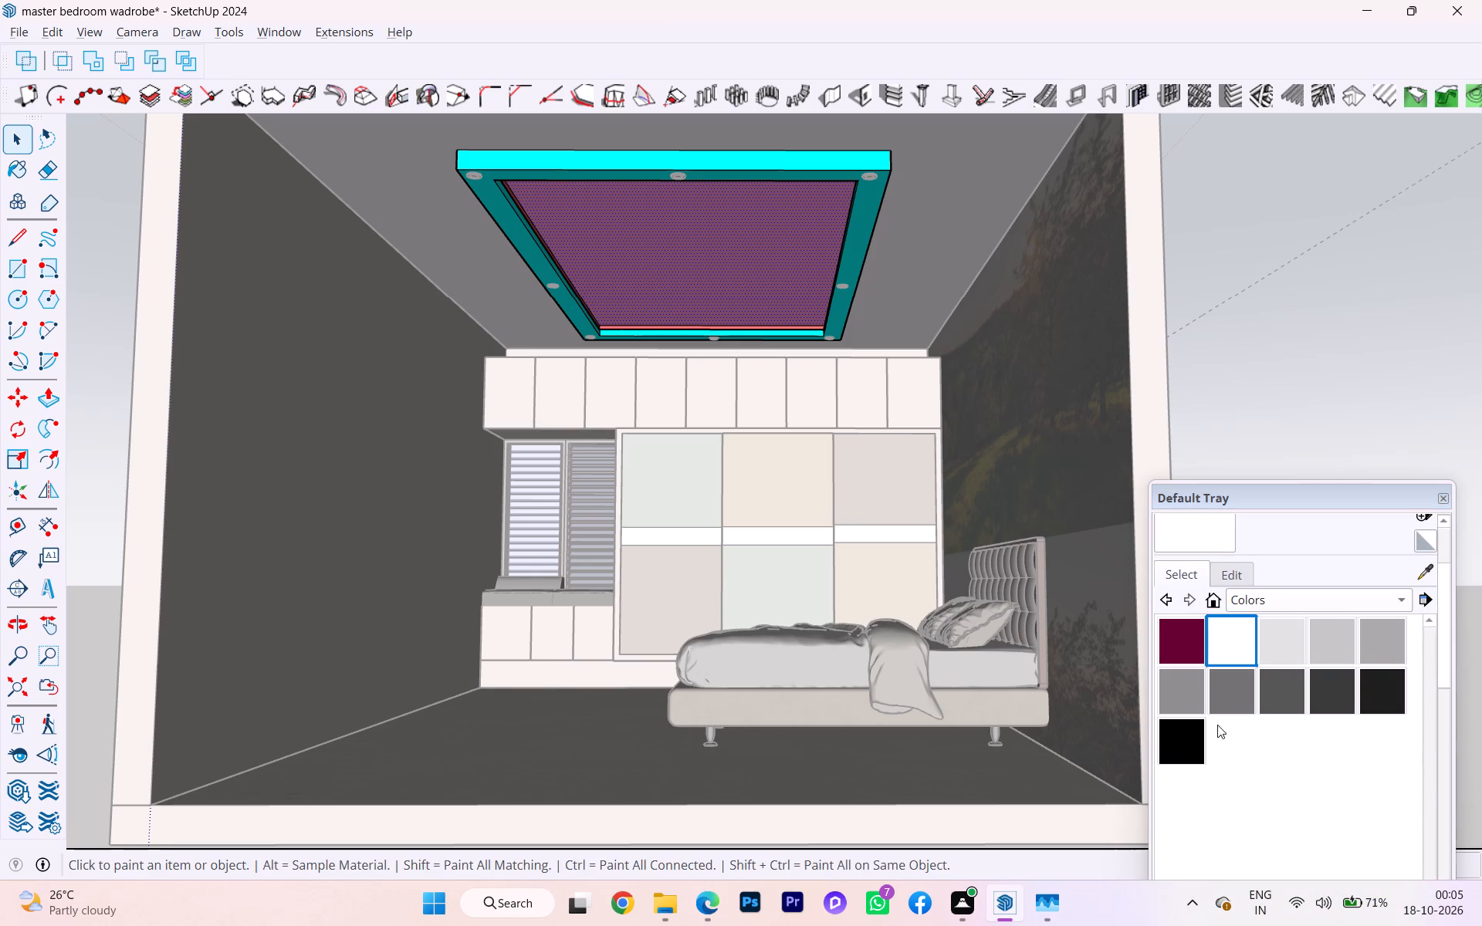
left_click(728, 269)
key("space")
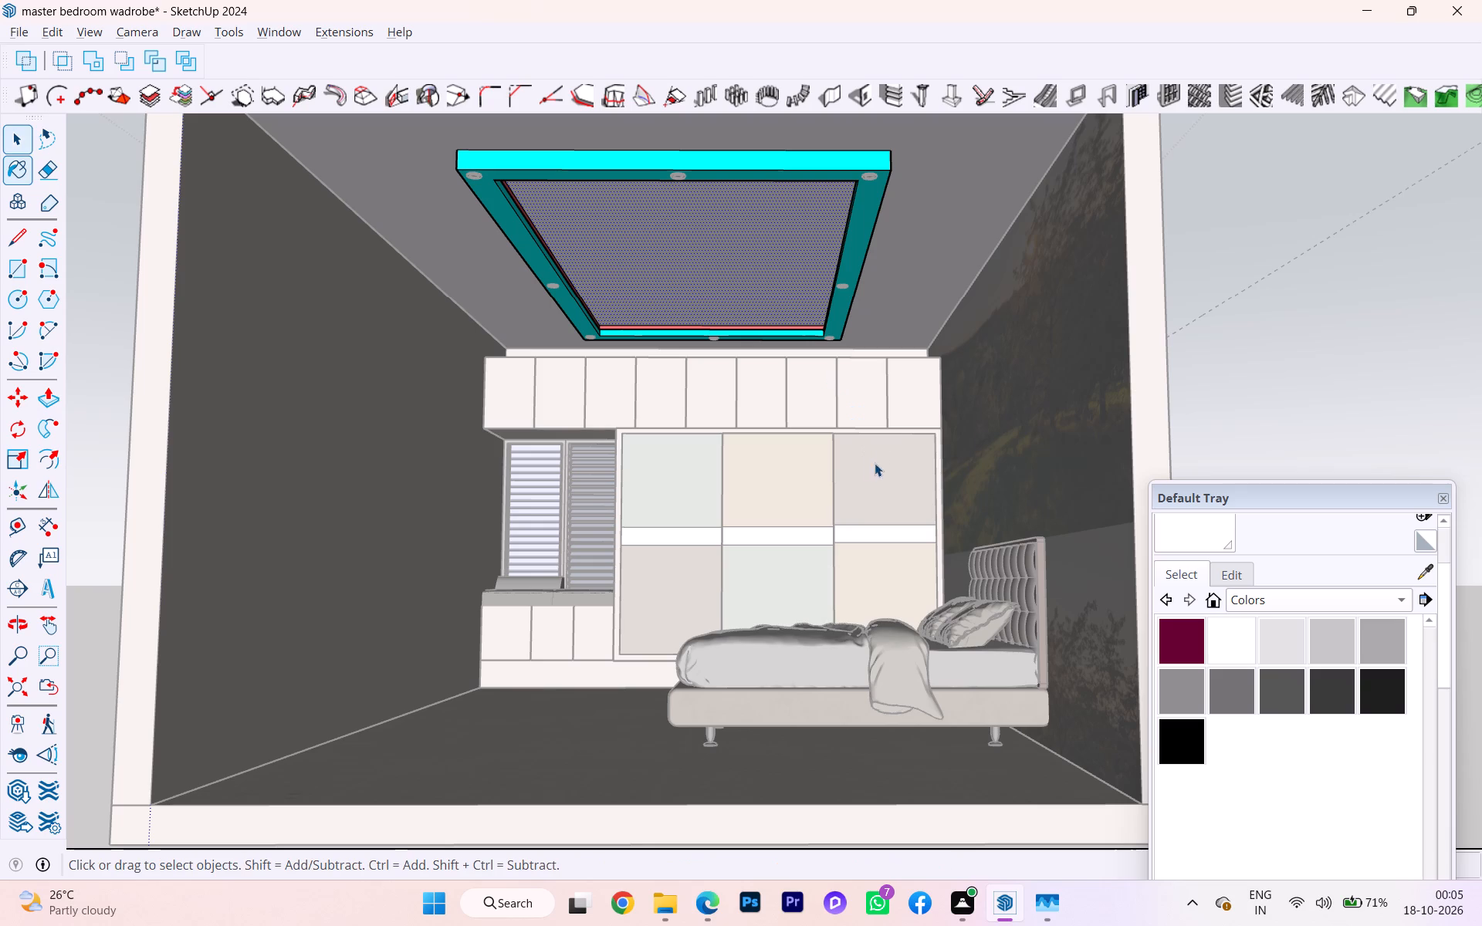
key("space")
left_click(1186, 389)
Review the repainted false ceiling panel and the overall room from the open front.
scroll(915, 387, "down", 1)
middle_click_drag(913, 388, 901, 420)
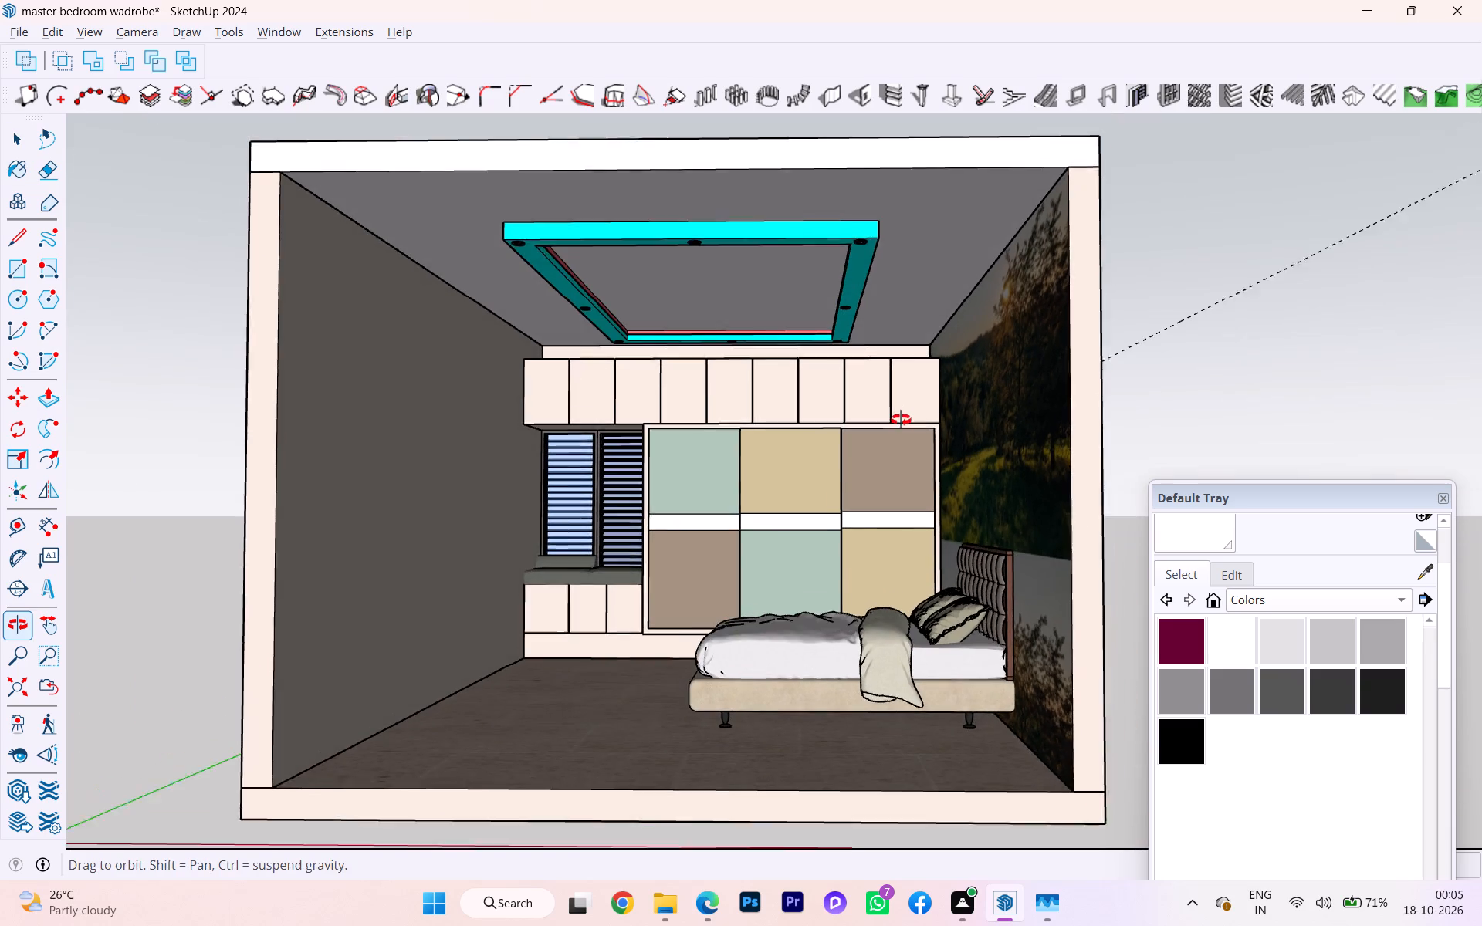
middle_click_drag(901, 420, 901, 421)
scroll(810, 461, "up", 1)
scroll(810, 461, "down", 1)
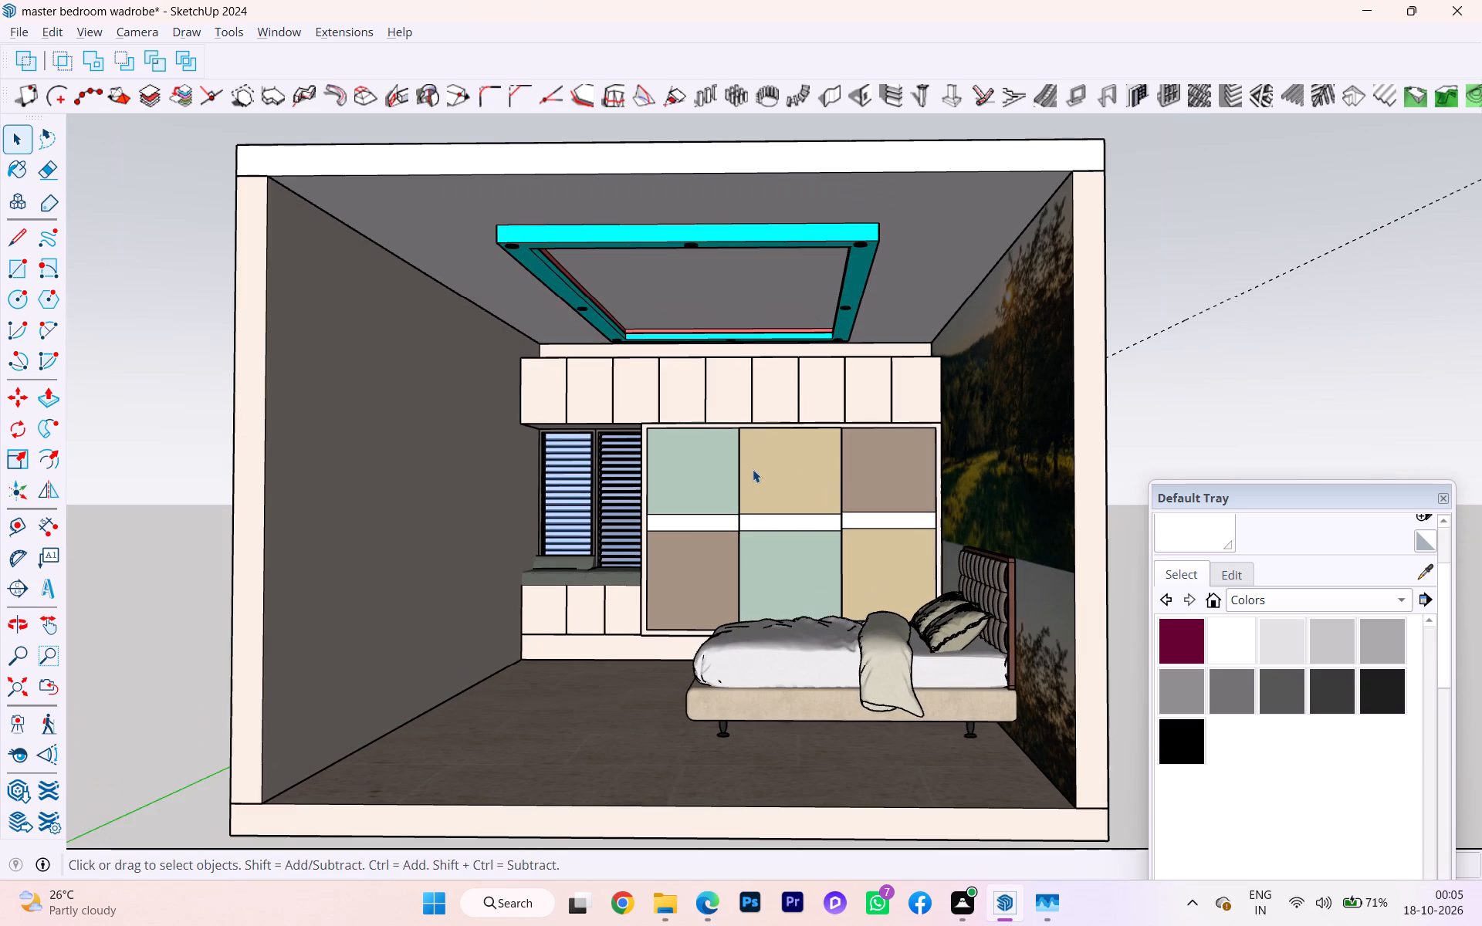
scroll(590, 291, "up", 2)
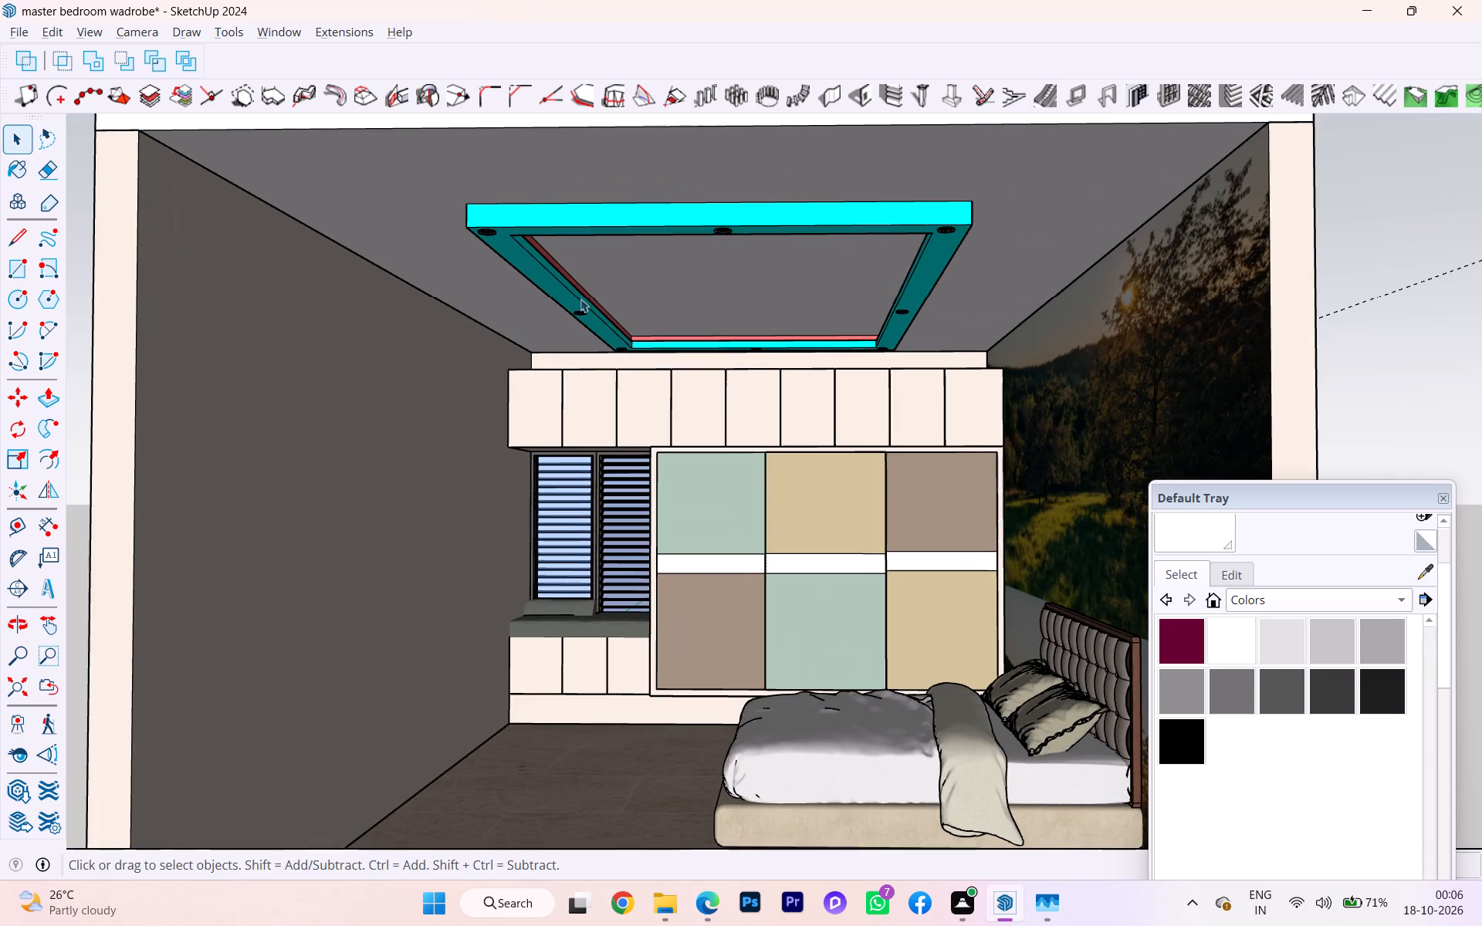
scroll(562, 299, "down", 3)
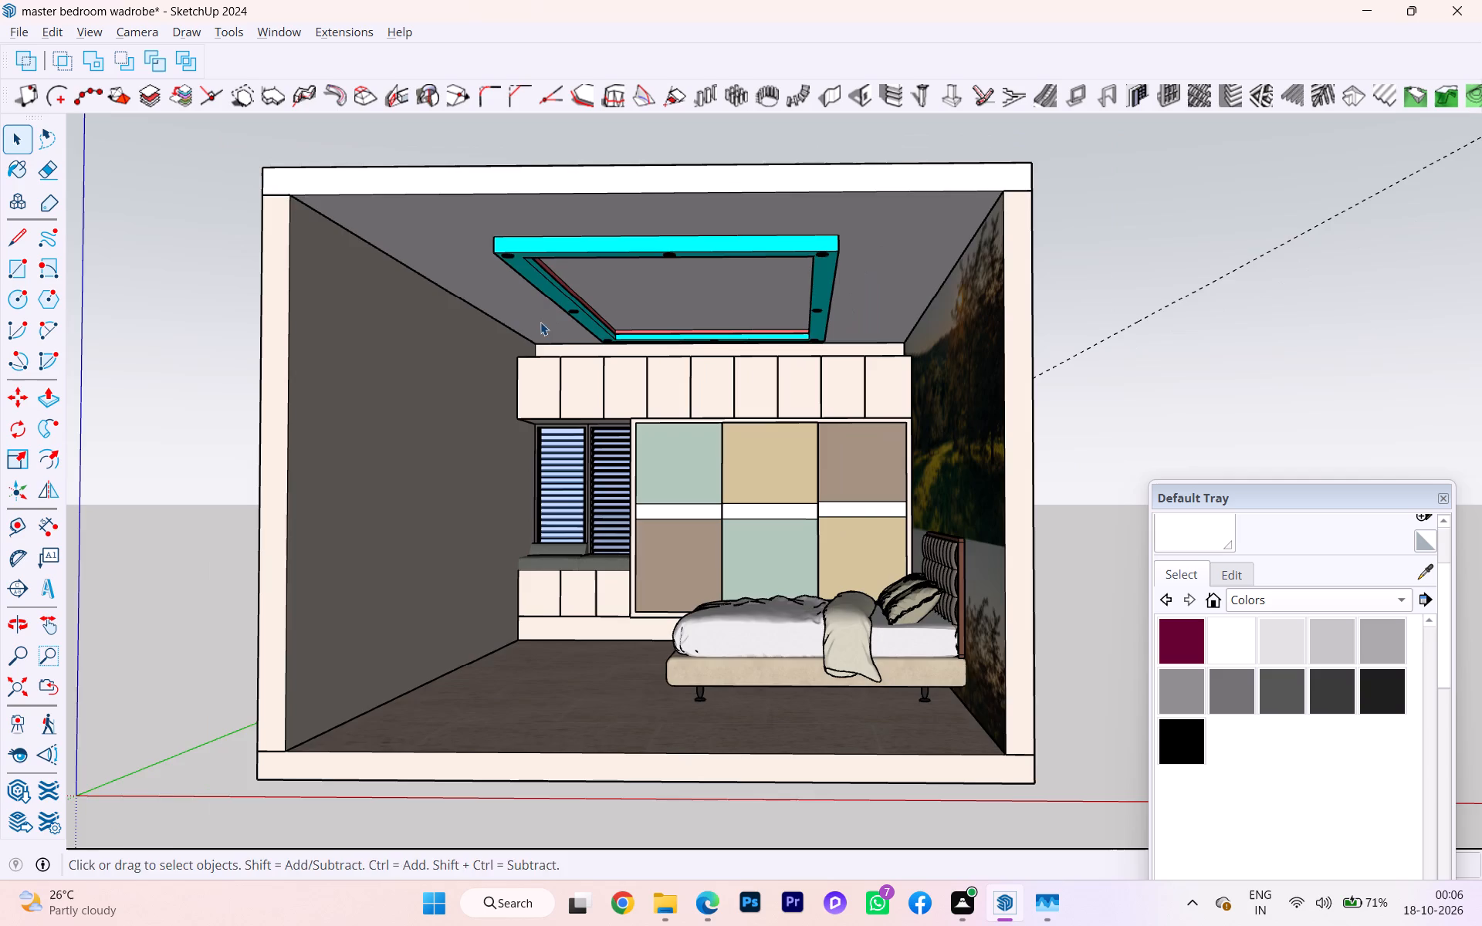
middle_click_drag(540, 323, 570, 348)
scroll(406, 404, "up", 2)
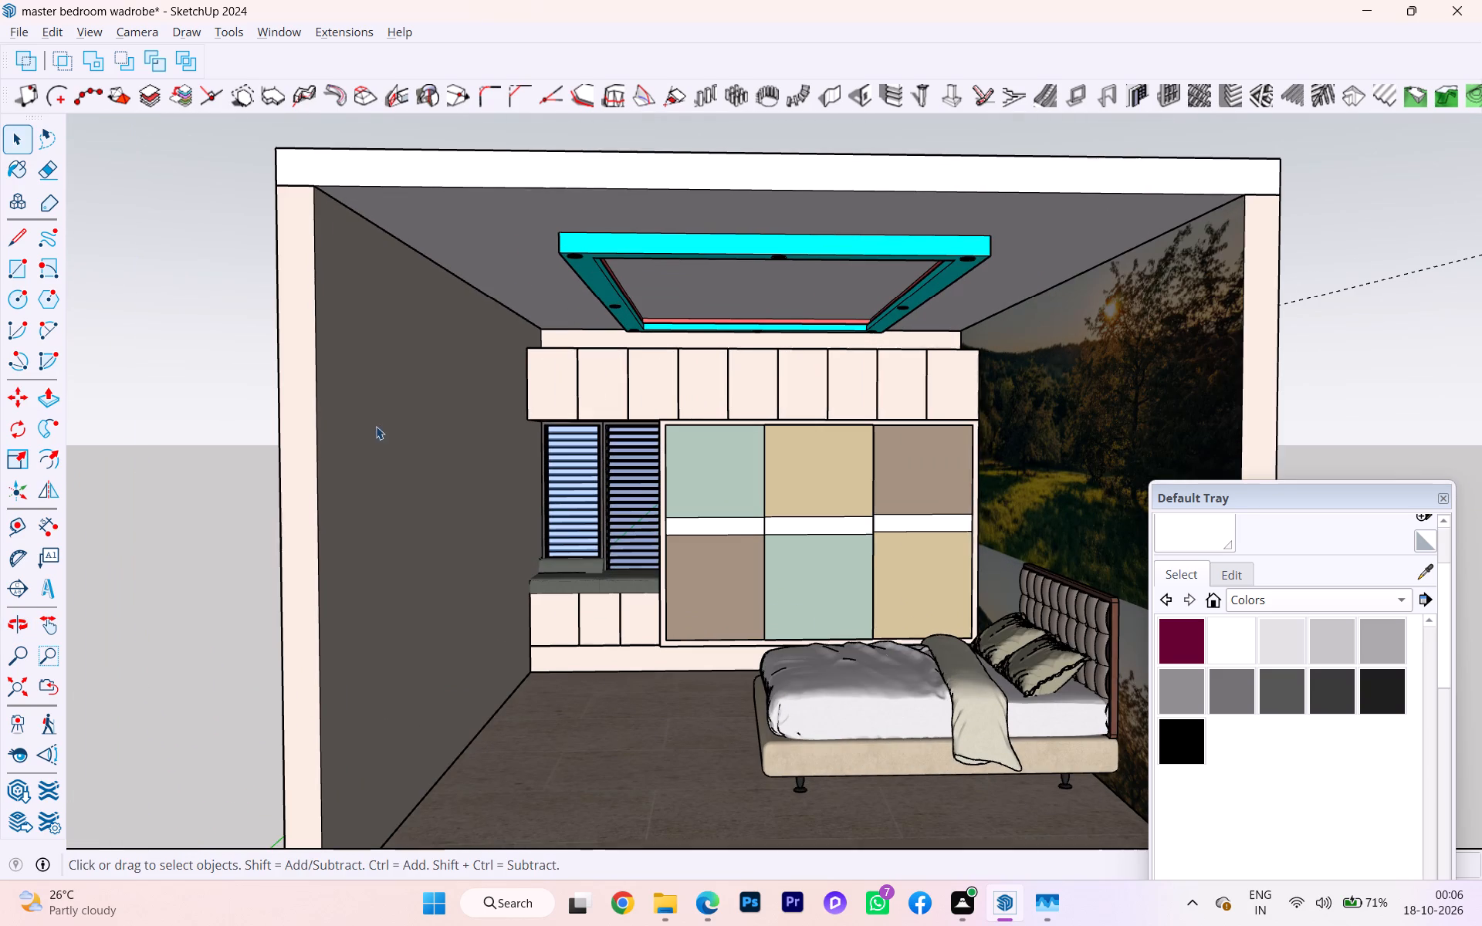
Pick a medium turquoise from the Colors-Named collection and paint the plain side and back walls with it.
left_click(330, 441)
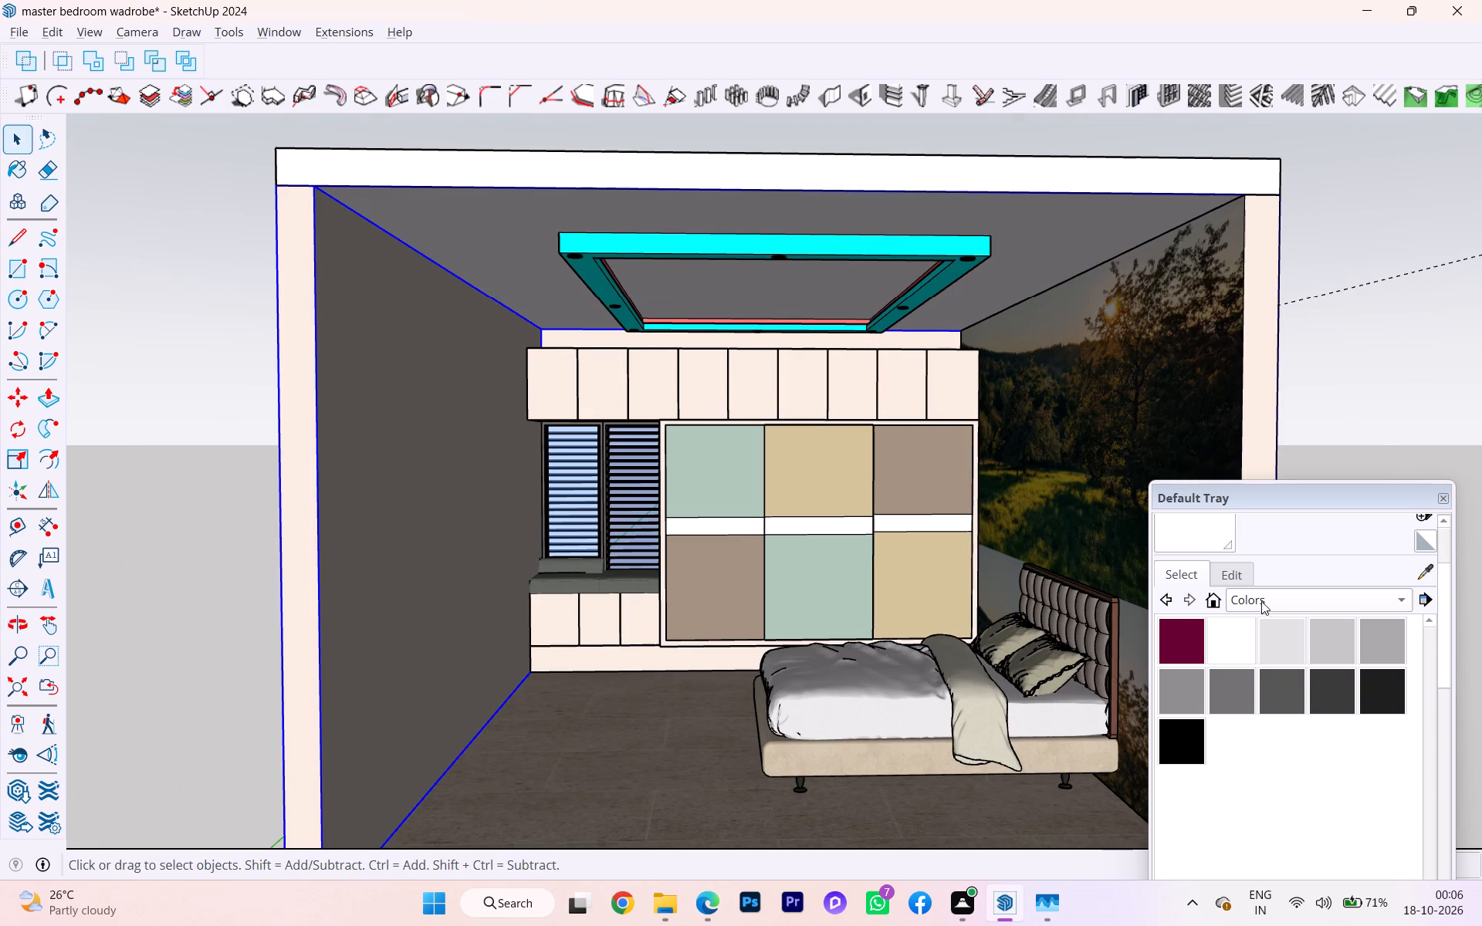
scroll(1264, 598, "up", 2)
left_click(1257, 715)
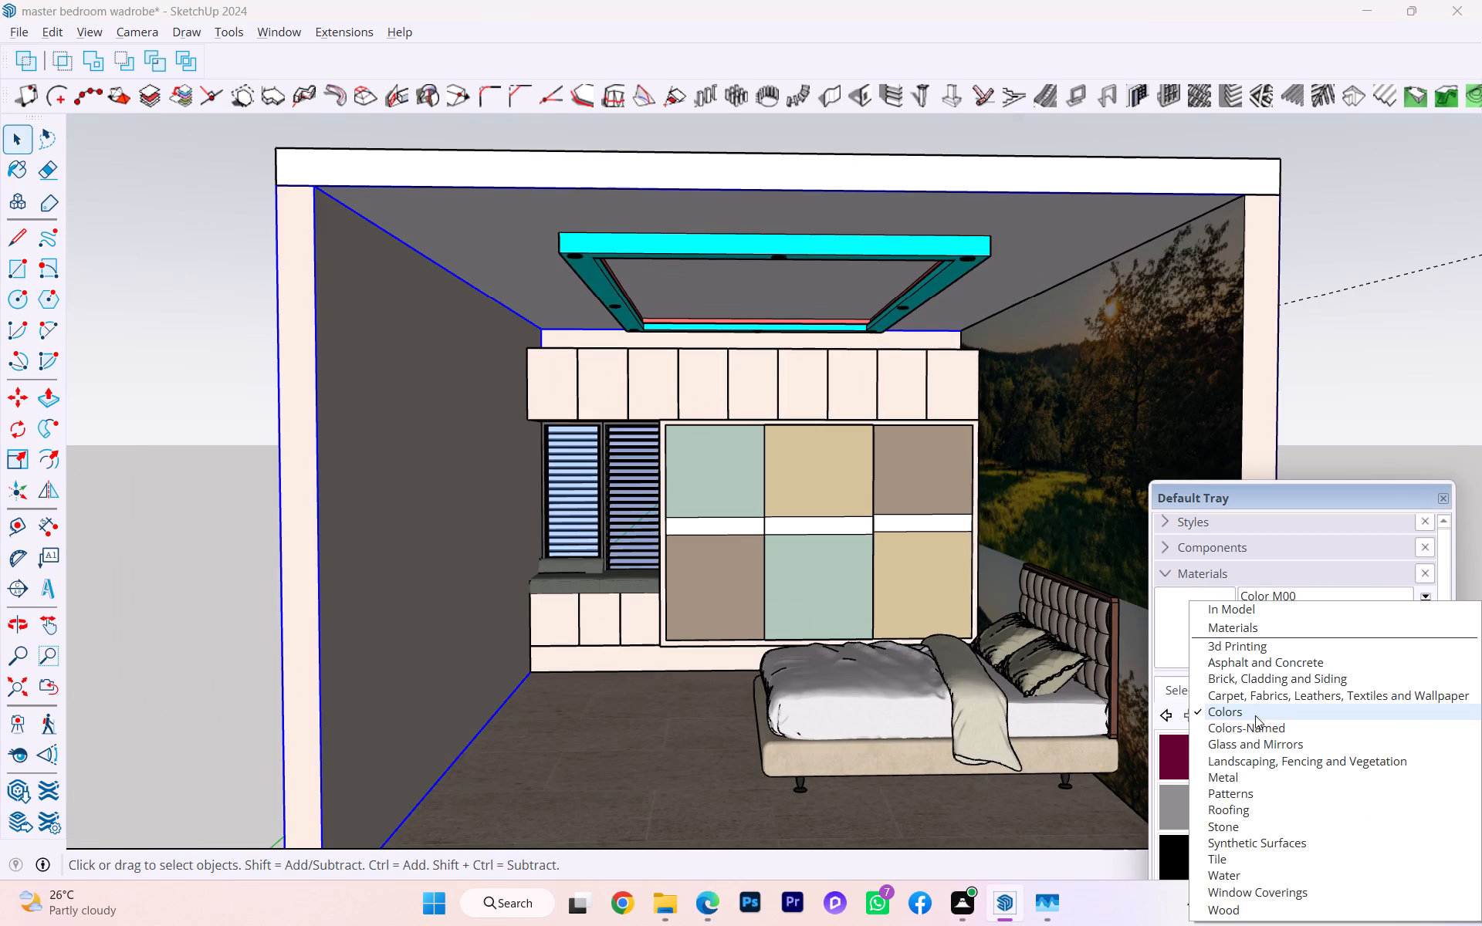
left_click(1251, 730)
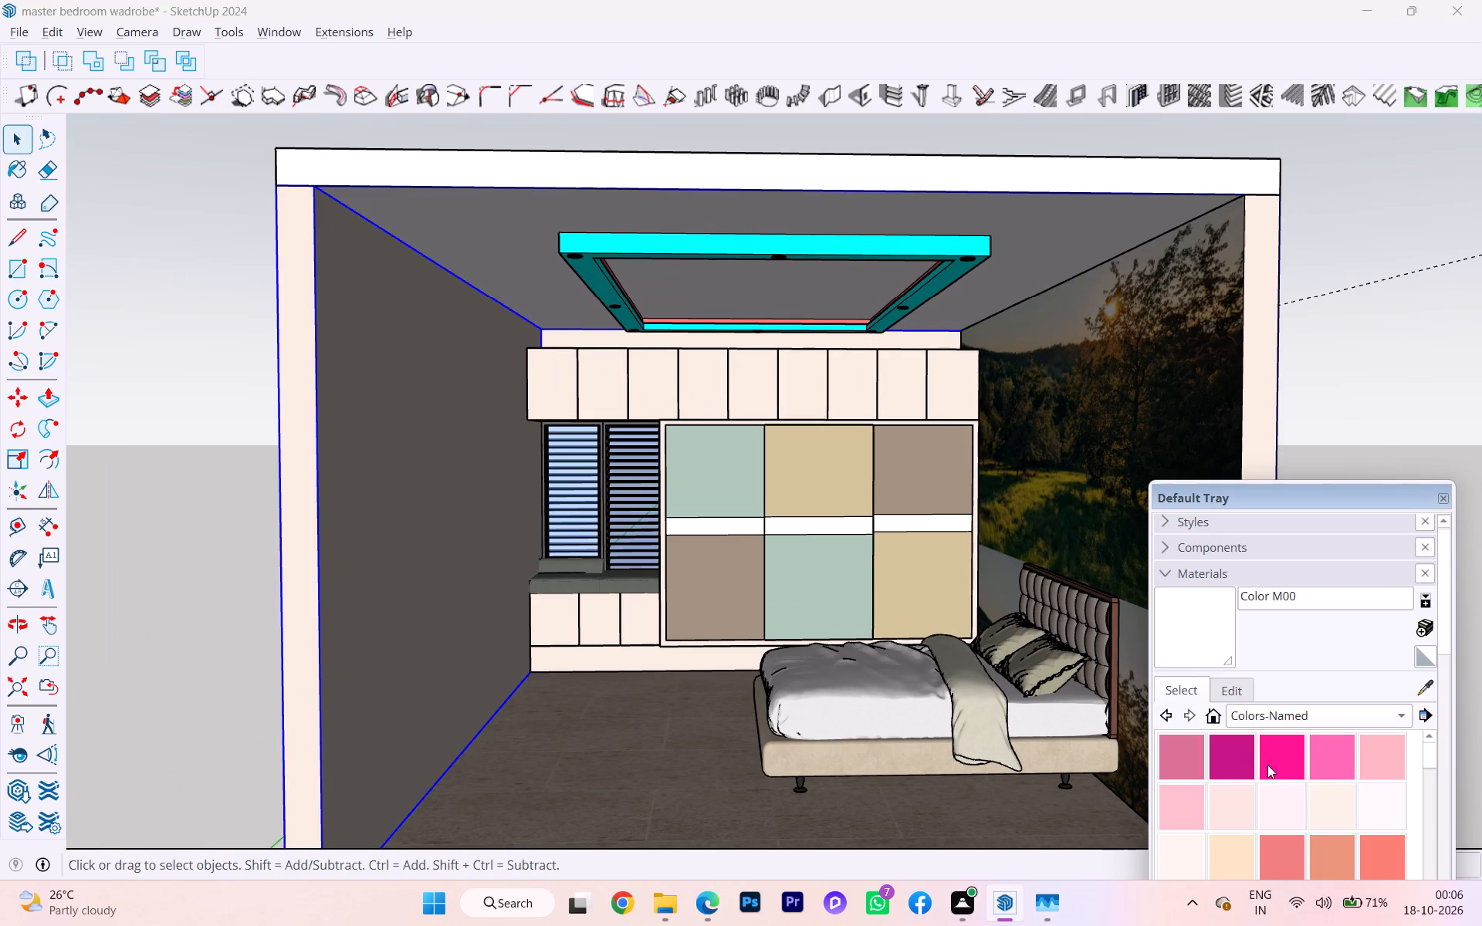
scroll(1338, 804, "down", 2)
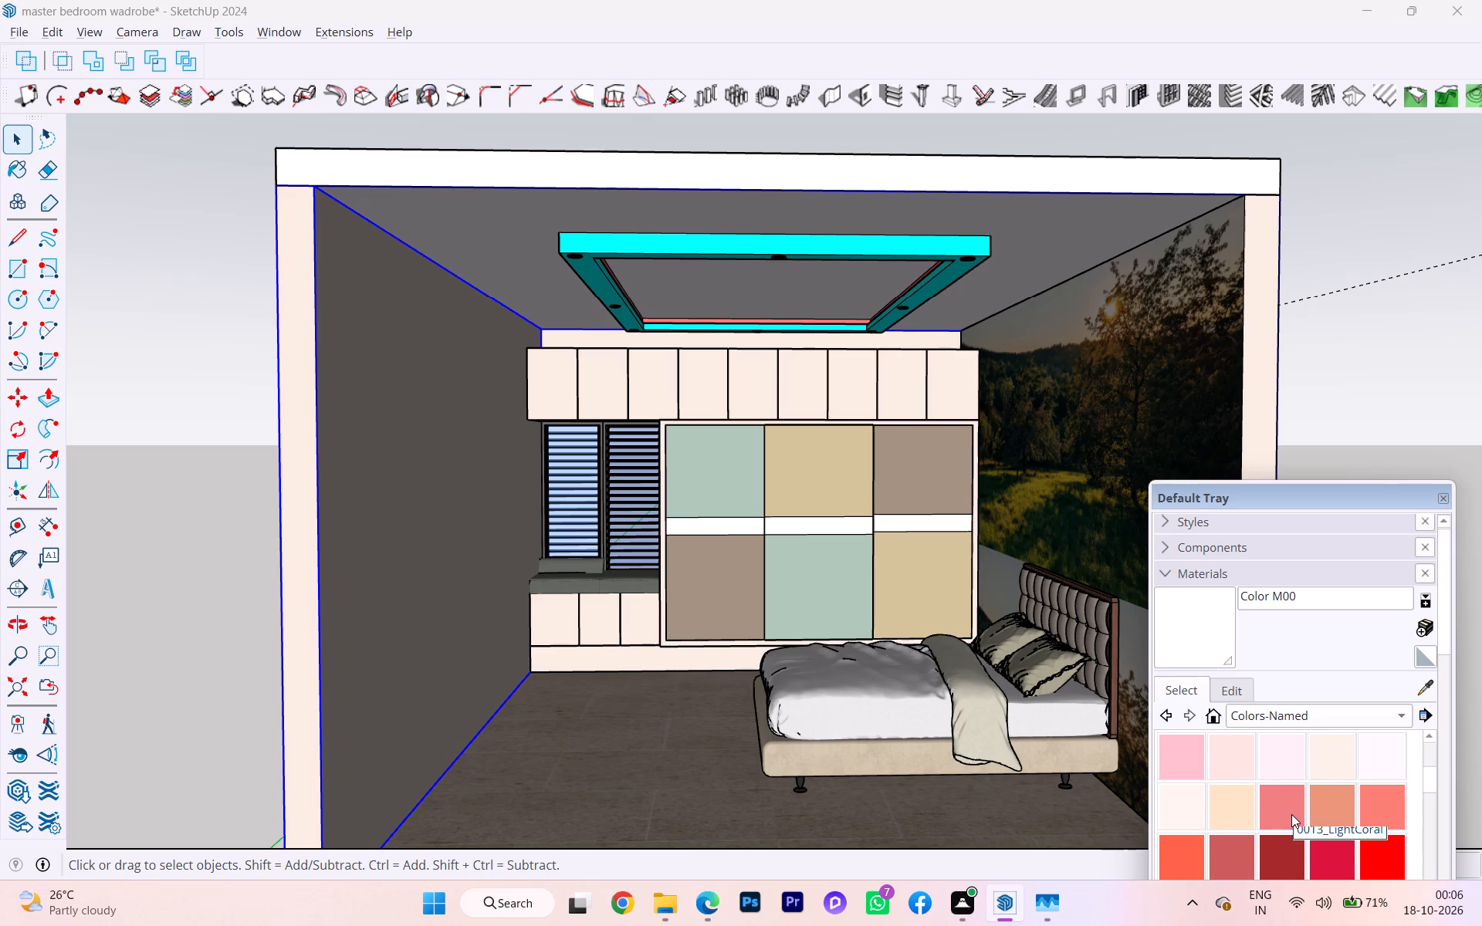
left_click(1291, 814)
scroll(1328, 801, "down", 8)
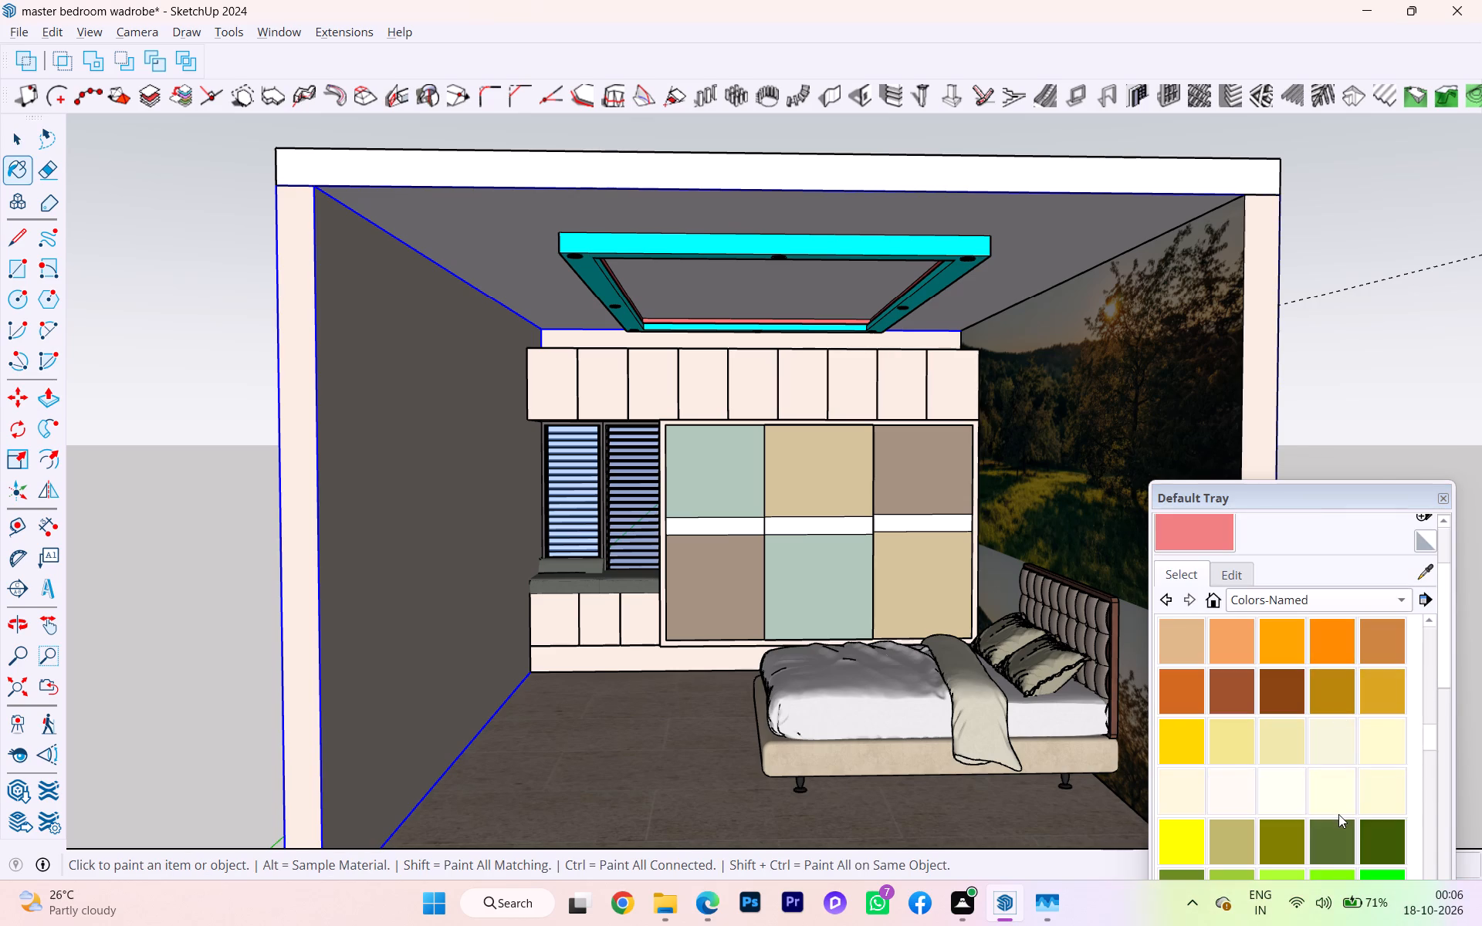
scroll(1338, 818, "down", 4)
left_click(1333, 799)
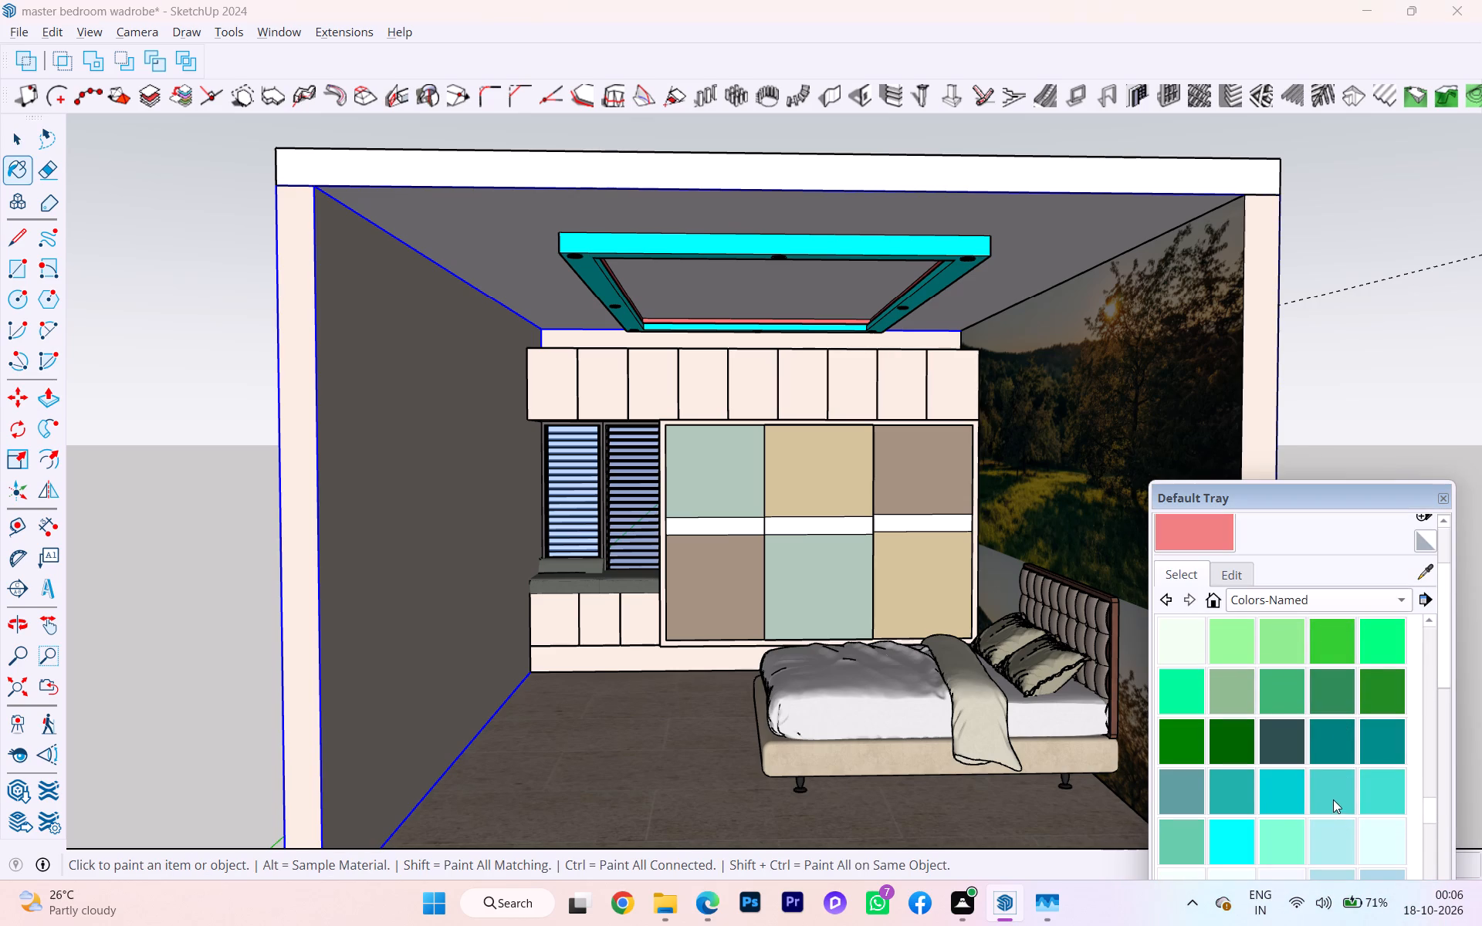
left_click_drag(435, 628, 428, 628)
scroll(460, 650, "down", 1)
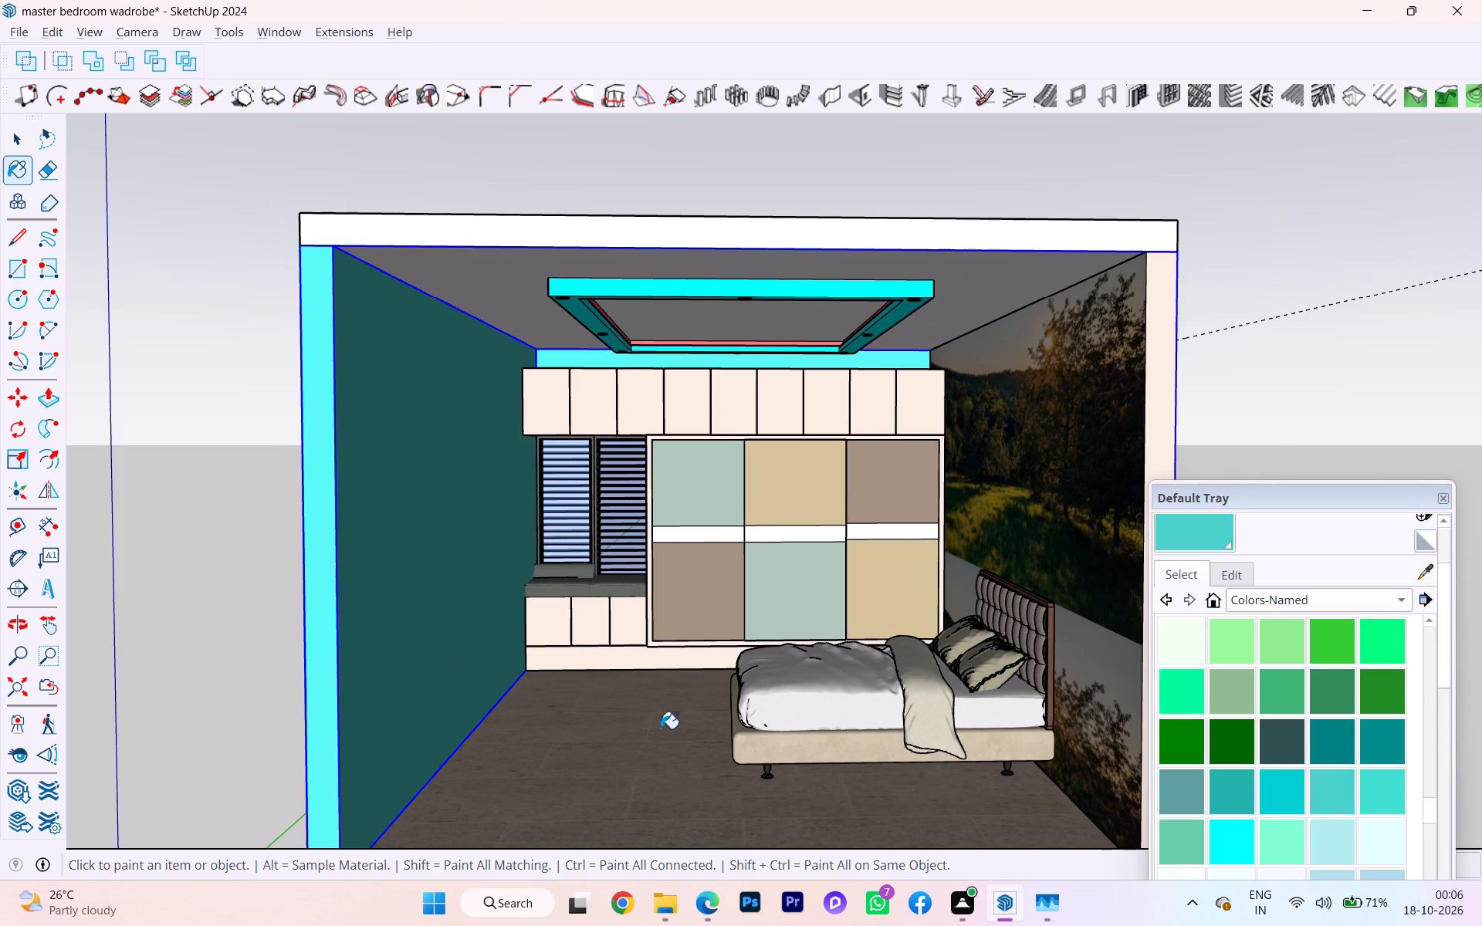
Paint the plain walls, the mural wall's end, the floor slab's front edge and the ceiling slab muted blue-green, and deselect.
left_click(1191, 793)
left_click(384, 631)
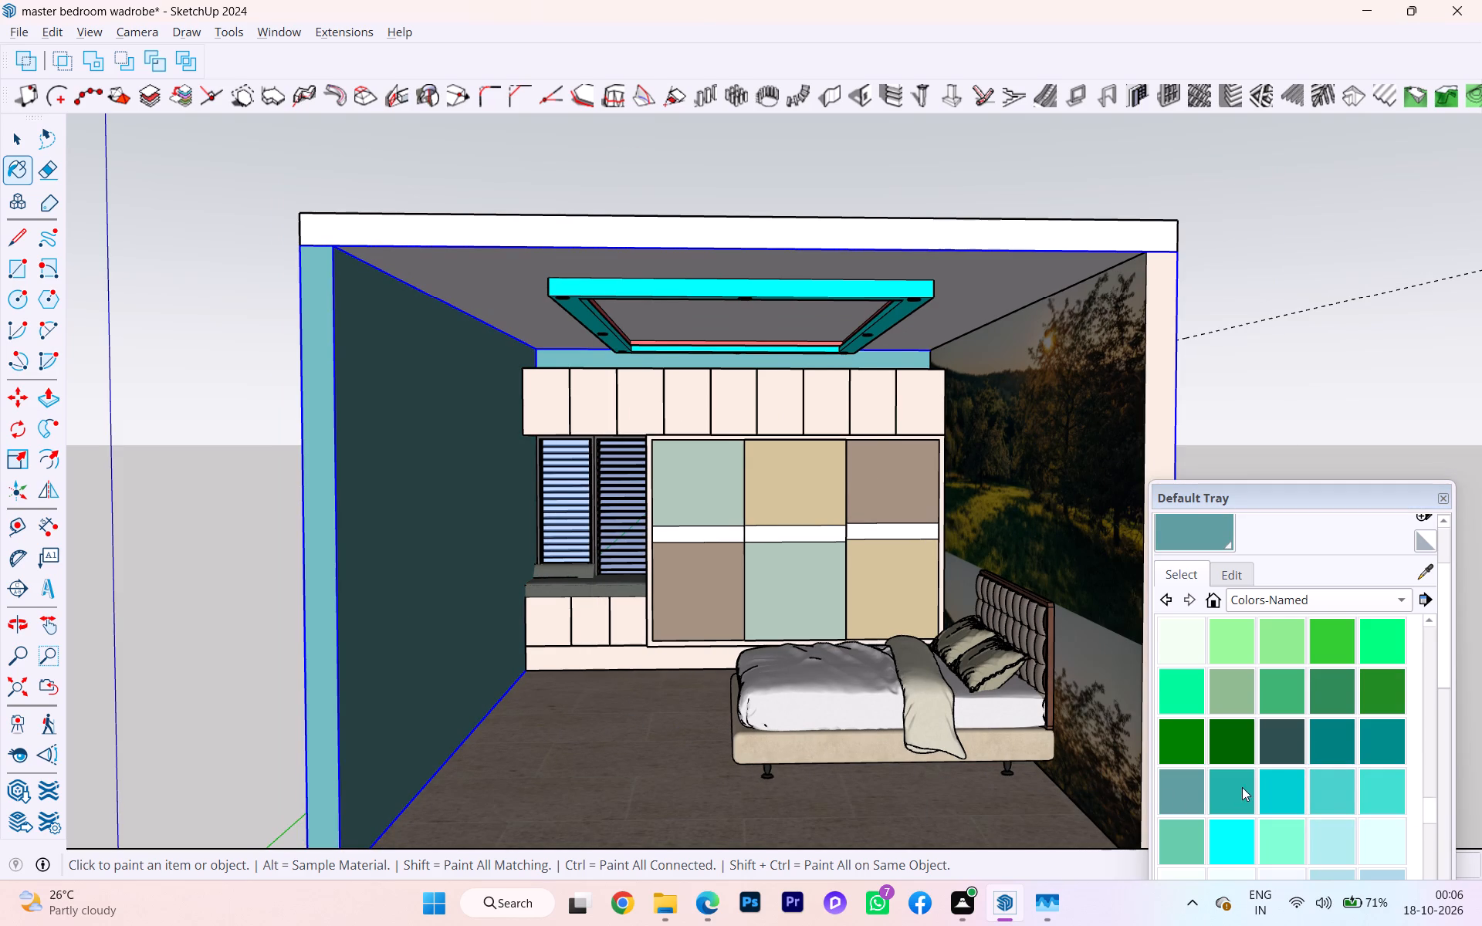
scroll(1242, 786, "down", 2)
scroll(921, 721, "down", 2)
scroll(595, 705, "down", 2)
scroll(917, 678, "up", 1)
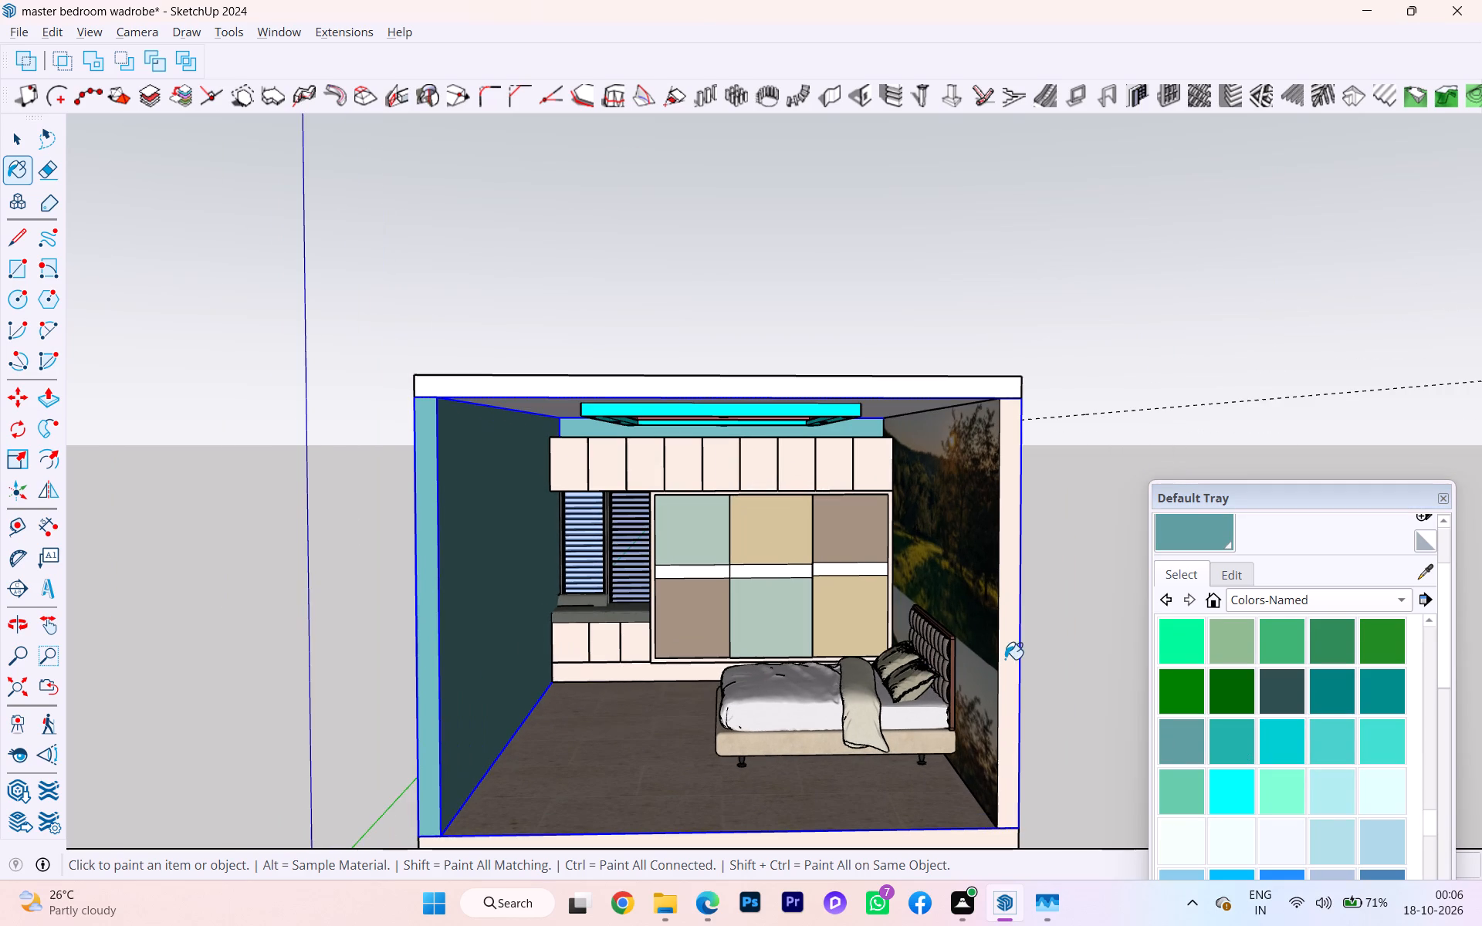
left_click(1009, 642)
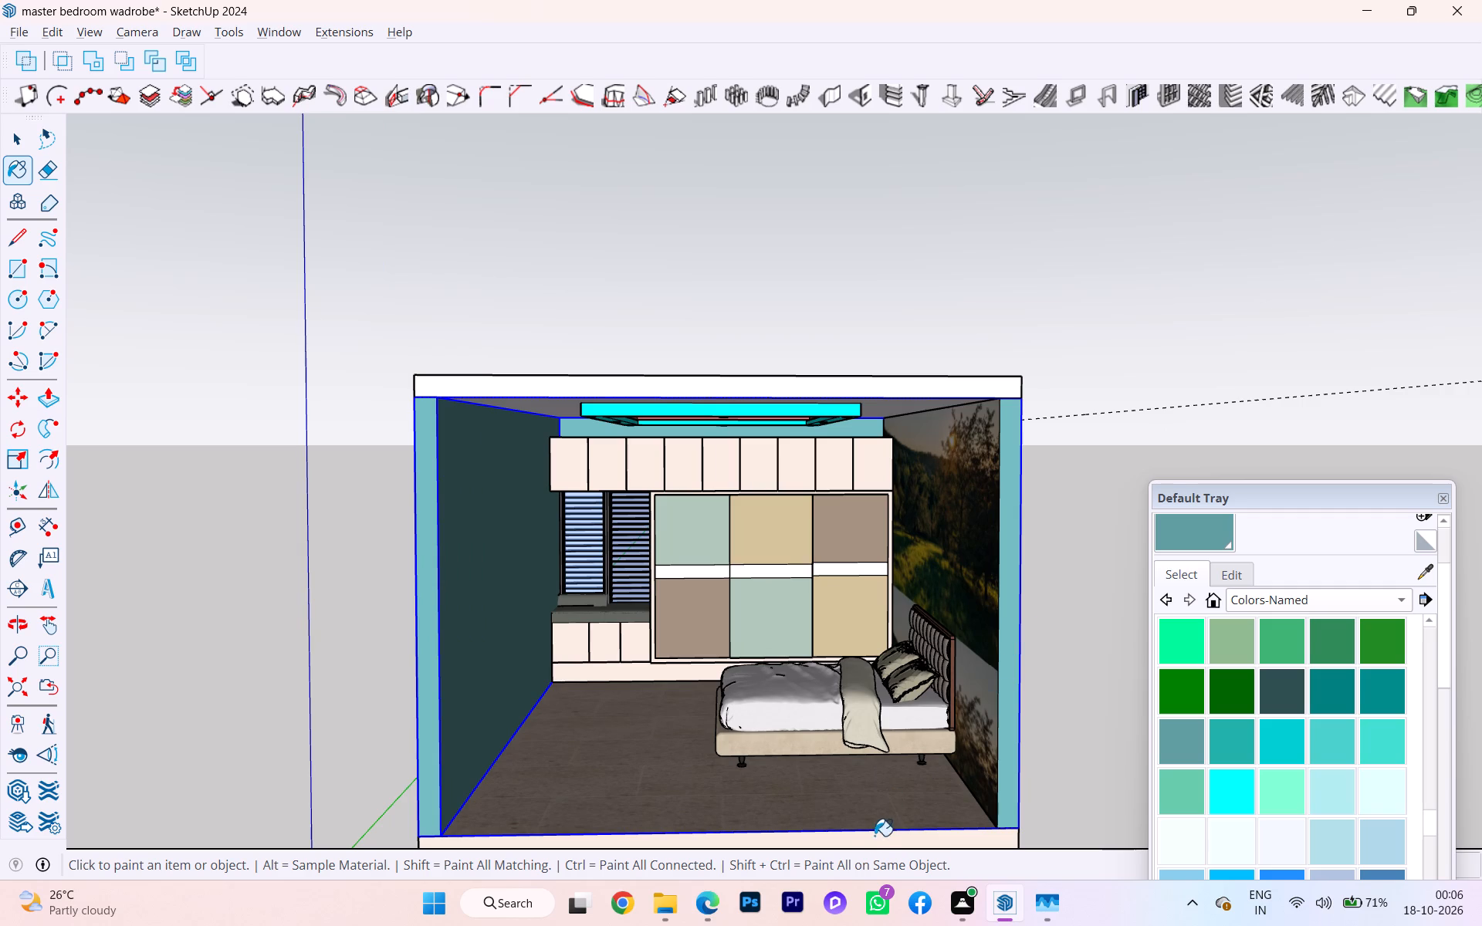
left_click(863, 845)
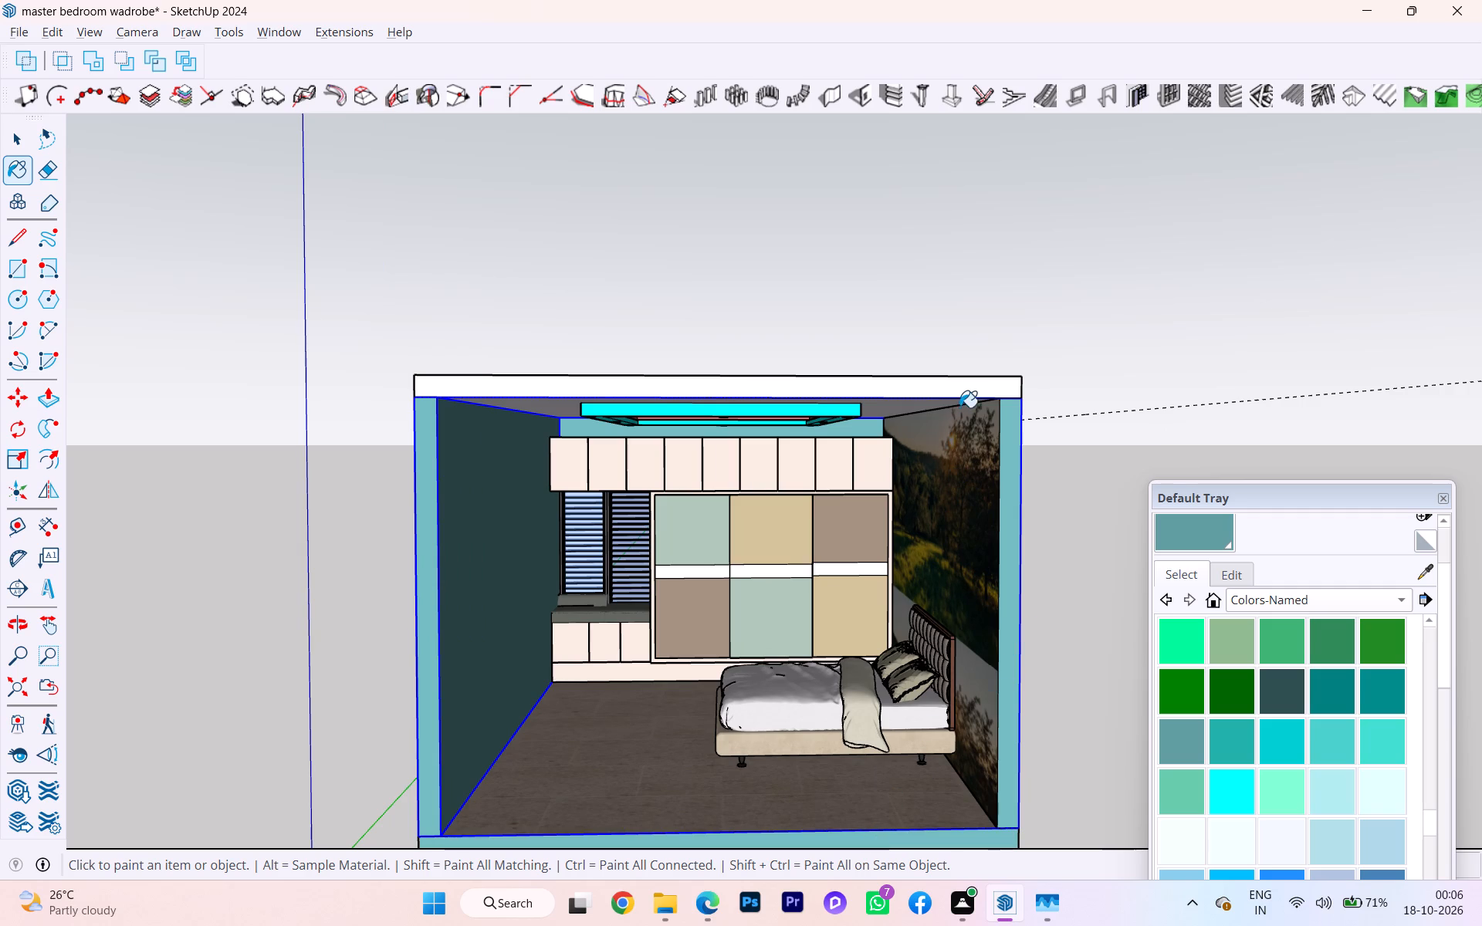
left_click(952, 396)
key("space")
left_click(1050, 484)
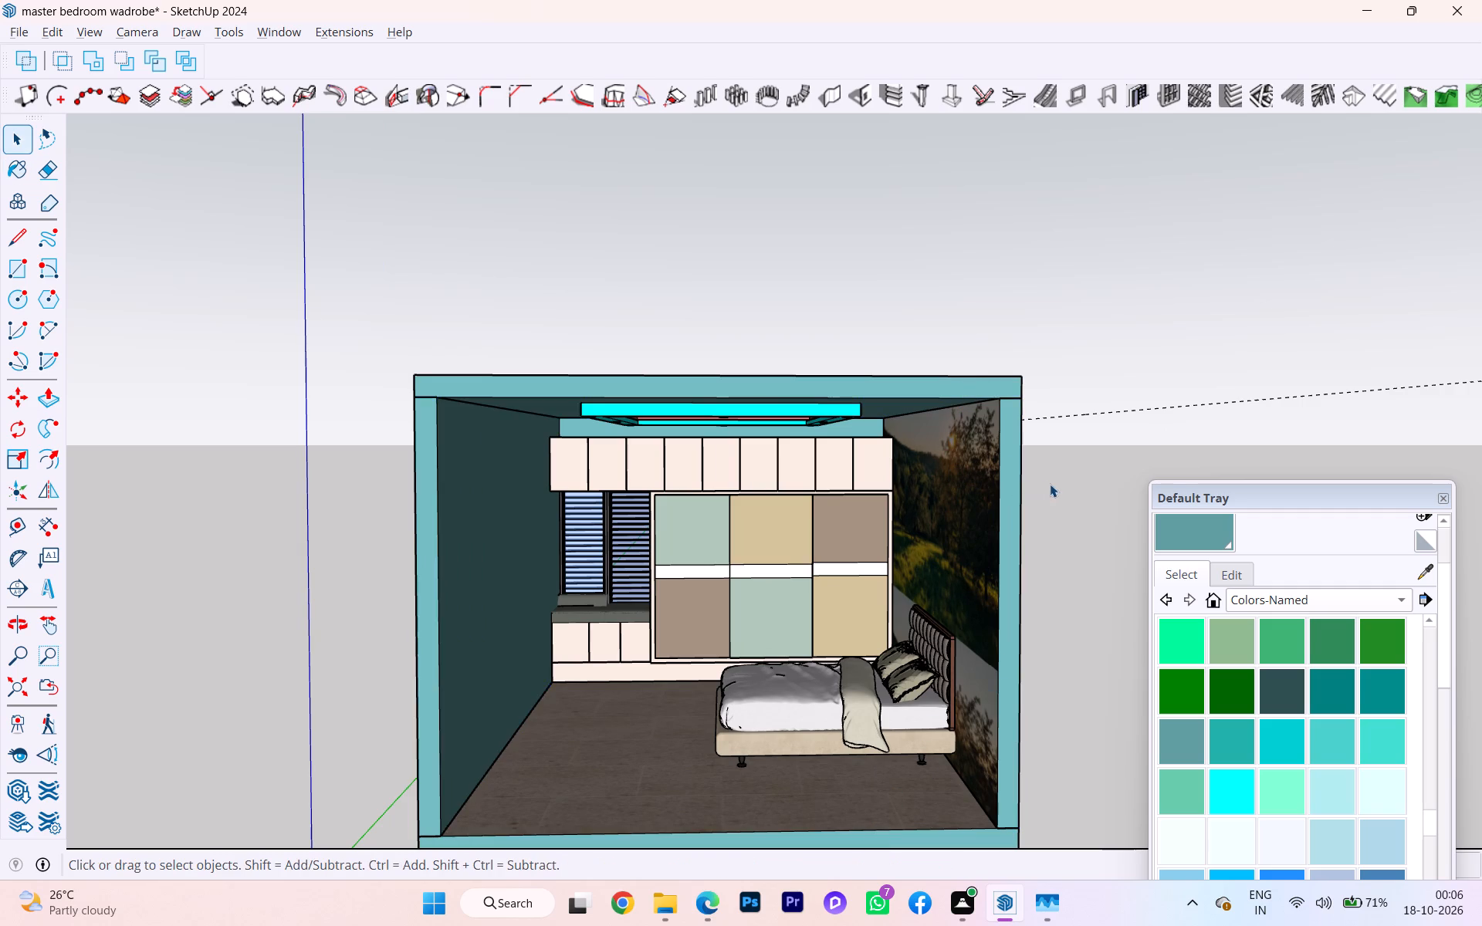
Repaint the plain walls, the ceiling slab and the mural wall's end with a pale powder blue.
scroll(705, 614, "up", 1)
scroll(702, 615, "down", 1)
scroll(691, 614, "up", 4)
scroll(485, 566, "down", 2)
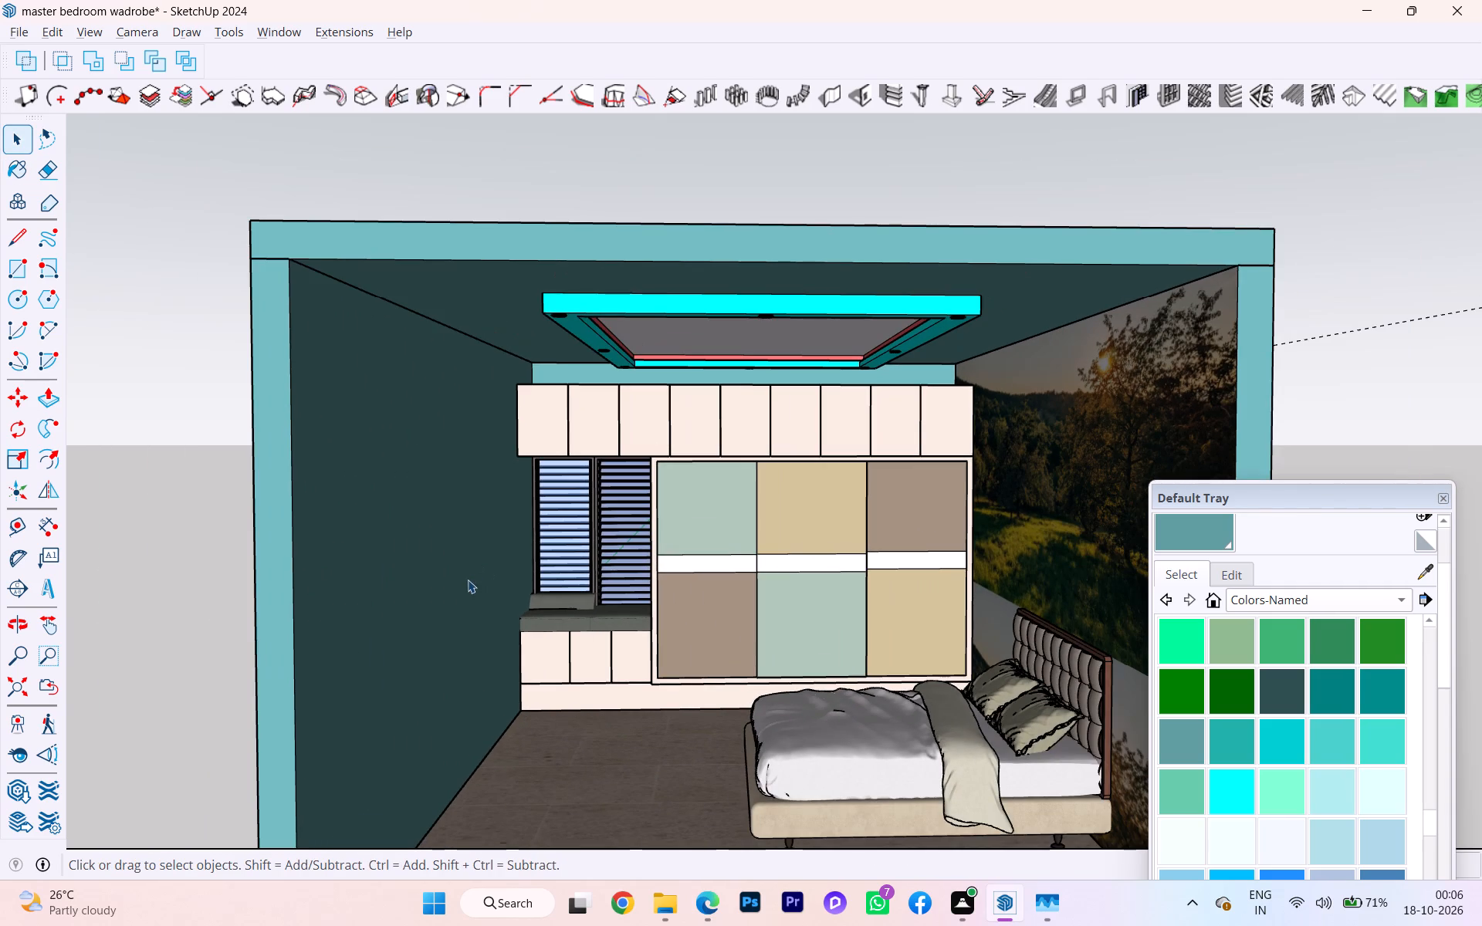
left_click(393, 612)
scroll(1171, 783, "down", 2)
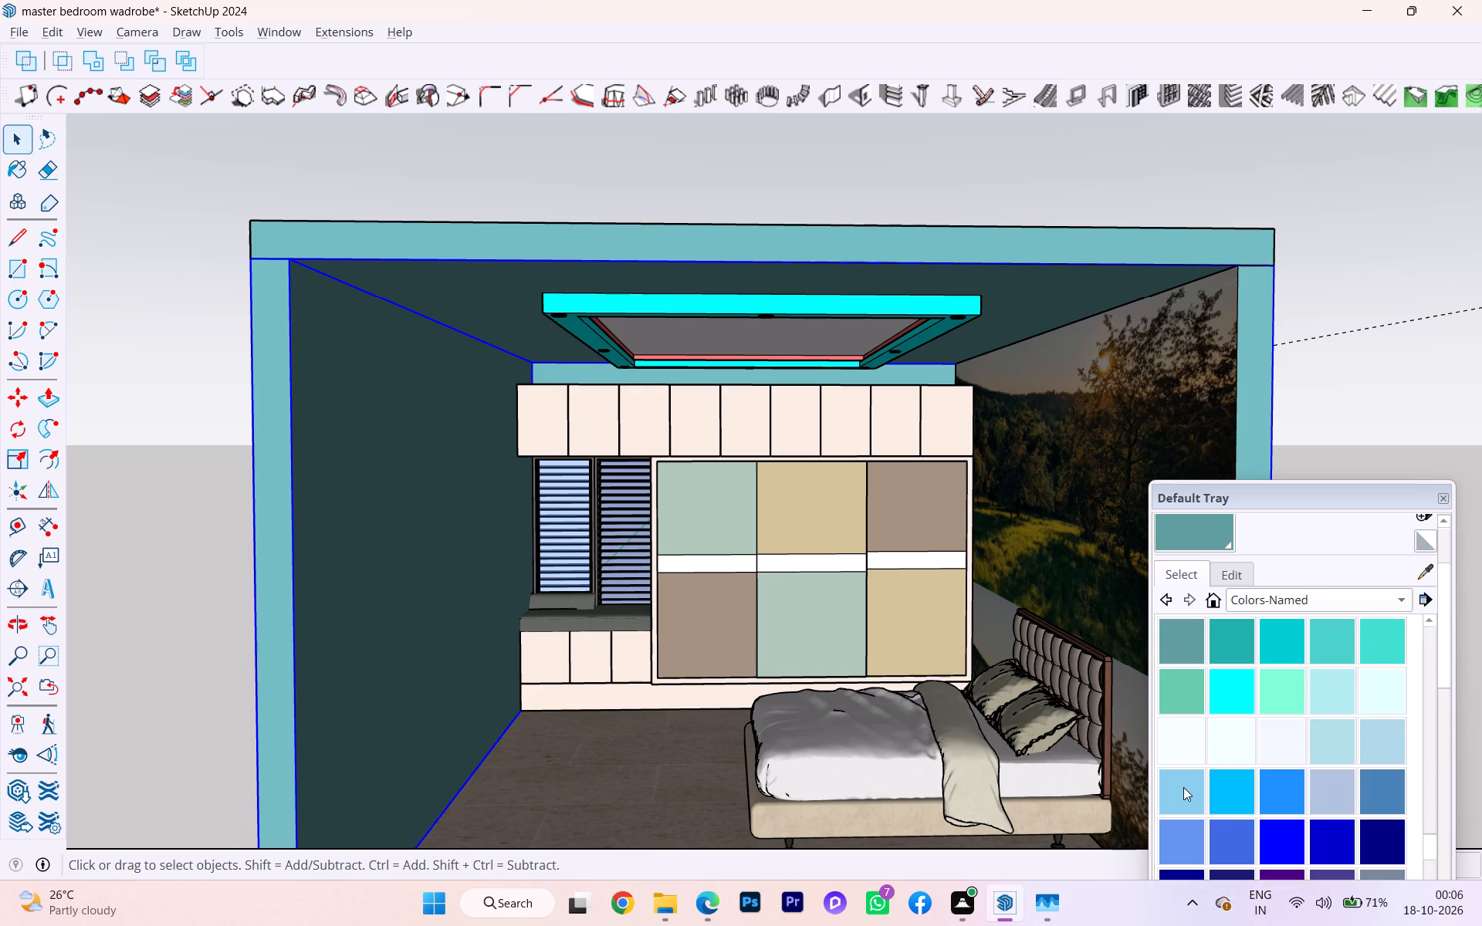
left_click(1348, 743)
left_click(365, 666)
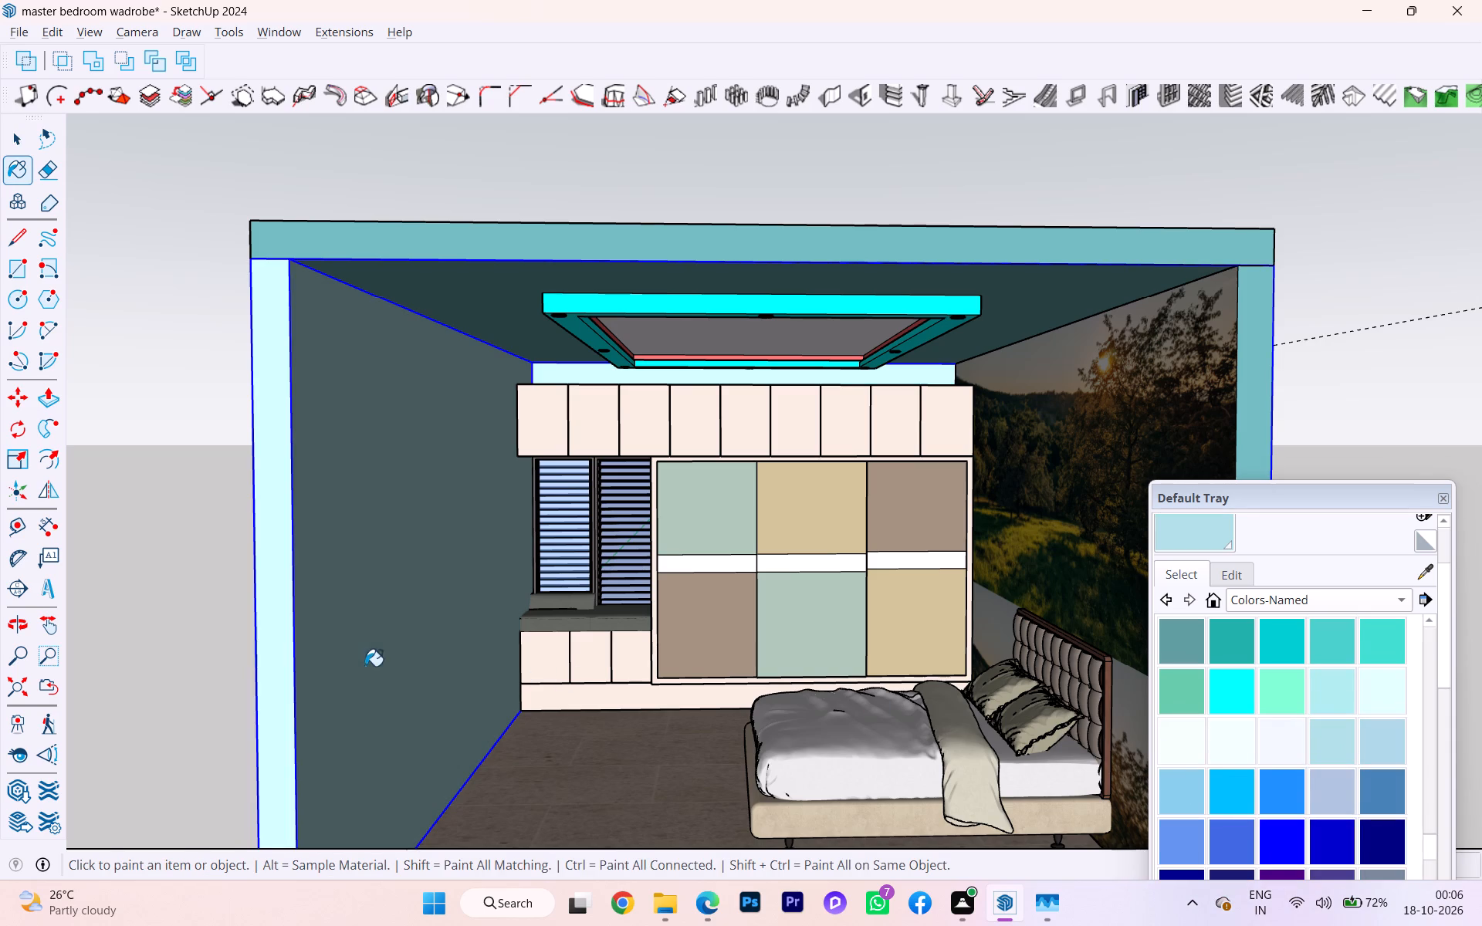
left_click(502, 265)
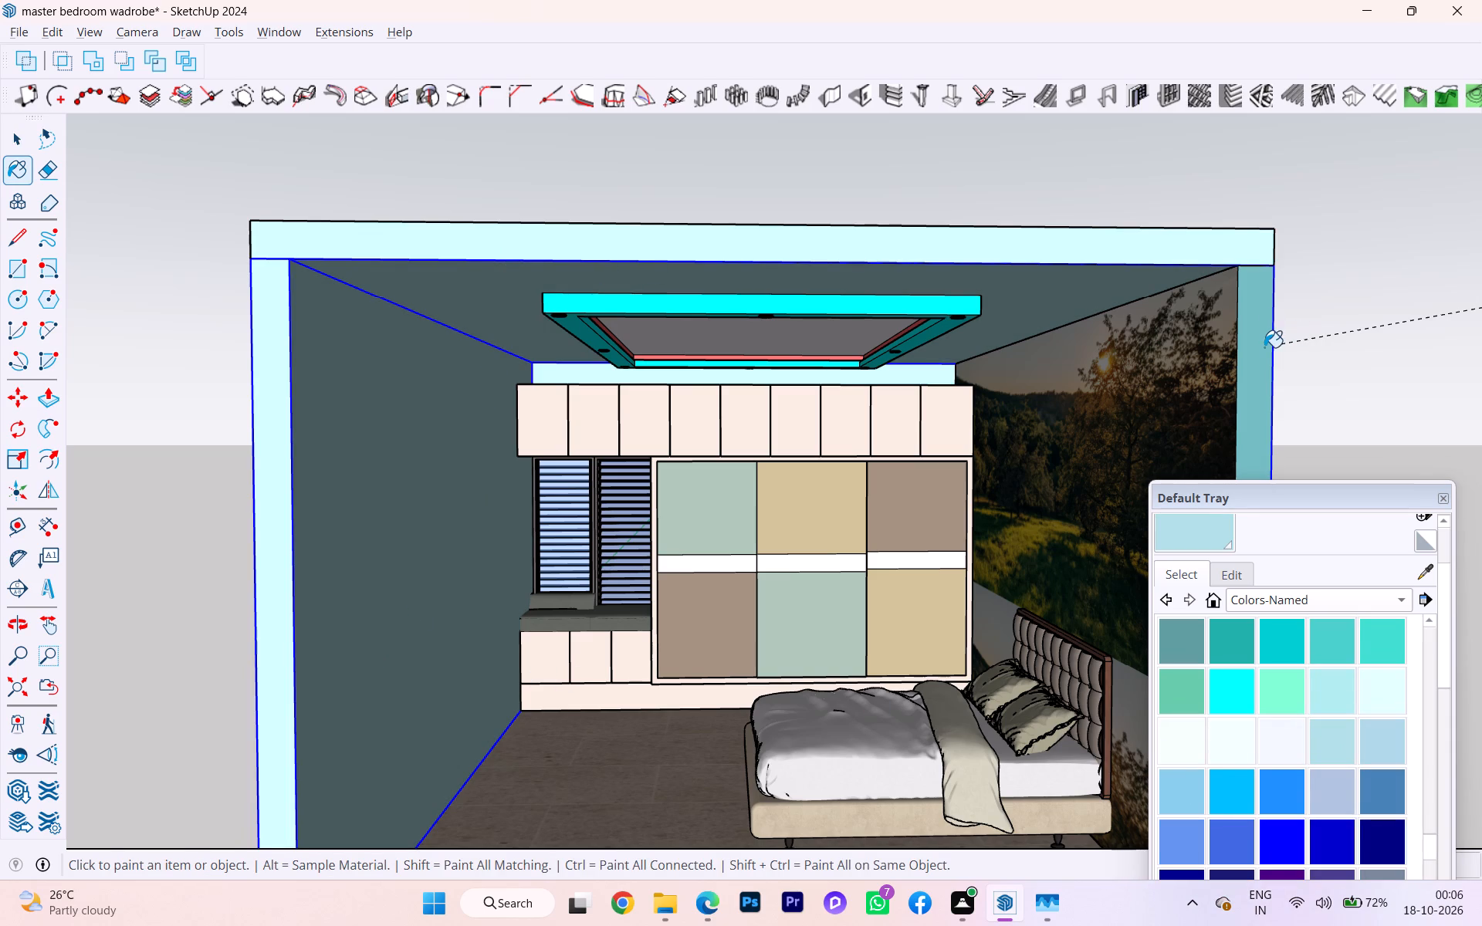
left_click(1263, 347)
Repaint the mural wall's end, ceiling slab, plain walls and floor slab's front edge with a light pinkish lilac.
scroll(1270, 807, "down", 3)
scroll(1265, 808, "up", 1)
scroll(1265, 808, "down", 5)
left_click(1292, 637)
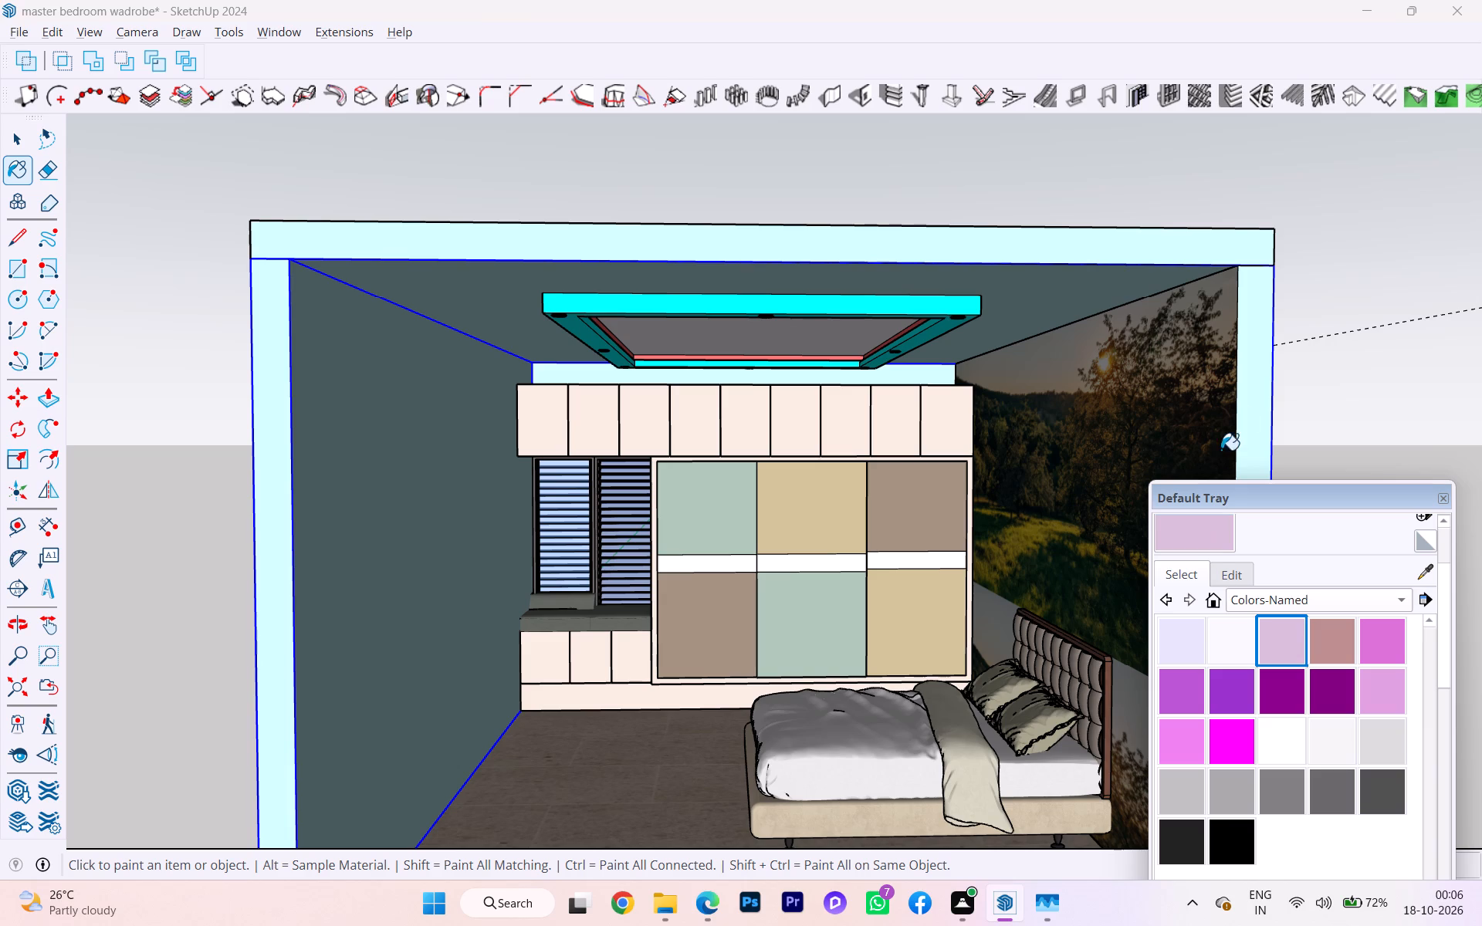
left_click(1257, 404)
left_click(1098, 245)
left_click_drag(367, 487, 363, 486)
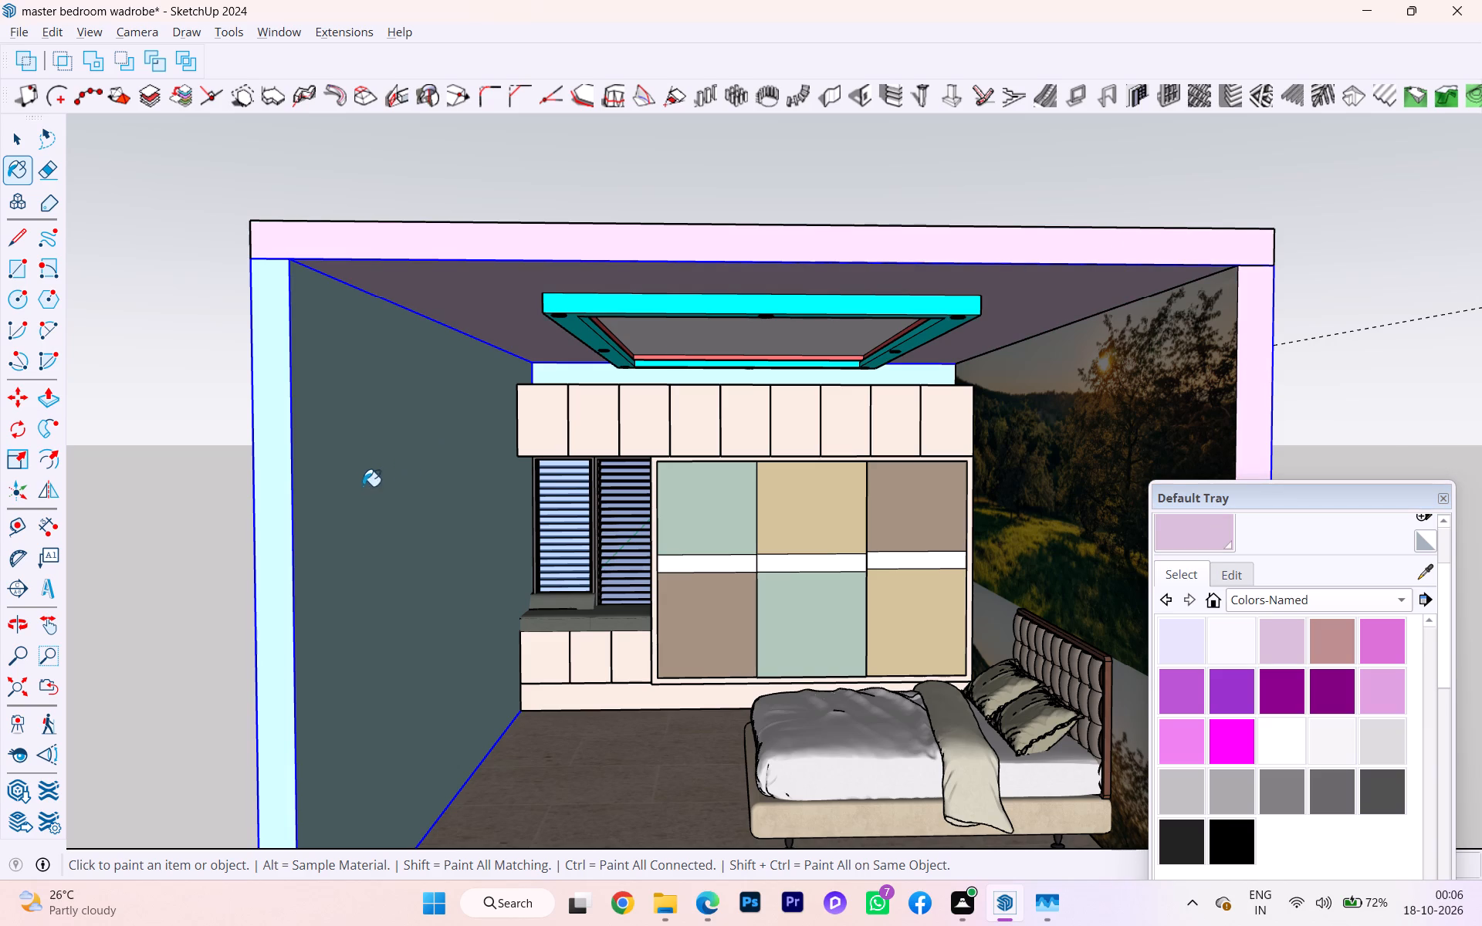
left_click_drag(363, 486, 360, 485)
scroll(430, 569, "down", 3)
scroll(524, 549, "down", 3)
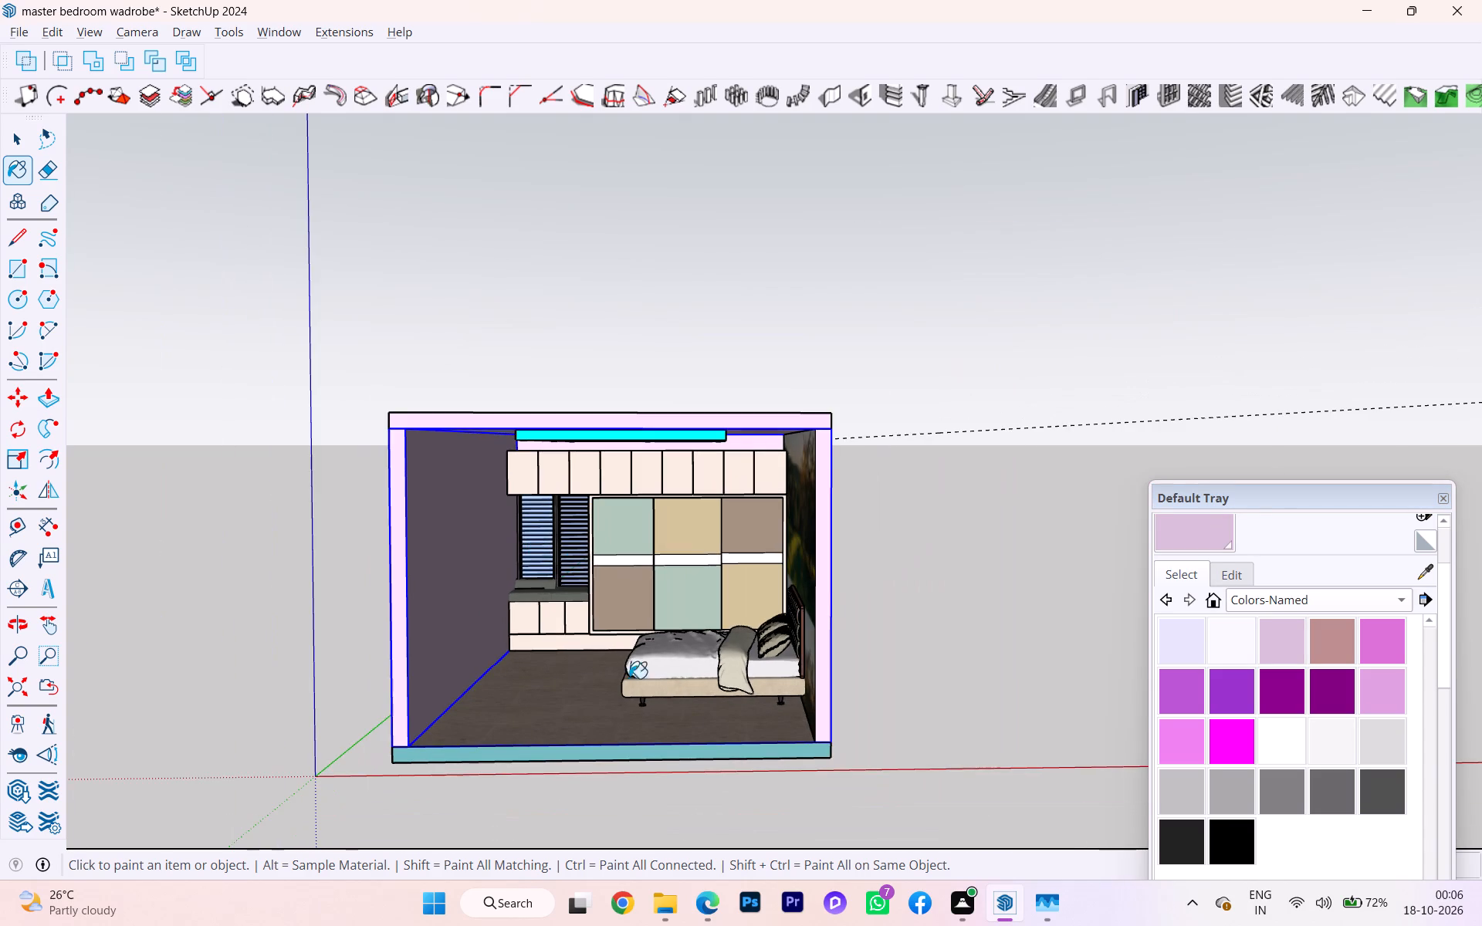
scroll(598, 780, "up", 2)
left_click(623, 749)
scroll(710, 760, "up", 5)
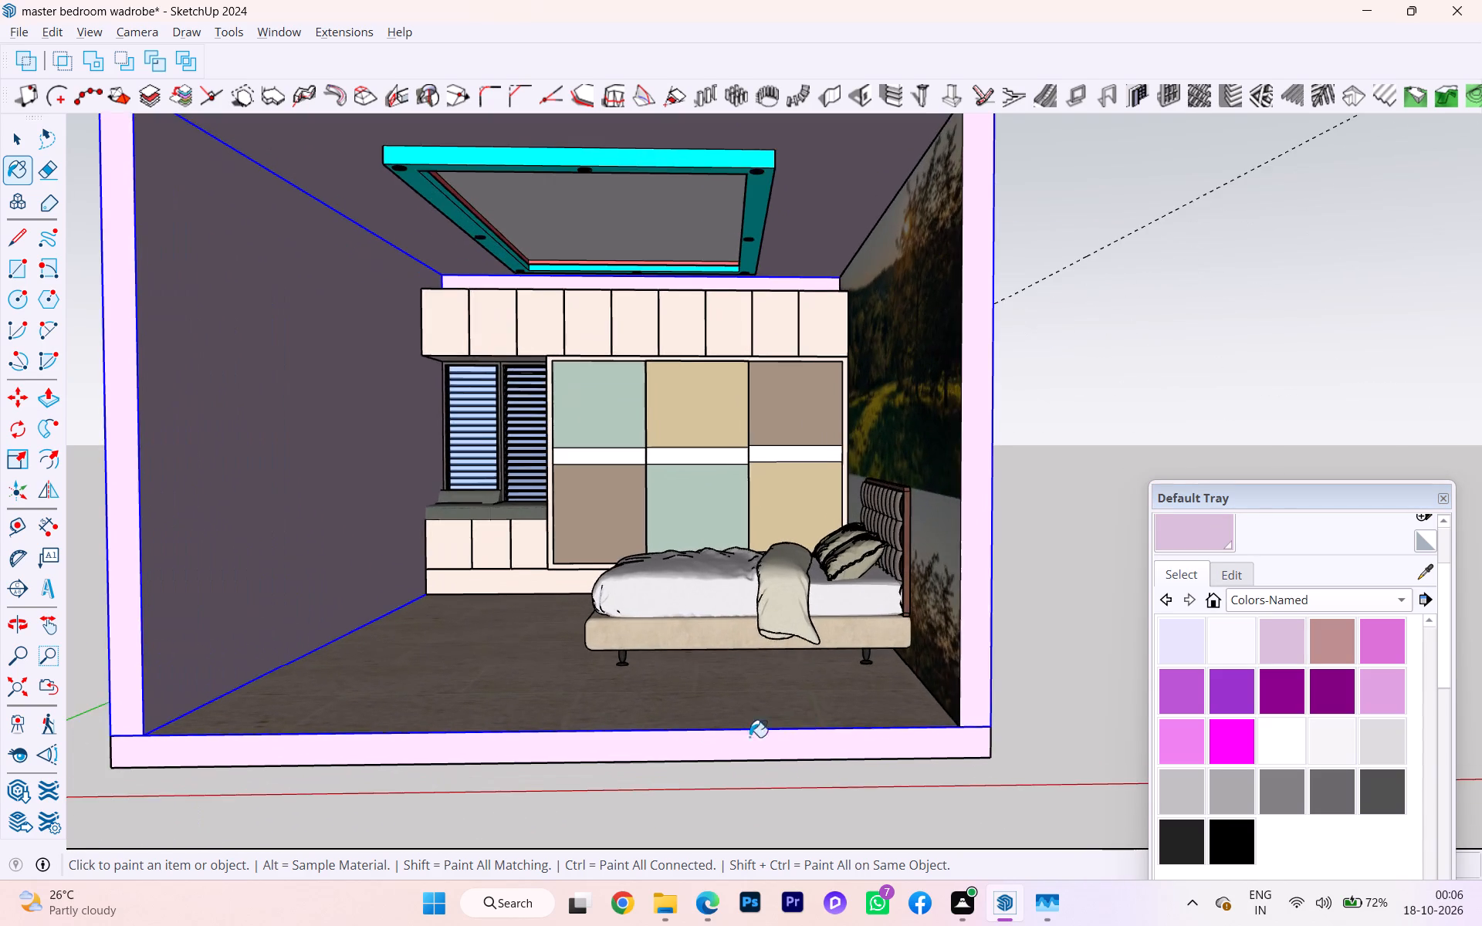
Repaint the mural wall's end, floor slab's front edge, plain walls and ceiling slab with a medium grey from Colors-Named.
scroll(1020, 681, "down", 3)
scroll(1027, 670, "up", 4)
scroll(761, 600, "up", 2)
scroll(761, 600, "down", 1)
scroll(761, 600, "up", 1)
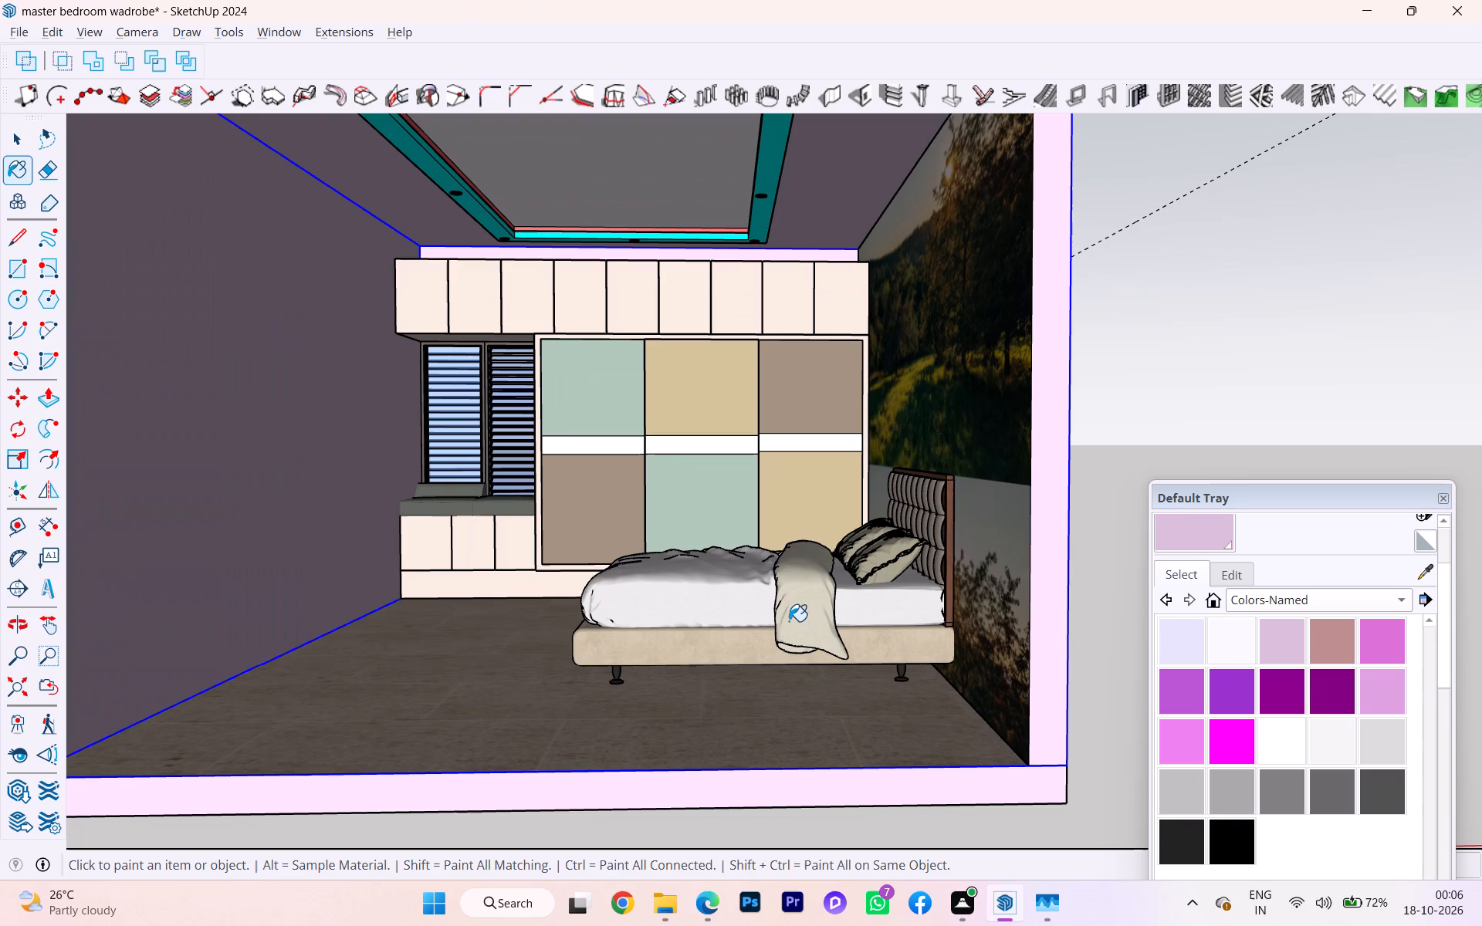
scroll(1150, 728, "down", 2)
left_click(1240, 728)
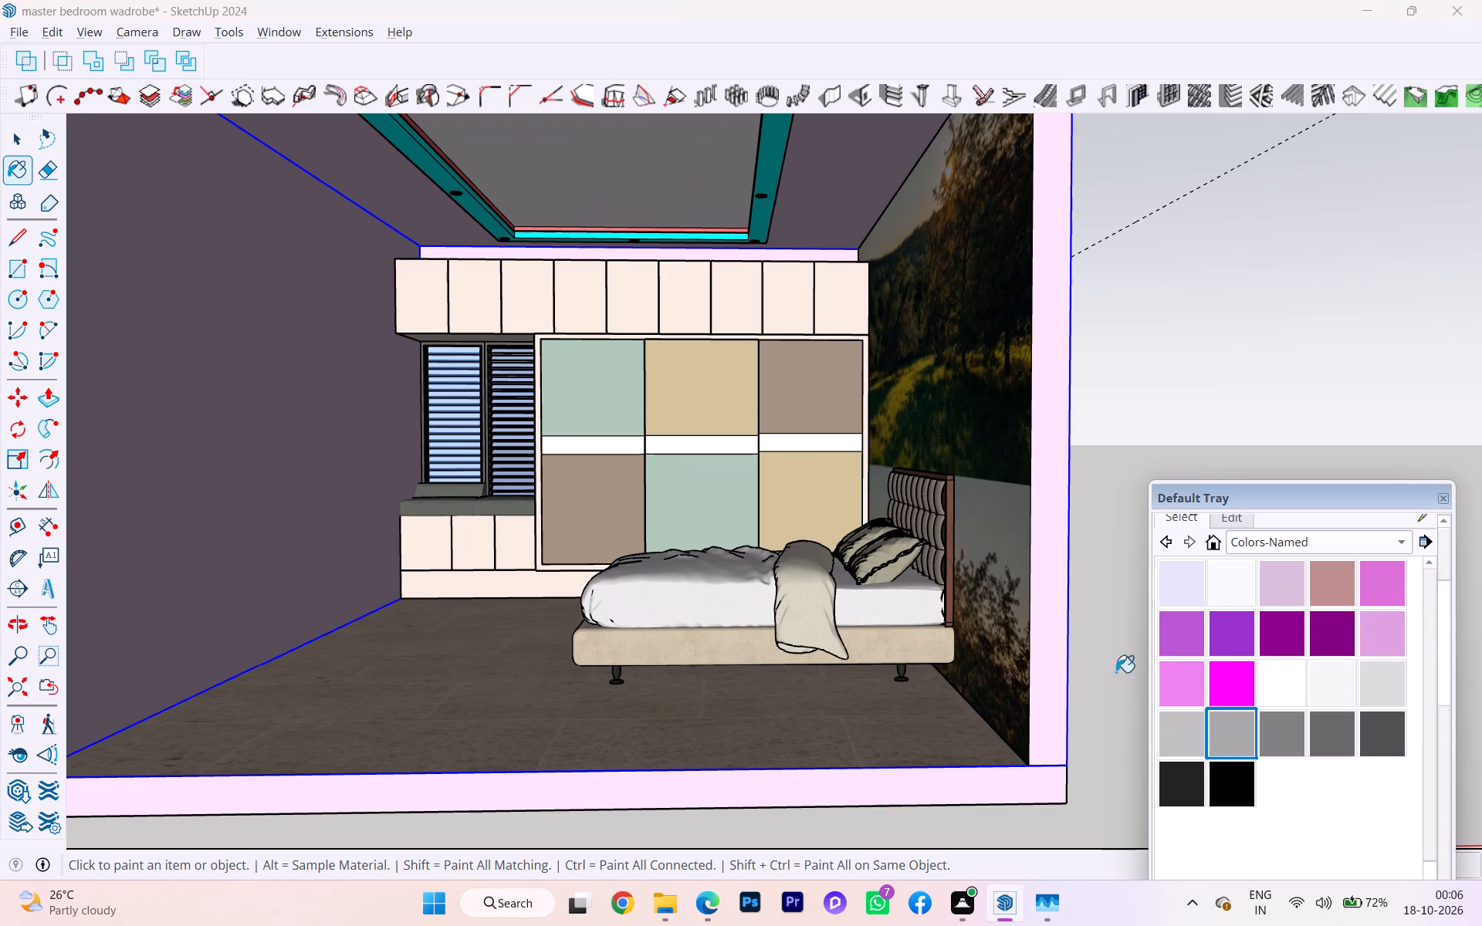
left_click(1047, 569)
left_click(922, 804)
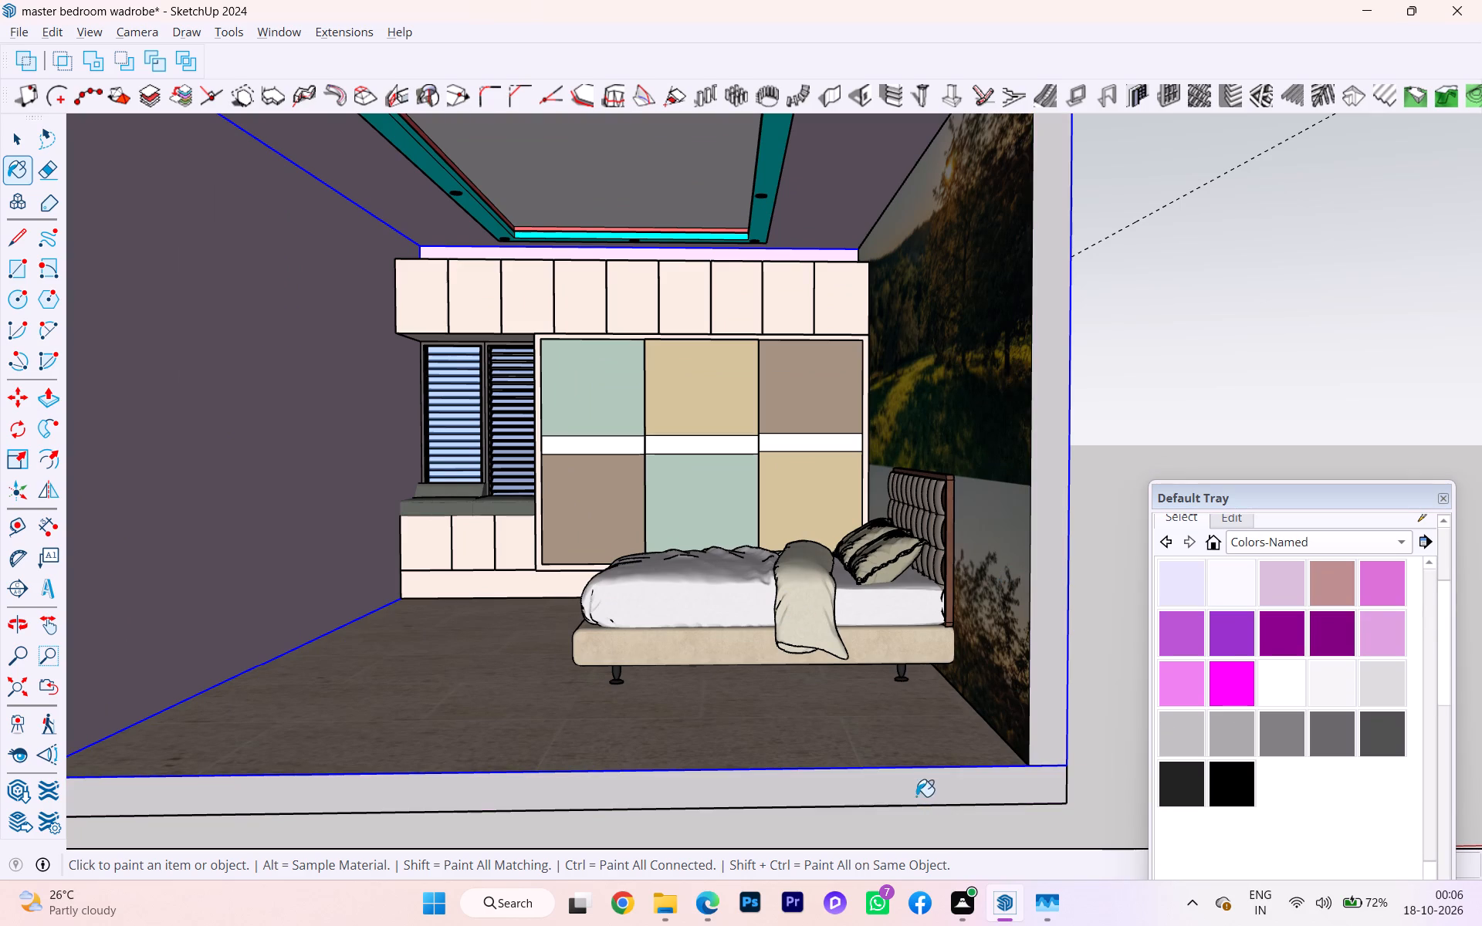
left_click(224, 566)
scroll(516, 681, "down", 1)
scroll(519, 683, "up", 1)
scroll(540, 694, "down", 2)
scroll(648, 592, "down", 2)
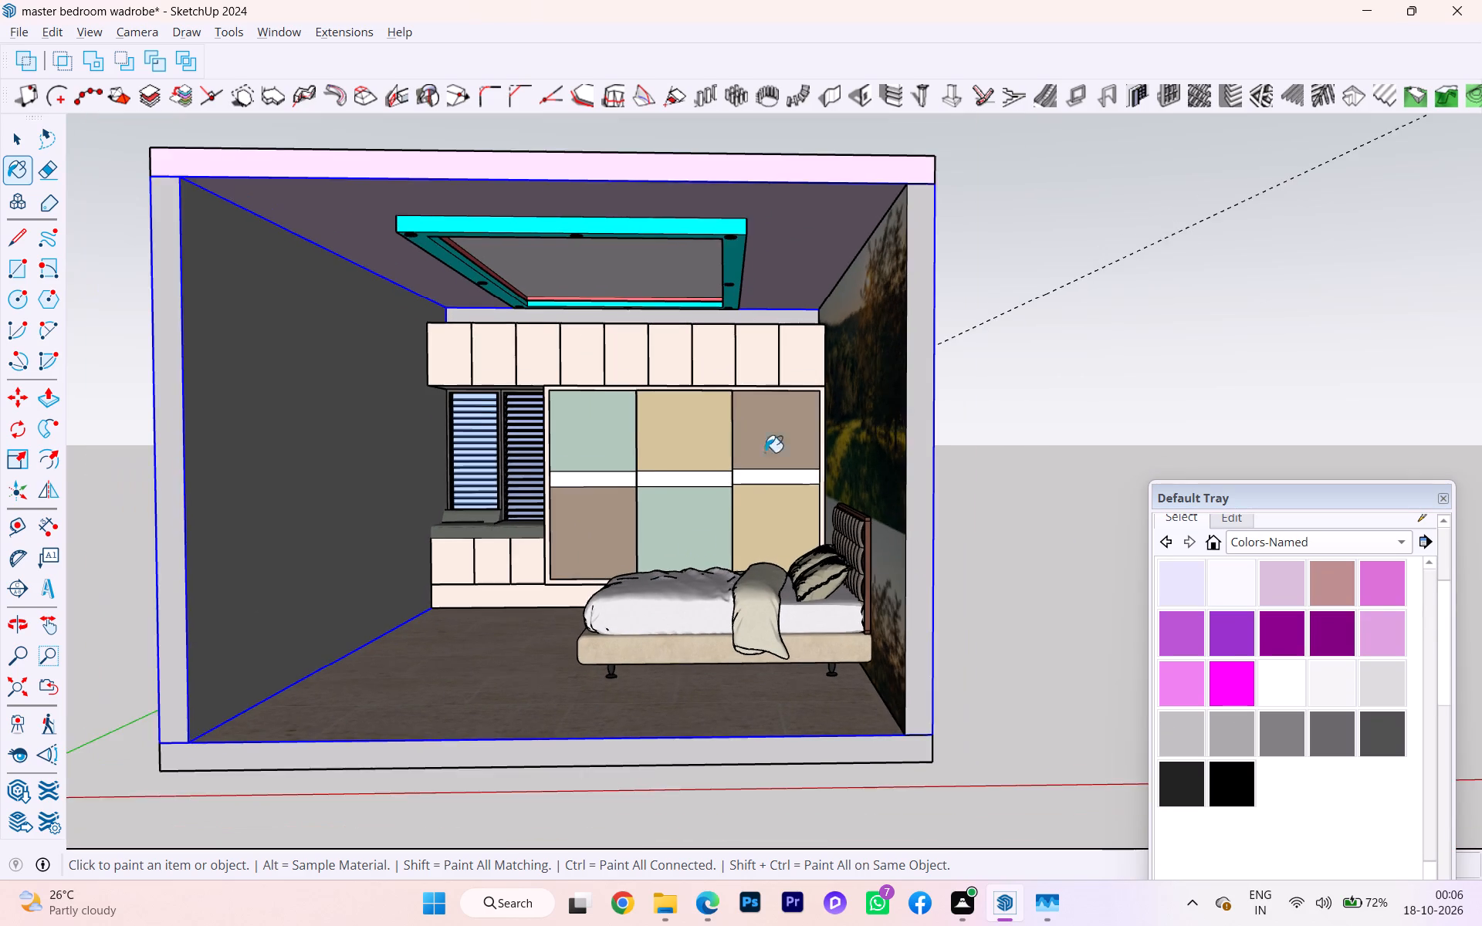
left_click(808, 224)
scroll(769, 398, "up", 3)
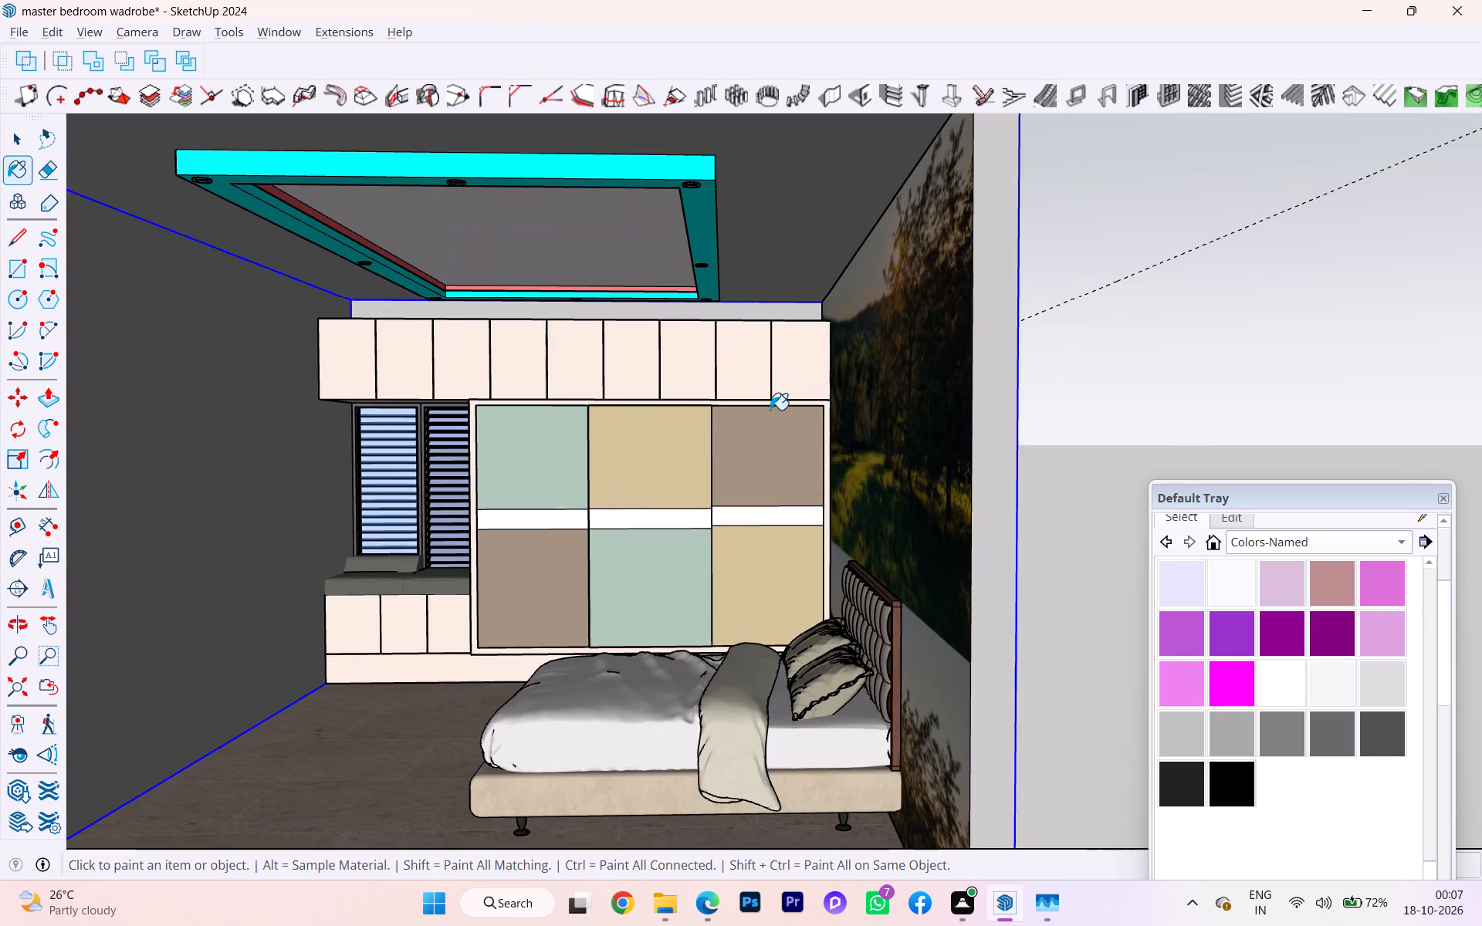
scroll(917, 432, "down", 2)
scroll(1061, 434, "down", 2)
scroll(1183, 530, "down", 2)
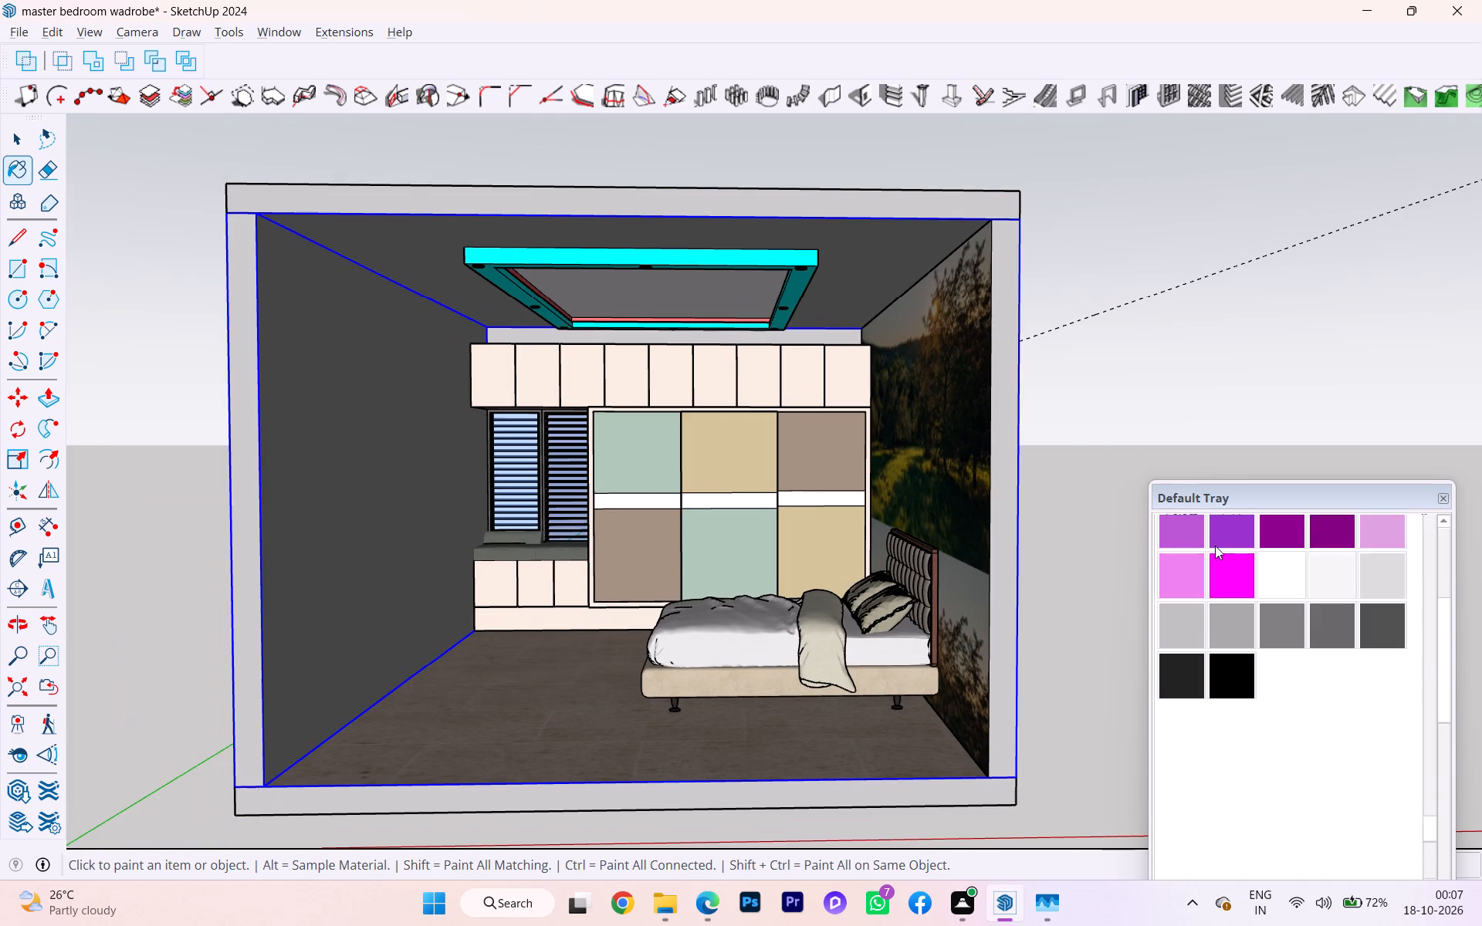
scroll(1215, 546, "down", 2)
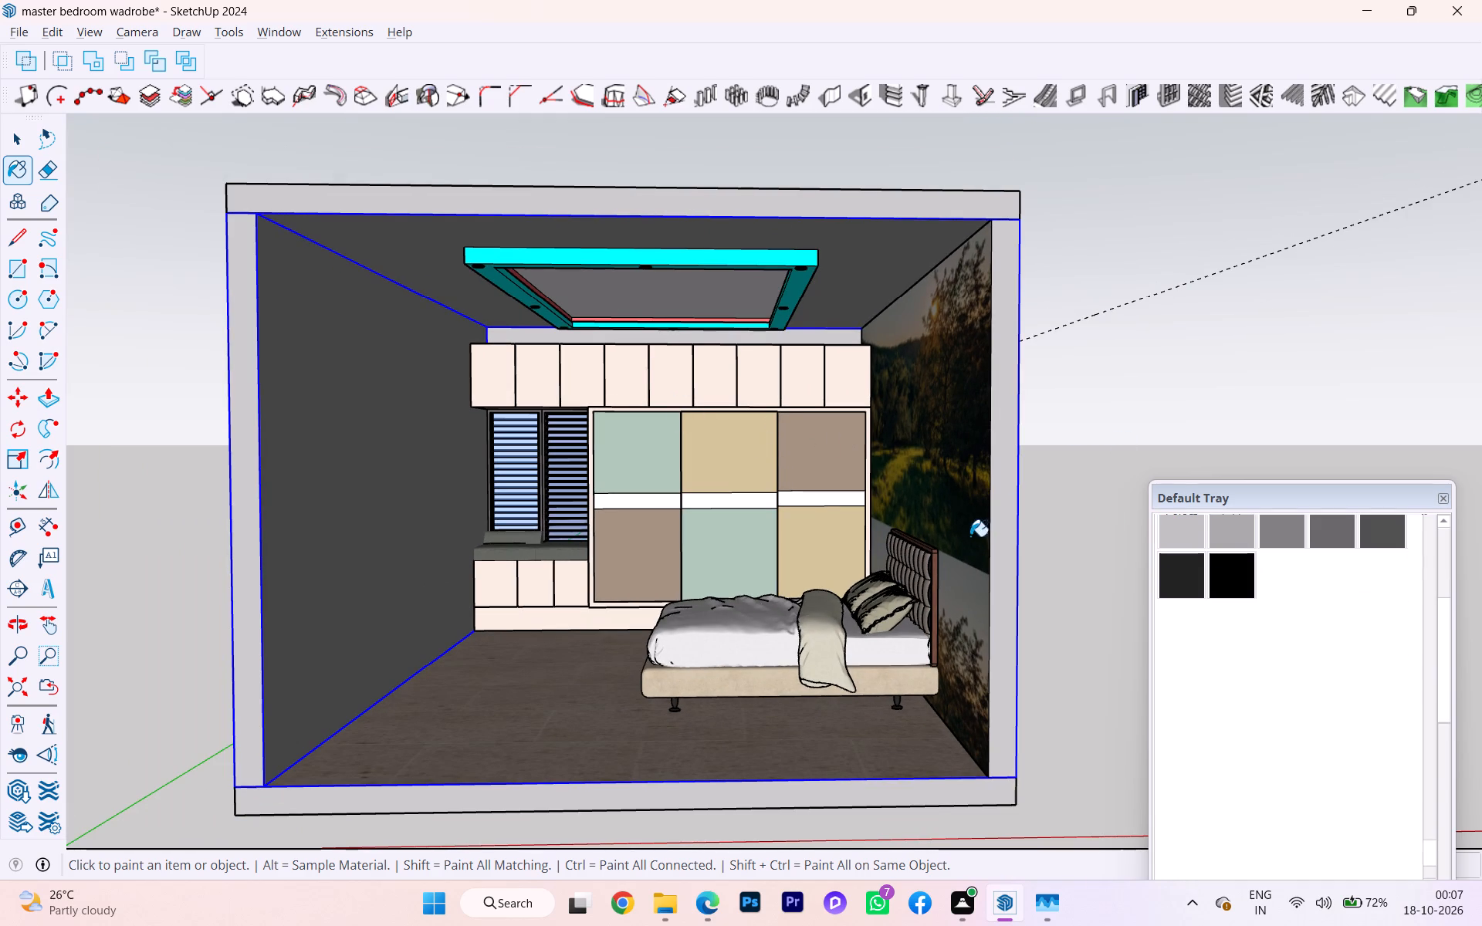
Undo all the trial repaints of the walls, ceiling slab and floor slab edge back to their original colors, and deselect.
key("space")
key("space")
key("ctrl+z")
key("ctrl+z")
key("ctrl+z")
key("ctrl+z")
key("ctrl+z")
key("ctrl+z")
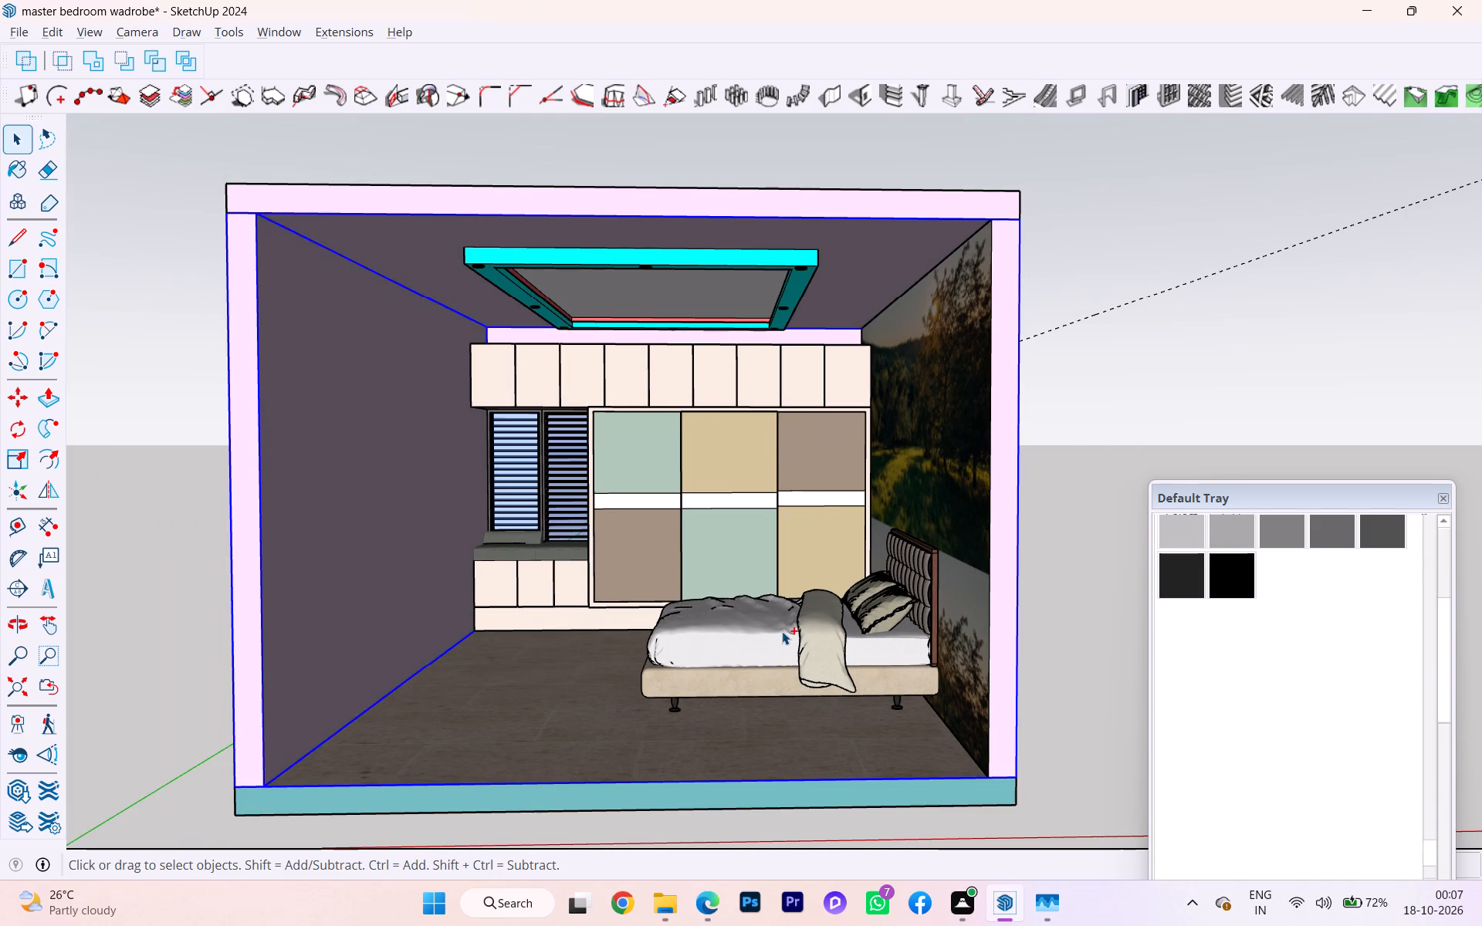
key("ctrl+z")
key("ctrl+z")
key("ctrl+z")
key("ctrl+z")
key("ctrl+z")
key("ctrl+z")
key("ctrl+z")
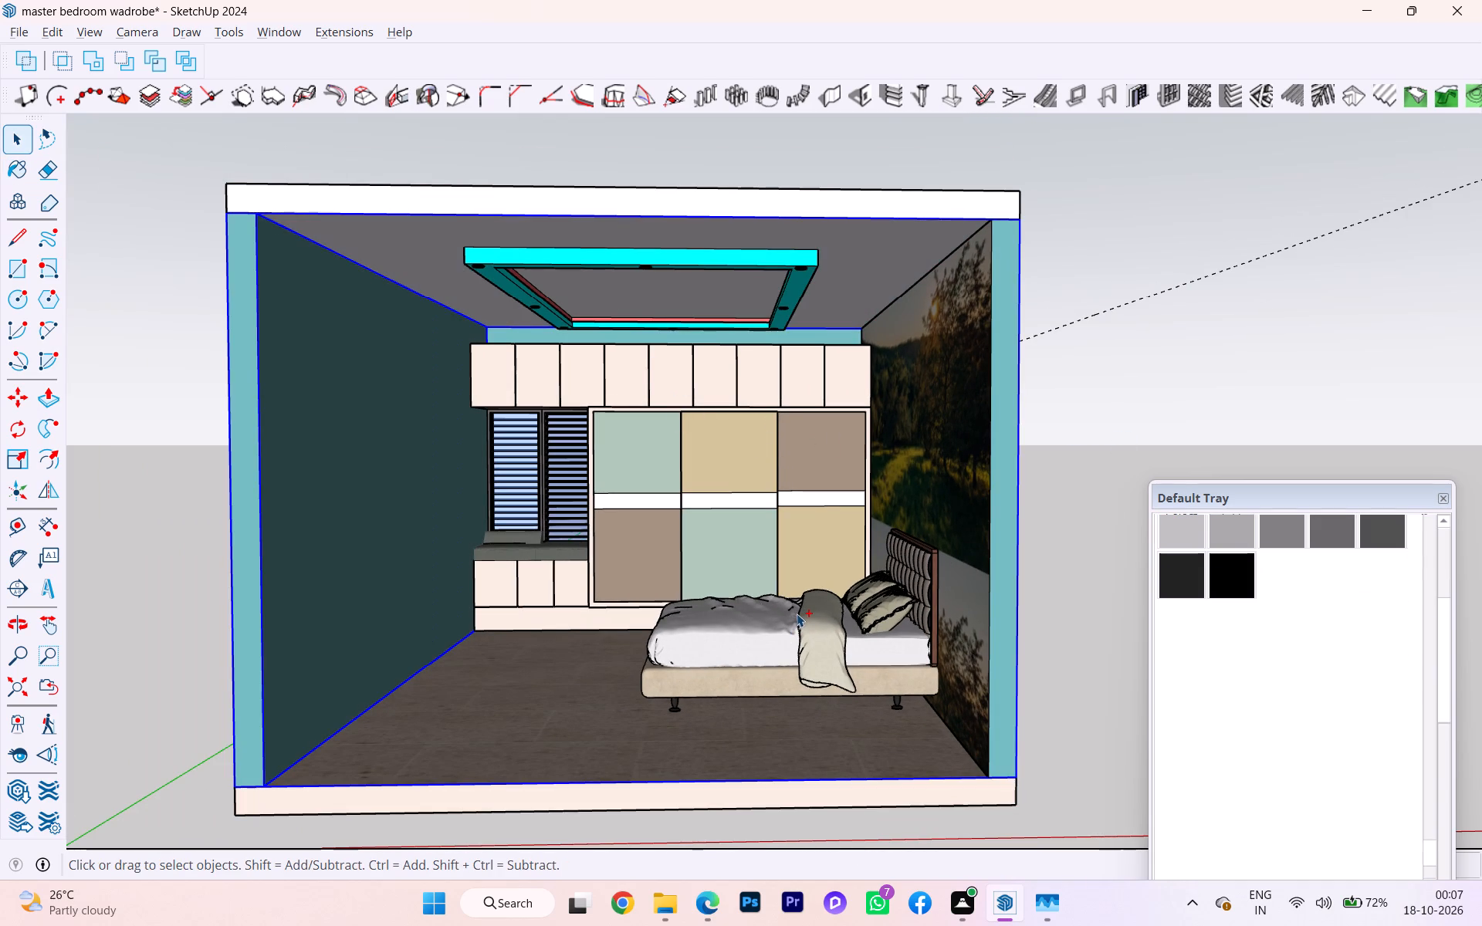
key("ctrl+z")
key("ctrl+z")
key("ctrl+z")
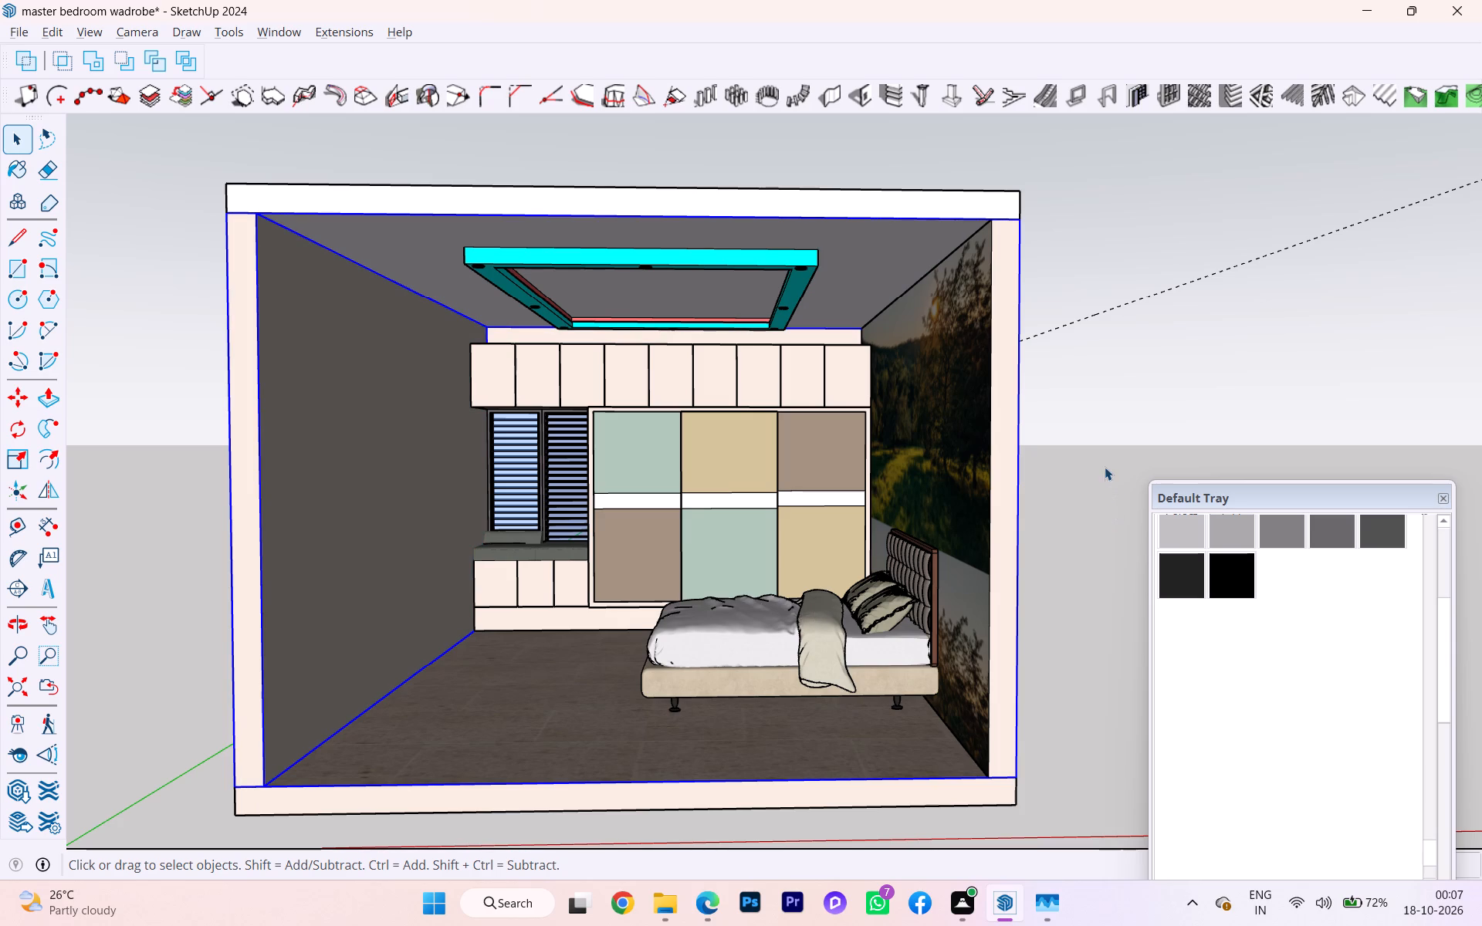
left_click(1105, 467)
Purge the unused materials from the In Model material collection.
scroll(1355, 530, "up", 1)
scroll(861, 607, "up", 1)
scroll(1274, 607, "up", 3)
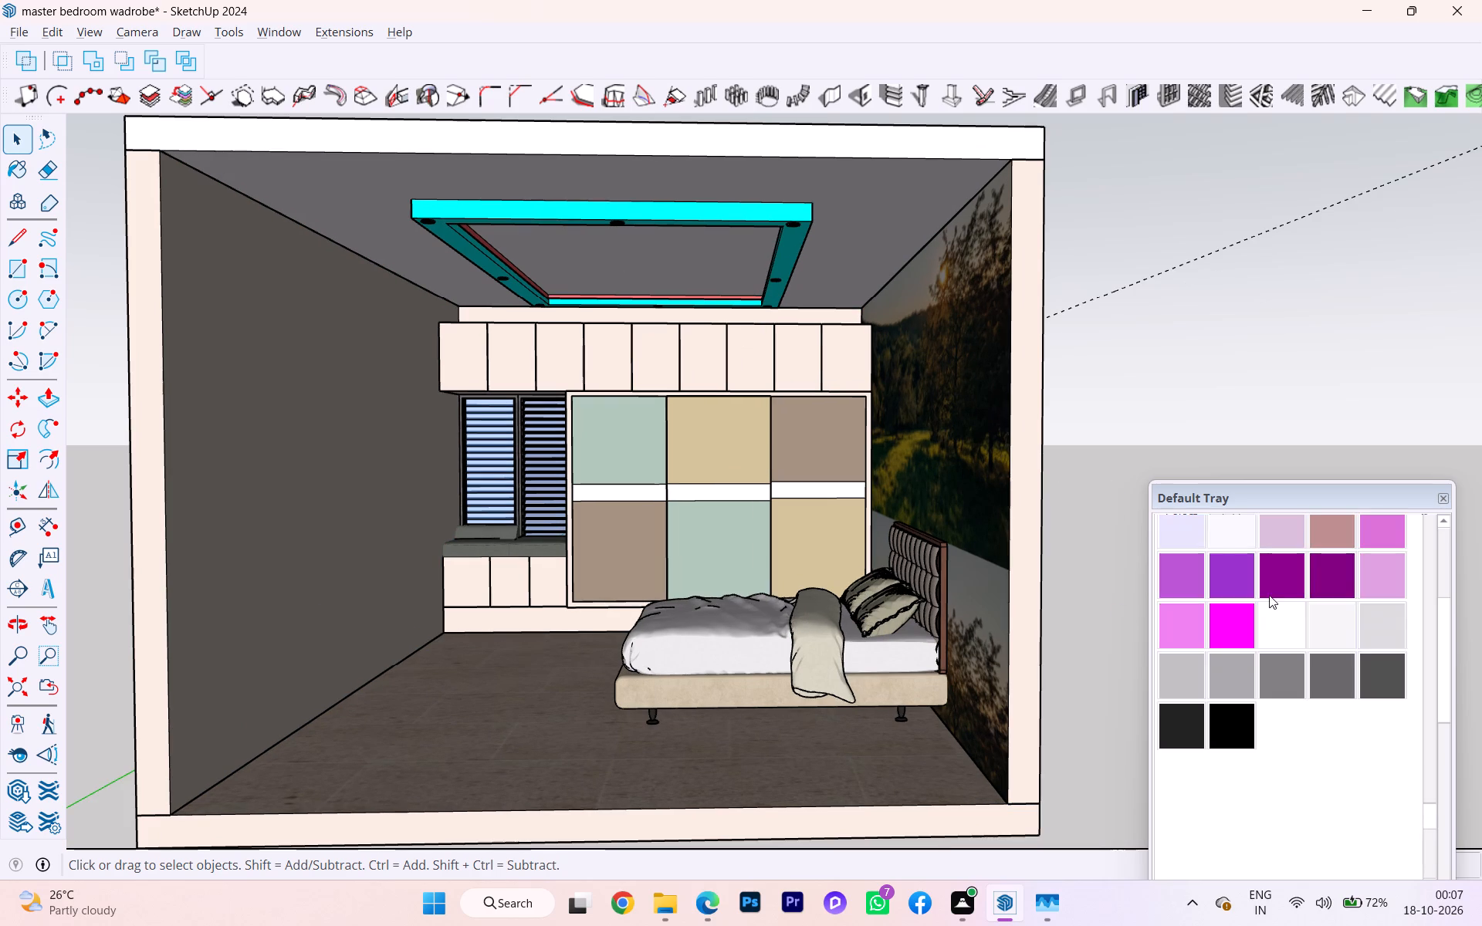
scroll(1269, 595, "up", 9)
scroll(1443, 562, "down", 1)
scroll(1442, 562, "up", 7)
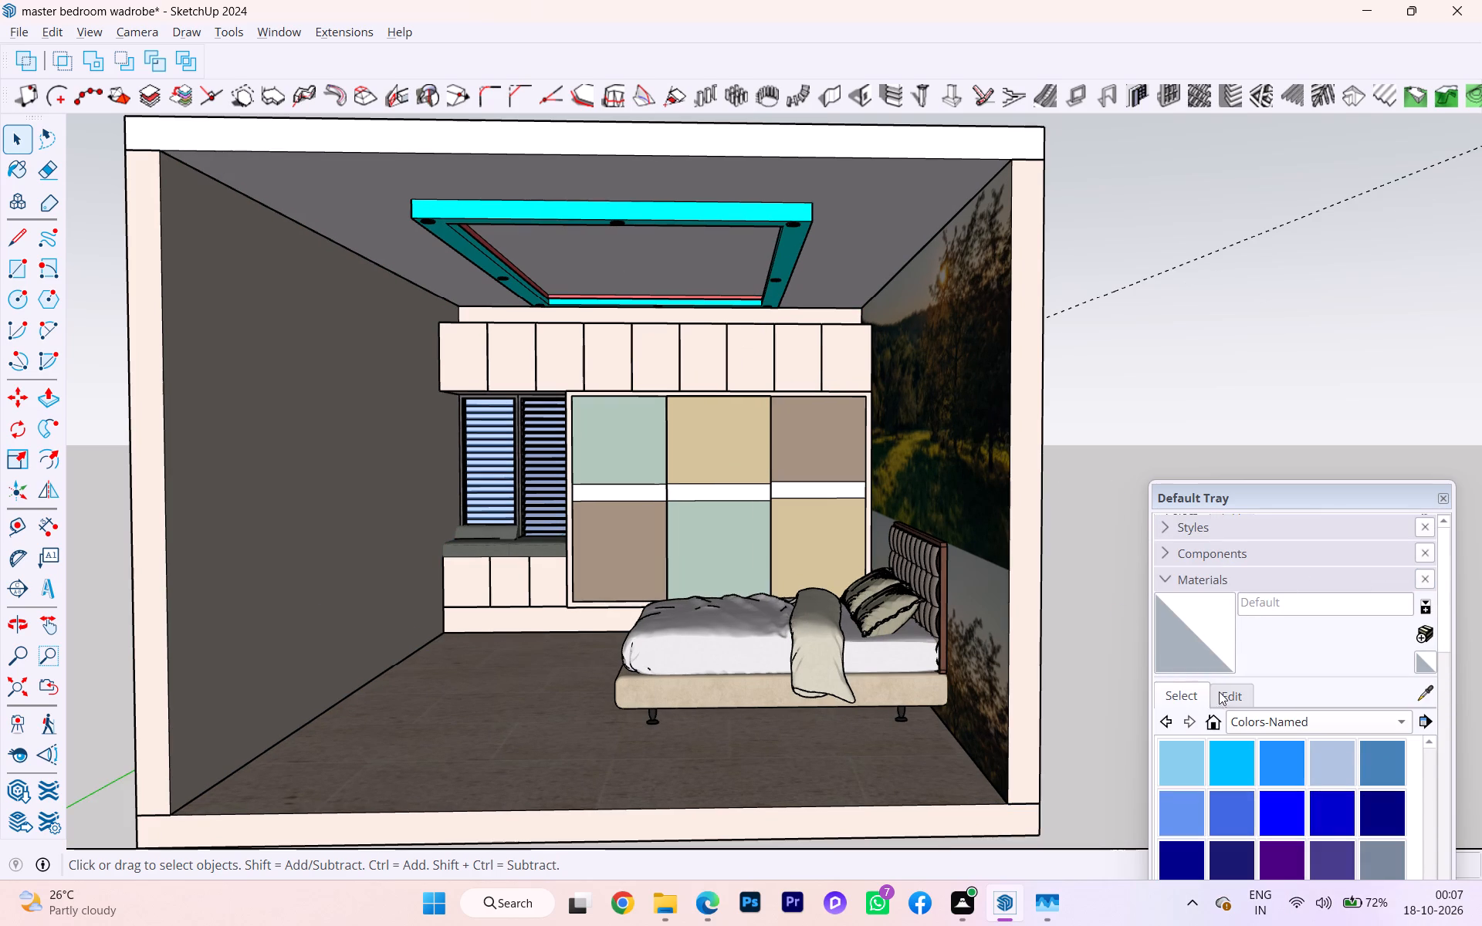
left_click(1220, 693)
left_click(1181, 696)
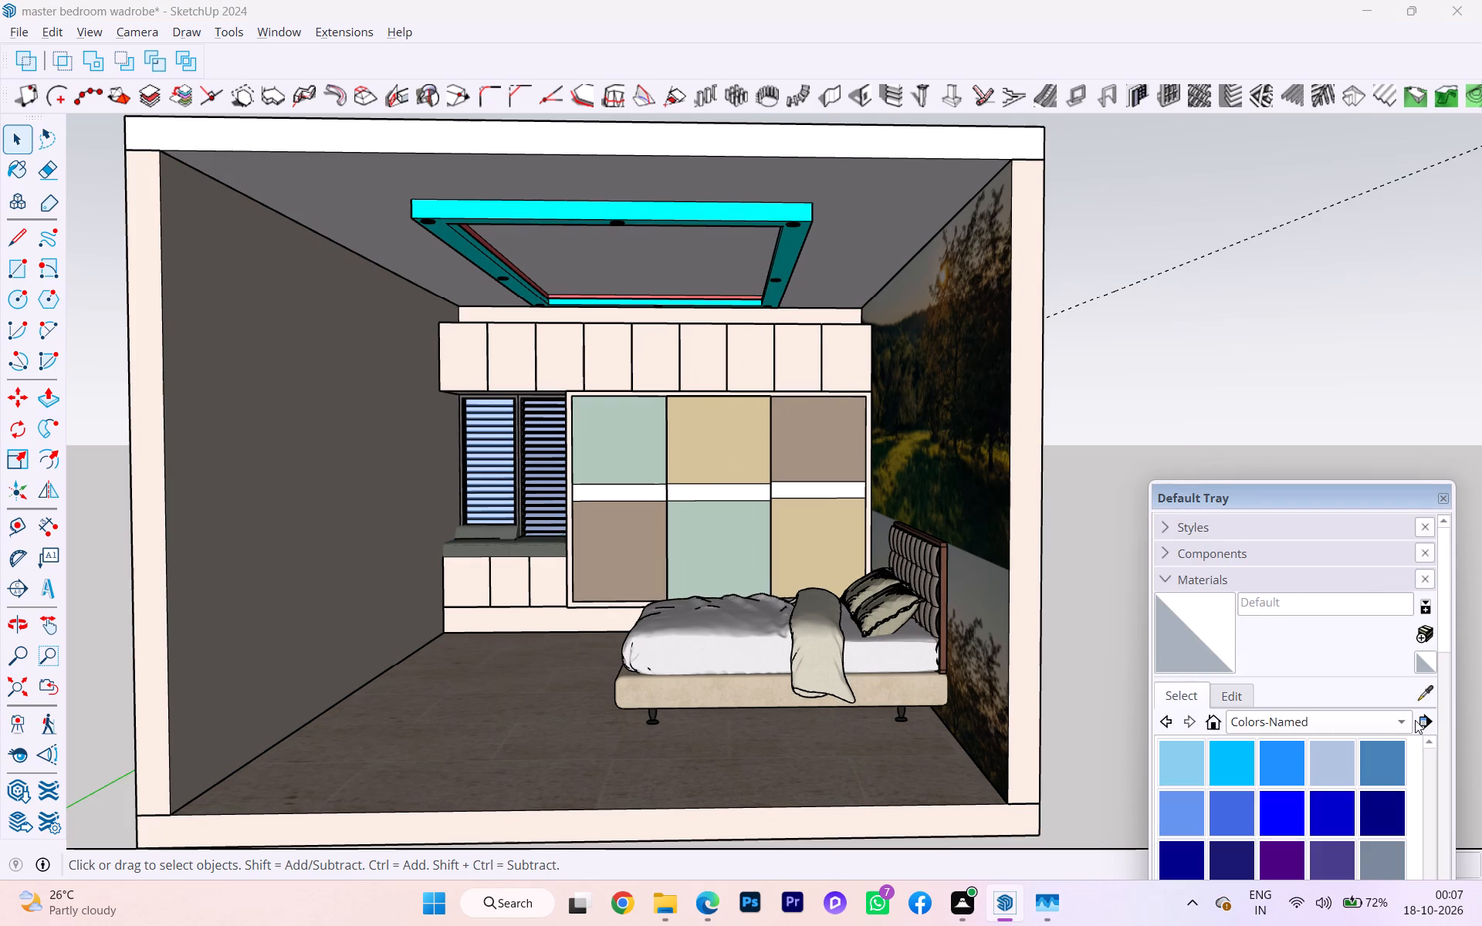
left_click(1426, 720)
left_click(1237, 717)
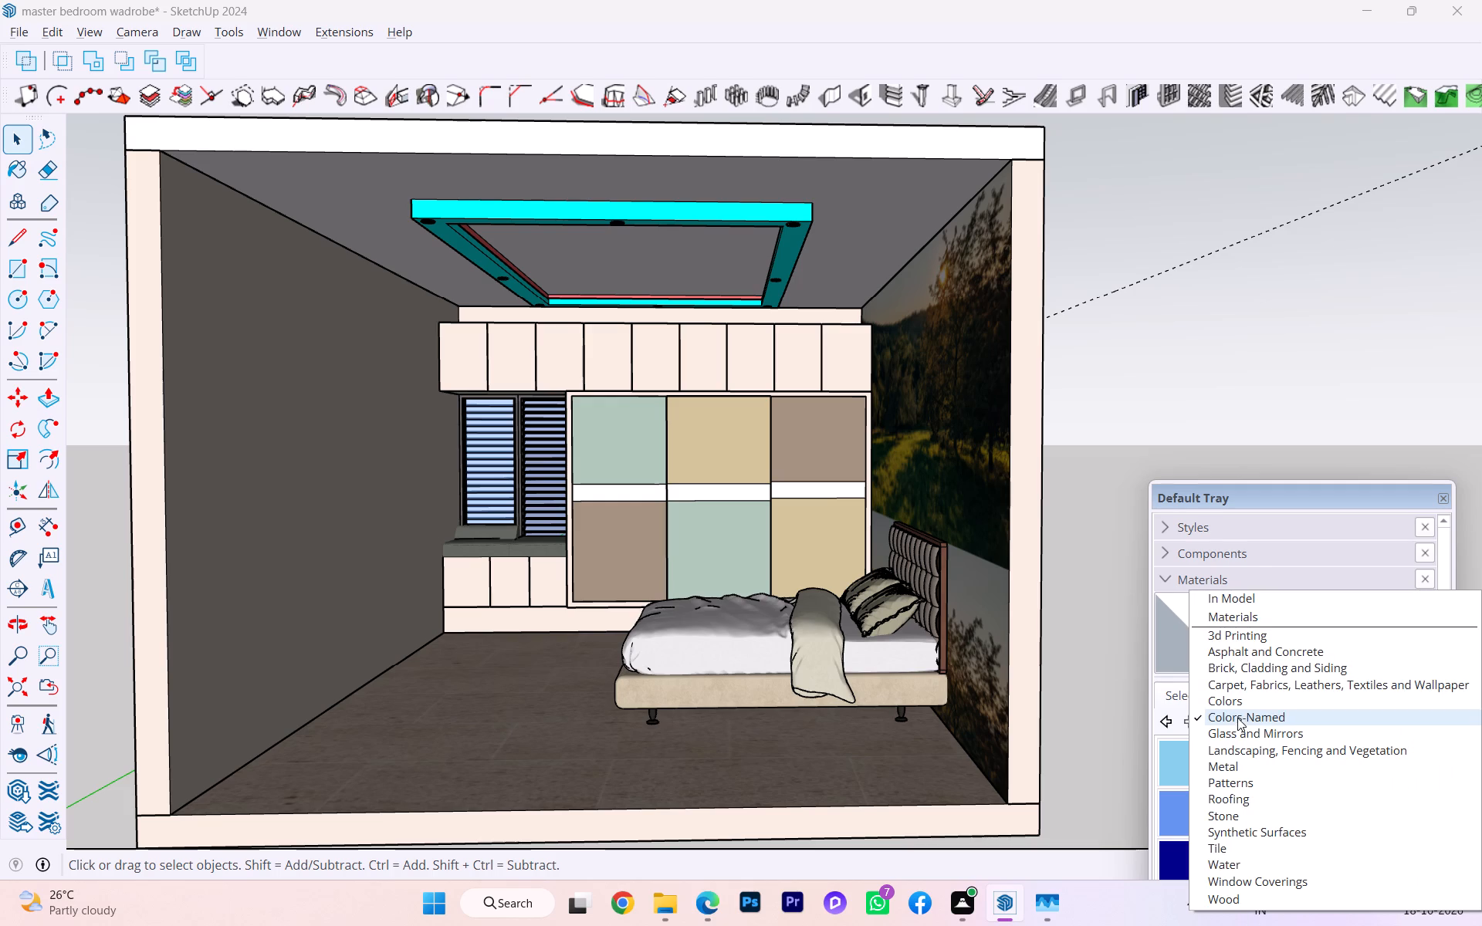
left_click(1217, 599)
left_click(1423, 715)
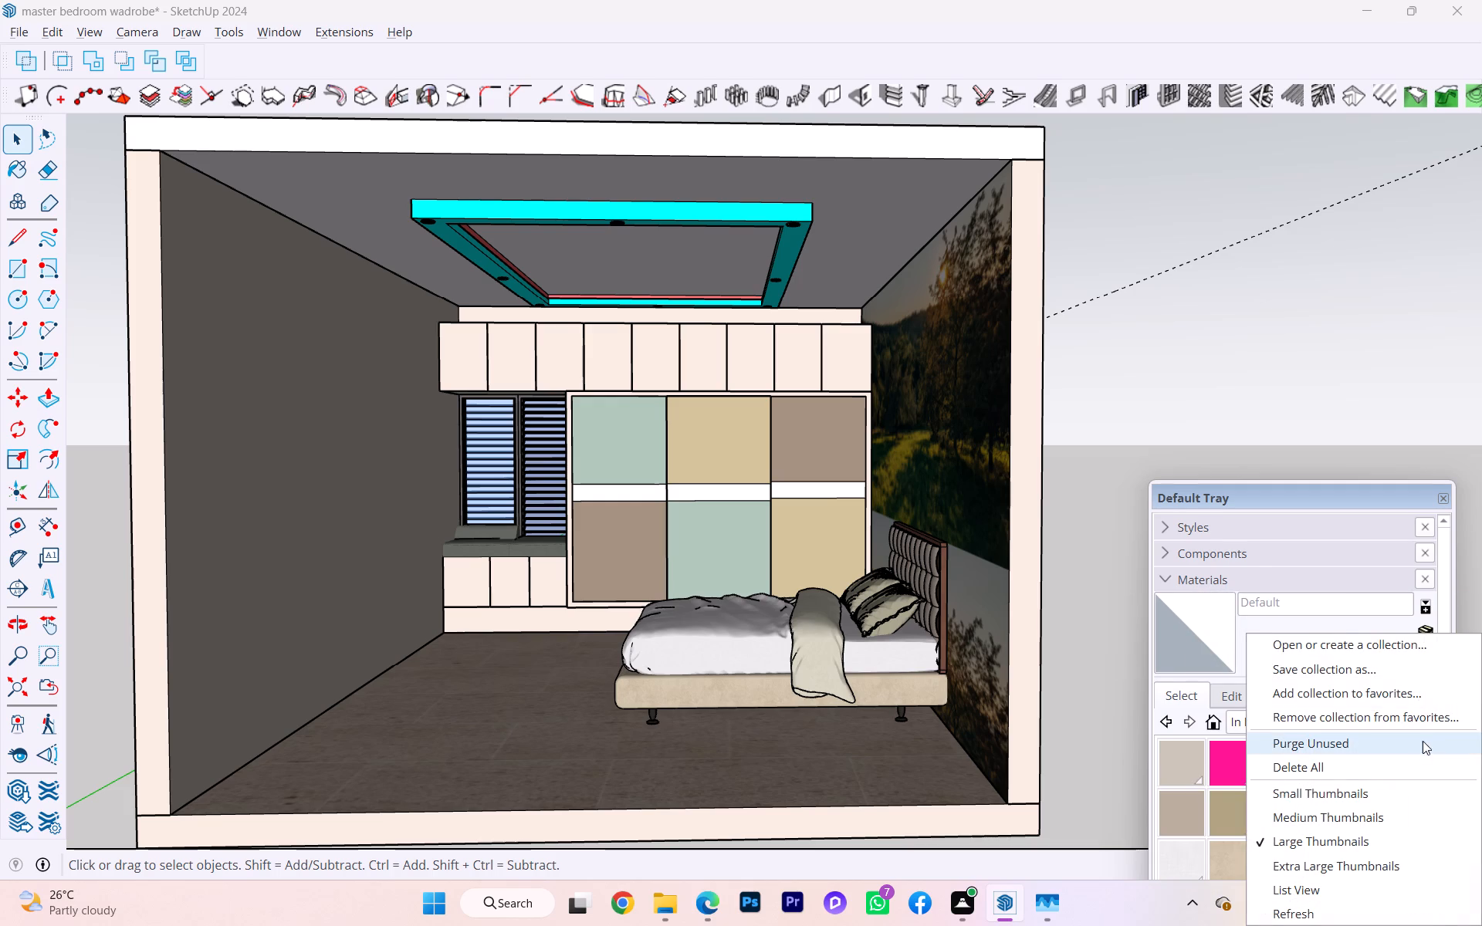
left_click(1344, 744)
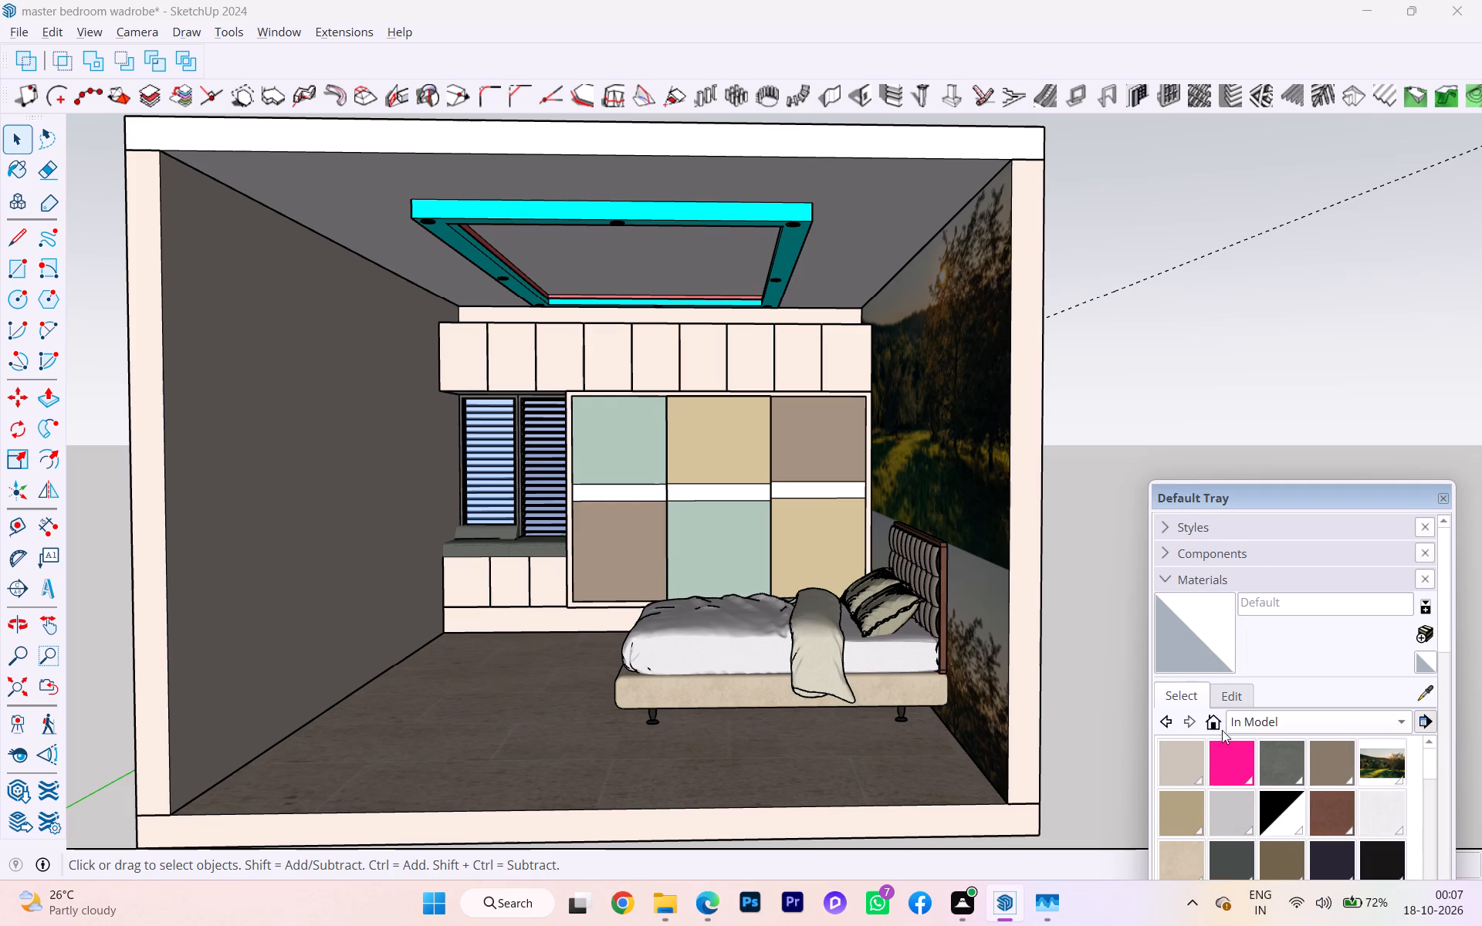
Look through the model's remaining materials and review the wardrobe wall, bed and mural at different distances.
scroll(1263, 755, "down", 8)
left_click(1113, 676)
scroll(1141, 610, "down", 3)
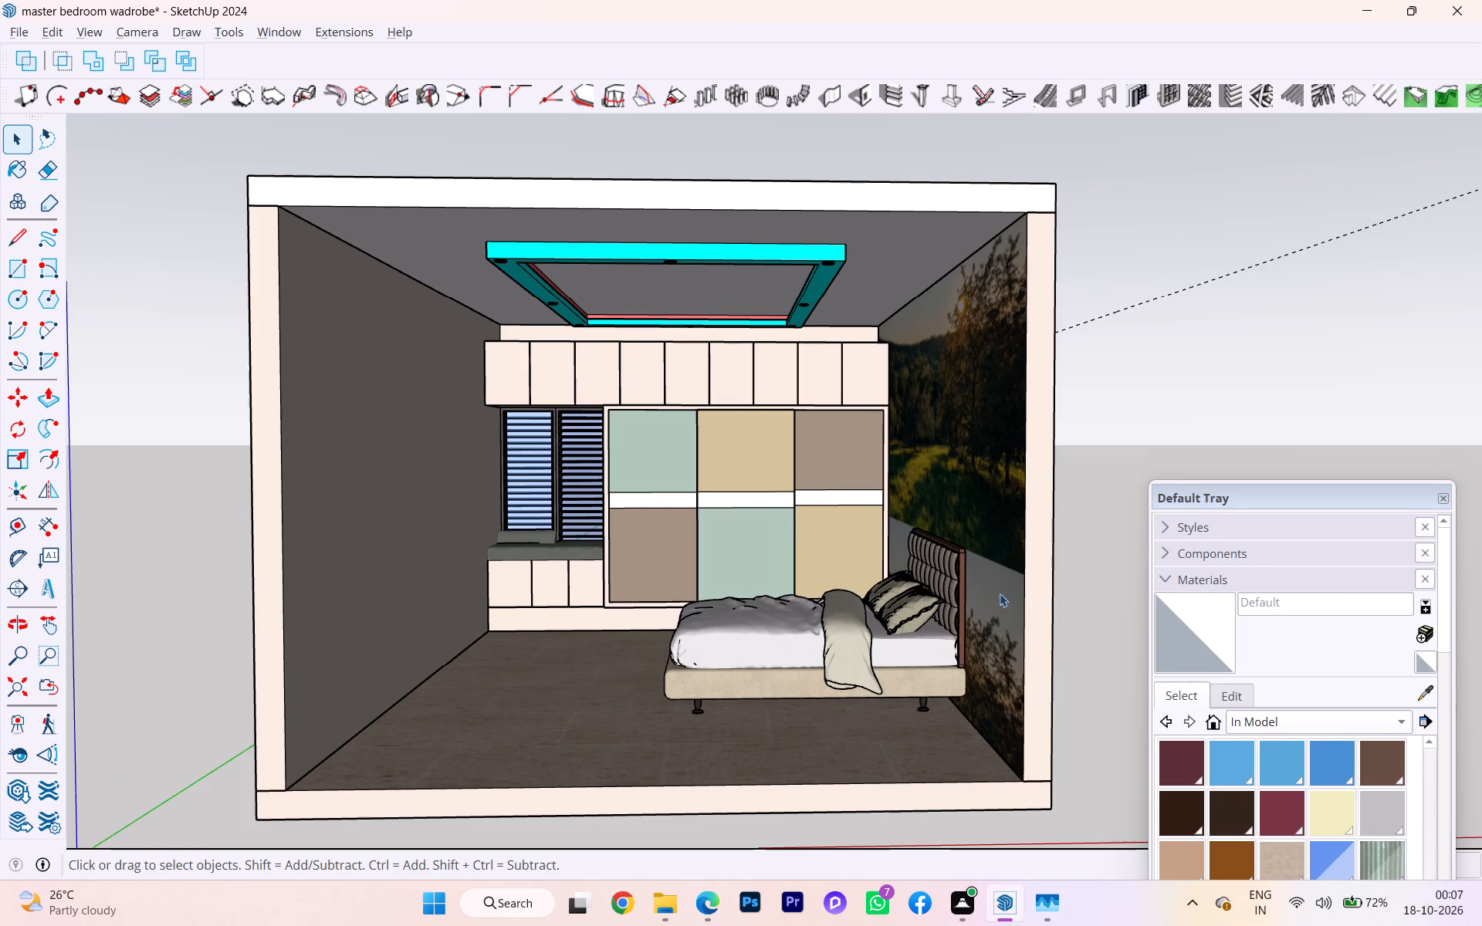
scroll(800, 536, "up", 3)
scroll(739, 565, "down", 2)
scroll(783, 575, "up", 3)
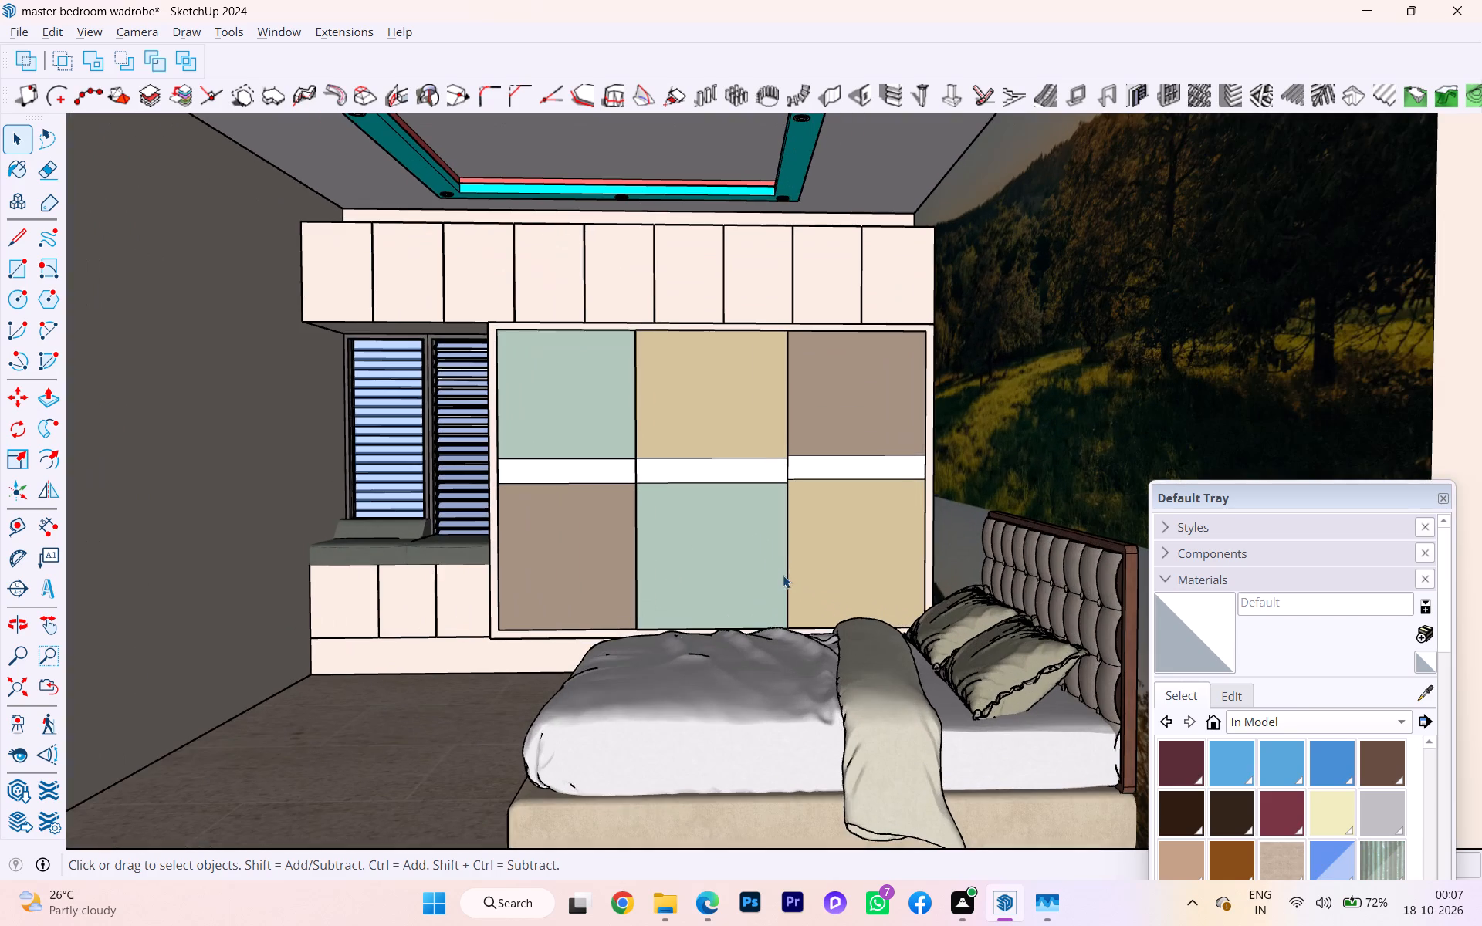
scroll(697, 583, "down", 1)
scroll(688, 584, "up", 1)
scroll(814, 566, "down", 4)
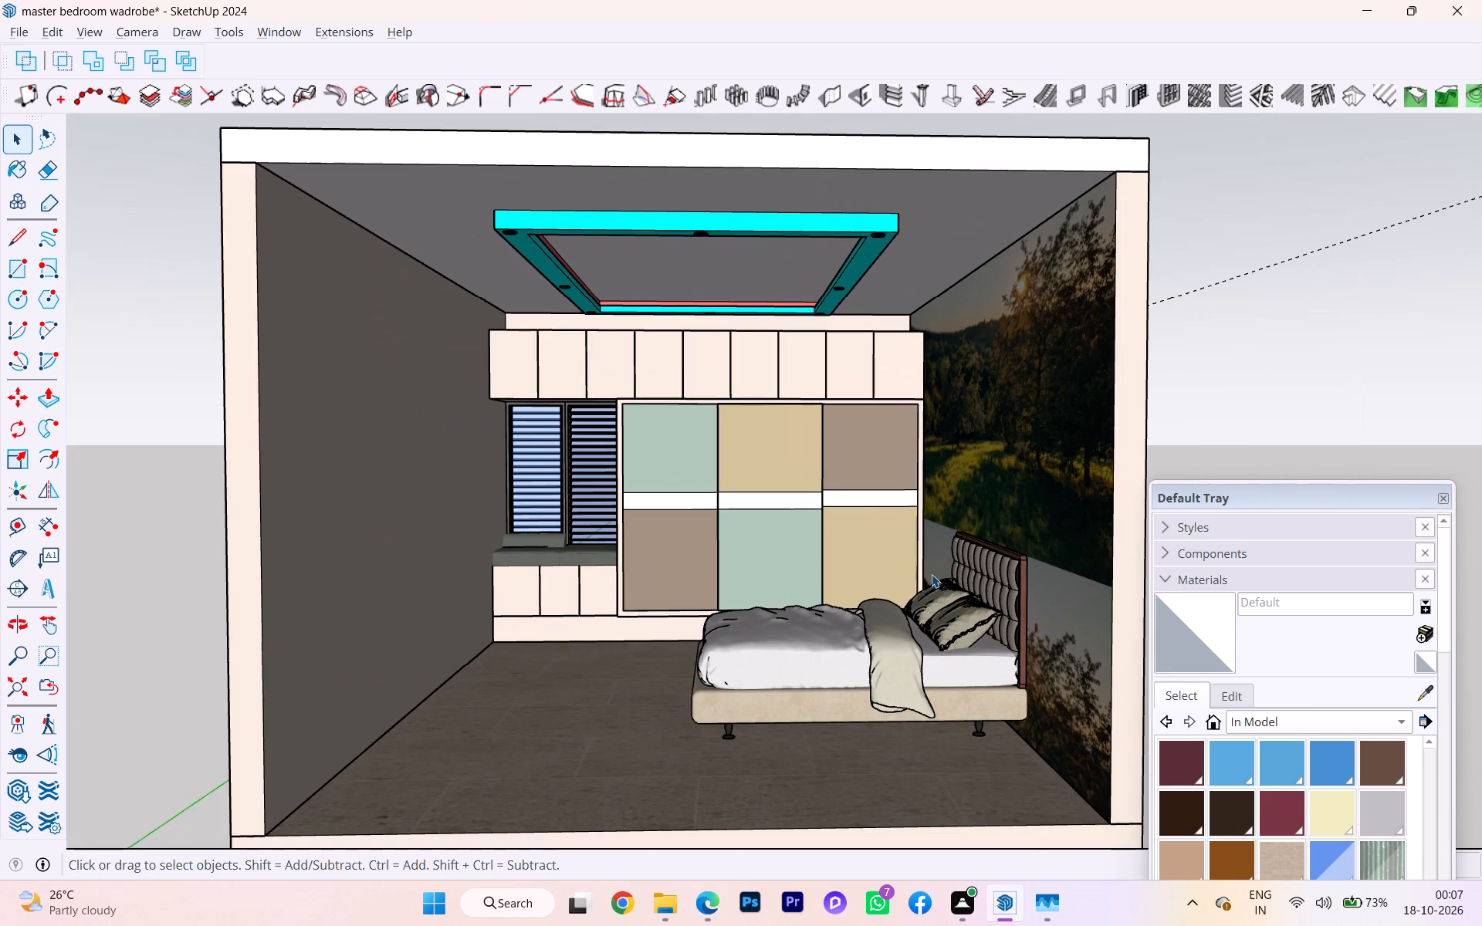
scroll(932, 586, "down", 1)
middle_click_drag(932, 595, 932, 605)
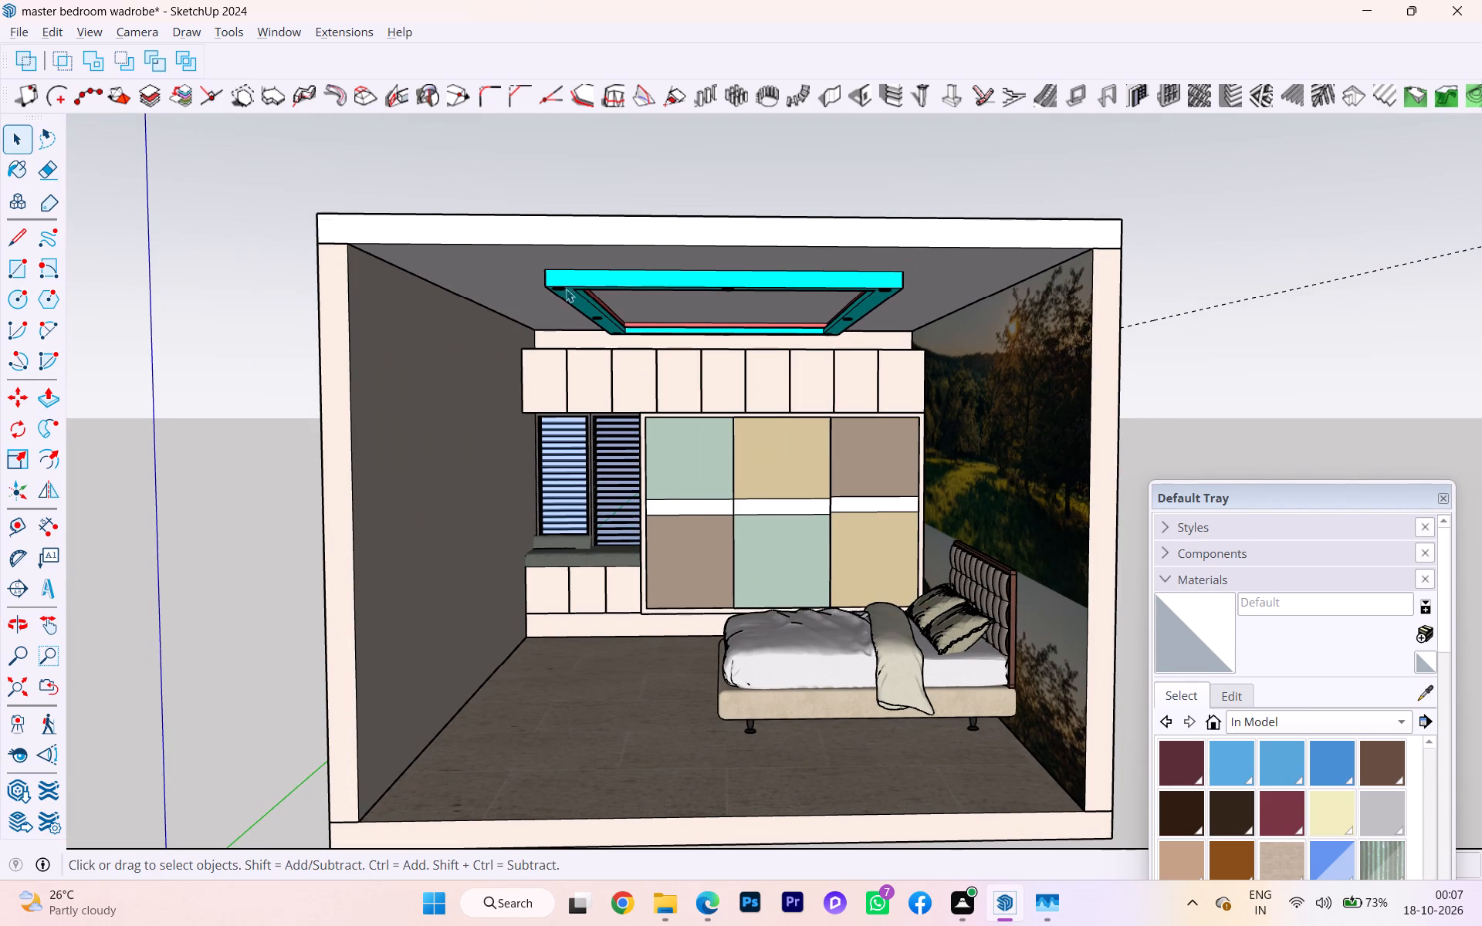
Examine how the ceiling slab and the cyan false ceiling frame are grouped together.
left_click(606, 245)
double_click(660, 225)
left_click(697, 225)
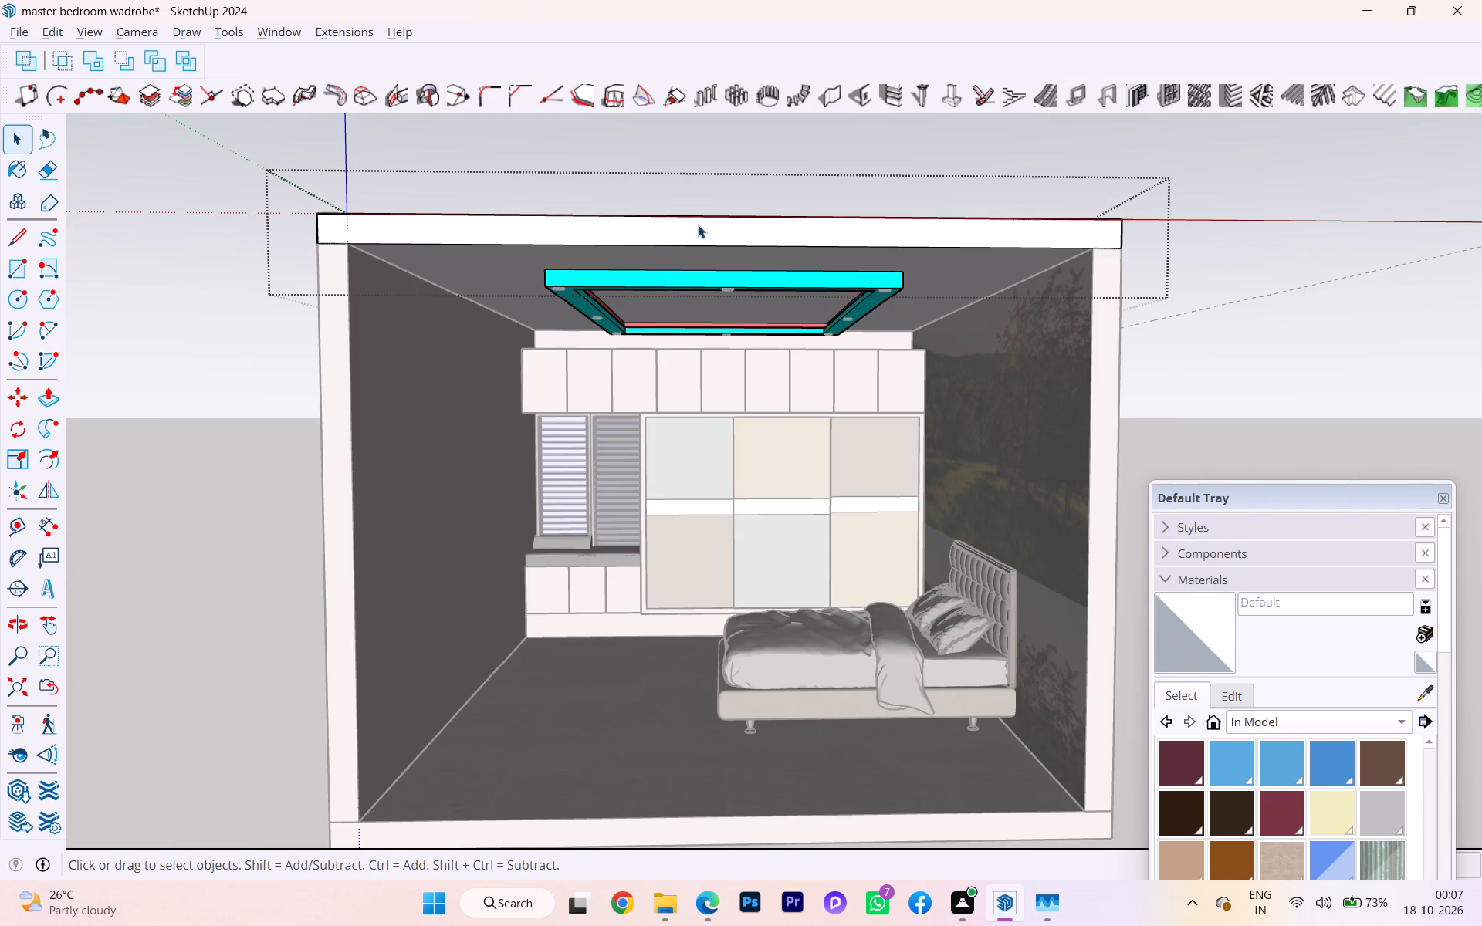
left_click(1239, 225)
left_click(1095, 227)
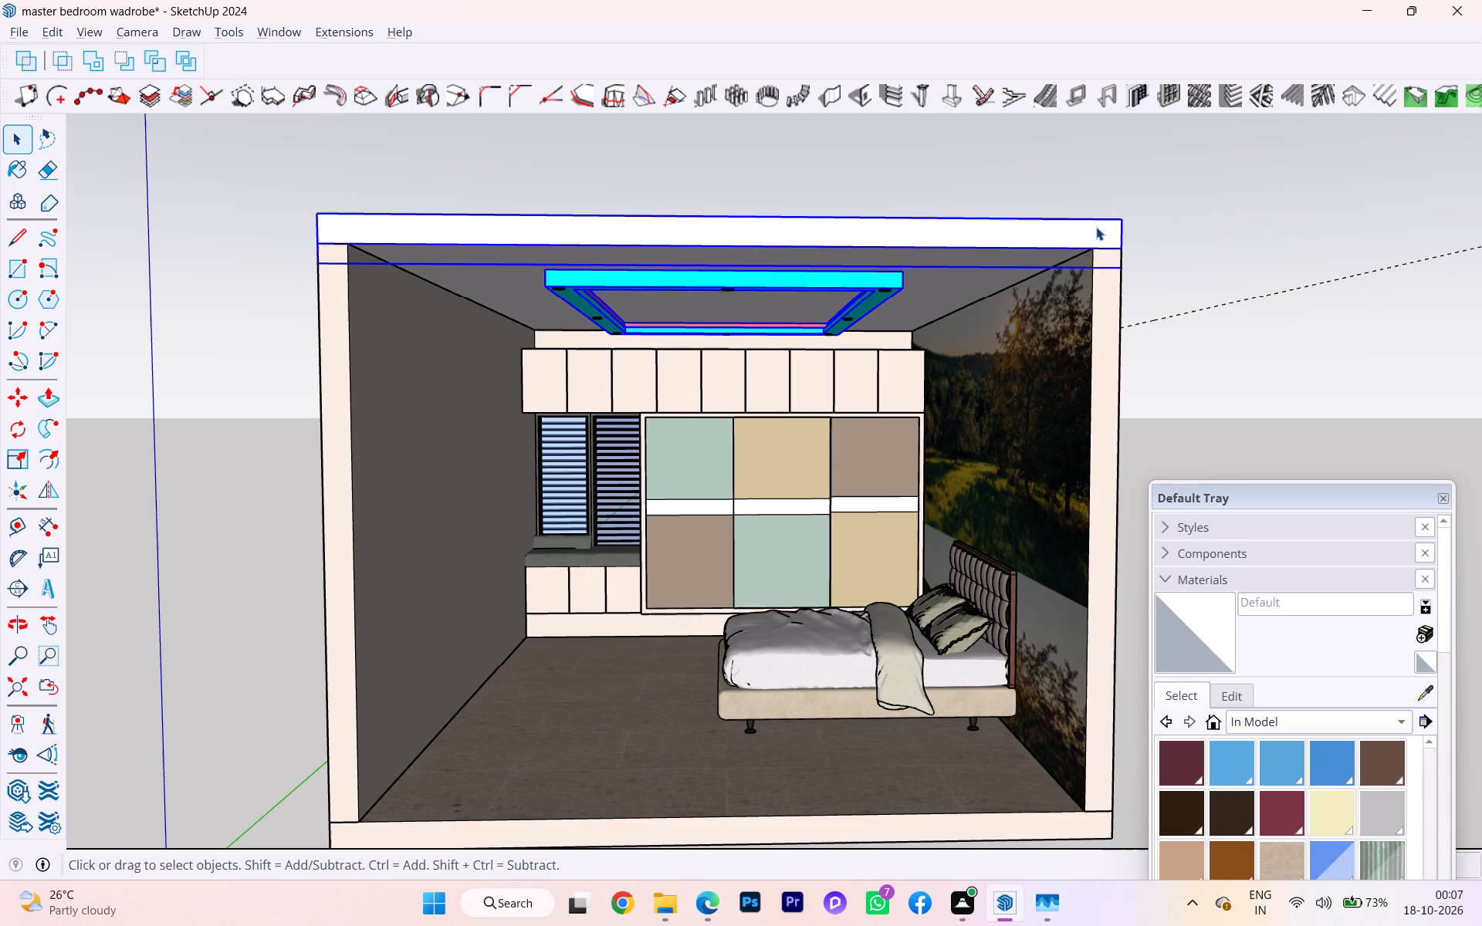
left_click(803, 288)
left_click(1205, 317)
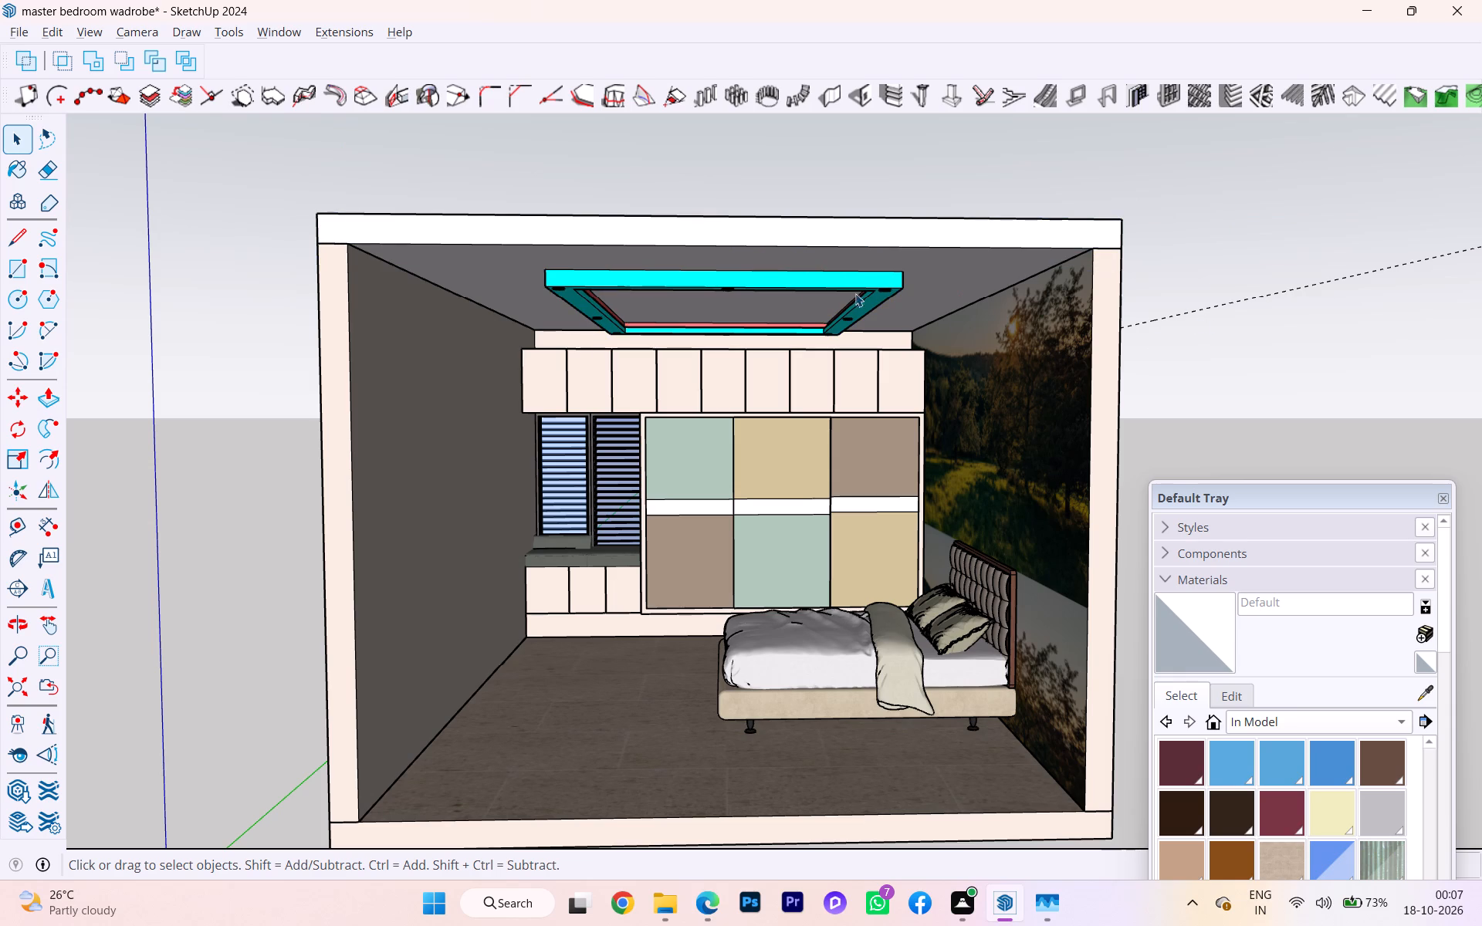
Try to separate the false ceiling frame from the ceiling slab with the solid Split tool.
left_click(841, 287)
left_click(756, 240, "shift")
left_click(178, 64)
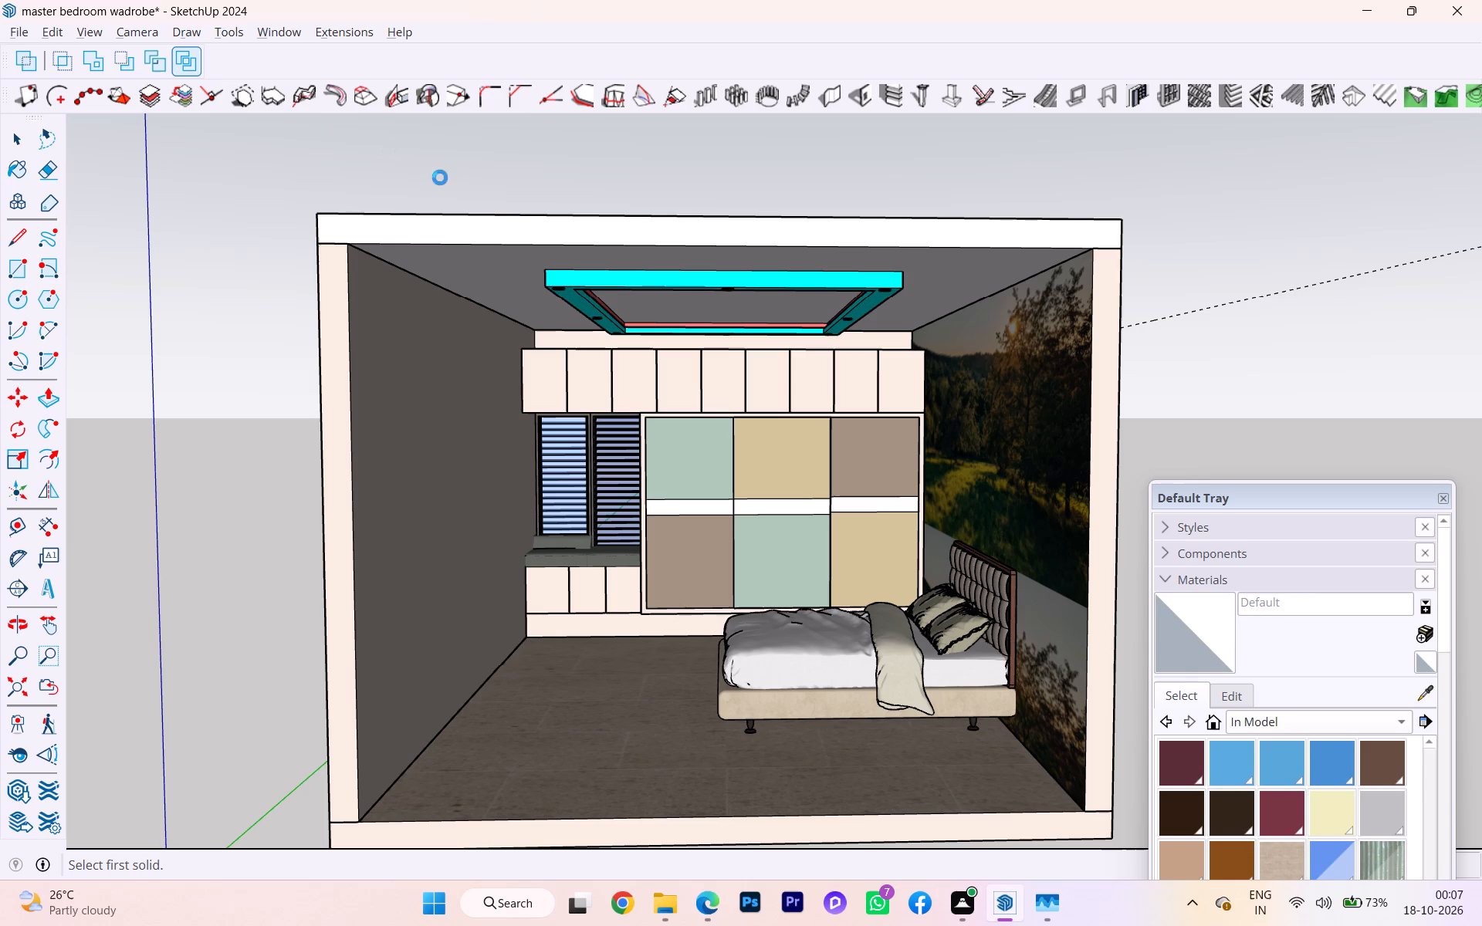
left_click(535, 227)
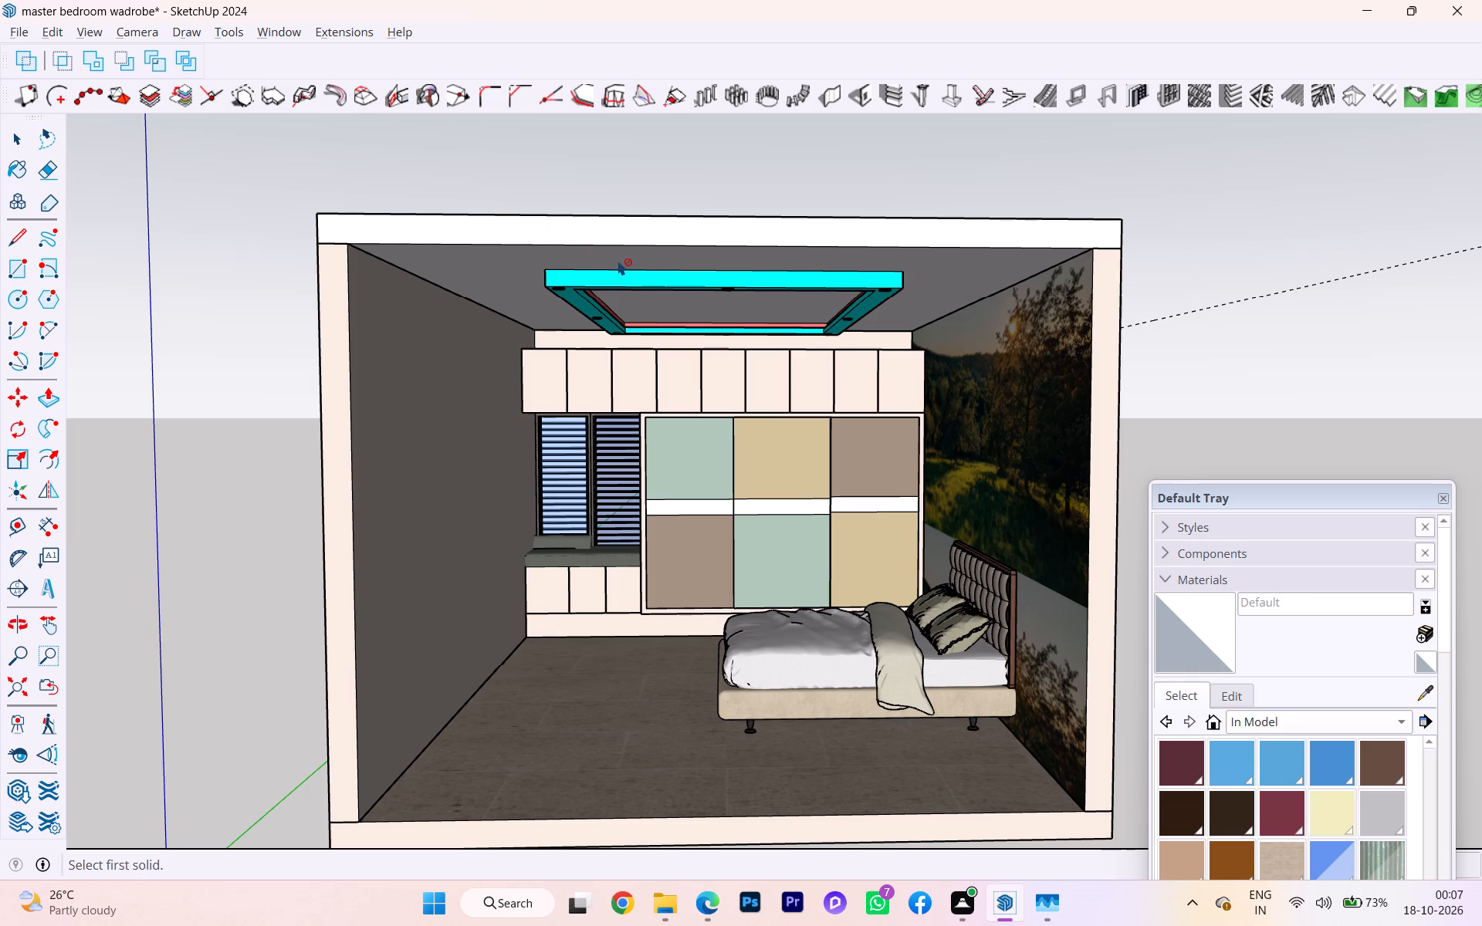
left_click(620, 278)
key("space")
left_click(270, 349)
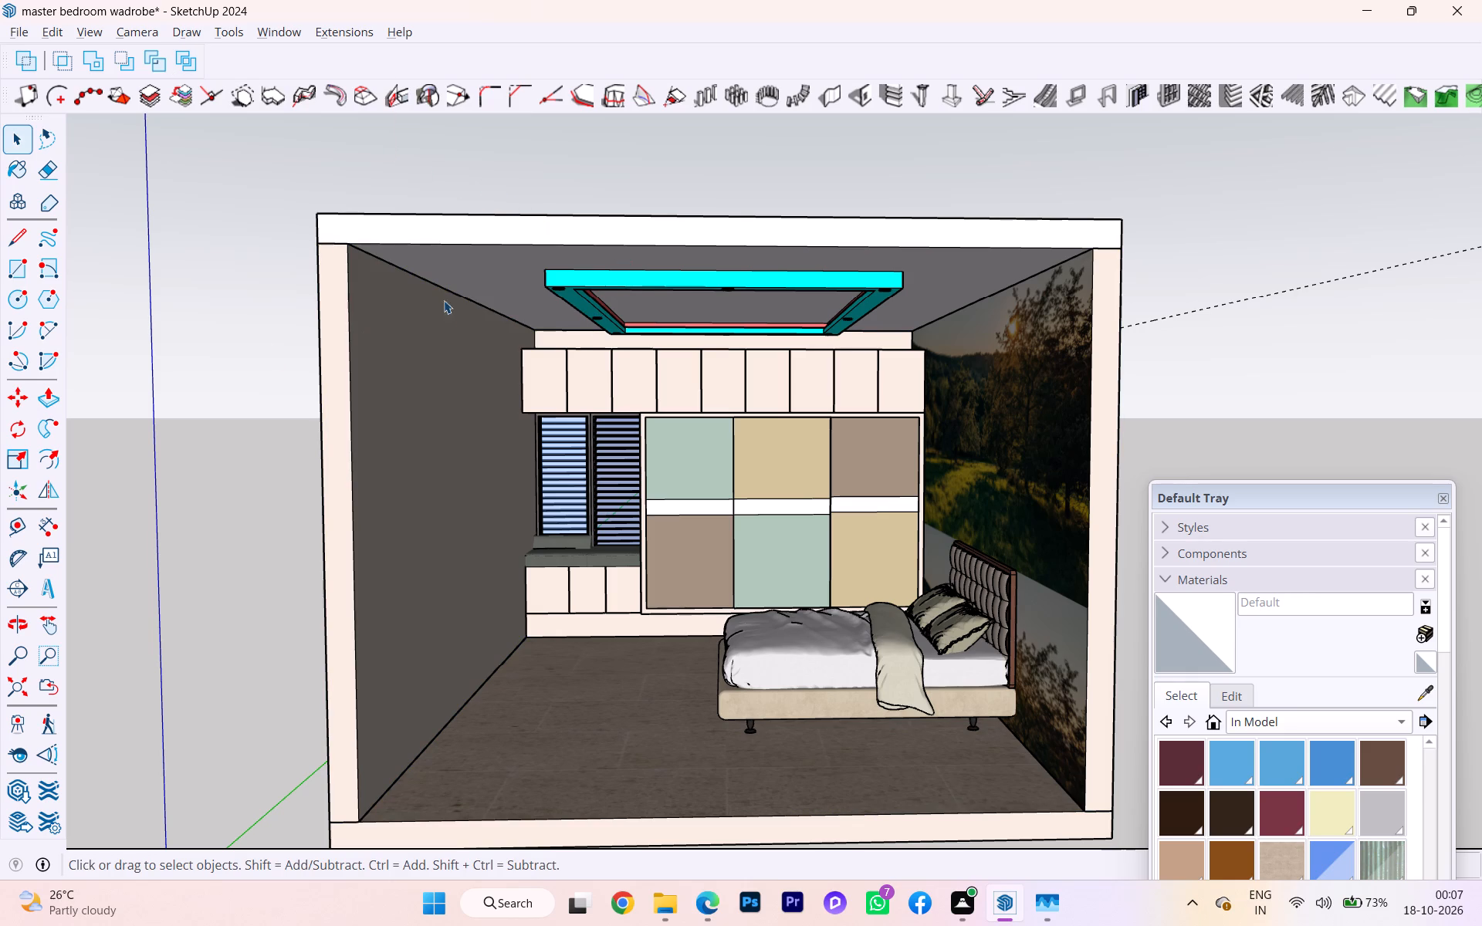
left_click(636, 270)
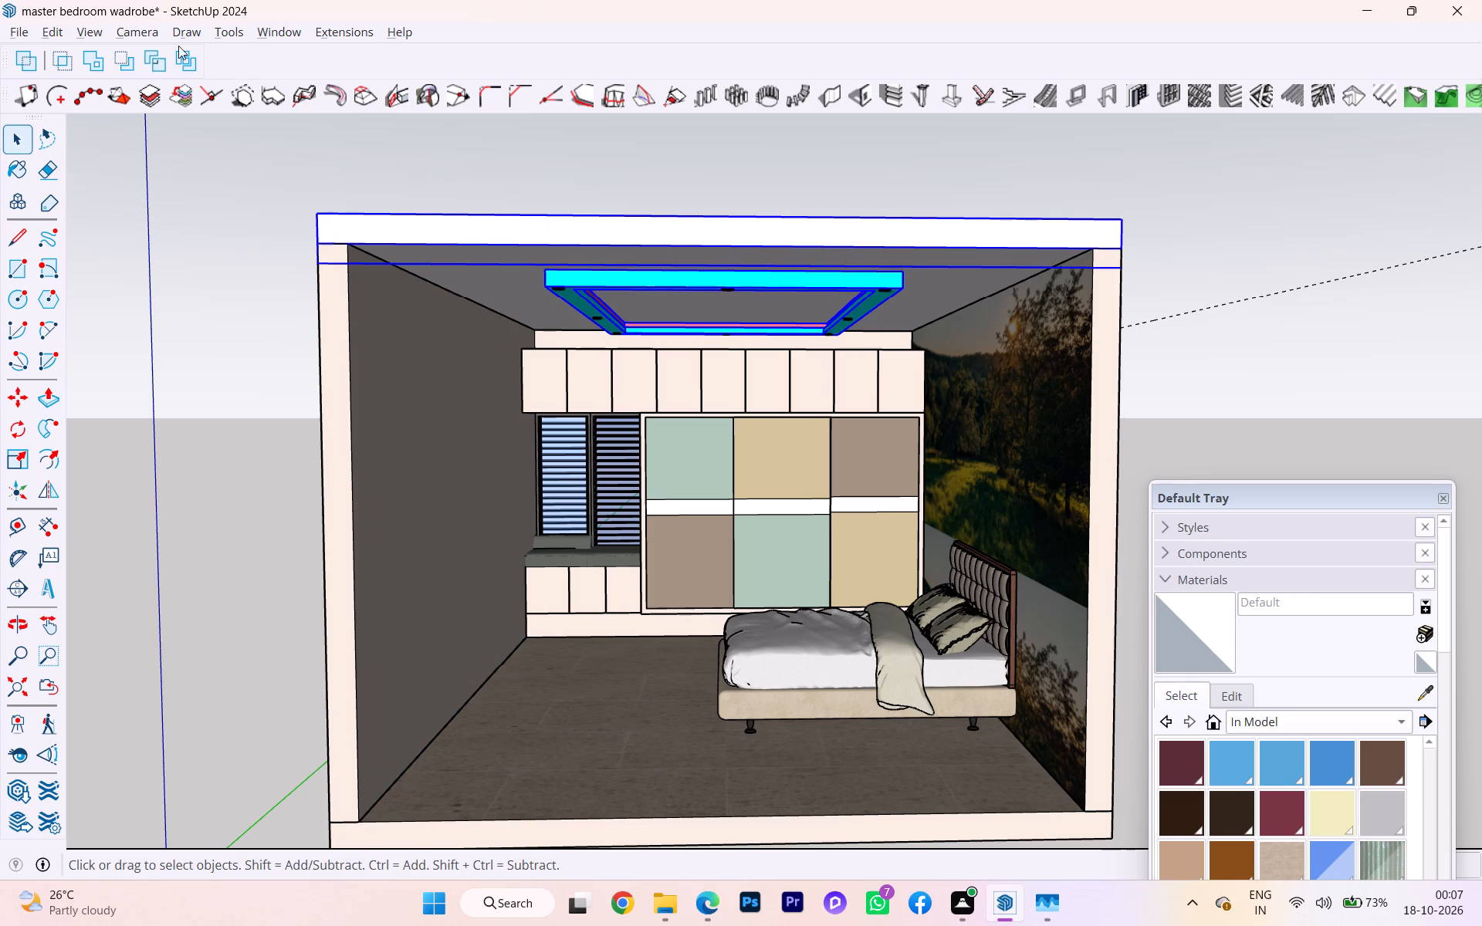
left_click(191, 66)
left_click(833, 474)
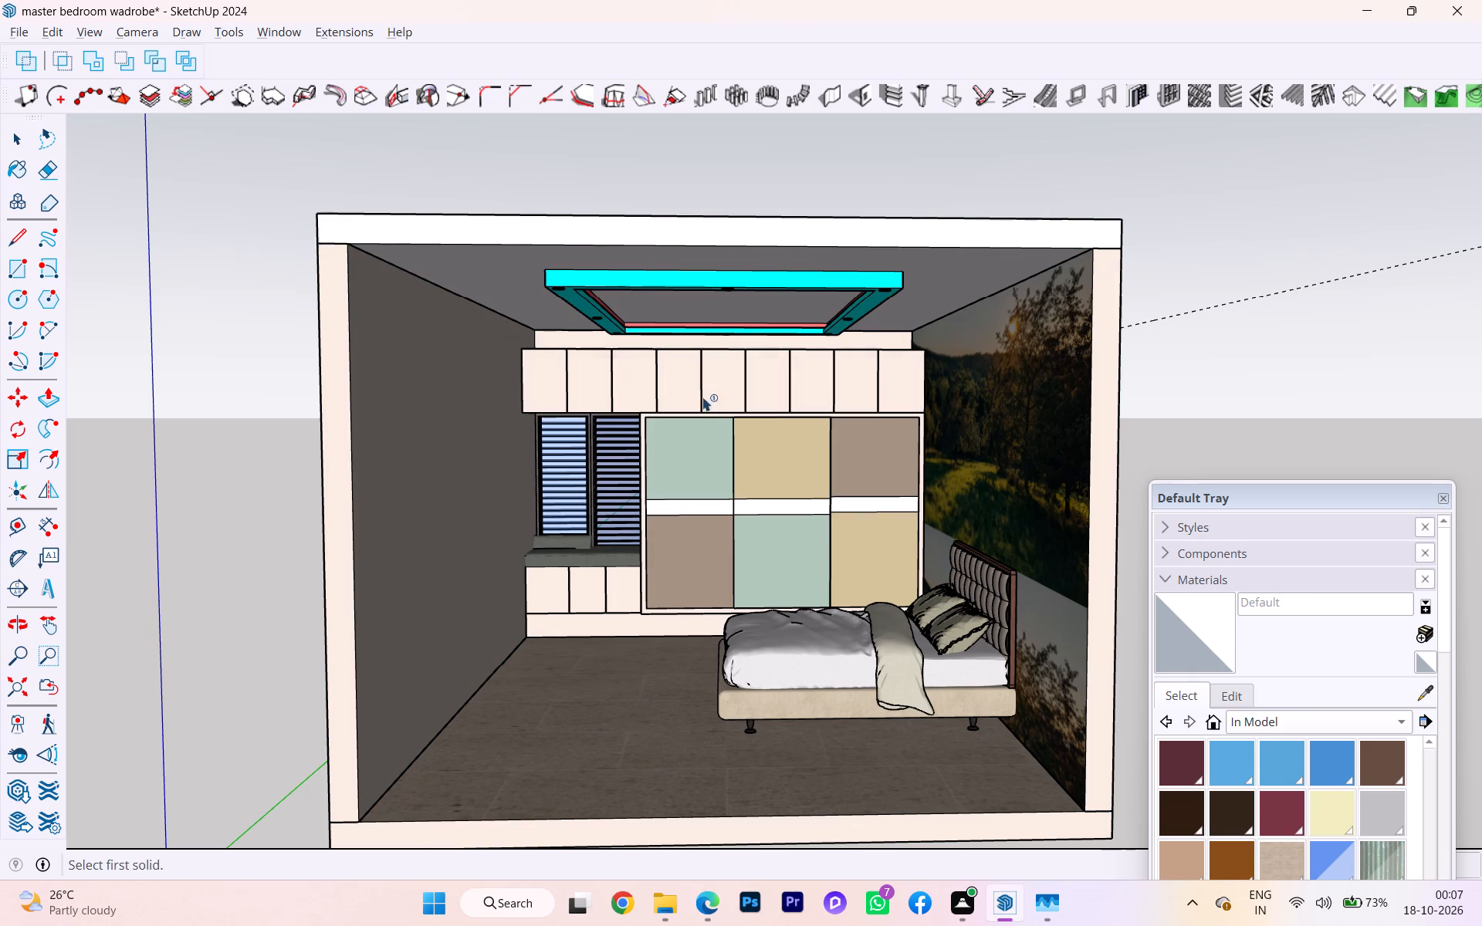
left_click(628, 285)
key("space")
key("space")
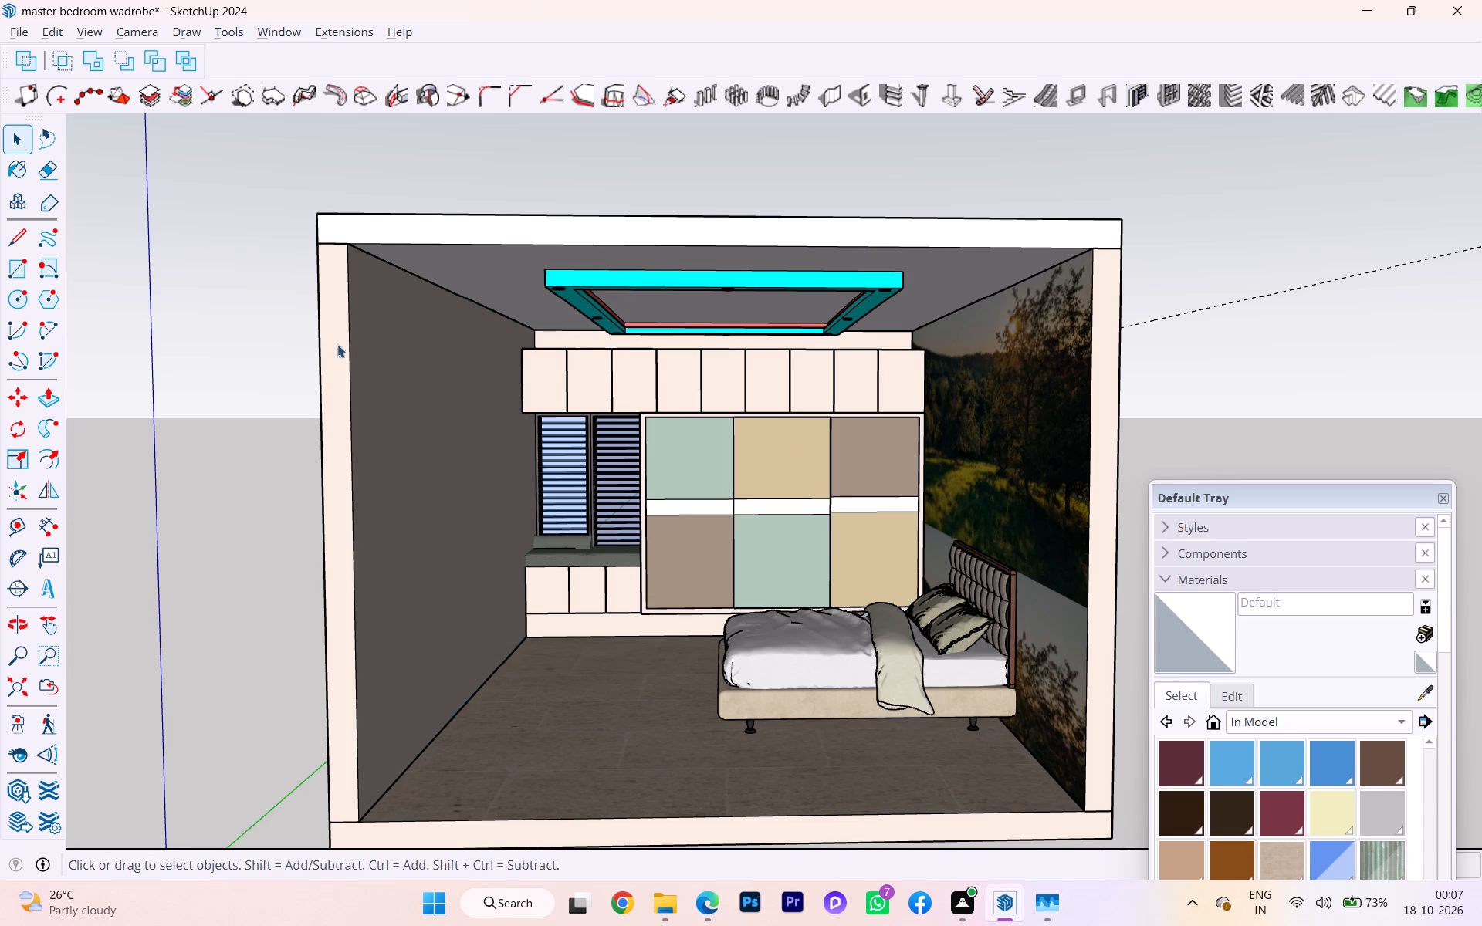
Examine the ceiling slab and side walls from outside the room and from its open front.
left_click(306, 343)
left_click(587, 265)
left_click(593, 240)
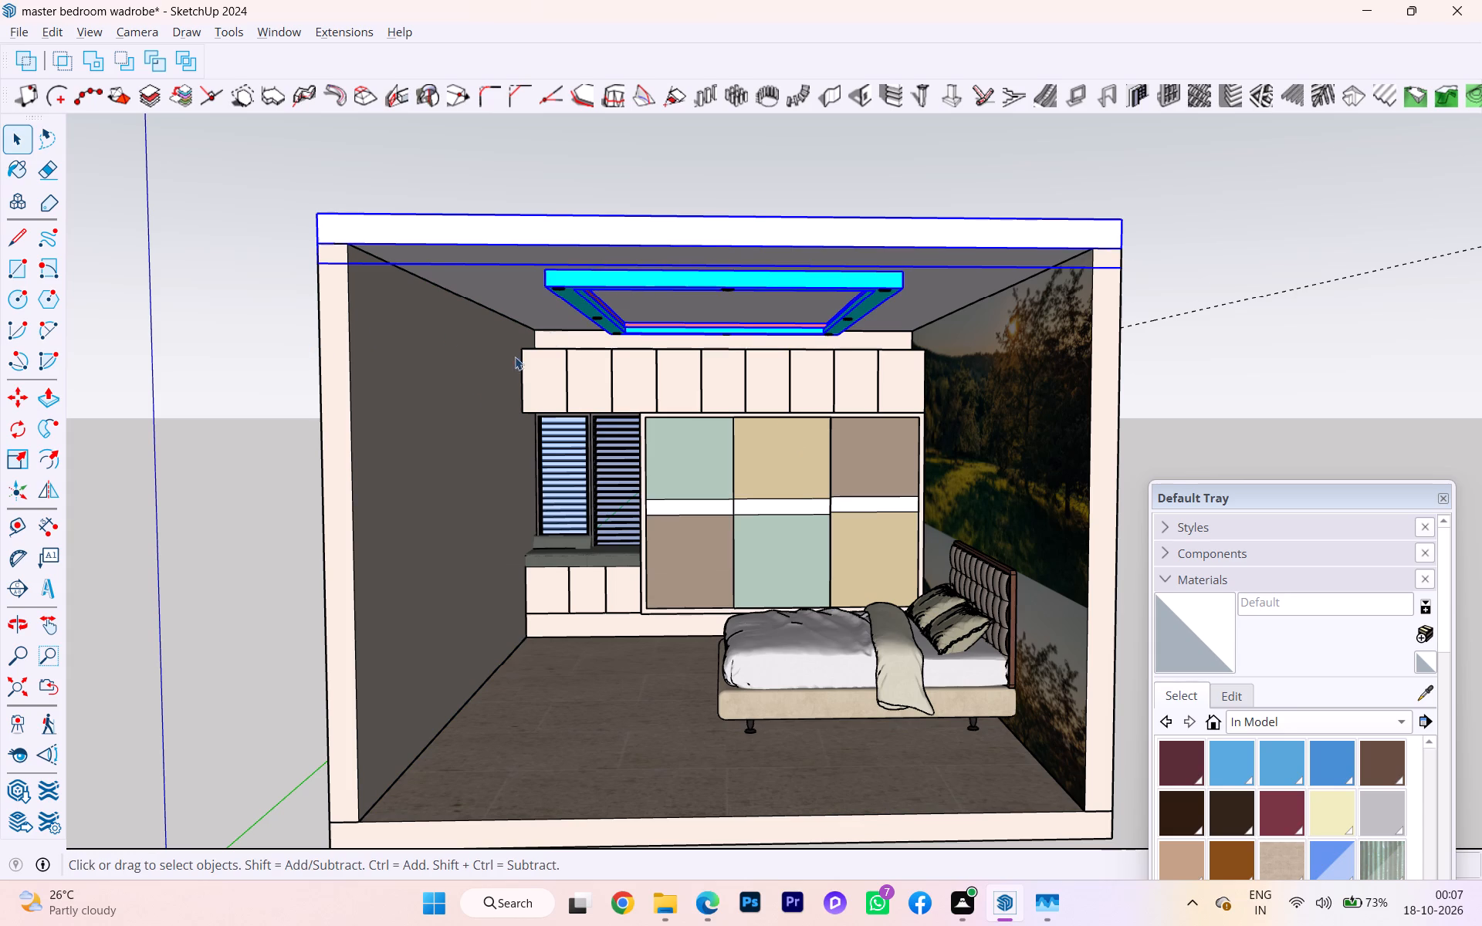
left_click(469, 412)
middle_click_drag(1030, 390, 394, 492)
scroll(873, 415, "down", 1)
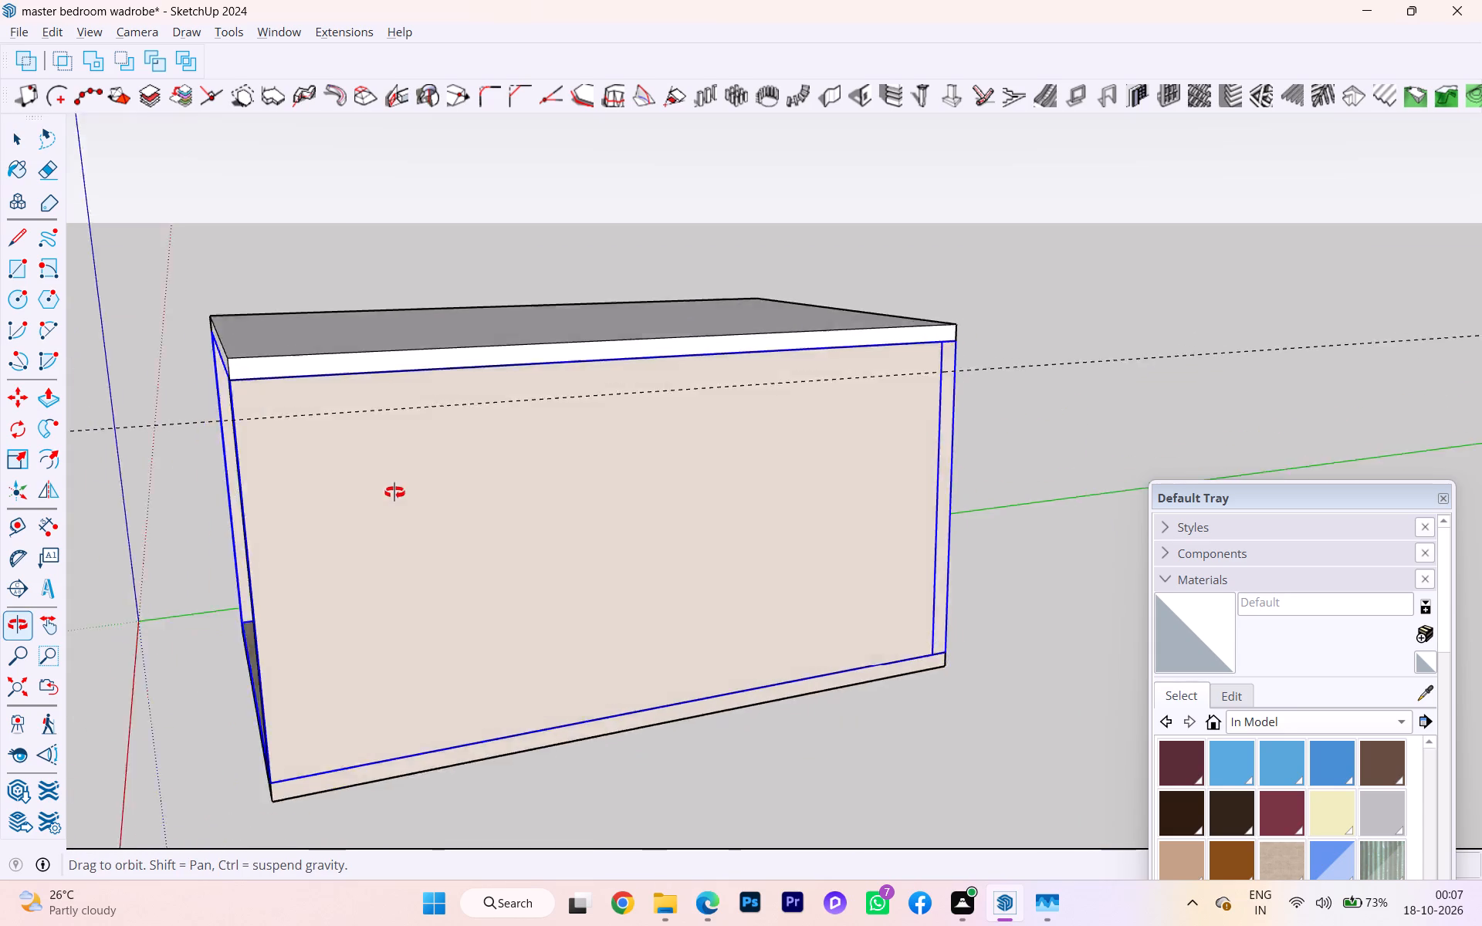
middle_click_drag(394, 492, 926, 427)
left_click(1023, 424)
middle_click_drag(810, 460, 831, 462)
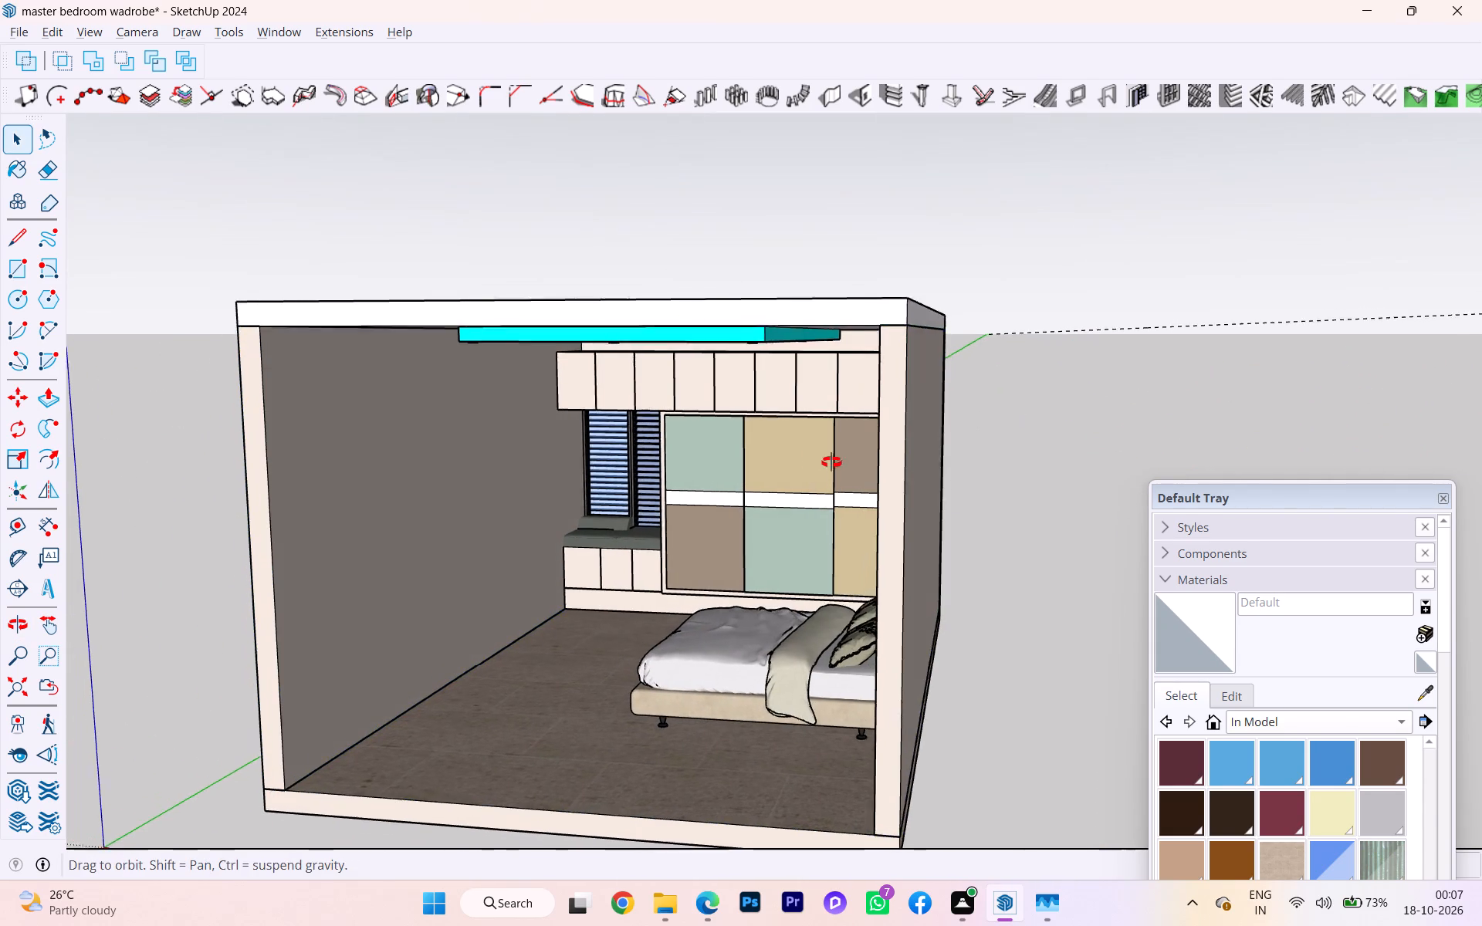
middle_click_drag(831, 462, 920, 463)
scroll(912, 479, "up", 4)
scroll(741, 490, "down", 1)
scroll(740, 488, "up", 1)
scroll(739, 488, "down", 2)
scroll(743, 502, "up", 1)
scroll(744, 503, "down", 1)
scroll(733, 517, "up", 1)
scroll(728, 520, "down", 5)
scroll(422, 617, "up", 1)
scroll(422, 617, "down", 2)
scroll(422, 617, "up", 2)
Push the front end face of the plain side wall beside the window inward by 2'.
left_click(380, 600)
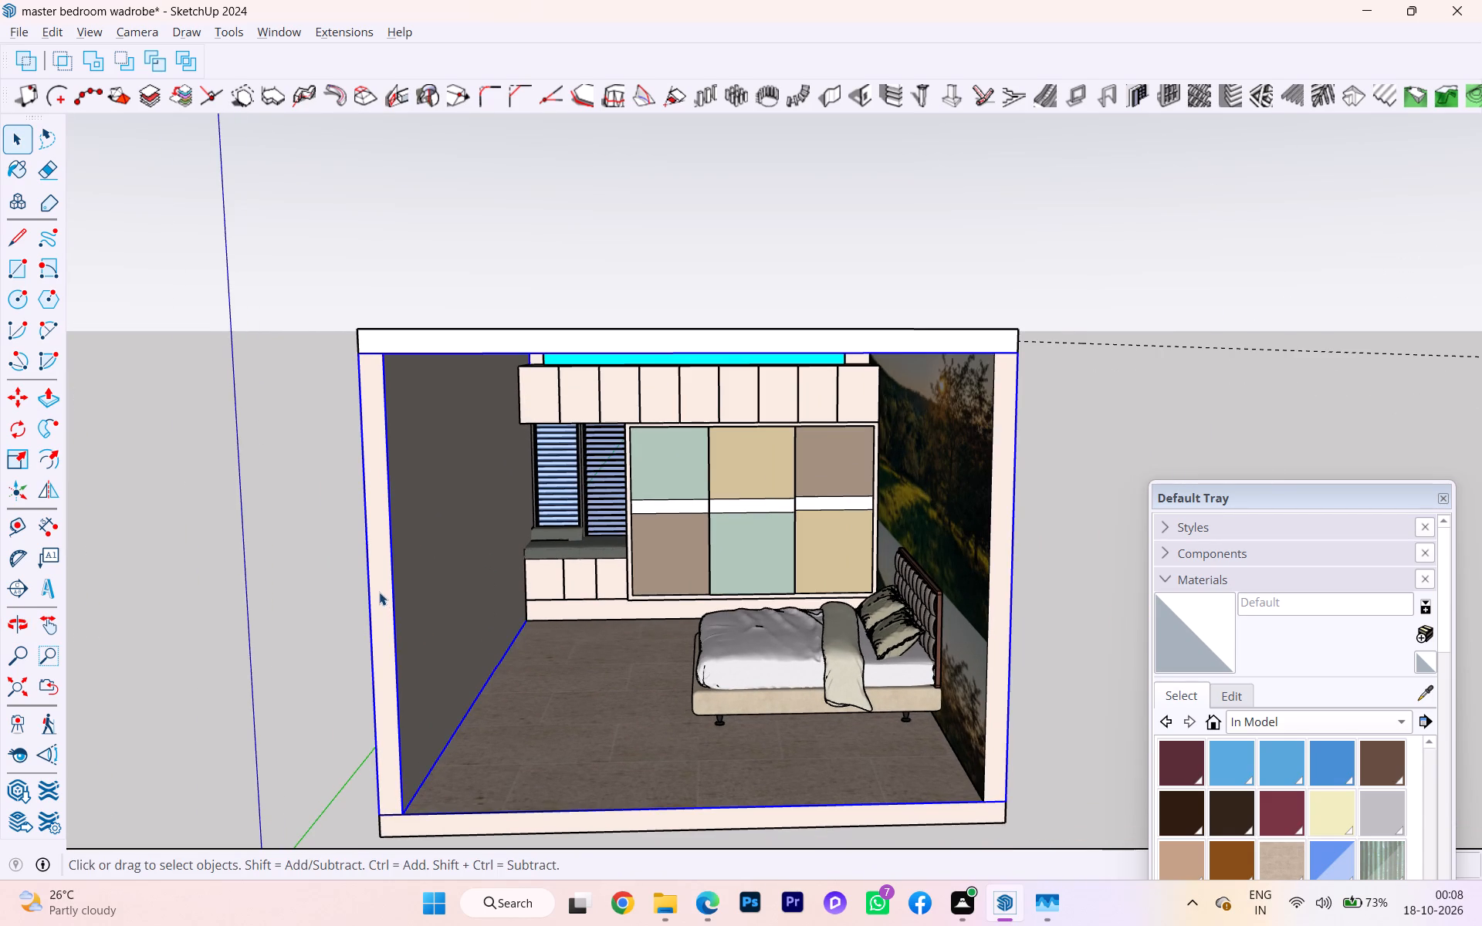
double_click(379, 591)
left_click(377, 584)
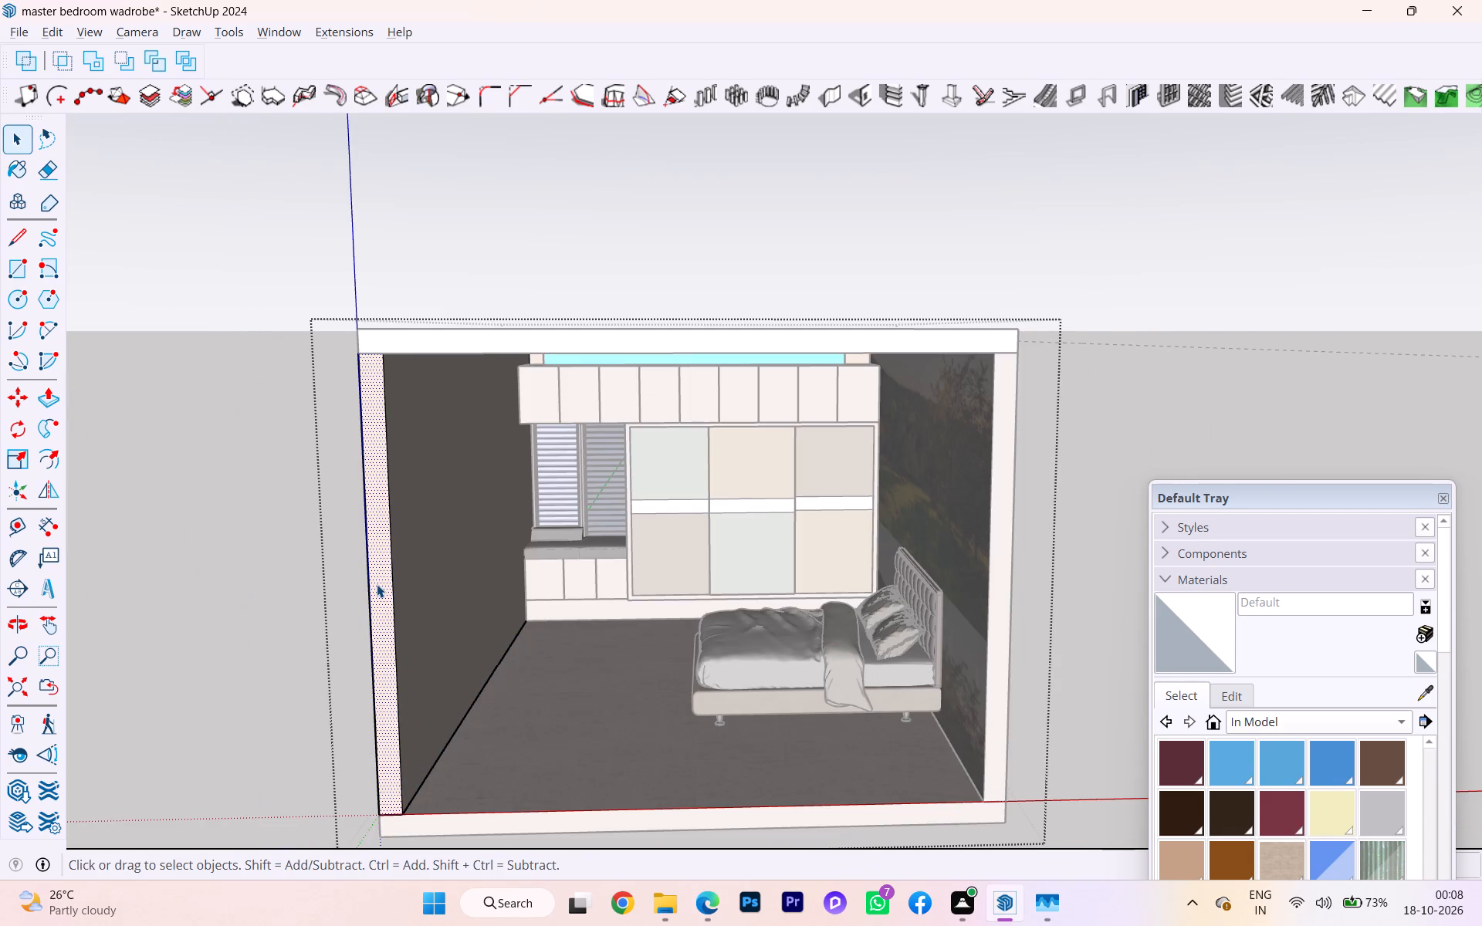
key("p")
left_click(377, 584)
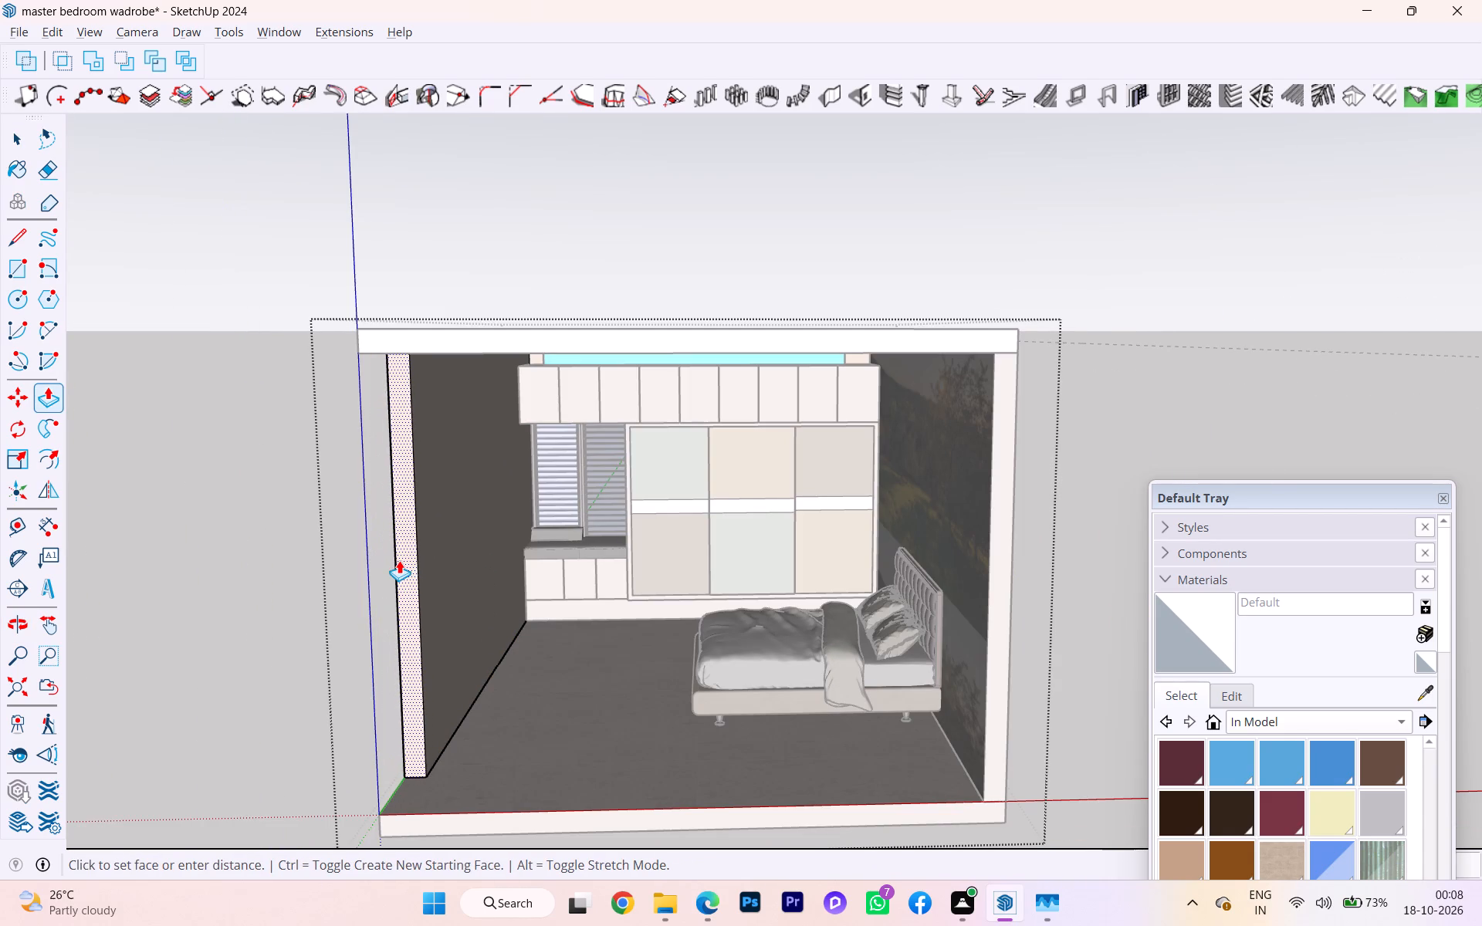
type("2'")
key("Return")
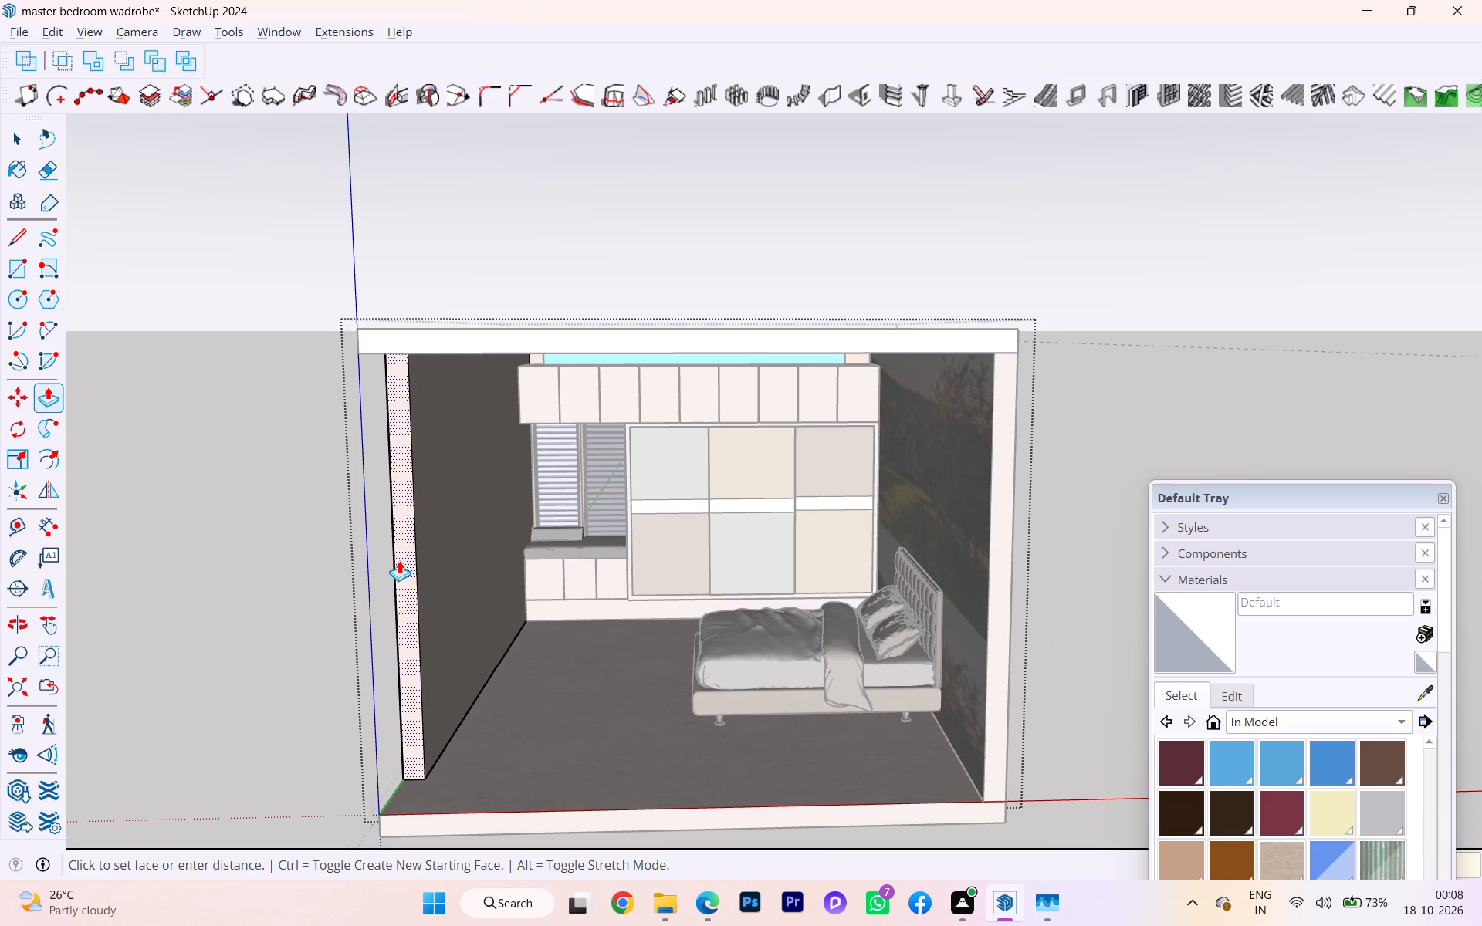
key("space")
key("space")
Push the floor slab's front face back to line up with the shortened plain wall's end.
left_click(555, 817)
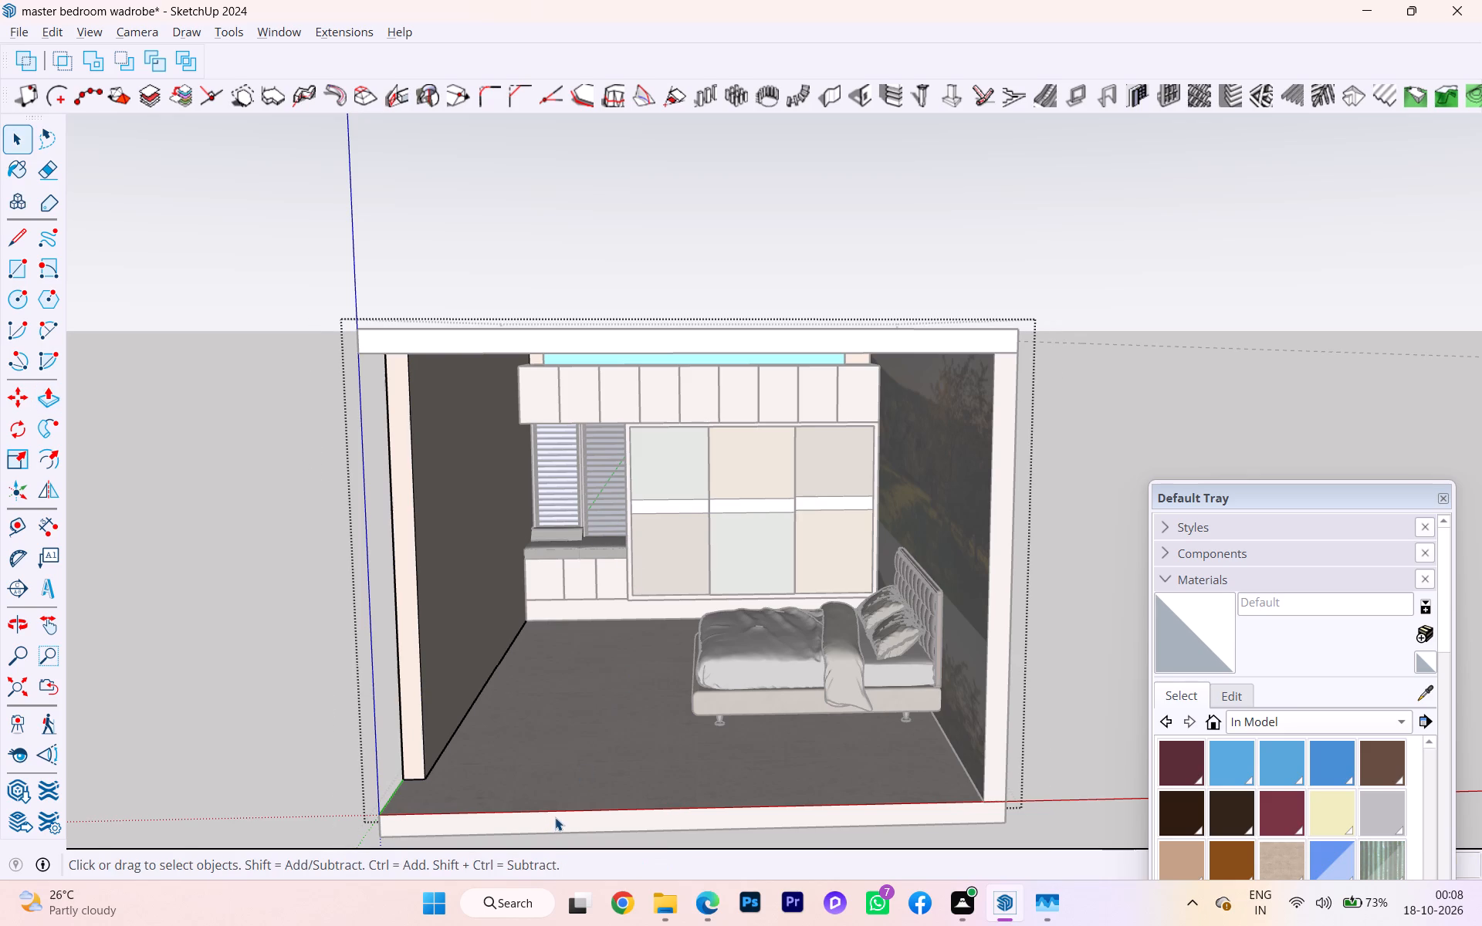
double_click(553, 826)
left_click(553, 824)
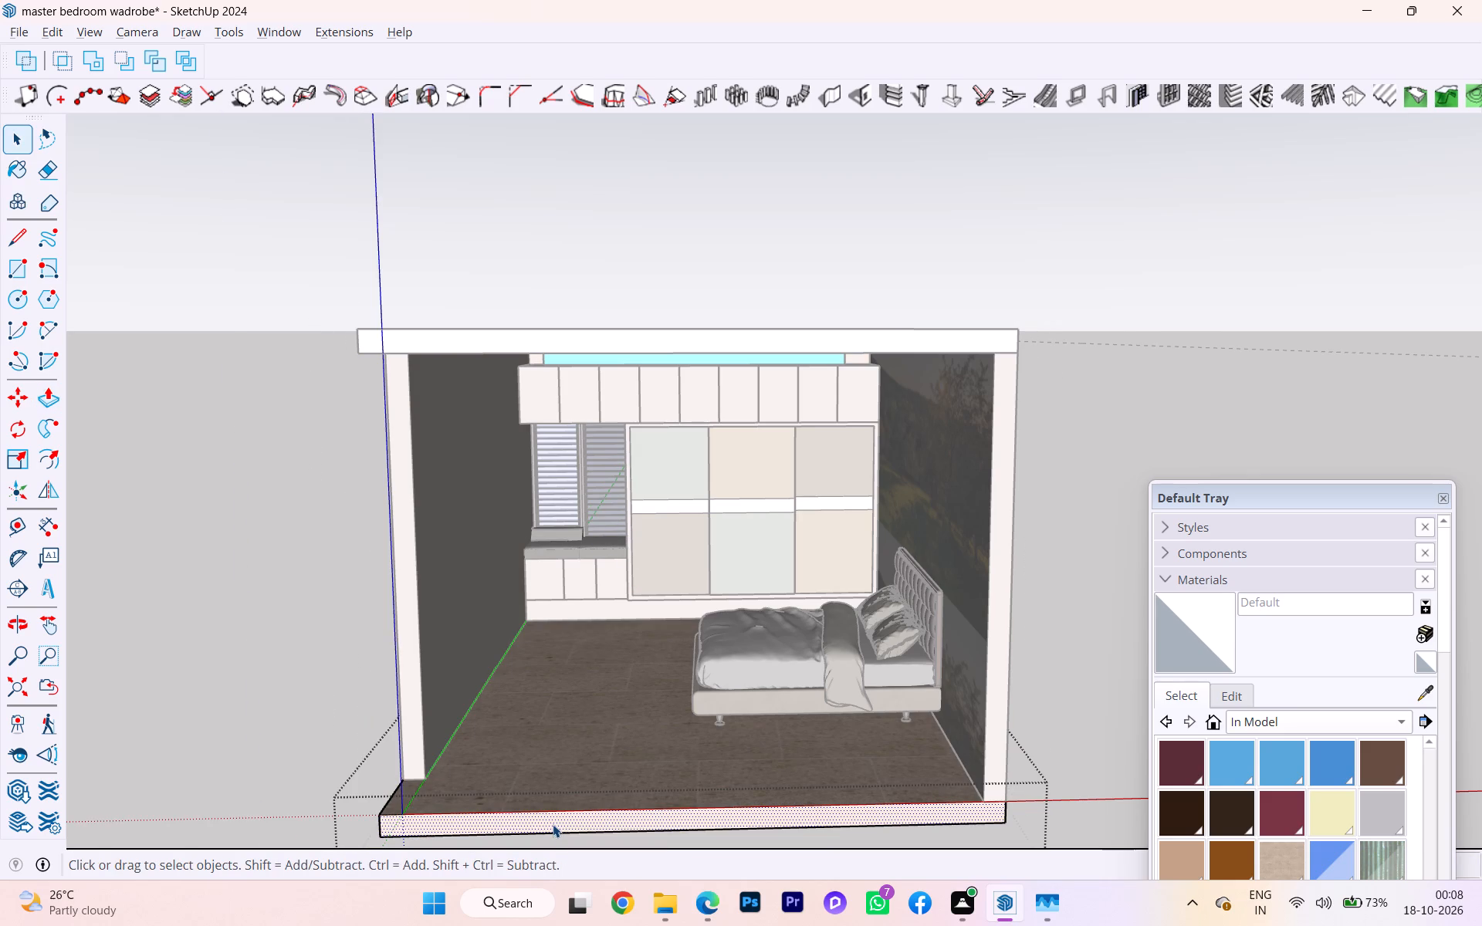
key("p")
left_click(543, 830)
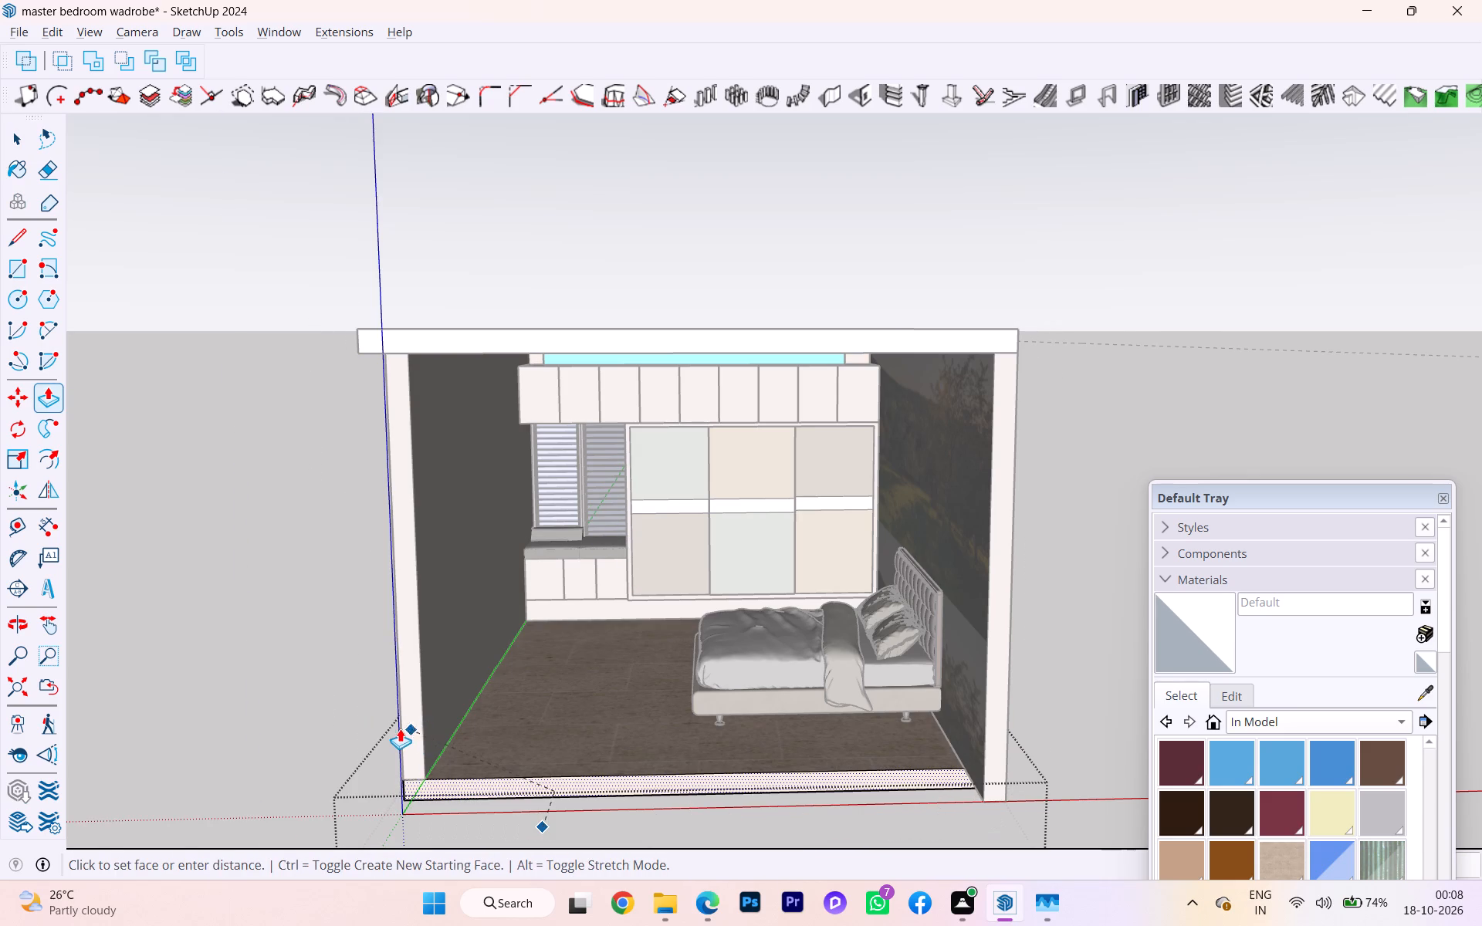
left_click(399, 727)
key("space")
scroll(1006, 715, "up", 1)
key("space")
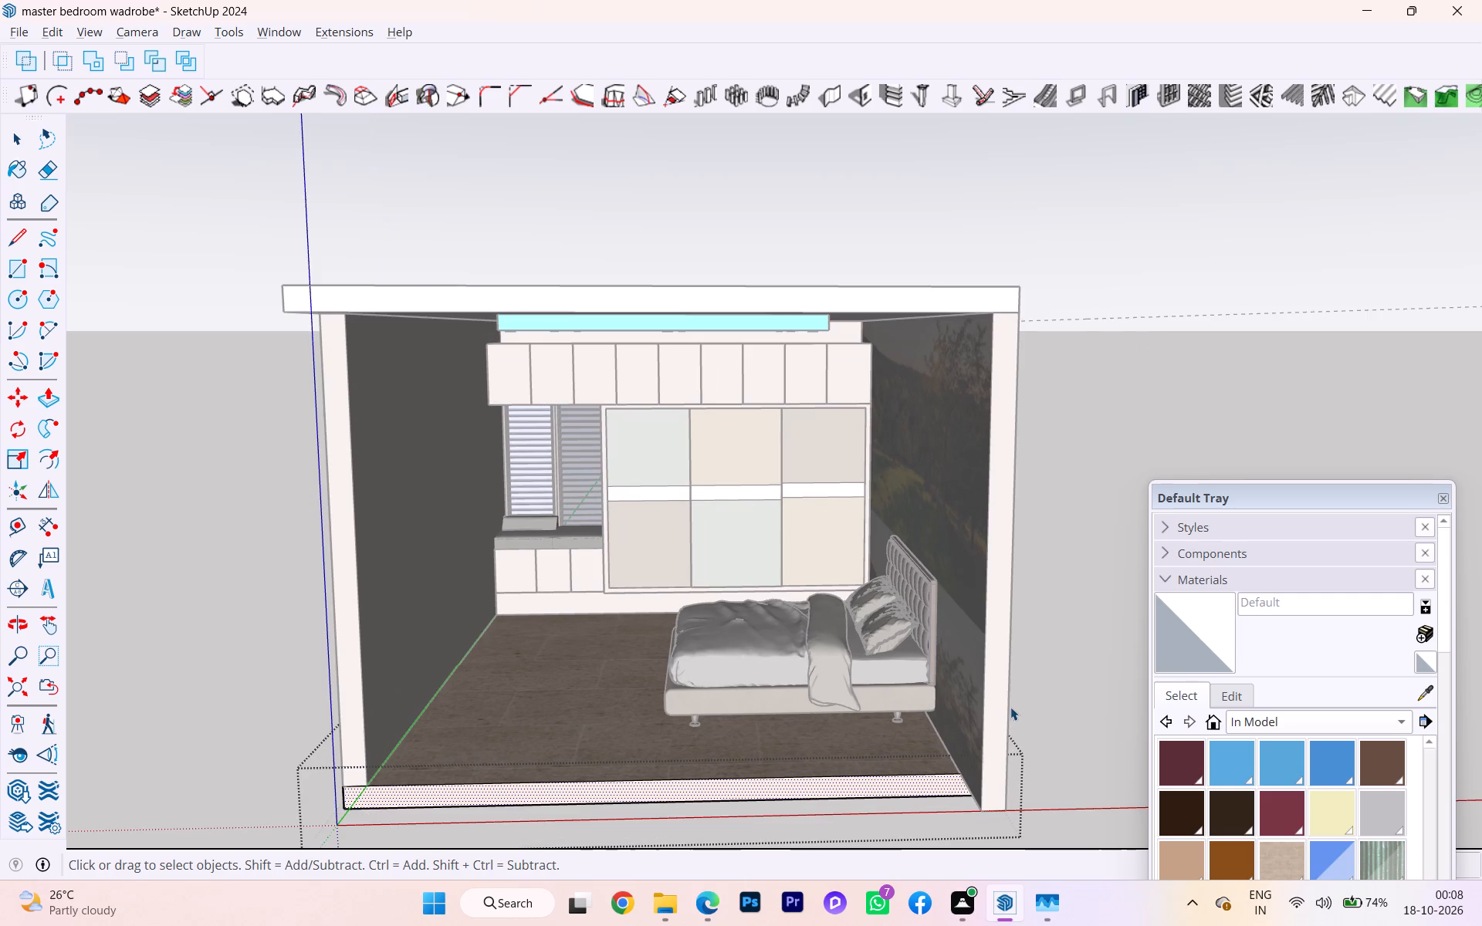
Push the mural wall's front end face back to the floor slab's new front edge and deselect.
left_click(996, 681)
double_click(996, 681)
left_click(996, 681)
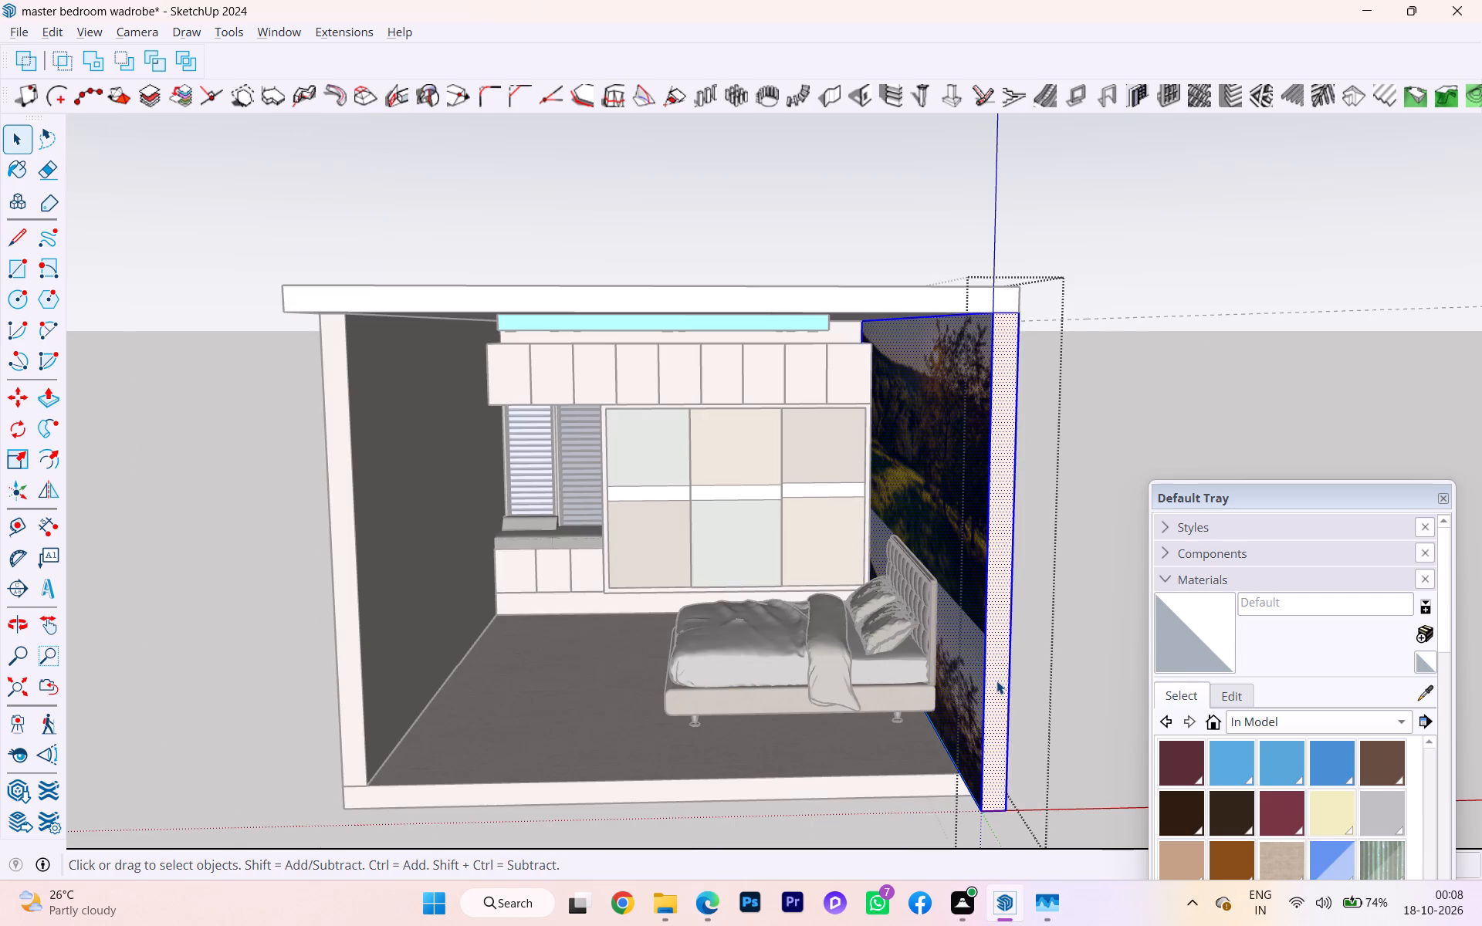
left_click(996, 681)
key("p")
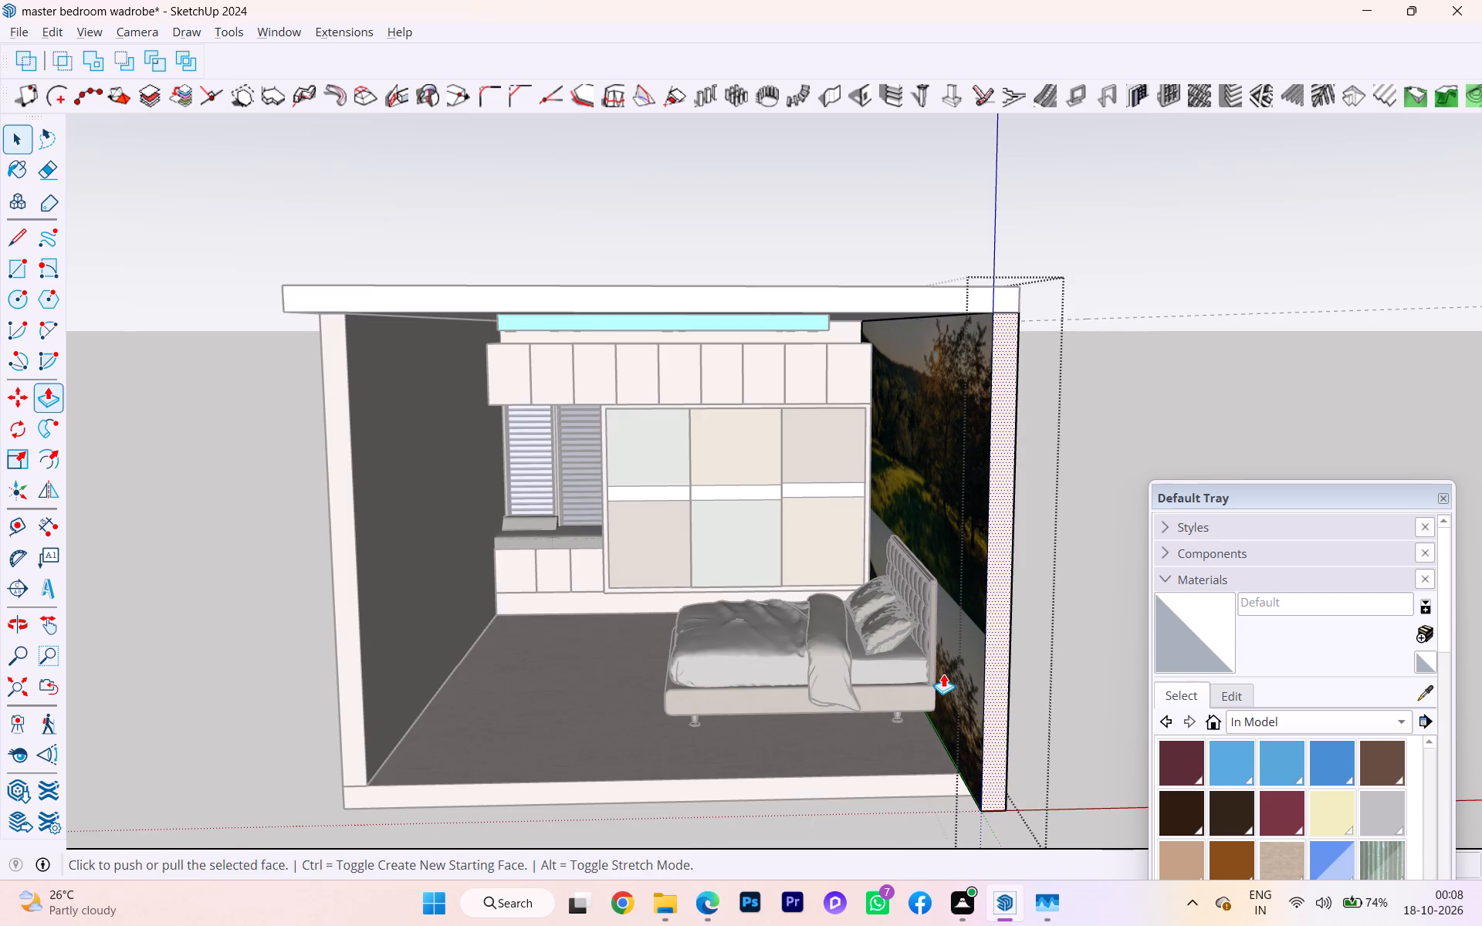
left_click(943, 674)
left_click(891, 775)
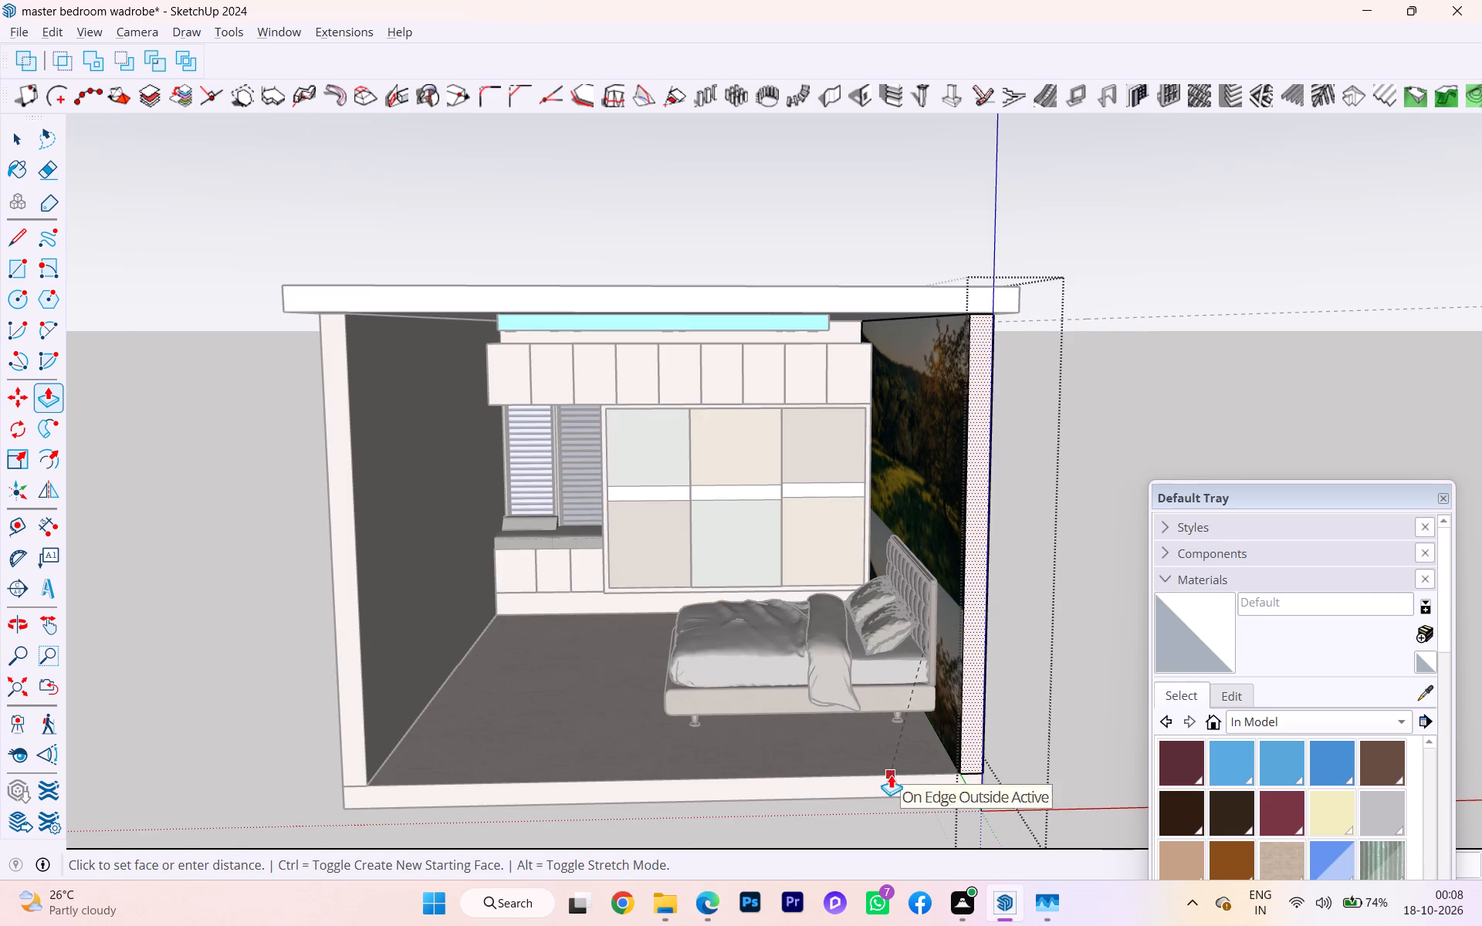
key("space")
left_click(1047, 614)
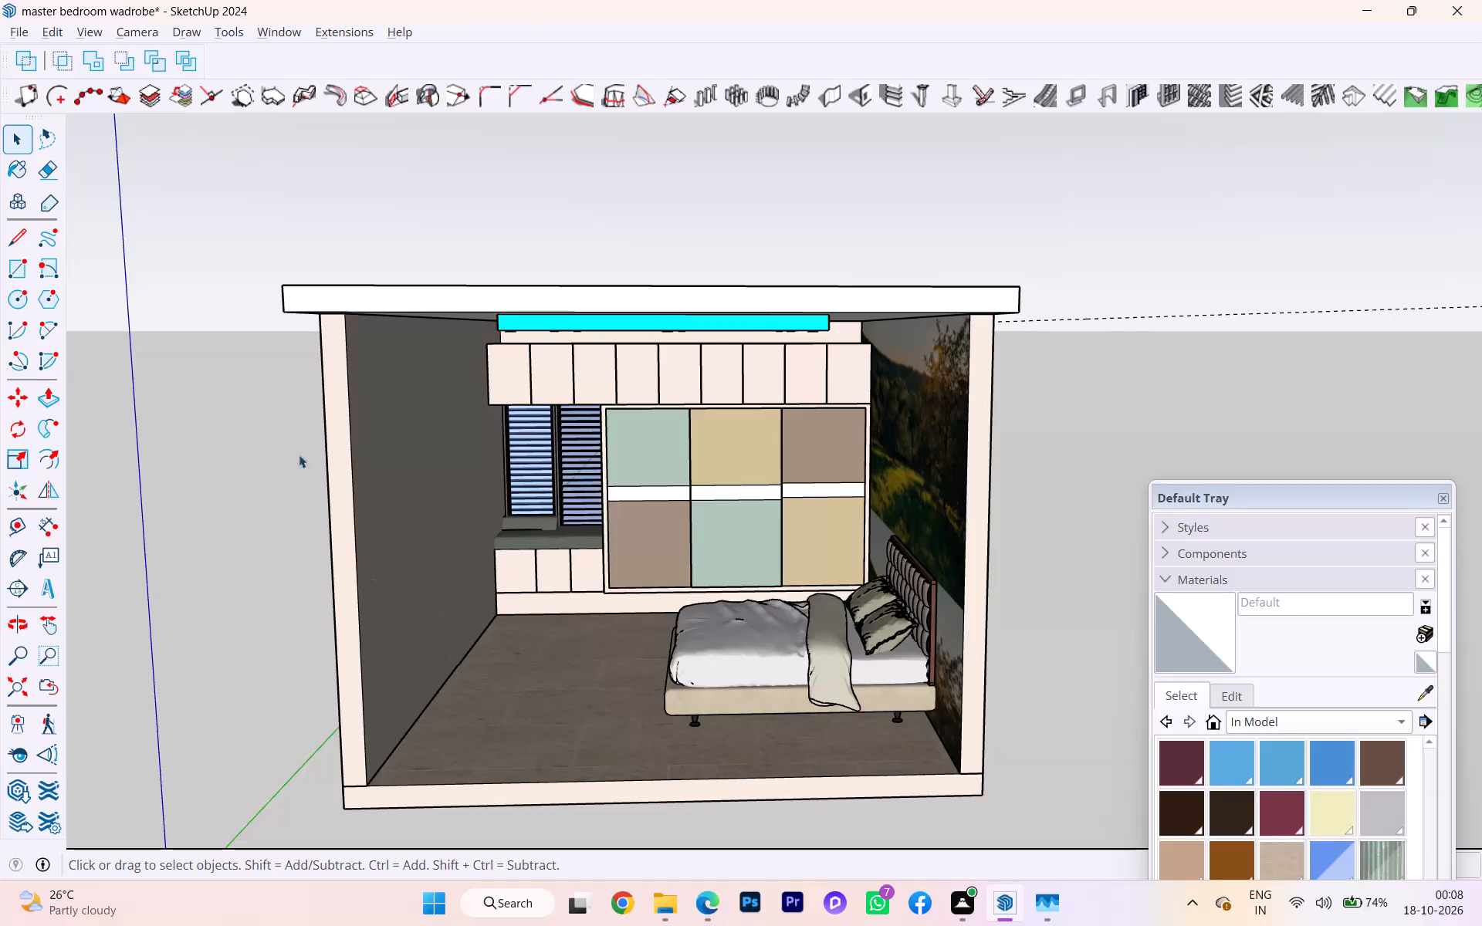
Push the ceiling slab's front face back to line up with the side walls' shortened front ends, and deselect.
left_click(424, 289)
left_click(424, 289)
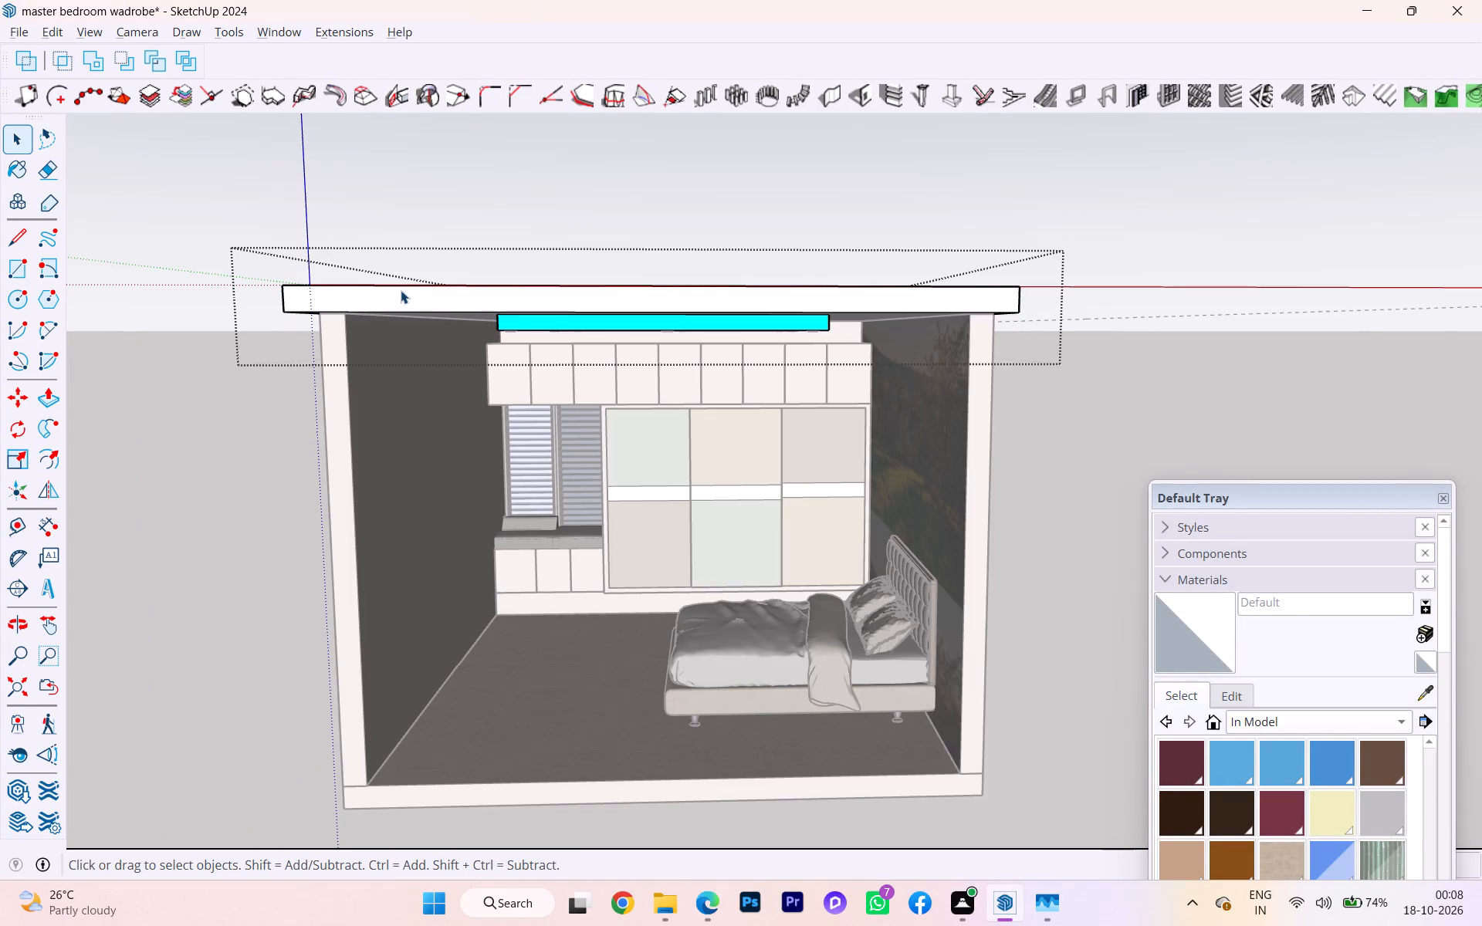
double_click(393, 291)
key("p")
left_click(393, 292)
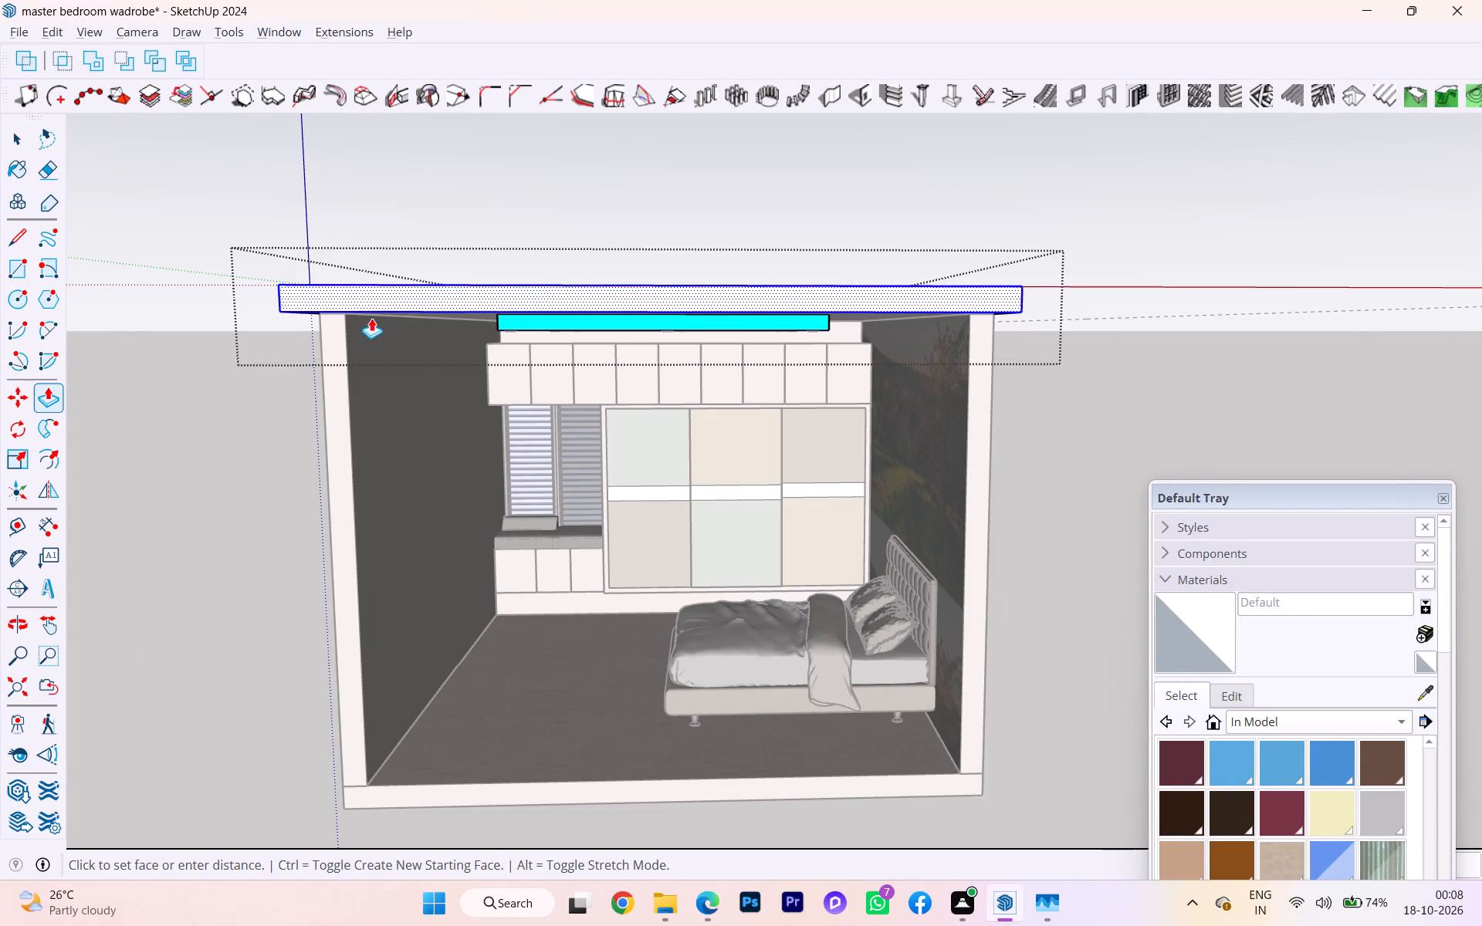
left_click(344, 381)
key("space")
left_click(264, 459)
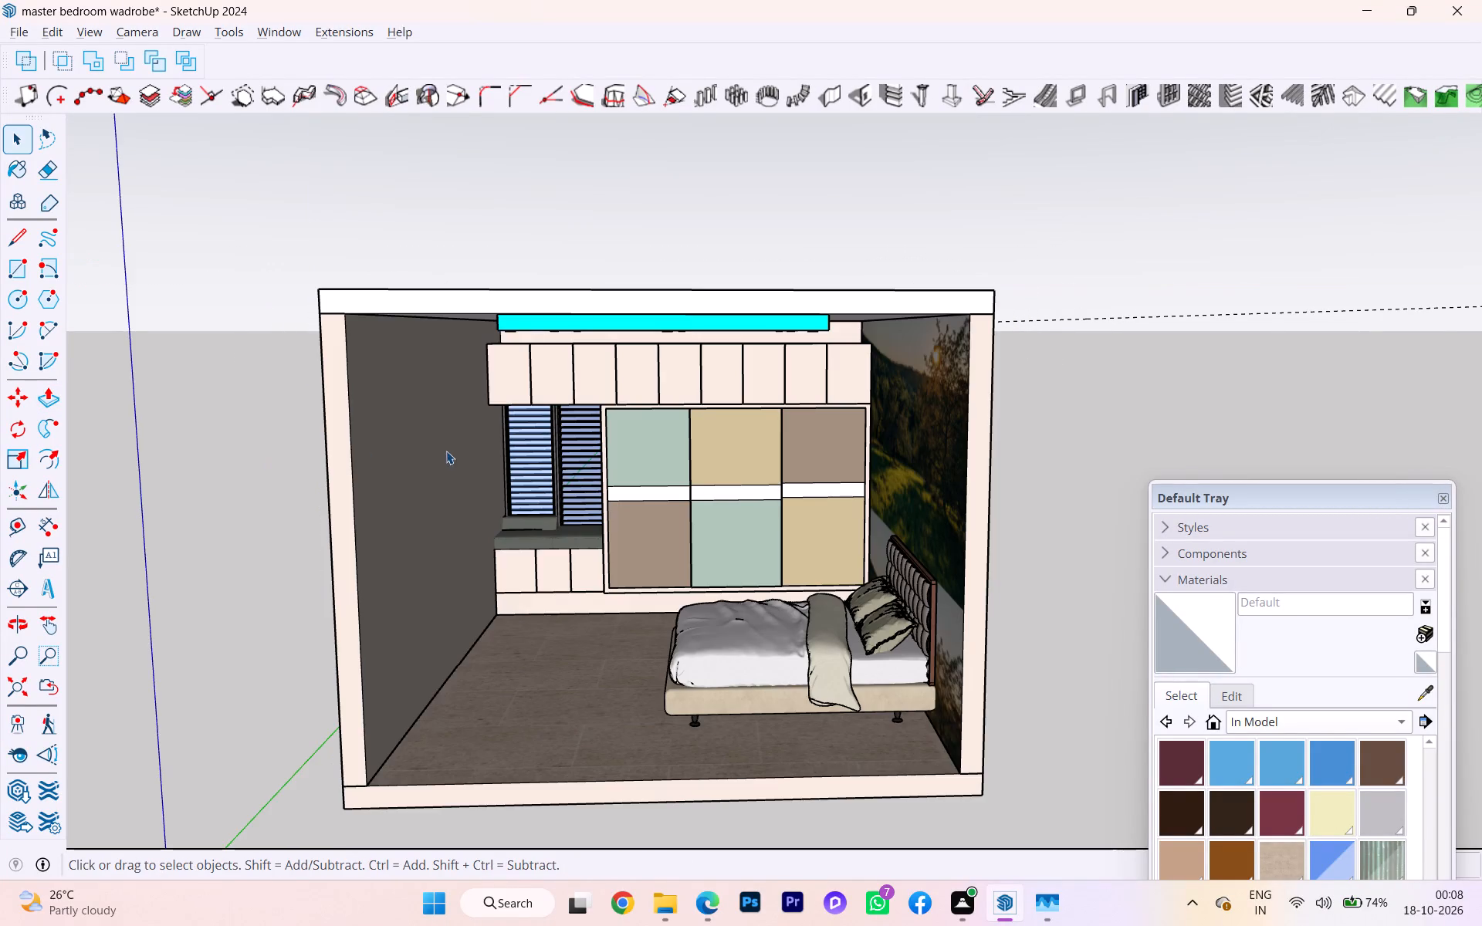
Examine the shortened room from its open front, checking the ceiling, side walls, floor, wardrobe and bed.
middle_click_drag(449, 448, 440, 363)
scroll(455, 319, "up", 3)
scroll(225, 395, "down", 1)
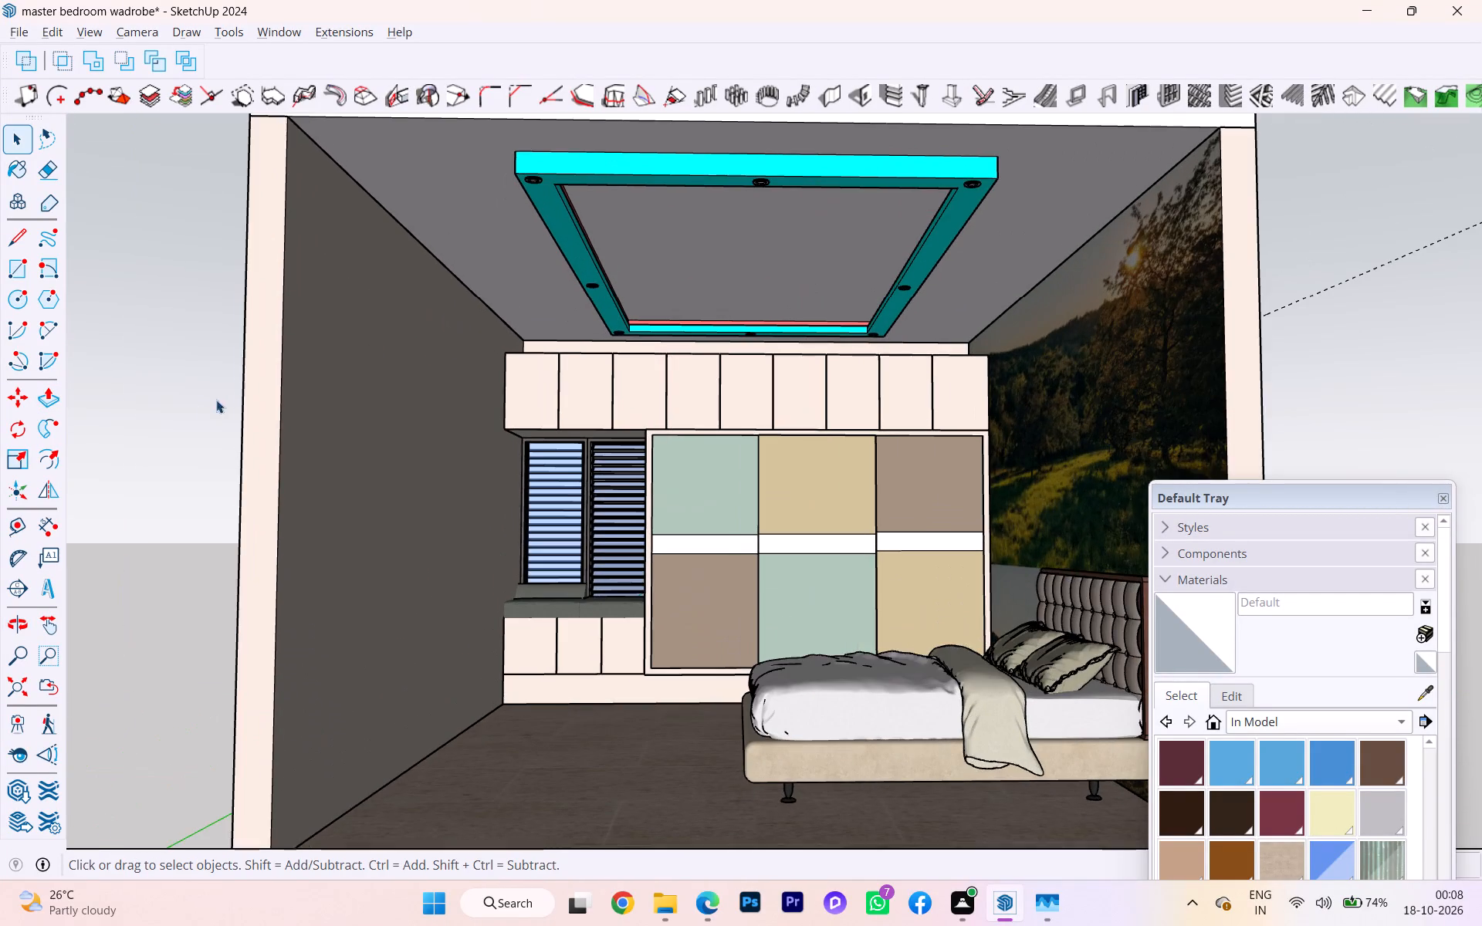
scroll(216, 400, "down", 3)
scroll(472, 398, "down", 1)
middle_click_drag(505, 402, 550, 434)
scroll(425, 338, "up", 3)
middle_click_drag(385, 353, 366, 336)
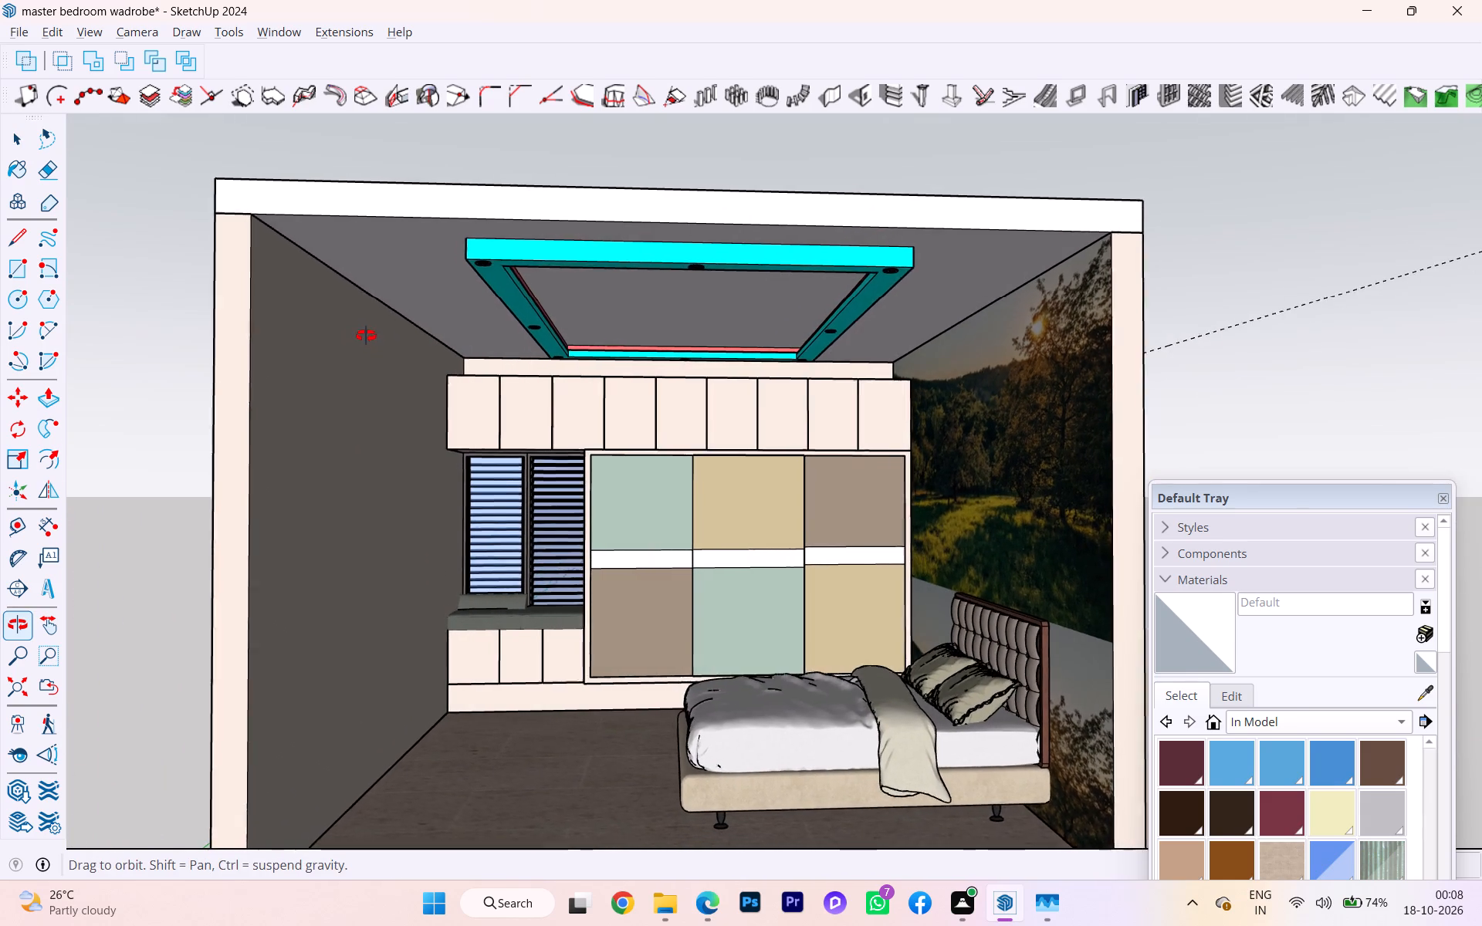
middle_click_drag(366, 336, 364, 318)
scroll(350, 330, "down", 2)
scroll(350, 336, "up", 1)
middle_click_drag(341, 351, 336, 359)
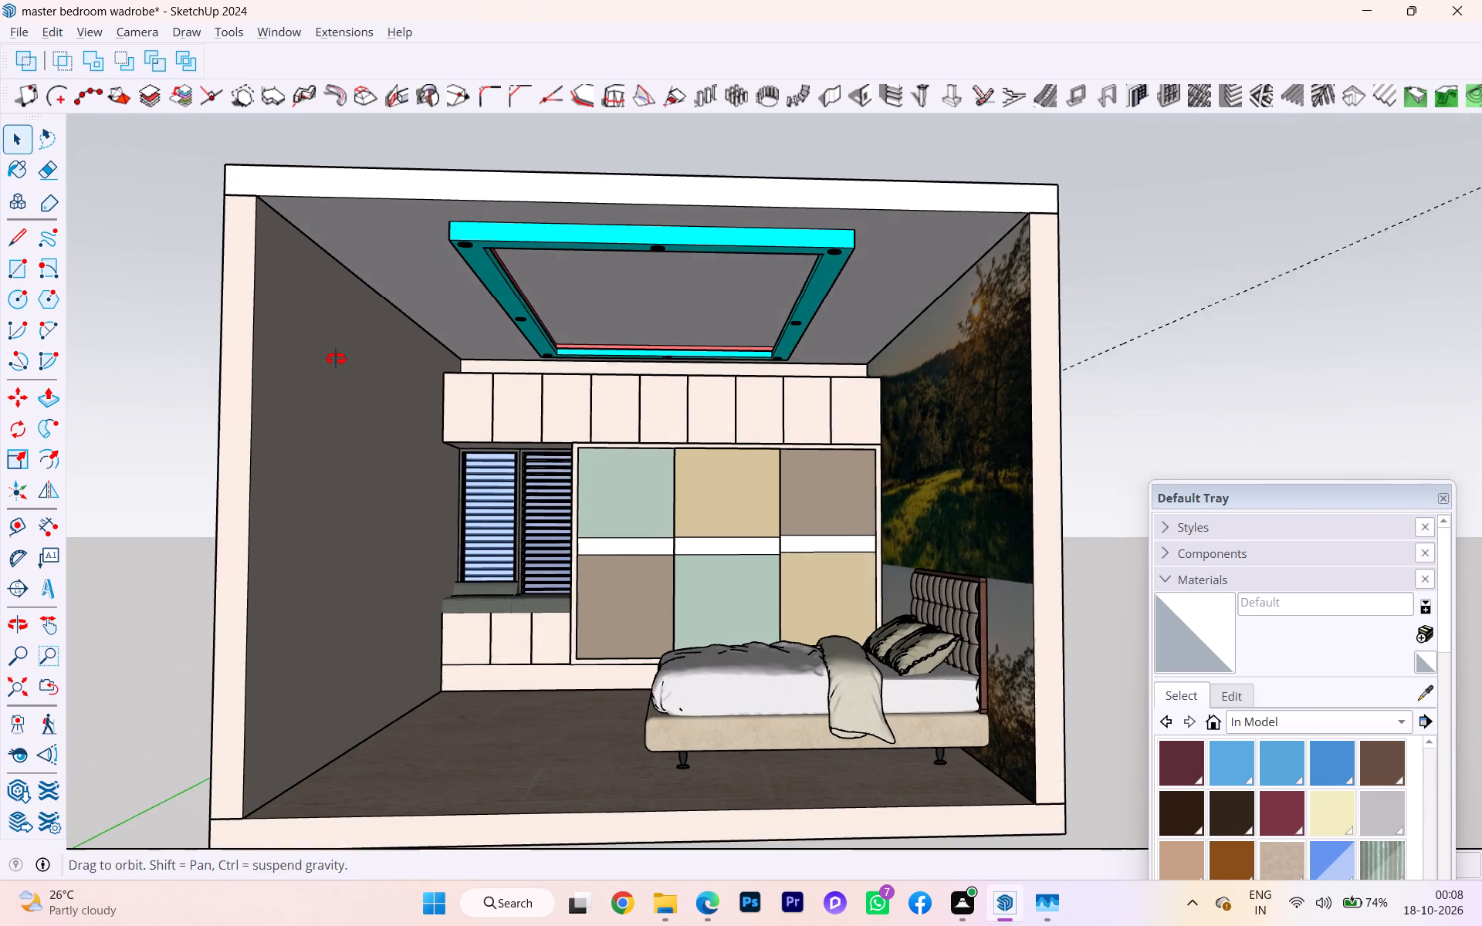
middle_click_drag(336, 359, 336, 360)
middle_click_drag(347, 401, 354, 434)
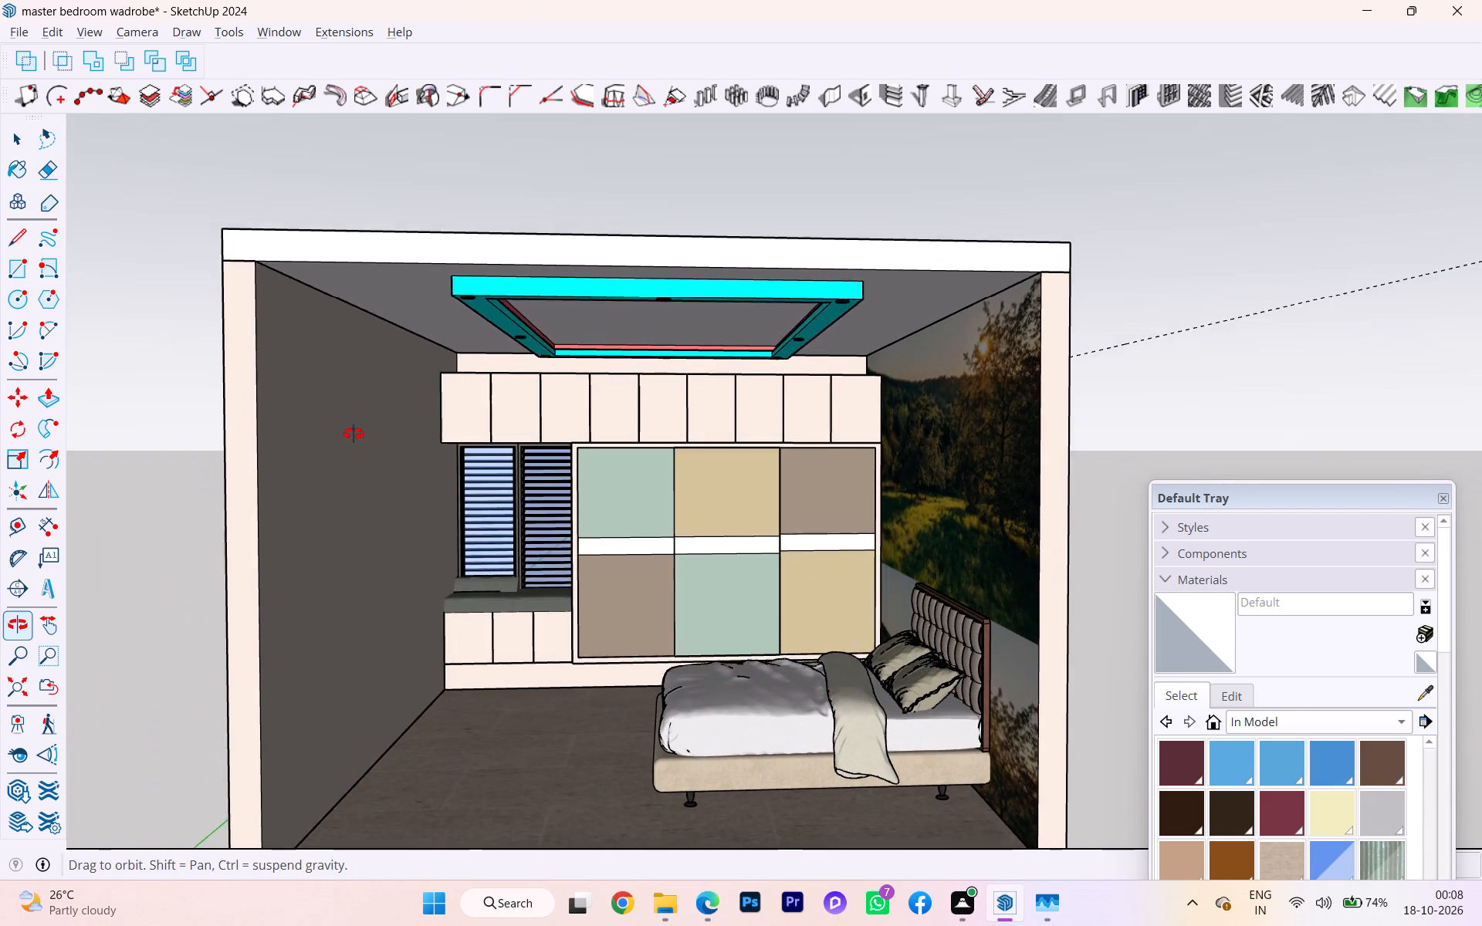
middle_click_drag(354, 434, 355, 449)
scroll(427, 488, "down", 1, "shift")
middle_click_drag(427, 488, 425, 419, "shift")
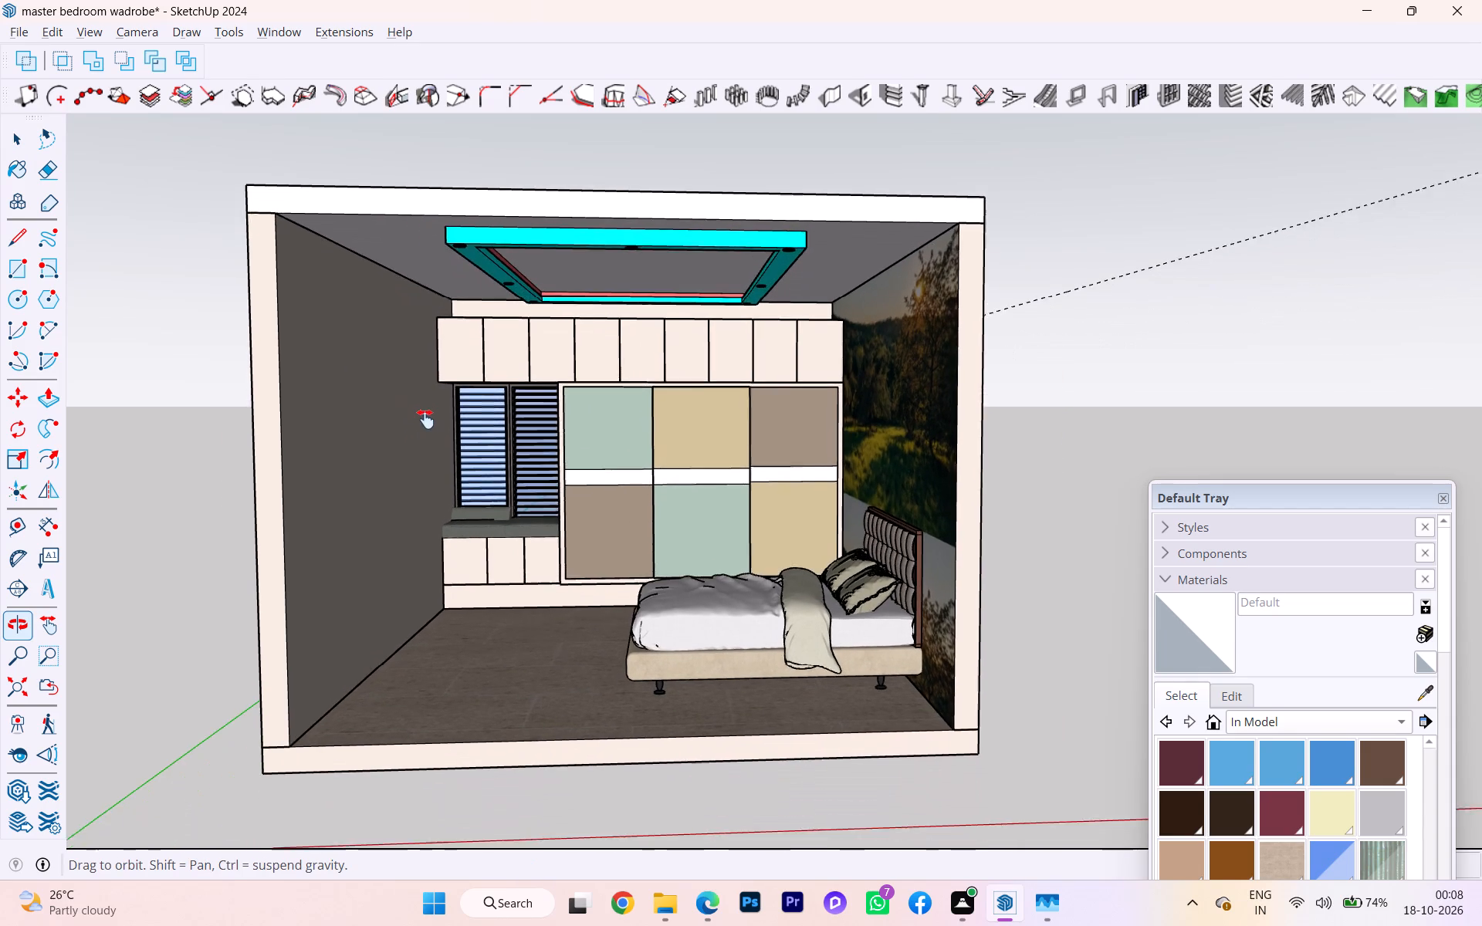
middle_click_drag(425, 419, 423, 408, "shift")
middle_click_drag(466, 585, 468, 602)
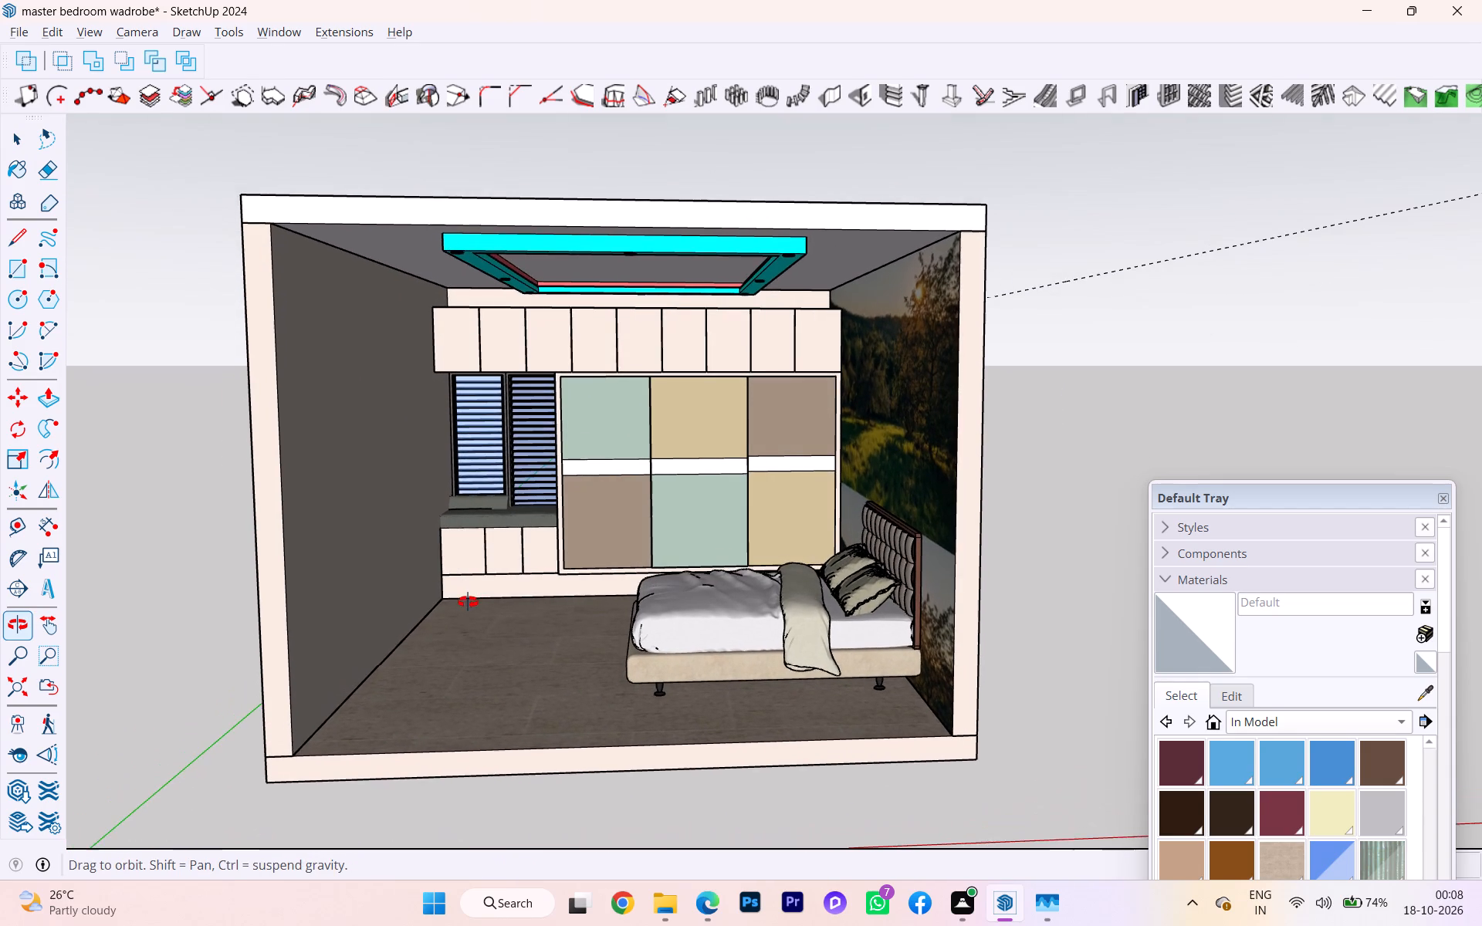
middle_click_drag(468, 602, 465, 601)
middle_click_drag(1019, 670, 1025, 685)
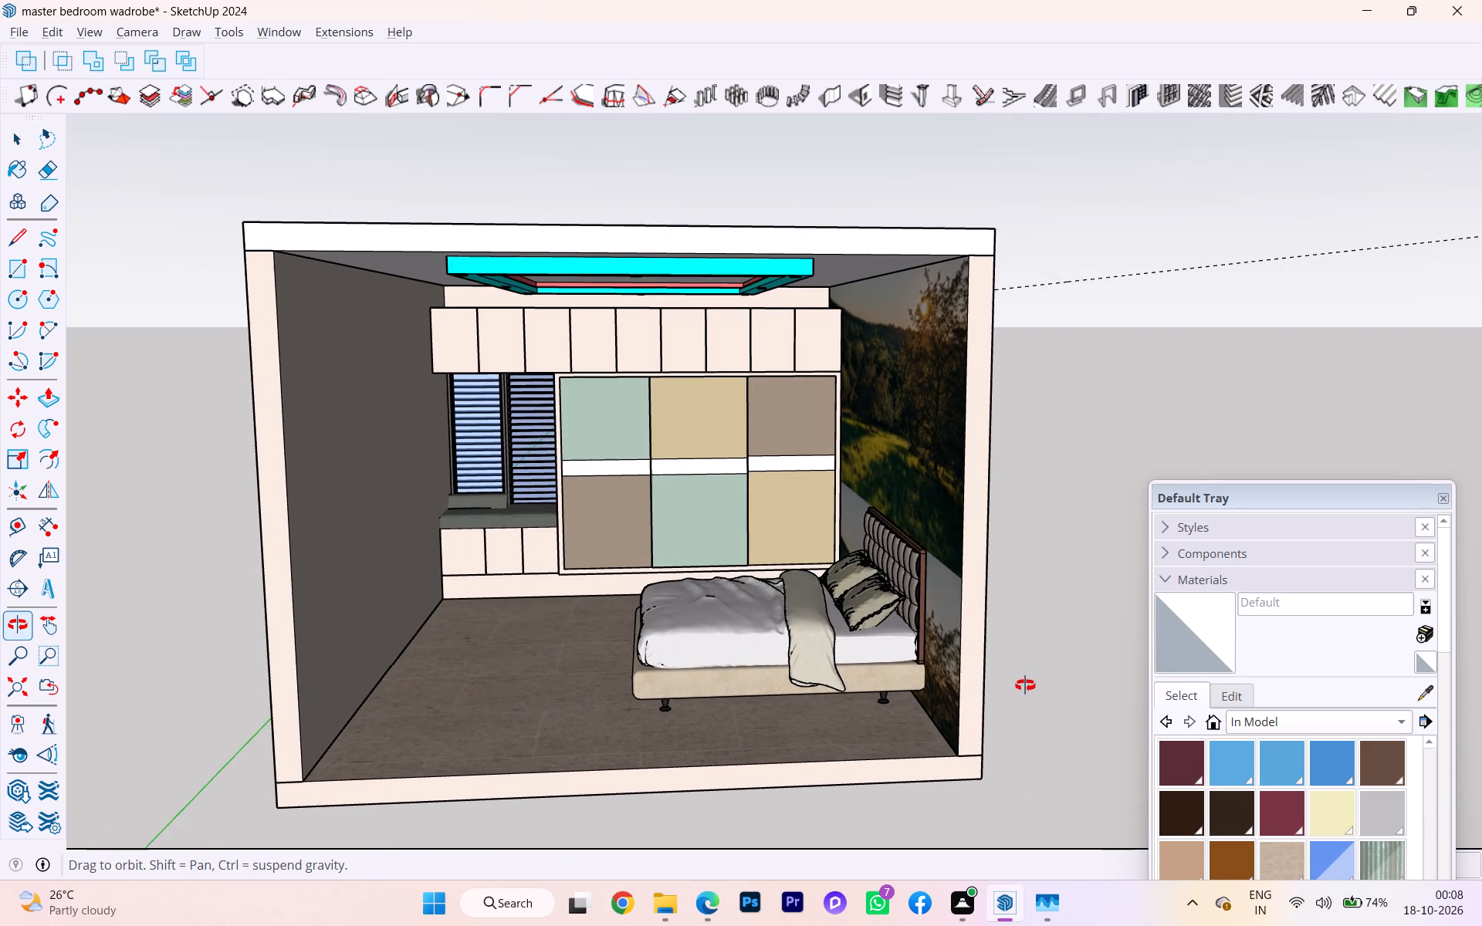
middle_click_drag(1025, 685, 1020, 683)
scroll(395, 604, "down", 1)
middle_click_drag(309, 581, 308, 579)
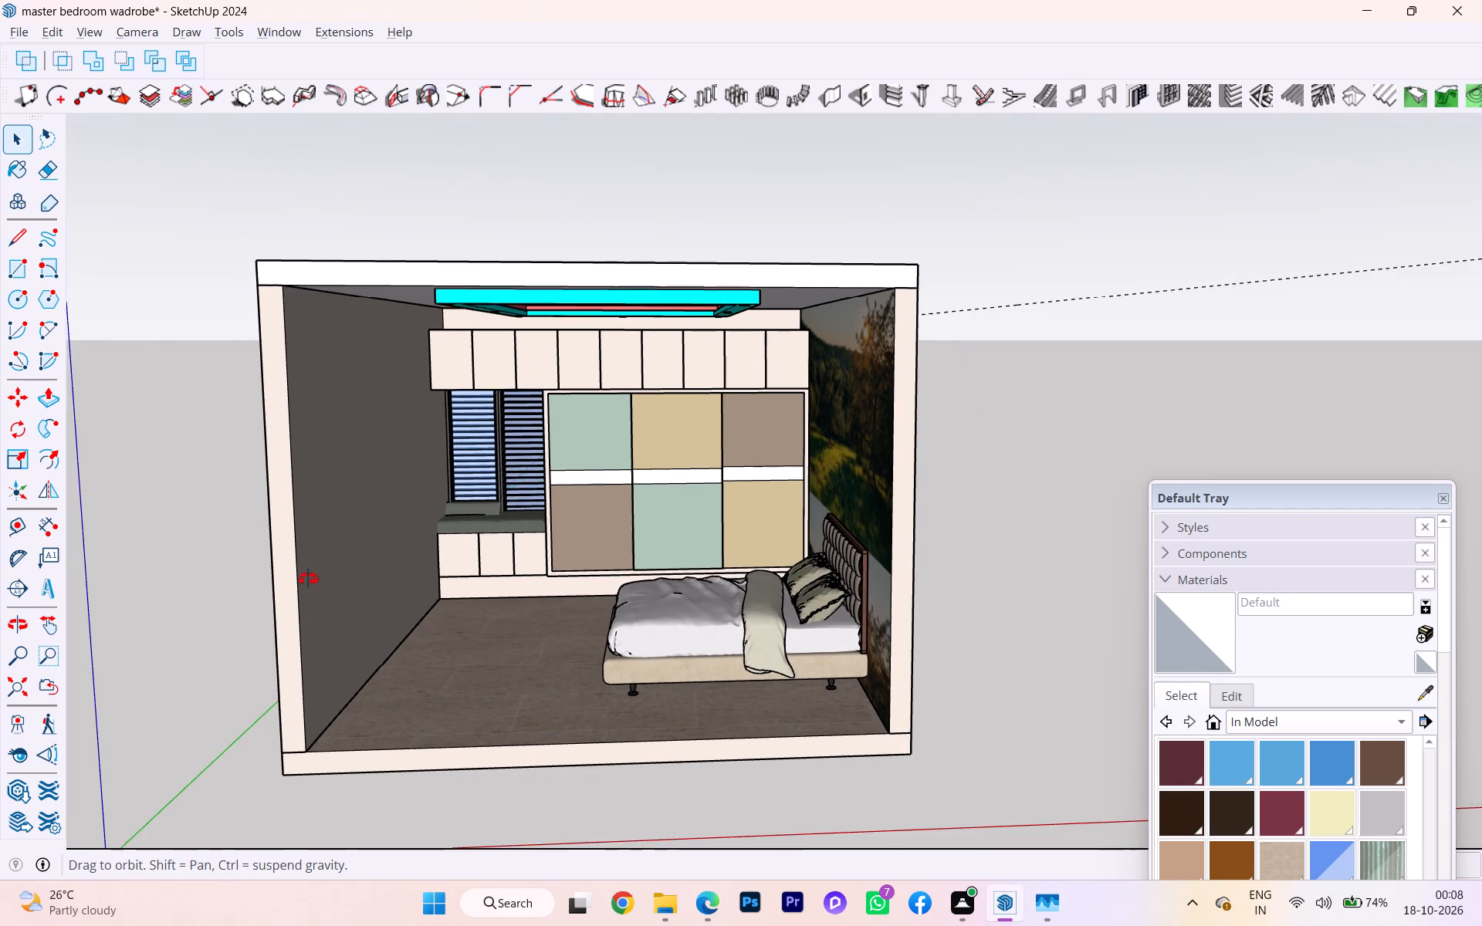
middle_click_drag(308, 579, 316, 556)
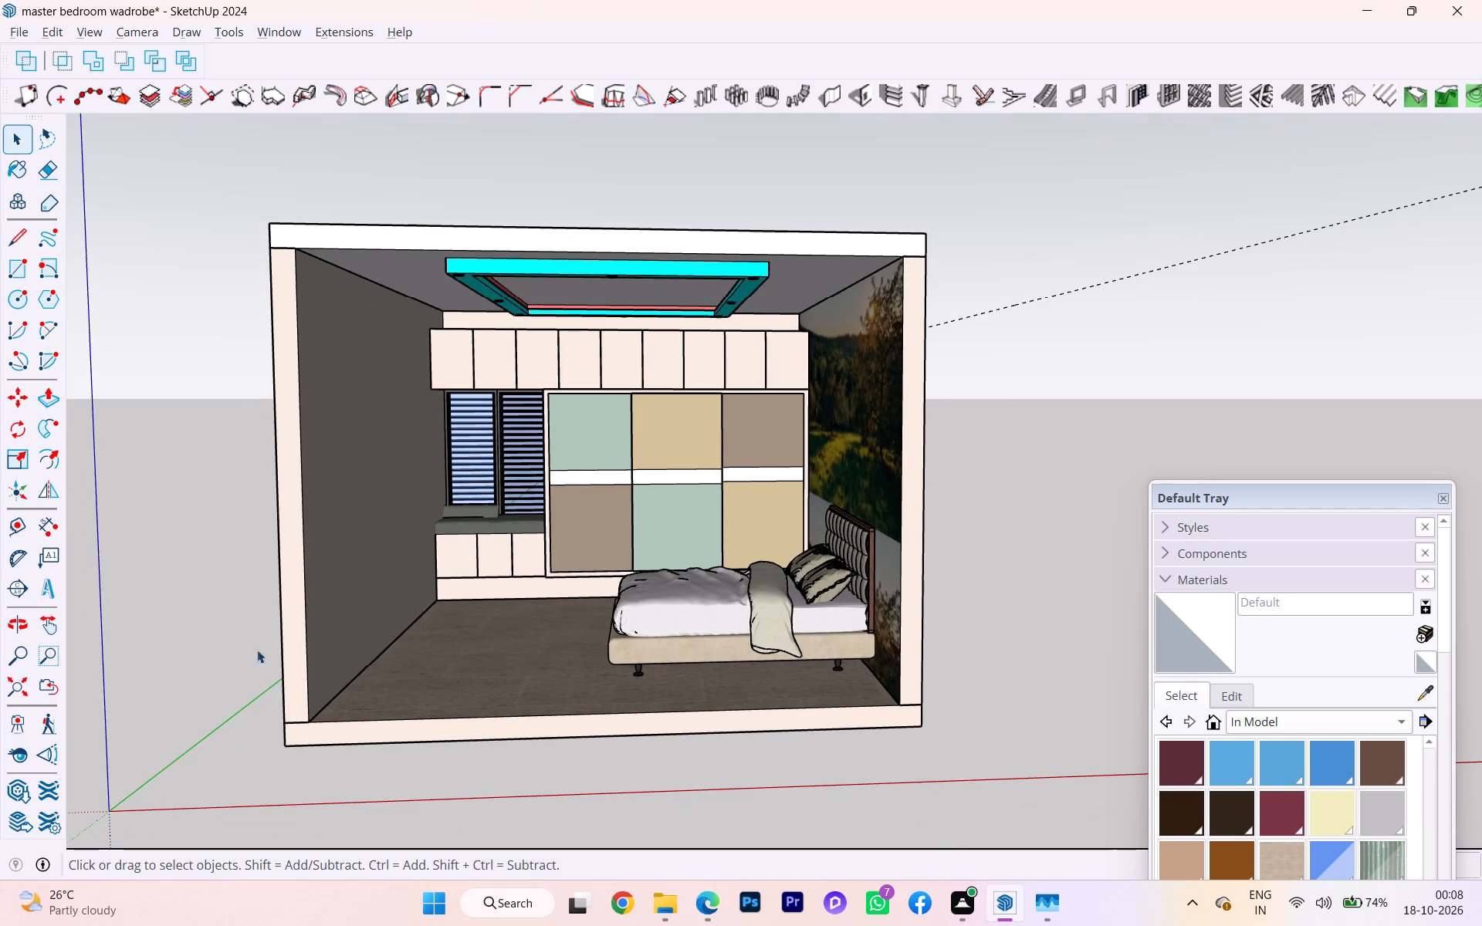
middle_click_drag(257, 650, 251, 600)
middle_click_drag(1005, 716, 1004, 762)
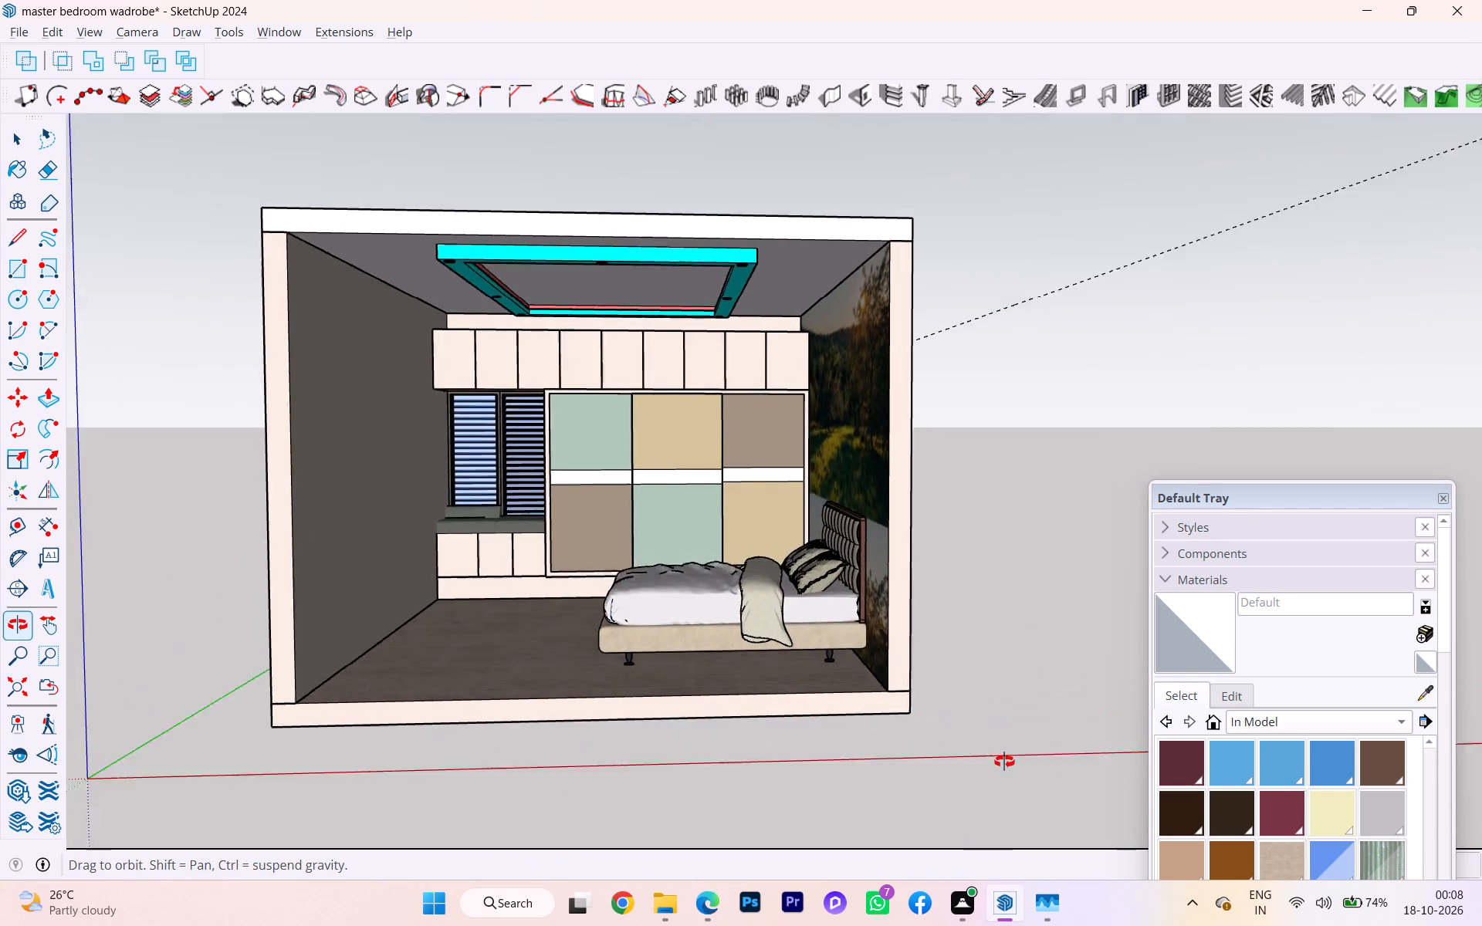
middle_click_drag(1004, 762, 960, 792)
scroll(699, 714, "down", 1, "ctrl+shift")
middle_click_drag(697, 714, 750, 710, "ctrl+shift")
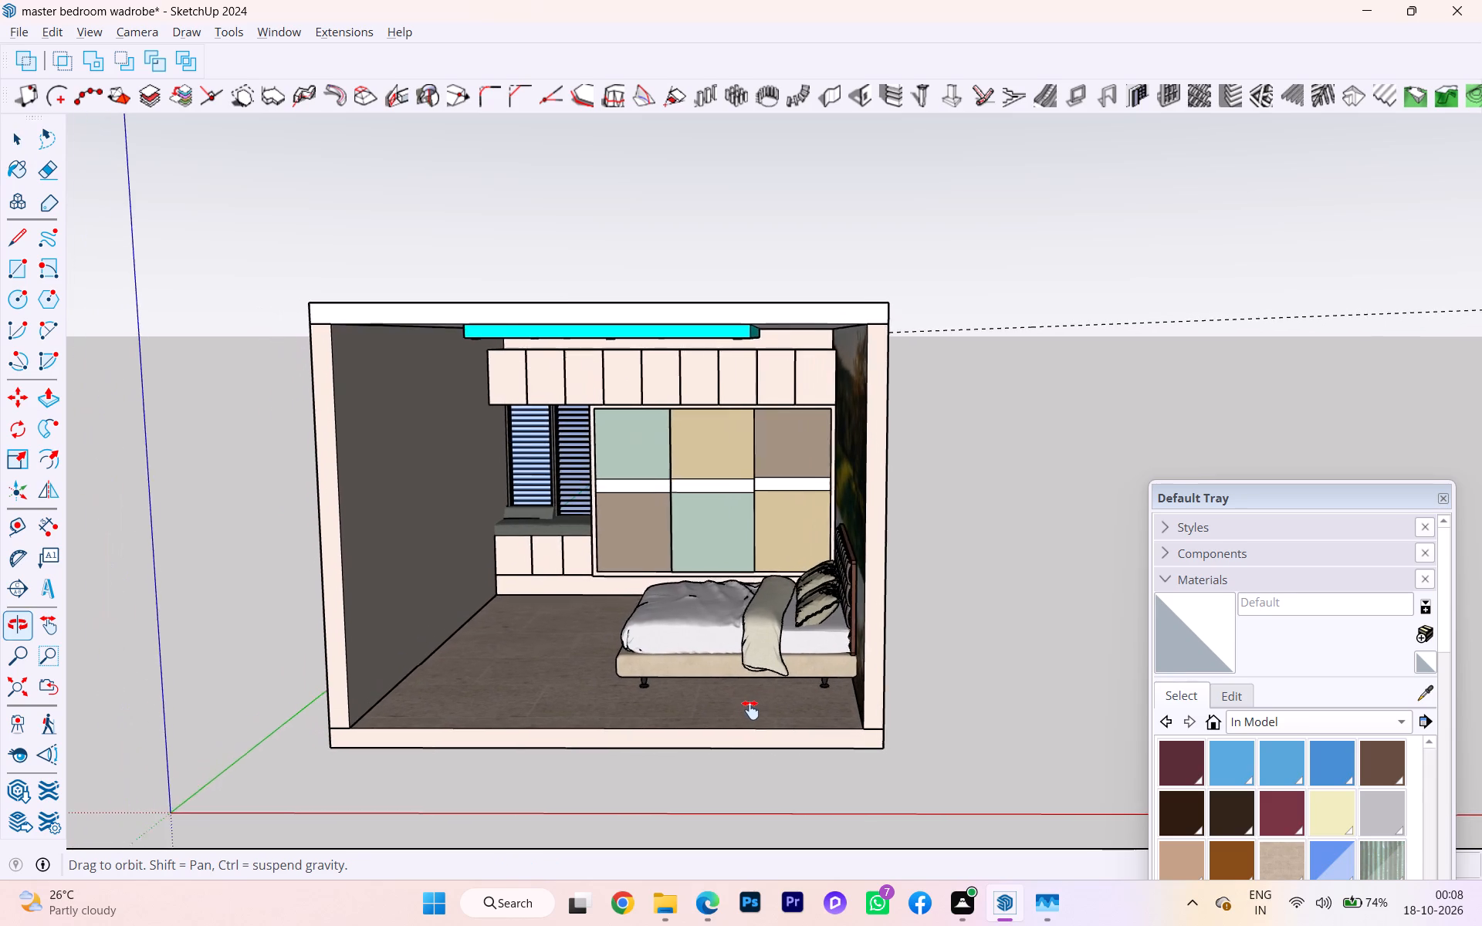
middle_click_drag(750, 710, 757, 711, "ctrl+shift")
scroll(617, 630, "up", 4)
scroll(621, 626, "down", 1)
middle_click_drag(621, 625, 628, 616)
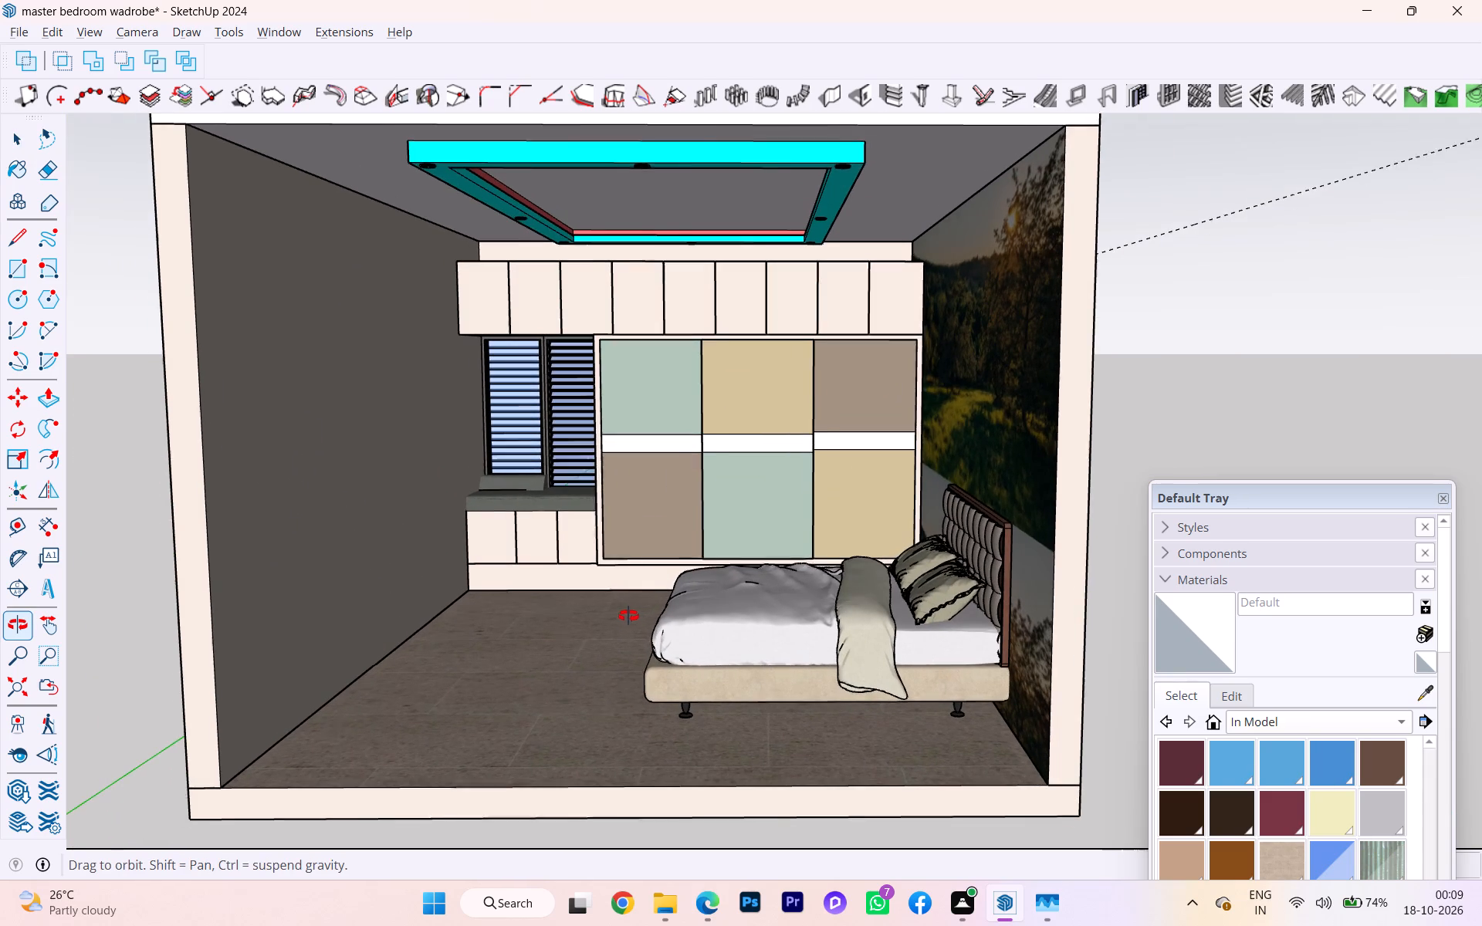
middle_click_drag(628, 616, 629, 614)
scroll(651, 658, "down", 1)
scroll(647, 458, "down", 1)
middle_click_drag(647, 454, 661, 443)
scroll(735, 386, "up", 2)
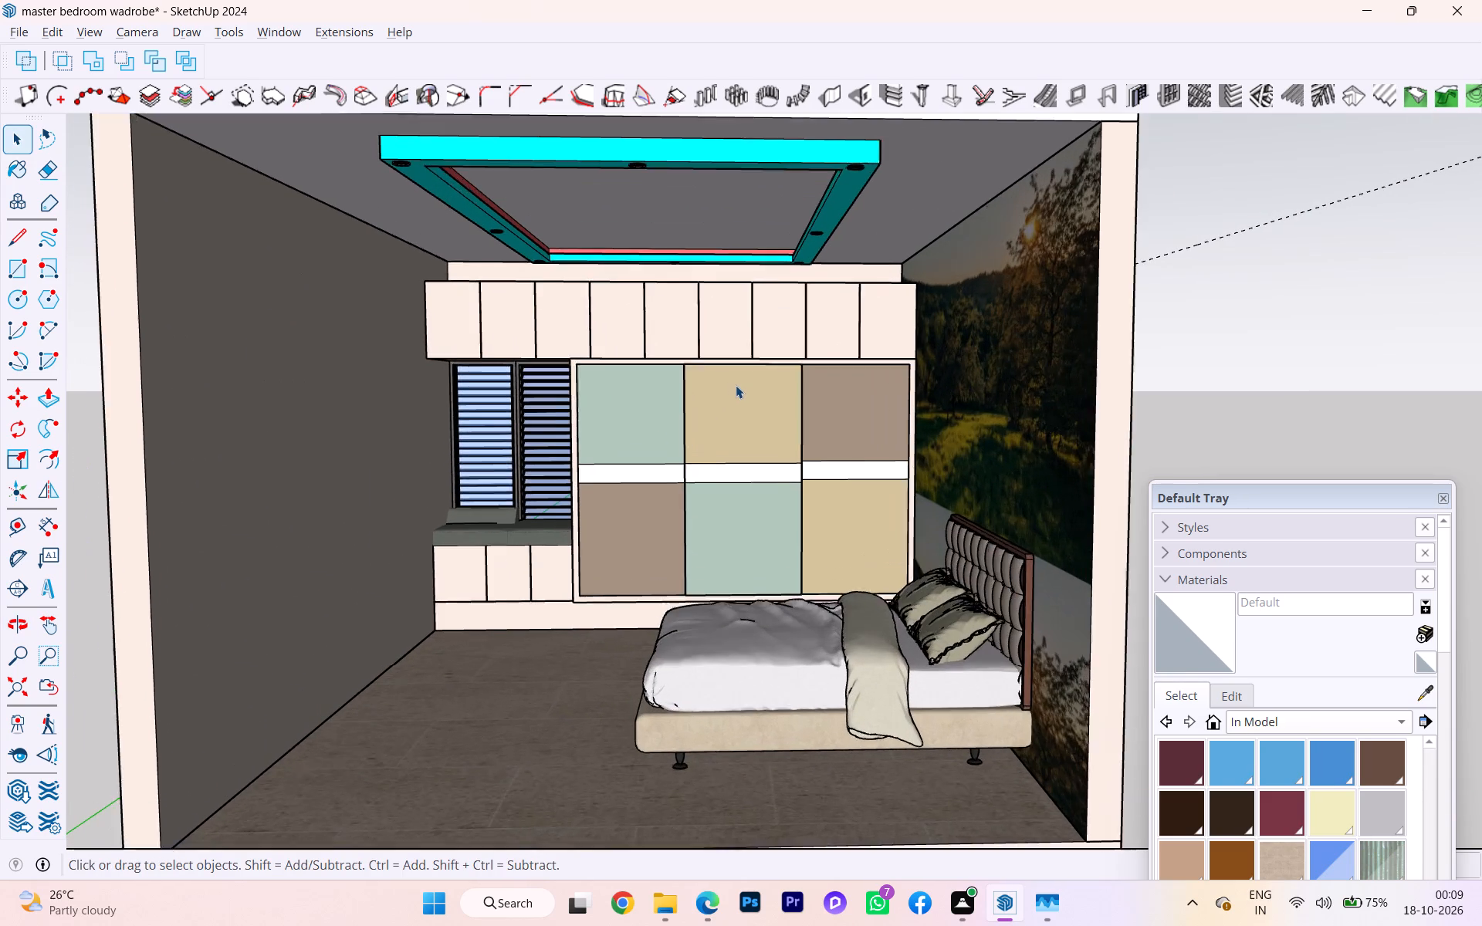
scroll(736, 385, "down", 1)
scroll(735, 389, "up", 1)
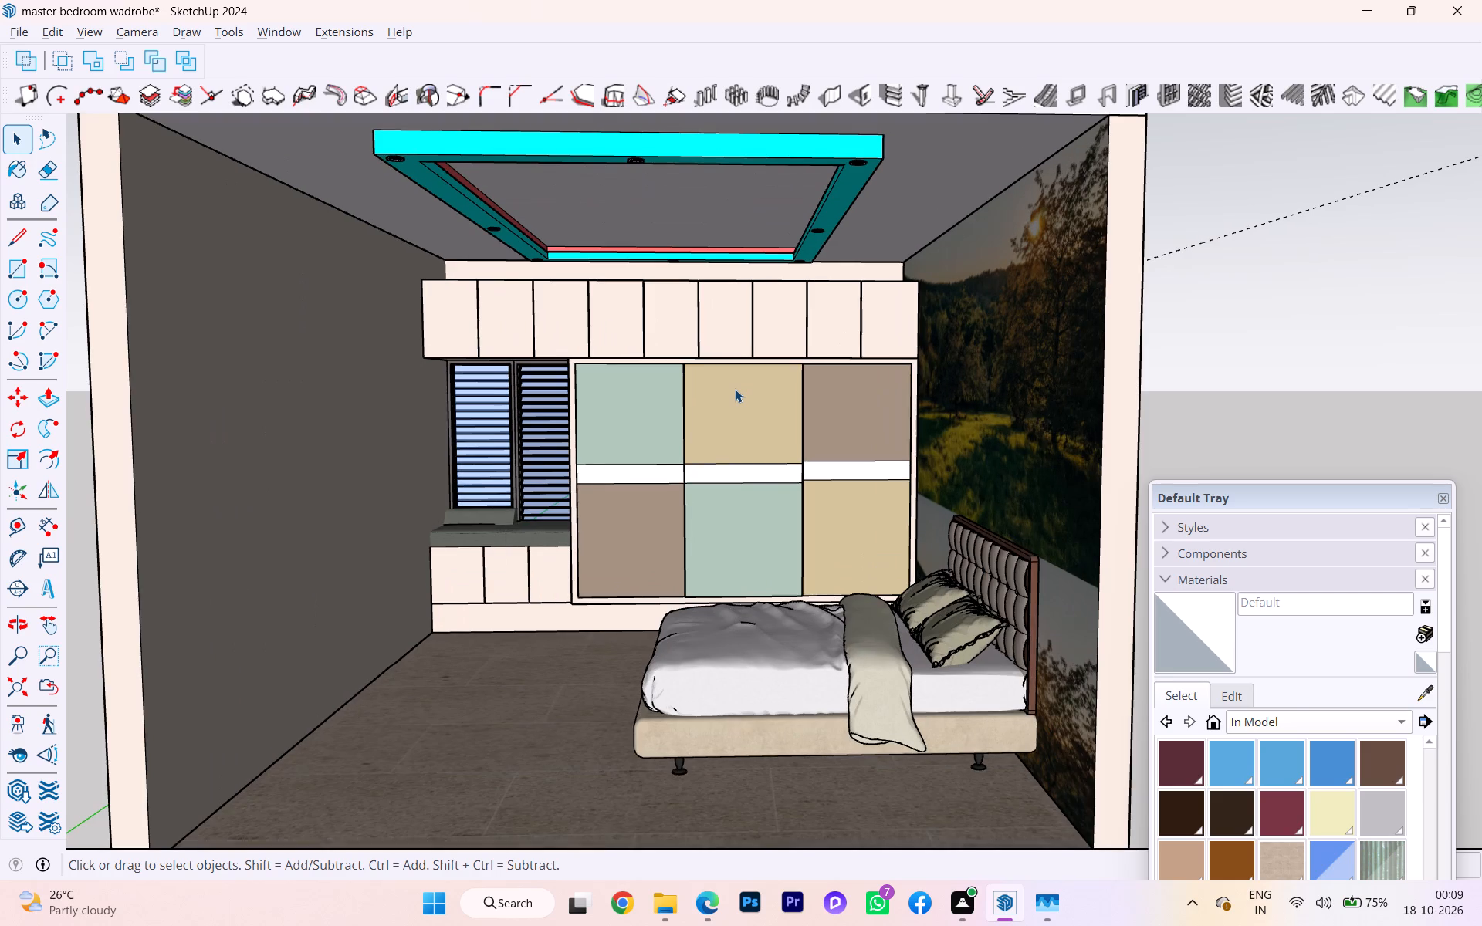
scroll(735, 390, "down", 1)
middle_click_drag(735, 390, 737, 381)
middle_click_drag(737, 394, 746, 415, "ctrl+shift")
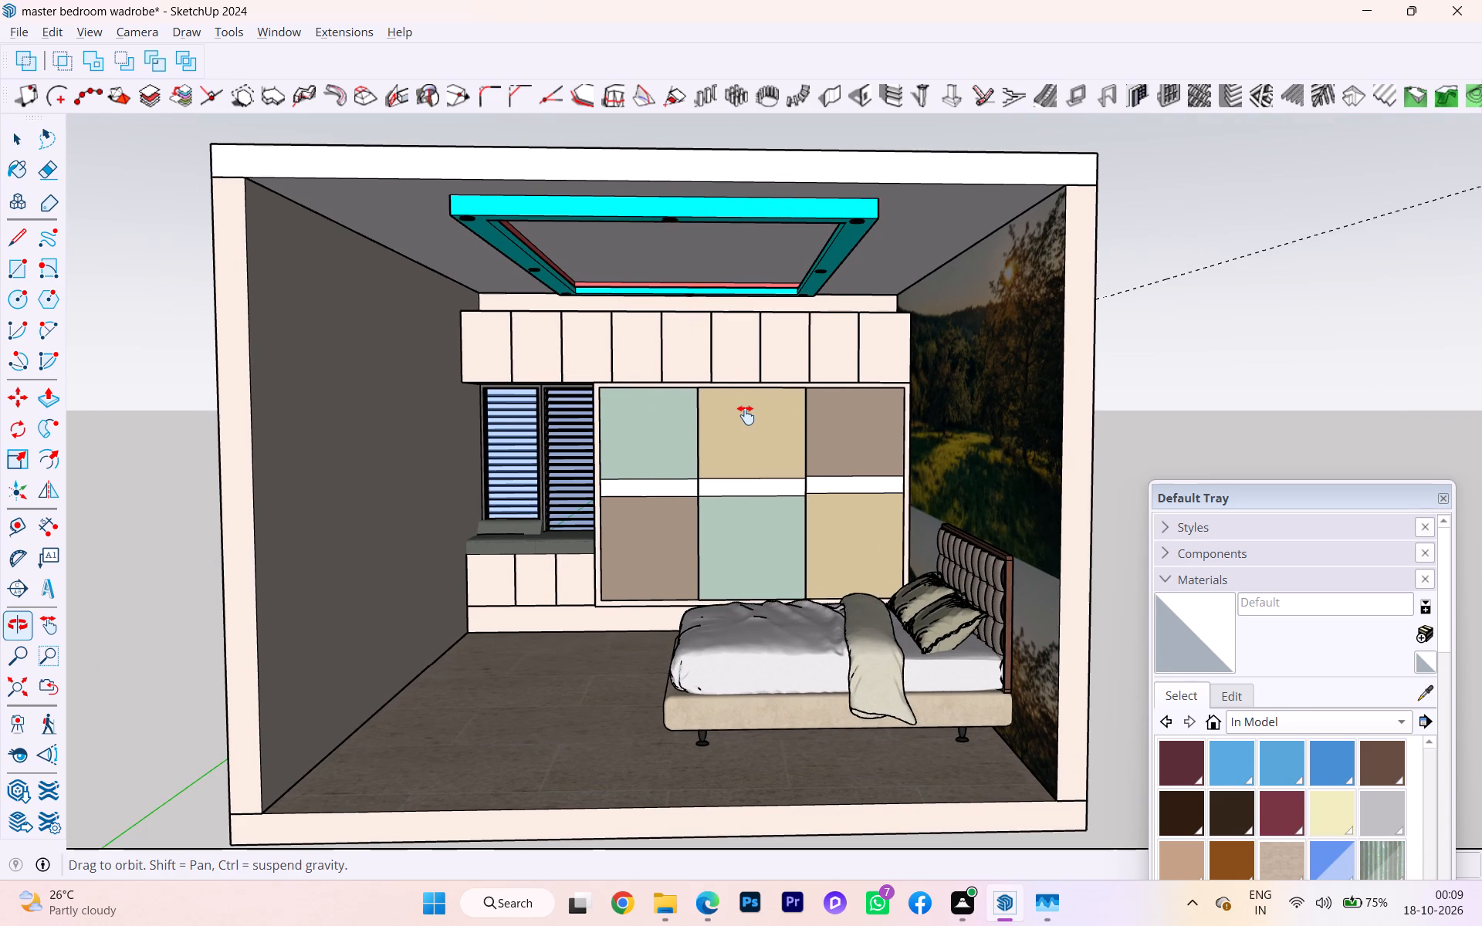
middle_click_drag(746, 415, 747, 415, "ctrl+shift")
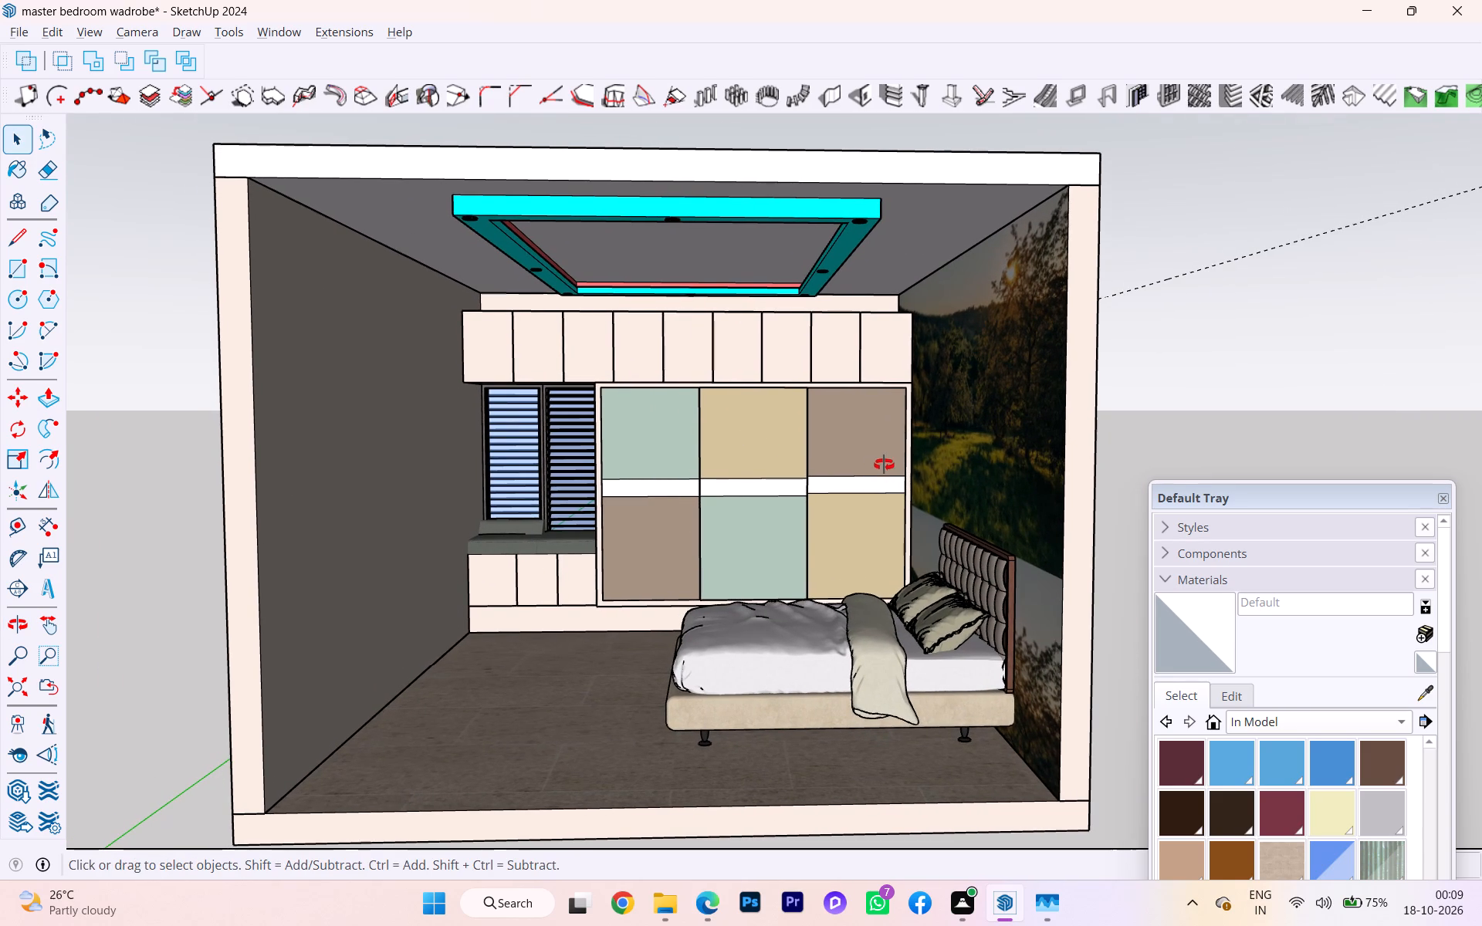
middle_click(884, 465)
scroll(874, 466, "up", 1)
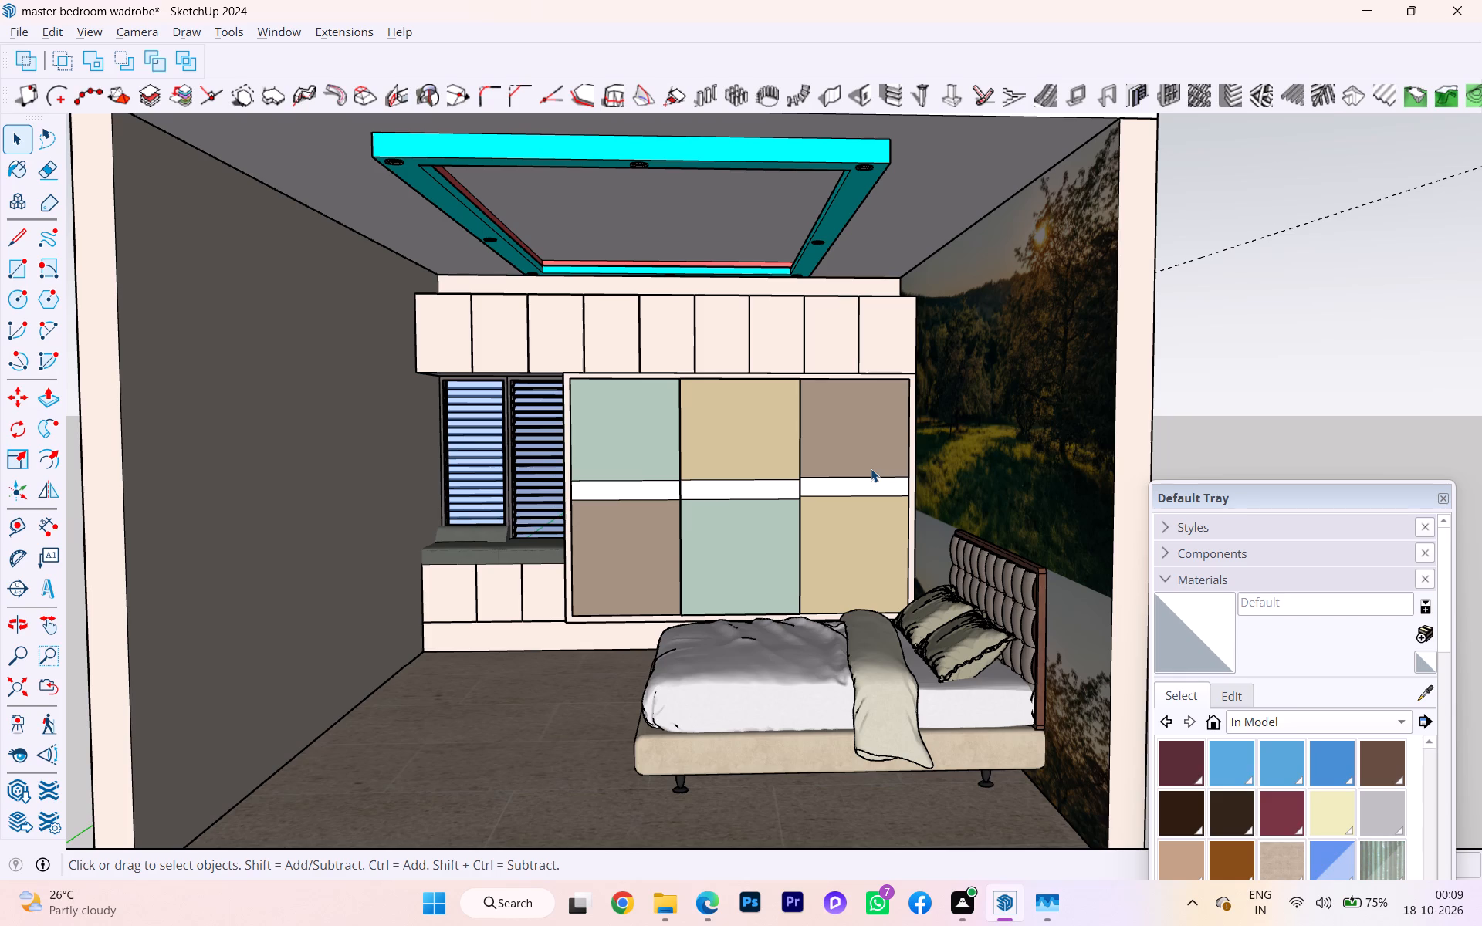
middle_click_drag(831, 489, 851, 485, "ctrl+shift")
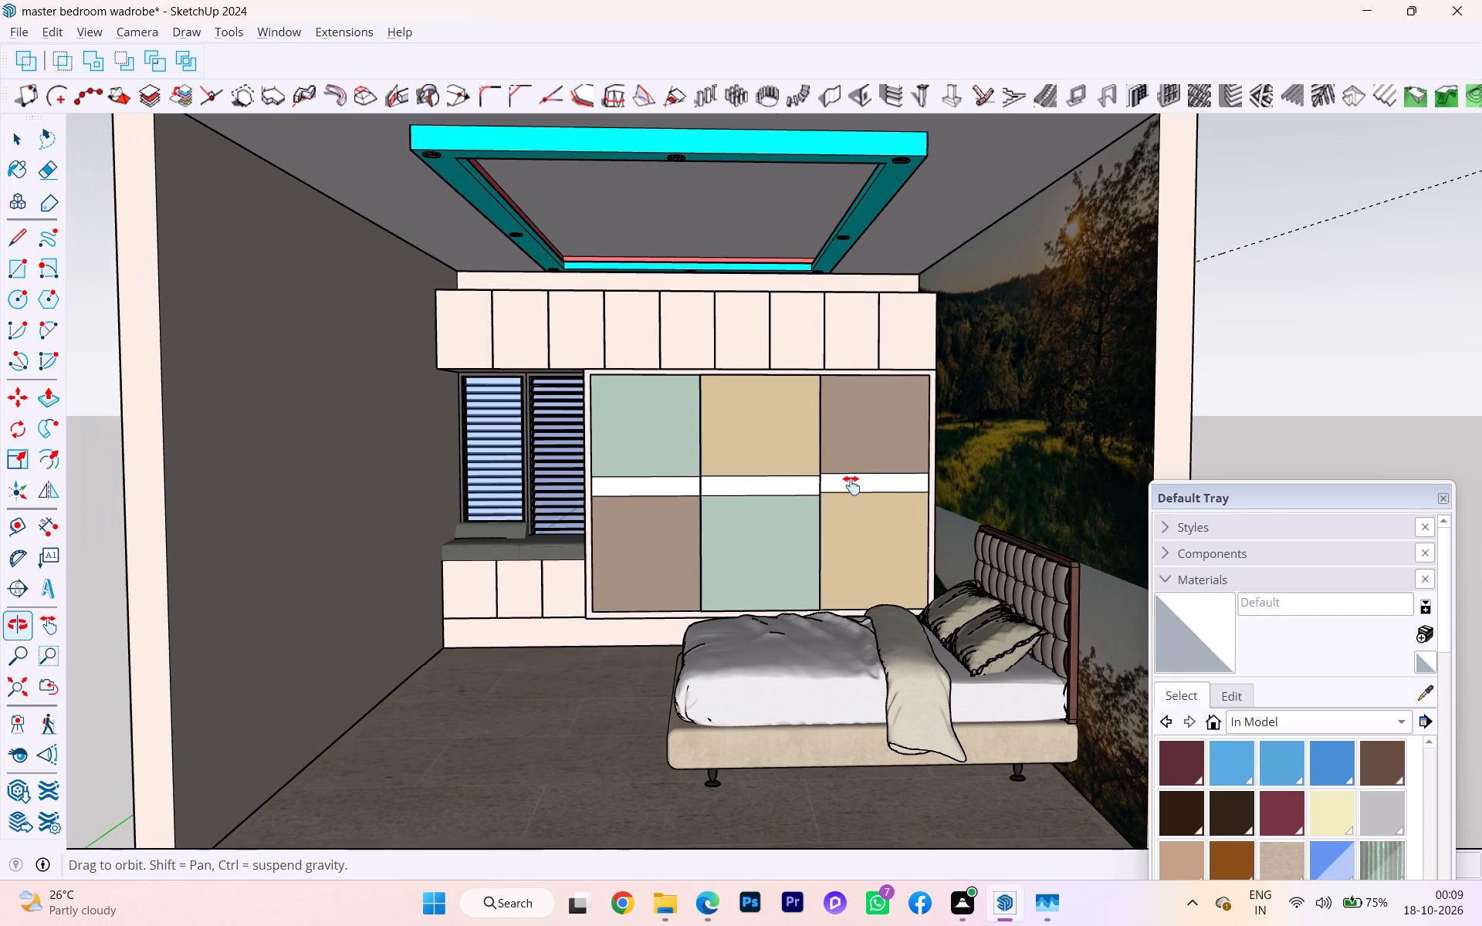
middle_click_drag(851, 485, 858, 485, "ctrl+shift")
scroll(530, 536, "down", 1)
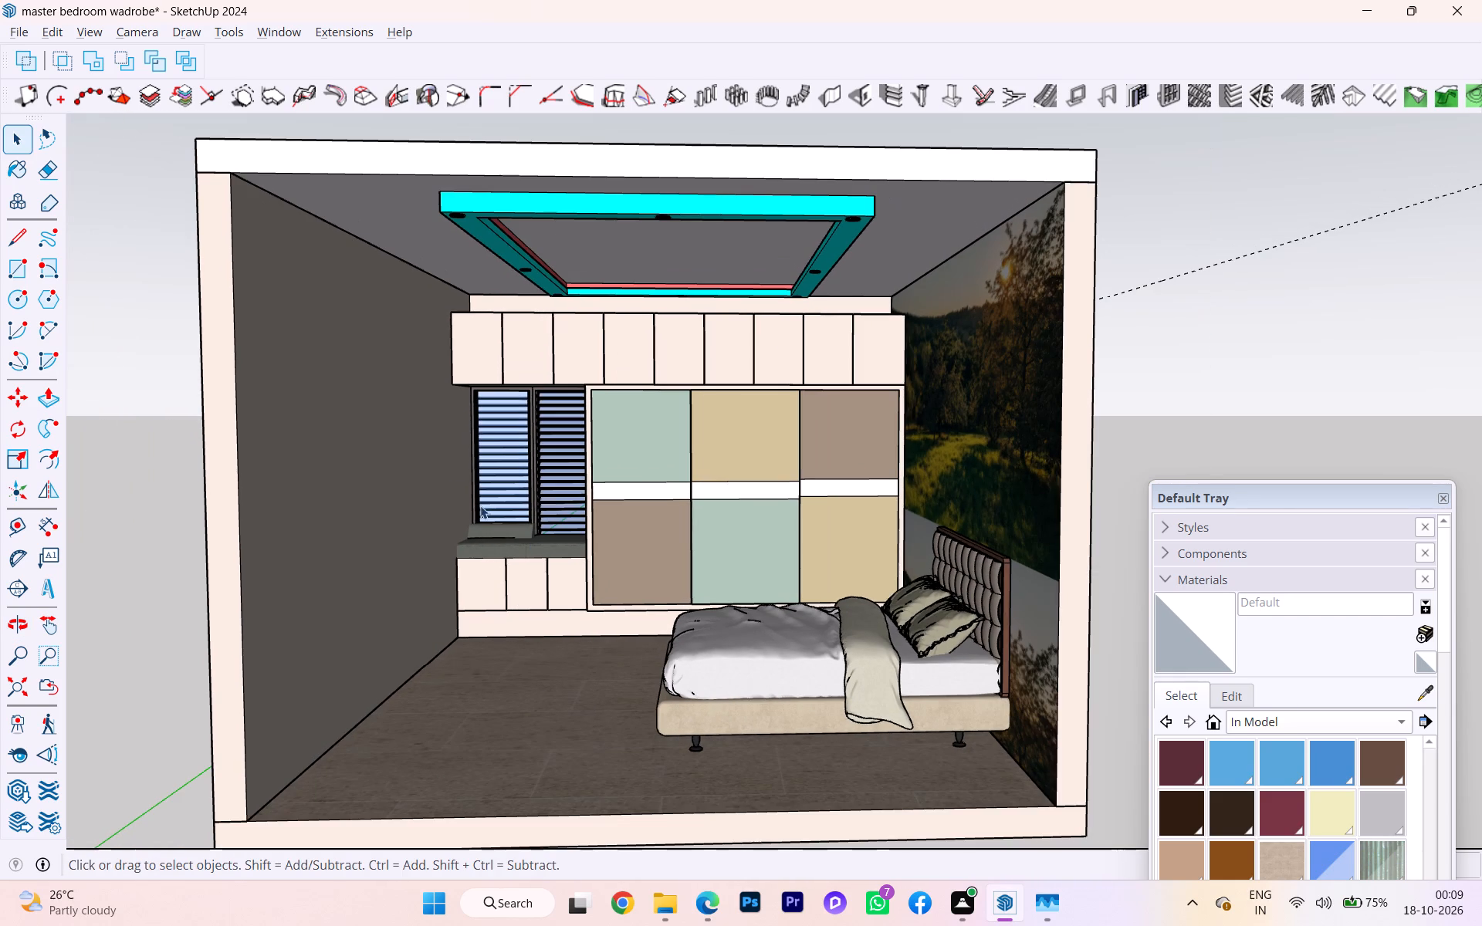
Save the model as master bedroom wadrobe.skp in the skp projectss folder, replacing the existing file.
left_click(10, 32)
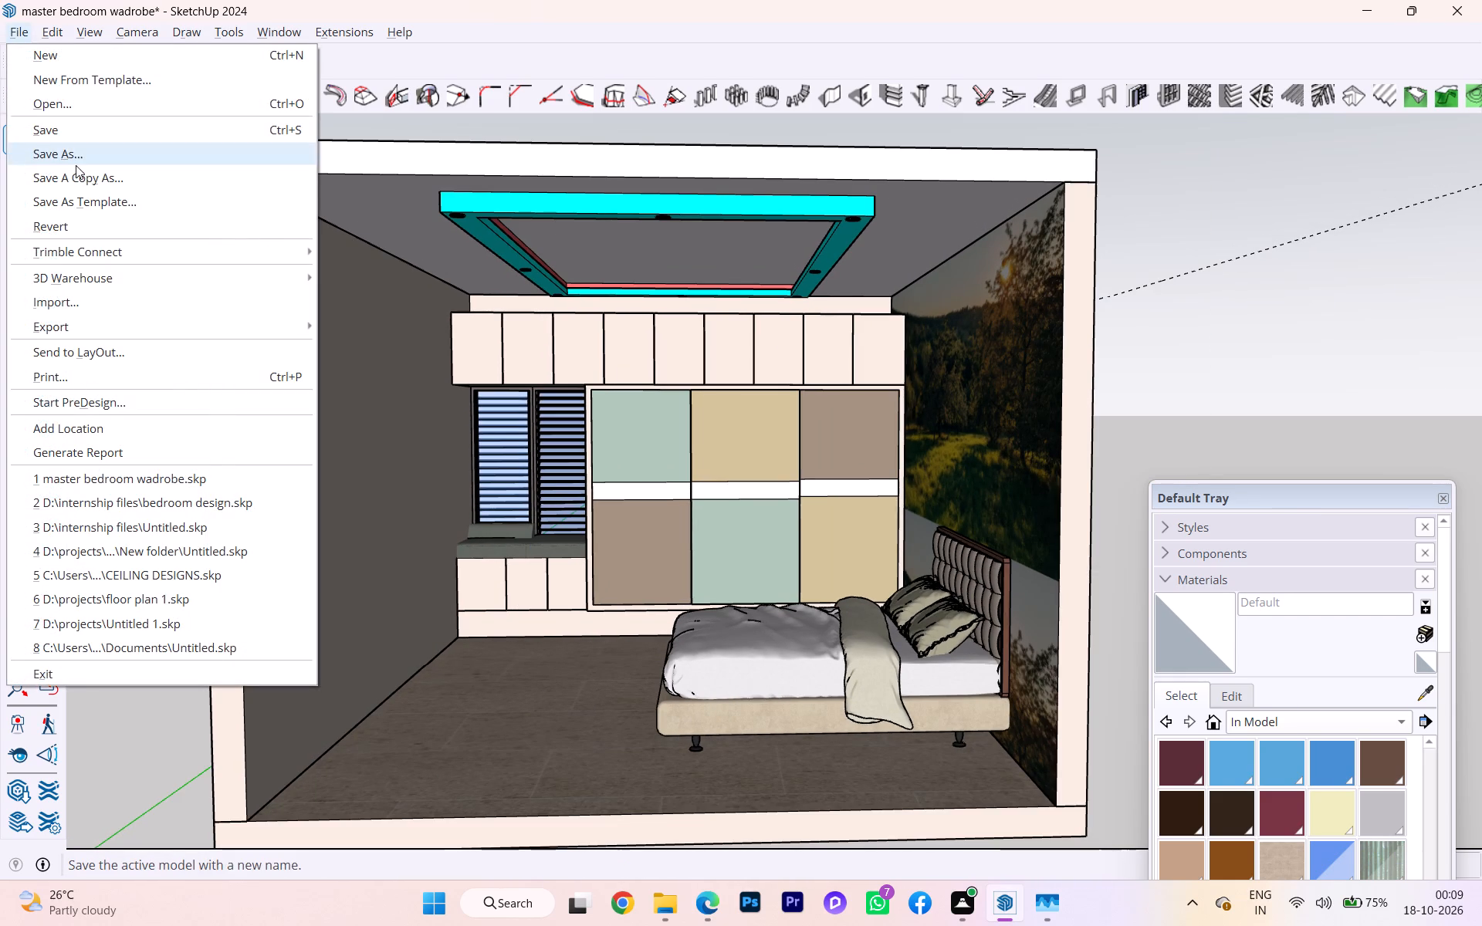
left_click(78, 157)
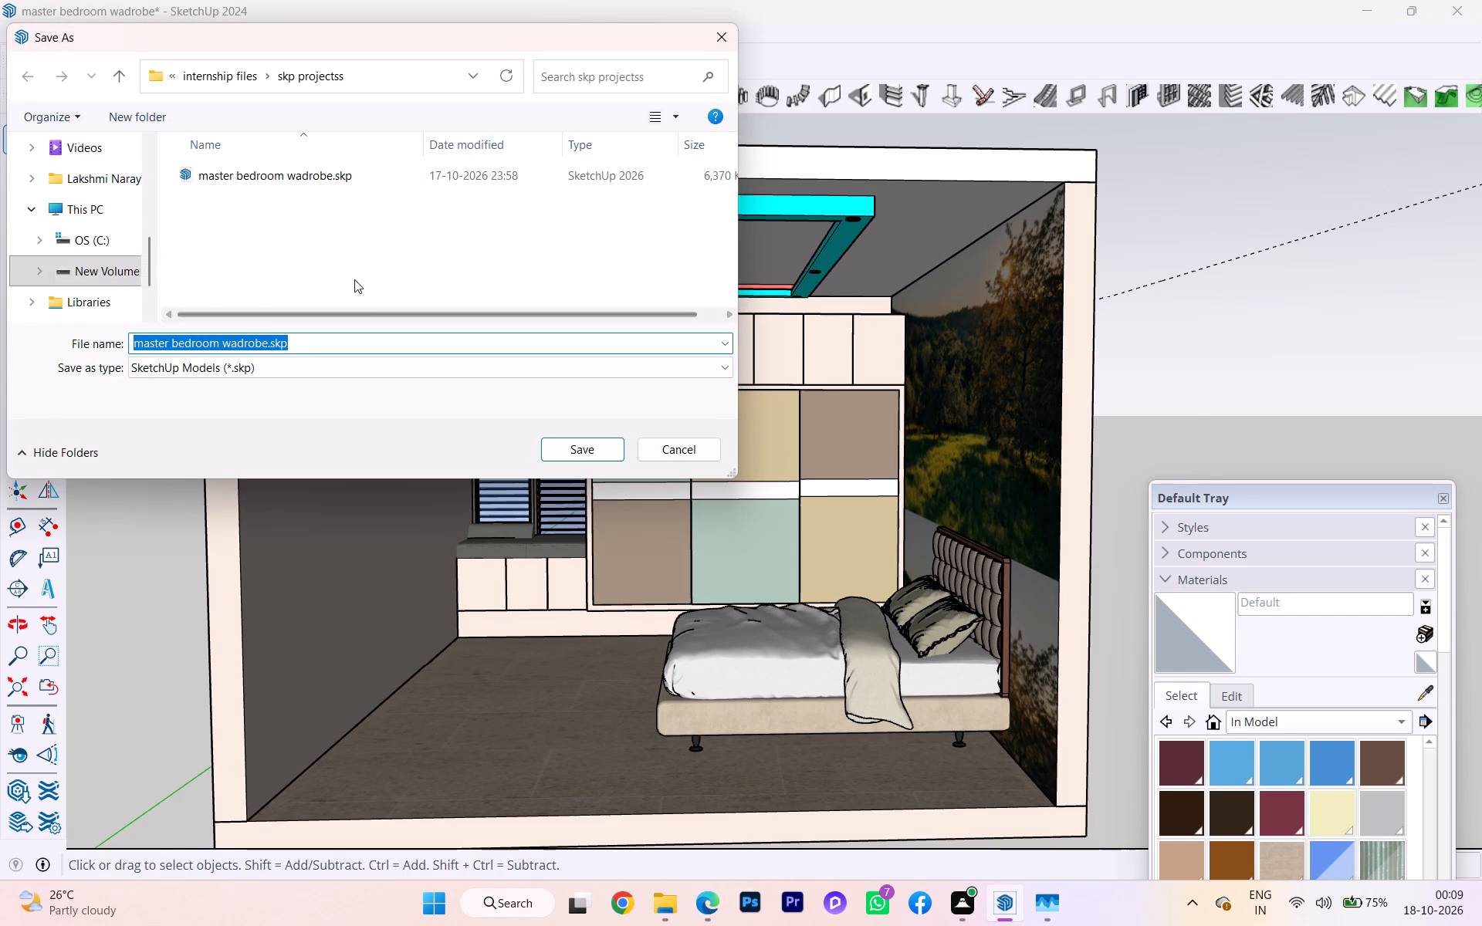
left_click(579, 446)
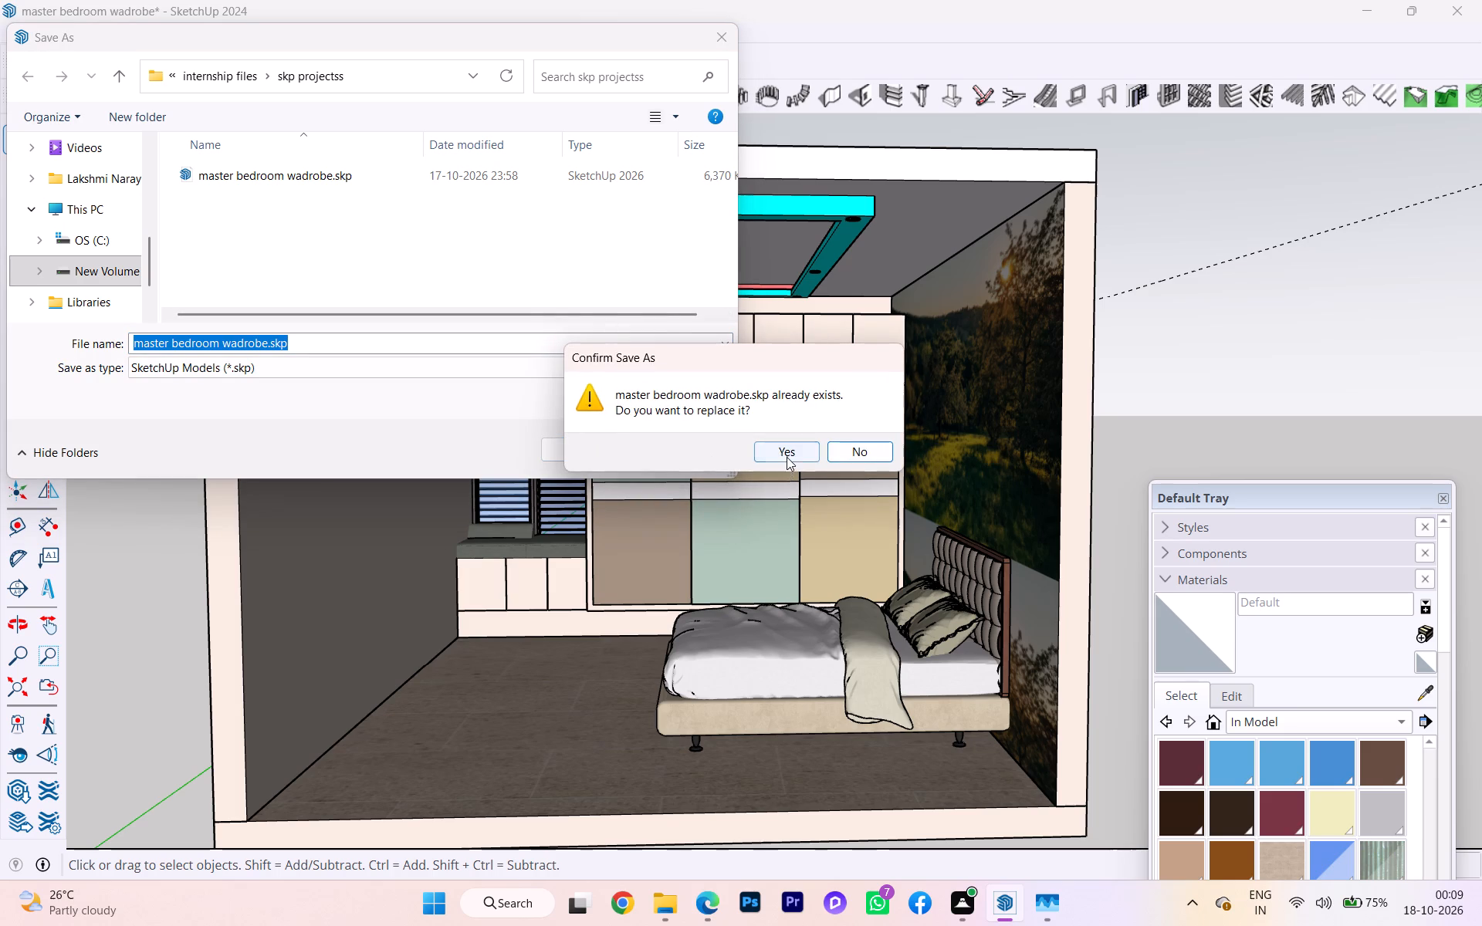
left_click(787, 455)
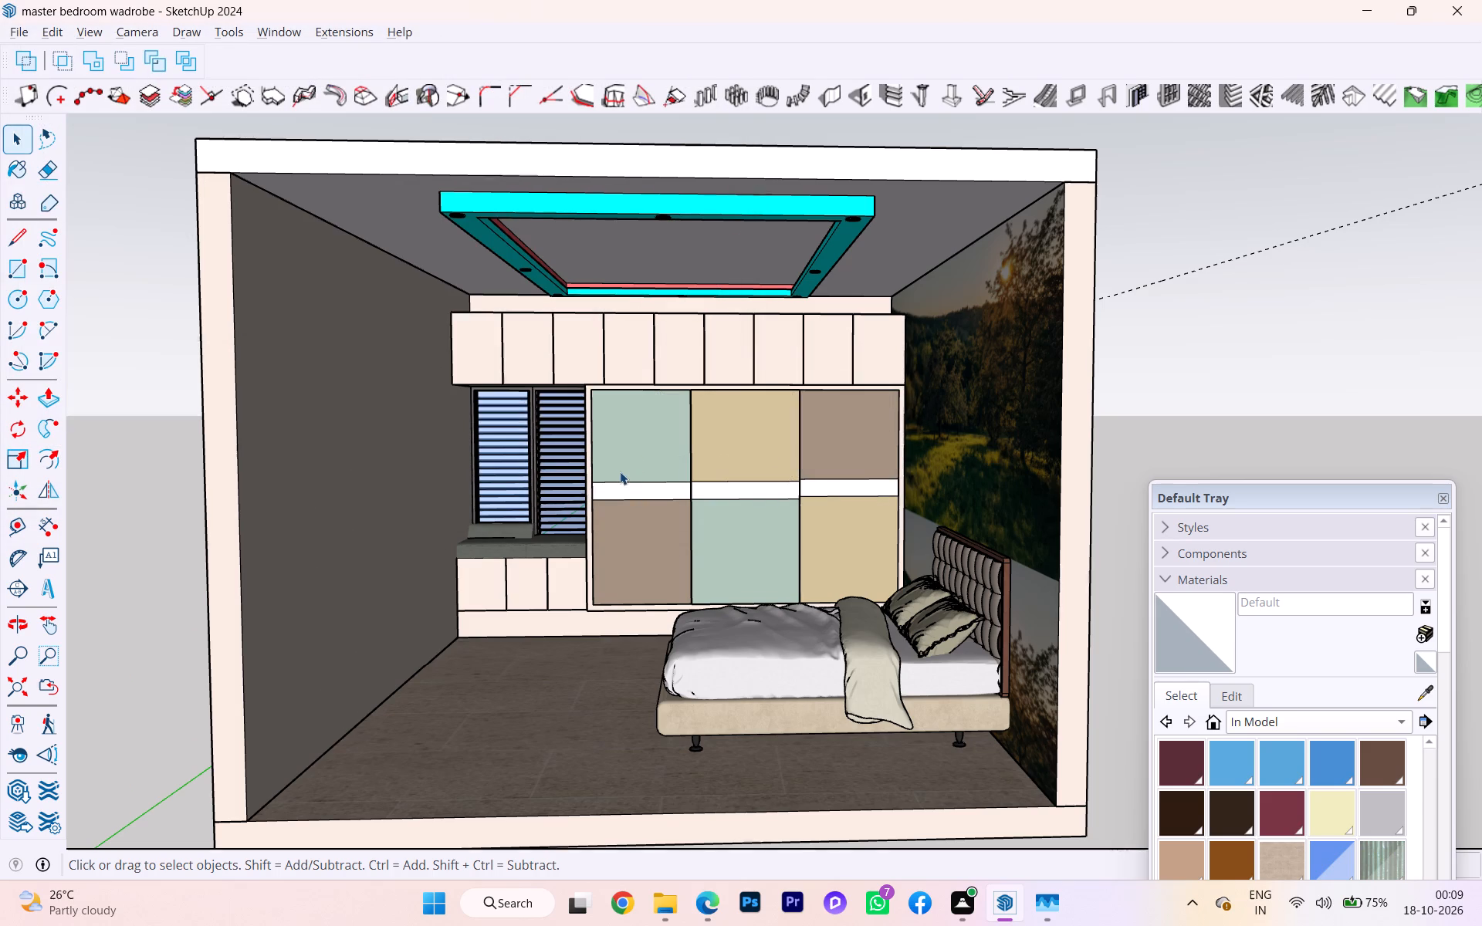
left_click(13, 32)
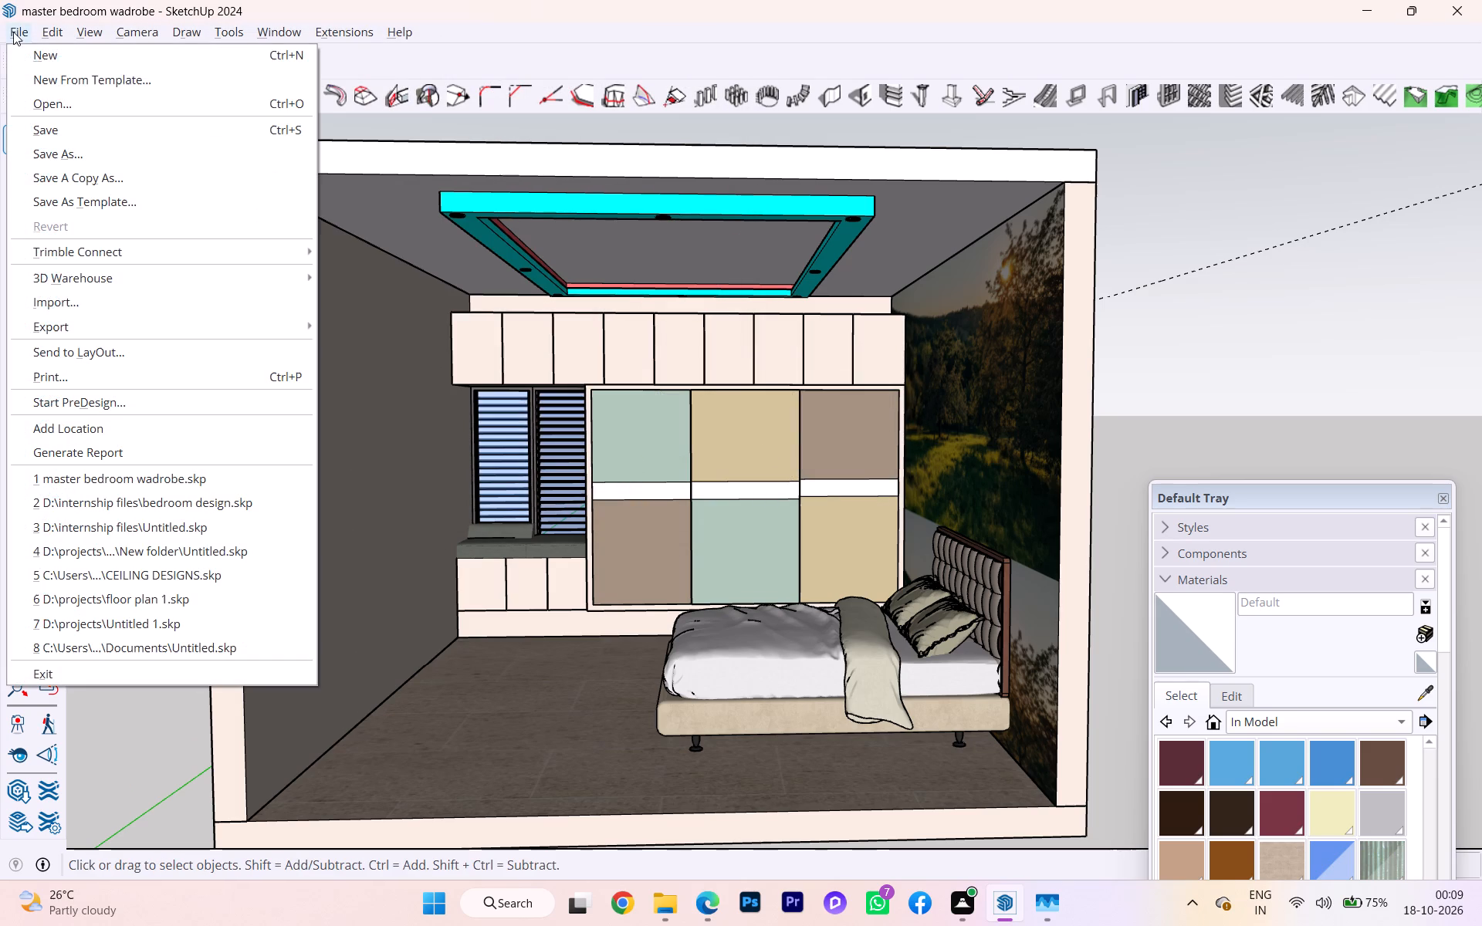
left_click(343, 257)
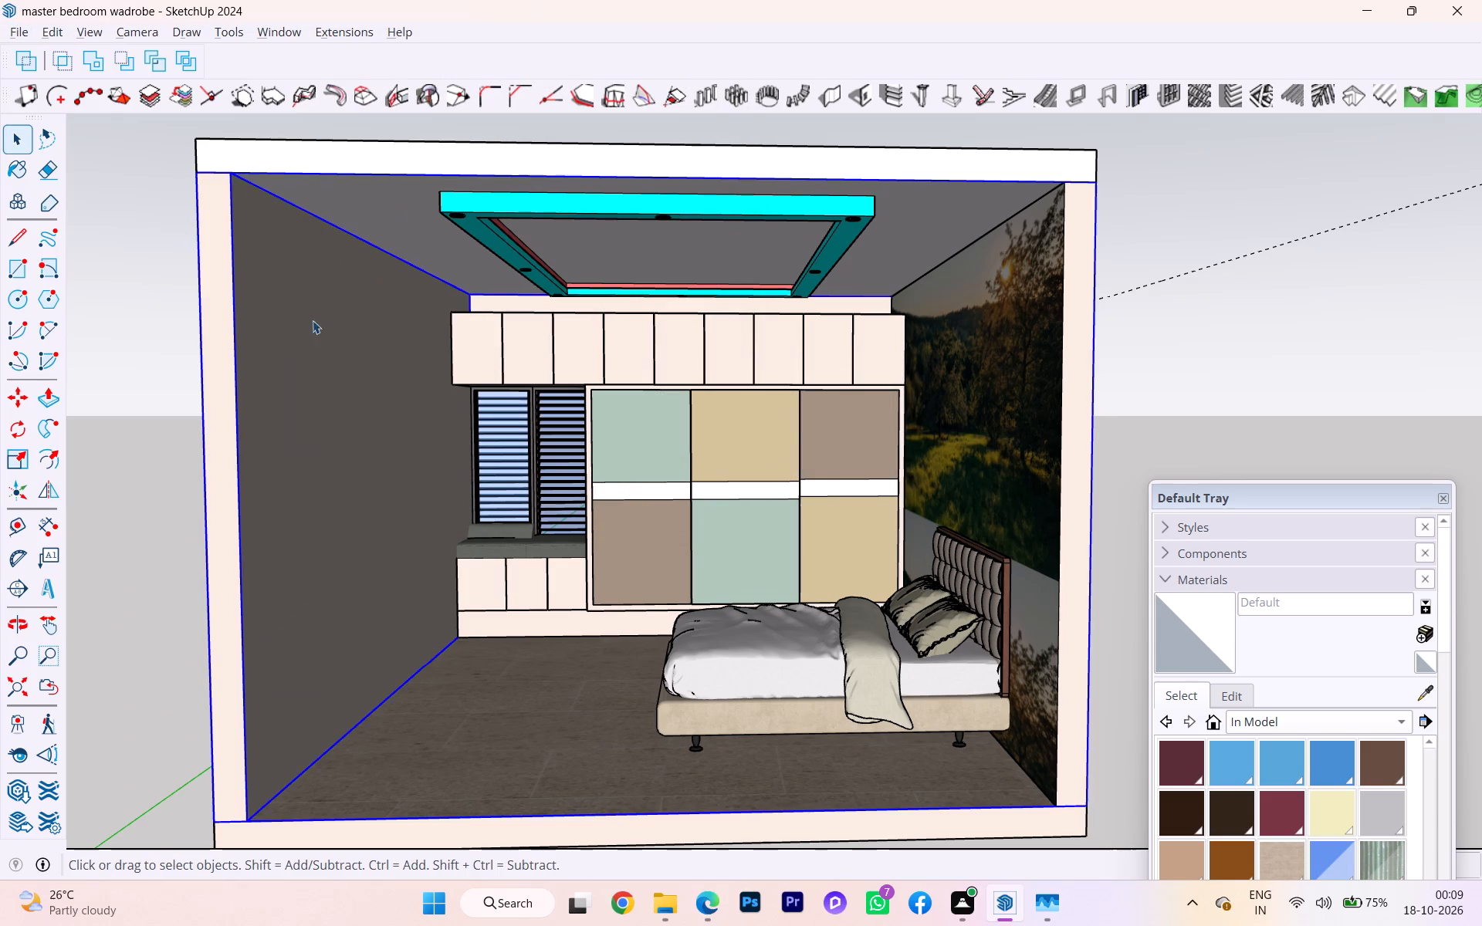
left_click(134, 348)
Frame the room's interior from its open front and send the model to LayOut on a plain A3 Landscape template.
middle_click_drag(411, 211, 408, 194)
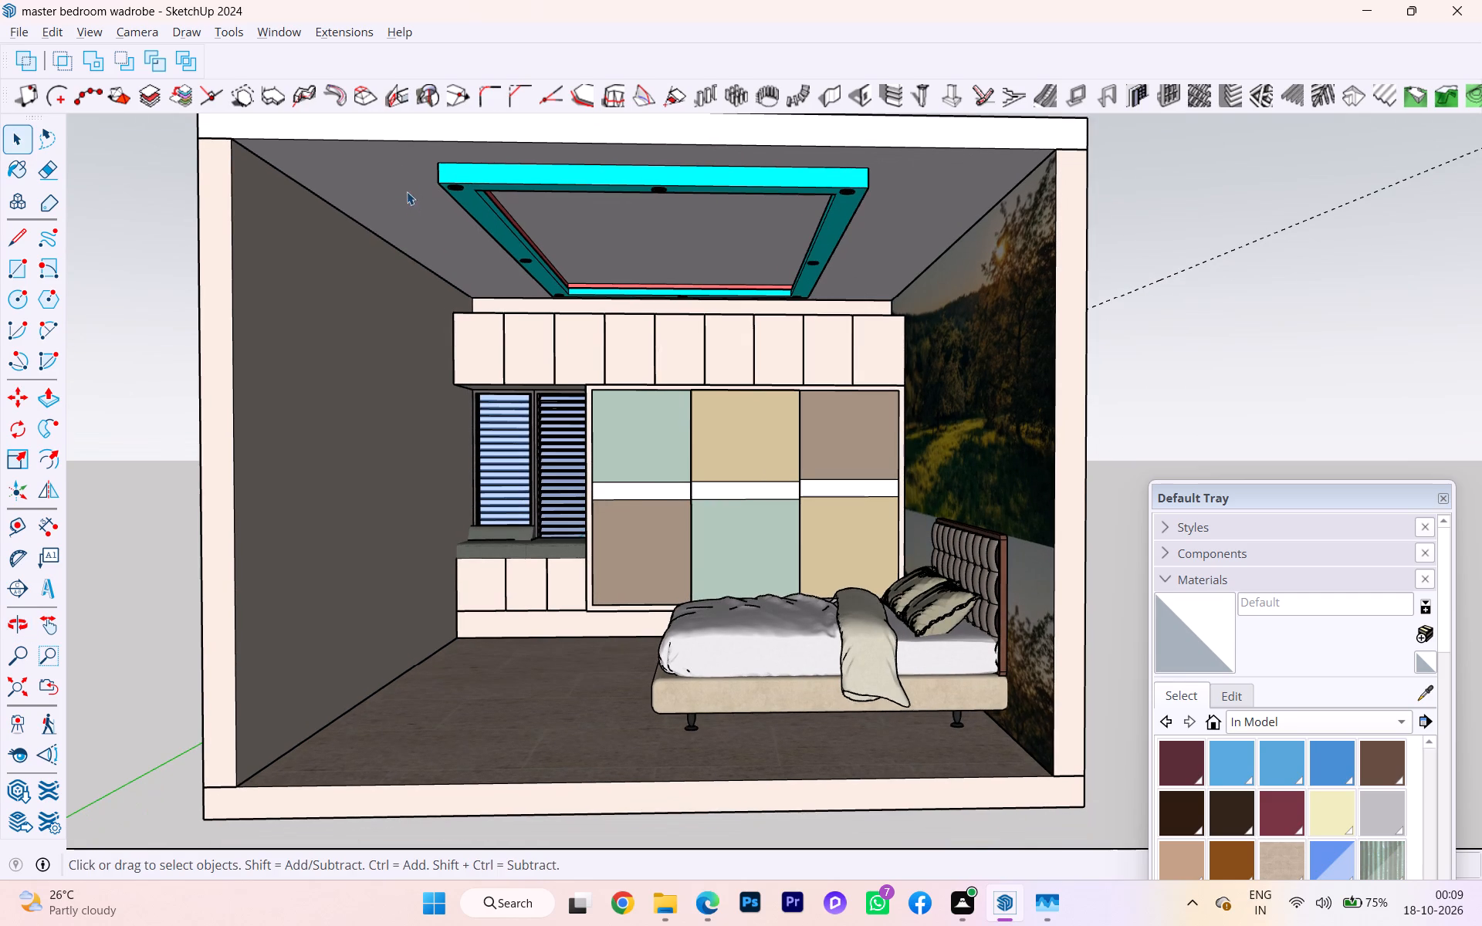
scroll(413, 208, "down", 1)
middle_click_drag(414, 208, 423, 219)
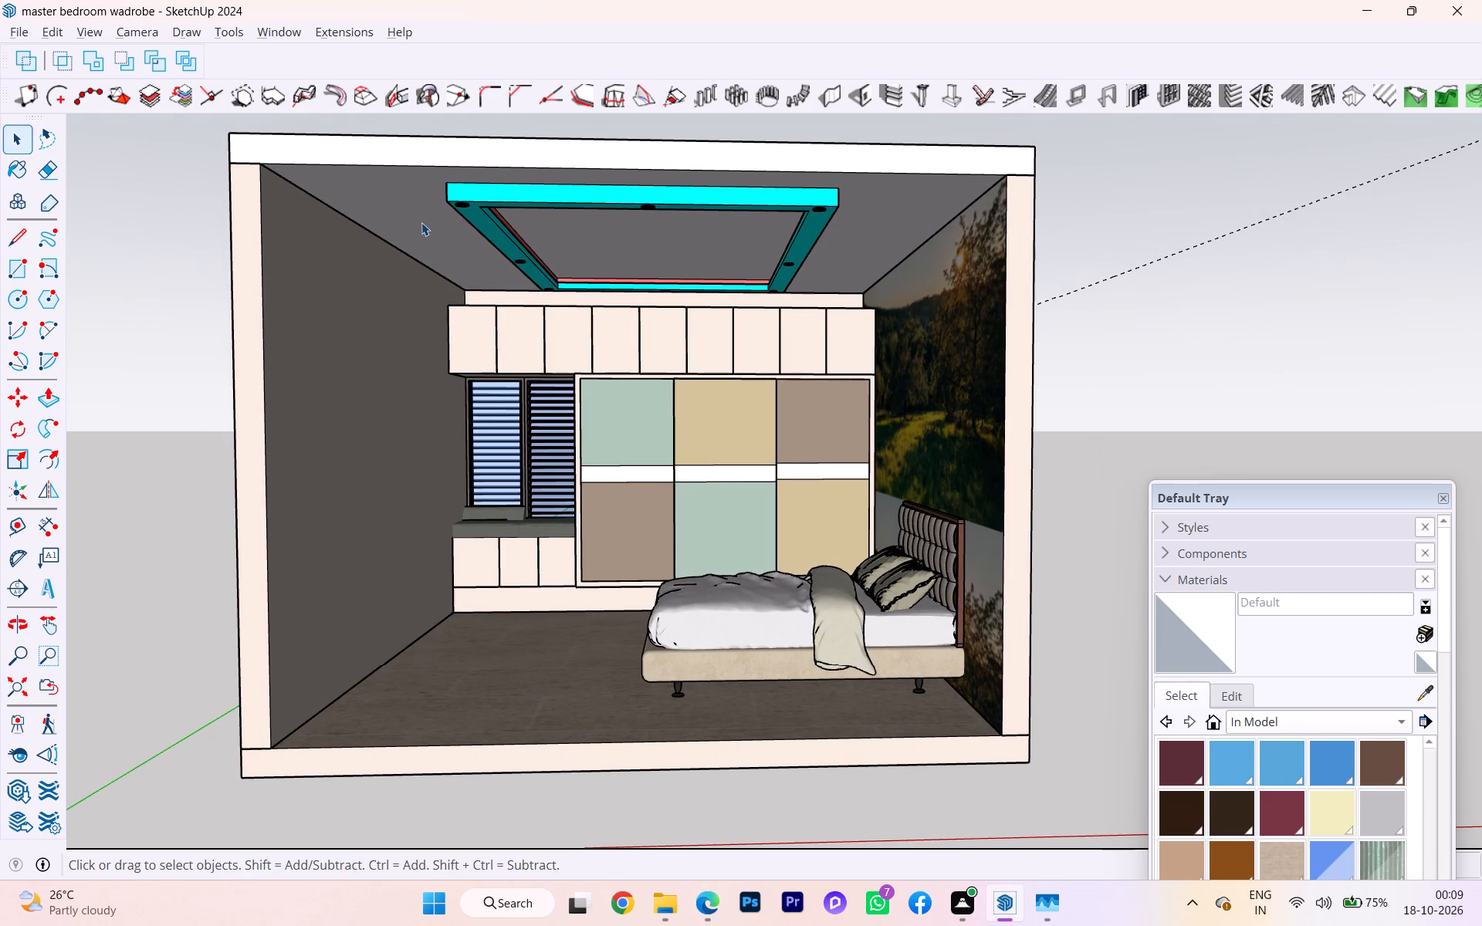
middle_click(421, 222)
scroll(425, 233, "up", 1)
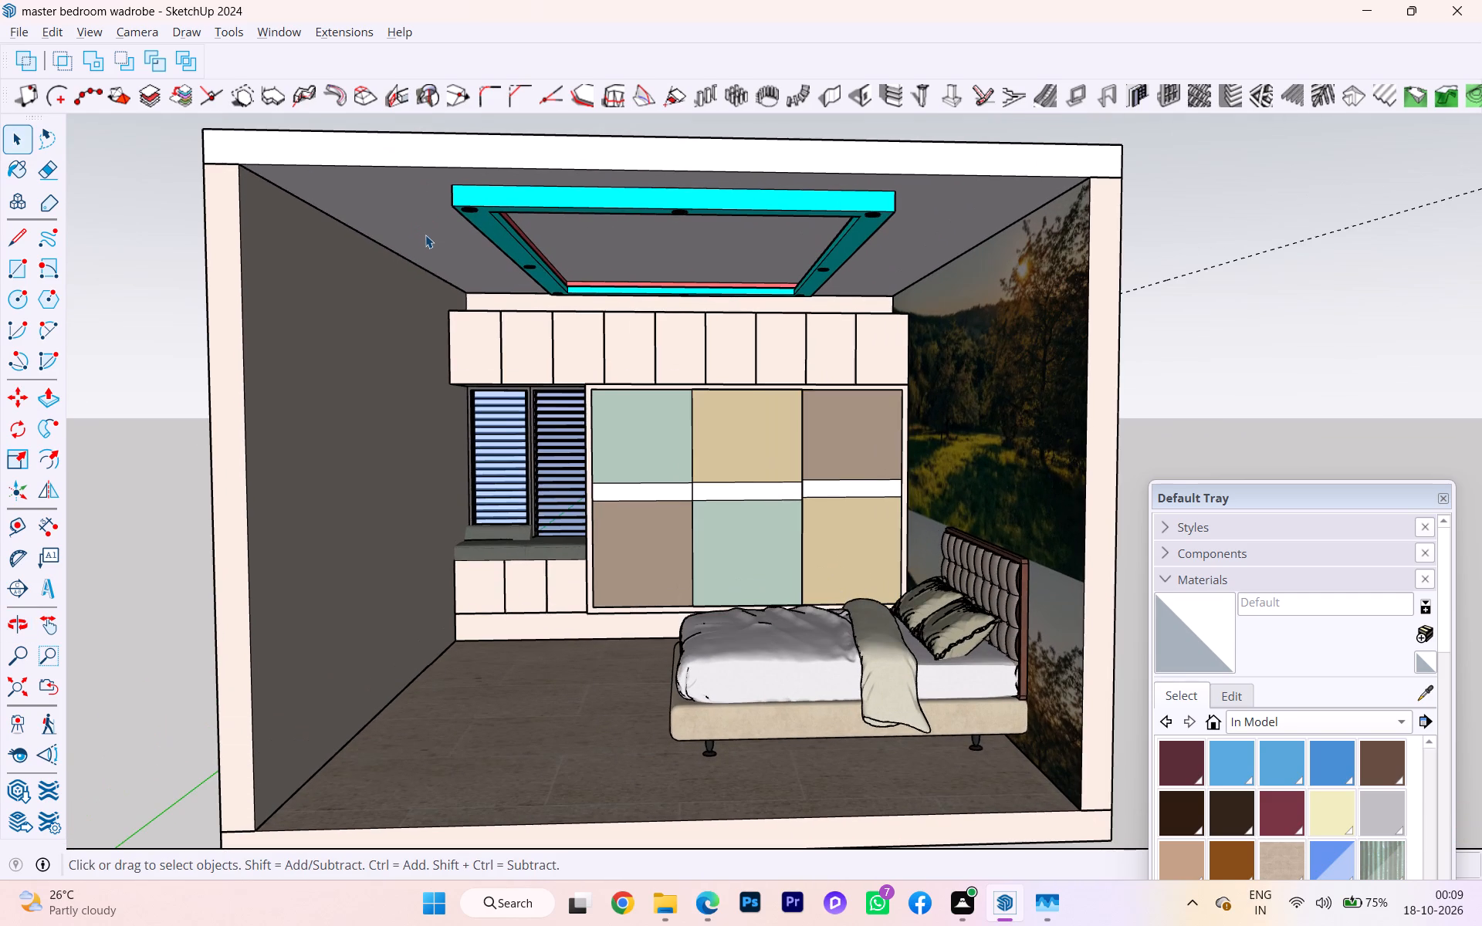
scroll(422, 239, "up", 2)
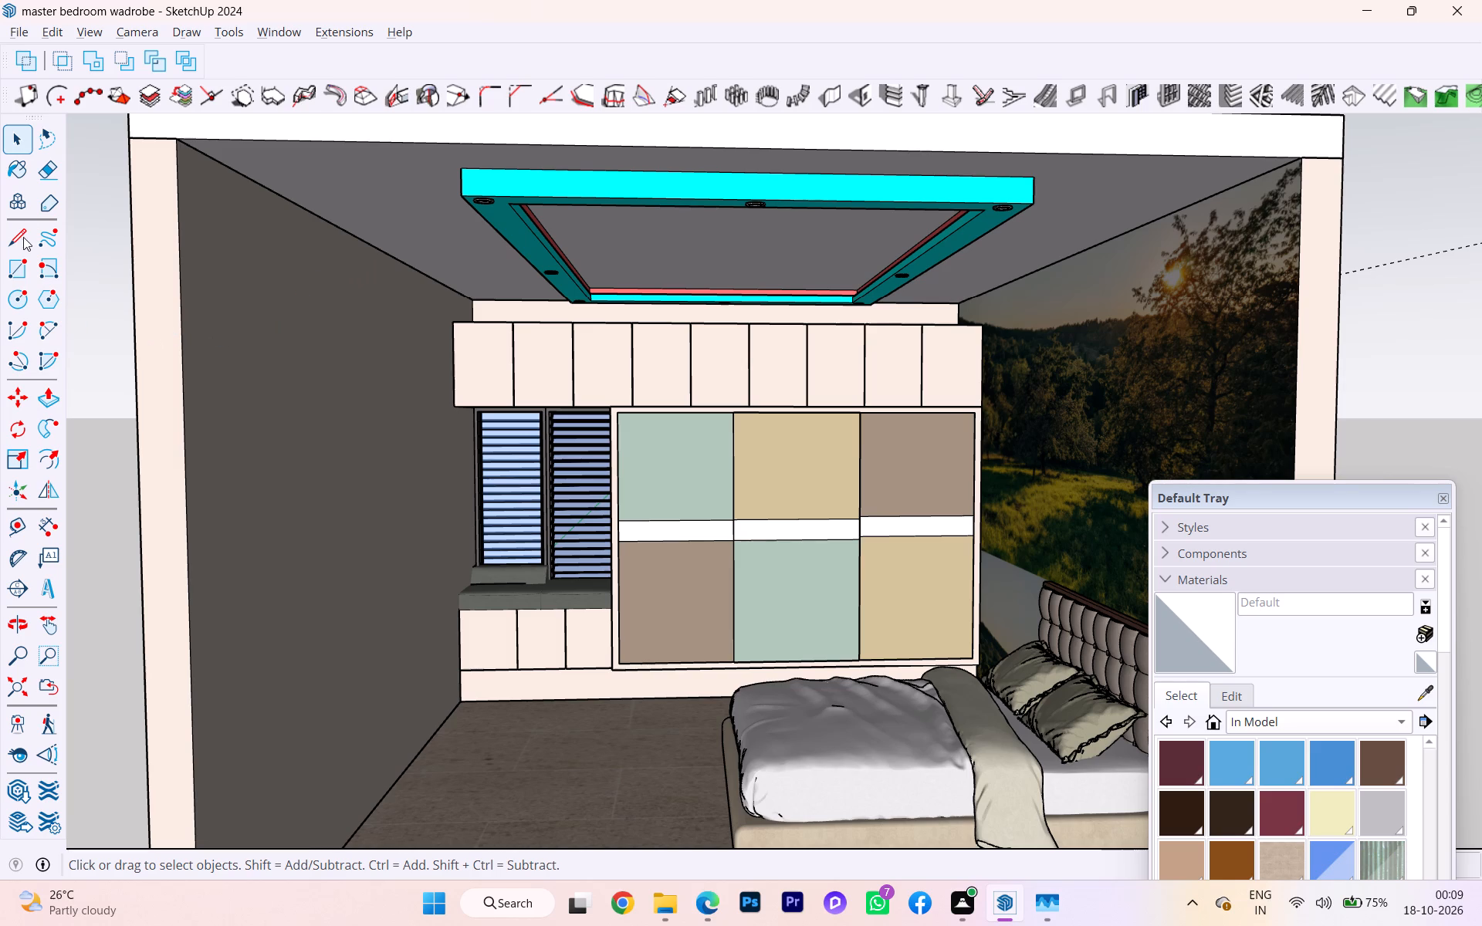
left_click(19, 29)
left_click(74, 356)
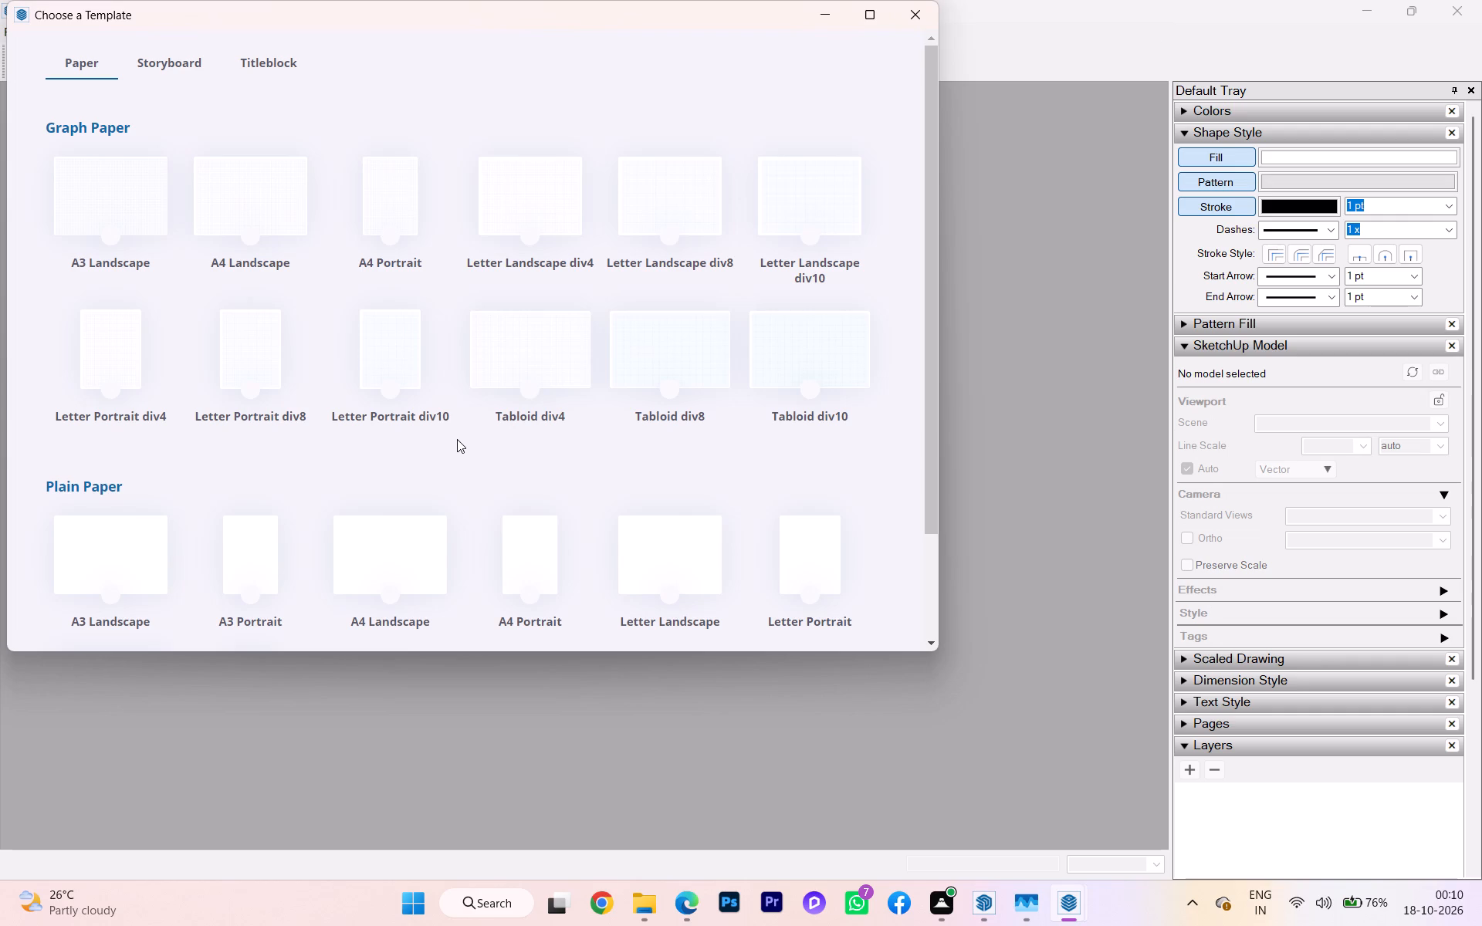
left_click(115, 555)
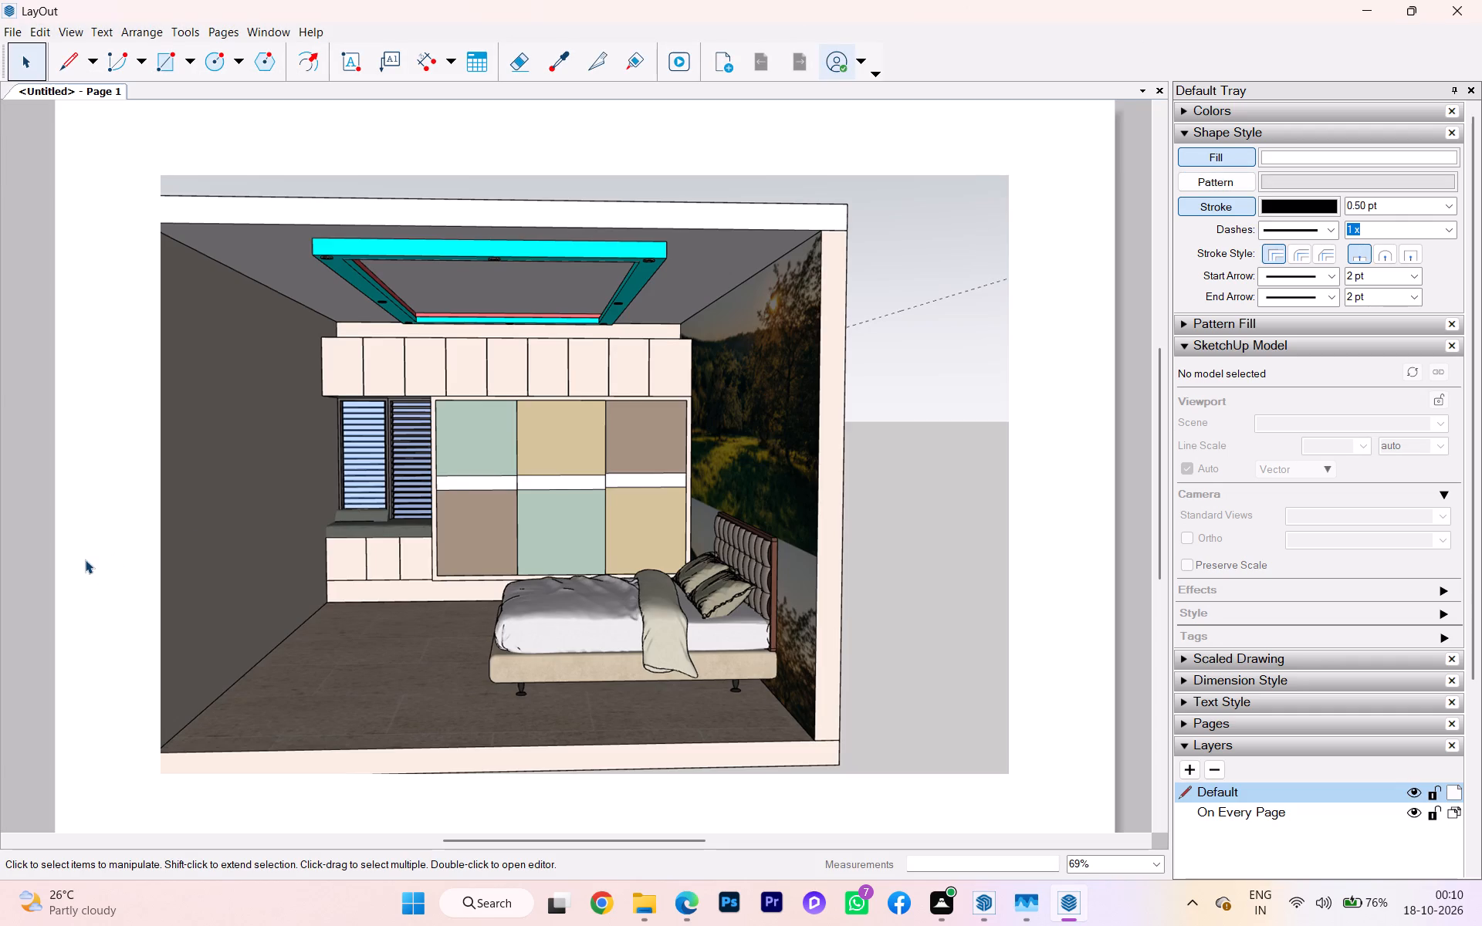
Resize the room viewport on the sheet by its right edge until the whole open front fits with extra space beside it.
scroll(85, 559, "up", 4)
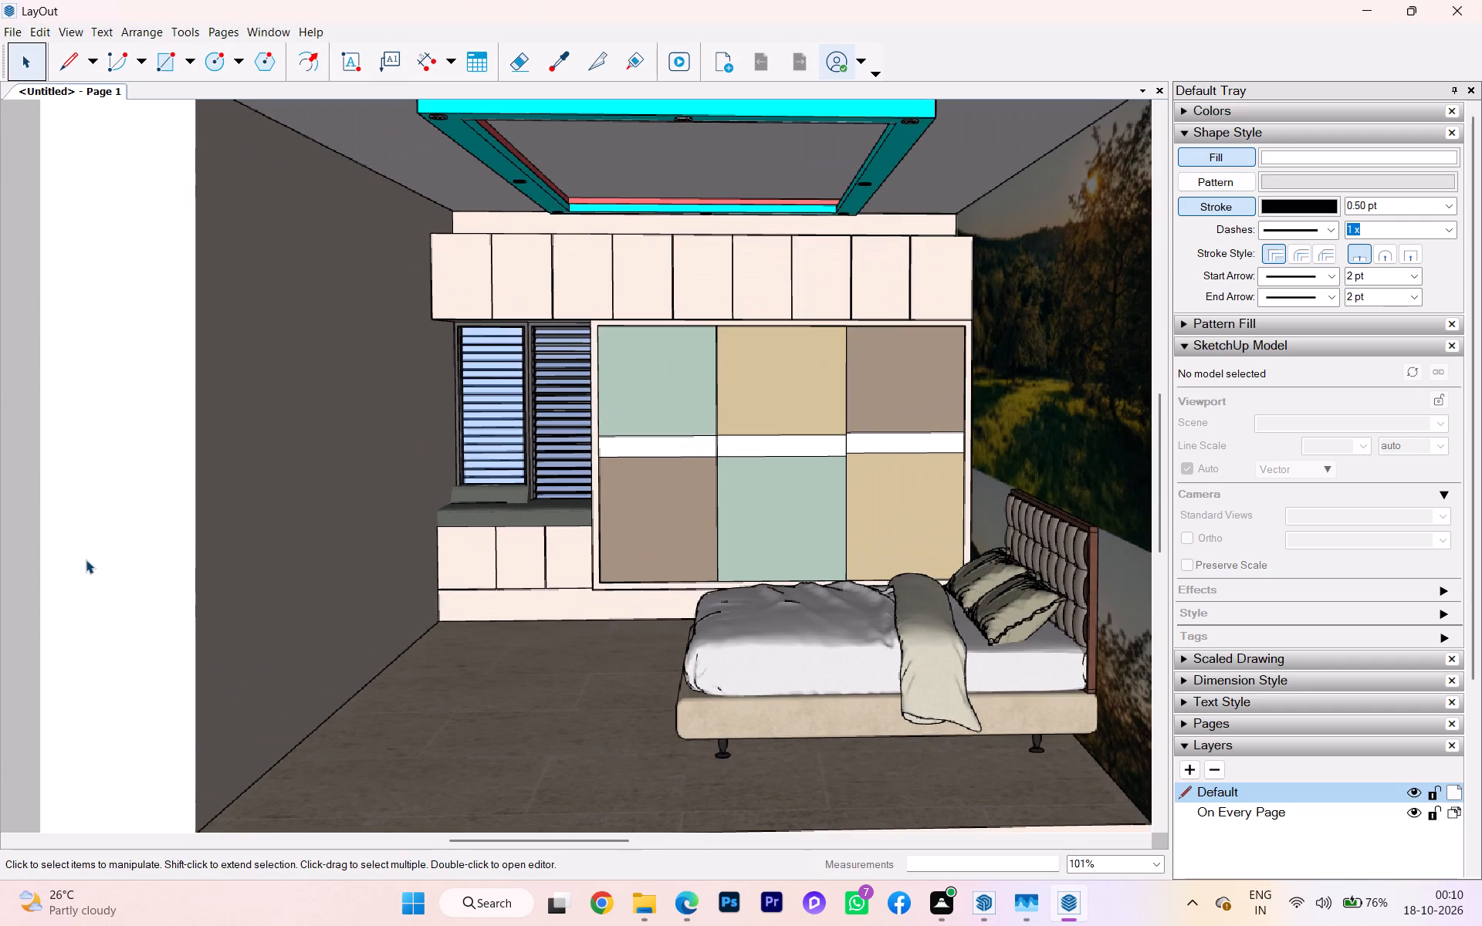
scroll(86, 559, "down", 3)
left_click(860, 502)
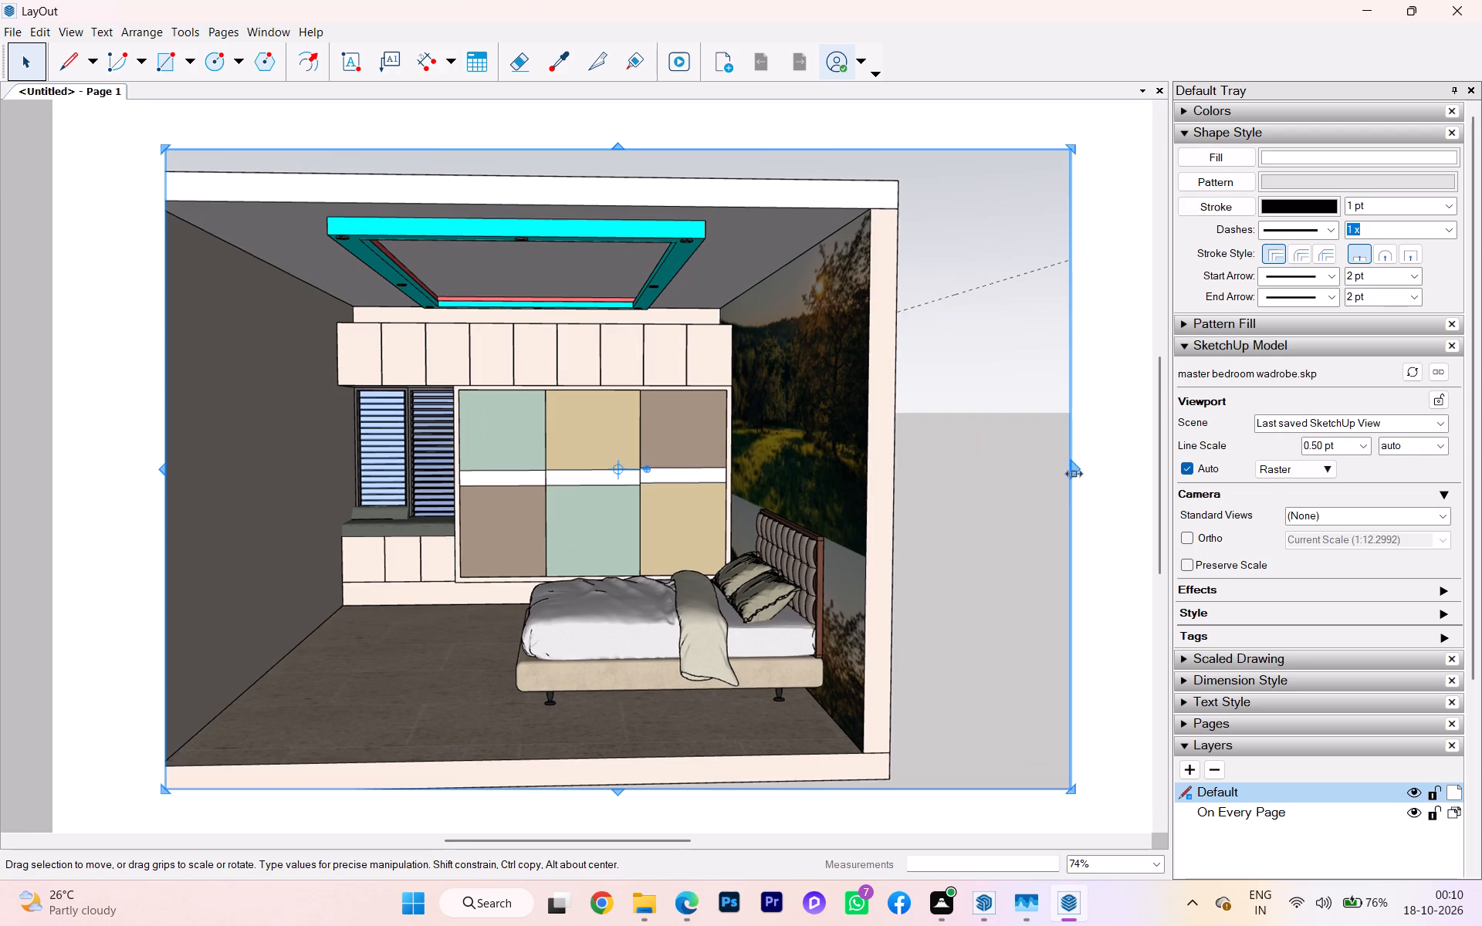
left_click_drag(1073, 472, 907, 481)
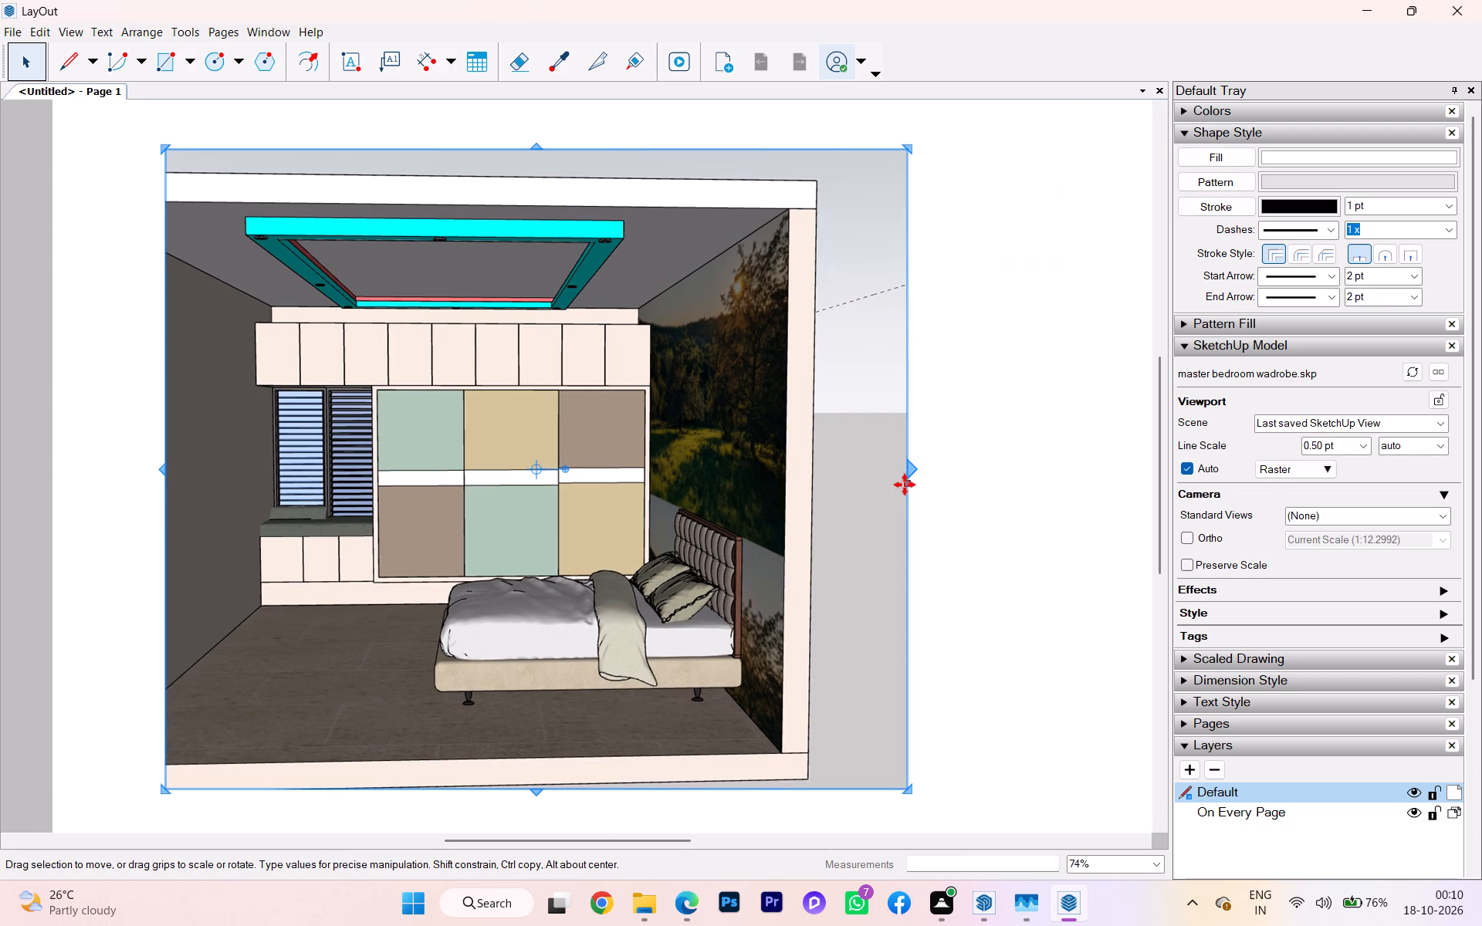
left_click_drag(912, 468, 925, 468)
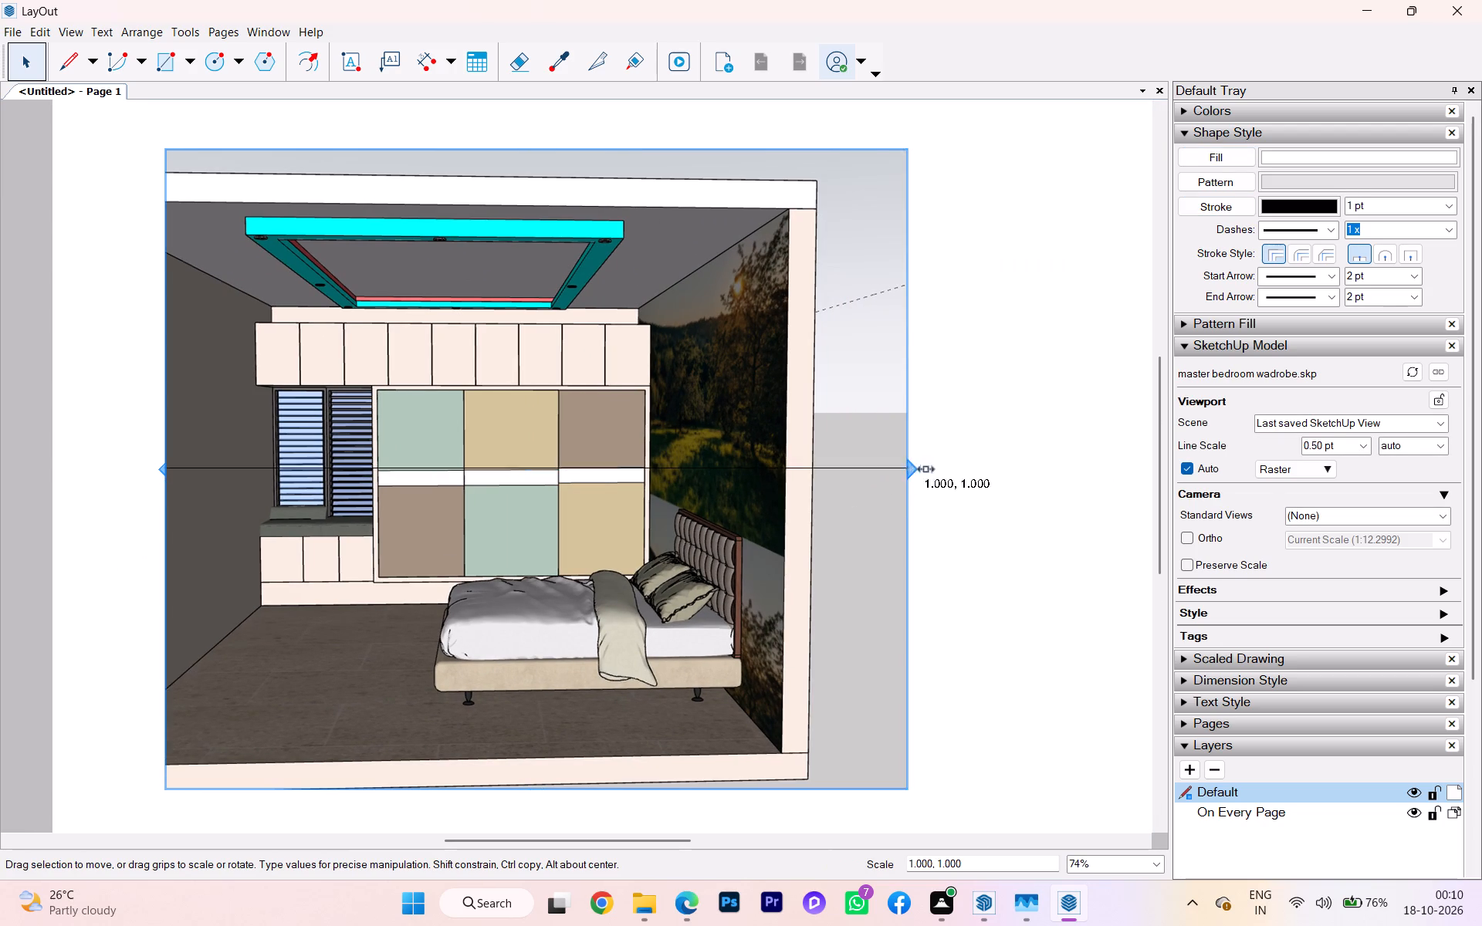
left_click_drag(925, 468, 1054, 462)
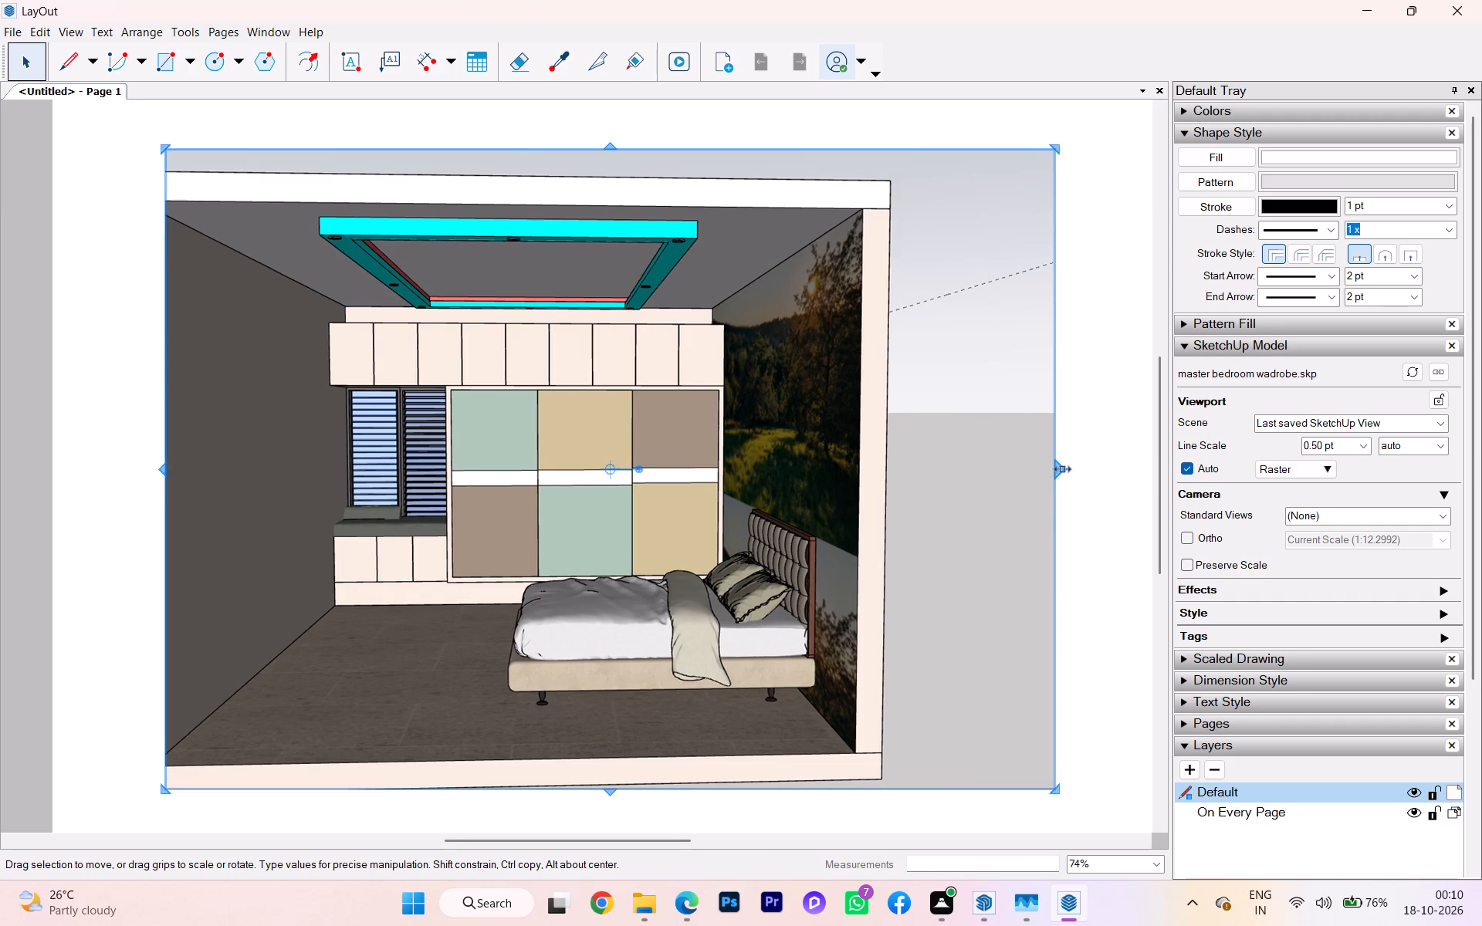
left_click_drag(1061, 468, 1117, 468)
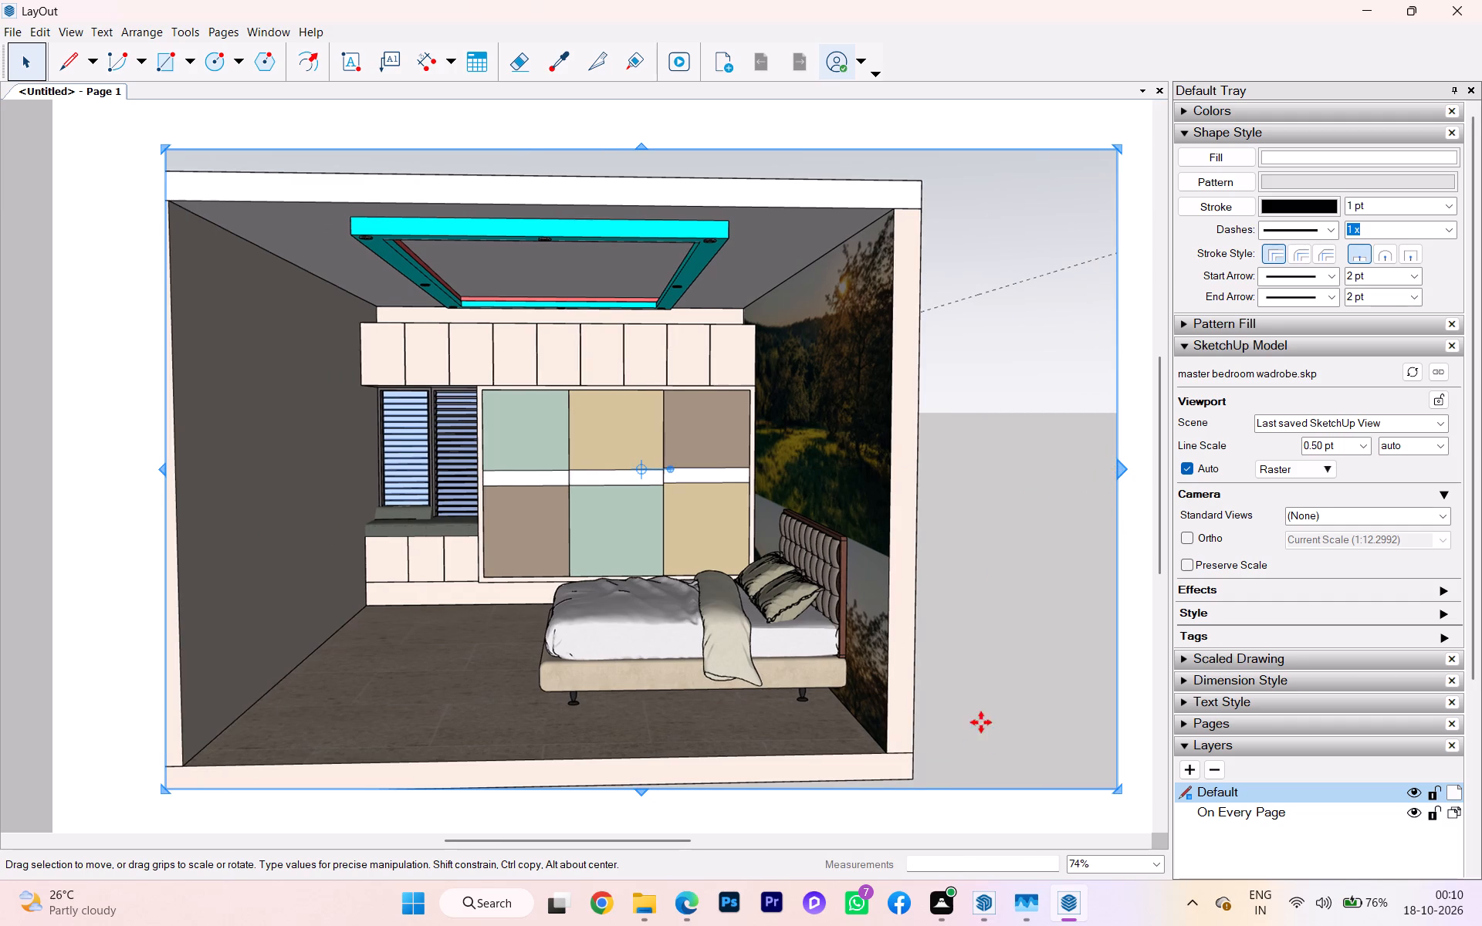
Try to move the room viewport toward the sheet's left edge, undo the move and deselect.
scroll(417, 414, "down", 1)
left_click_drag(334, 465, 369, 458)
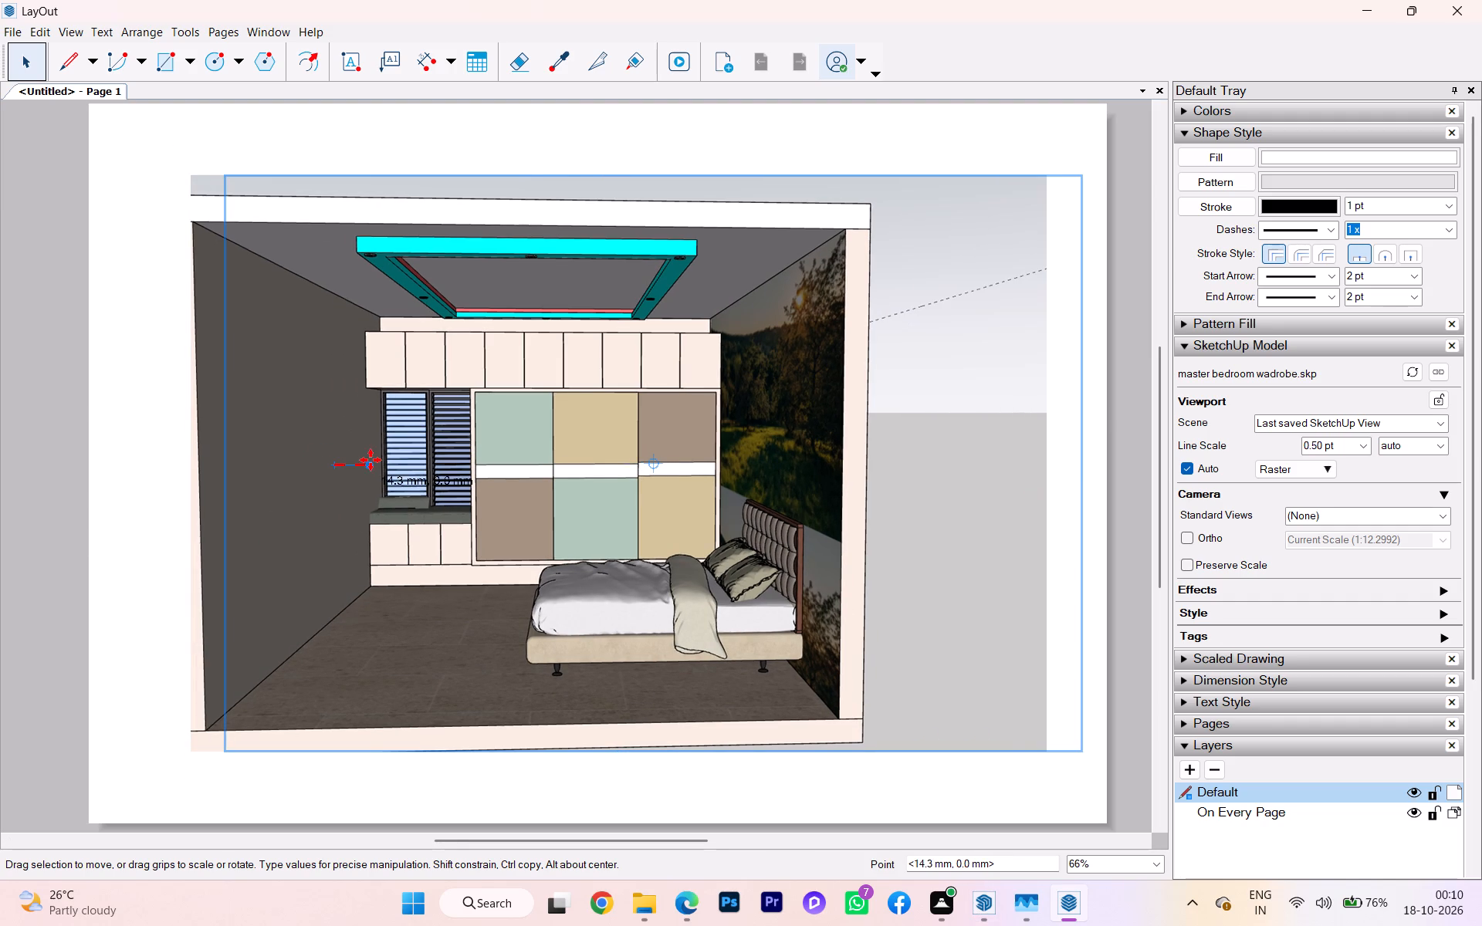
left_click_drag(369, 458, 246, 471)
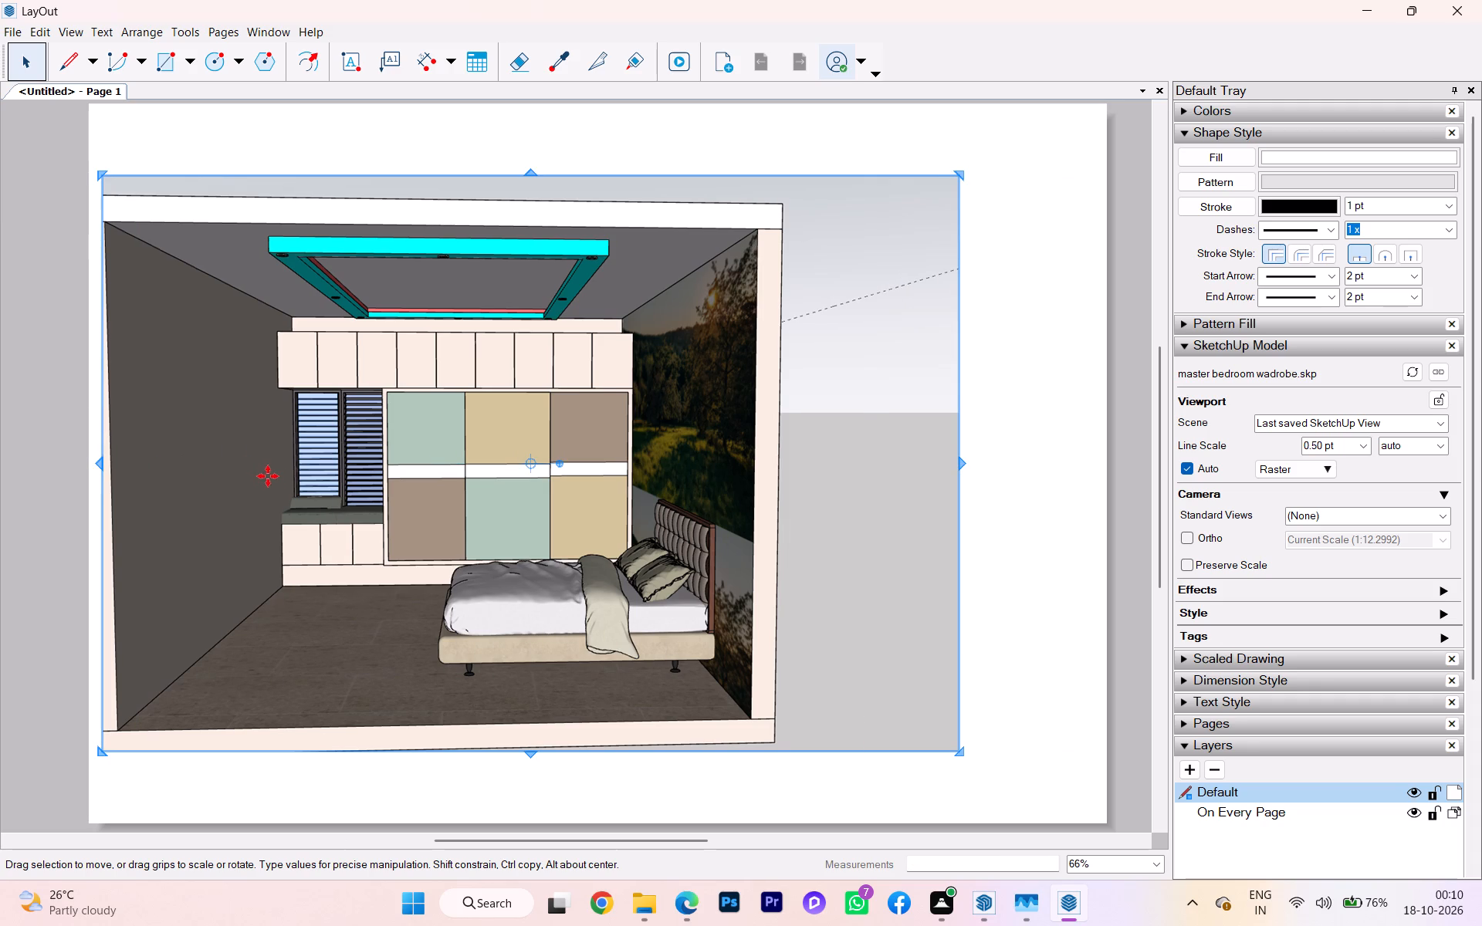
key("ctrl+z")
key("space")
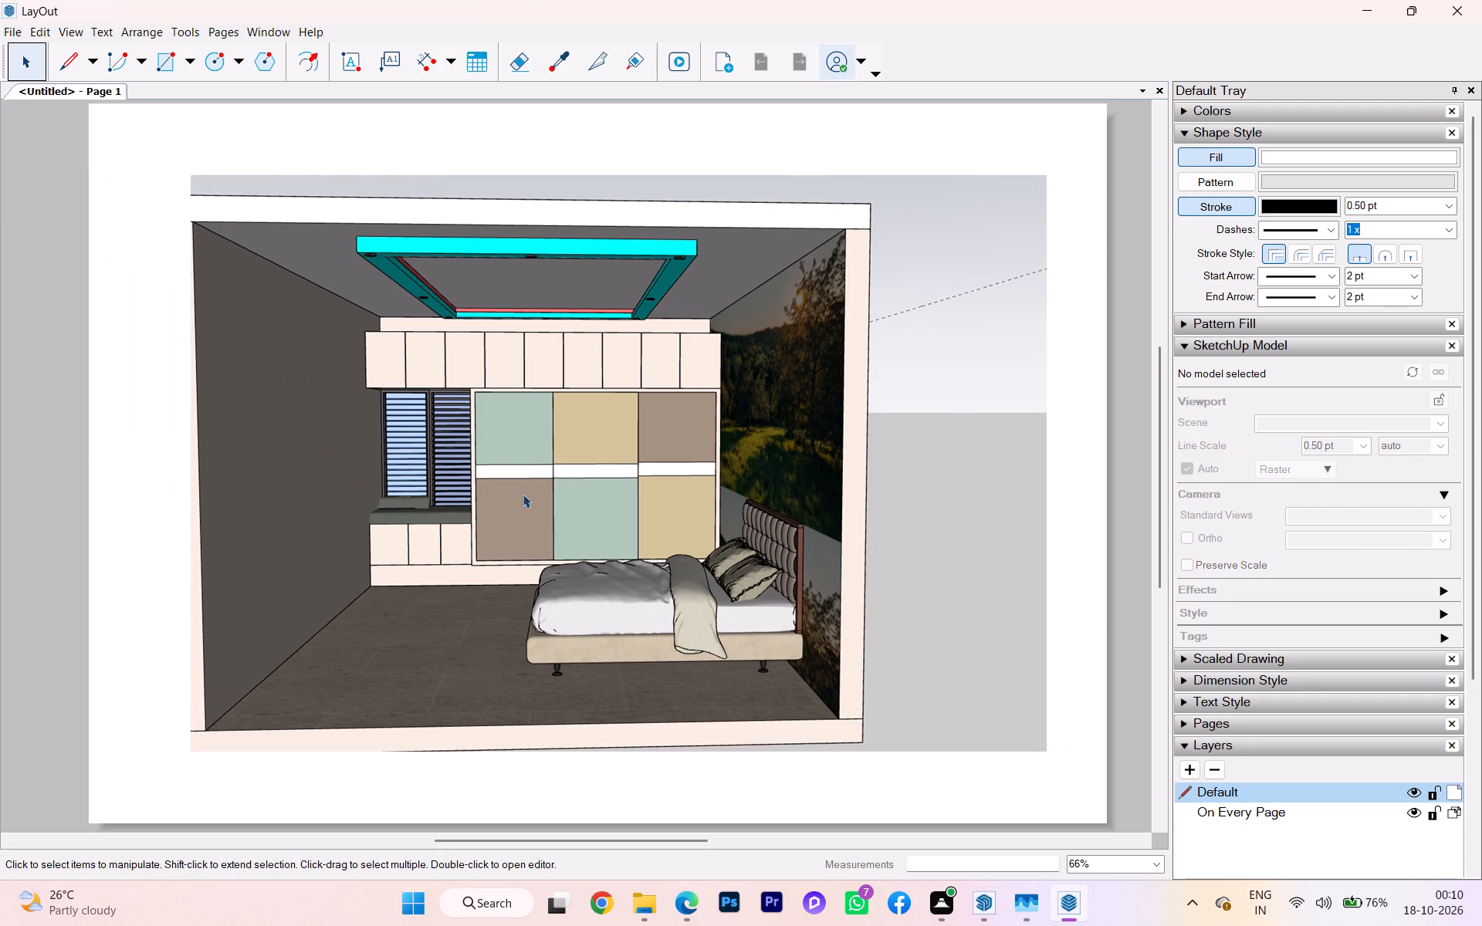
Open the viewport's 3D view for editing and shift the room until its full open front sits within the frame.
double_click(492, 529)
left_click(492, 529)
left_click(492, 529)
left_click_drag(492, 529, 402, 575)
scroll(438, 564, "down", 1)
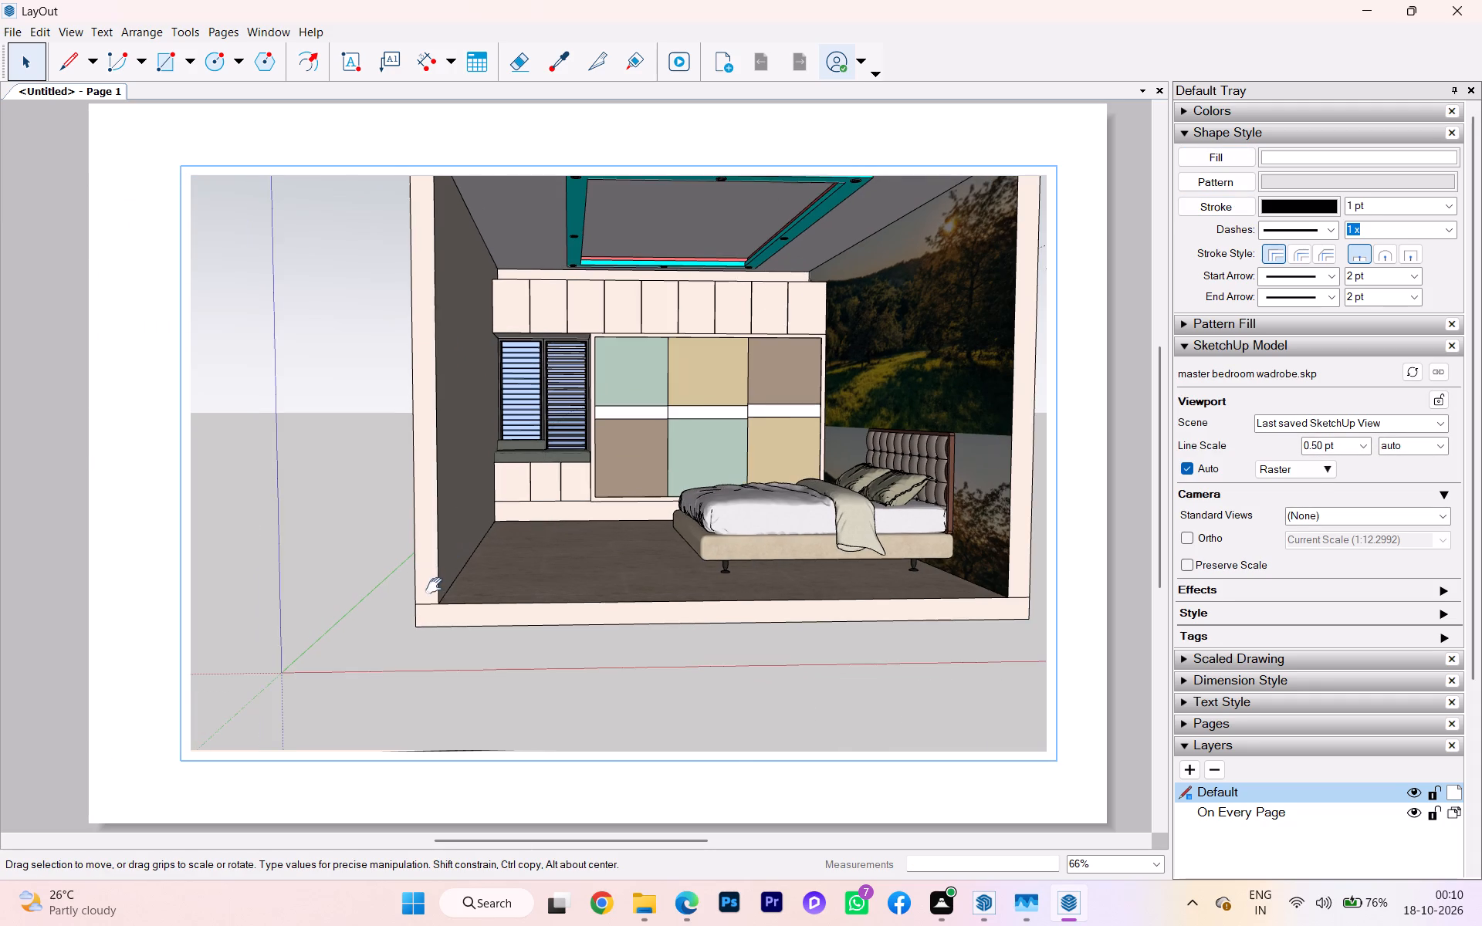
left_click_drag(430, 607, 331, 694)
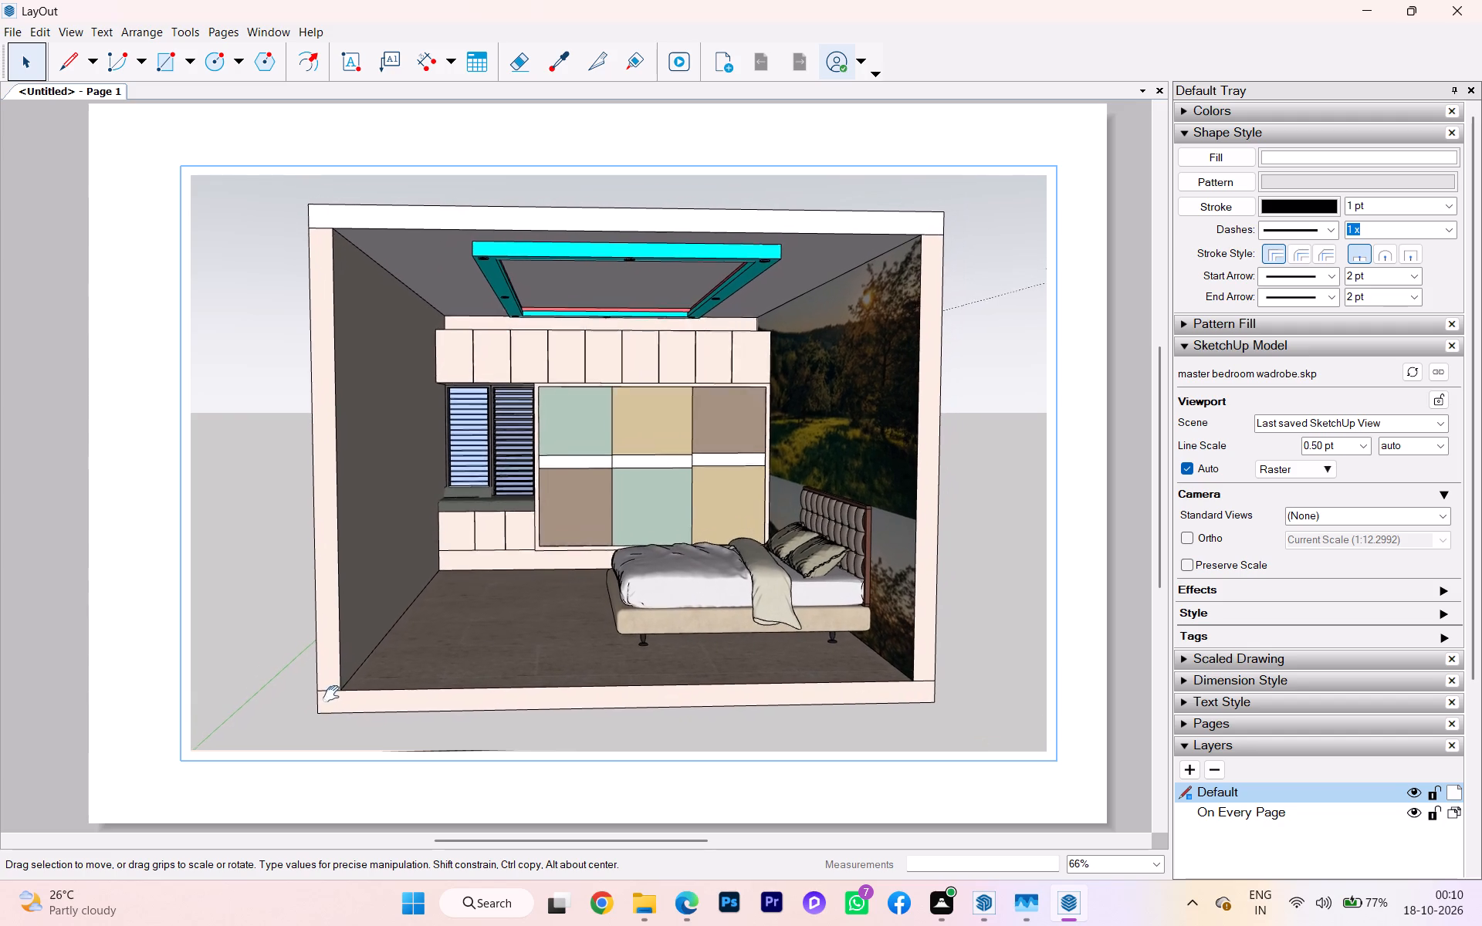
left_click_drag(331, 694, 330, 694)
Reframe the viewport's camera closer inside the room on the wardrobe wall, window and bed, and leave the view editing.
scroll(493, 535, "up", 1)
middle_click_drag(463, 554, 446, 563)
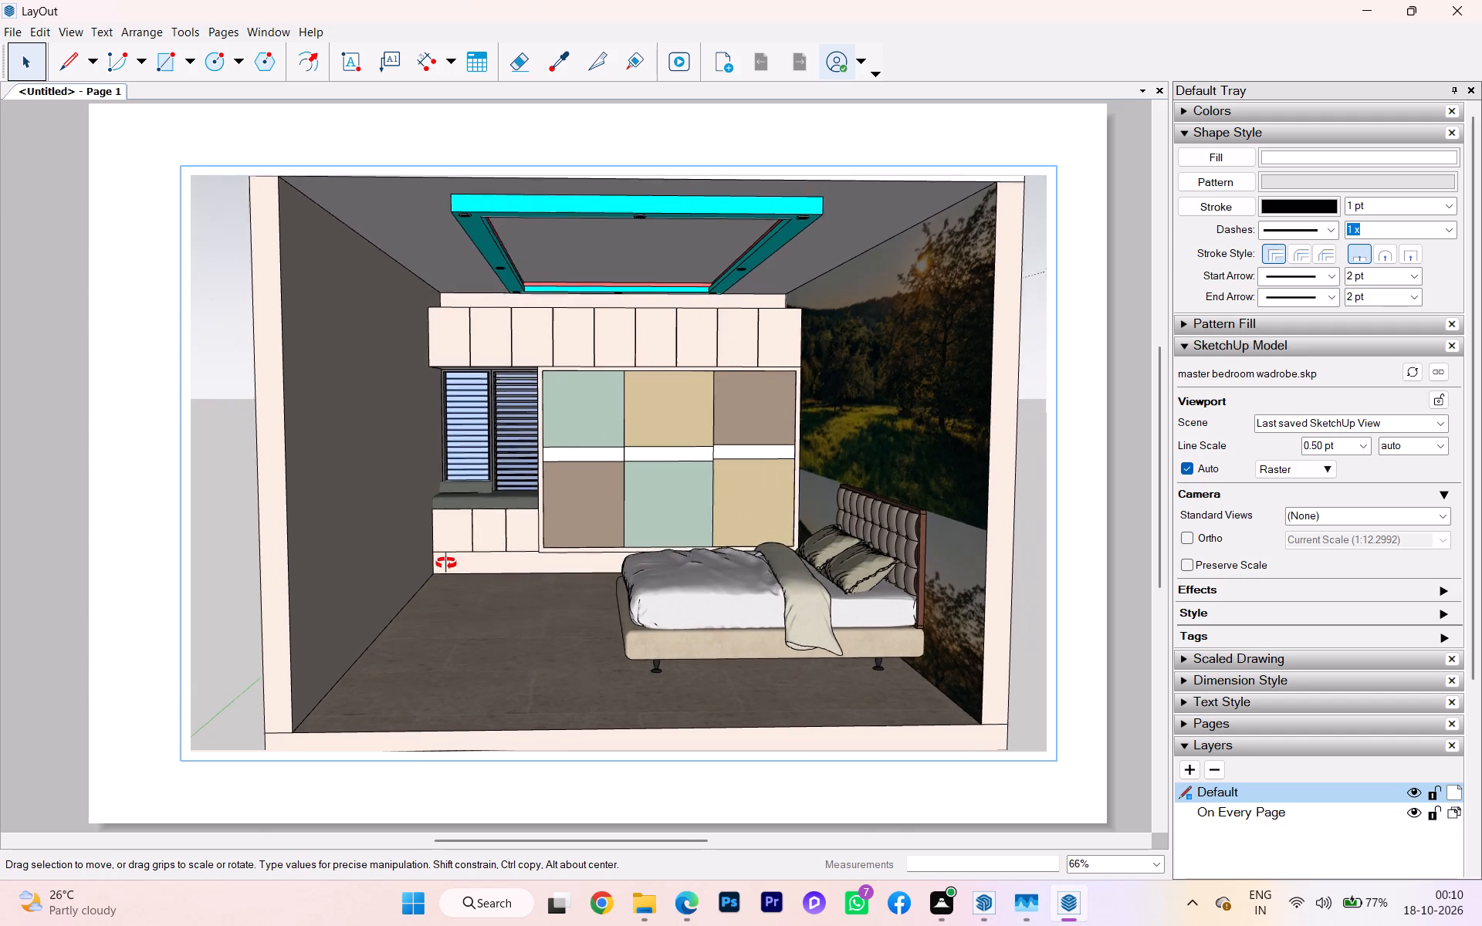
middle_click_drag(446, 563, 448, 569)
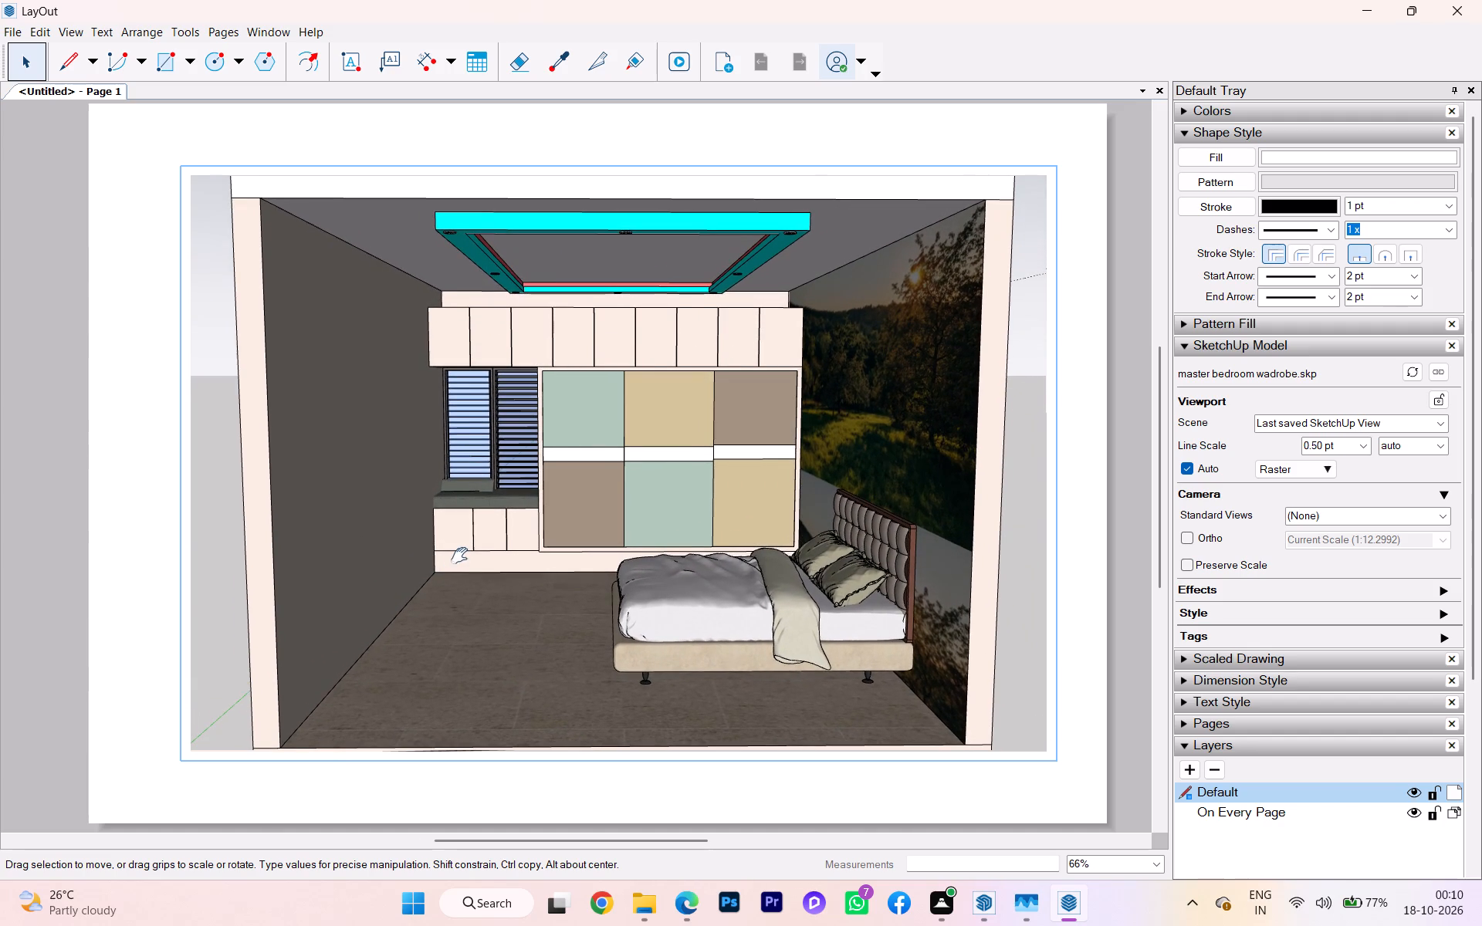
scroll(460, 555, "up", 1)
middle_click_drag(463, 553, 462, 563)
scroll(584, 485, "down", 1)
scroll(584, 485, "up", 1)
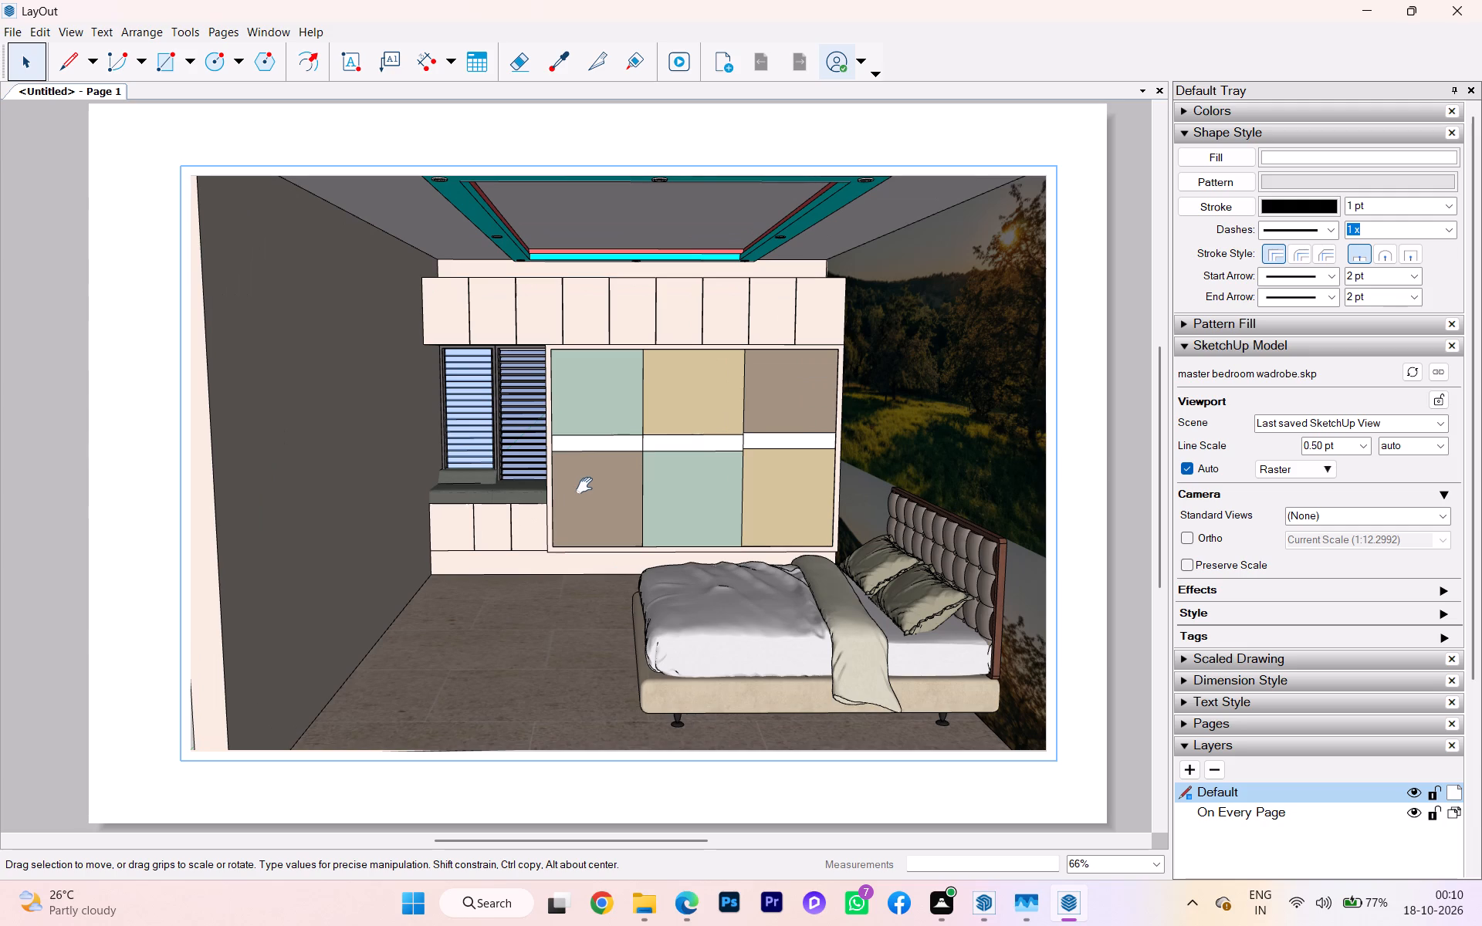
middle_click_drag(585, 485, 584, 466)
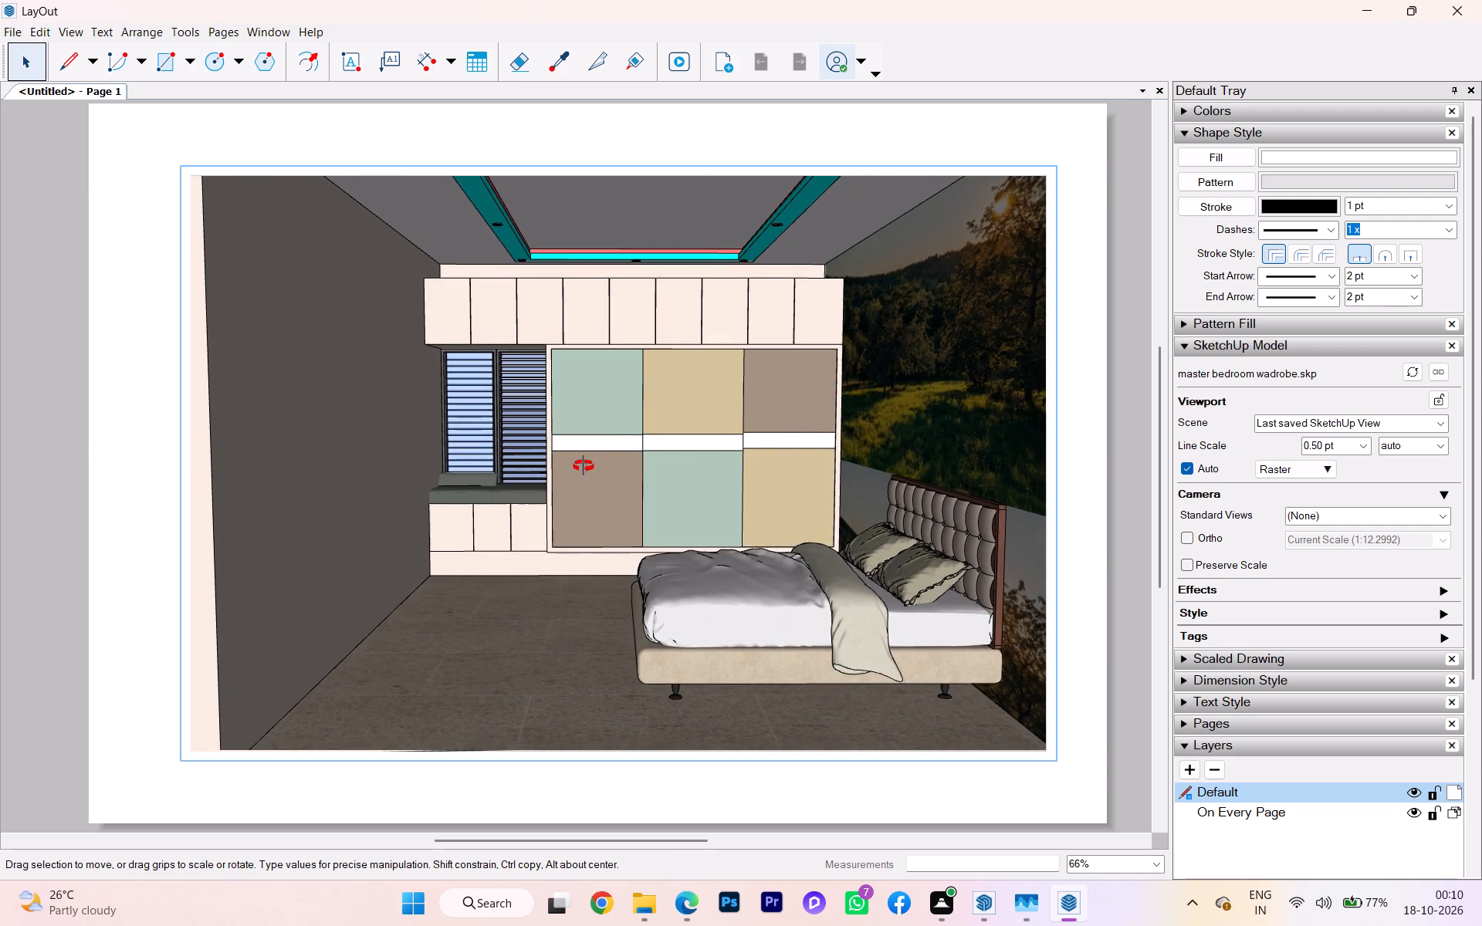
middle_click_drag(584, 466, 587, 461)
scroll(587, 456, "up", 1)
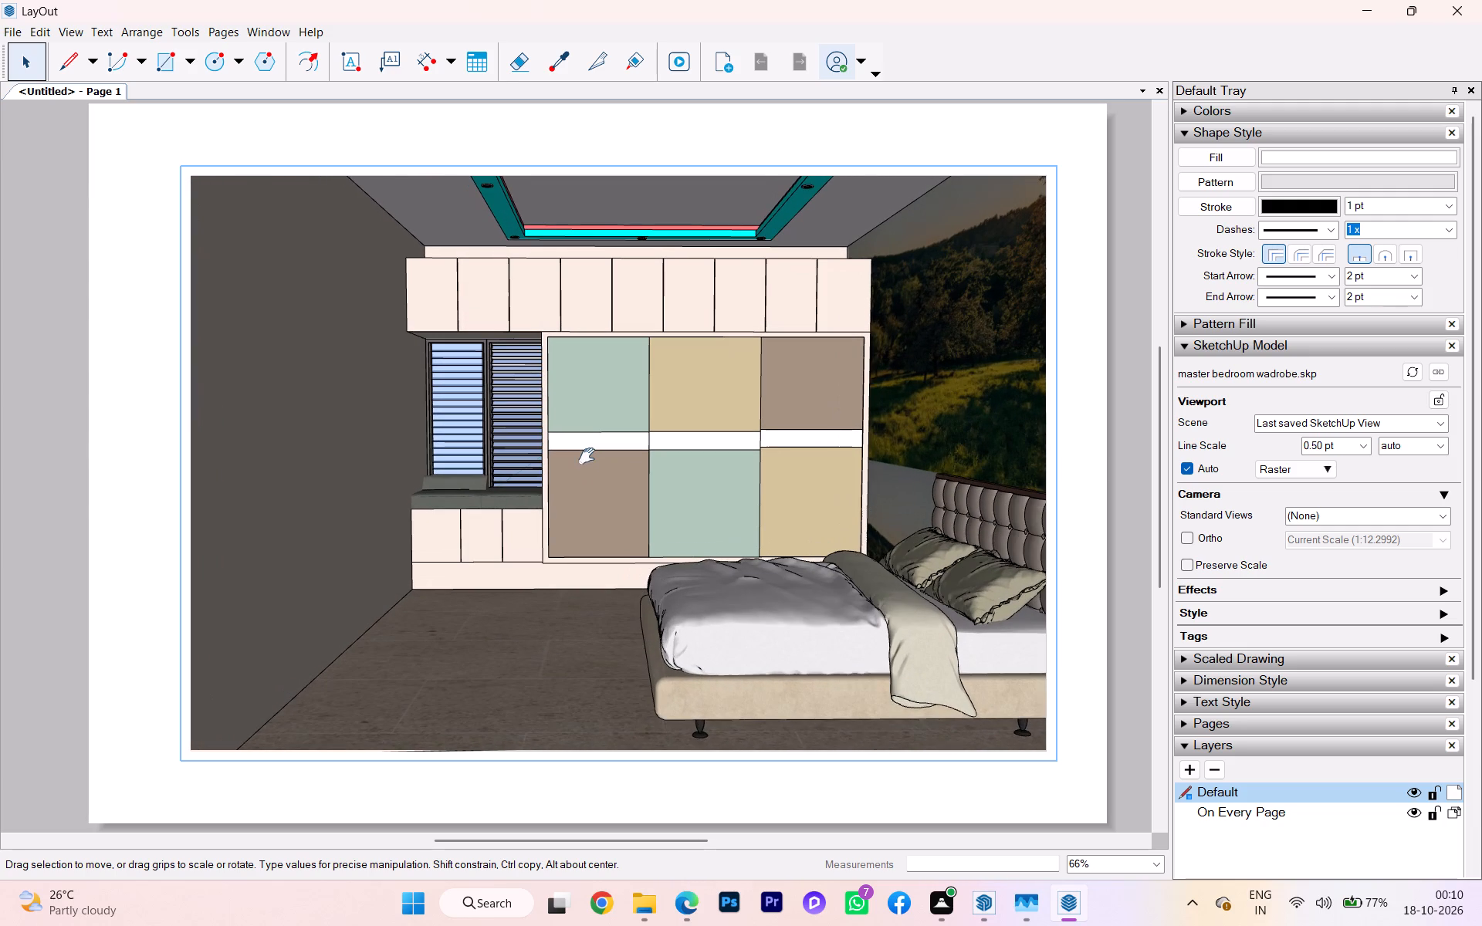
middle_click_drag(587, 456, 586, 468, "shift")
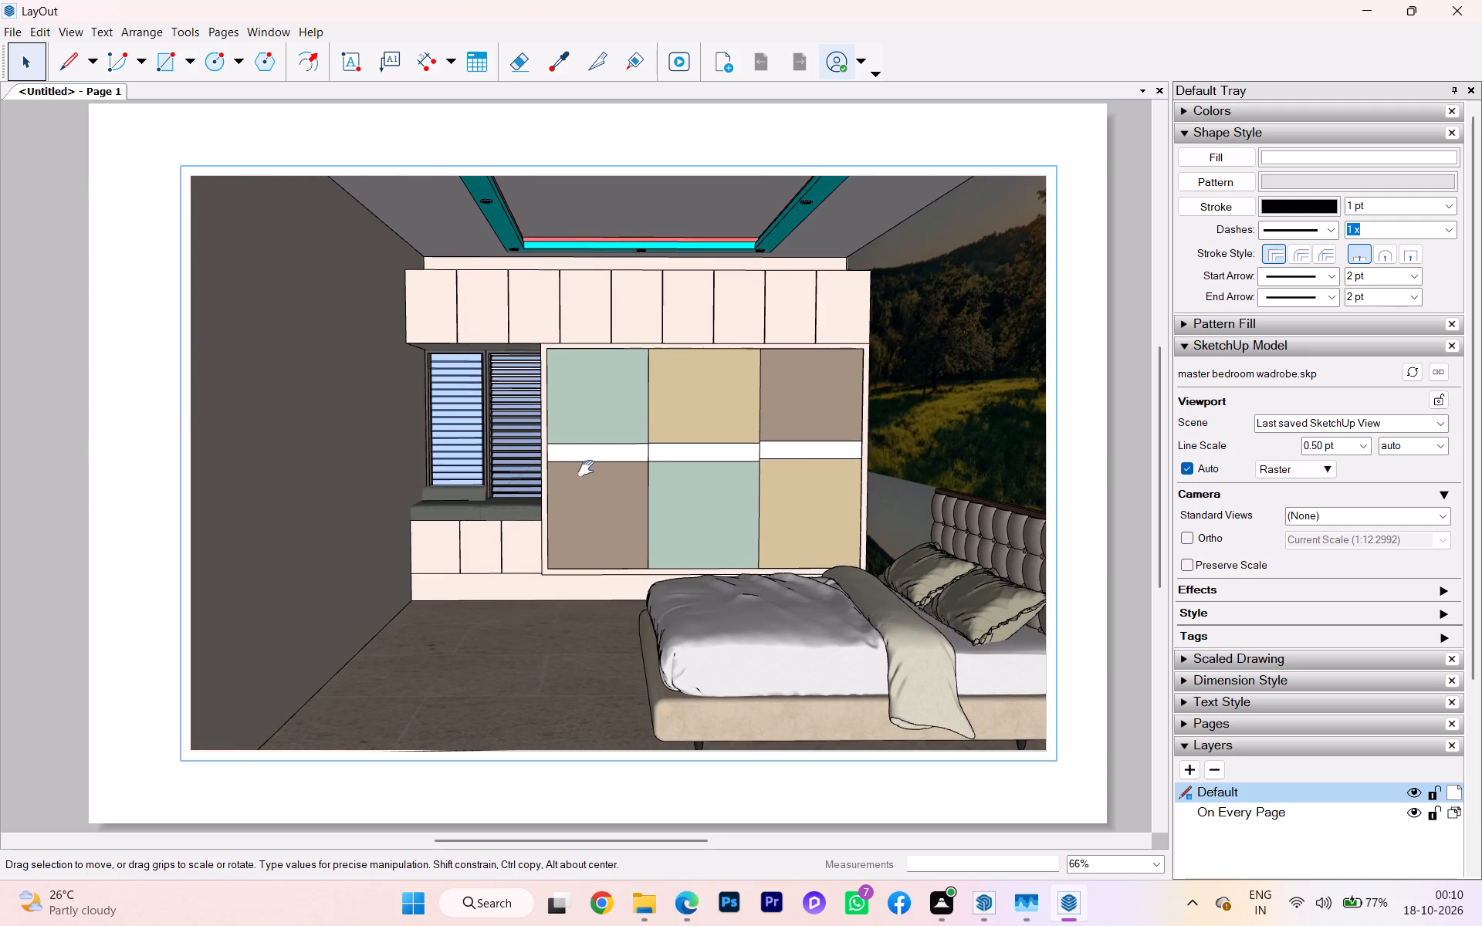
middle_click_drag(586, 468, 570, 481, "shift")
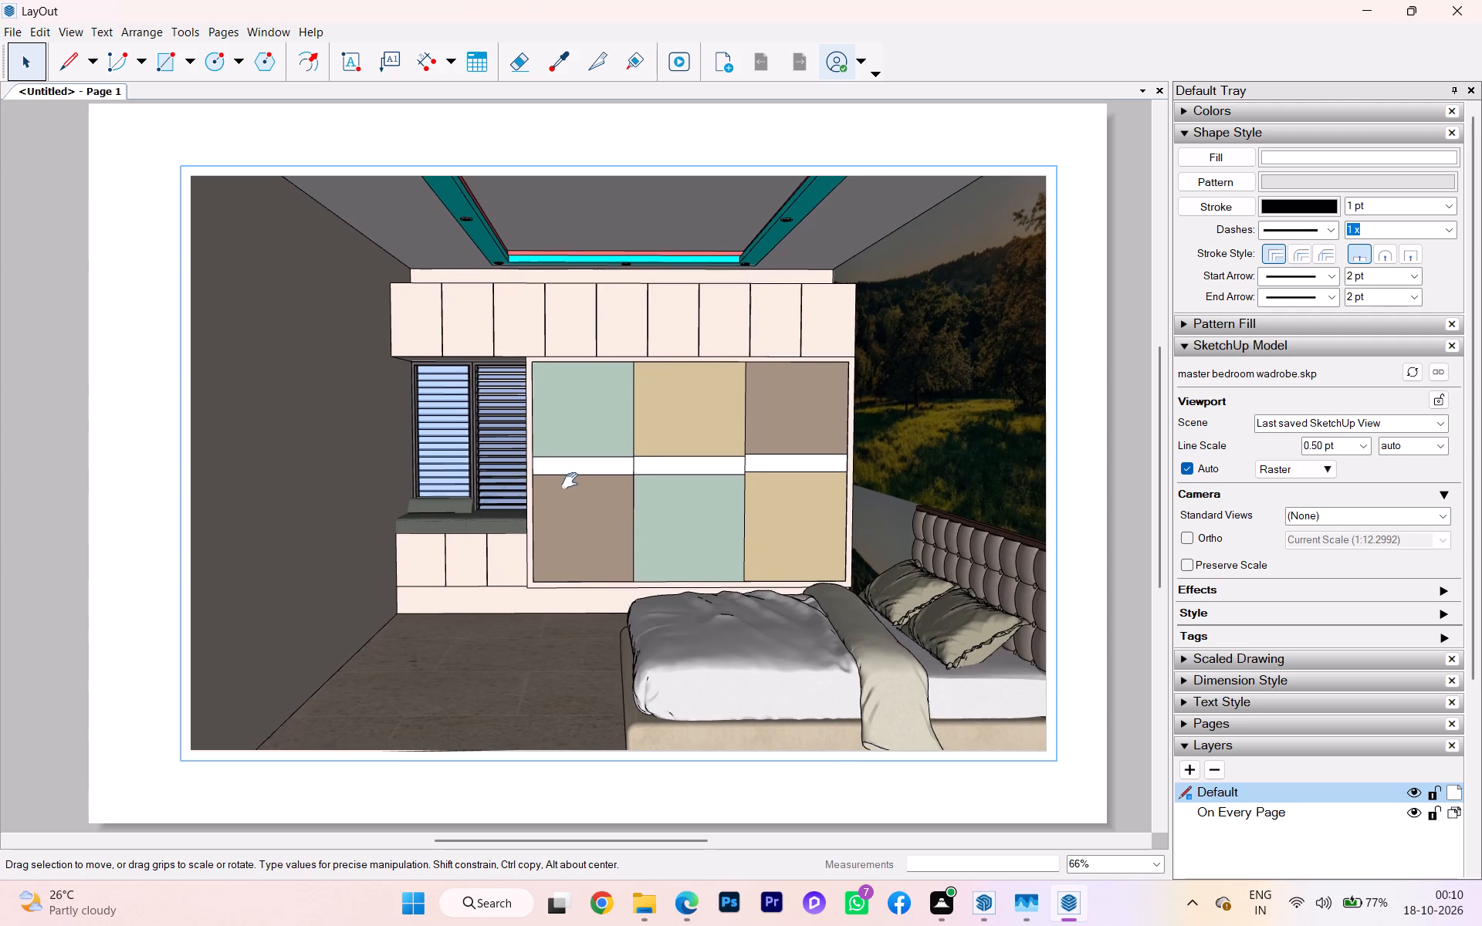
middle_click_drag(570, 481, 568, 480, "shift")
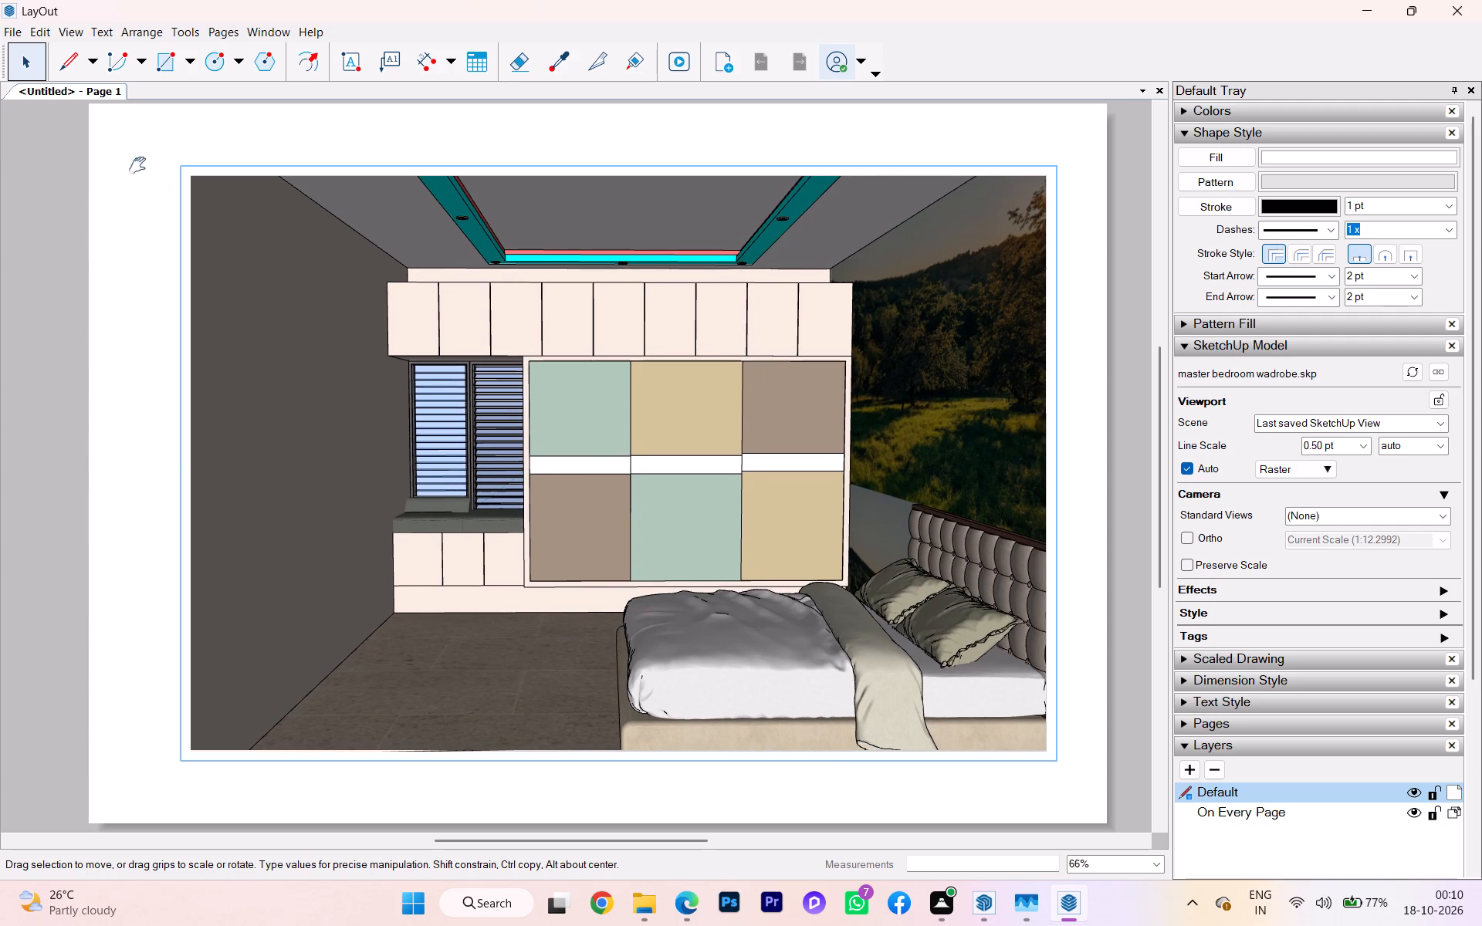
key("Escape")
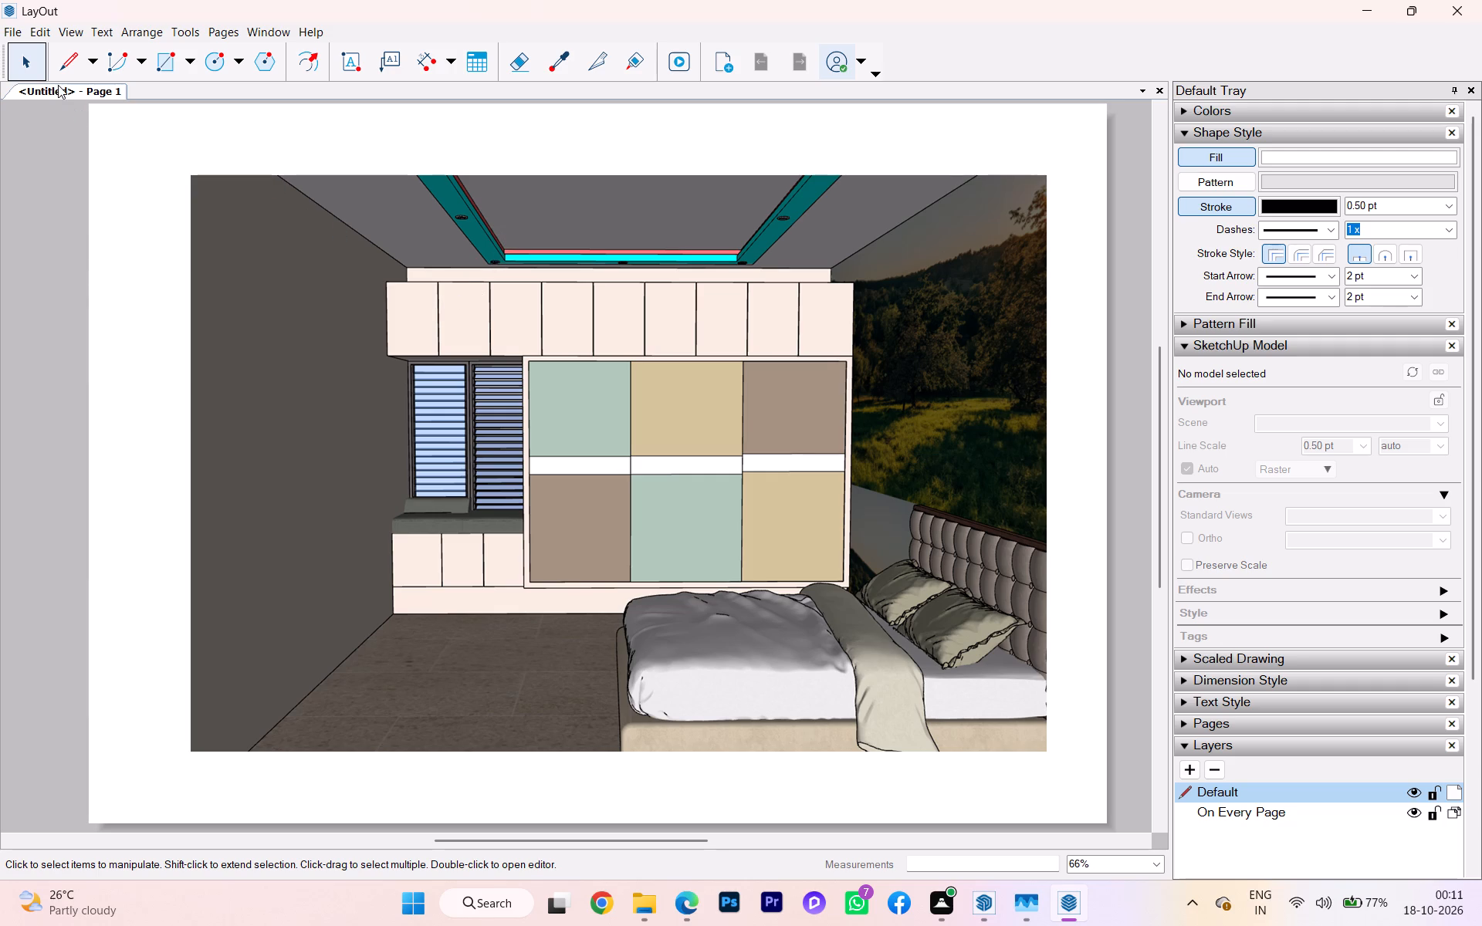
Print all pages with Microsoft Print to PDF in Landscape orientation, with print to file turned on.
left_click(14, 31)
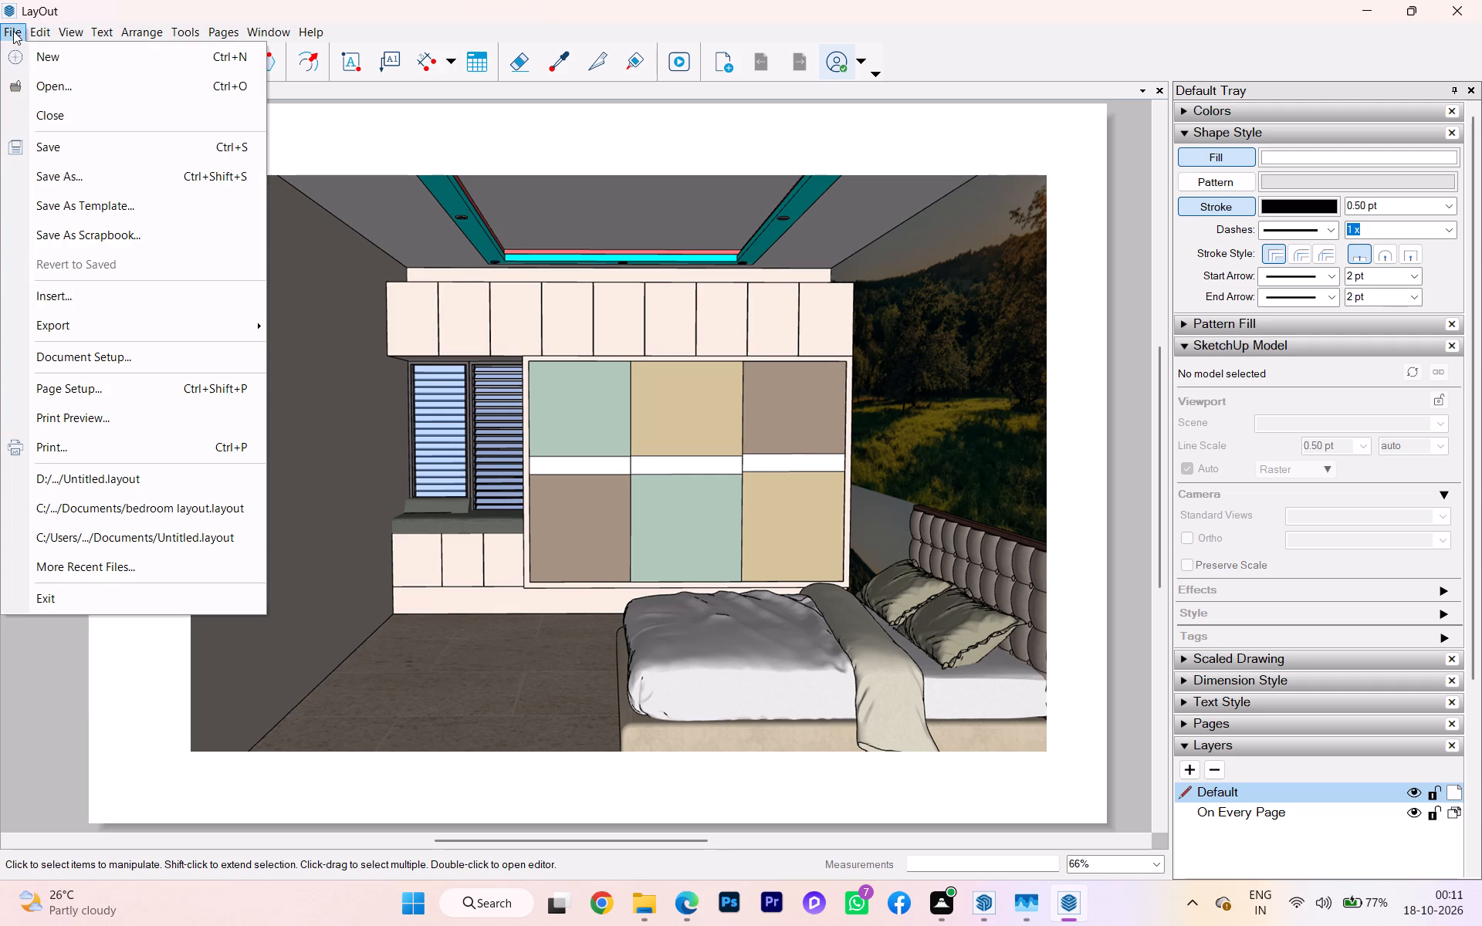
left_click(43, 441)
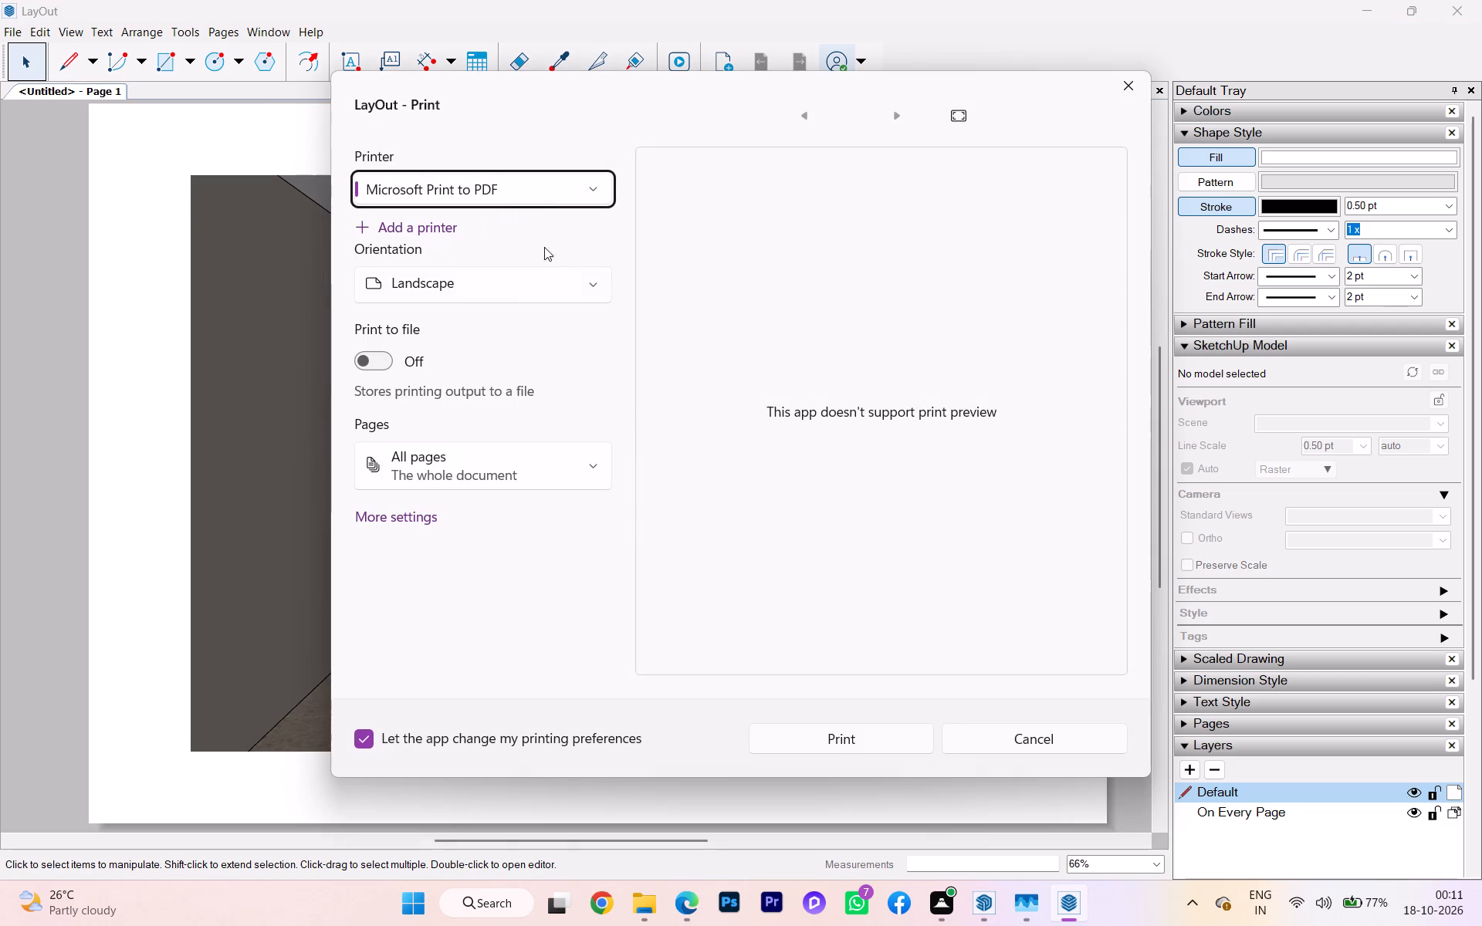
left_click(374, 361)
left_click(584, 283)
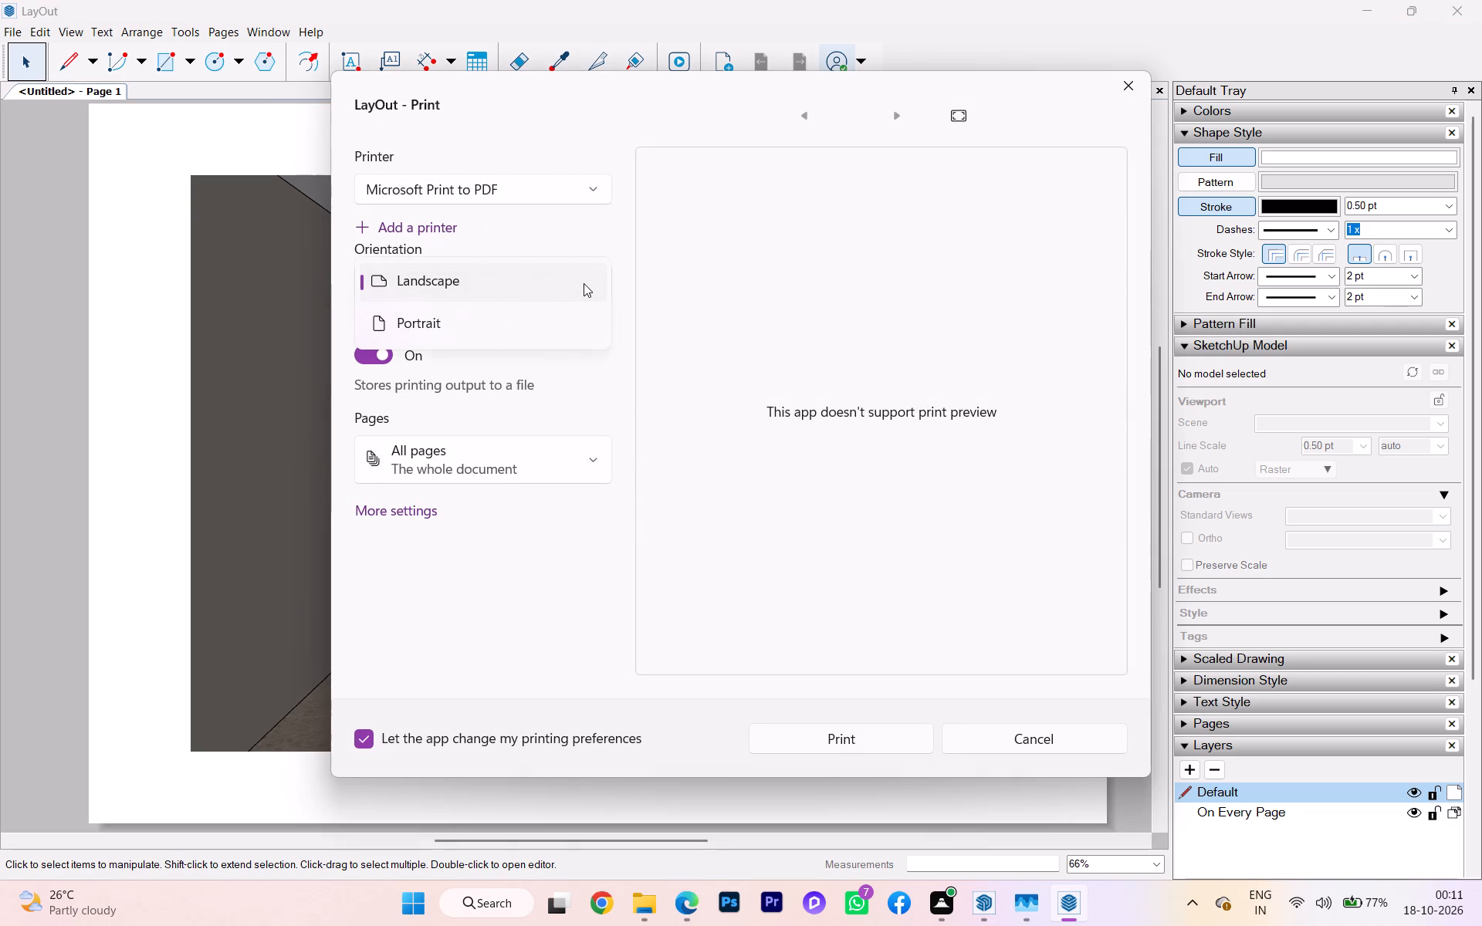
left_click(534, 284)
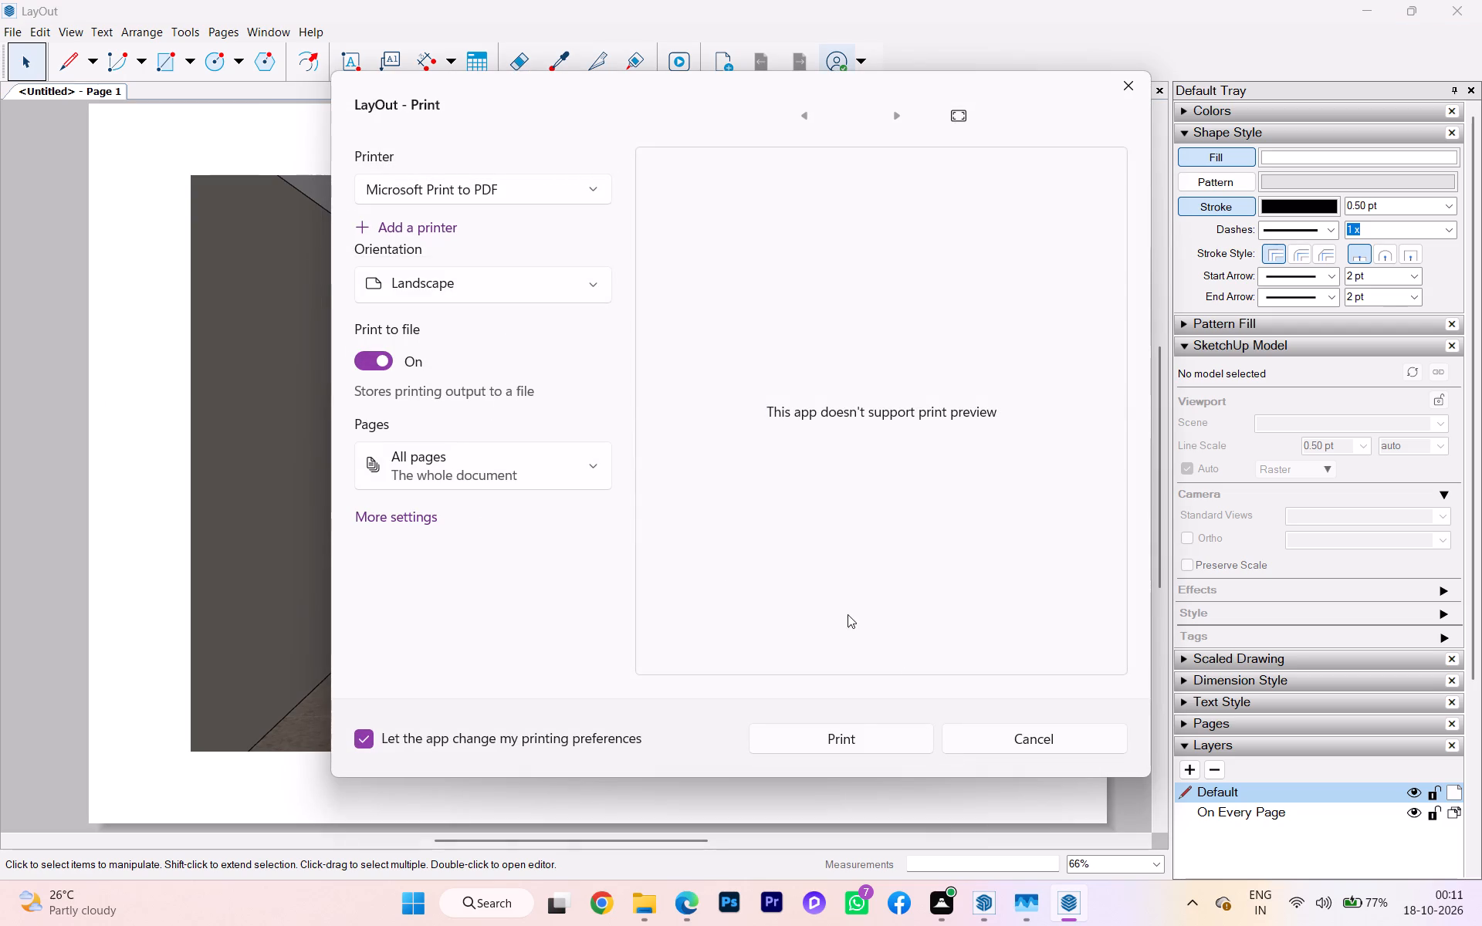
left_click(838, 733)
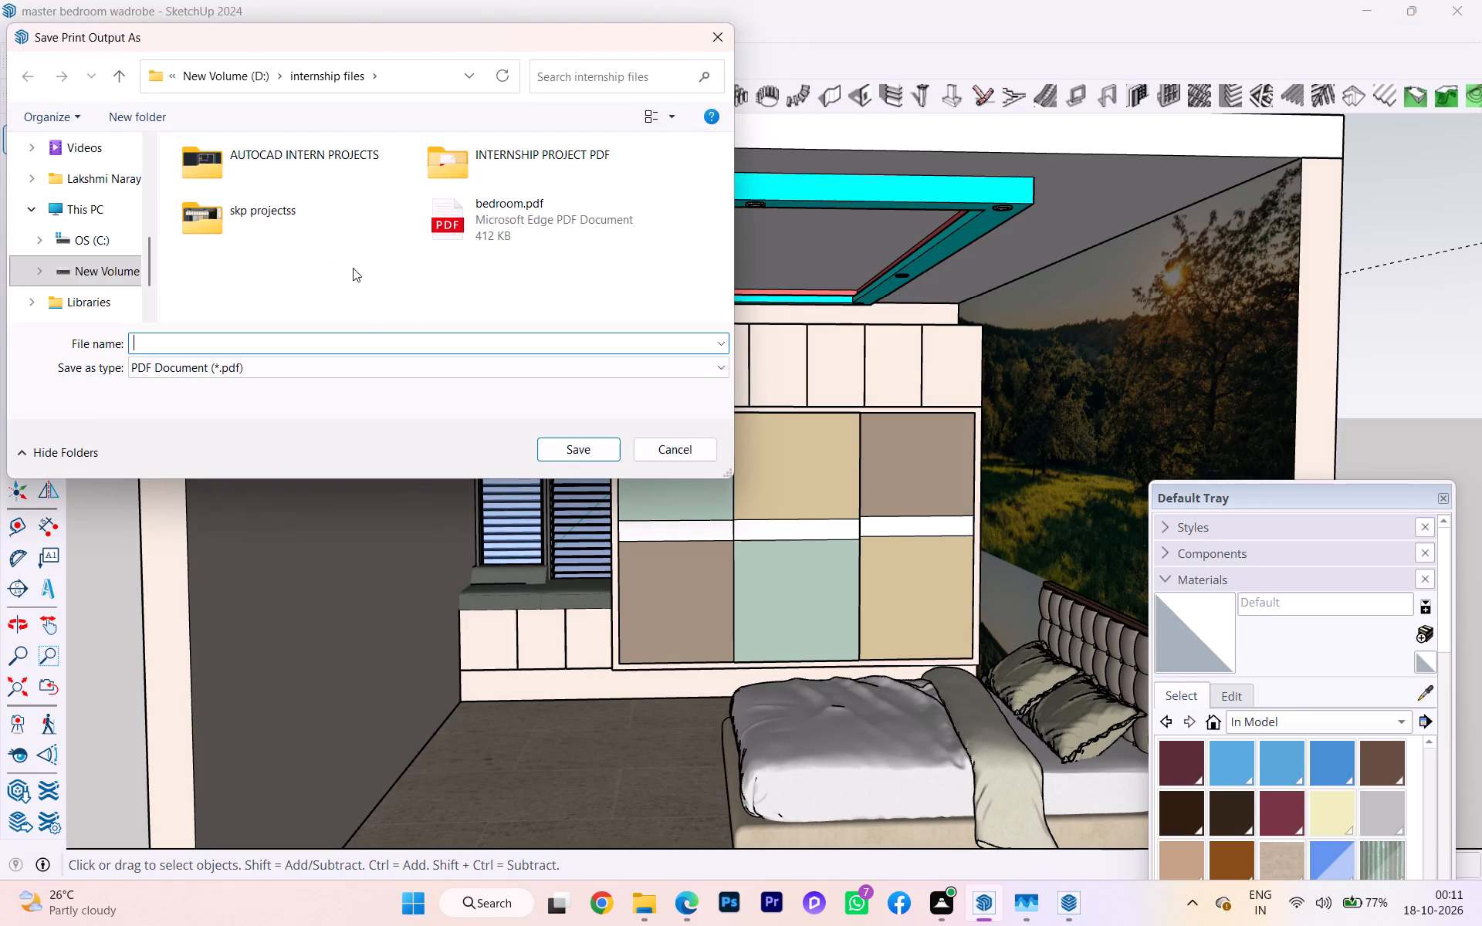
Save the print output as master bedroom.pdf in the skp projectss folder.
double_click(298, 218)
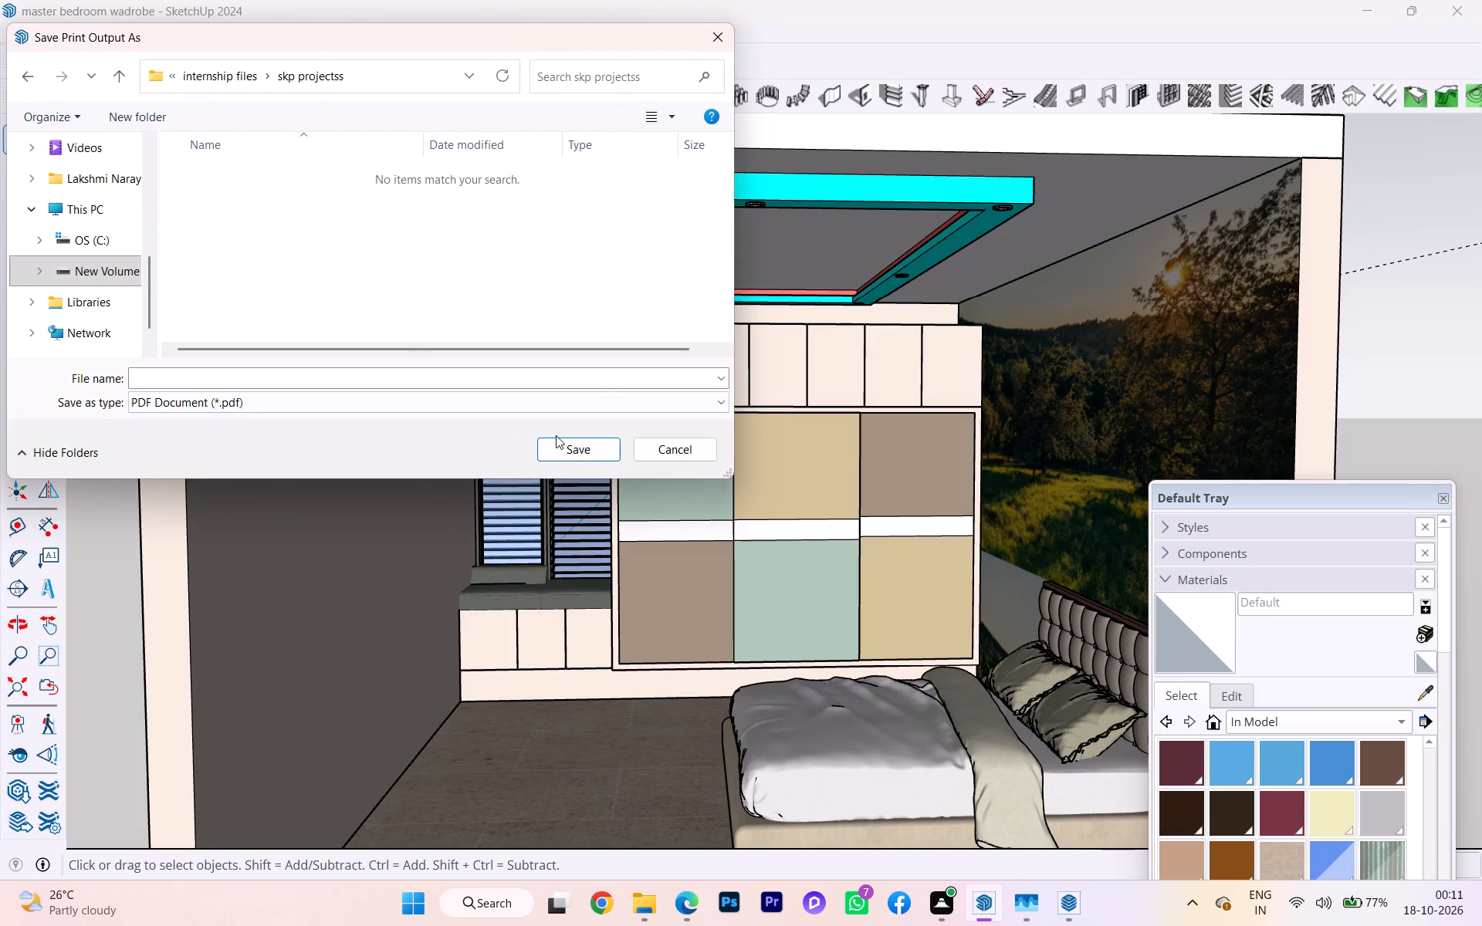
left_click(568, 449)
left_click(243, 377)
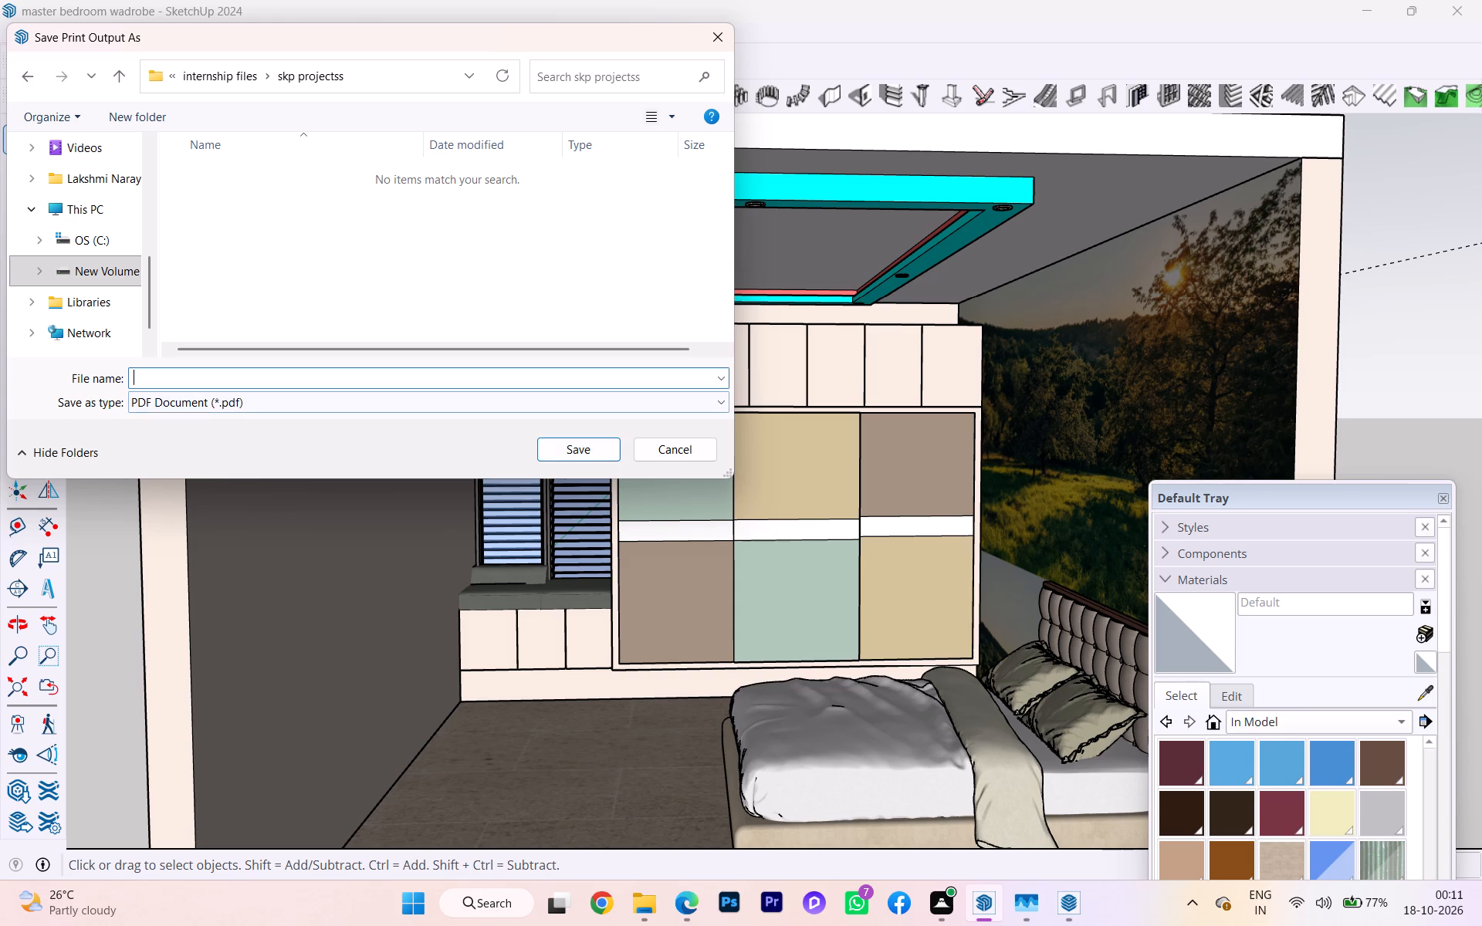
type("master")
key("space")
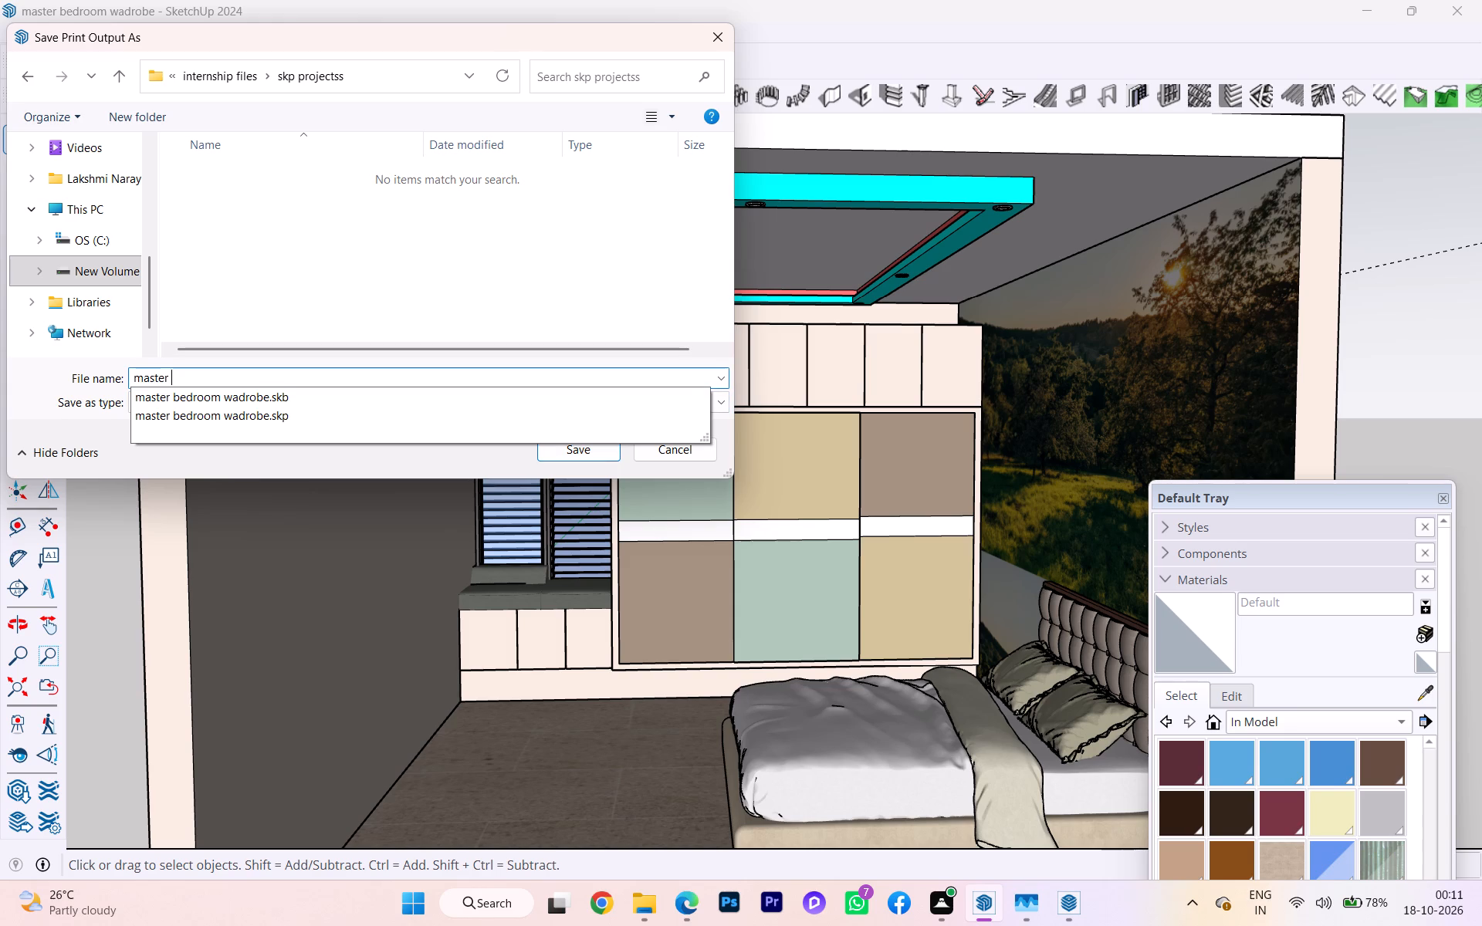
type("bedroom.pdf")
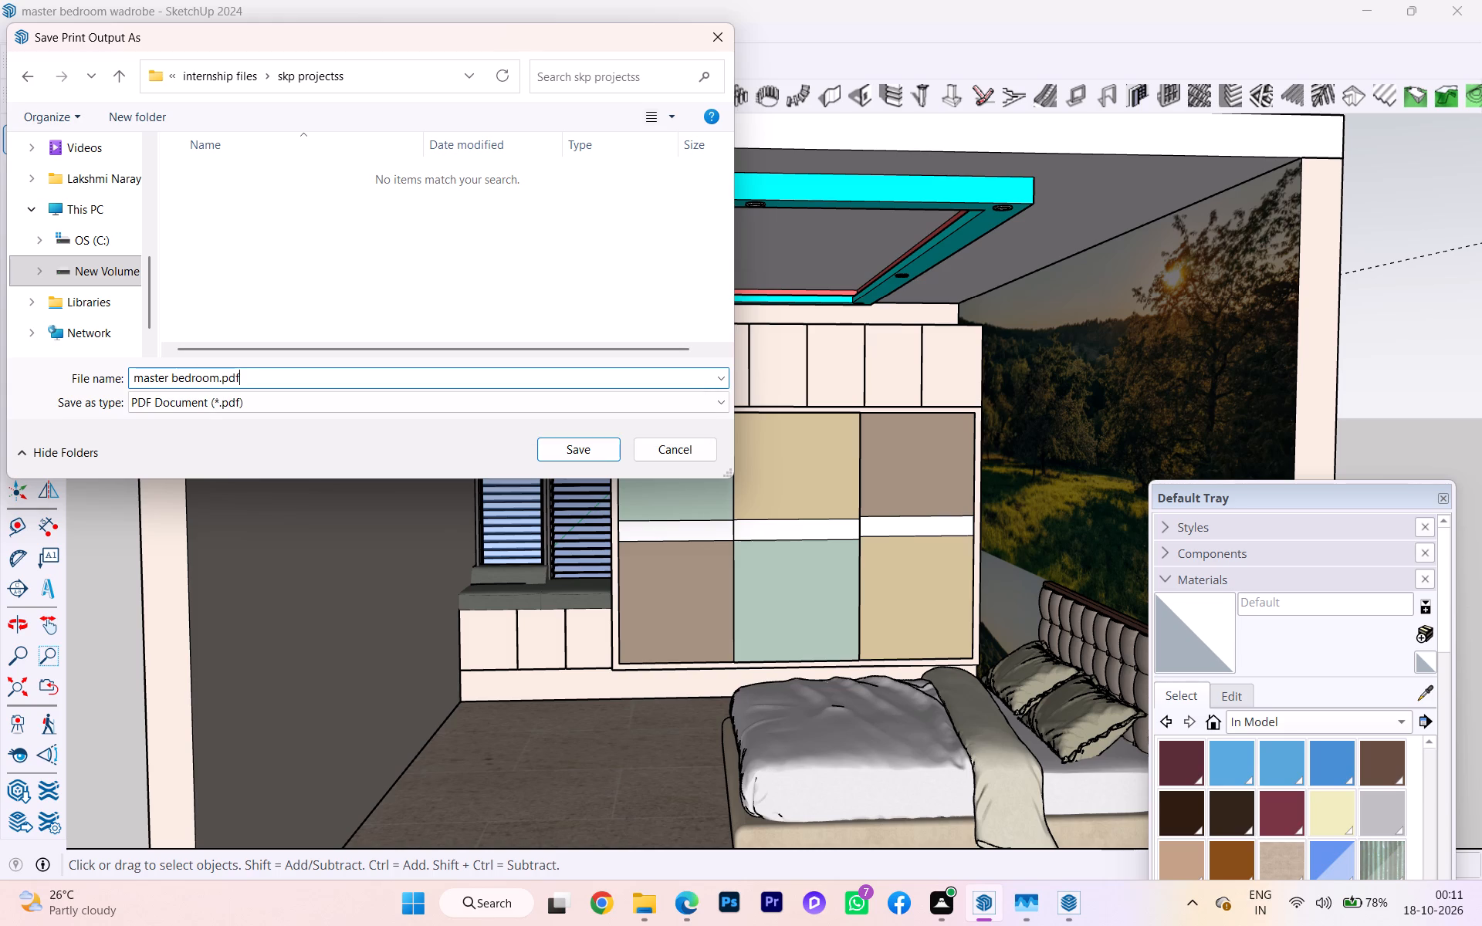
left_click(578, 442)
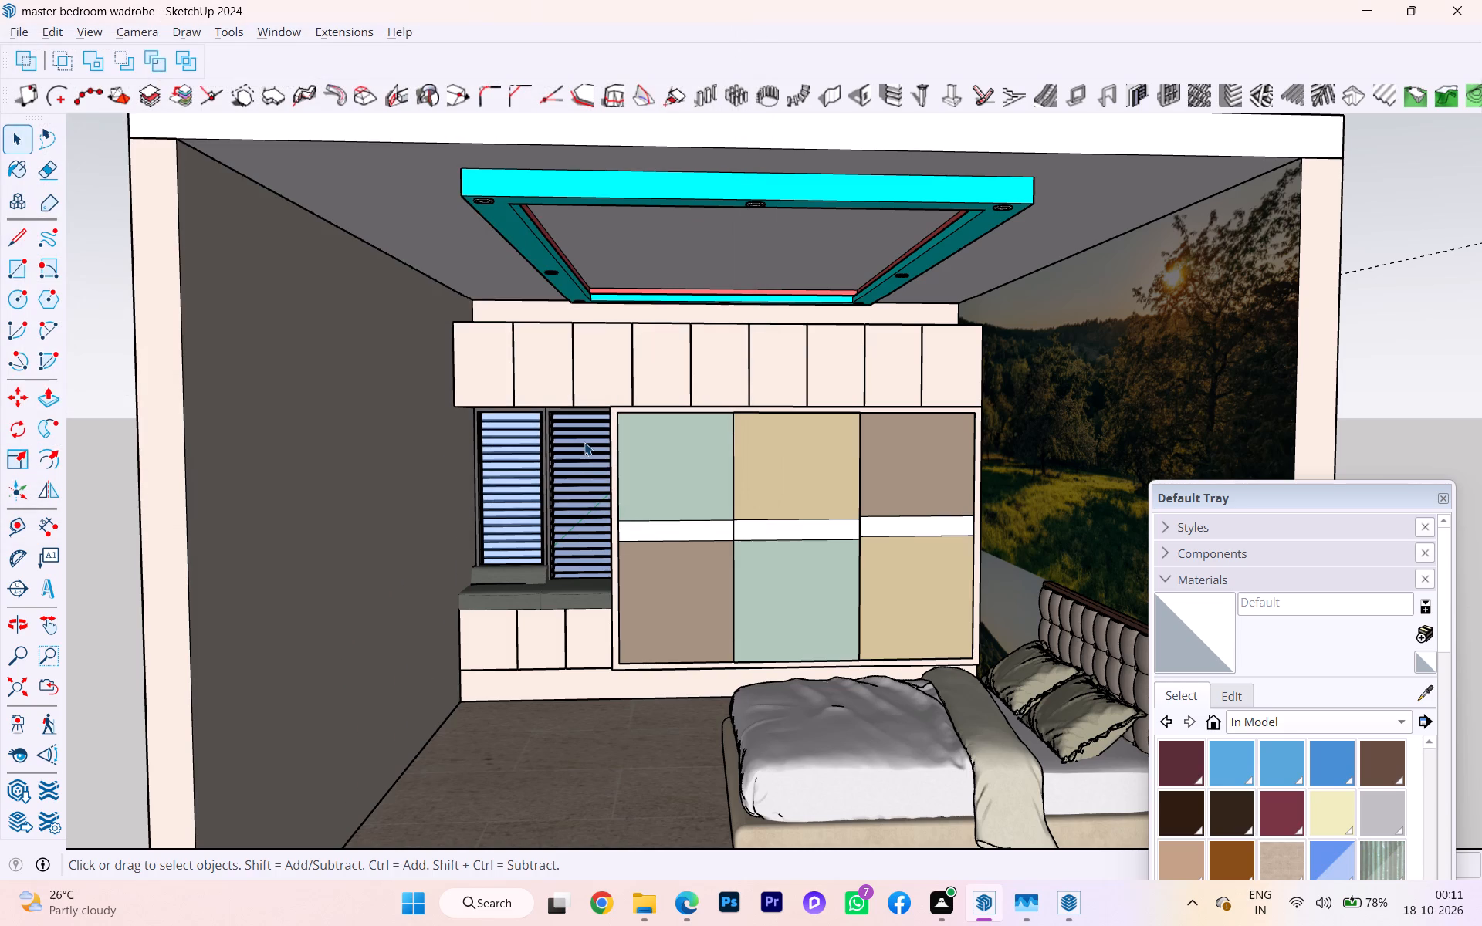